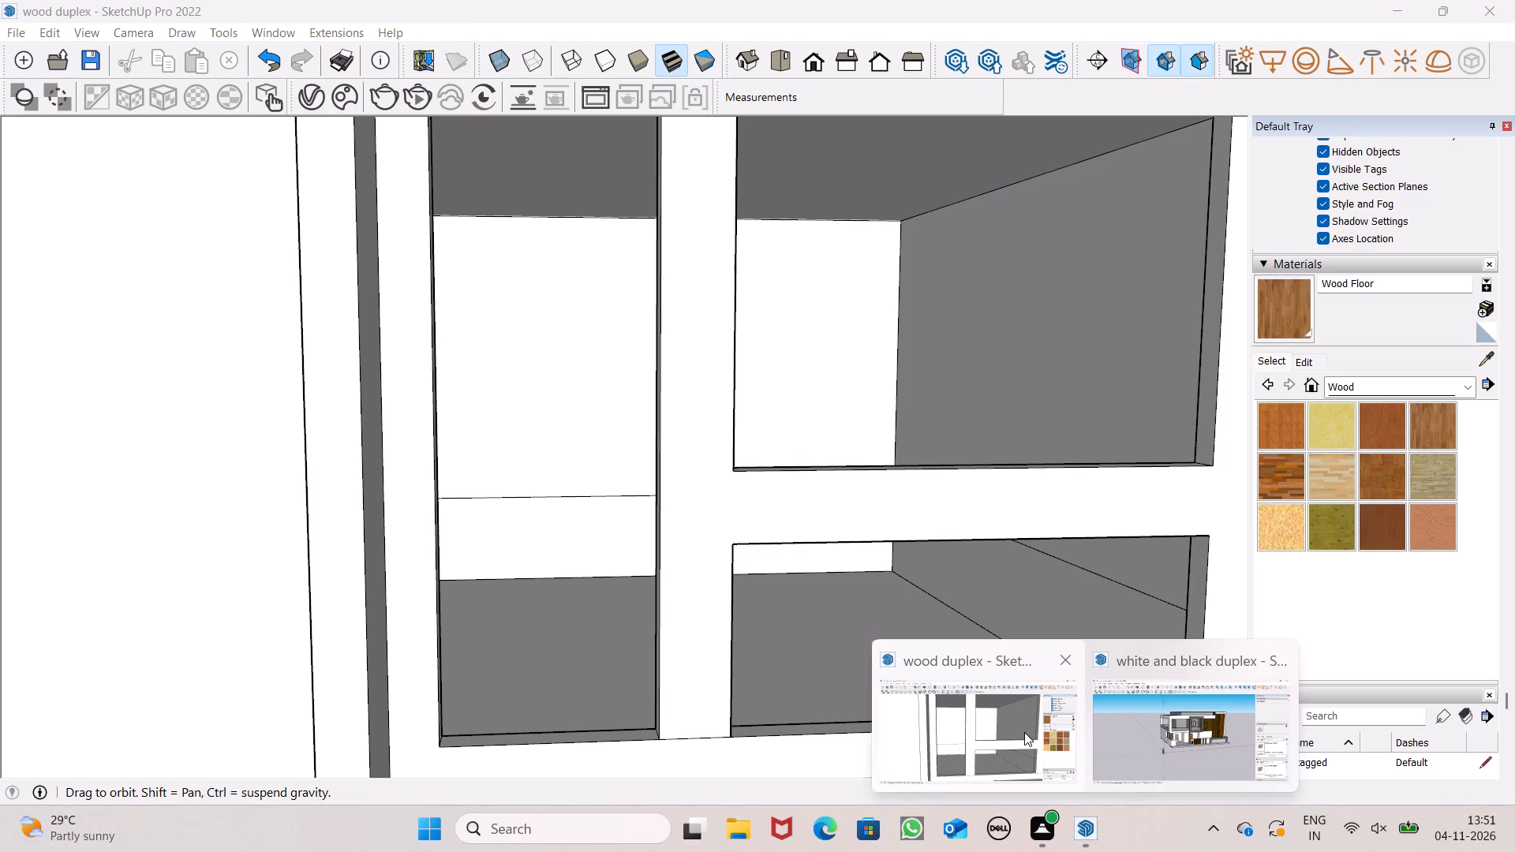
Examine the opened ground-floor window frame and its crossing strips from both sides and up close.
left_click(1011, 727)
scroll(882, 525, "down", 12)
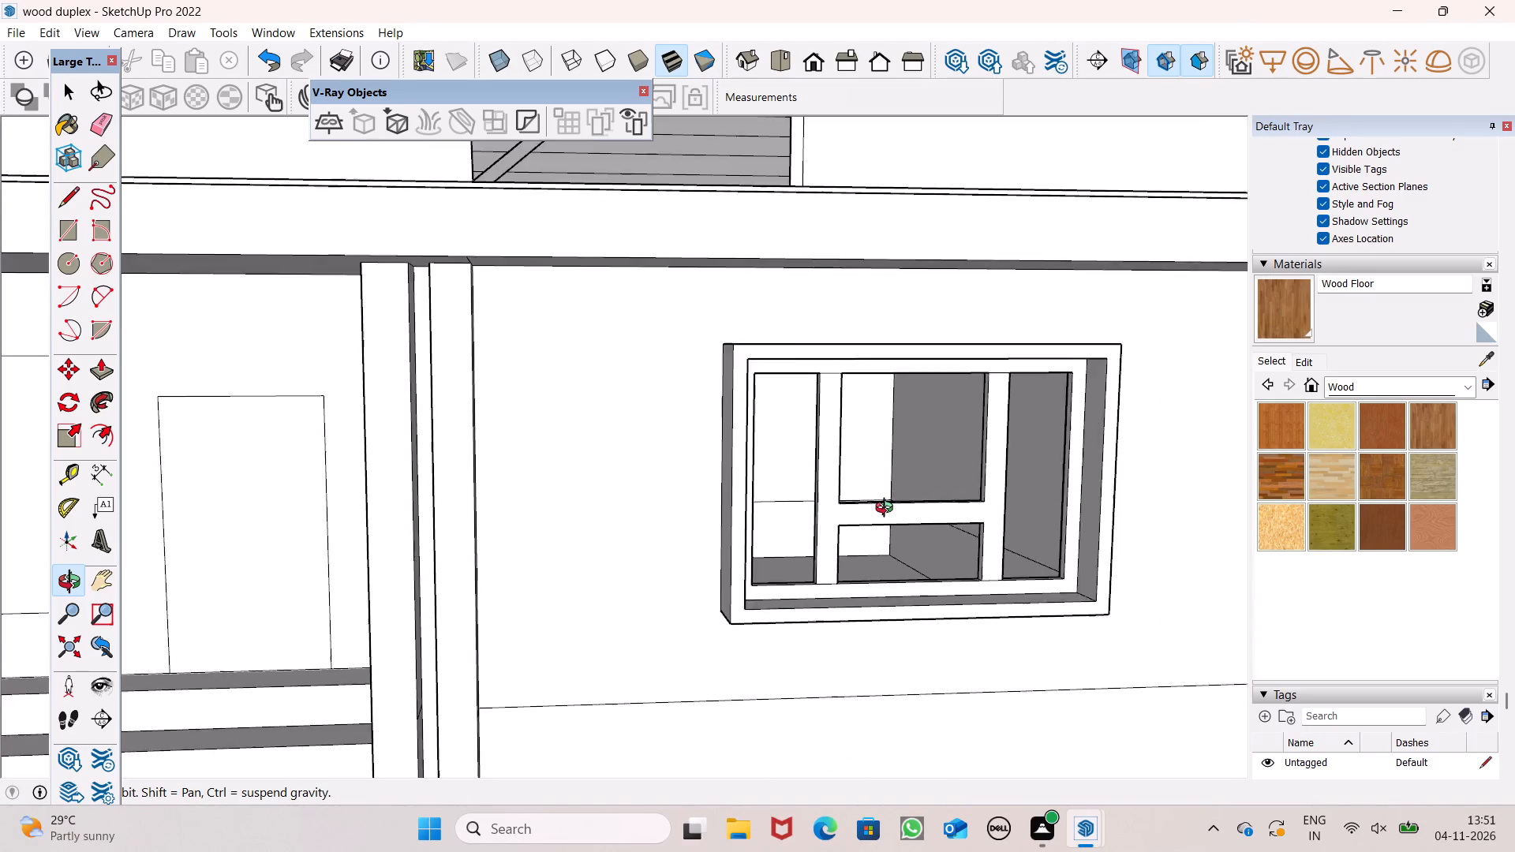
scroll(888, 510, "down", 5)
scroll(888, 509, "up", 5)
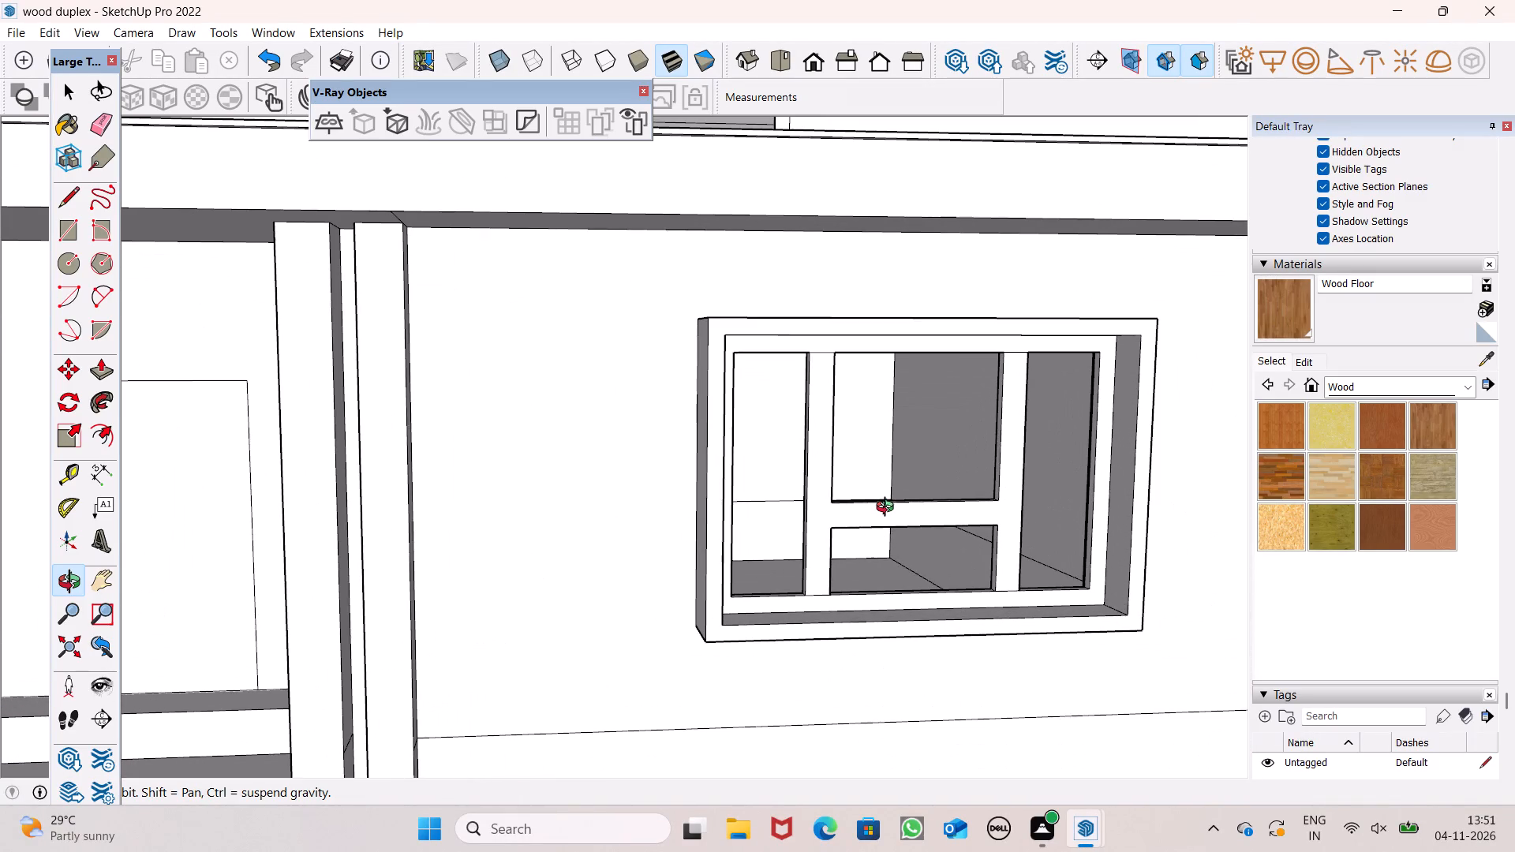
scroll(888, 509, "down", 4)
scroll(888, 509, "up", 5)
scroll(888, 509, "down", 3)
scroll(888, 509, "up", 1)
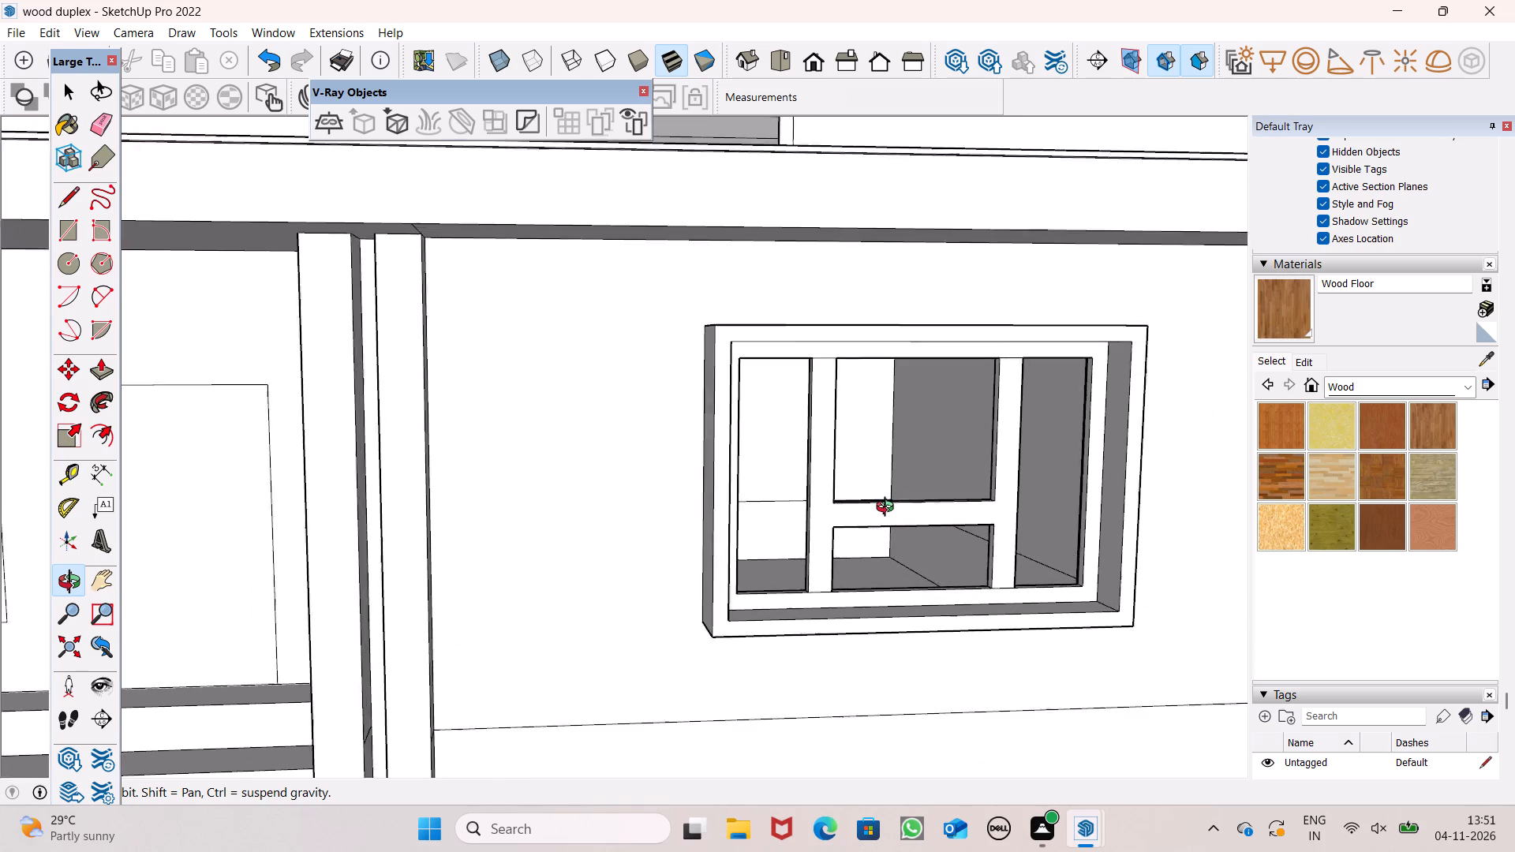
scroll(888, 509, "up", 3)
scroll(888, 509, "down", 4)
scroll(888, 509, "up", 2)
scroll(888, 509, "down", 3)
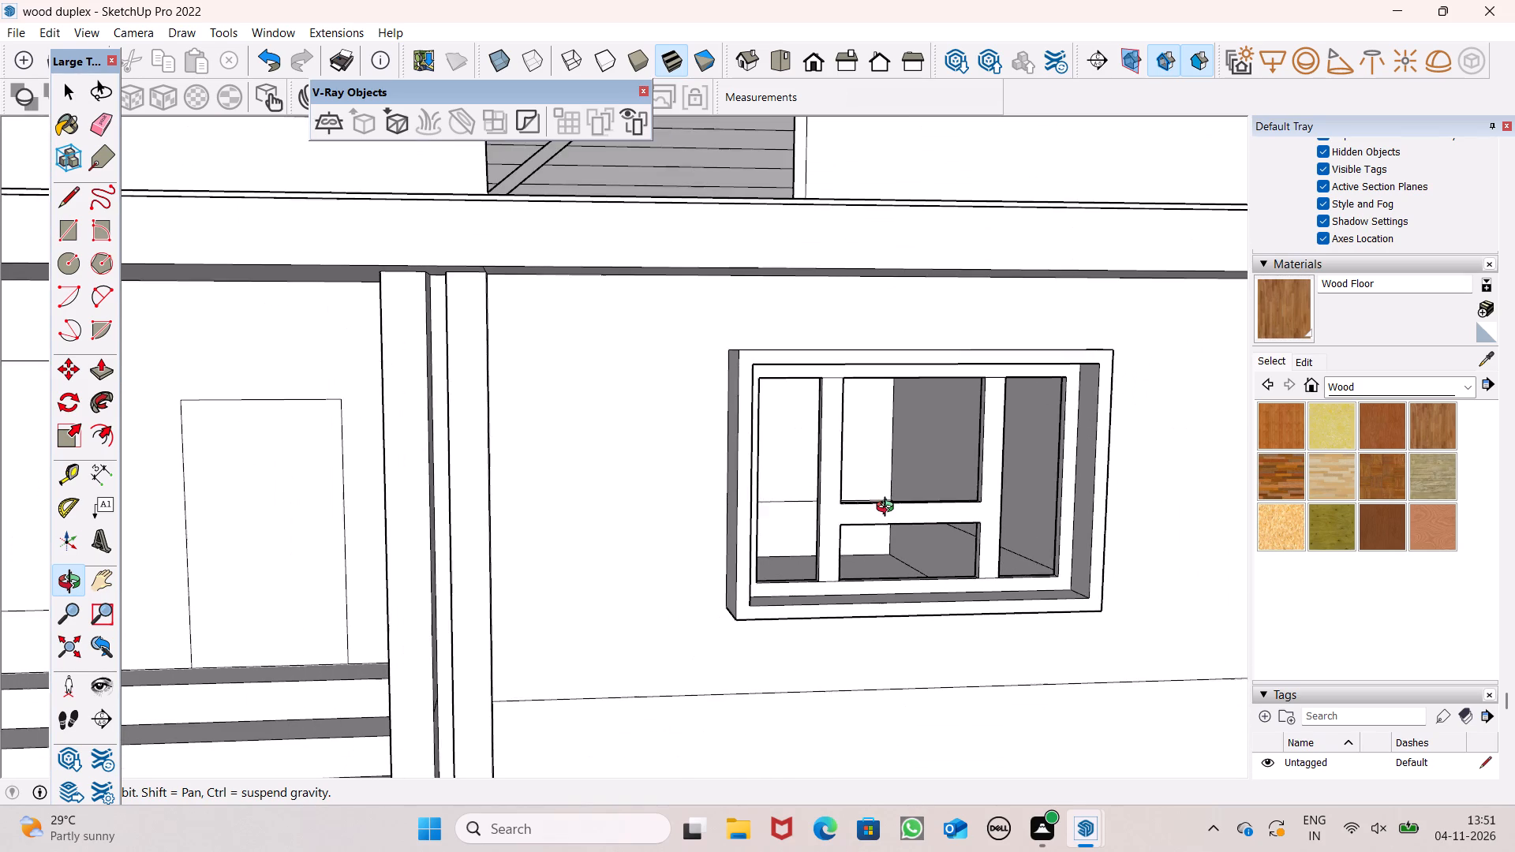
scroll(888, 509, "up", 5)
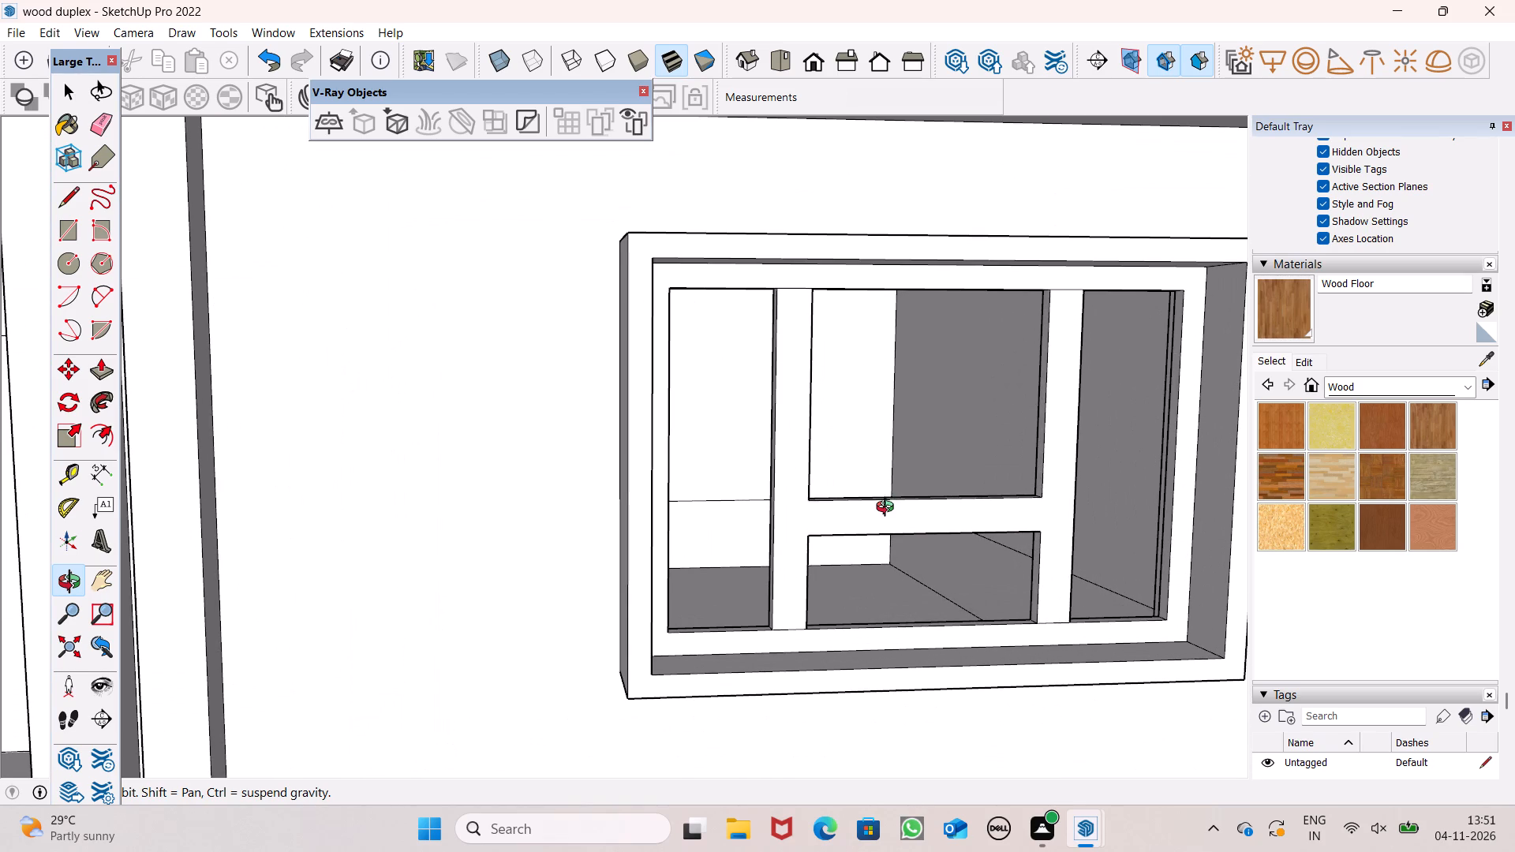
scroll(802, 479, "down", 5)
left_click_drag(802, 477, 796, 514, "shift")
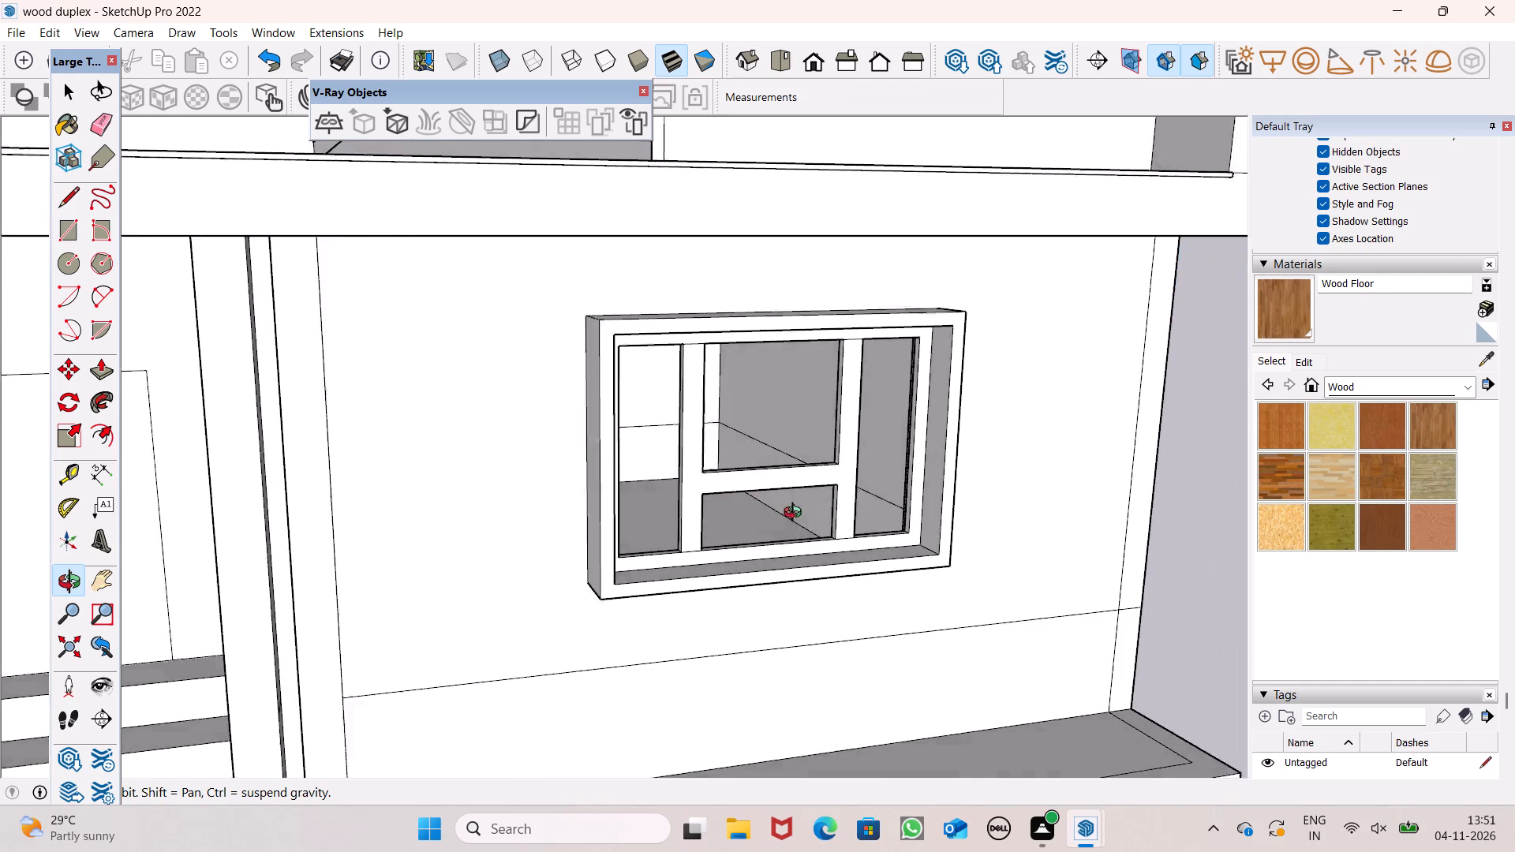
left_click_drag(796, 514, 895, 556, "shift")
left_click_drag(805, 469, 823, 494, "shift")
left_click_drag(820, 498, 730, 450)
scroll(730, 450, "up", 3)
left_click_drag(734, 454, 684, 429)
left_click_drag(684, 429, 730, 469, "shift")
scroll(732, 465, "down", 6)
left_click_drag(823, 518, 522, 562)
left_click_drag(516, 567, 574, 523)
scroll(506, 629, "up", 6)
scroll(529, 621, "down", 4)
left_click_drag(529, 612, 602, 641, "shift")
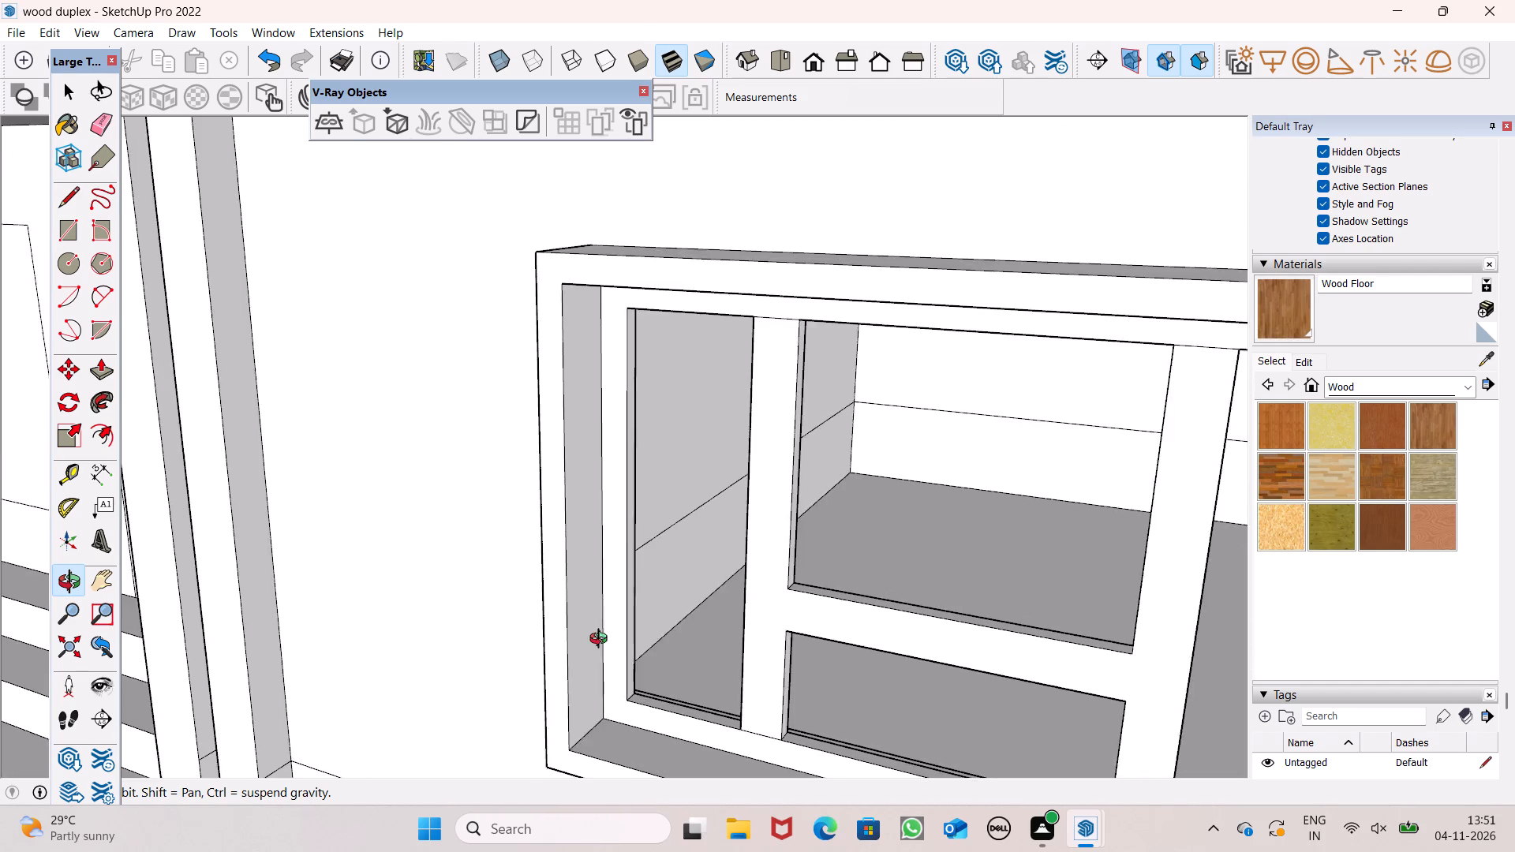
left_click_drag(602, 641, 544, 569)
scroll(600, 615, "up", 3)
left_click_drag(600, 613, 645, 576, "shift")
left_click_drag(643, 584, 589, 608)
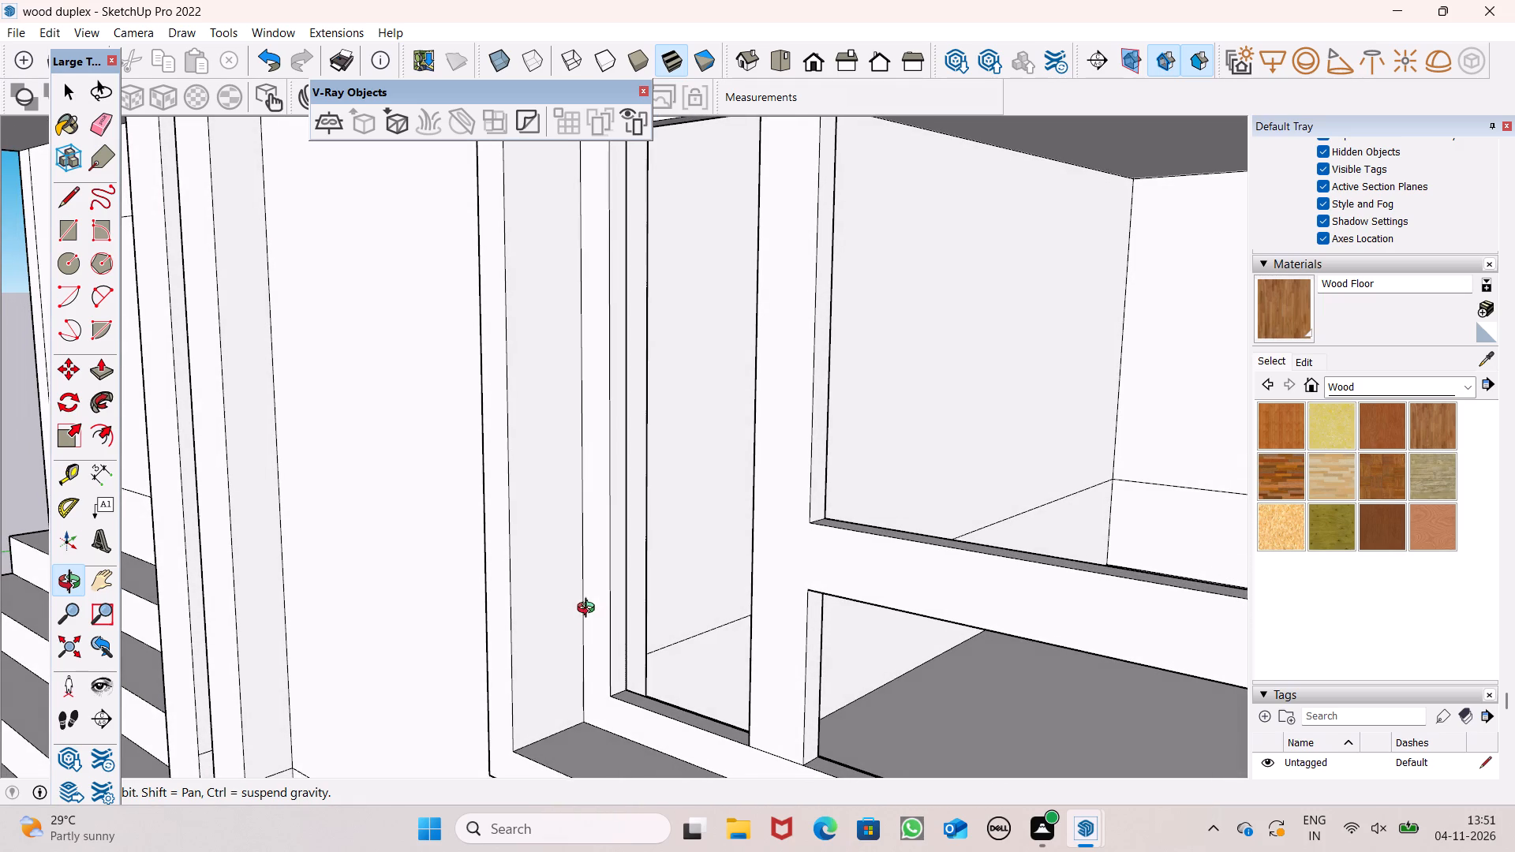
scroll(643, 661, "up", 4)
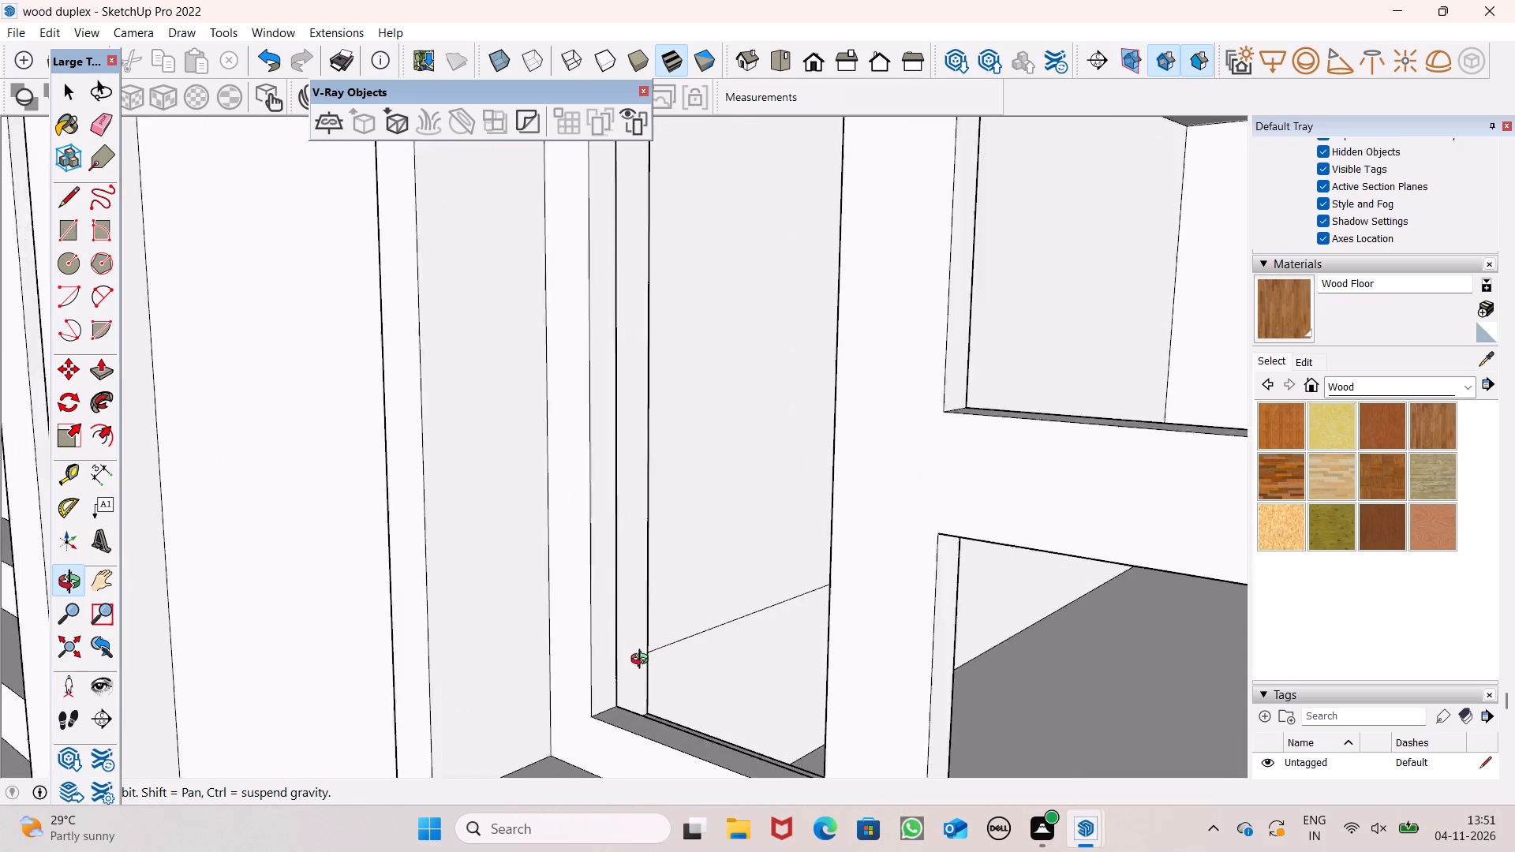
scroll(643, 661, "up", 3)
scroll(654, 585, "up", 1)
scroll(654, 585, "down", 7)
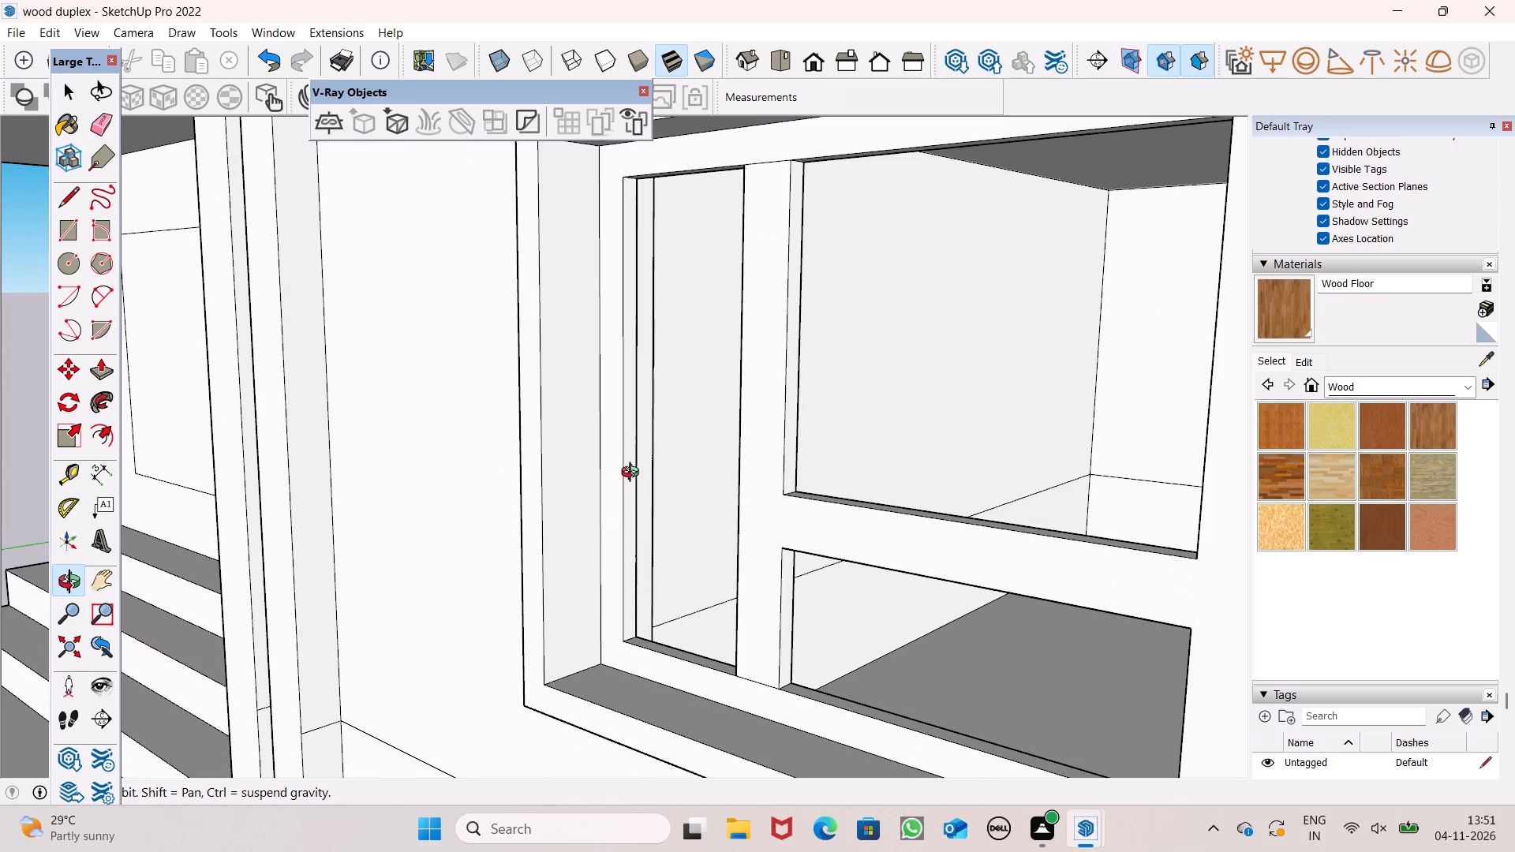
scroll(631, 359, "up", 3)
scroll(631, 359, "down", 3)
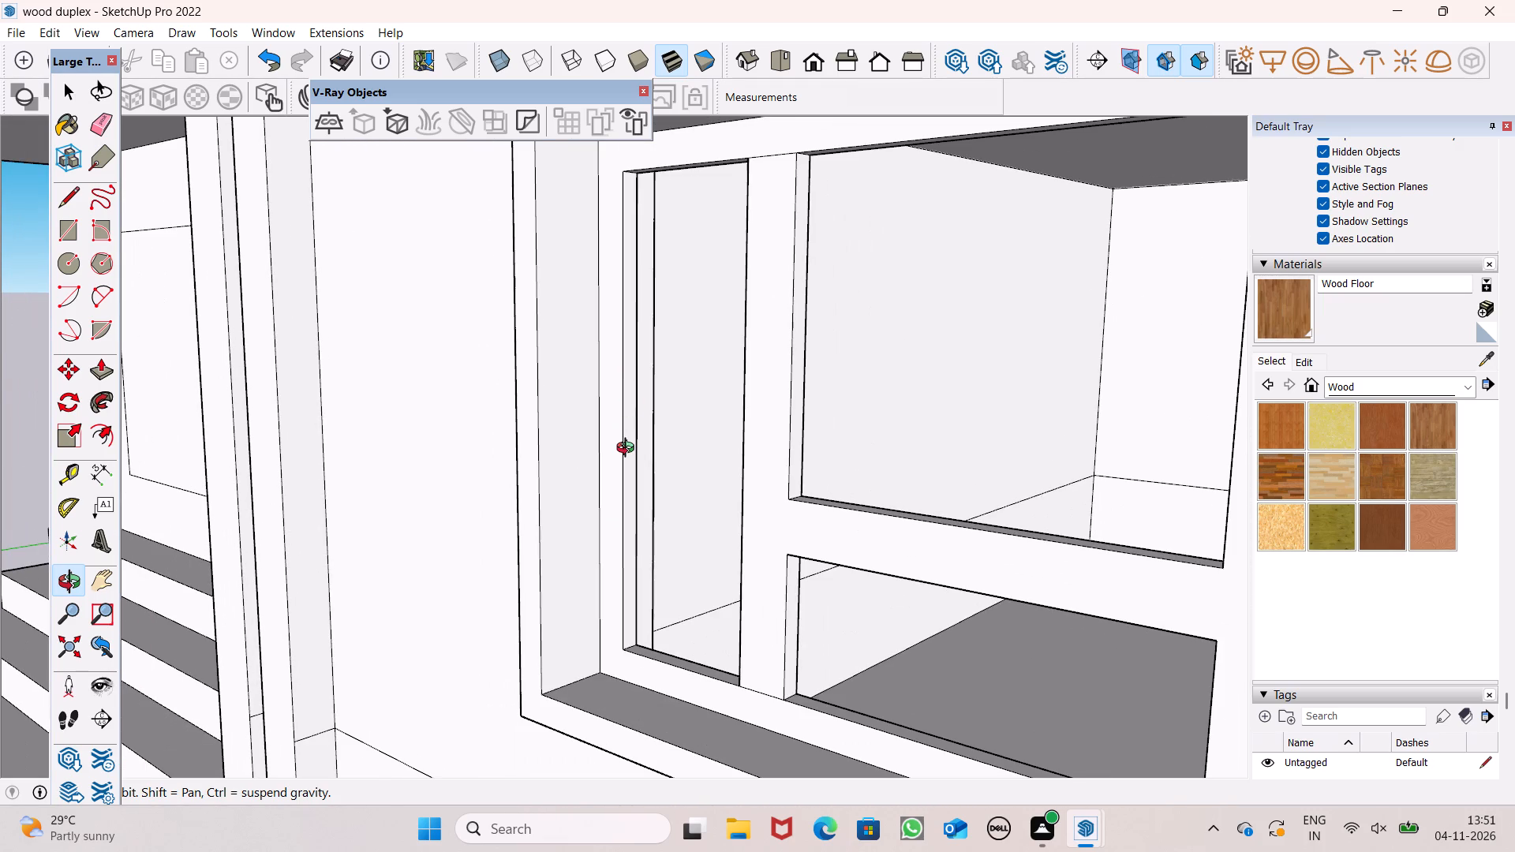
Pull the window's inner border face forward 1" so it stands out from the crossing strips.
key("p")
left_click(612, 459)
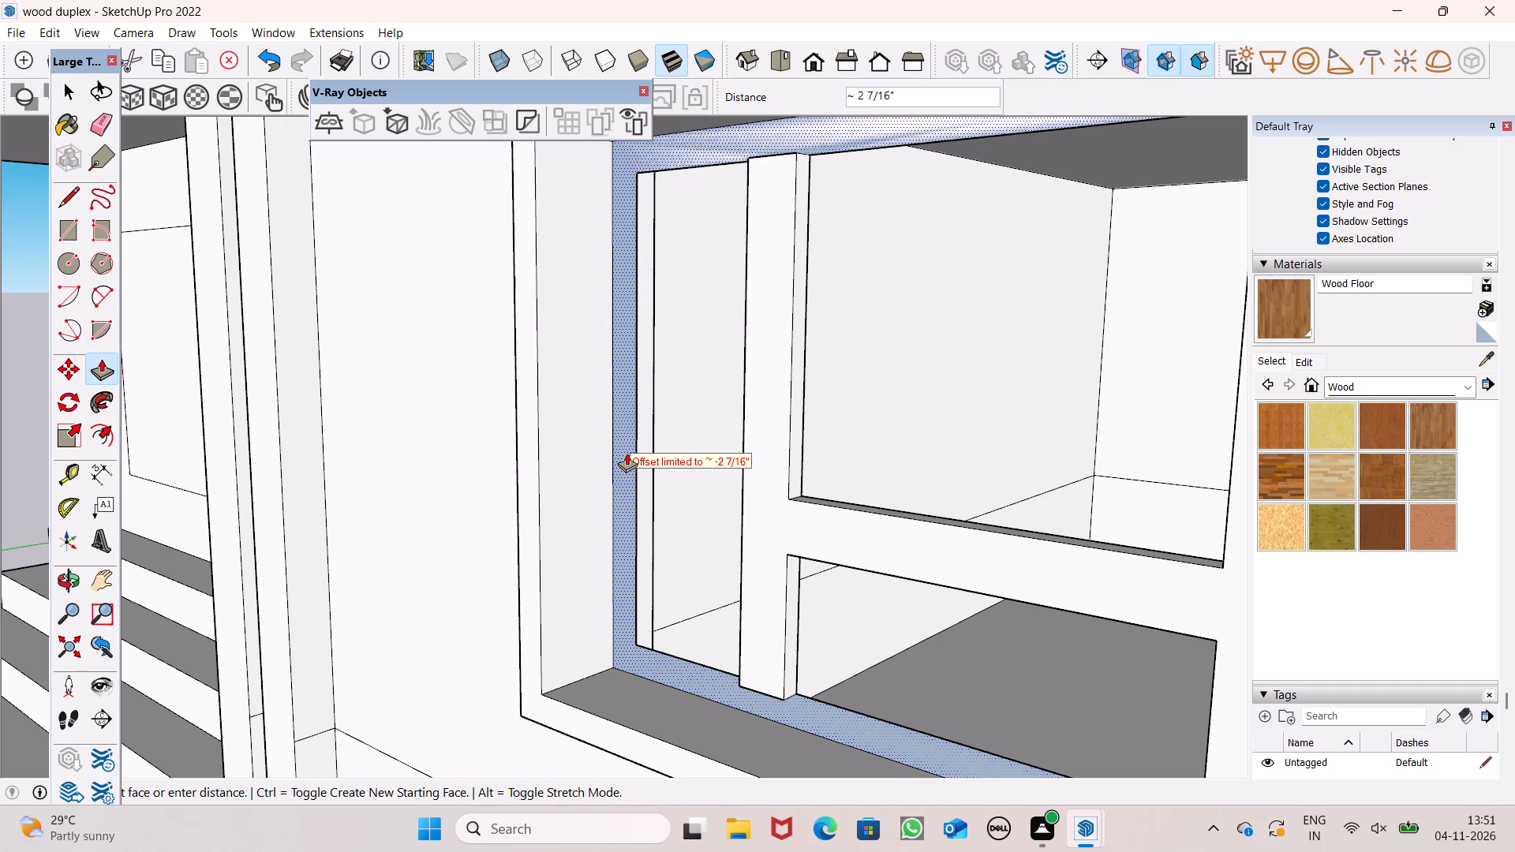
scroll(627, 453, "down", 2)
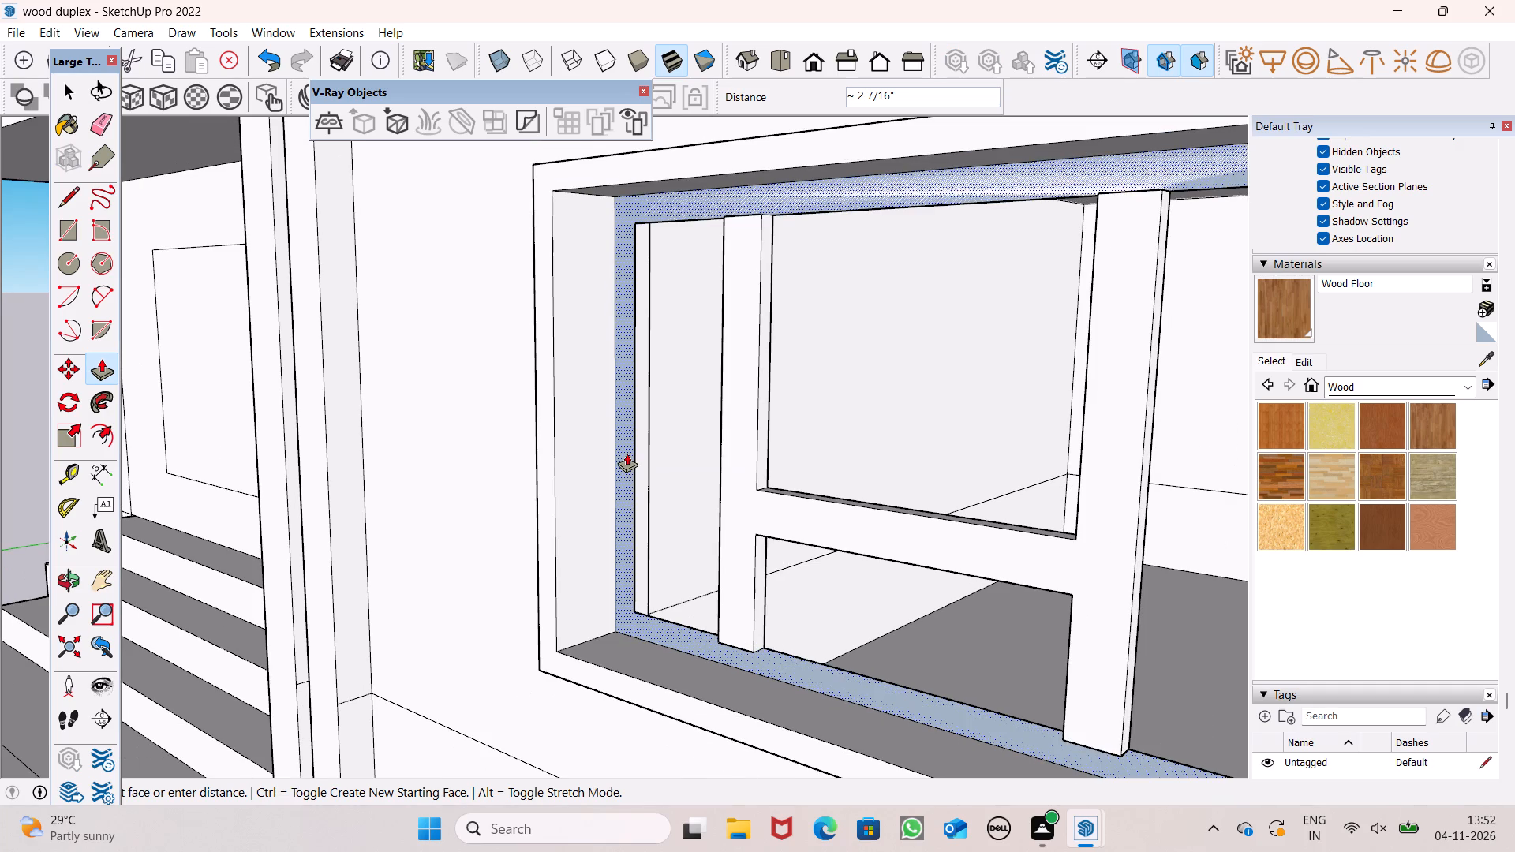
scroll(627, 453, "up", 1)
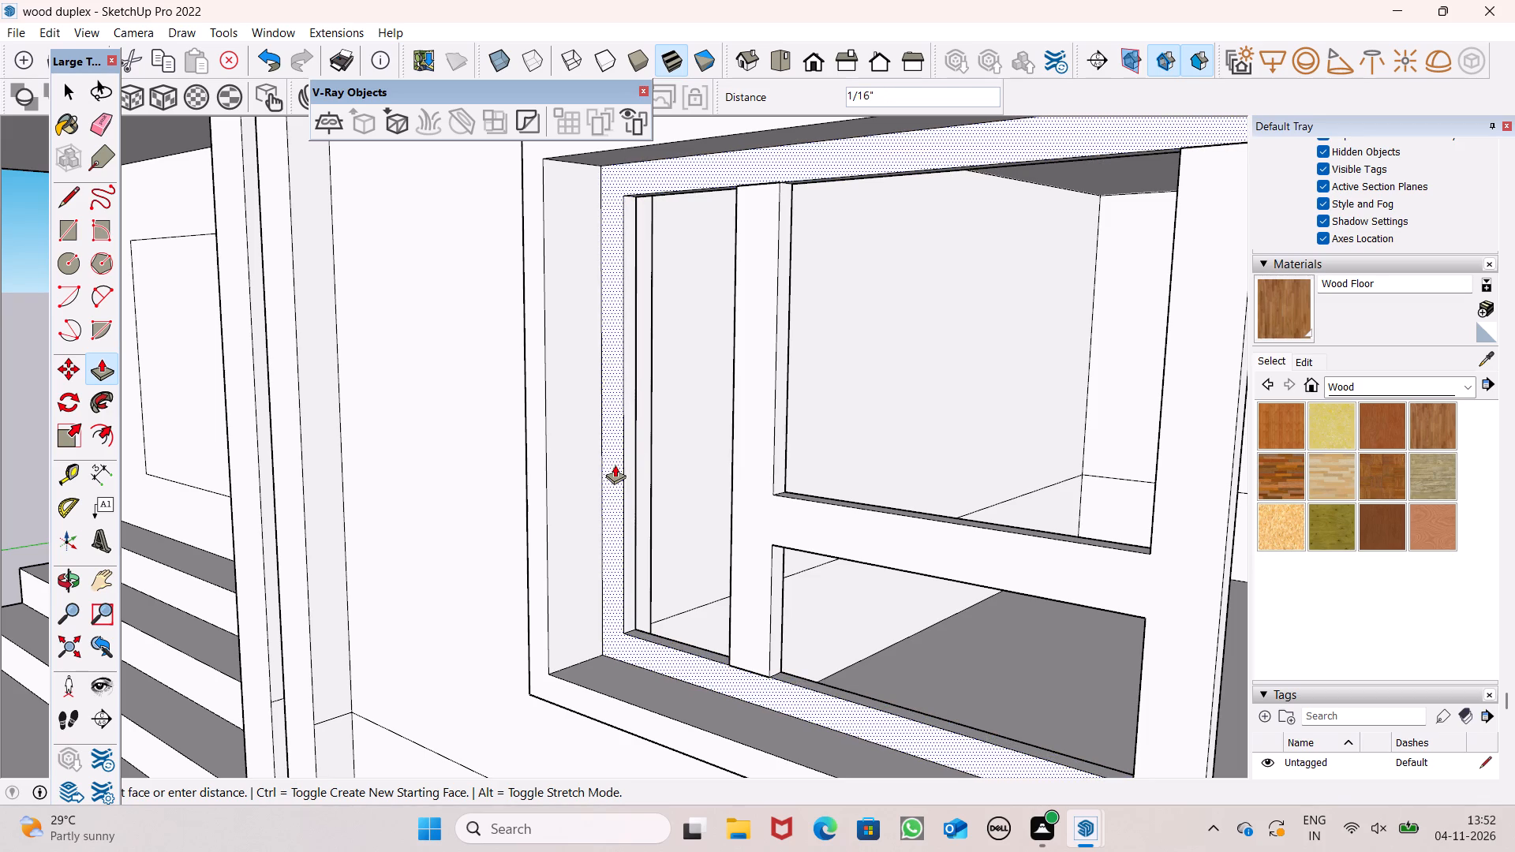
left_click(610, 469)
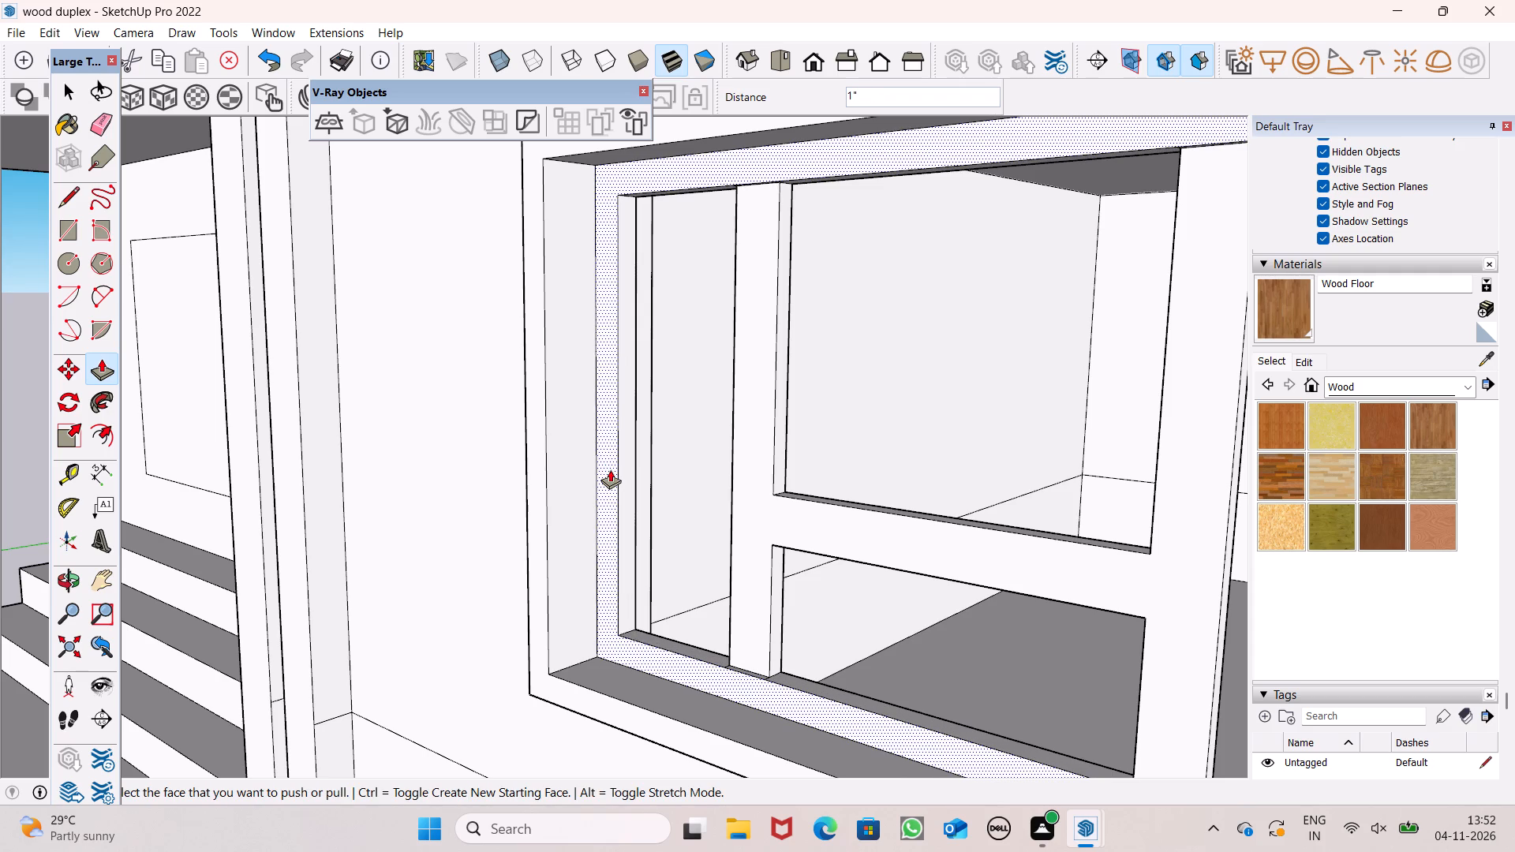
key("space")
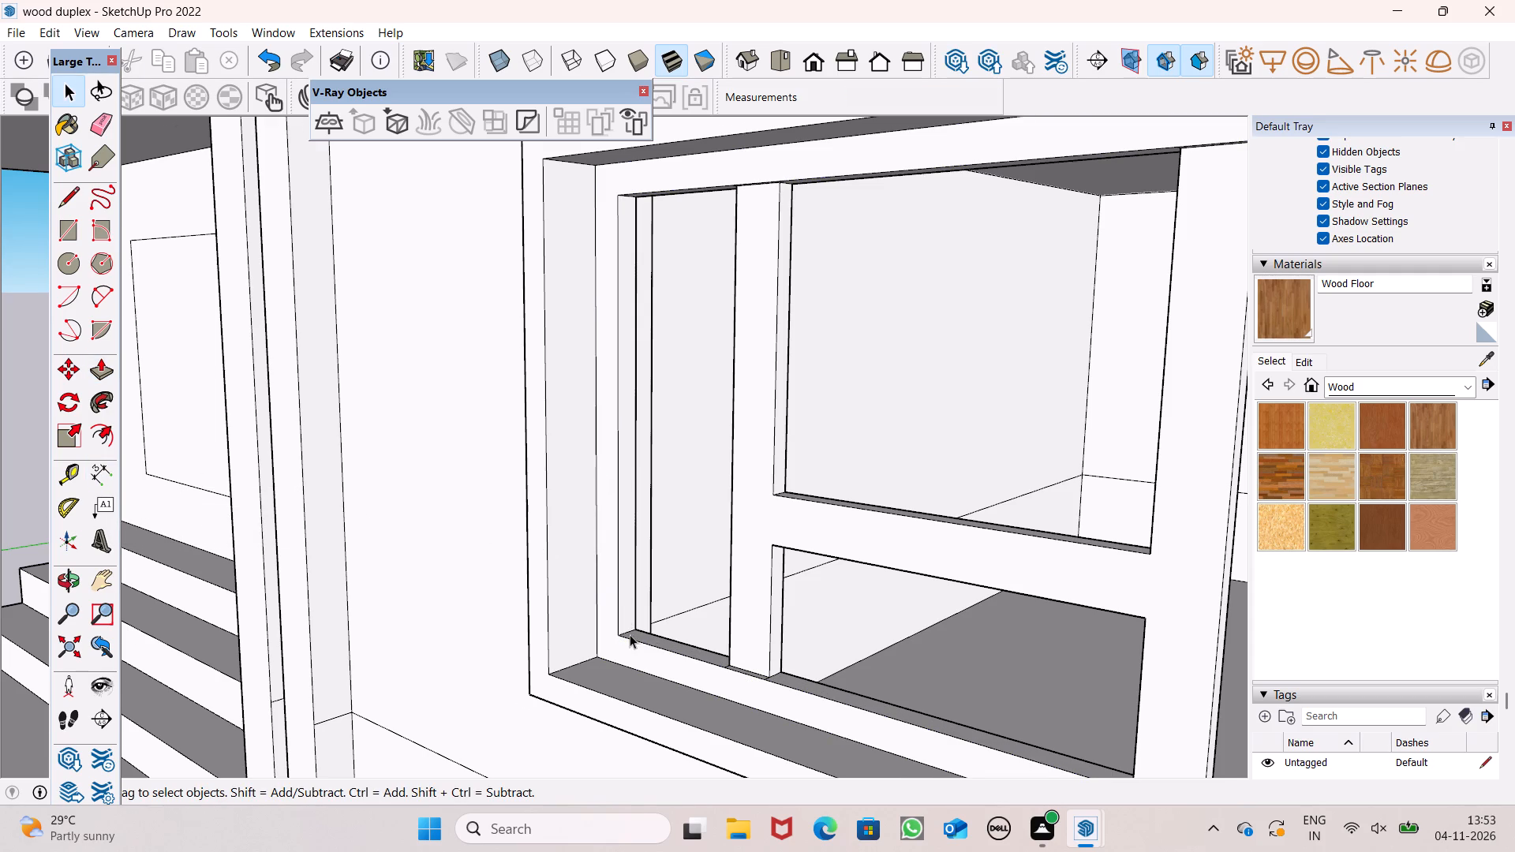
Draw a circle of 0.5" radius on the inner side face of the window border, near the lower left corner.
scroll(630, 634, "up", 11)
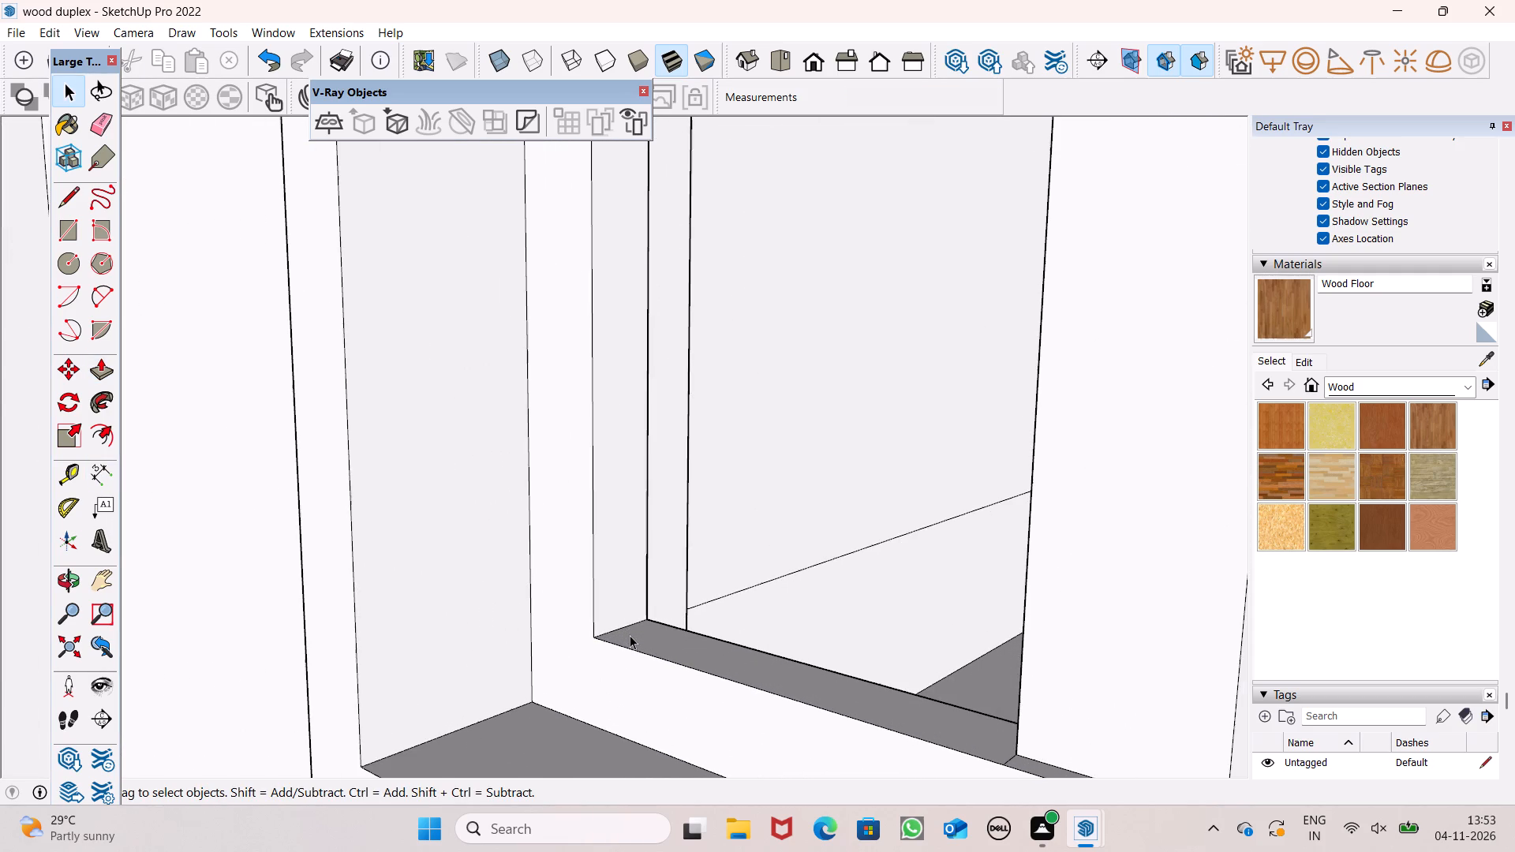
scroll(630, 635, "up", 3)
key("c")
scroll(621, 621, "up", 4)
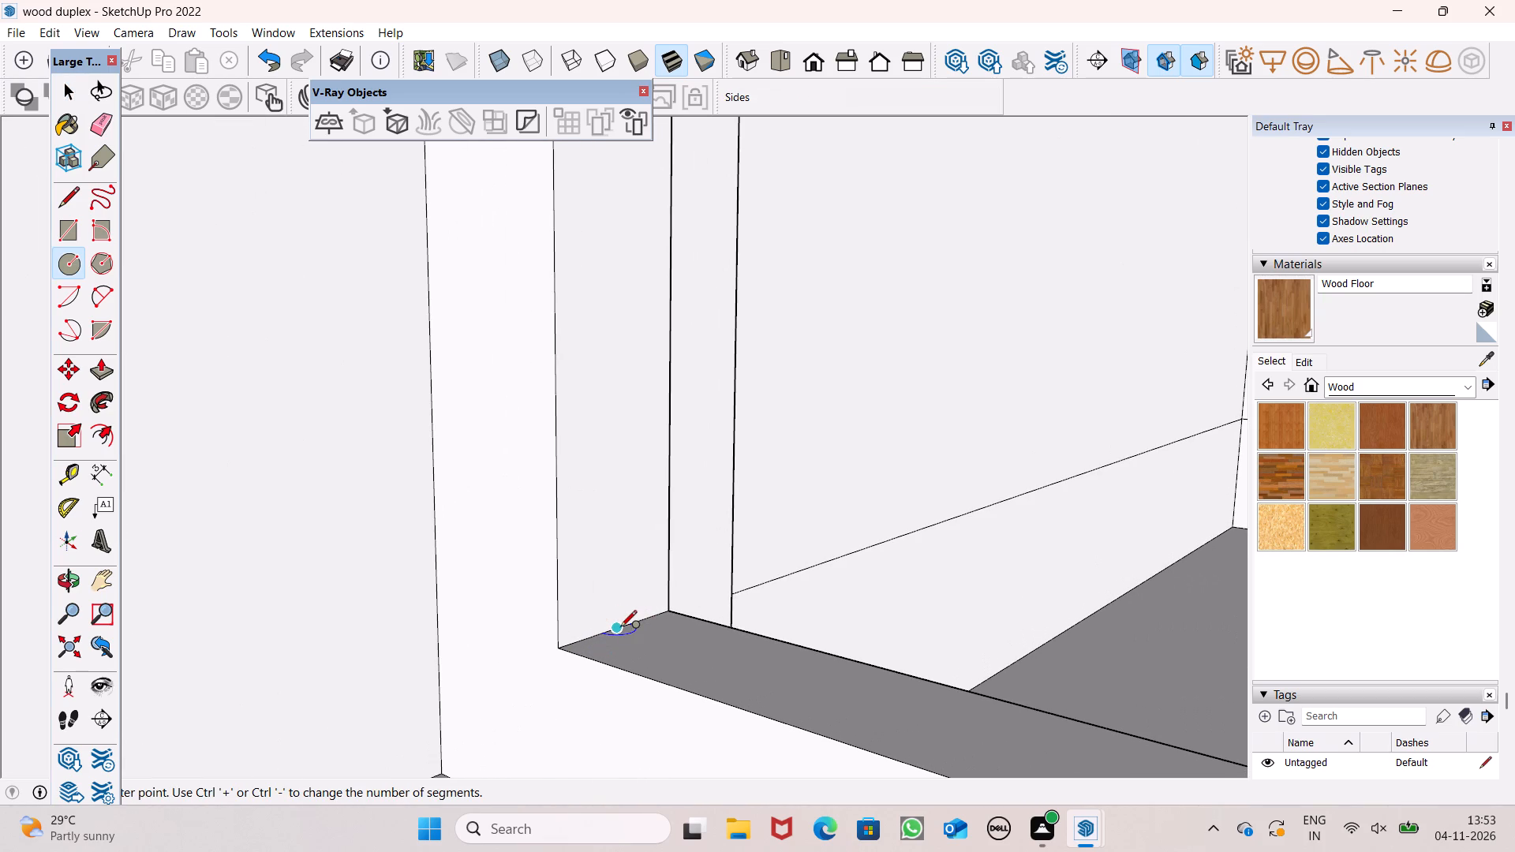
scroll(620, 628, "down", 2)
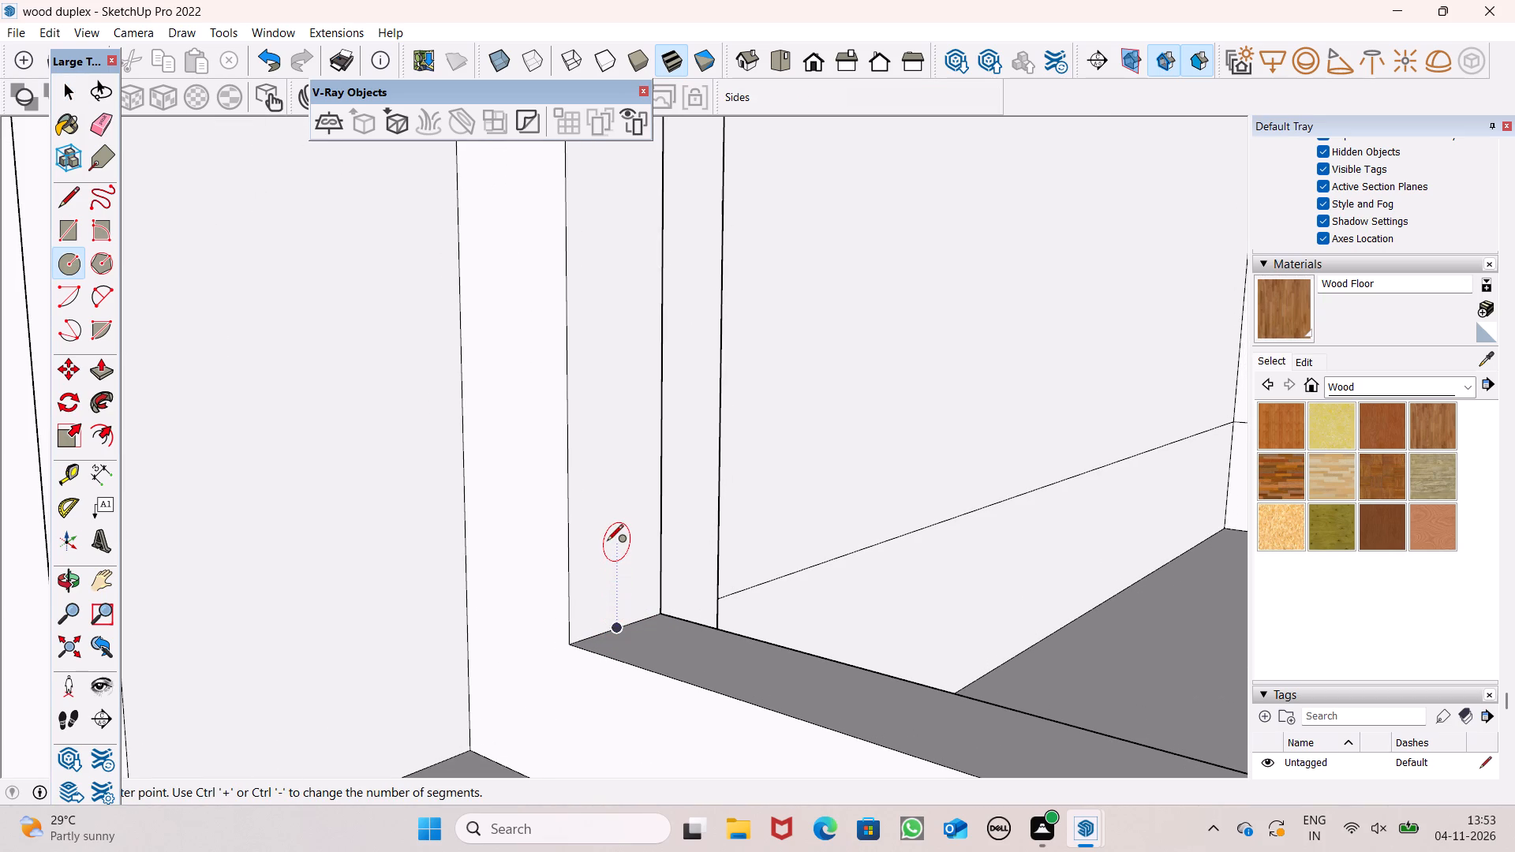
scroll(608, 542, "up", 1)
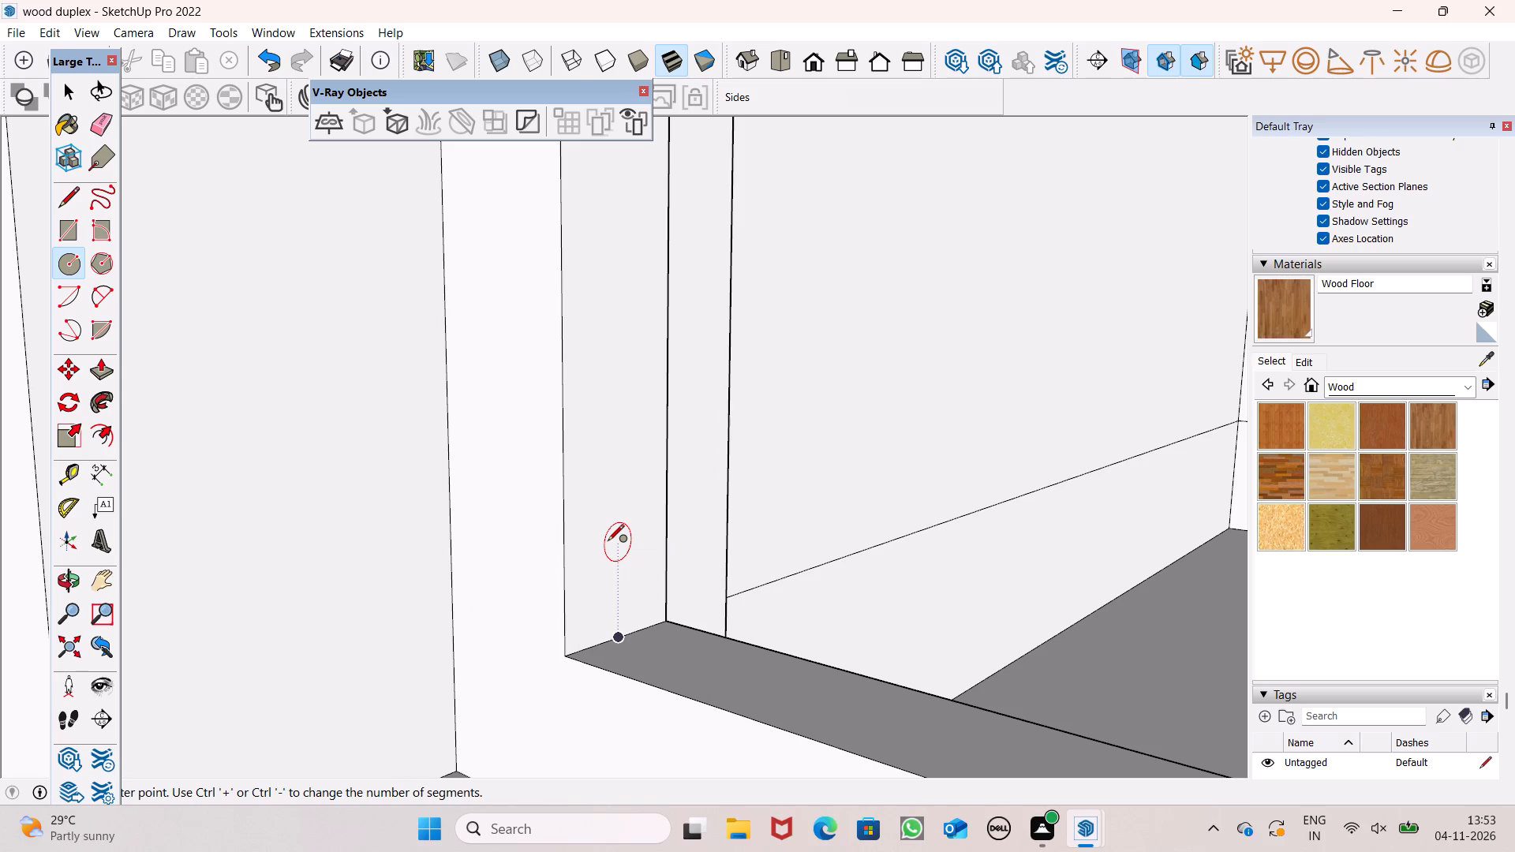
left_click(609, 570)
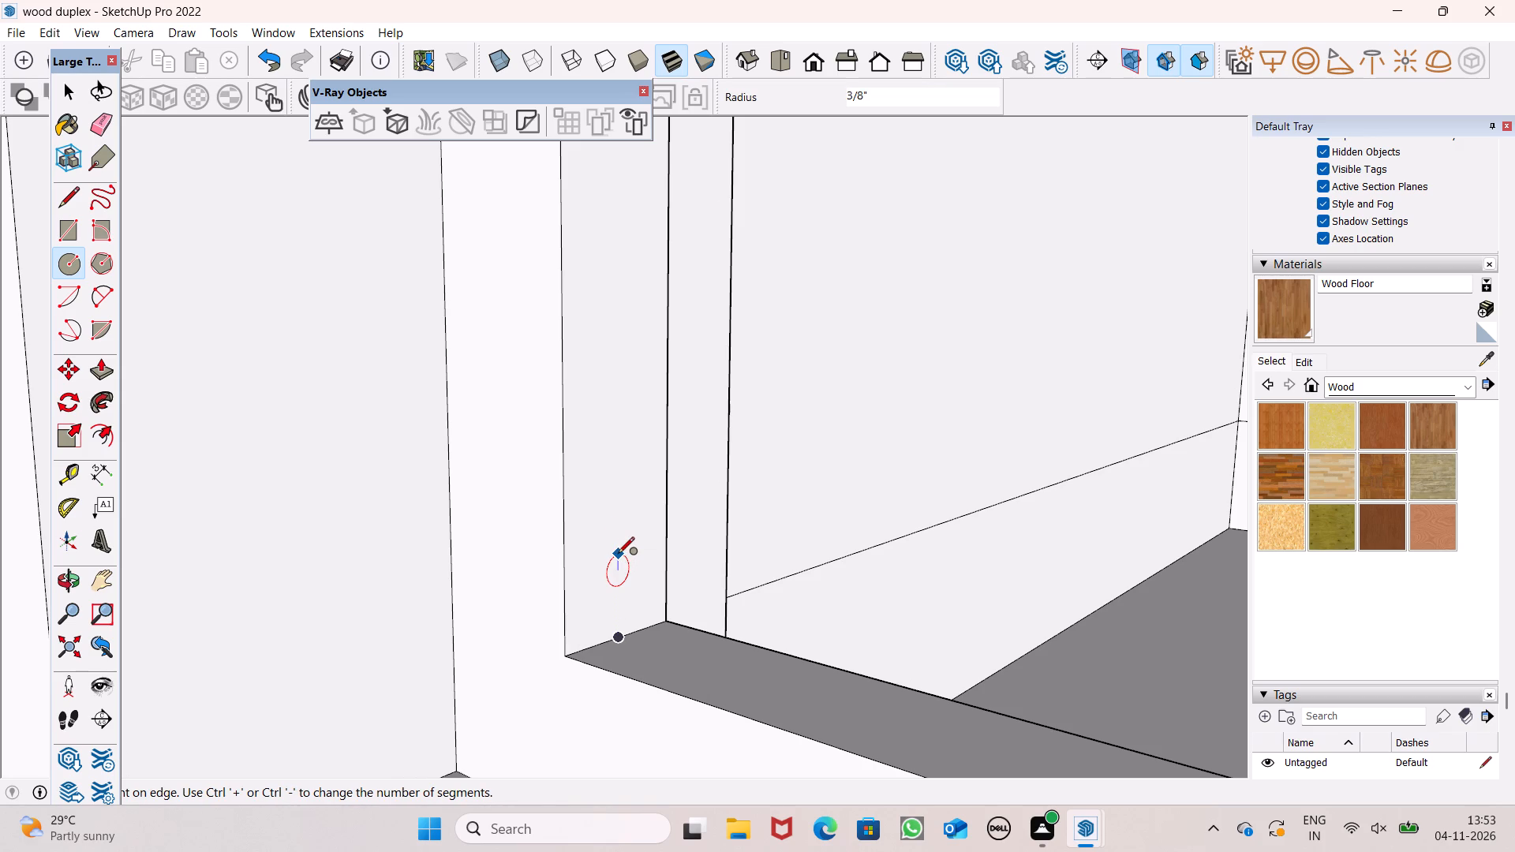
type("0.5\"")
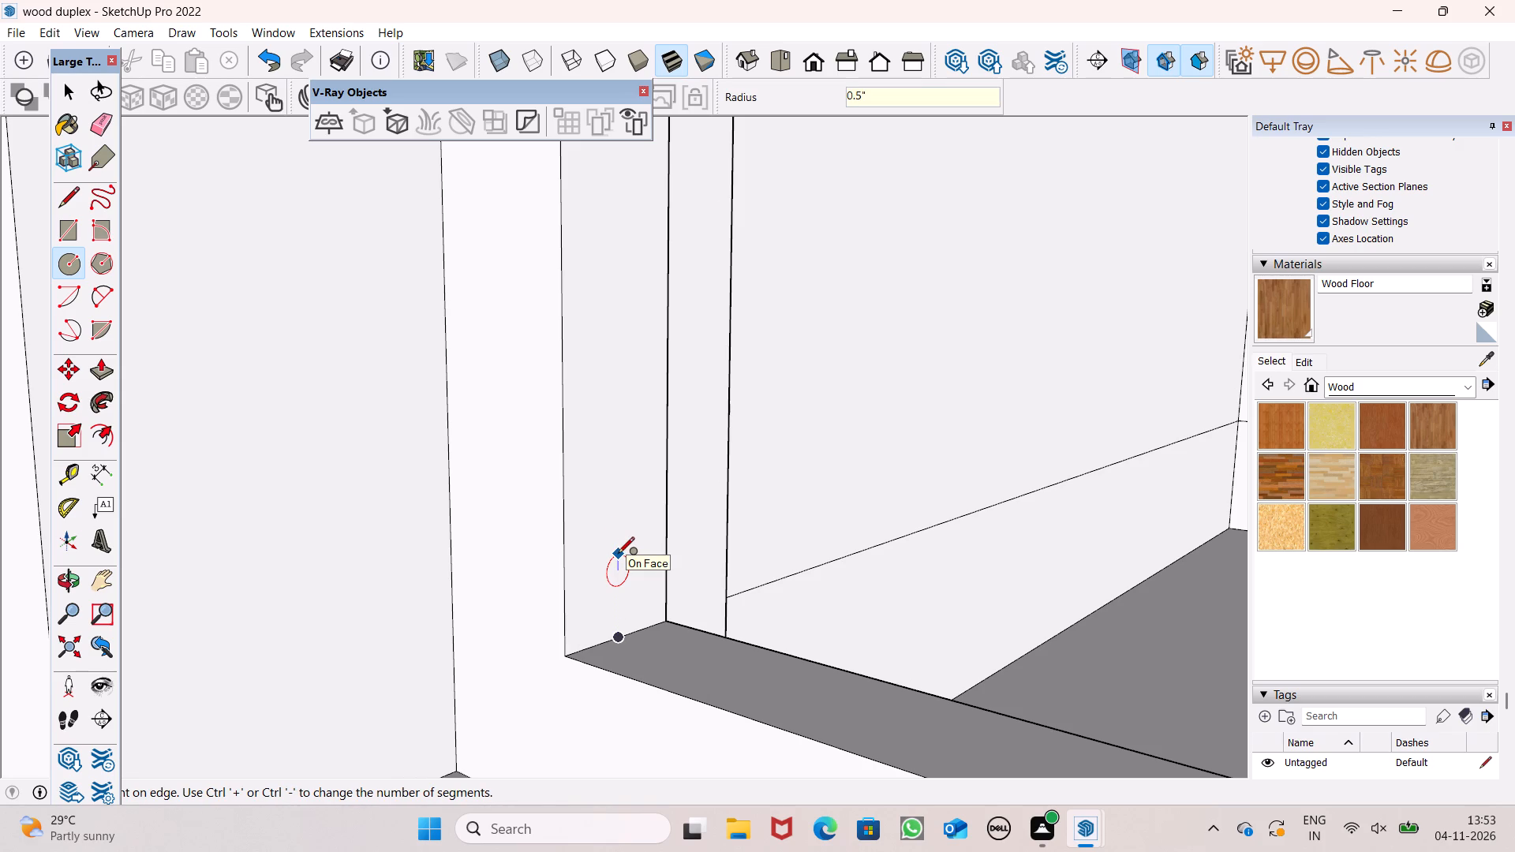
key("Return")
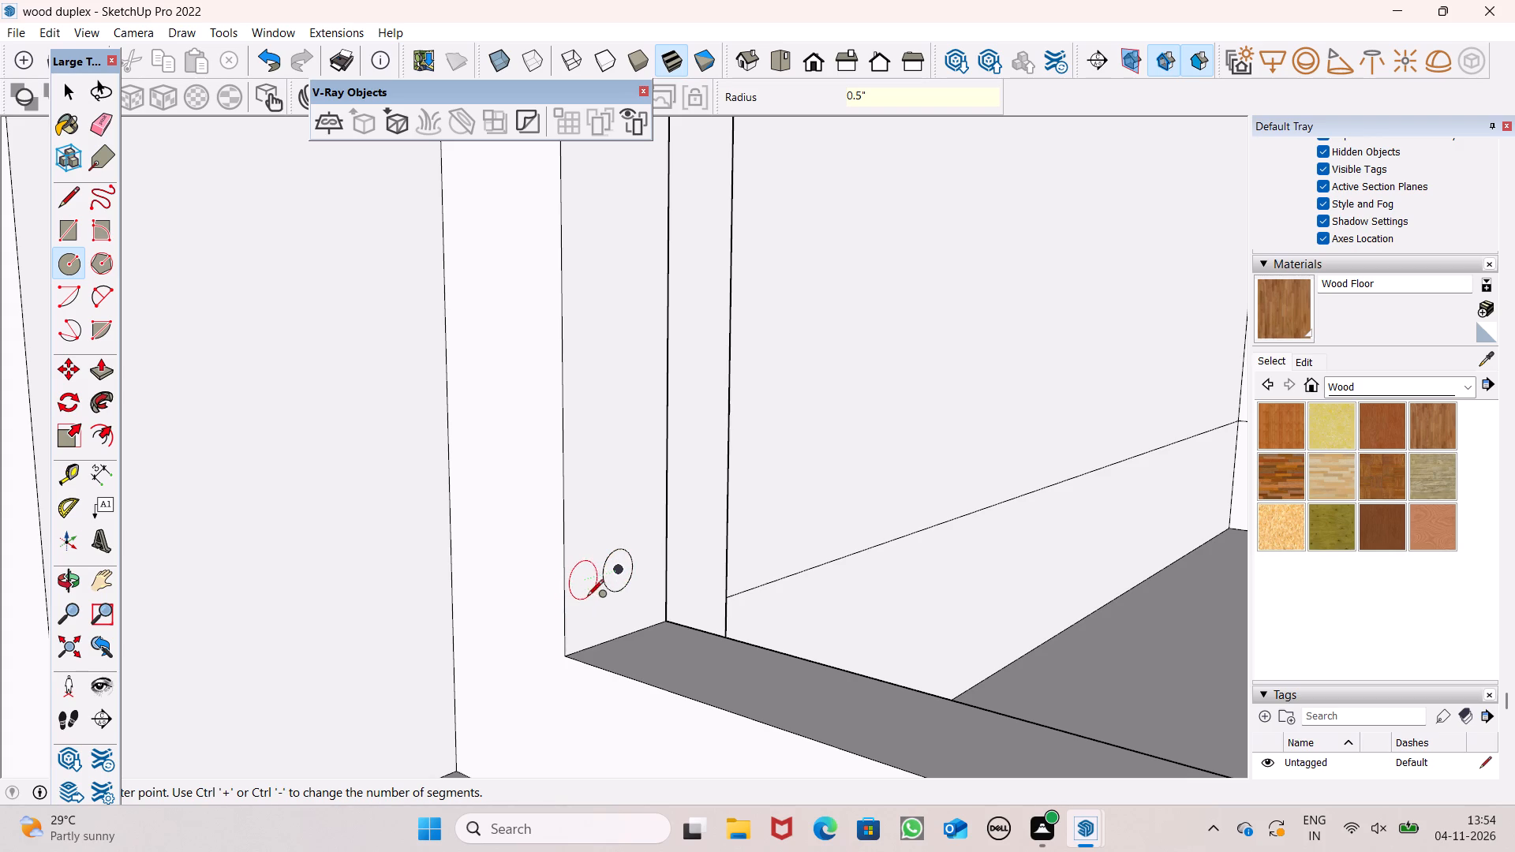
scroll(570, 611, "down", 2)
key("space")
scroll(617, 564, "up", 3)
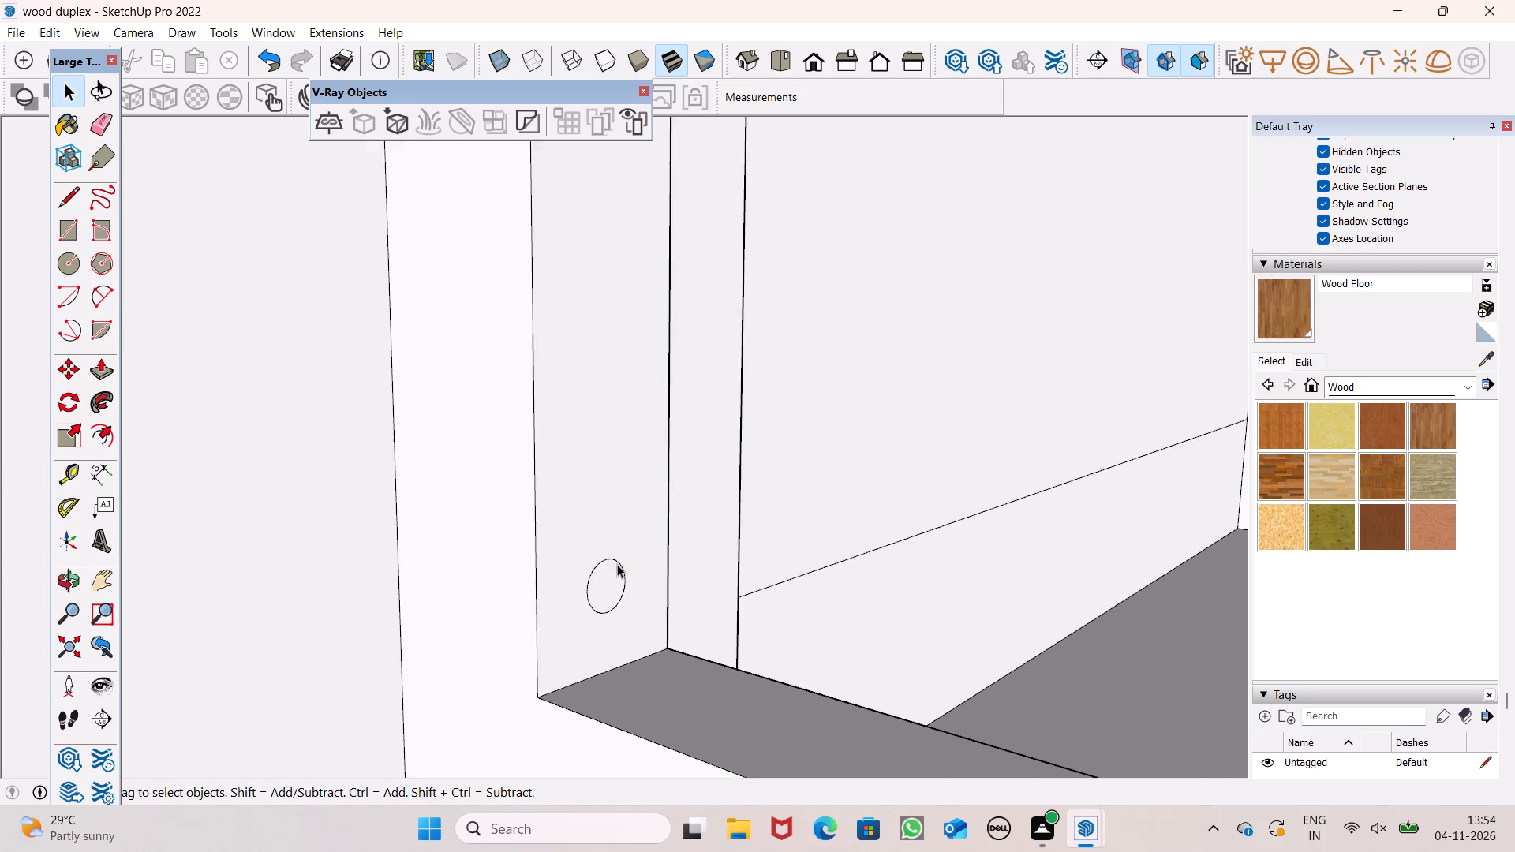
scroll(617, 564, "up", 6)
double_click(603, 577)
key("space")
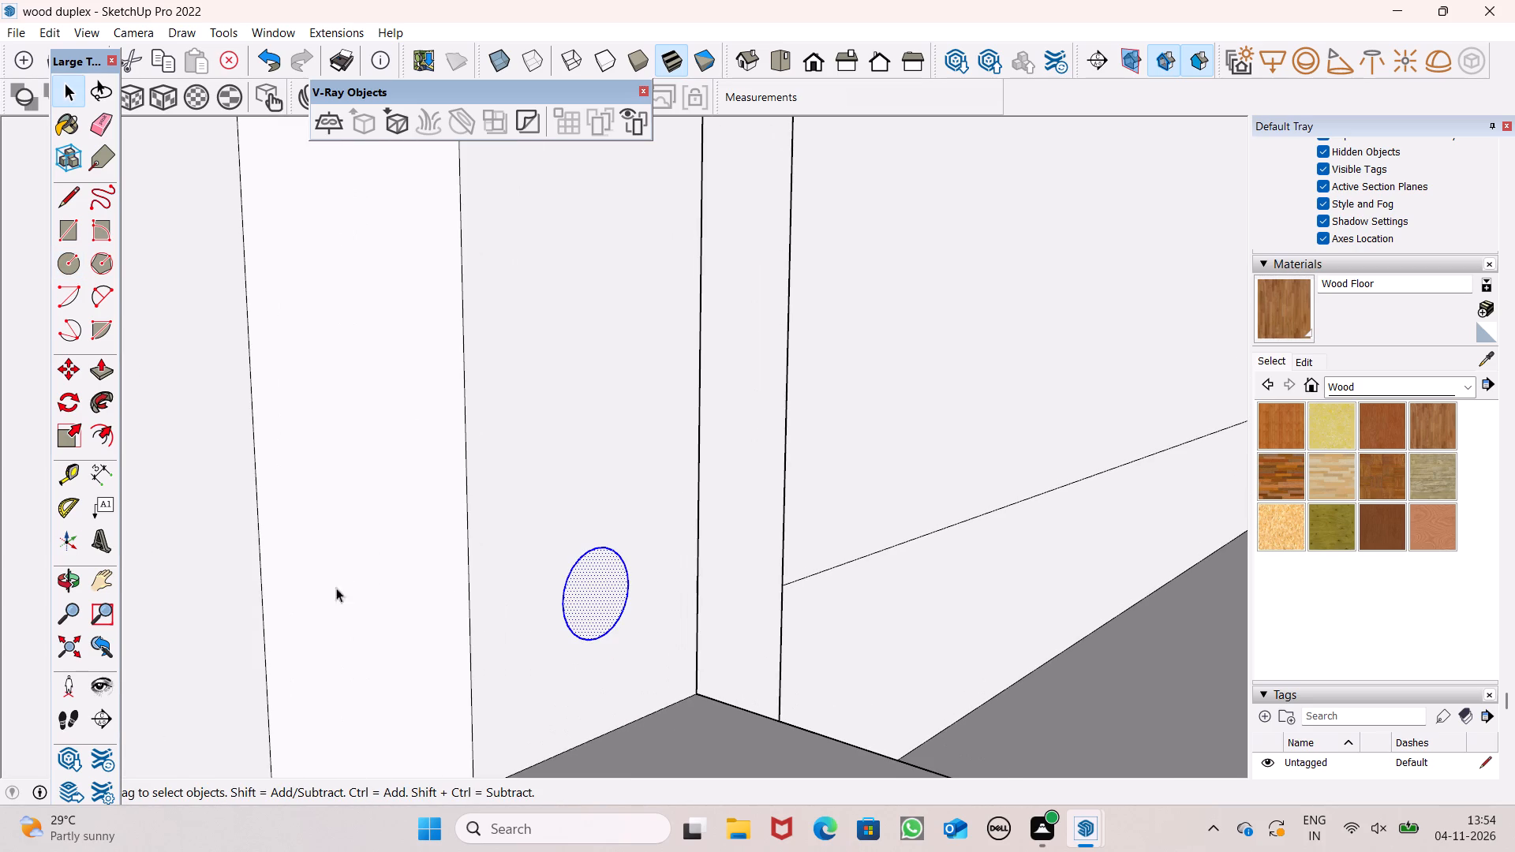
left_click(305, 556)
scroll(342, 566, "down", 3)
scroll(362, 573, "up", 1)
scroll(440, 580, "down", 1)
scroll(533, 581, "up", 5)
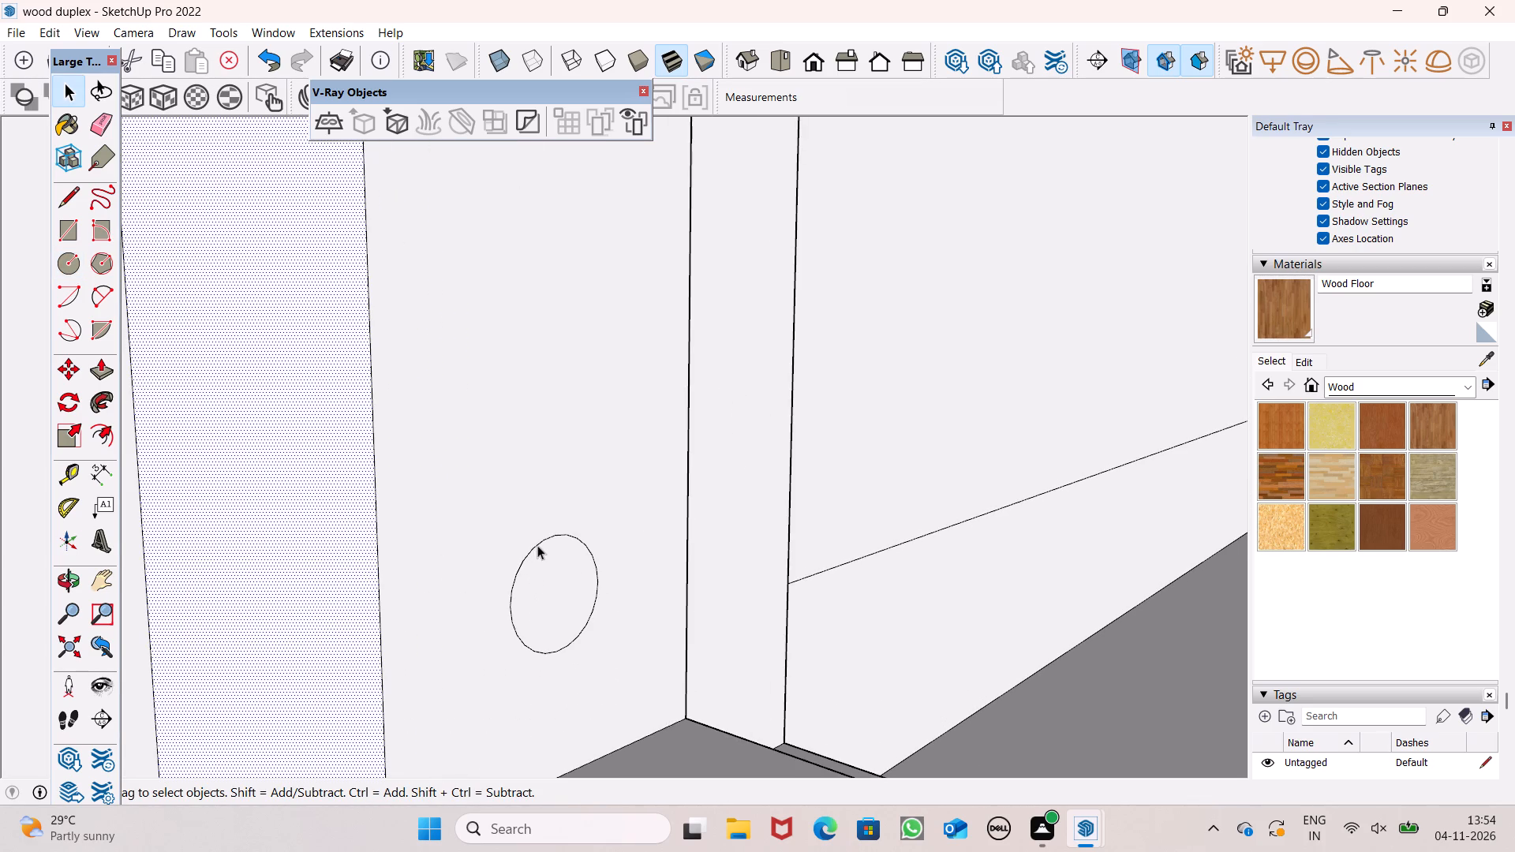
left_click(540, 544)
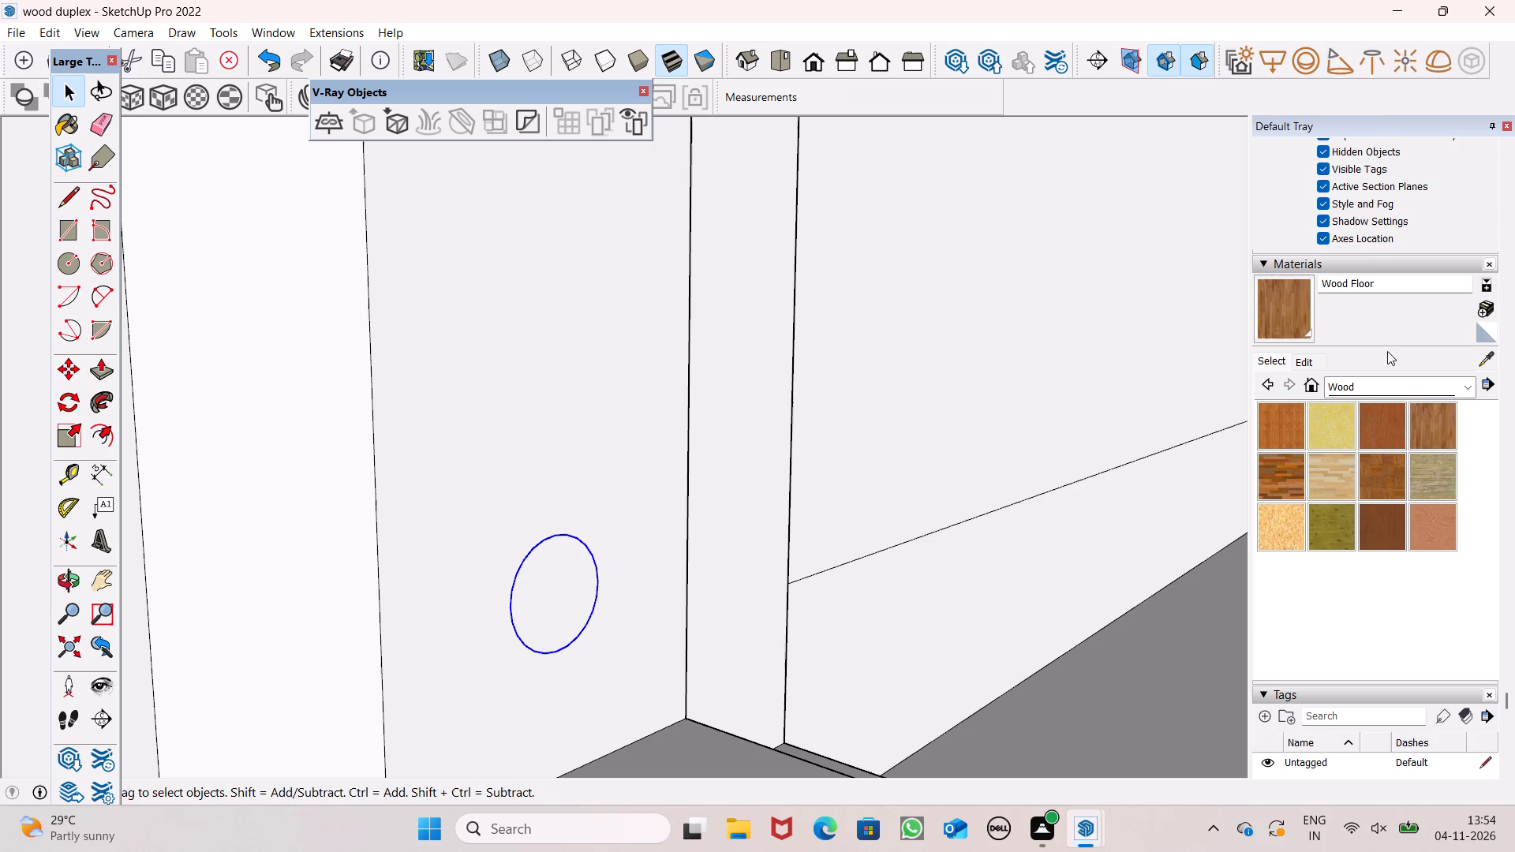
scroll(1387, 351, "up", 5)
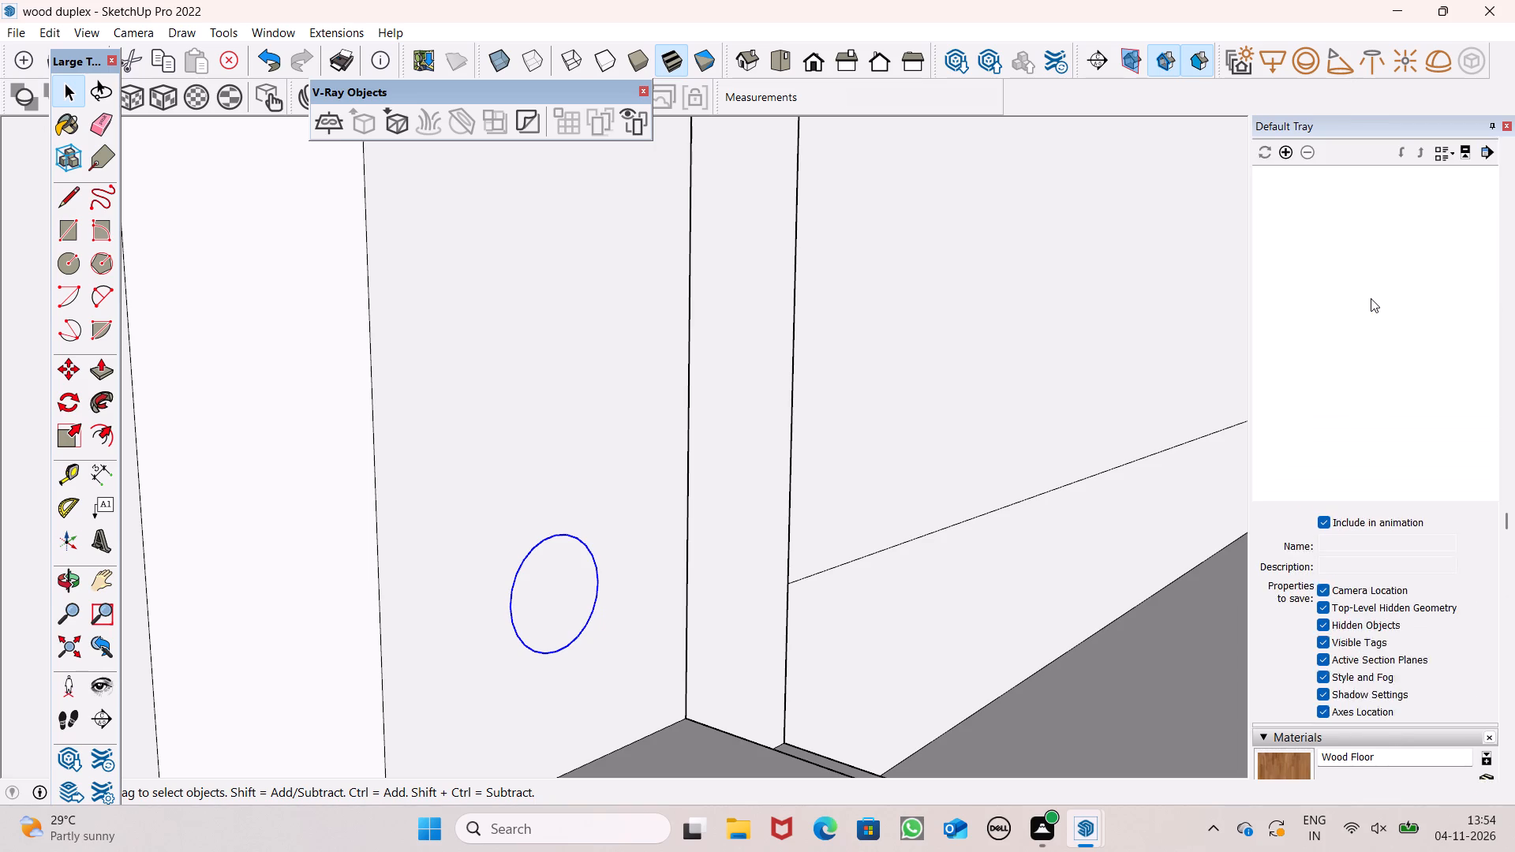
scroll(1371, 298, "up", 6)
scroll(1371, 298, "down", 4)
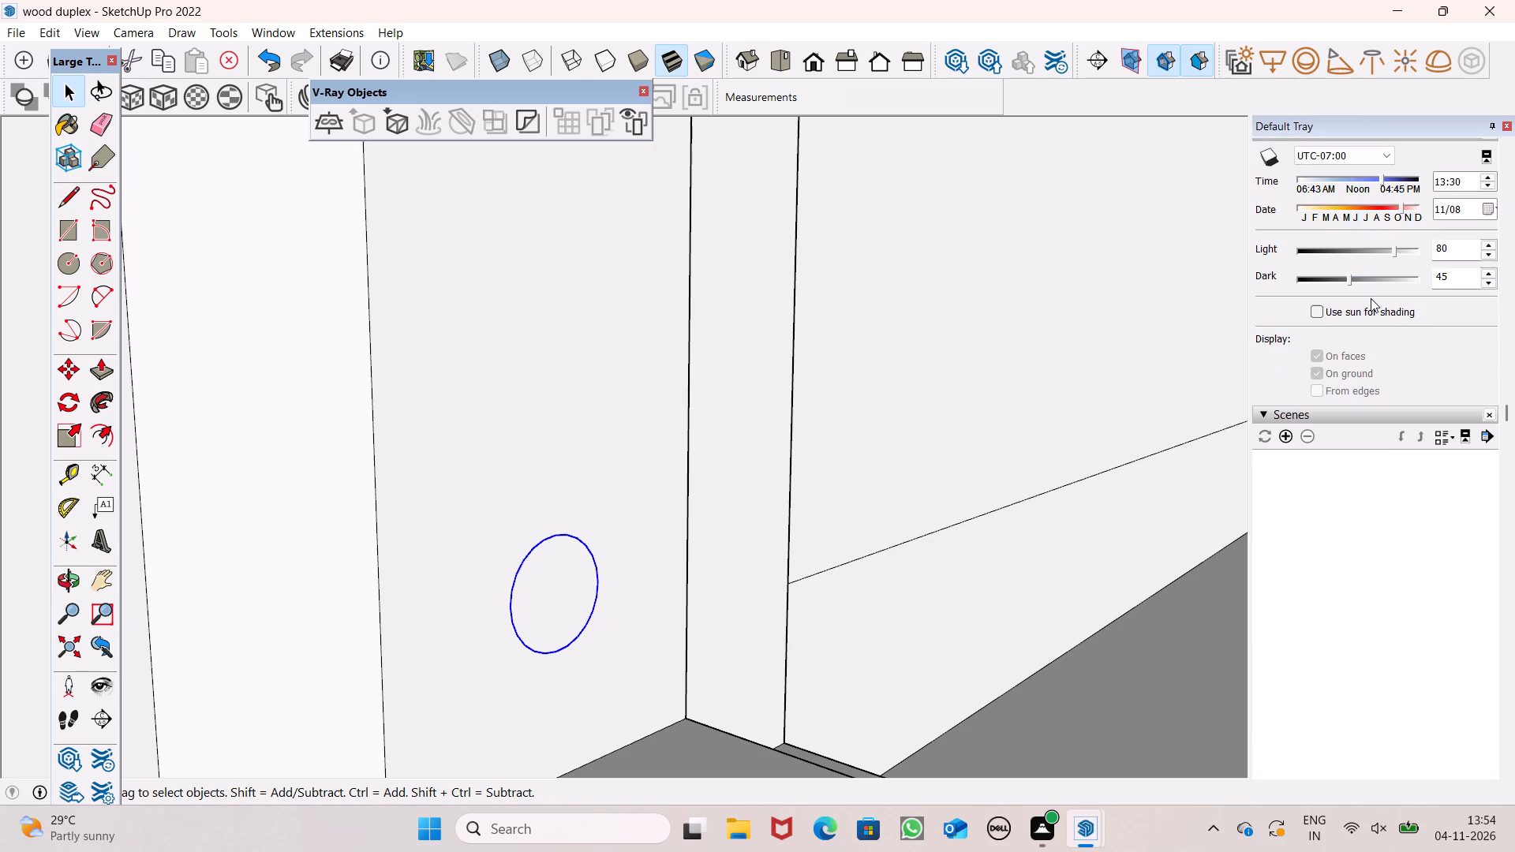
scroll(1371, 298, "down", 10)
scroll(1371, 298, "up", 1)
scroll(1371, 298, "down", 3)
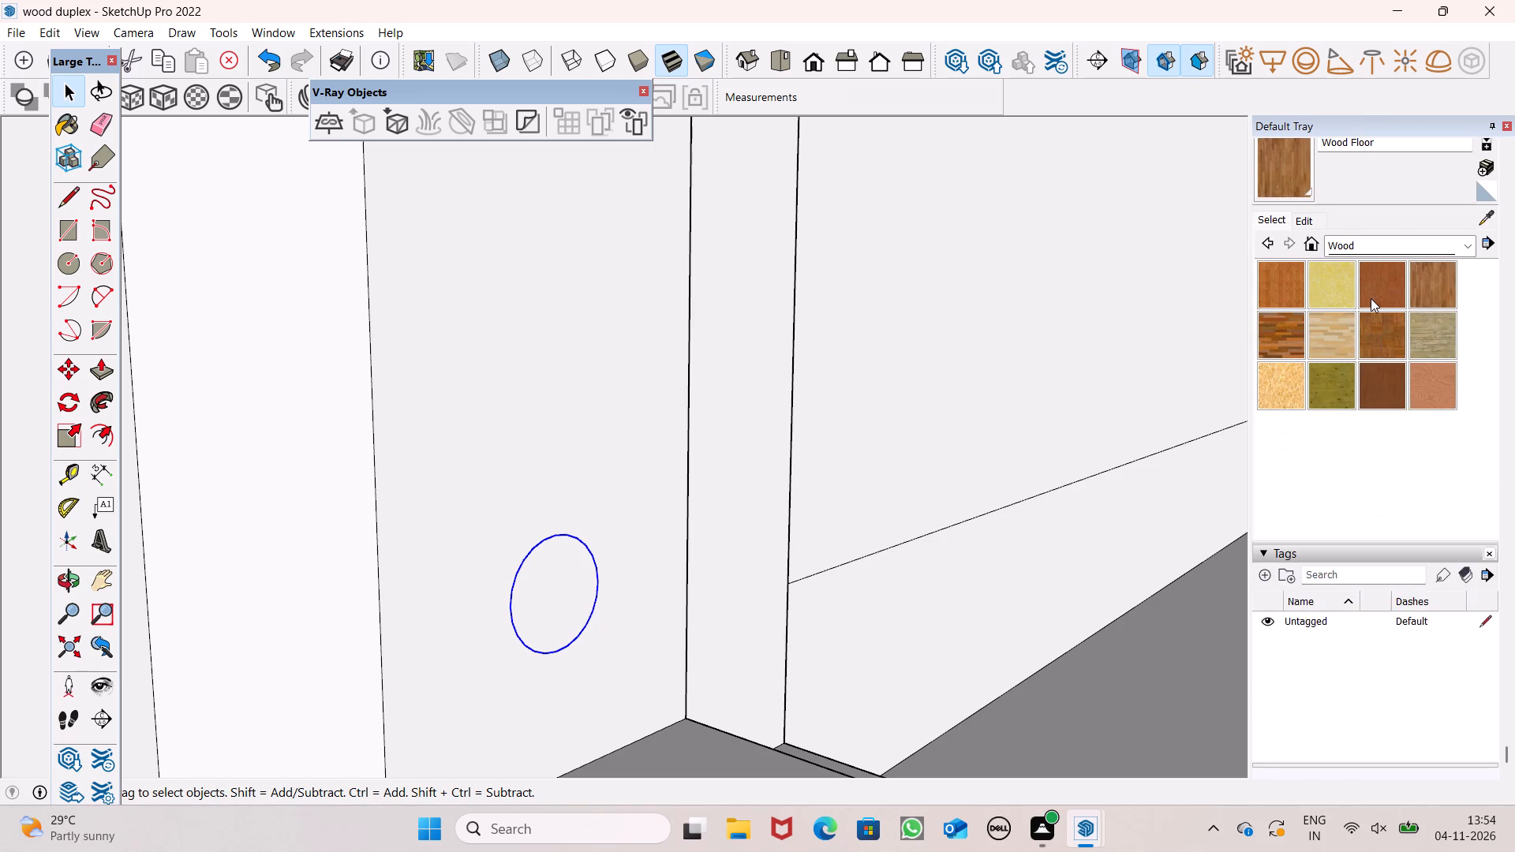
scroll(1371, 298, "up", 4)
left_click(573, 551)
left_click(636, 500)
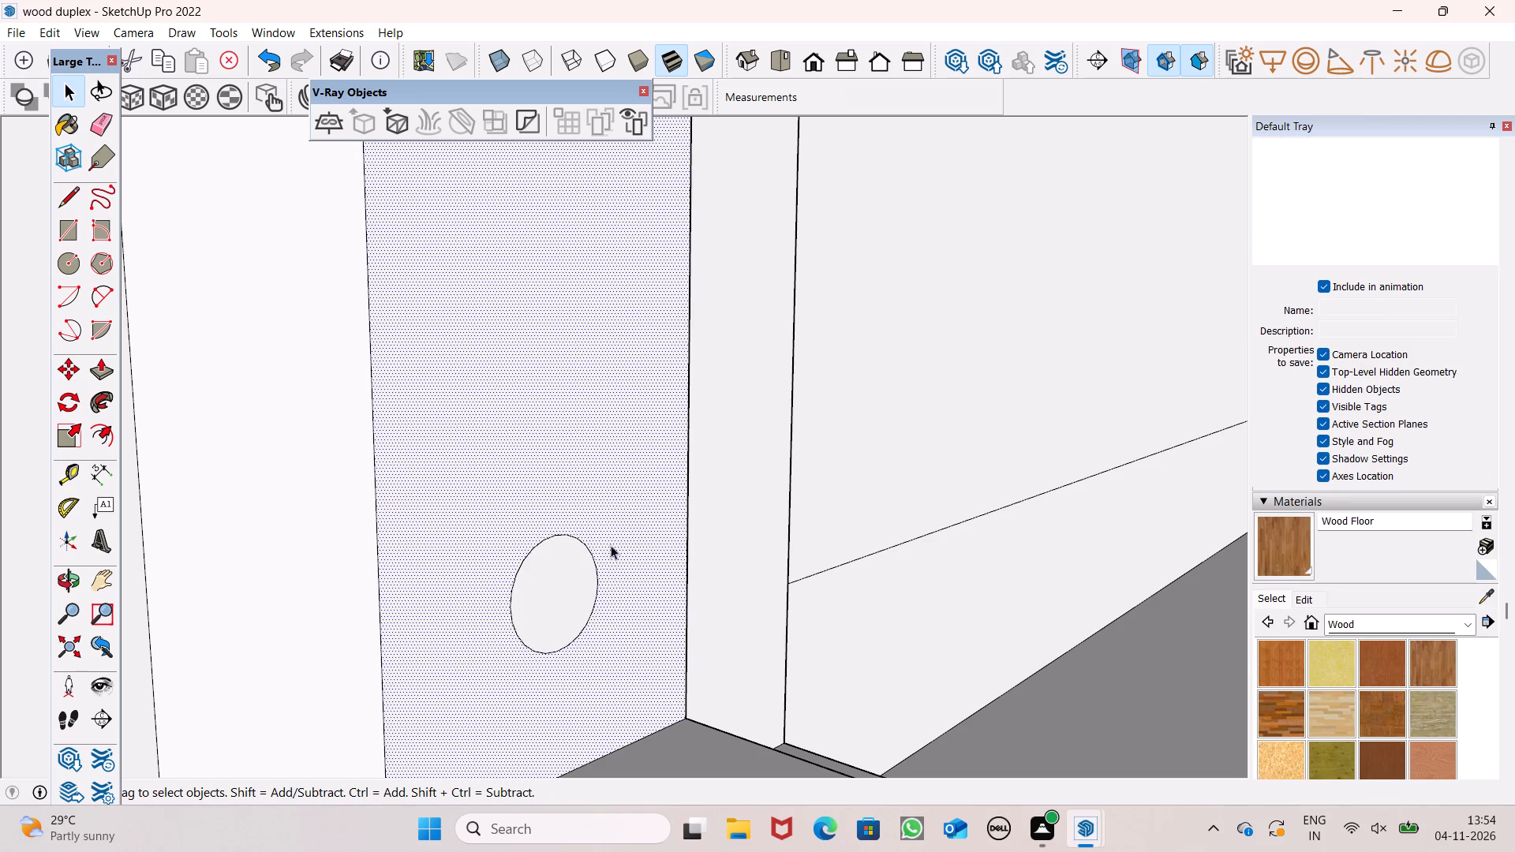
Extrude the small circle into a round horizontal bar about 7' 5 1/4" long, reaching the window border's opposite side.
left_click(540, 575)
scroll(552, 551, "down", 6)
scroll(568, 577, "up", 5)
scroll(567, 570, "down", 2)
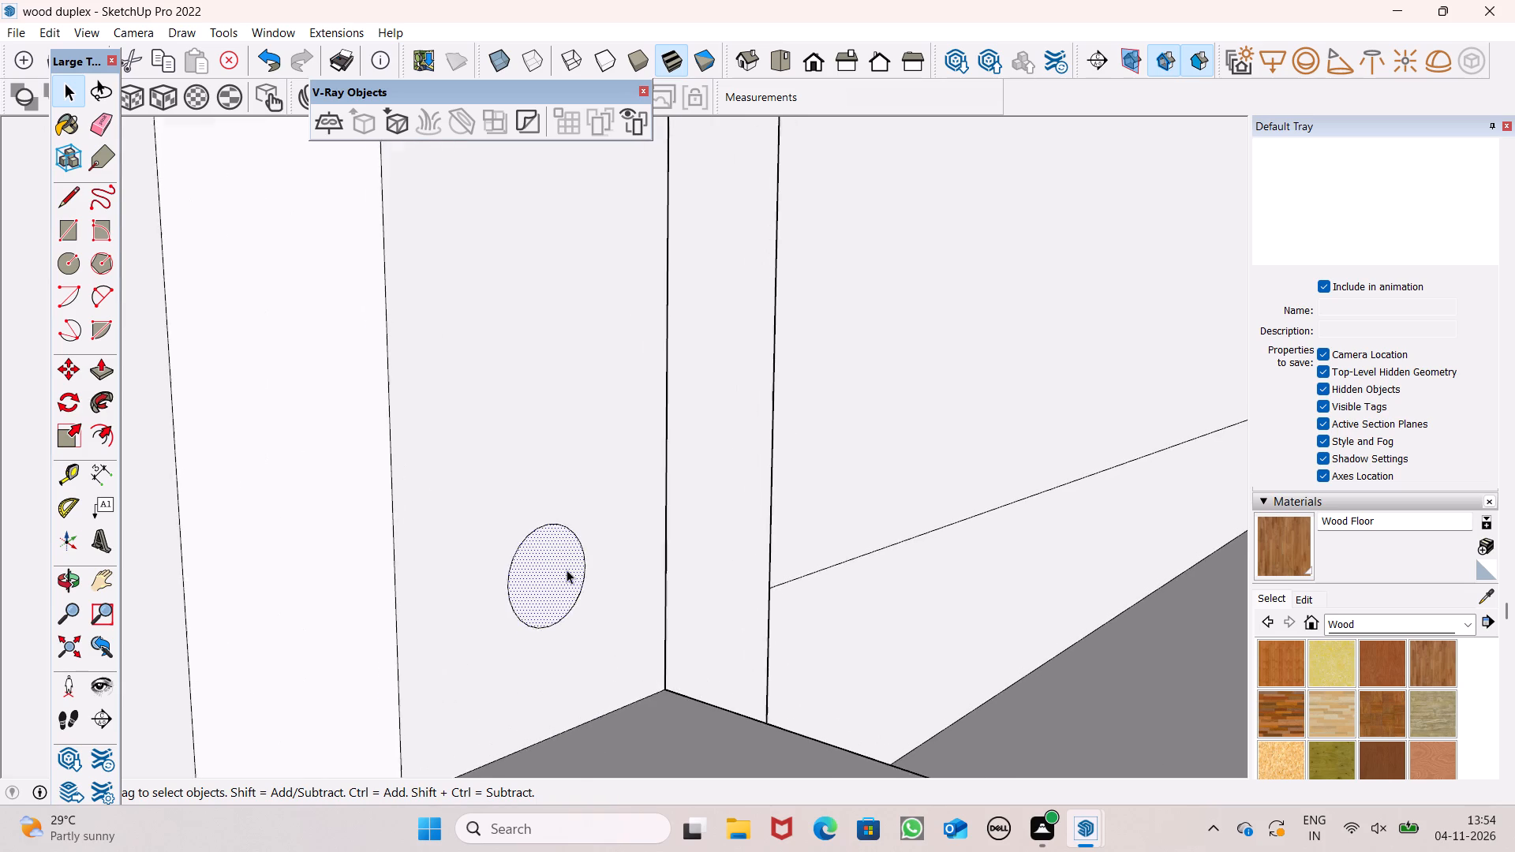
scroll(567, 570, "down", 3)
key("p")
left_click(559, 567)
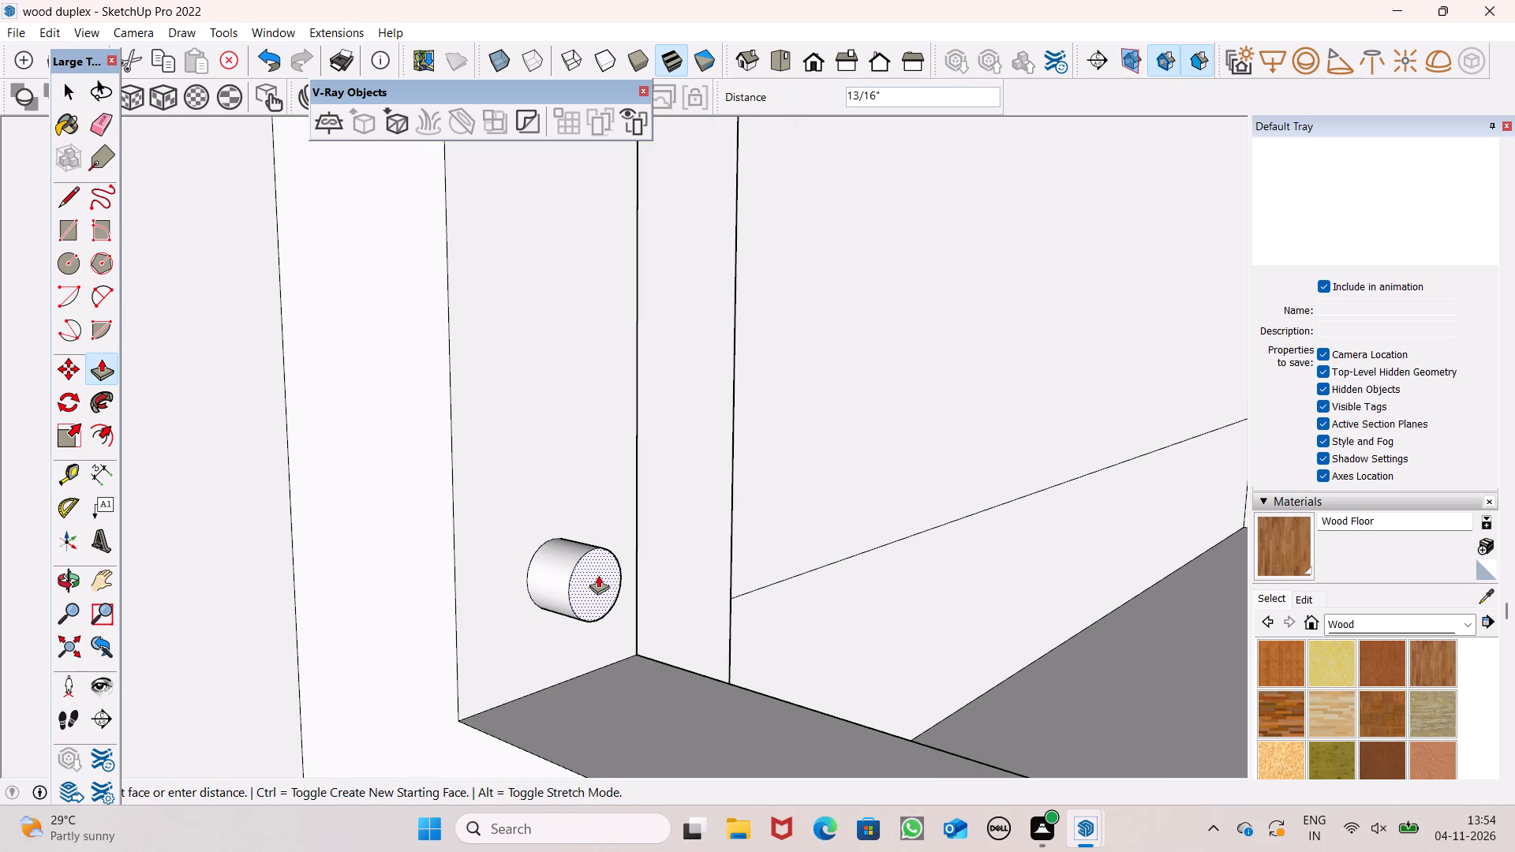
scroll(598, 574, "down", 15)
scroll(612, 577, "down", 11)
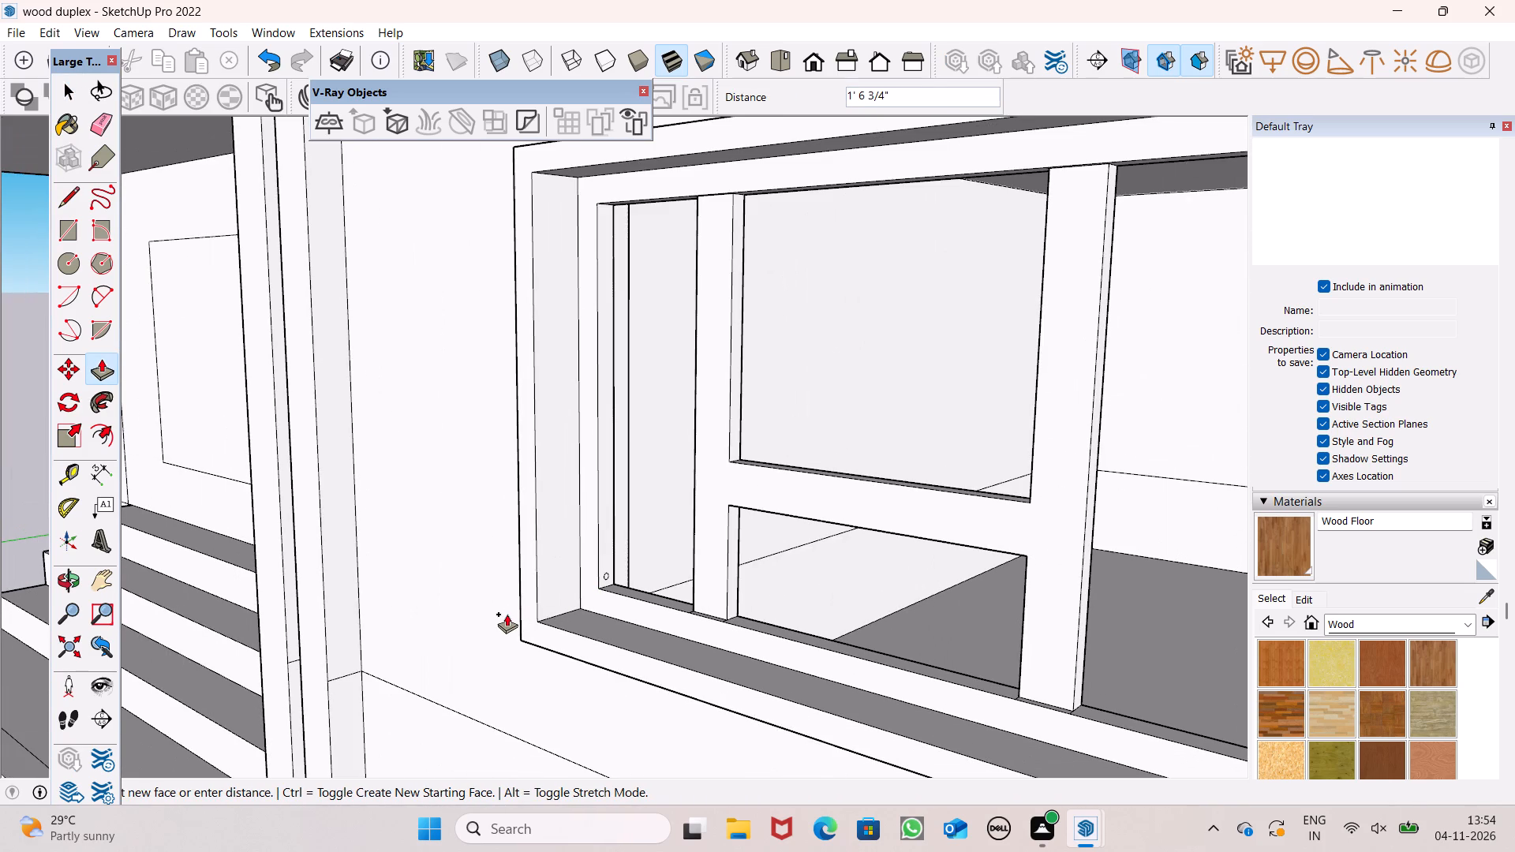
key("o")
left_click_drag(506, 615, 1019, 611)
left_click_drag(970, 584, 899, 598, "shift")
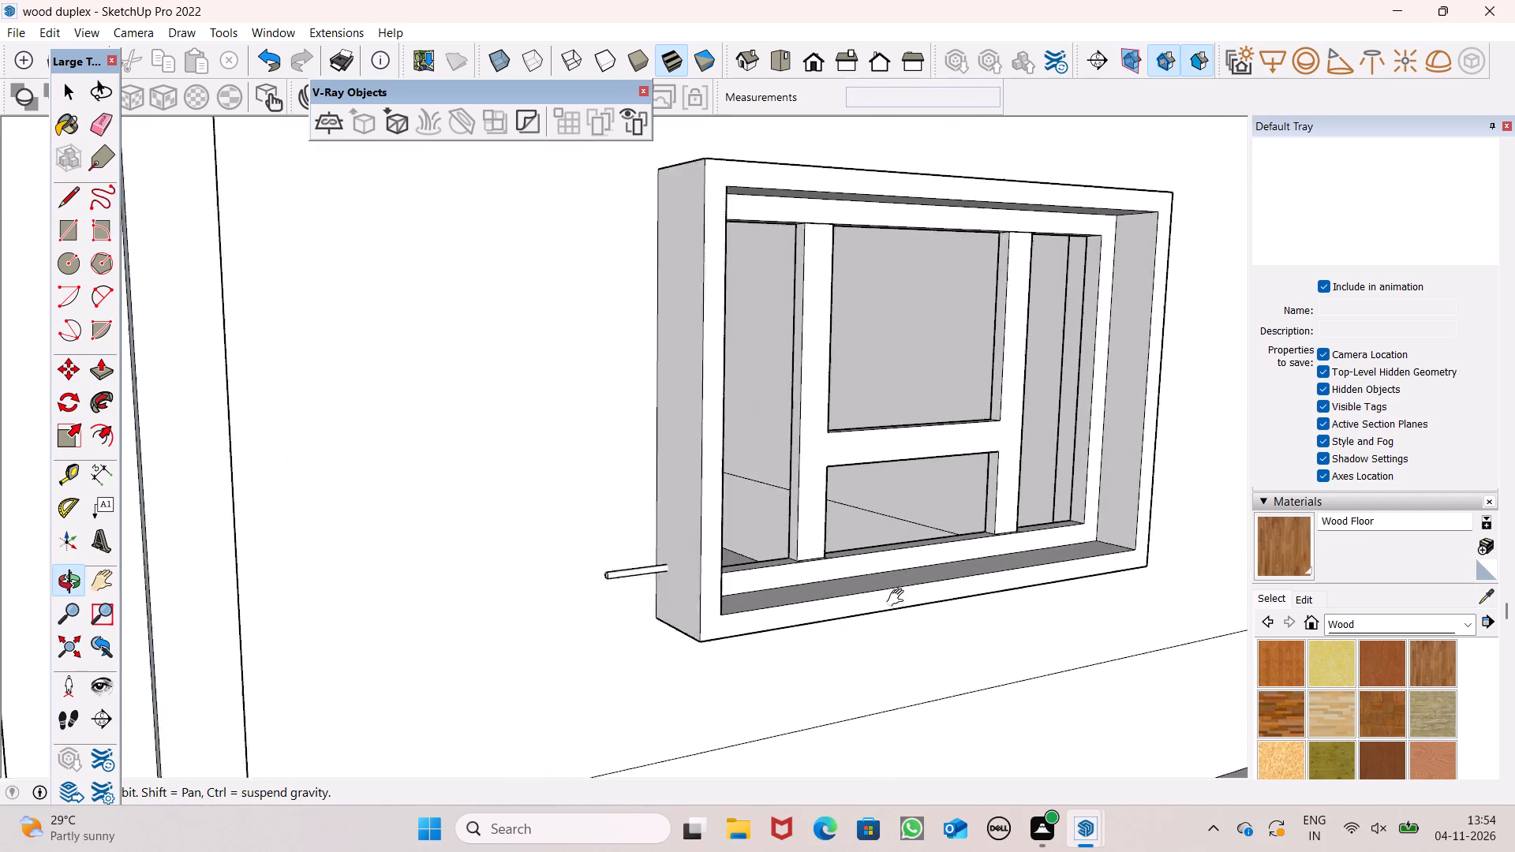
left_click_drag(899, 598, 831, 627, "shift")
scroll(877, 613, "up", 3)
left_click_drag(873, 611, 836, 626, "shift")
key("p")
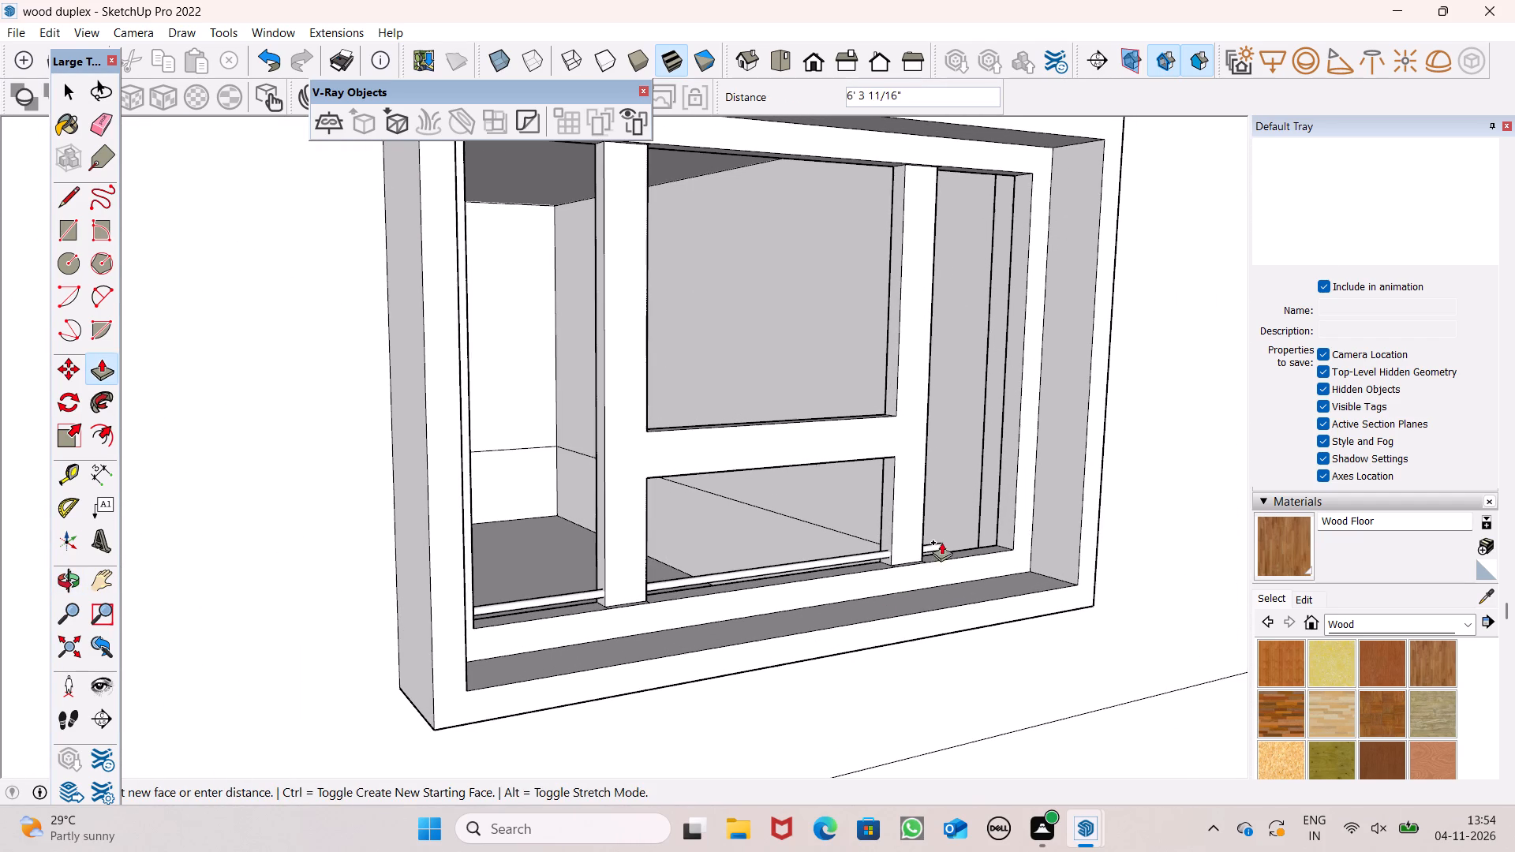
scroll(941, 541, "up", 7)
scroll(941, 541, "down", 3)
scroll(1056, 531, "up", 3)
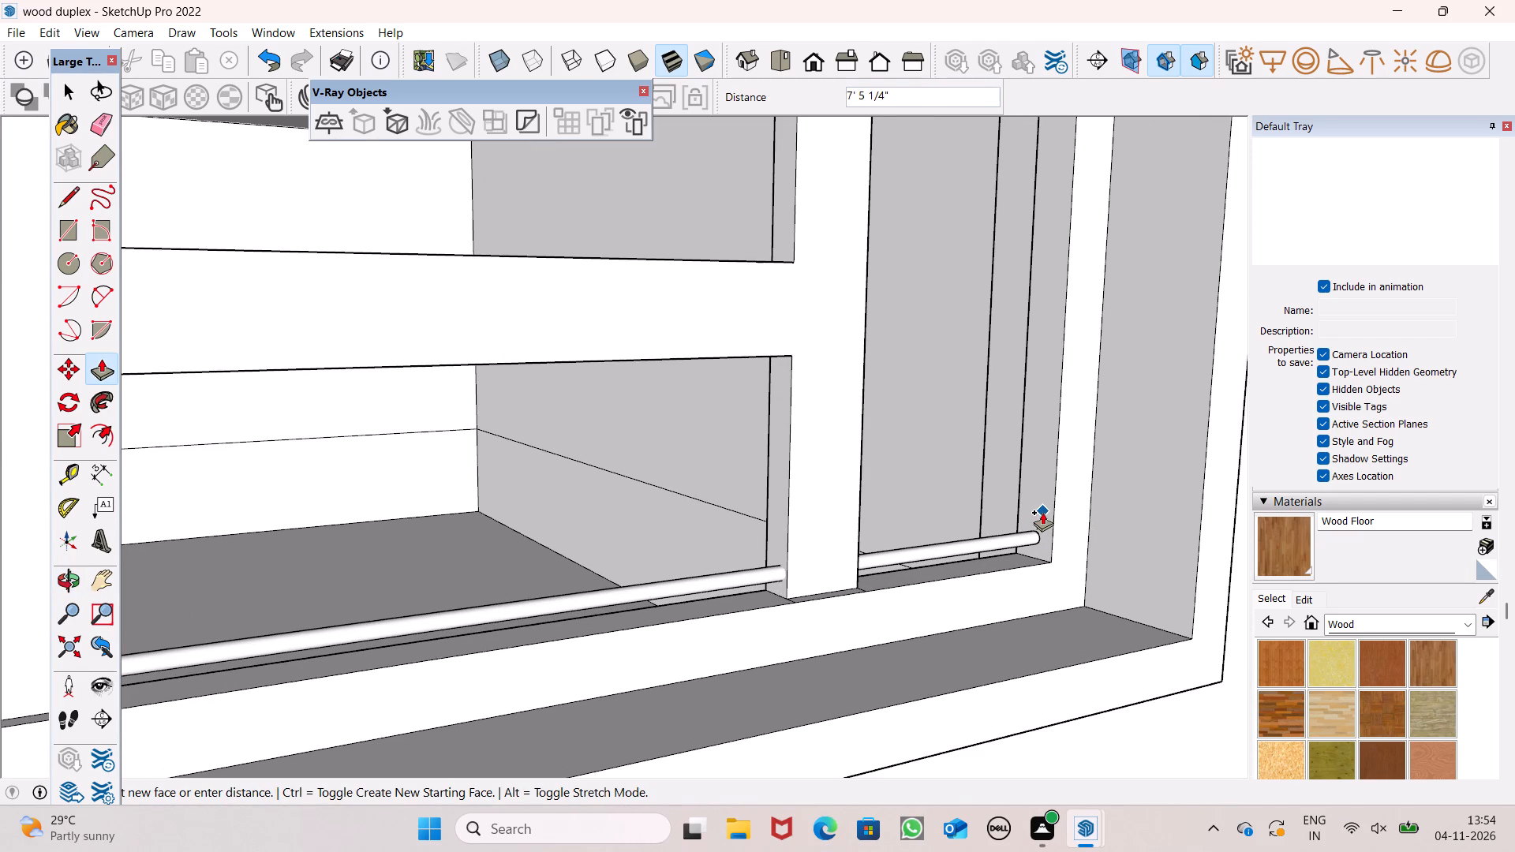
left_click(1042, 512)
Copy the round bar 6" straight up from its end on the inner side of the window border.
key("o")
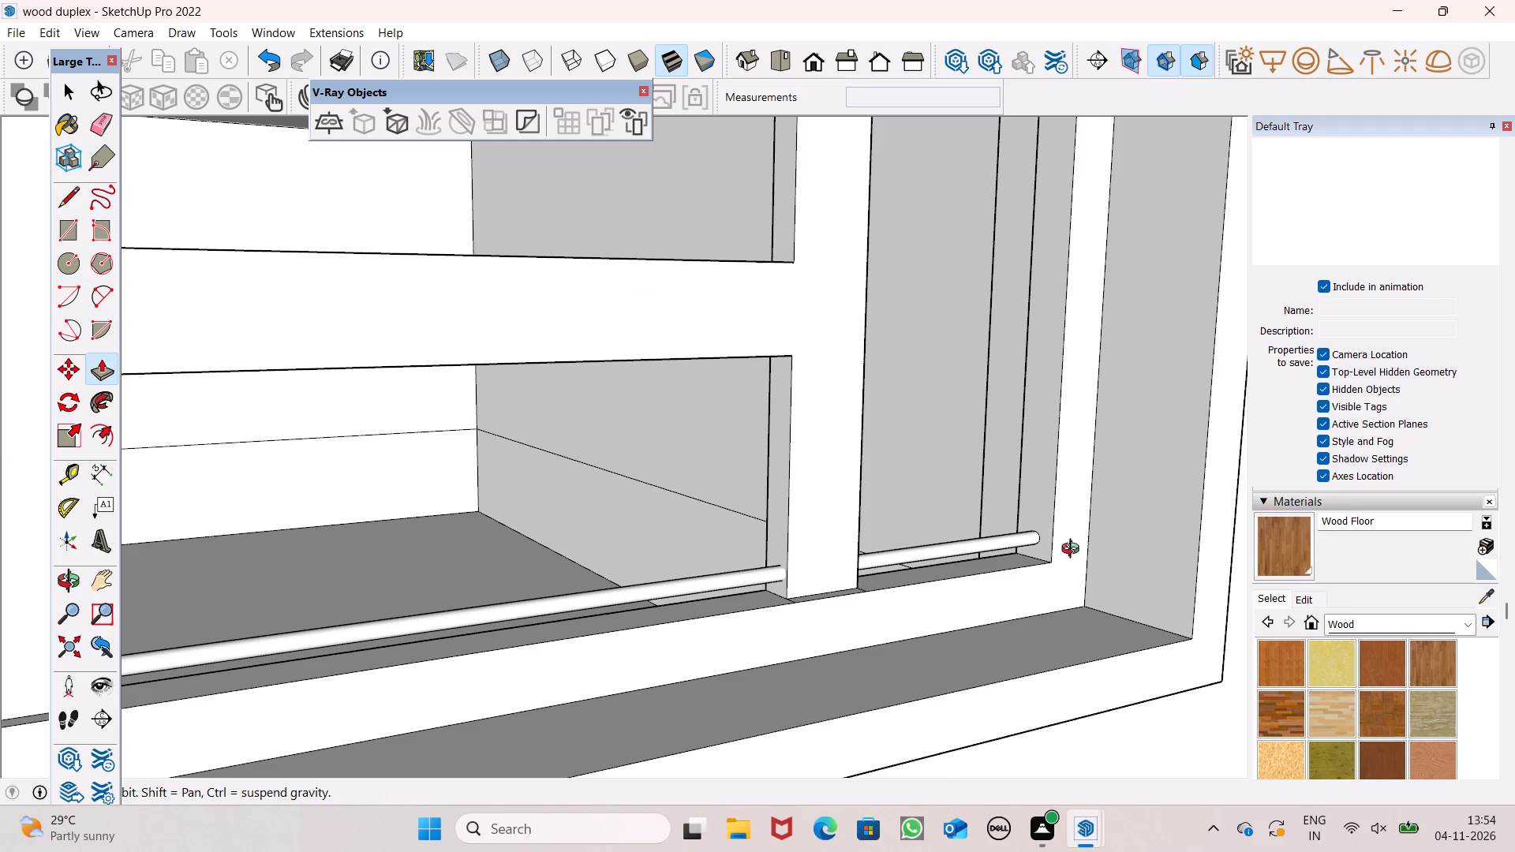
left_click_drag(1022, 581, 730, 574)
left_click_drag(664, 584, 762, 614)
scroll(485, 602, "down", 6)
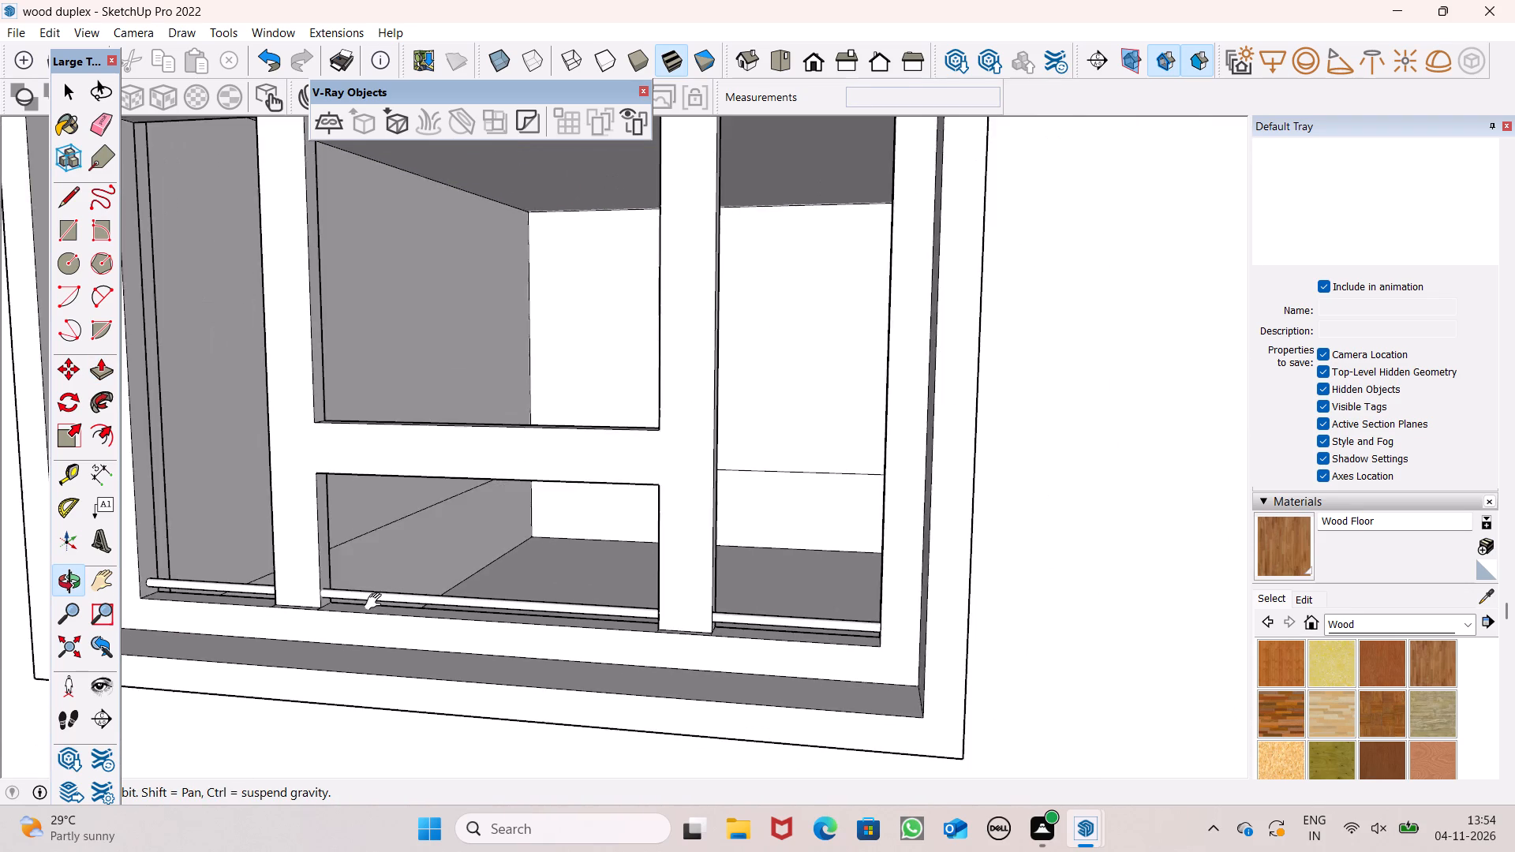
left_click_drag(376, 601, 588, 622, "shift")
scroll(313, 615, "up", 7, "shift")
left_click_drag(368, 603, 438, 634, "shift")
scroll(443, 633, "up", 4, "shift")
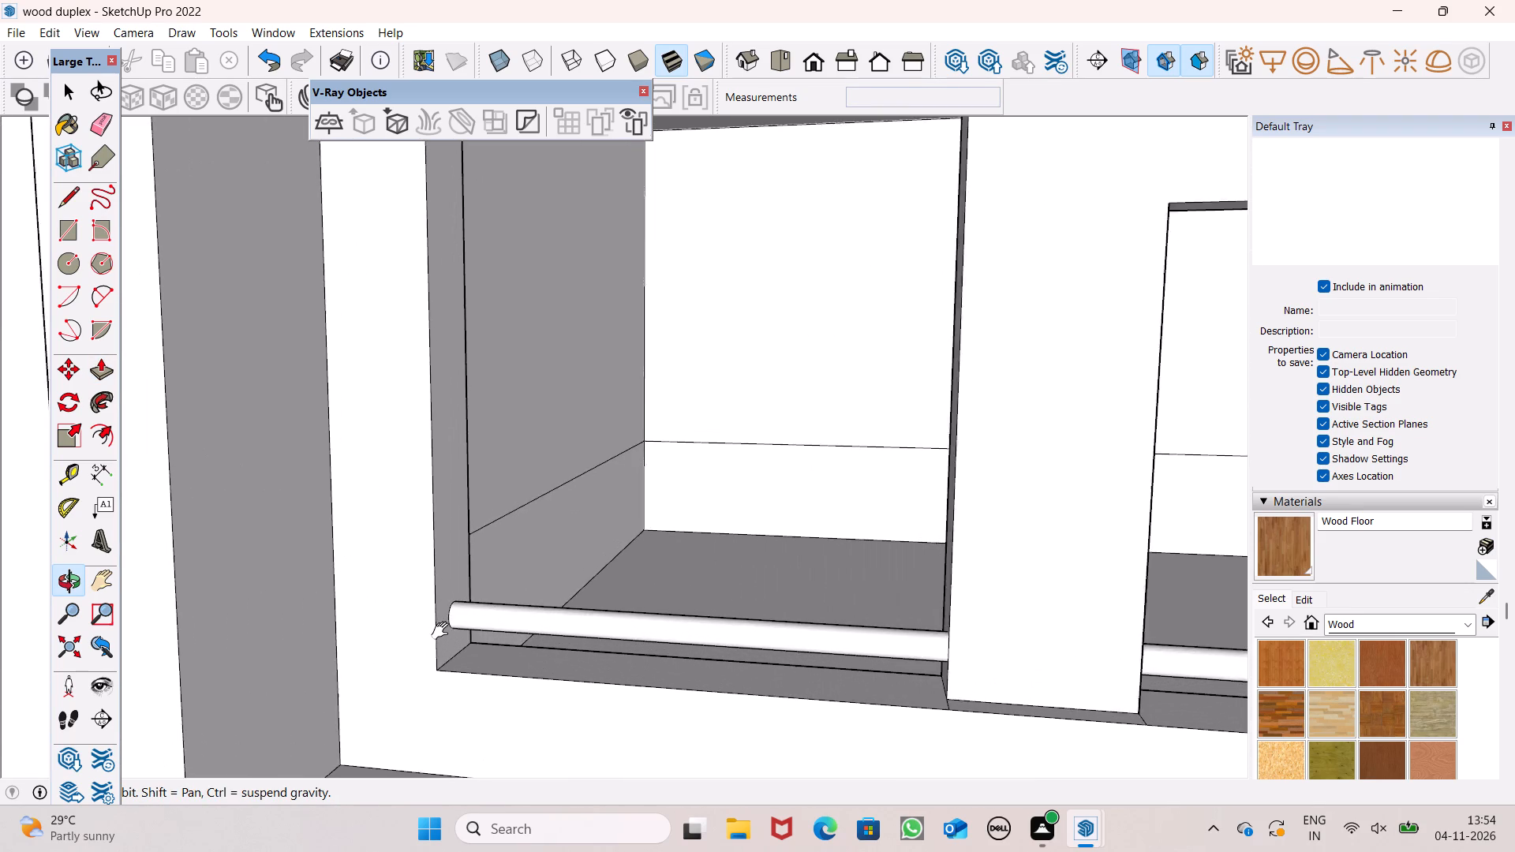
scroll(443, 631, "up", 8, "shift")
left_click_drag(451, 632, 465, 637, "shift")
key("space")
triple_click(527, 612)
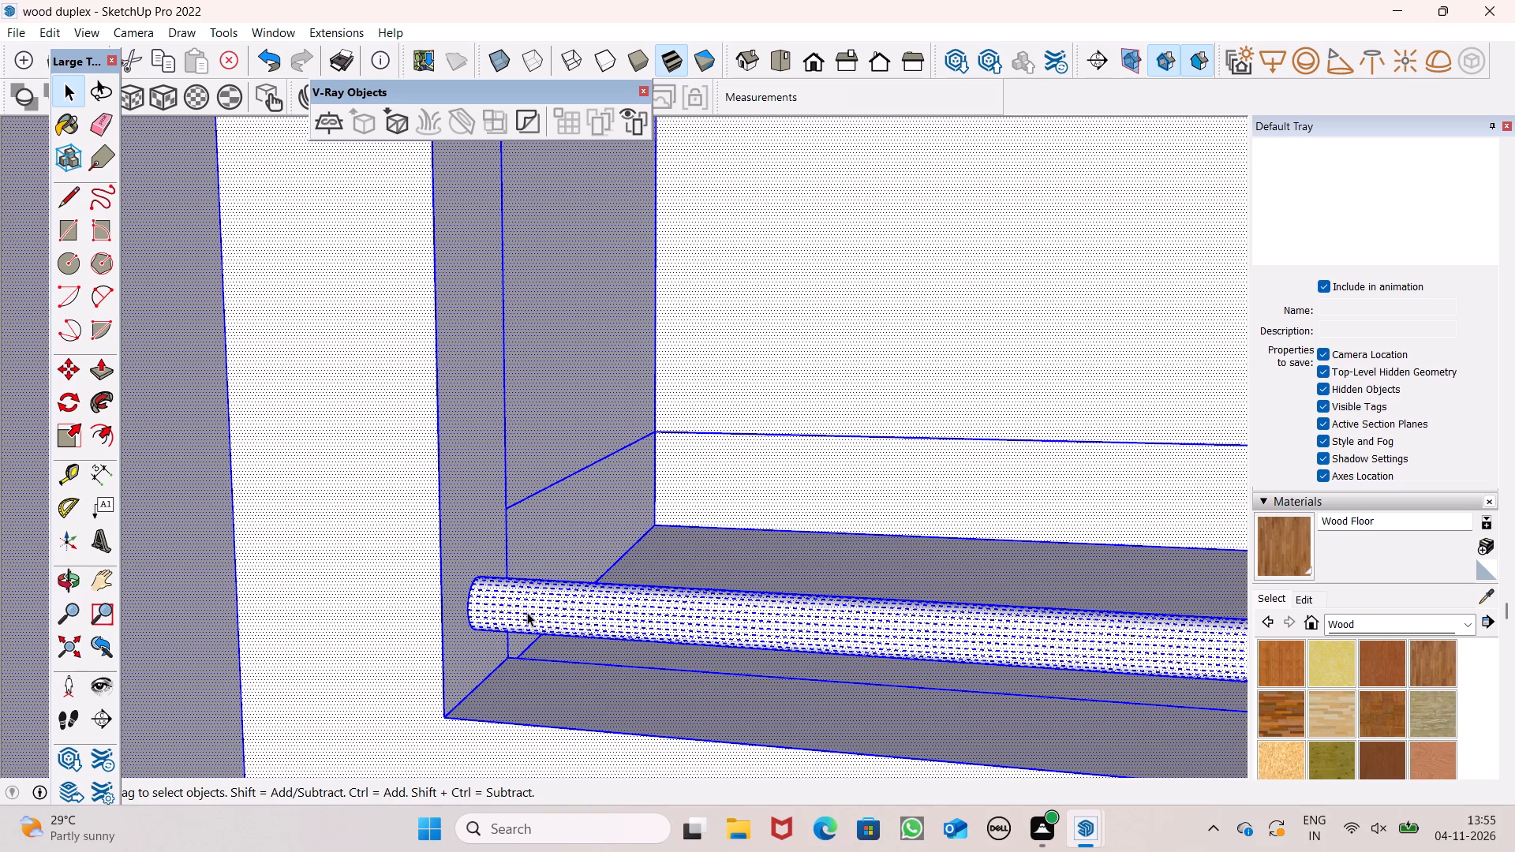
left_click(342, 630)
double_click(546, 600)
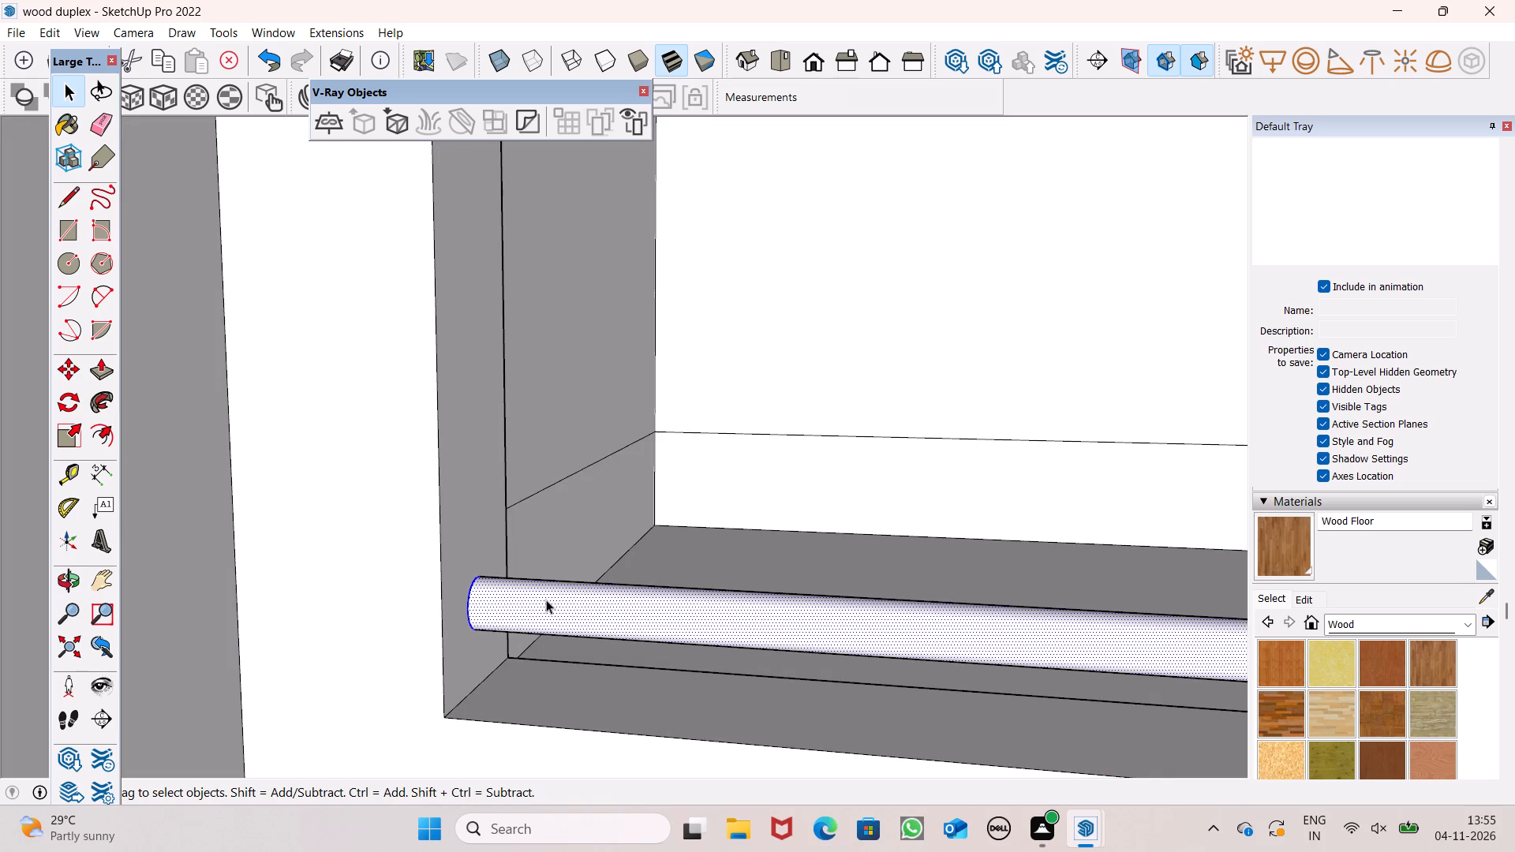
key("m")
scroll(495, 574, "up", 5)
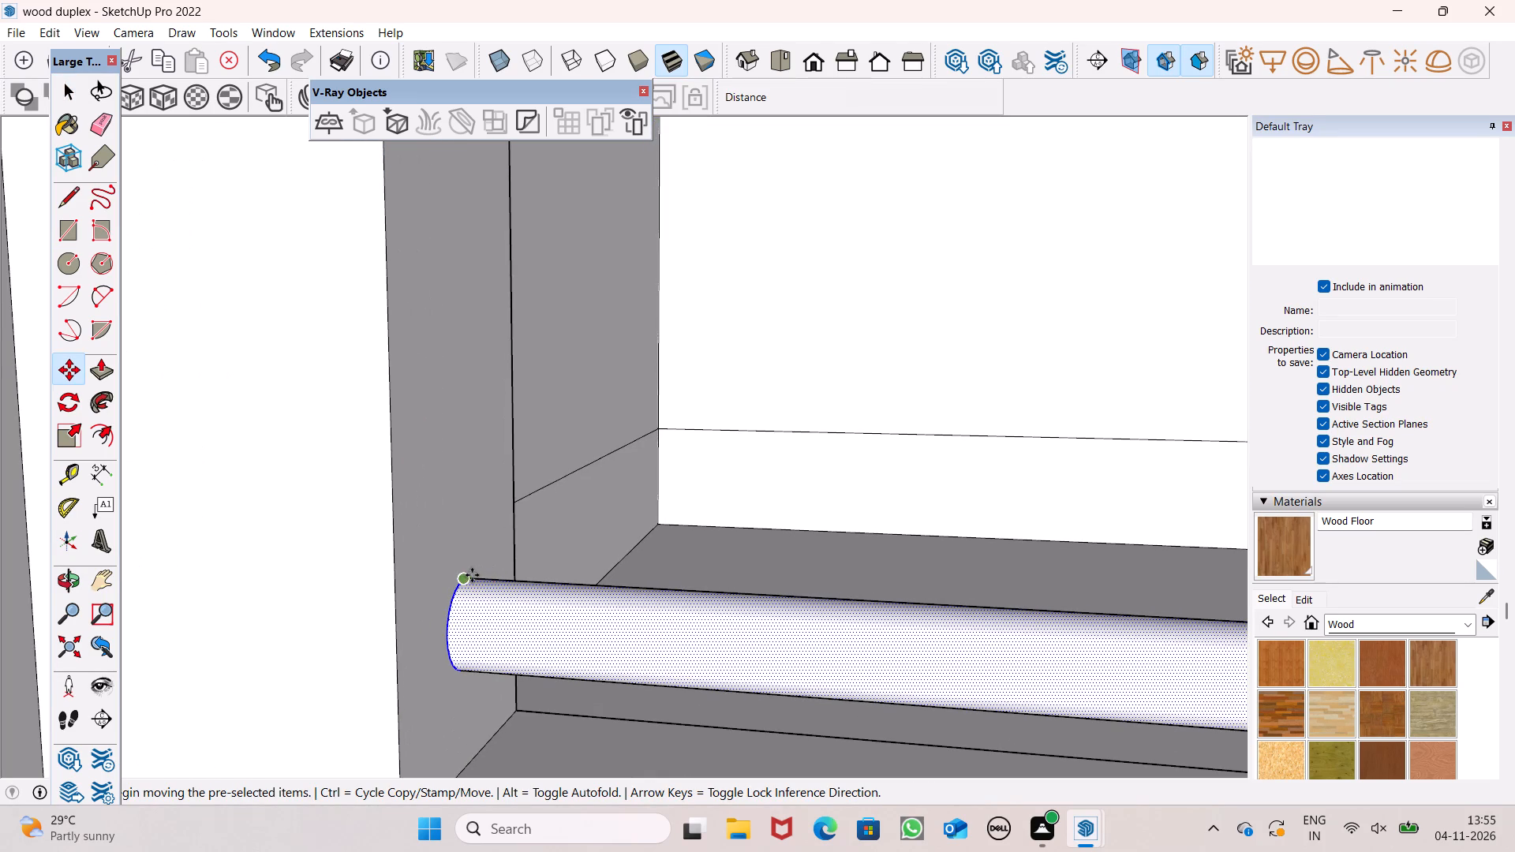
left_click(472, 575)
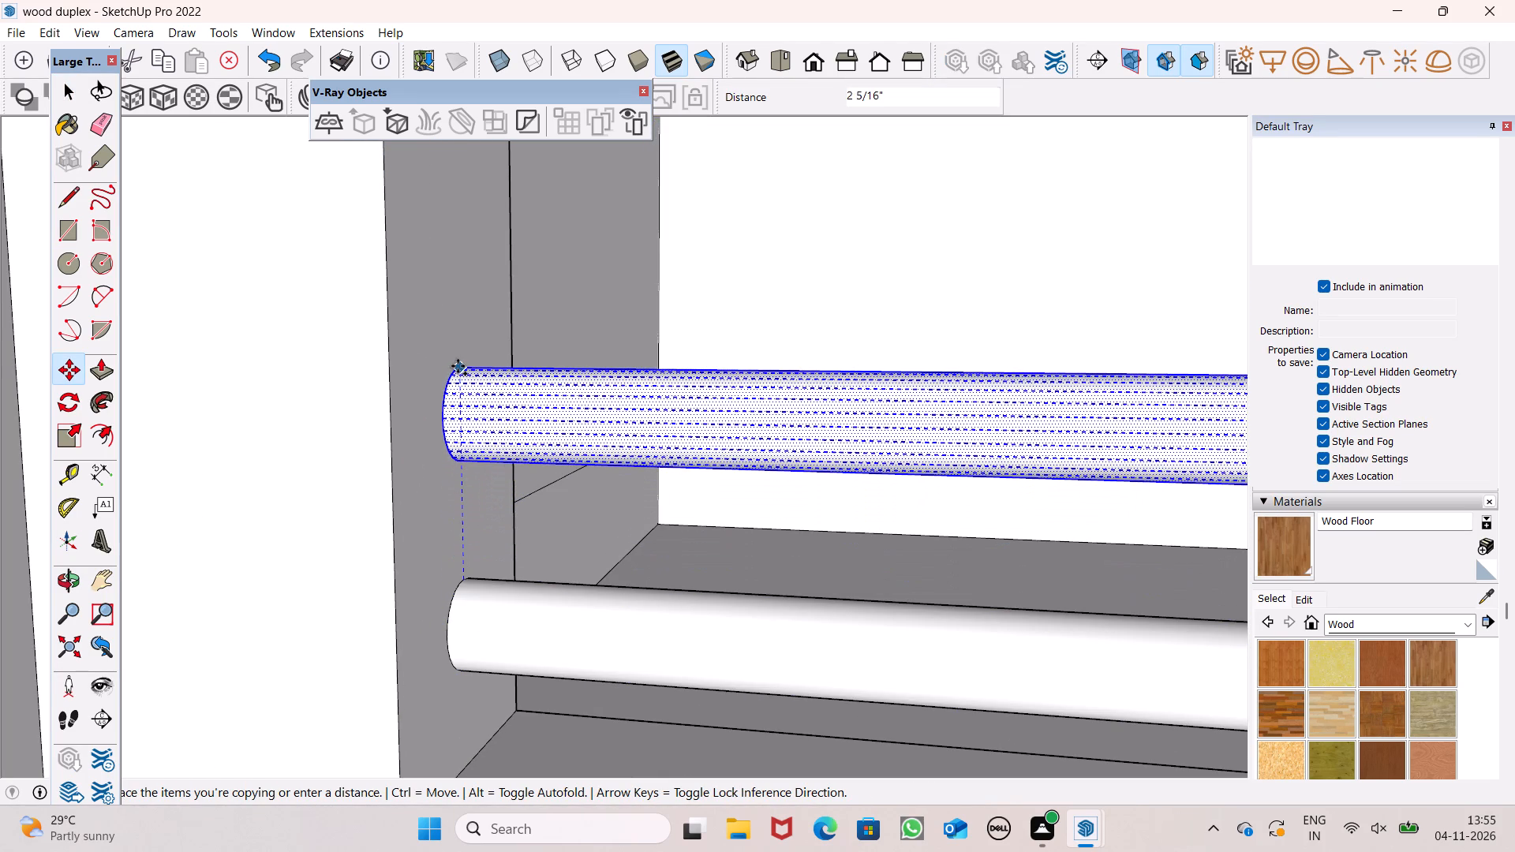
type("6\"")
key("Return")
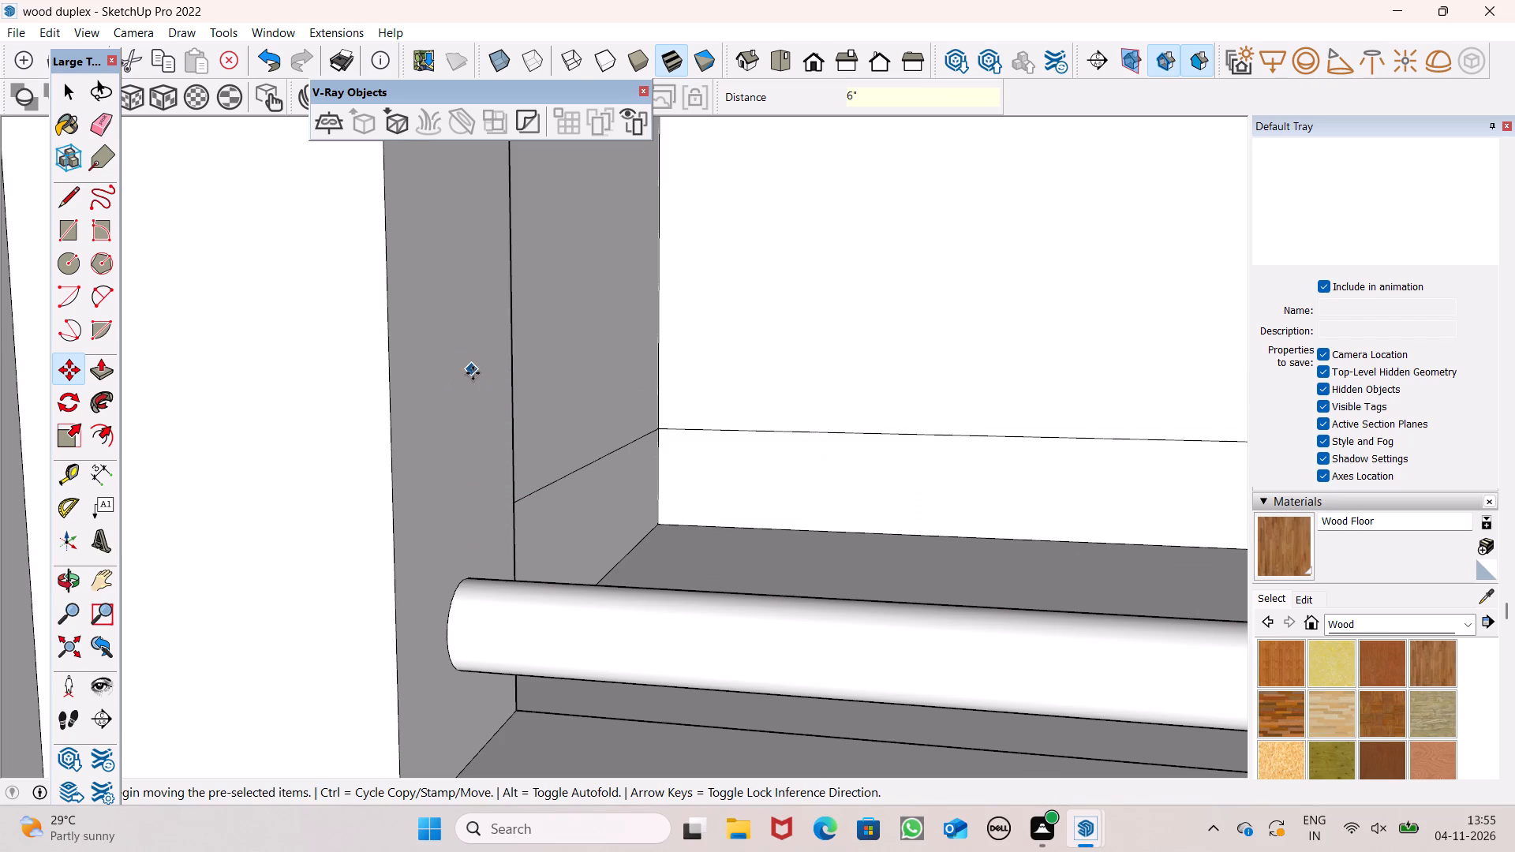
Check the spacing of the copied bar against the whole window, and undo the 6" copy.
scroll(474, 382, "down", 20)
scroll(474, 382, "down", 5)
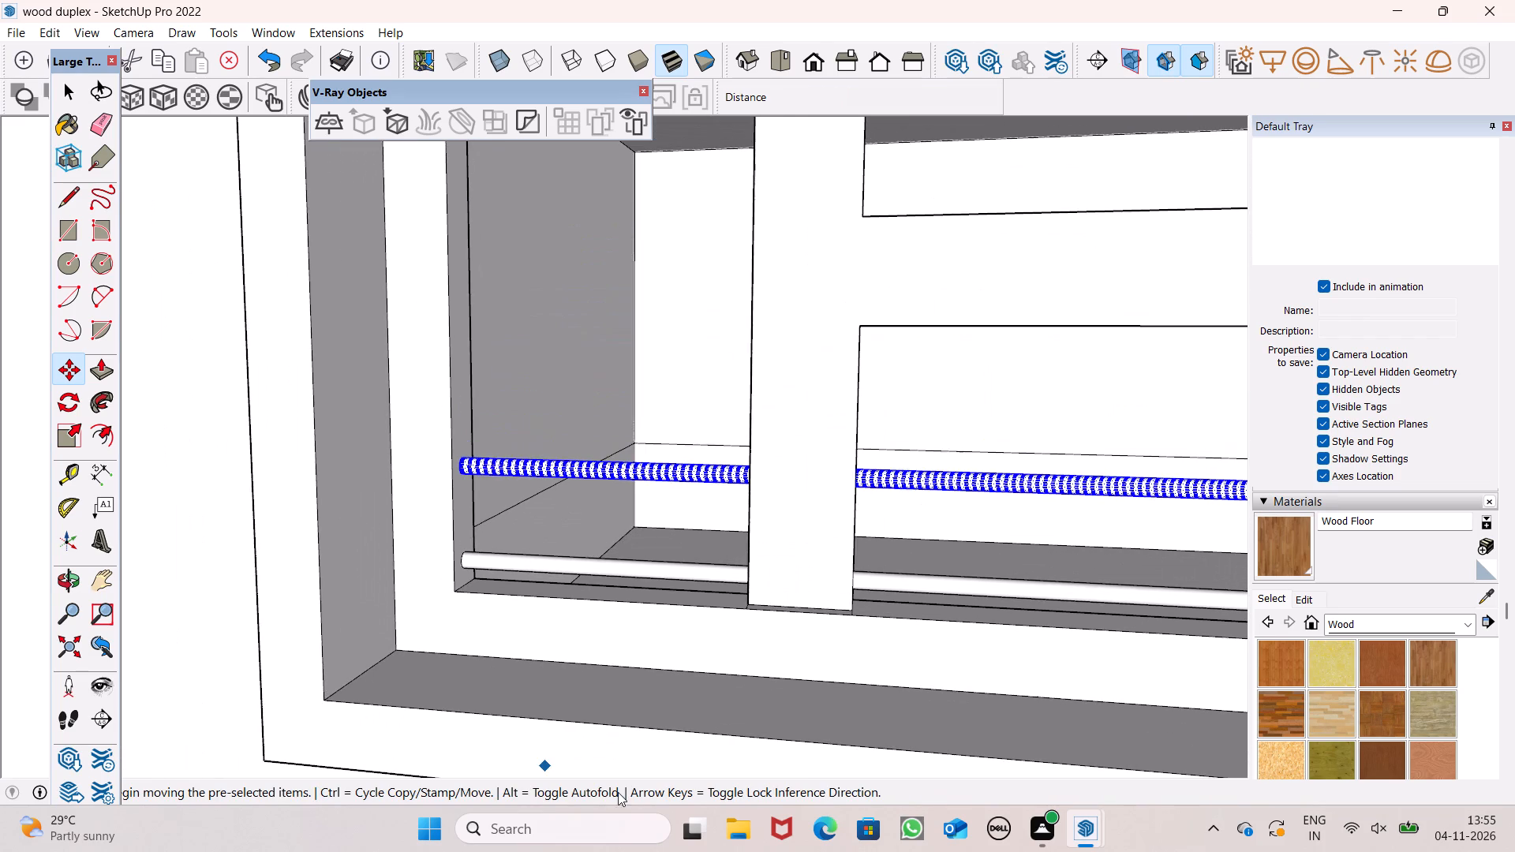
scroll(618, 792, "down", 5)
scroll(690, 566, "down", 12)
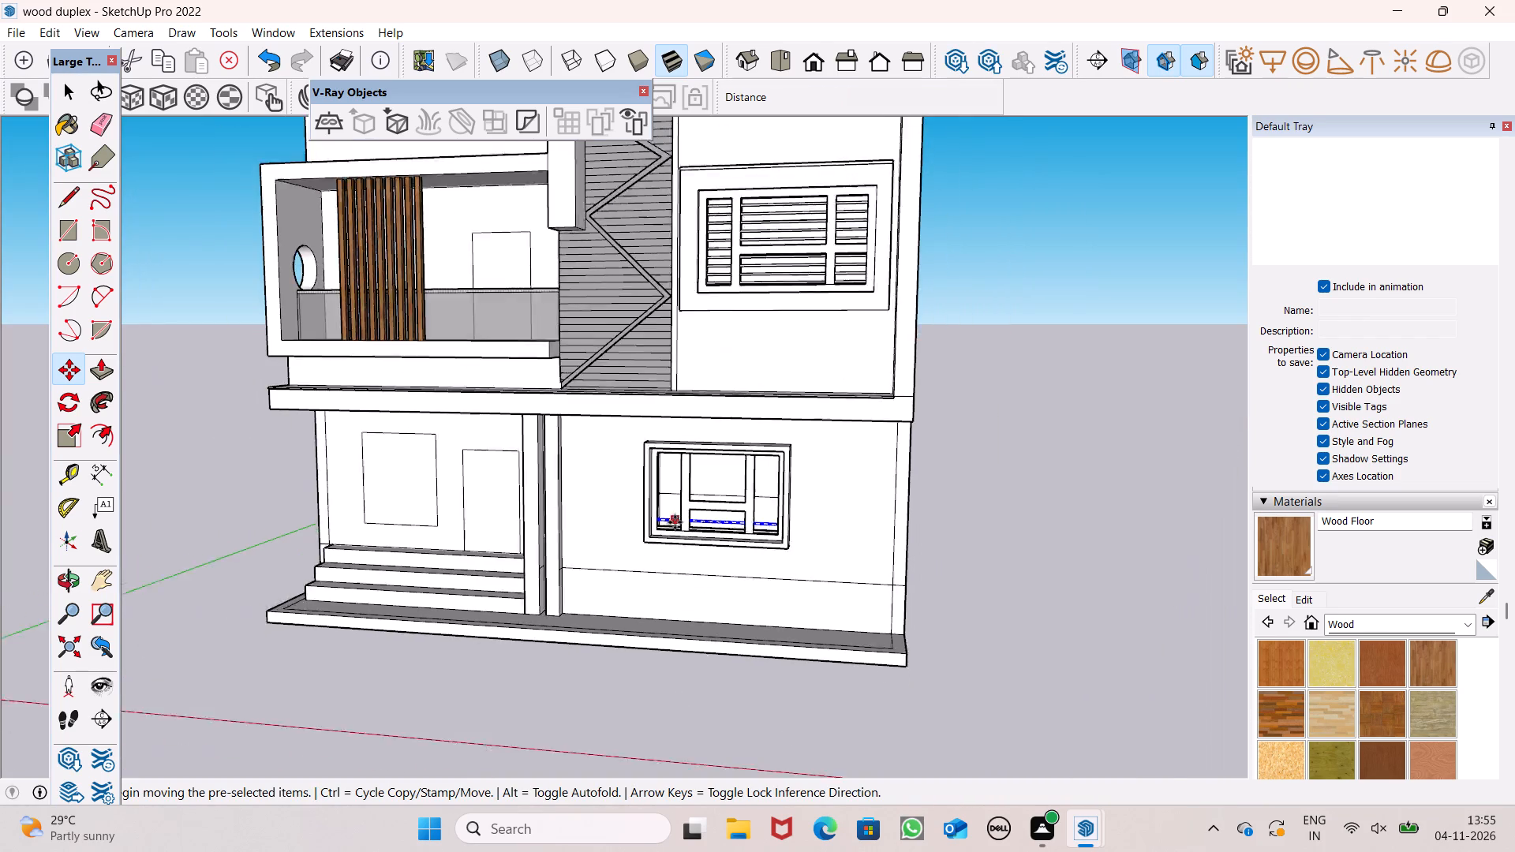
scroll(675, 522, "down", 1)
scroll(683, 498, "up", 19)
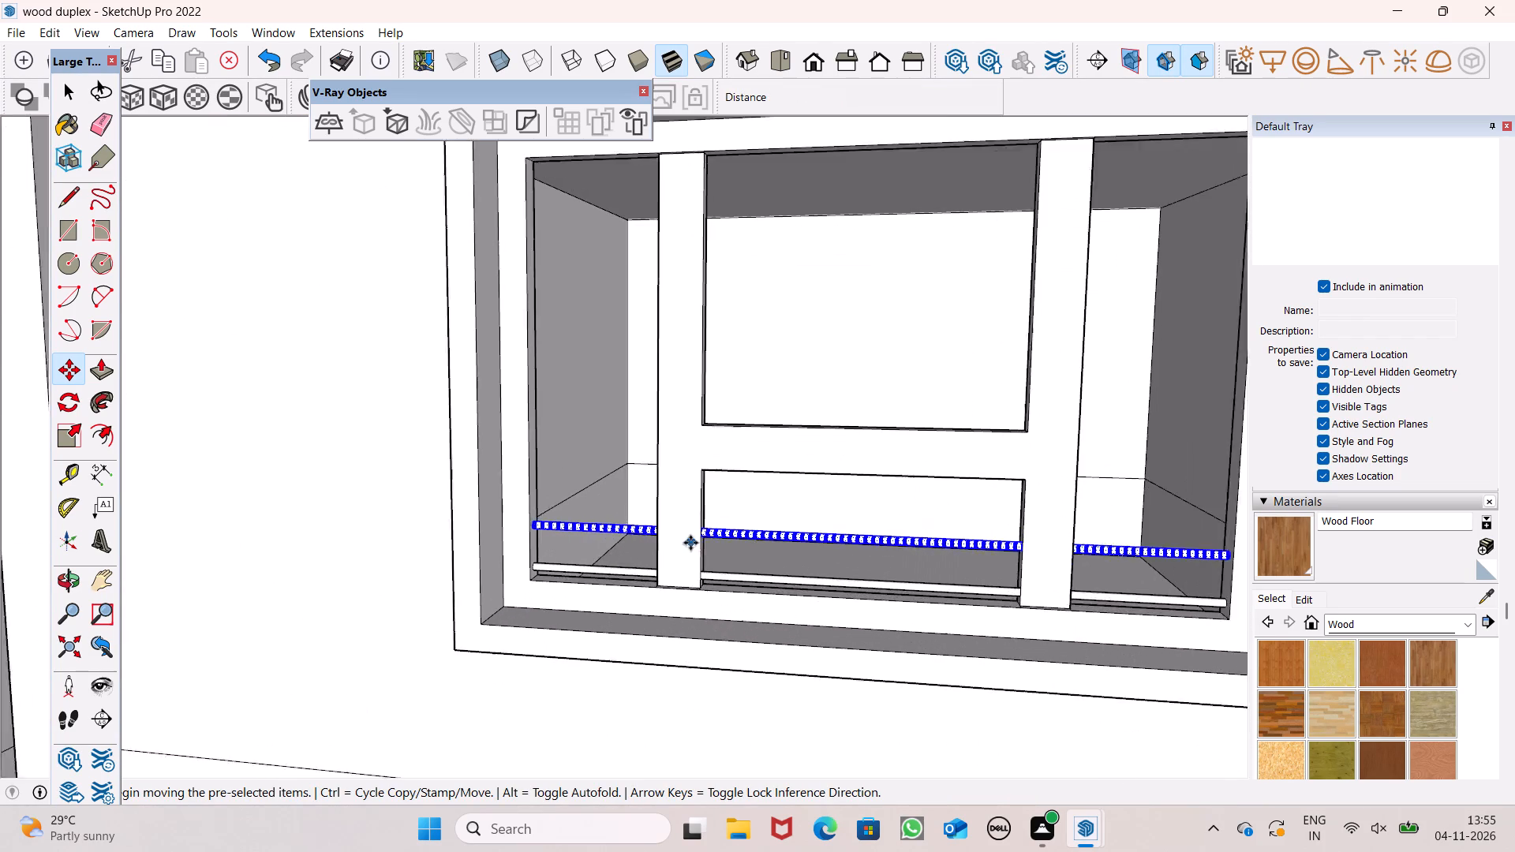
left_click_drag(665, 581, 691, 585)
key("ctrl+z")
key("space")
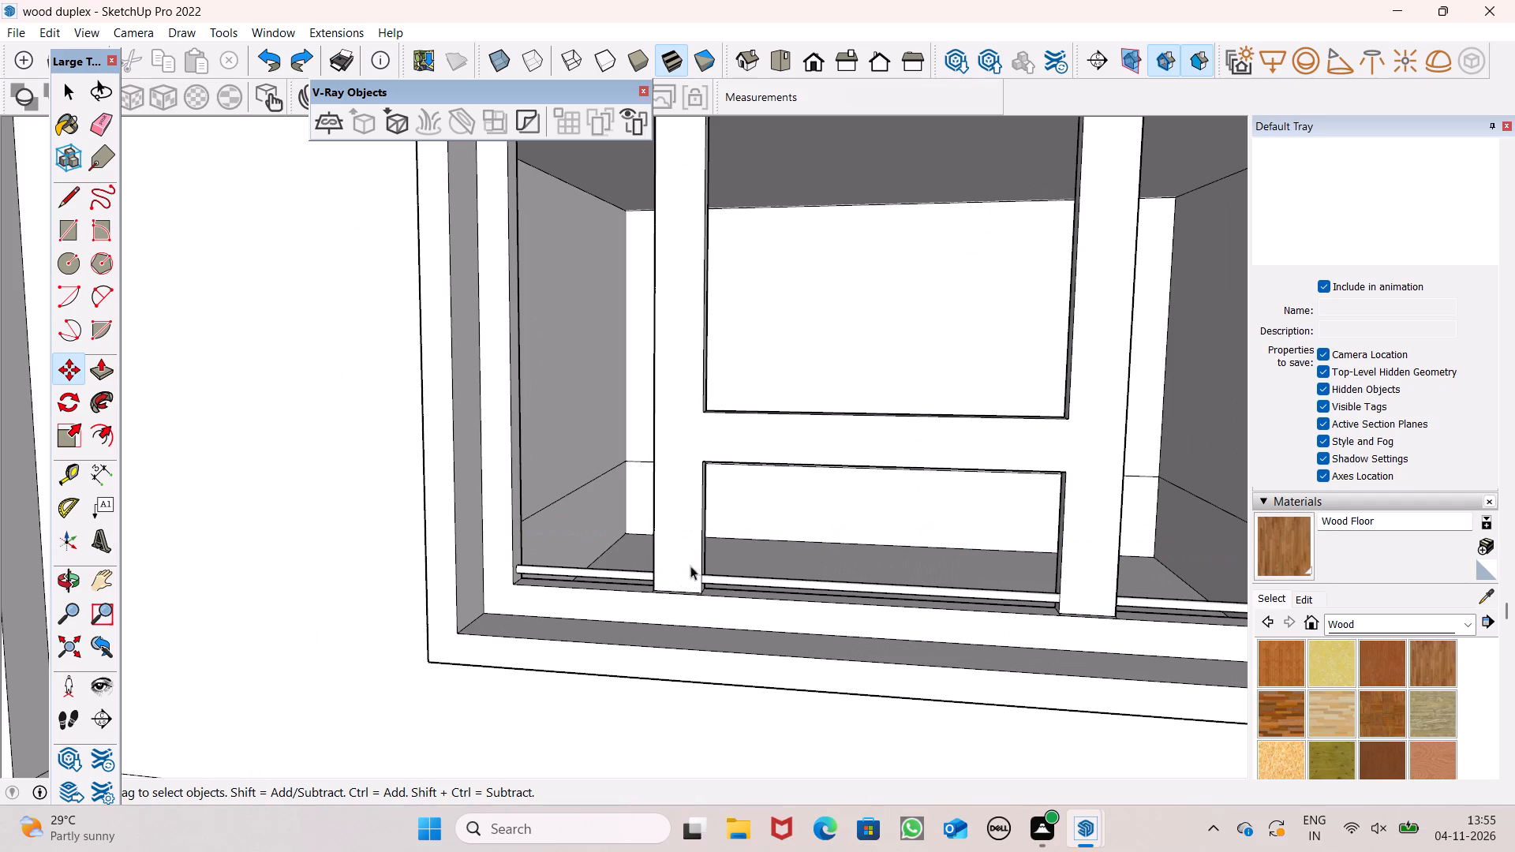
Copy the bottom round bar straight up by 4" and repeat it as eight evenly spaced copies.
scroll(676, 500, "up", 2)
scroll(526, 565, "up", 6)
scroll(529, 574, "down", 6)
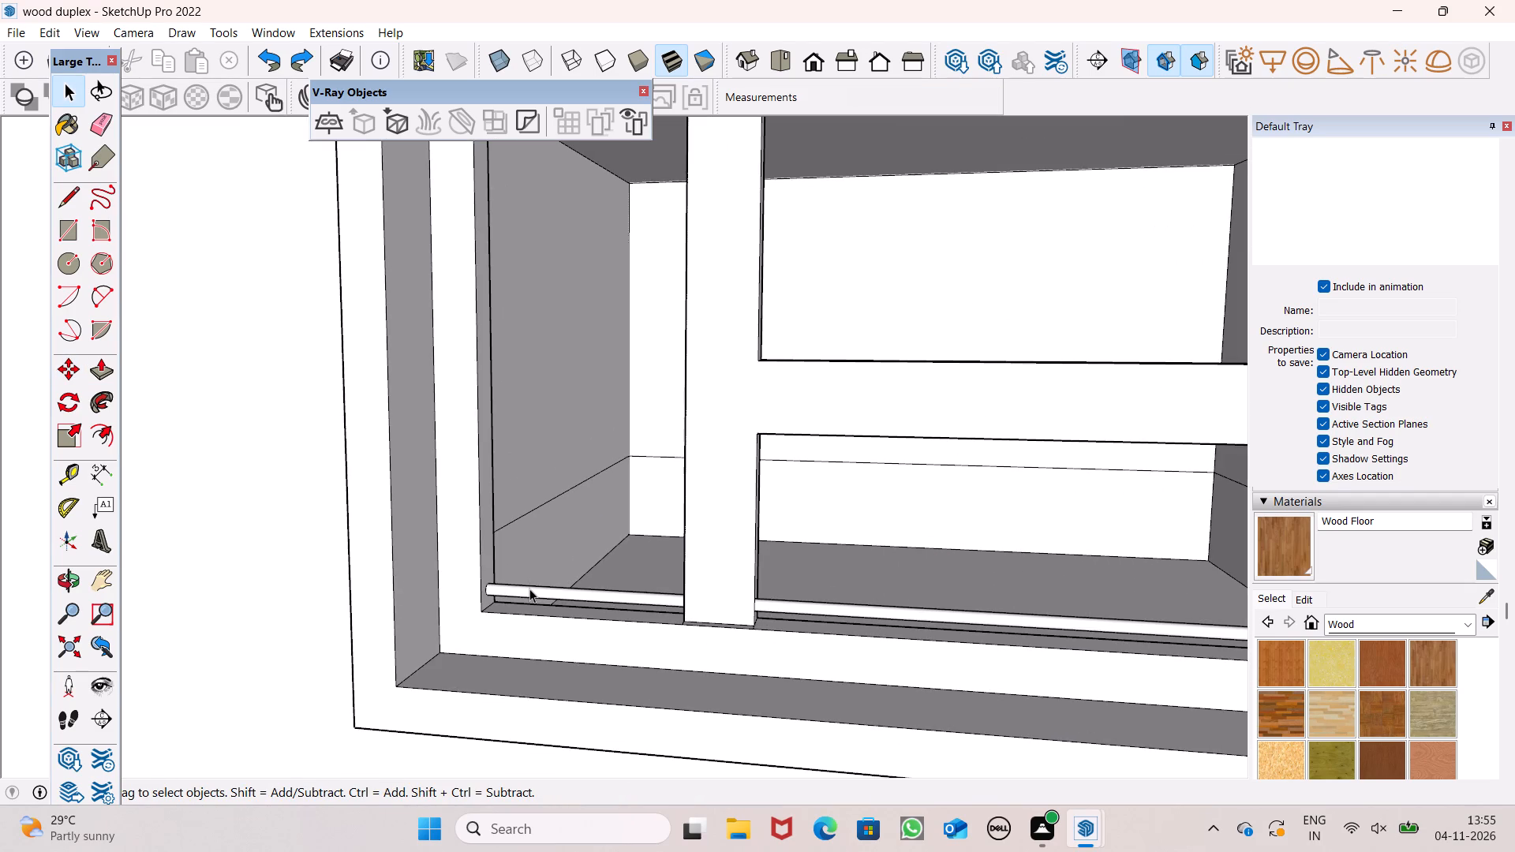
double_click(529, 589)
key("m")
scroll(460, 563, "up", 2)
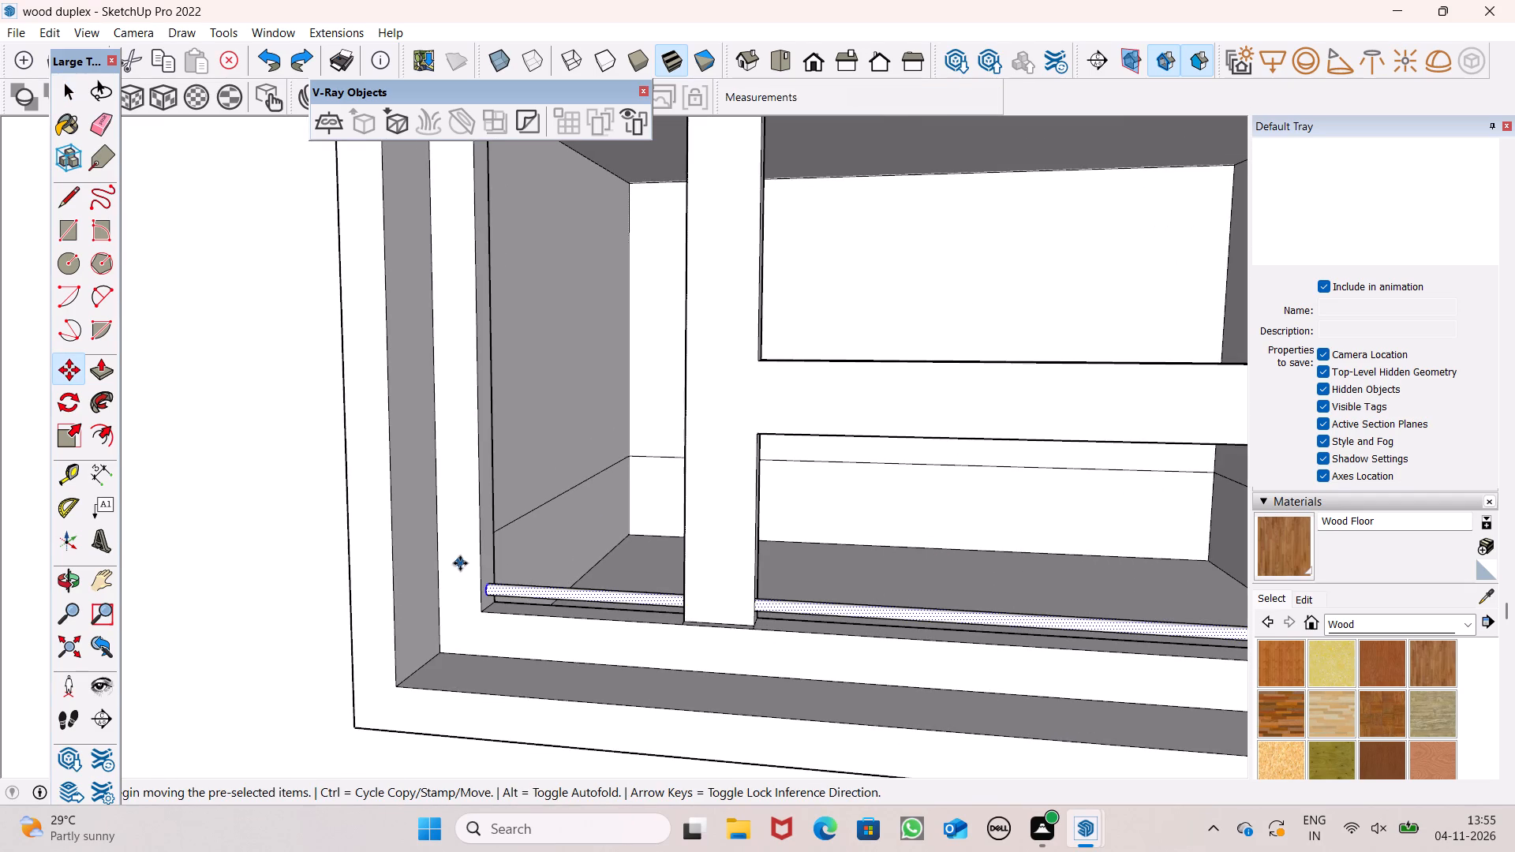
scroll(460, 563, "up", 2)
scroll(544, 594, "up", 11)
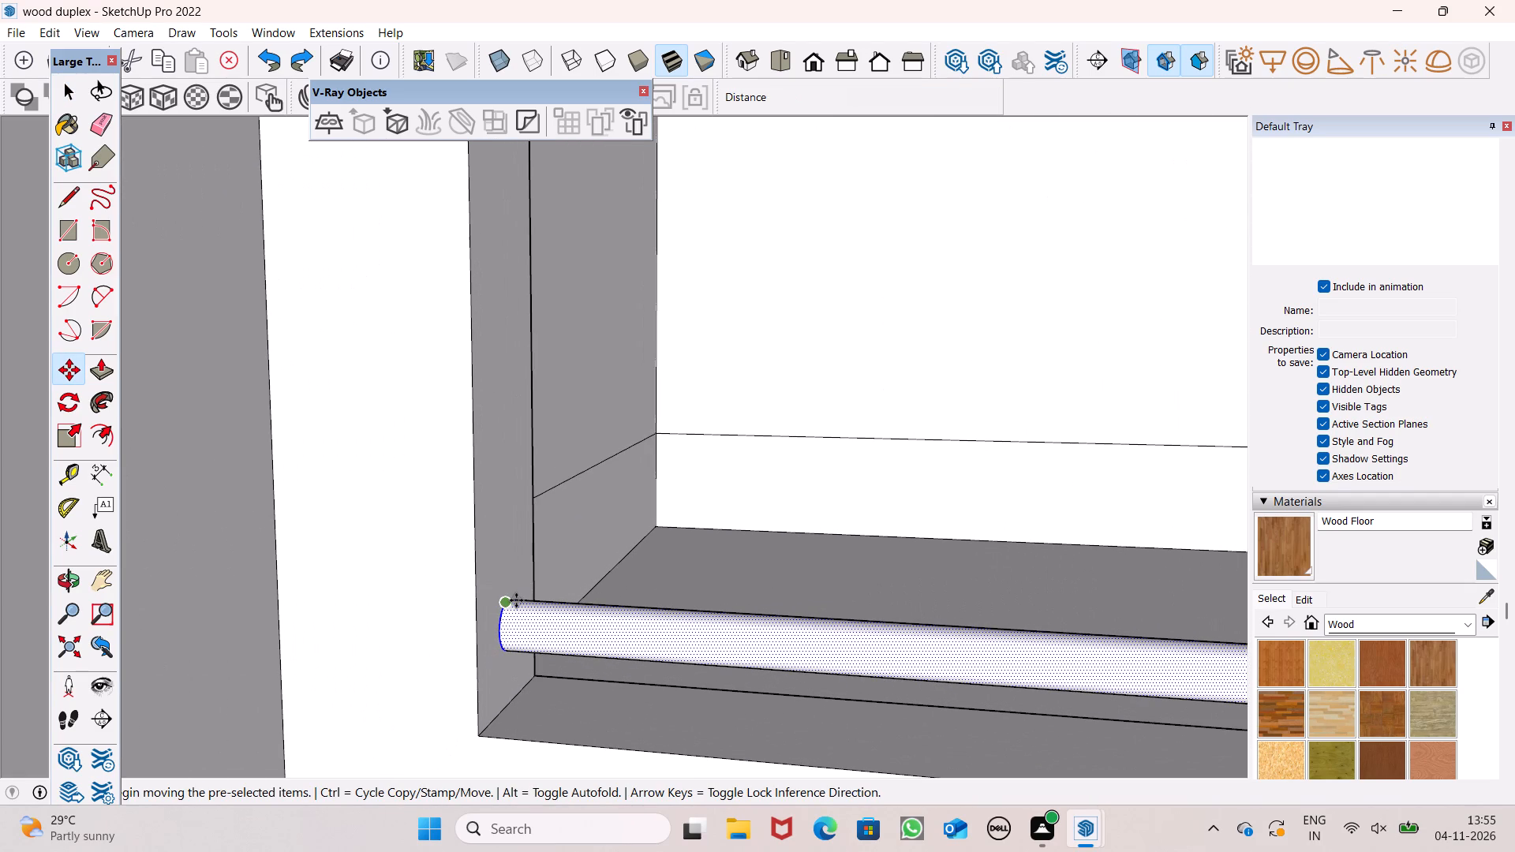
left_click(516, 599)
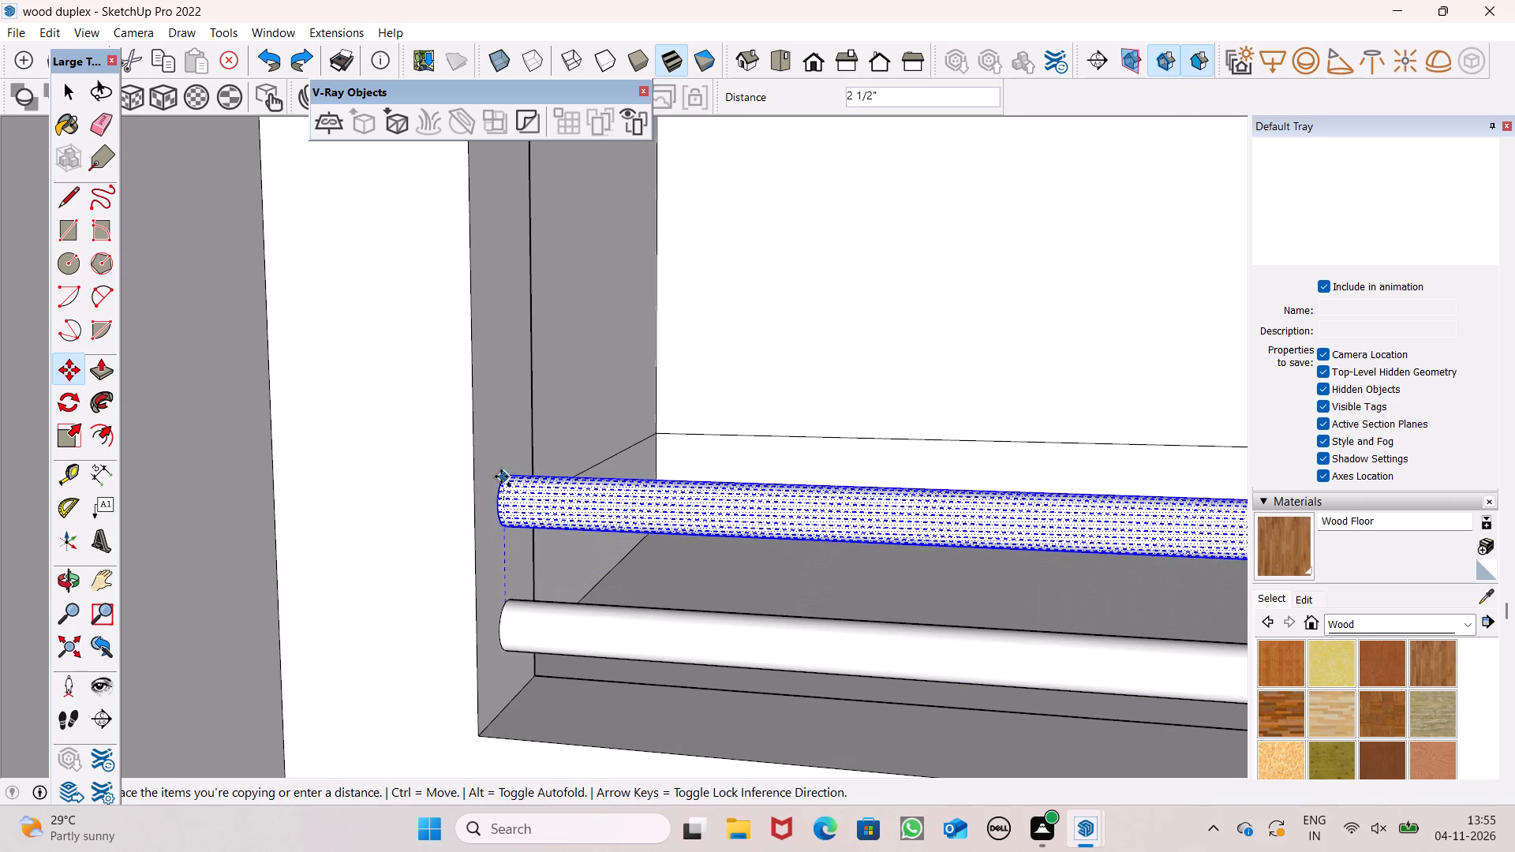
type("4\"")
key("Return")
scroll(492, 473, "down", 20)
scroll(492, 473, "down", 3)
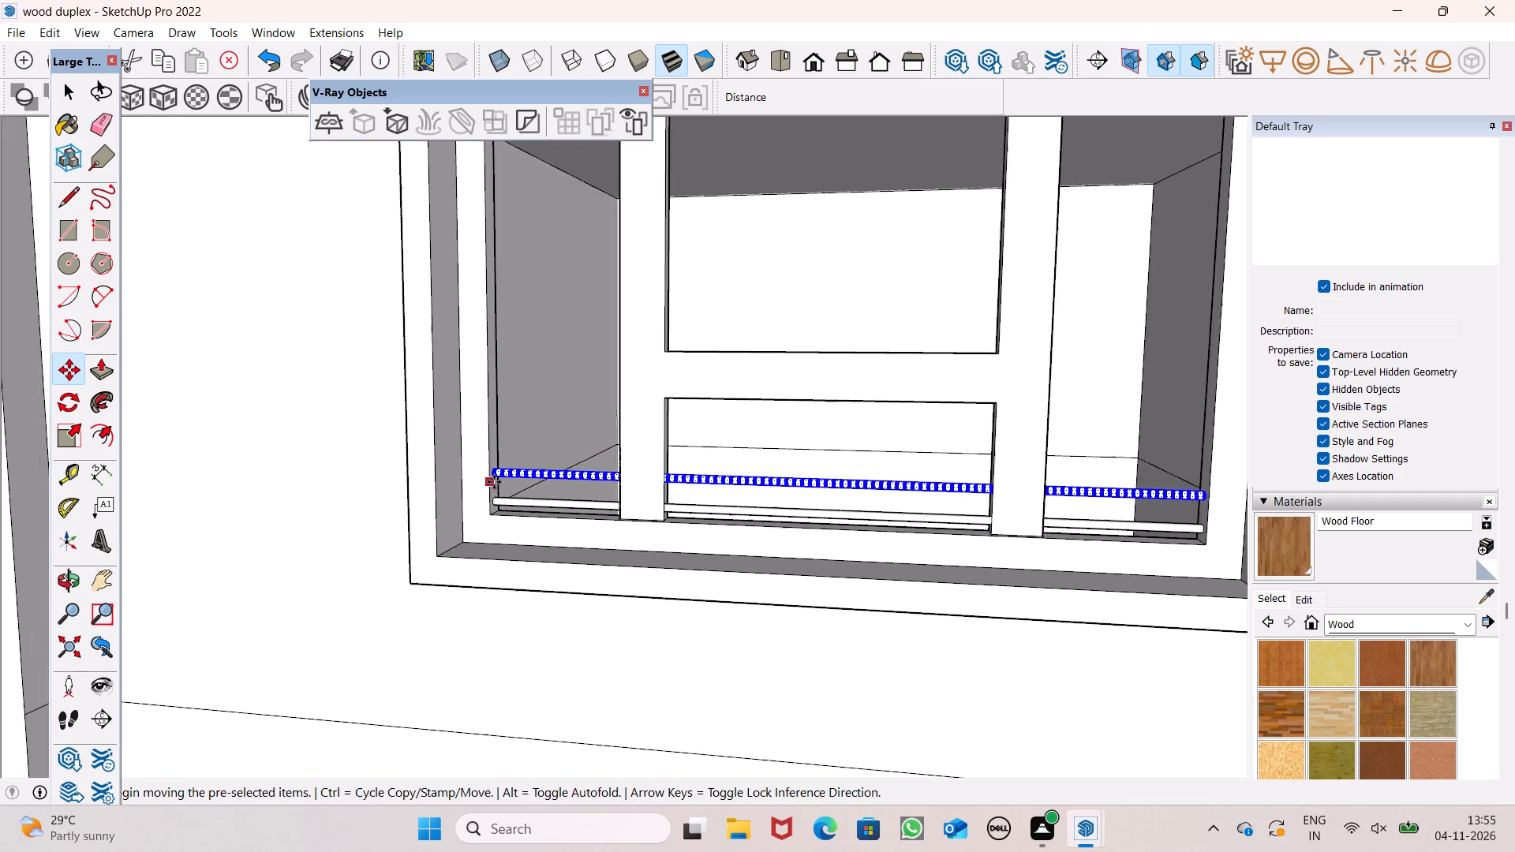
scroll(494, 482, "down", 5)
scroll(477, 327, "up", 6)
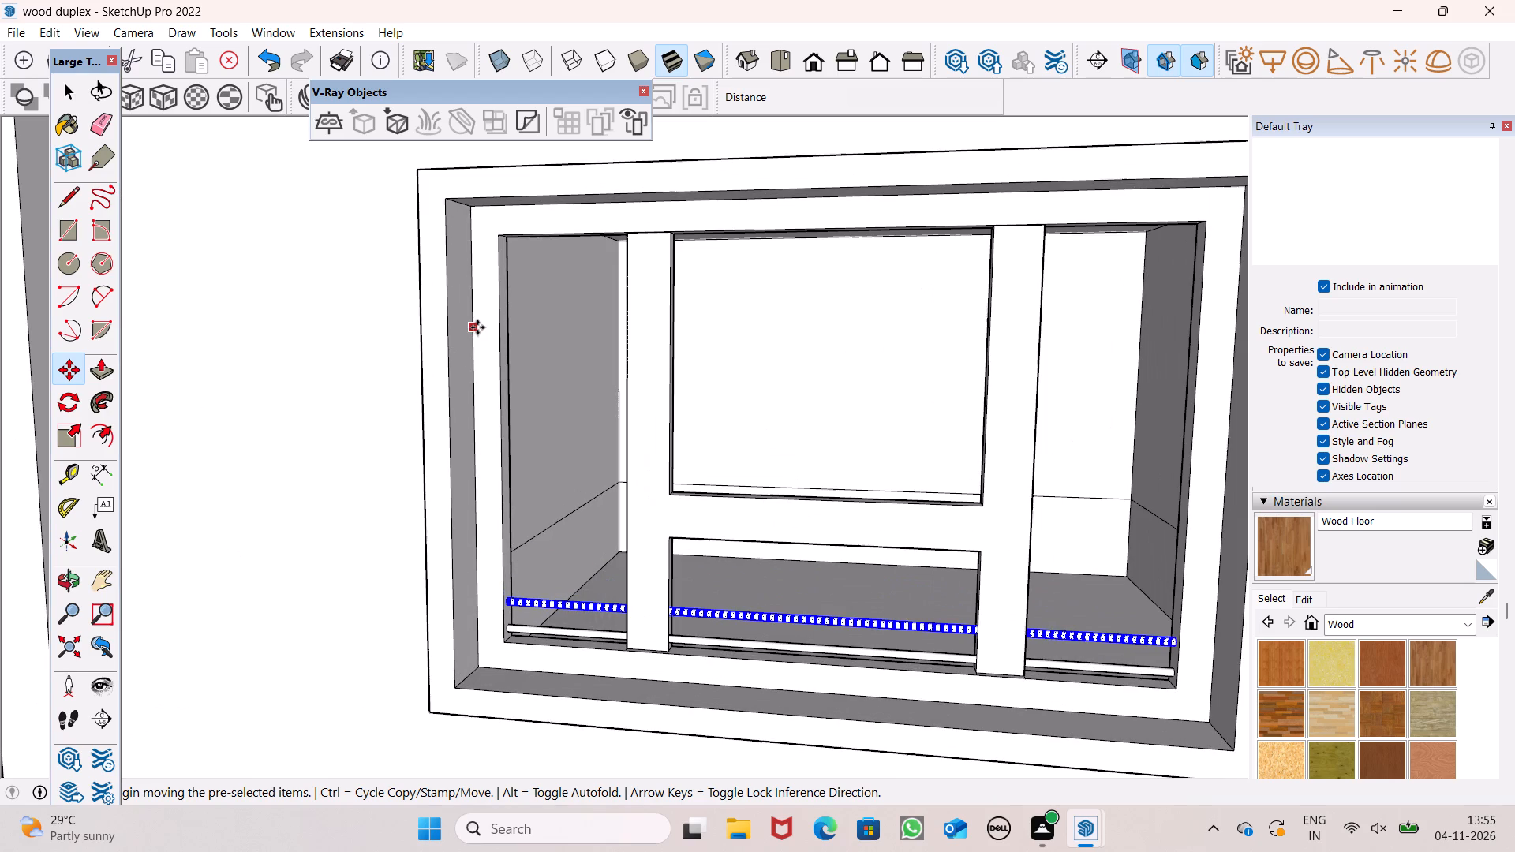
type("*8")
key("Return")
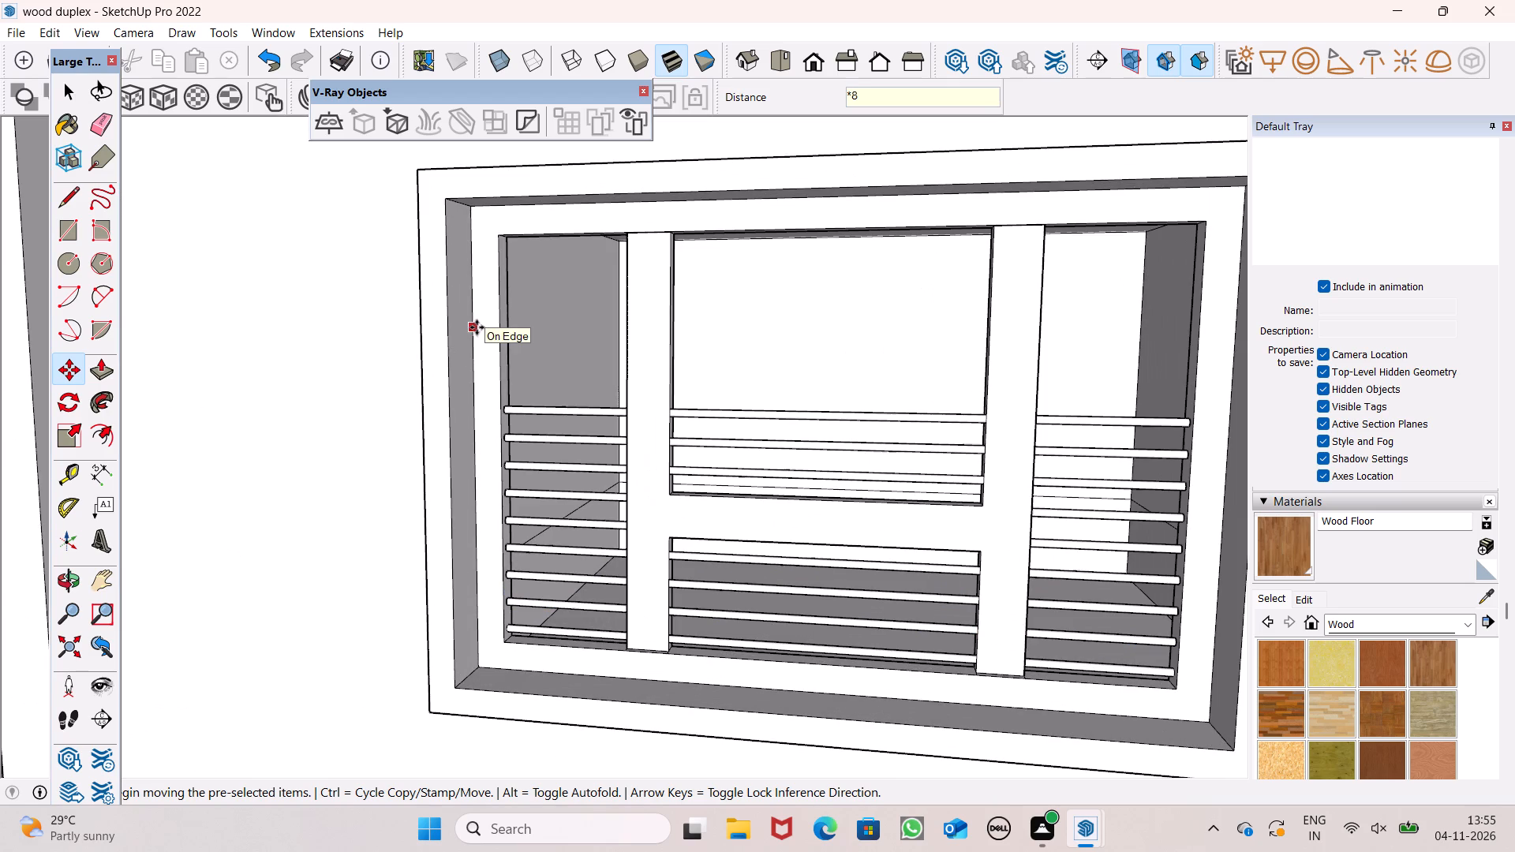
Copy the topmost round bar straight up by 4" and repeat it as three evenly spaced copies.
scroll(526, 379, "up", 5)
scroll(547, 419, "down", 2)
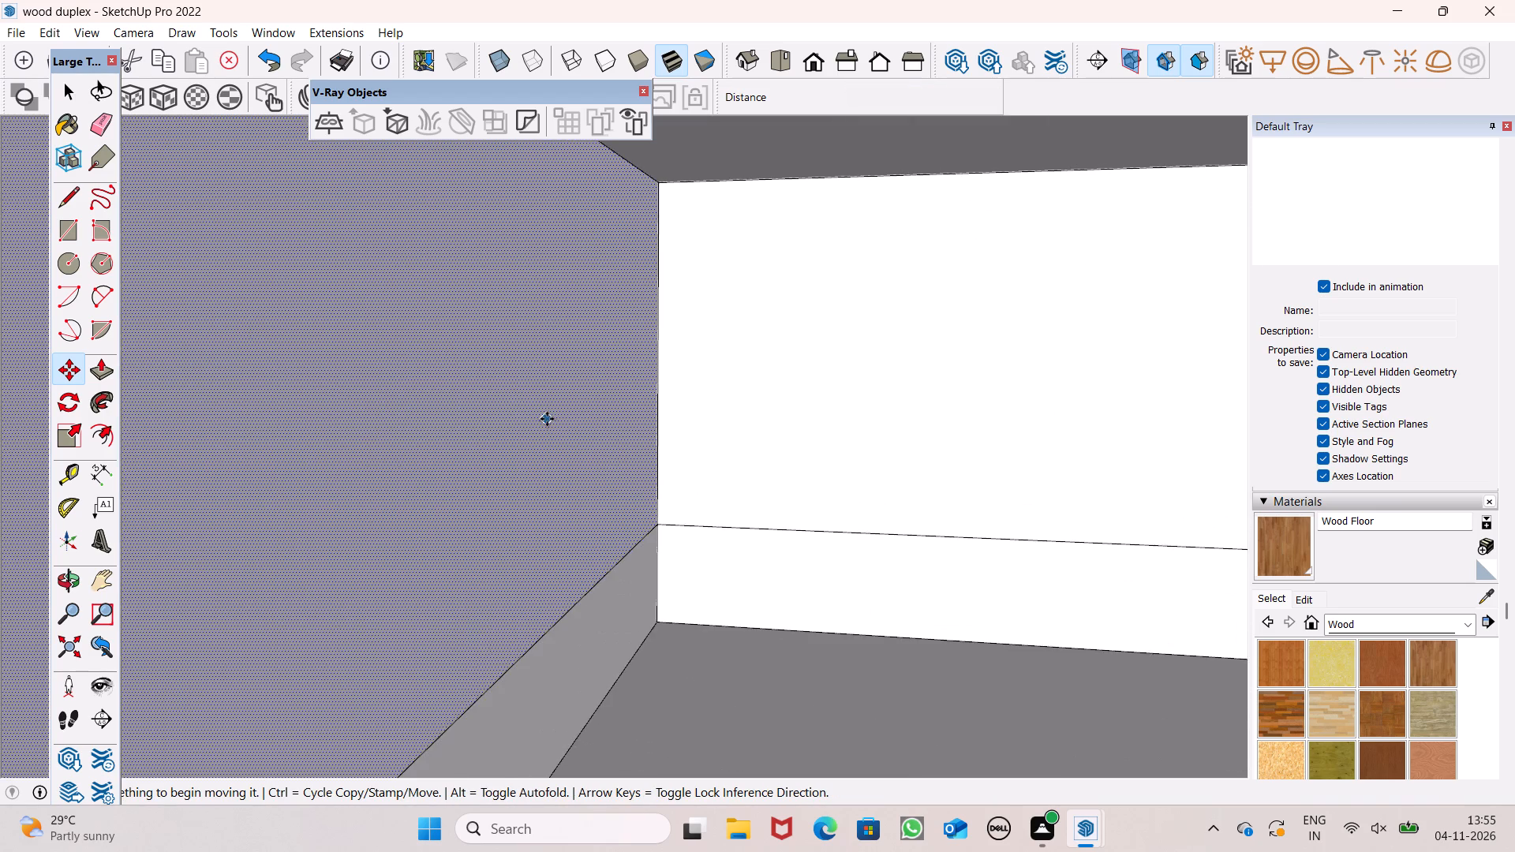
scroll(538, 390, "down", 5)
key("space")
scroll(541, 405, "up", 3)
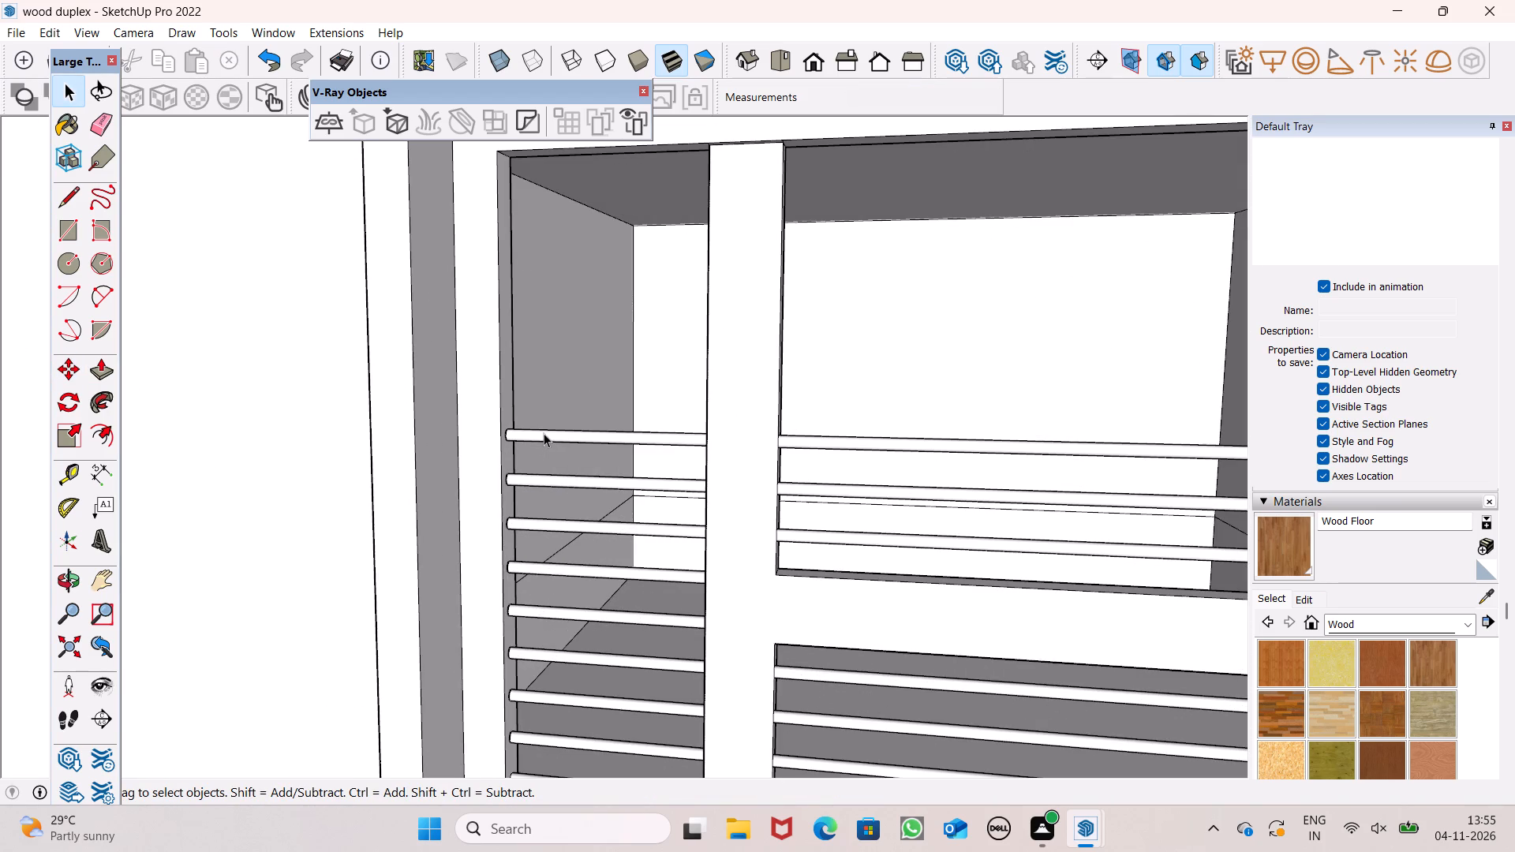
double_click(544, 432)
scroll(544, 432, "up", 5)
key("m")
scroll(481, 417, "up", 3)
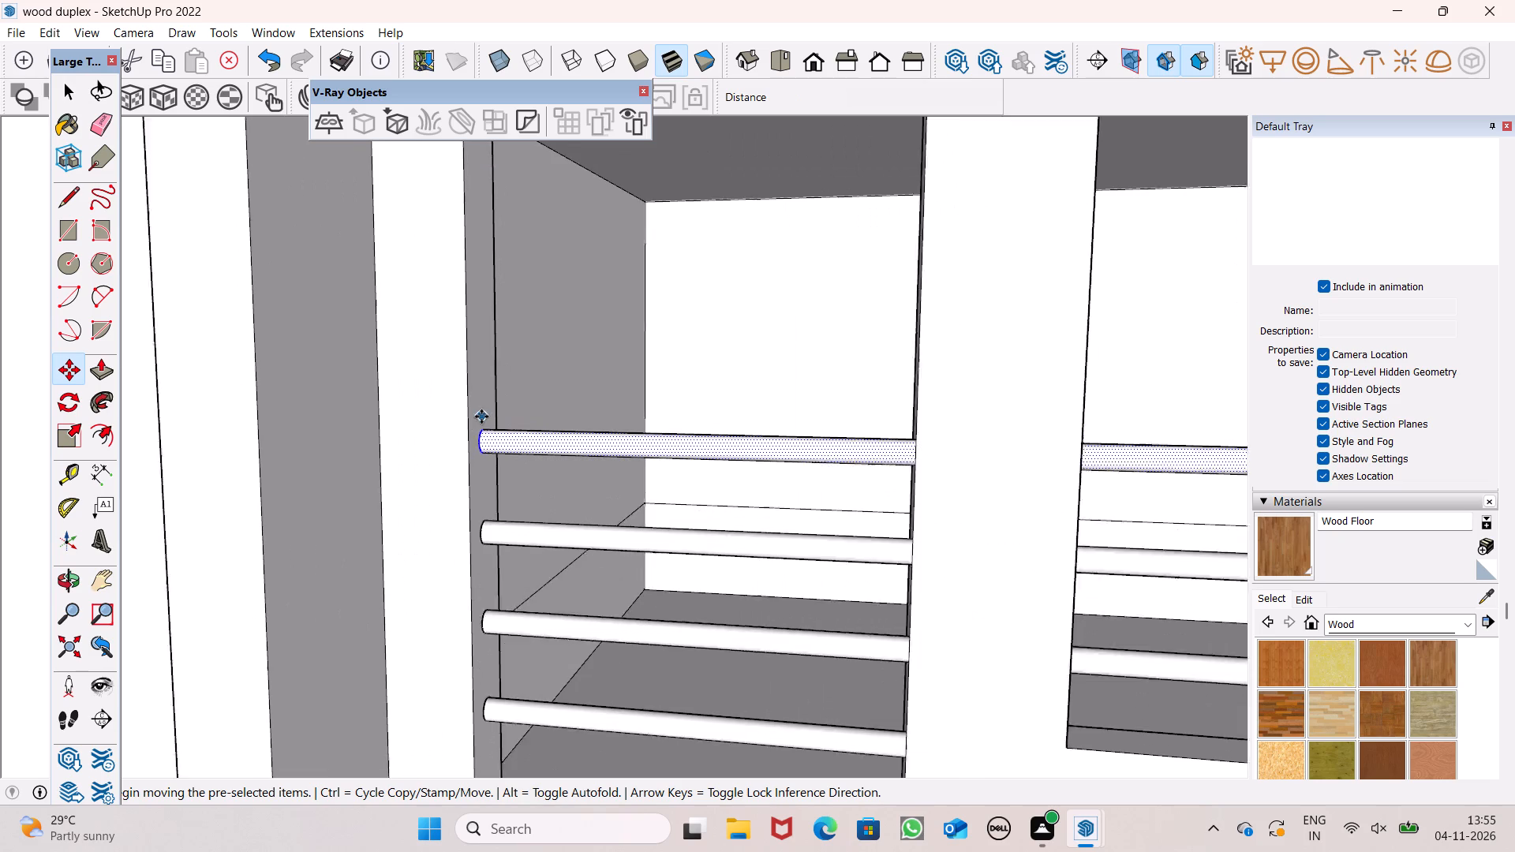
scroll(481, 417, "up", 7)
left_click(486, 441)
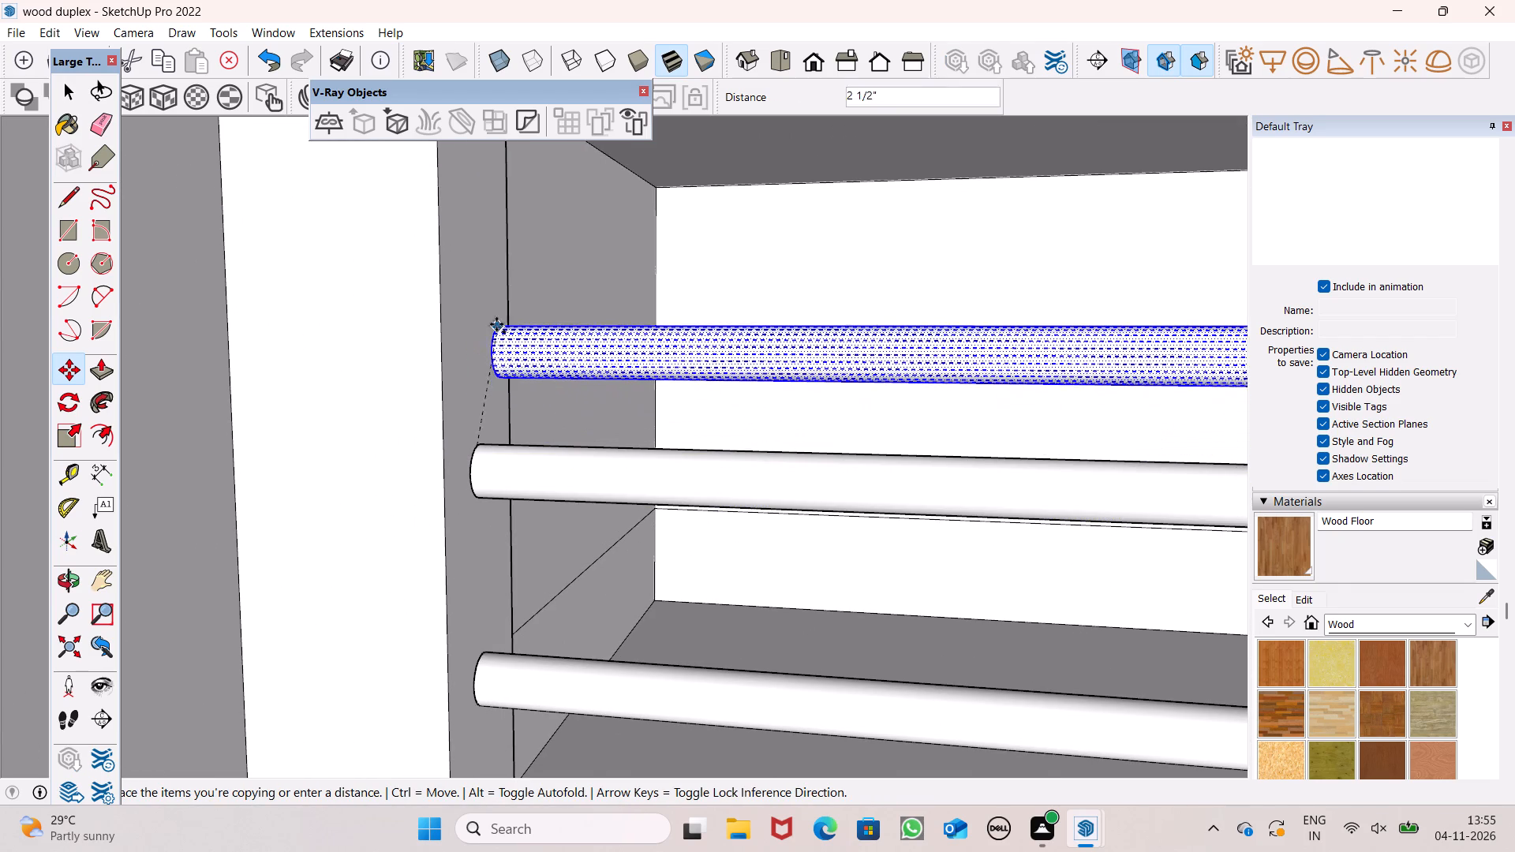
type("4\"")
key("Return")
type("*3")
key("Return")
Copy the topmost round bar of the ground-floor window straight up by 4" and repeat it as two evenly spaced copies.
scroll(508, 385, "down", 5)
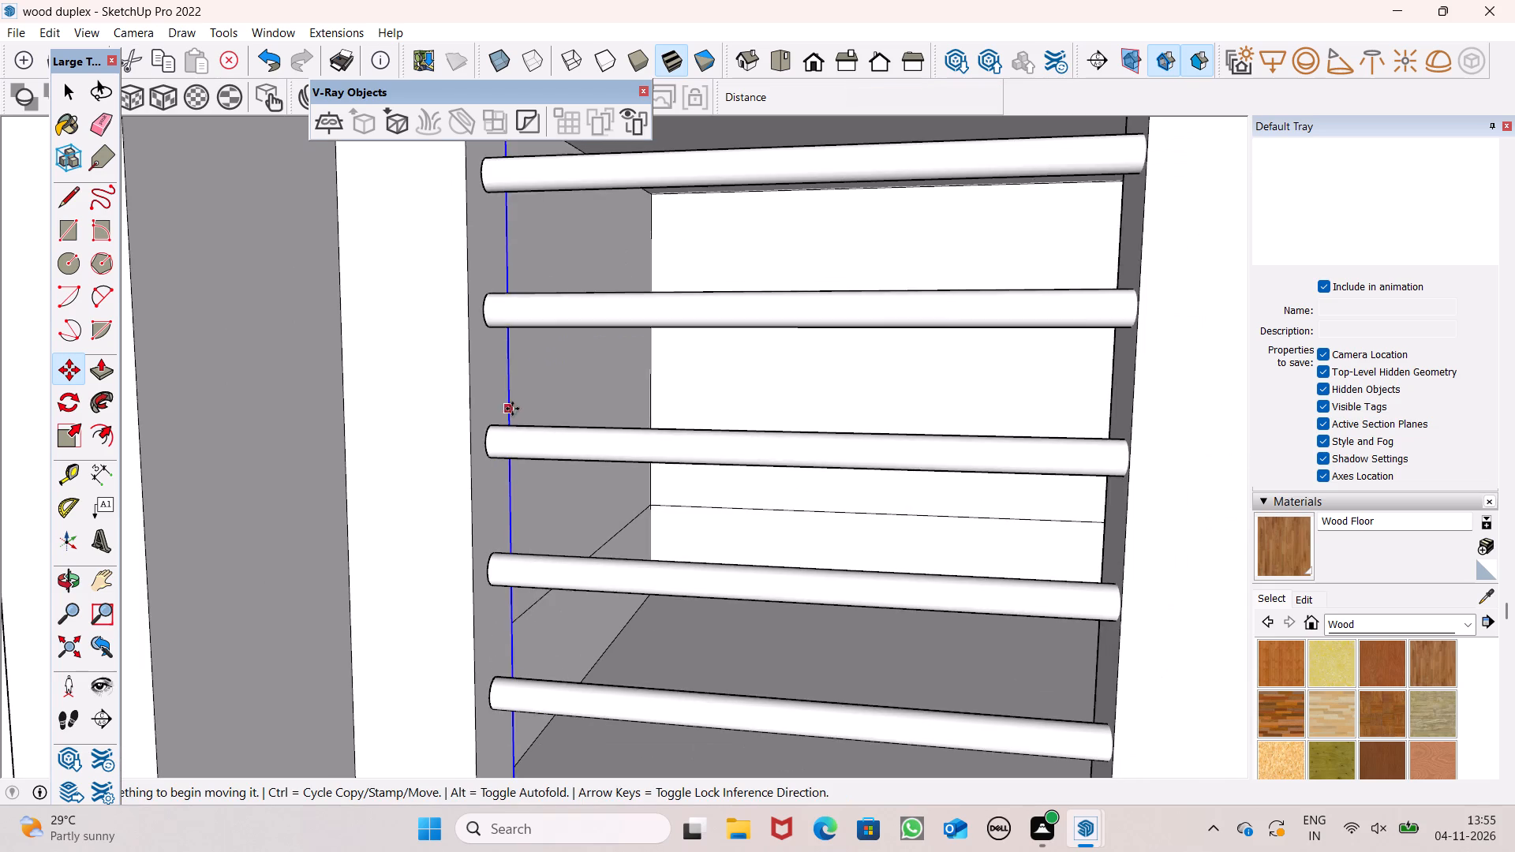
scroll(517, 476, "down", 5)
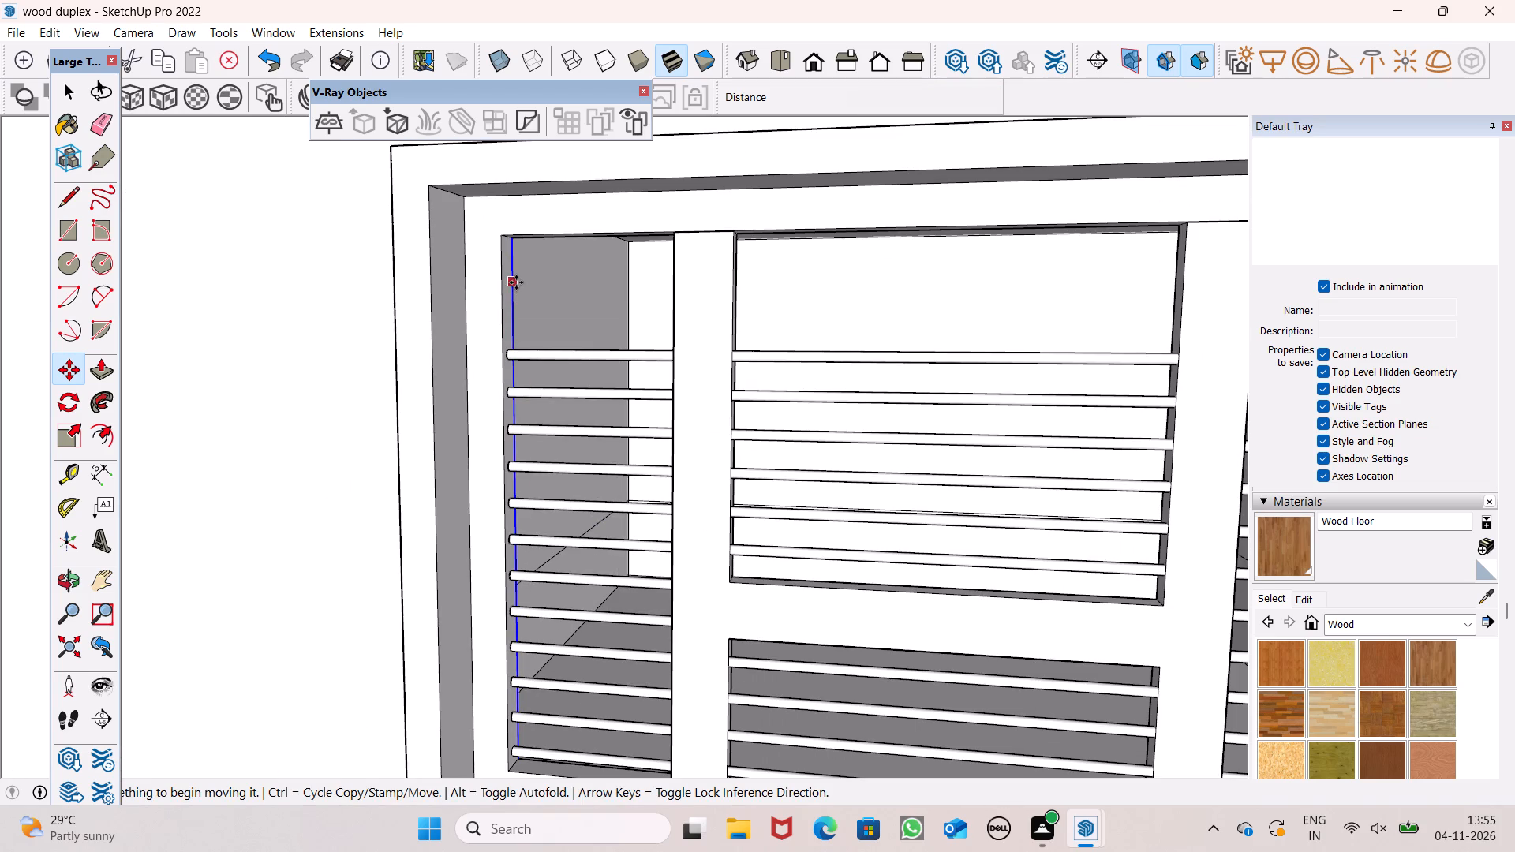
scroll(516, 282, "up", 4)
scroll(516, 282, "down", 4)
key("space")
scroll(515, 368, "up", 1)
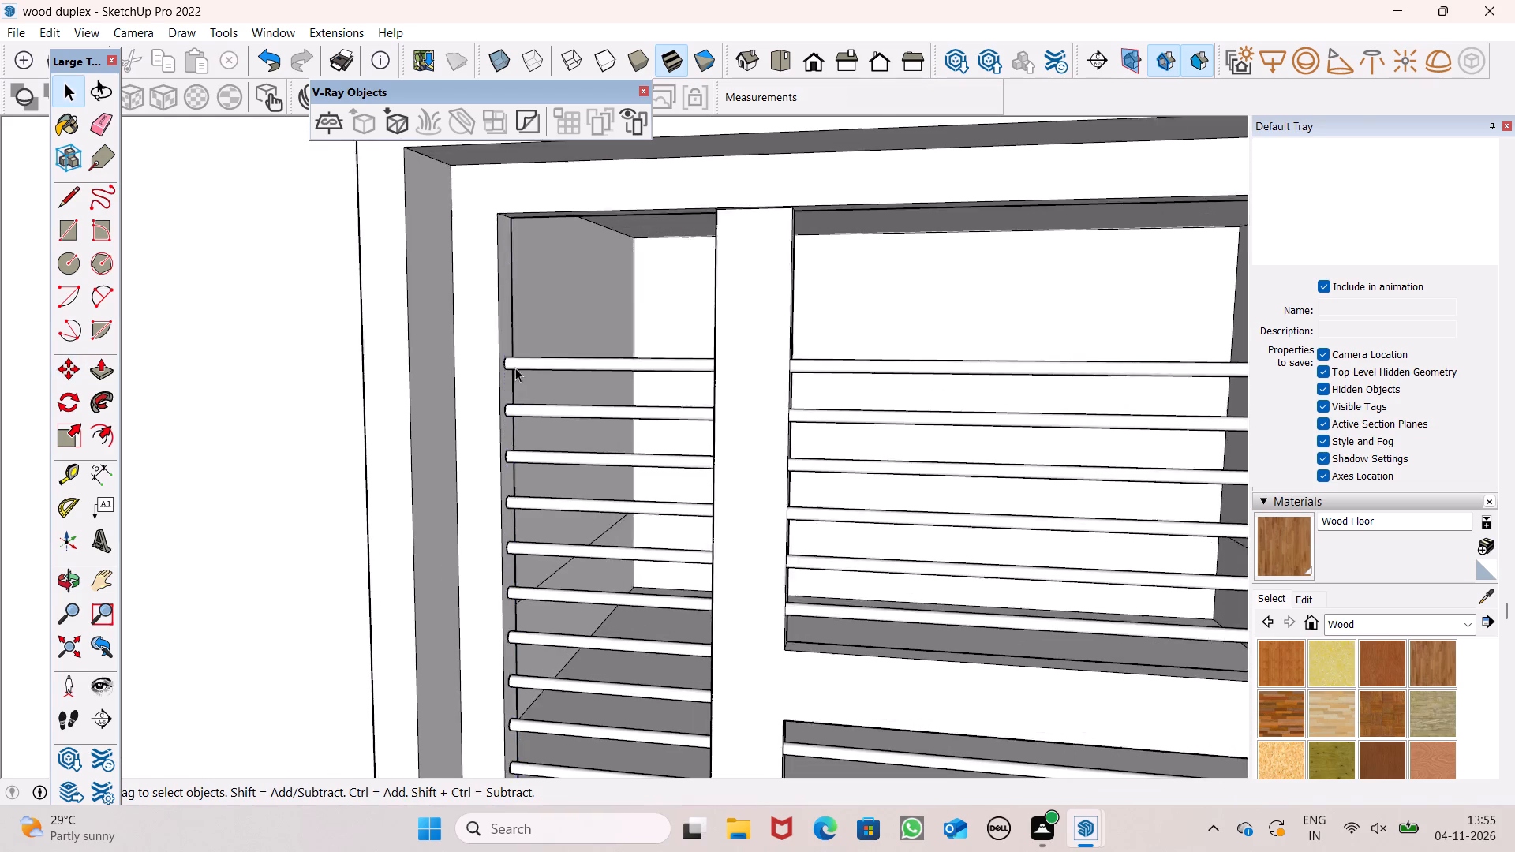
scroll(515, 368, "up", 10)
double_click(536, 359)
key("m")
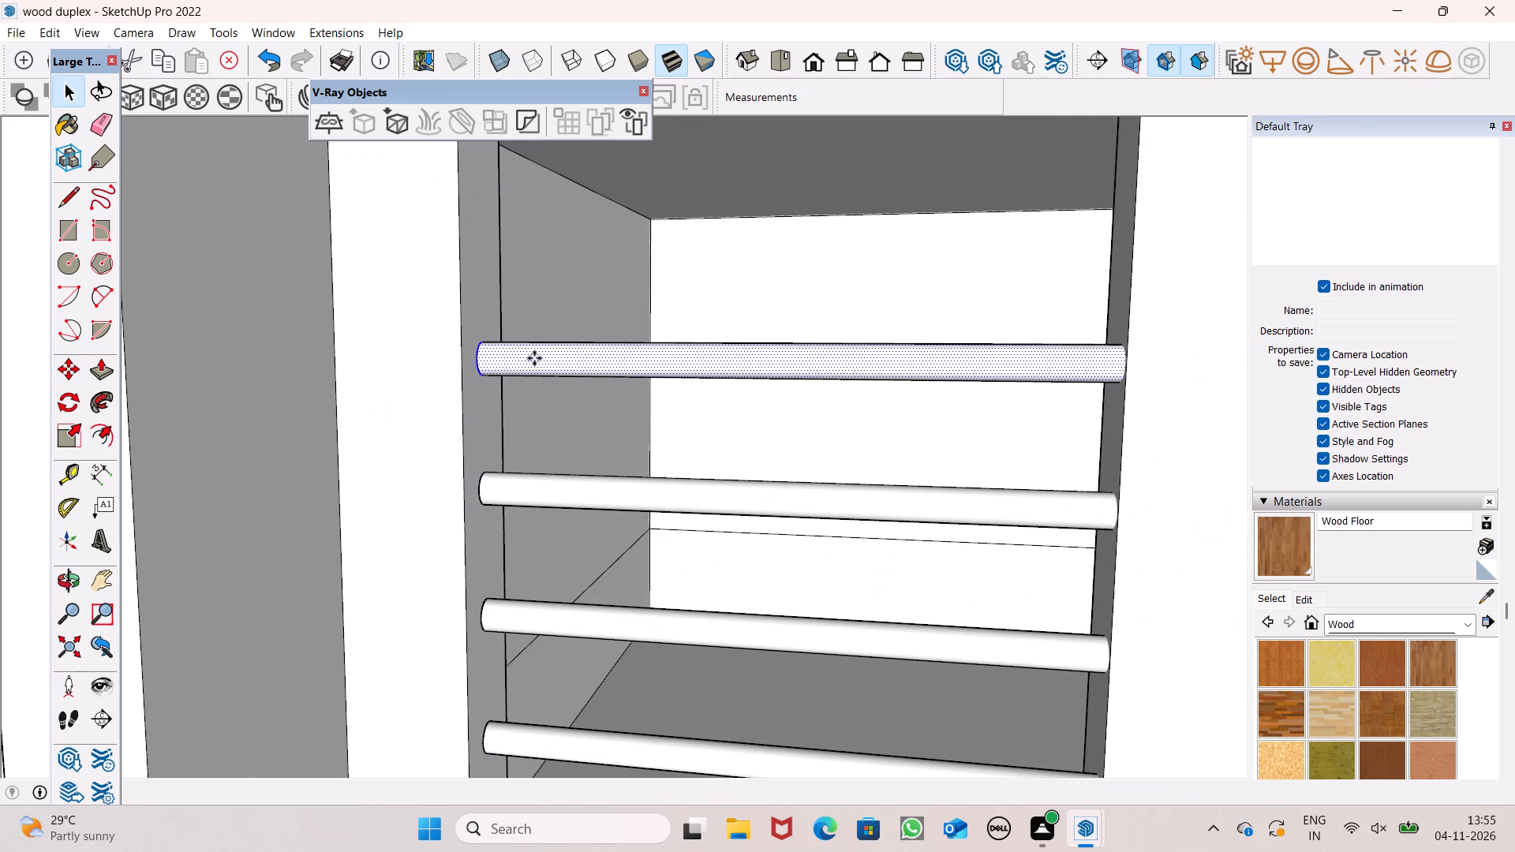
scroll(493, 319, "up", 10)
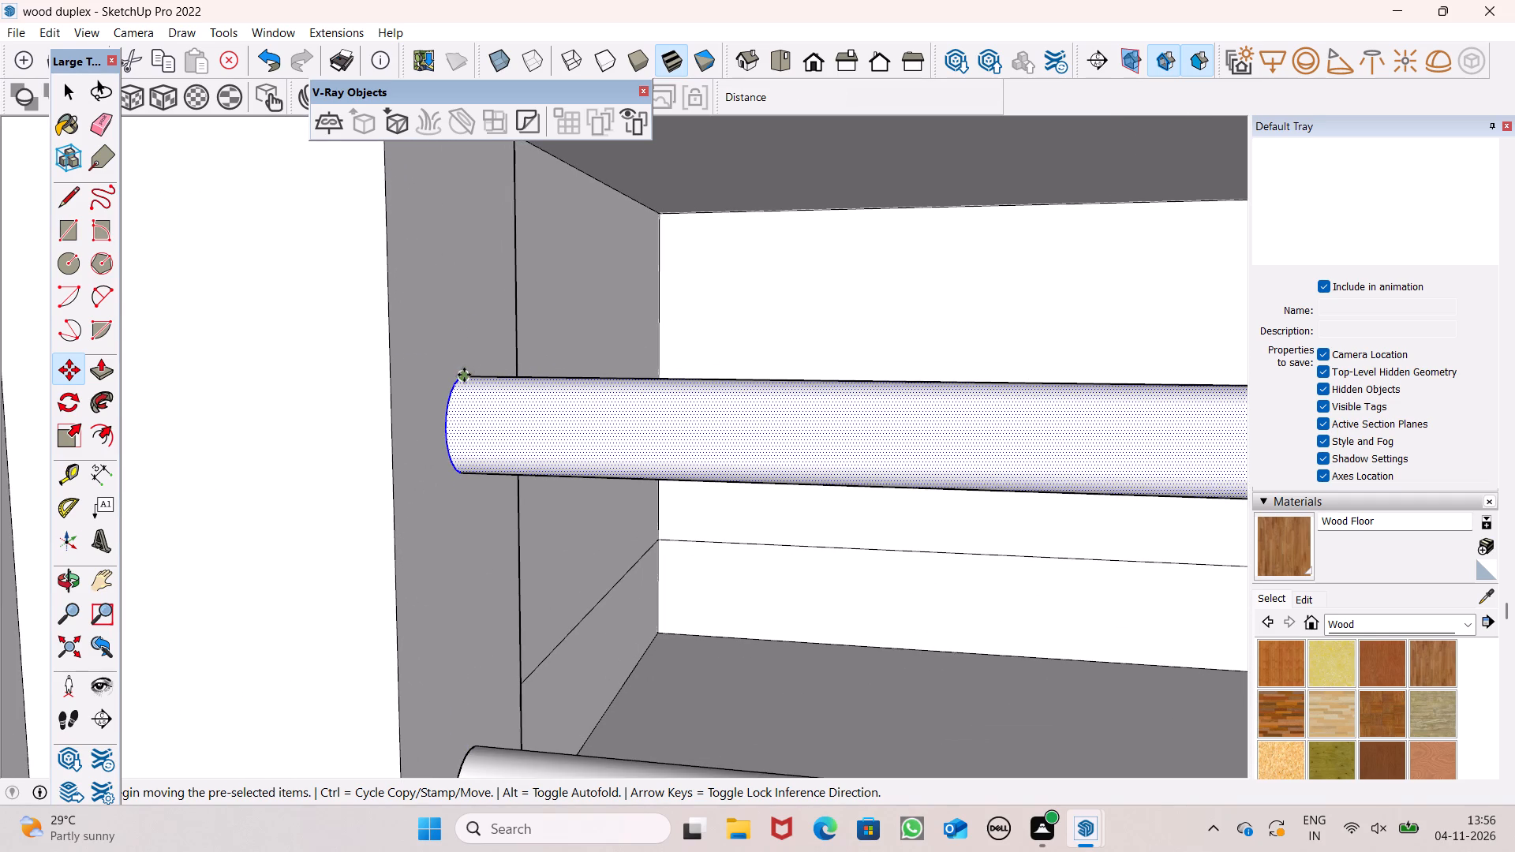
left_click(464, 375)
scroll(464, 376, "down", 8)
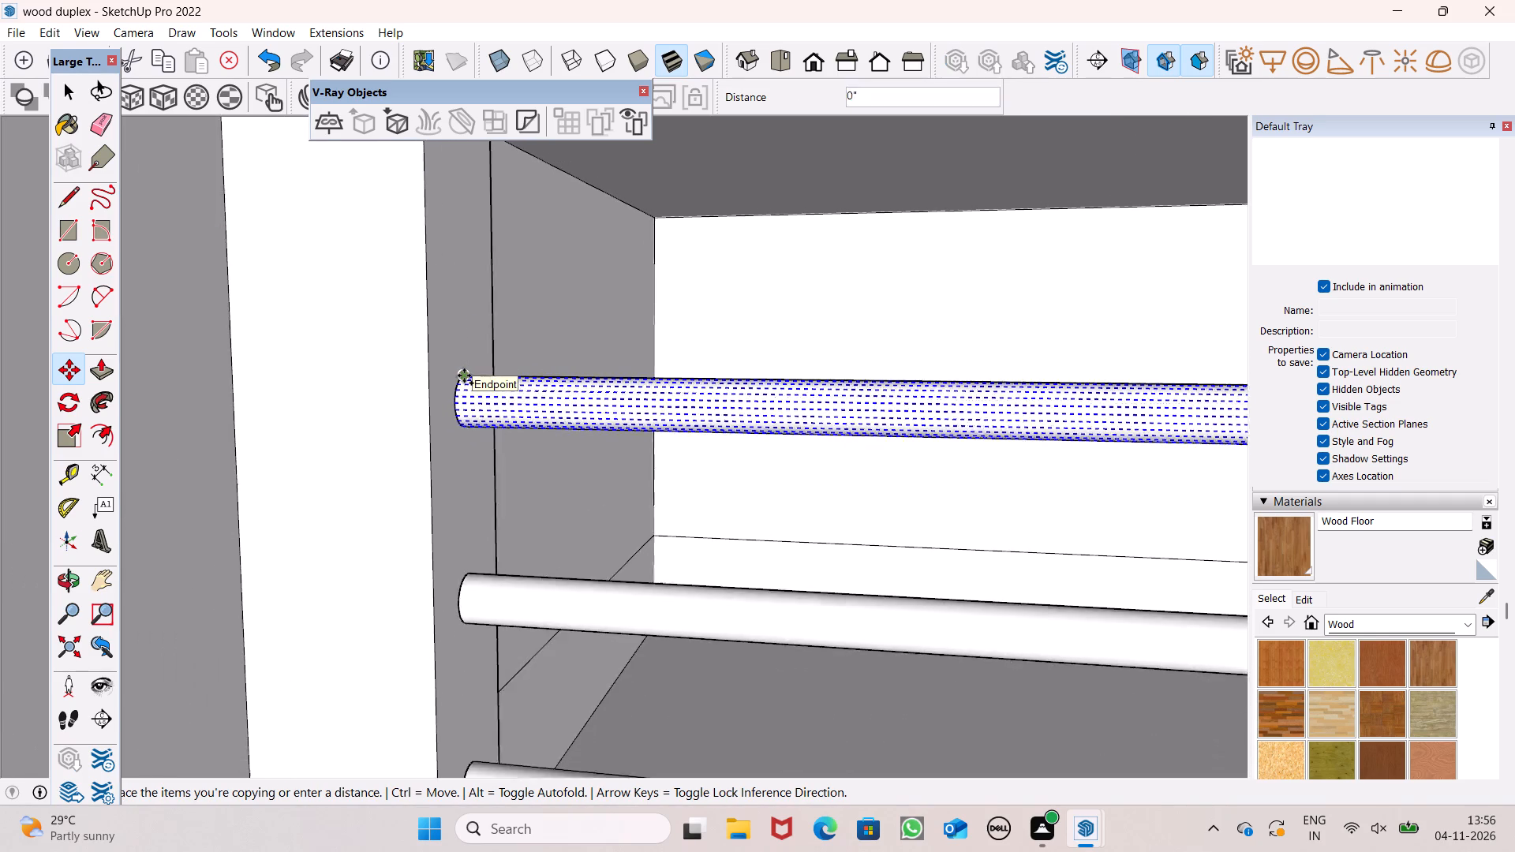
scroll(464, 376, "down", 16)
scroll(466, 337, "up", 3)
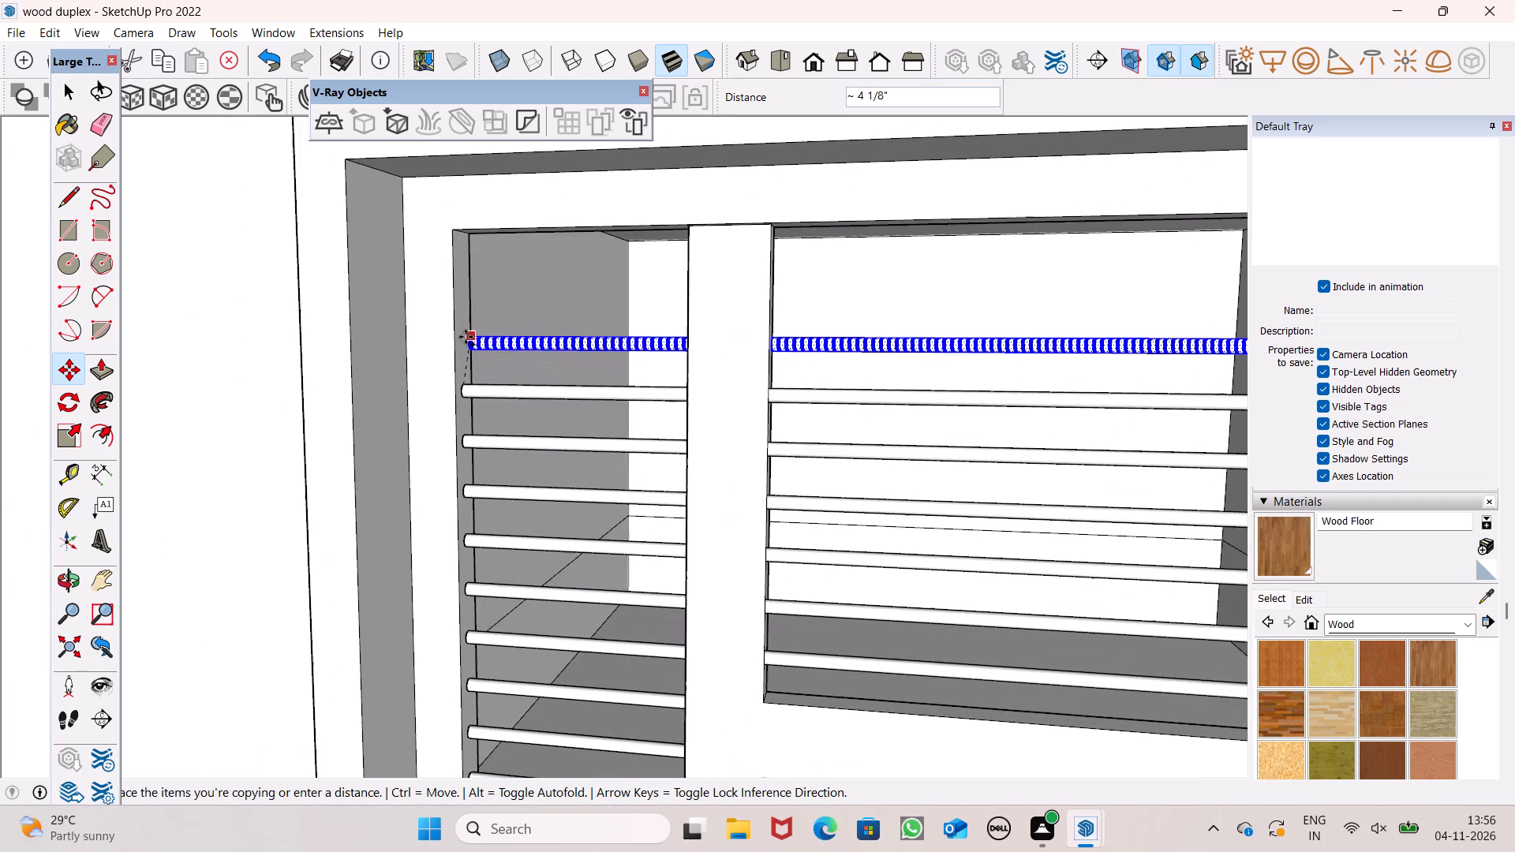
scroll(456, 333, "up", 11)
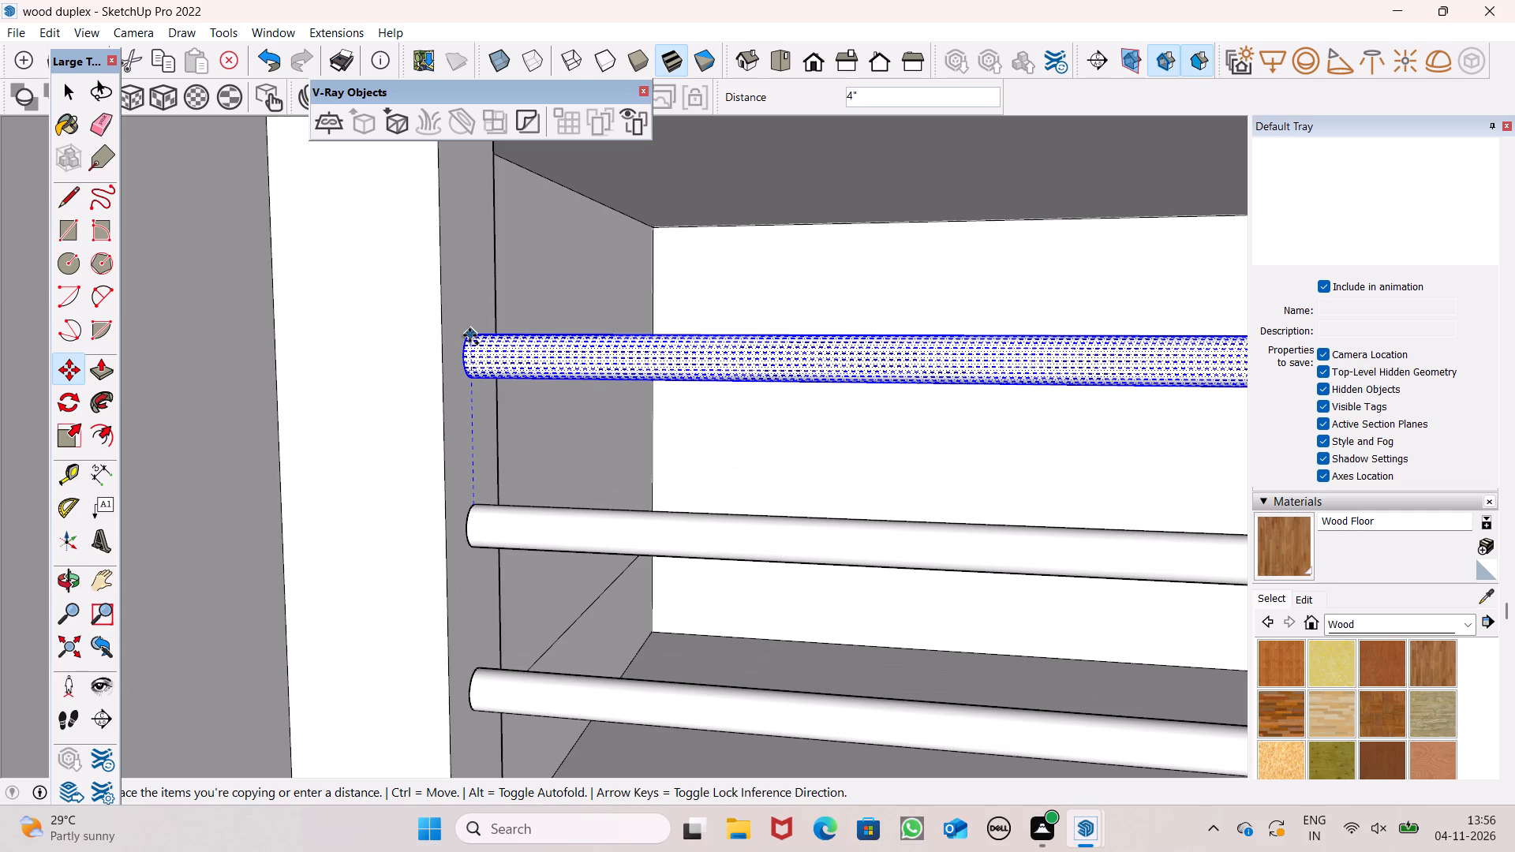
left_click(469, 335)
scroll(469, 336, "down", 10)
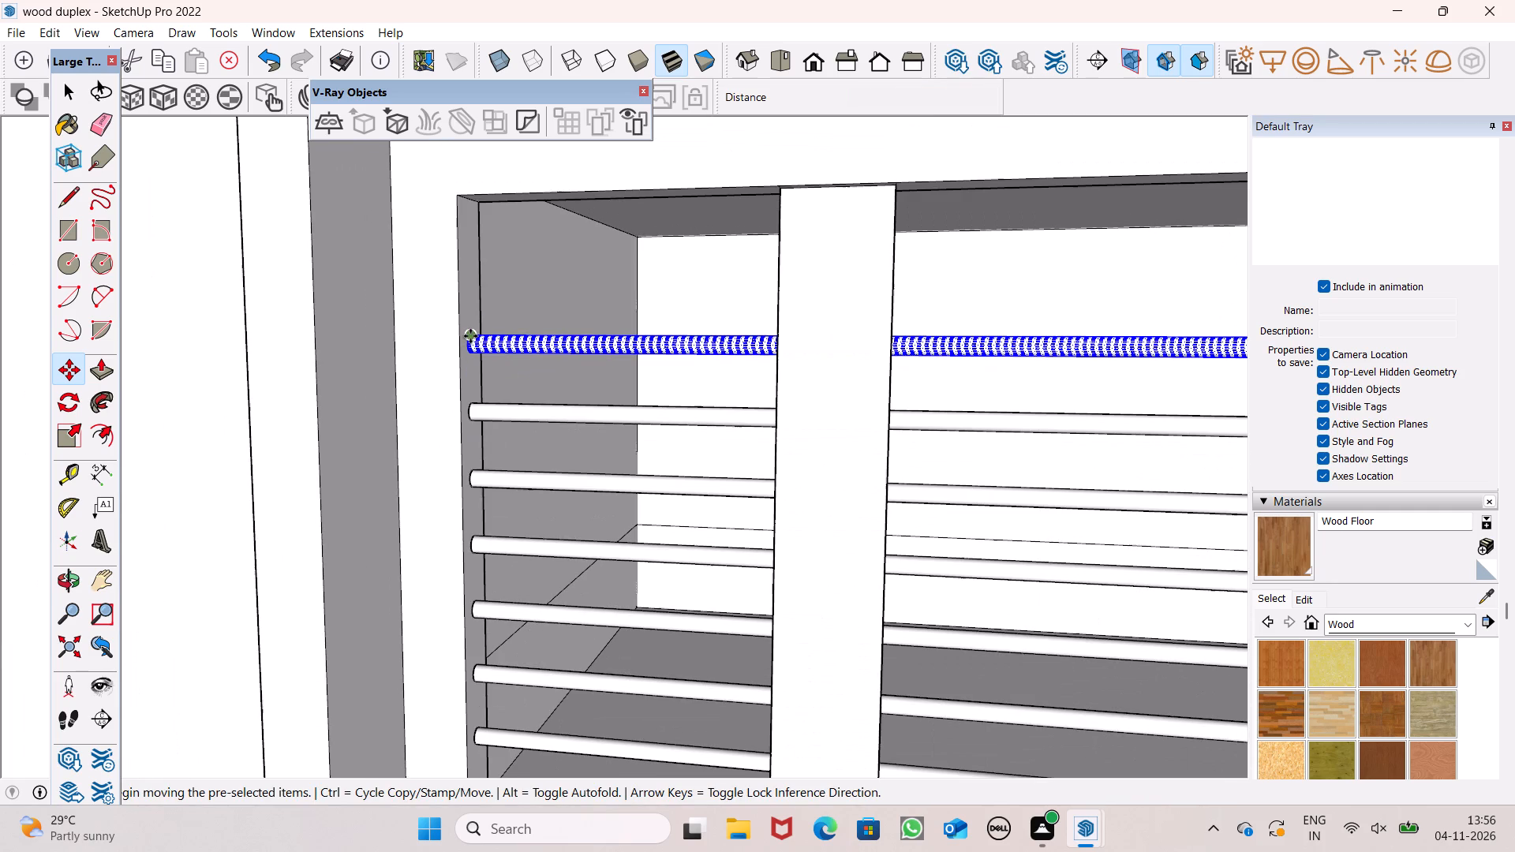
type("*2")
key("Return")
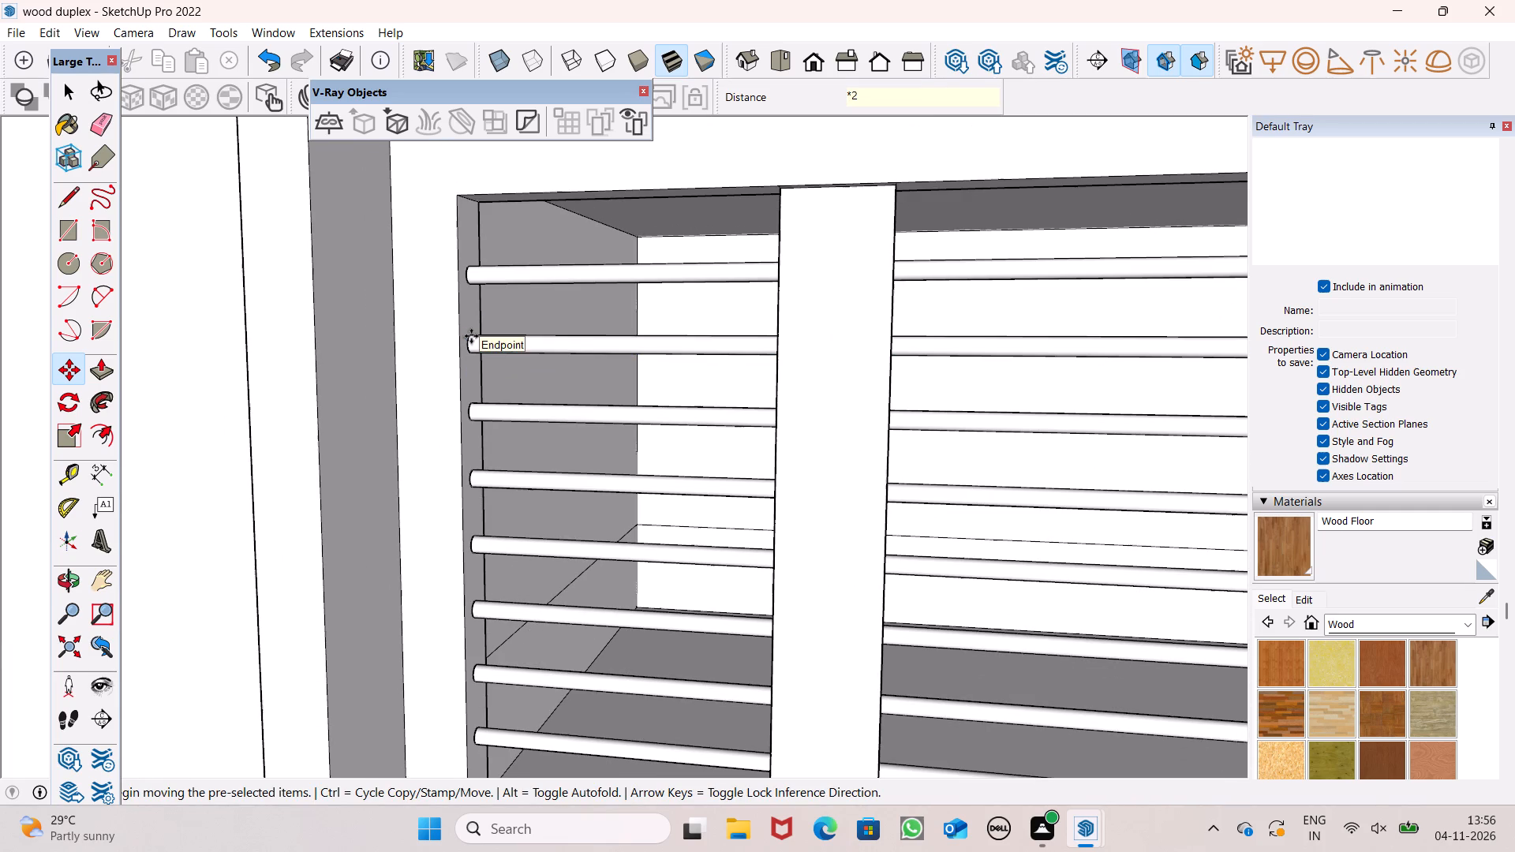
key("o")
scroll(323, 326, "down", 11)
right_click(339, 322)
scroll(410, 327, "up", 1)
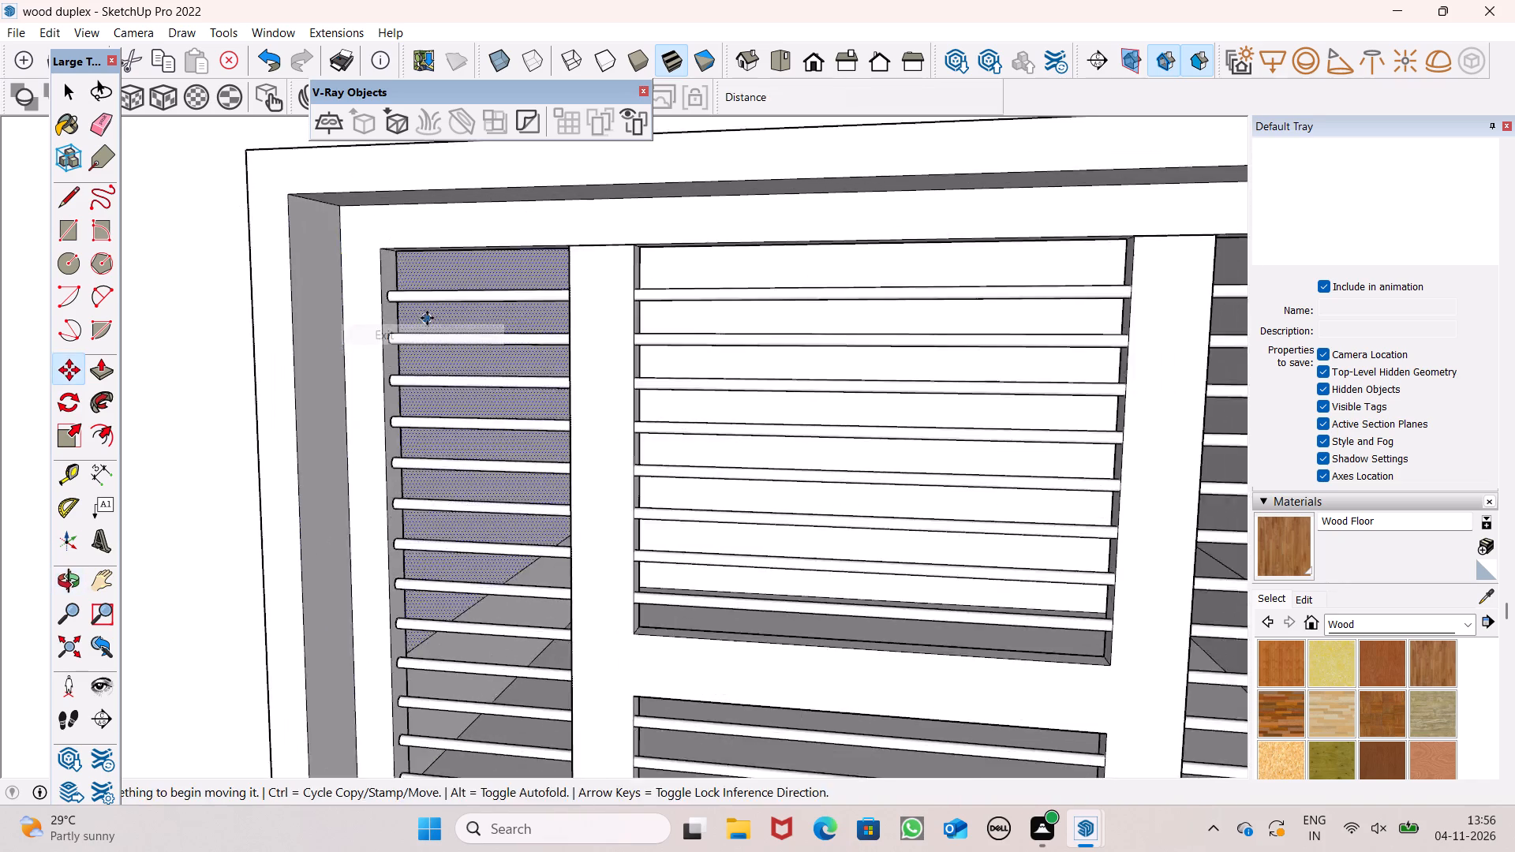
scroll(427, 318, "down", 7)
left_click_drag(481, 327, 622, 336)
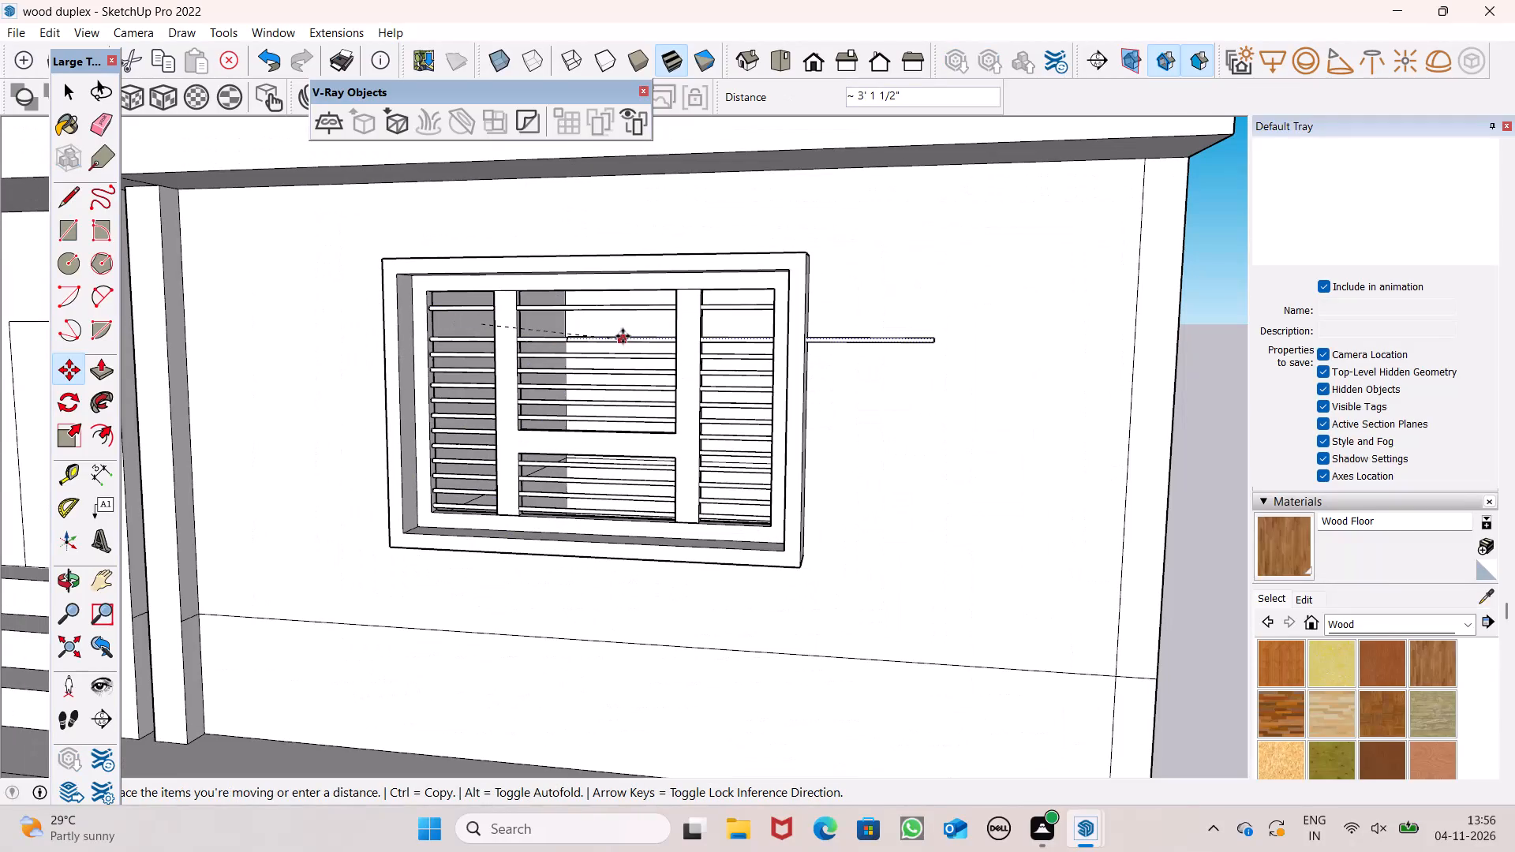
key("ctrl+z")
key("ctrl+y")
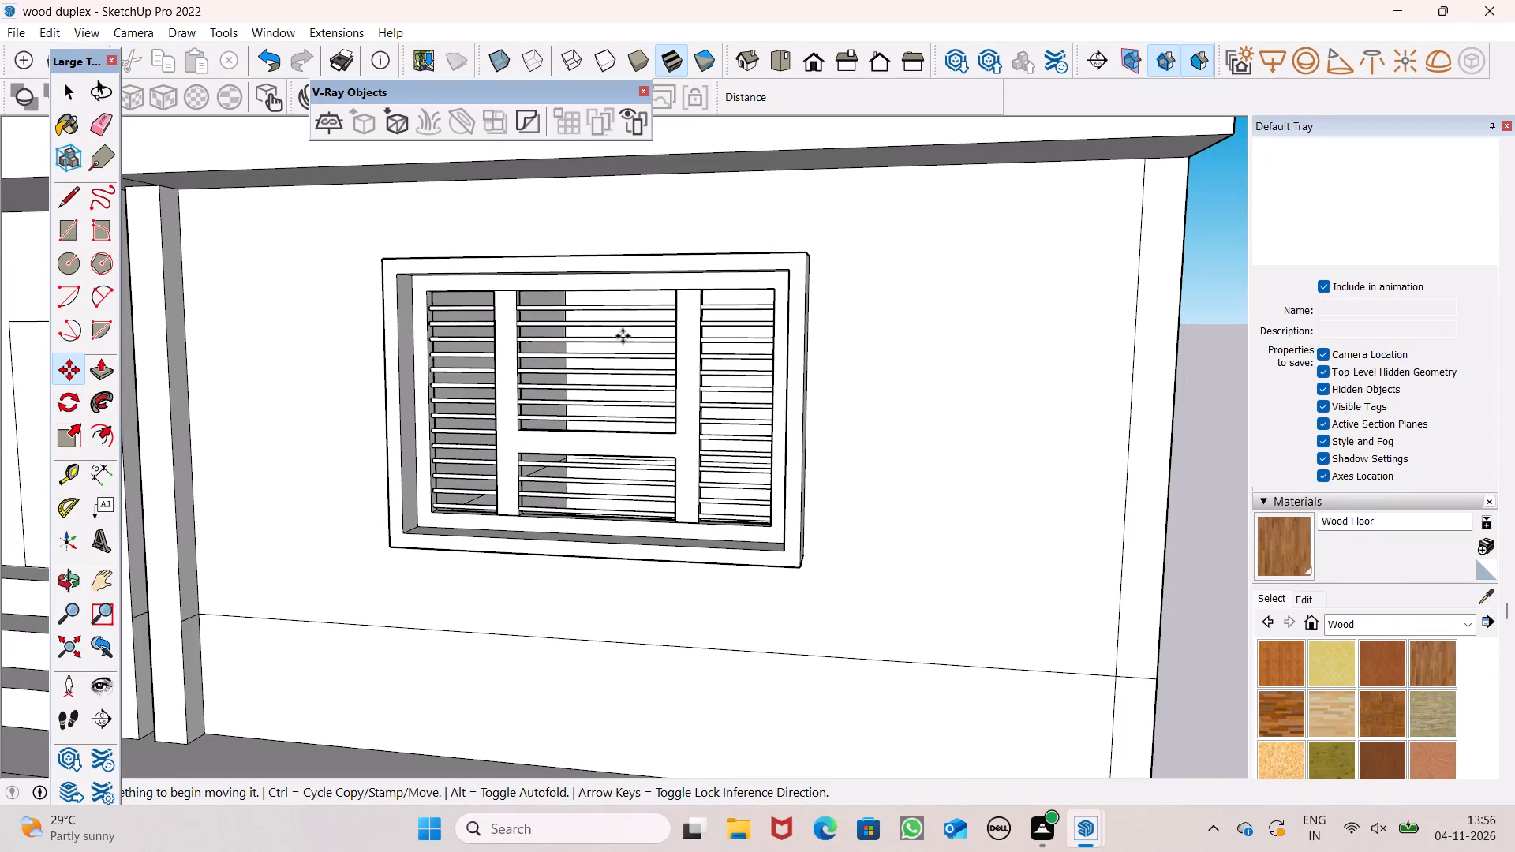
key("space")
Examine the barred ground-floor window close up and against the whole front facade.
type("o")
left_click_drag(570, 354, 690, 368)
scroll(639, 363, "down", 2)
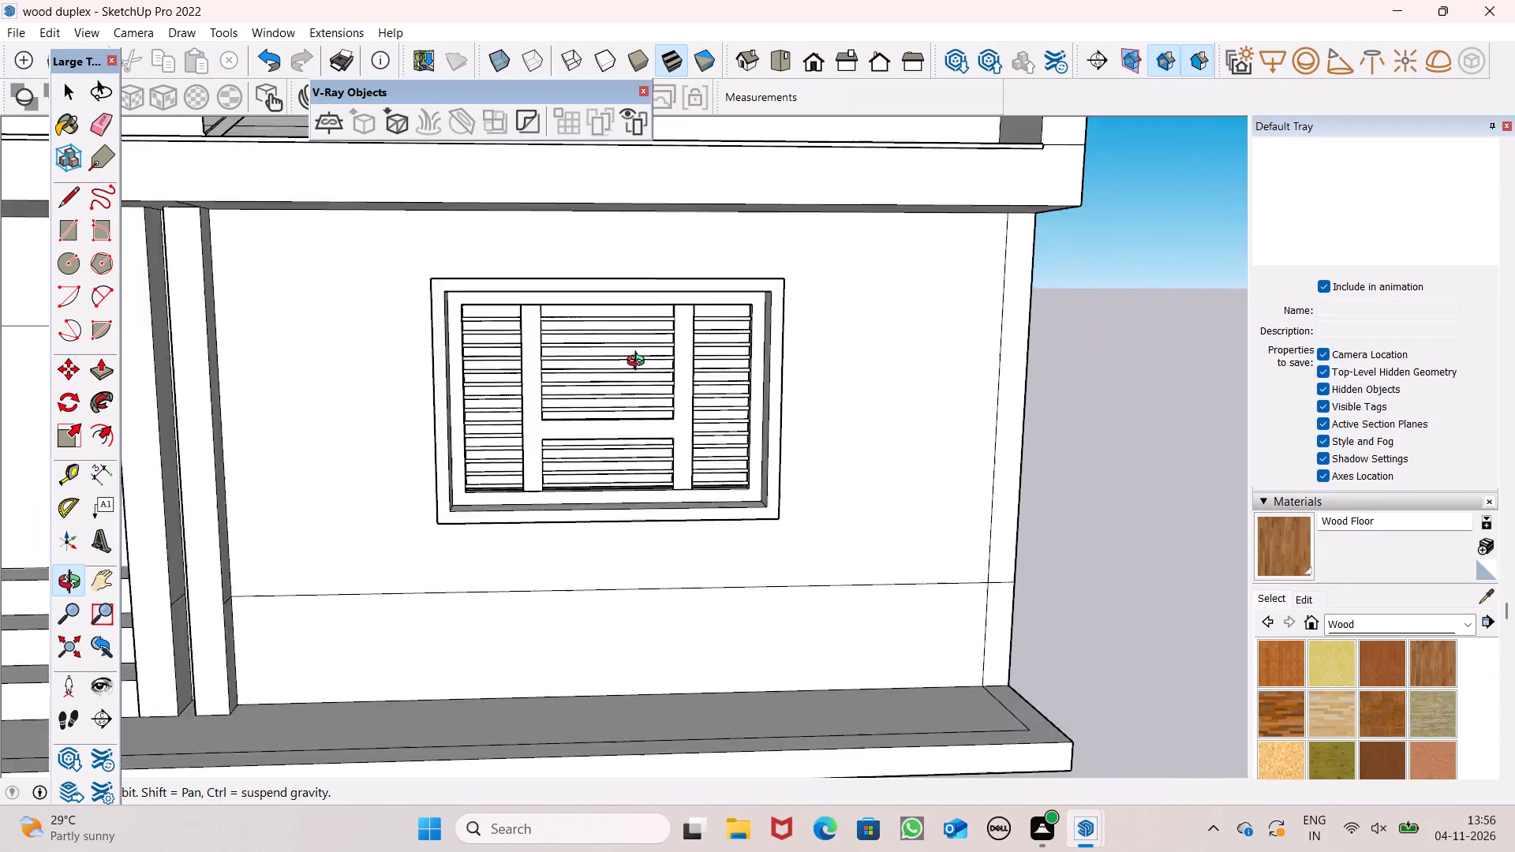
scroll(639, 363, "down", 4)
left_click_drag(605, 349, 684, 435, "shift")
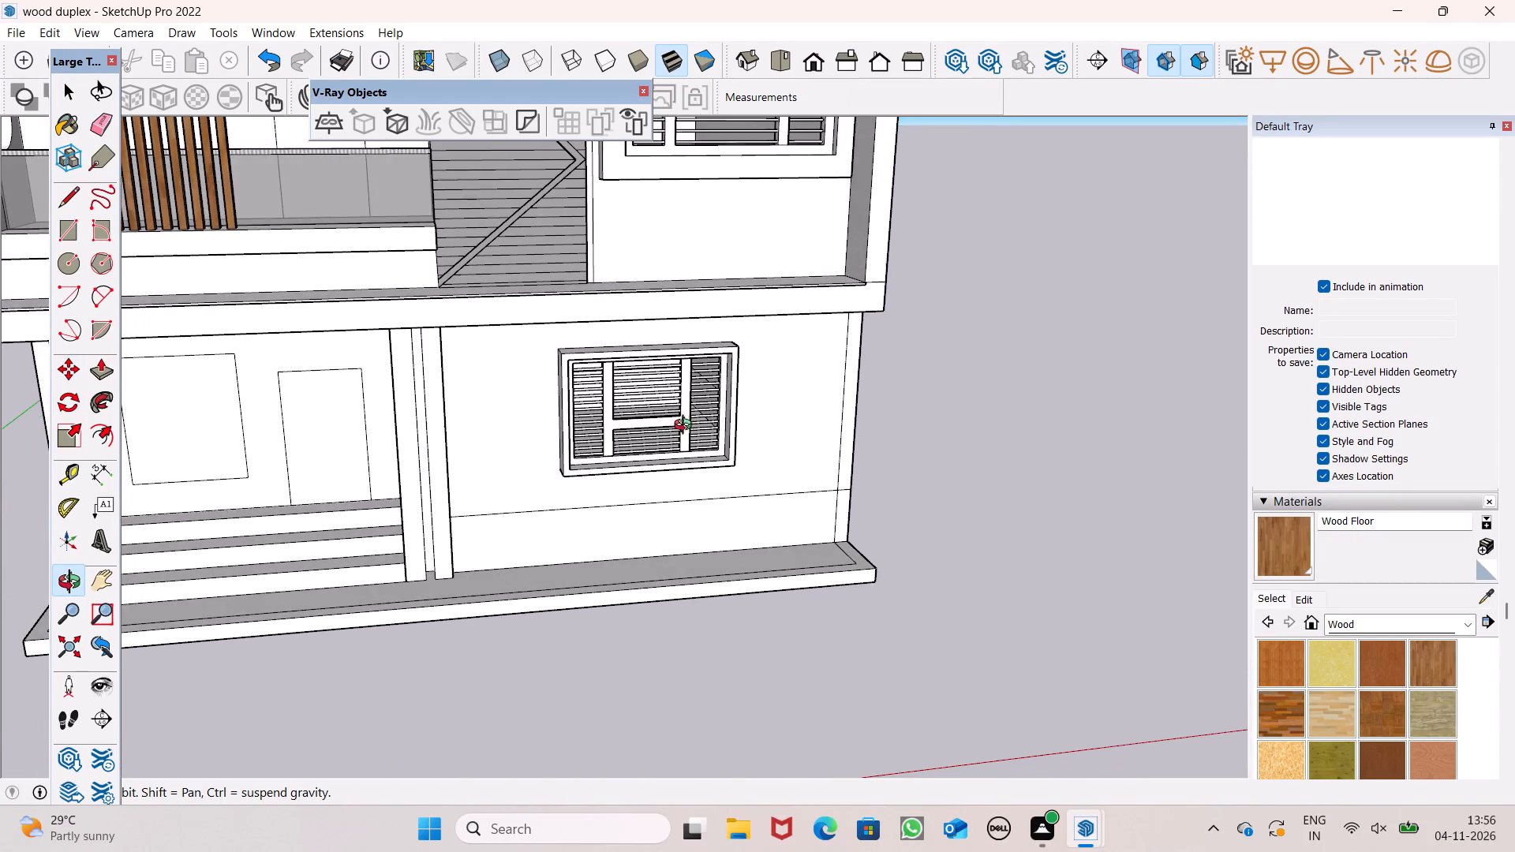
scroll(675, 418, "down", 3)
left_click_drag(651, 403, 664, 440, "shift")
left_click_drag(665, 441, 630, 372)
scroll(636, 352, "down", 3)
left_click_drag(636, 350, 627, 388, "shift")
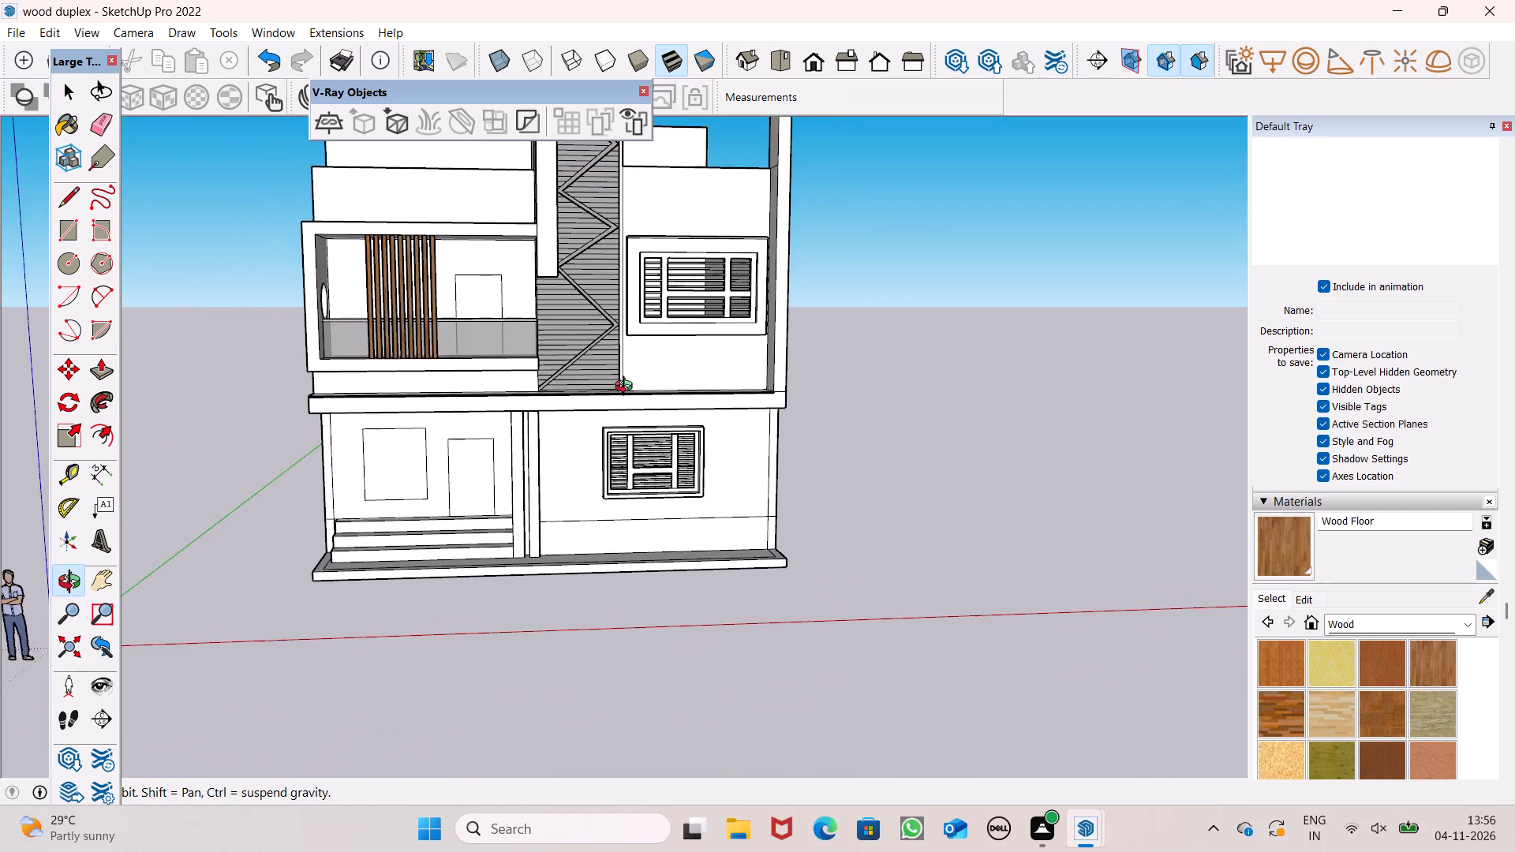
left_click_drag(627, 388, 628, 387, "shift")
scroll(632, 382, "up", 3)
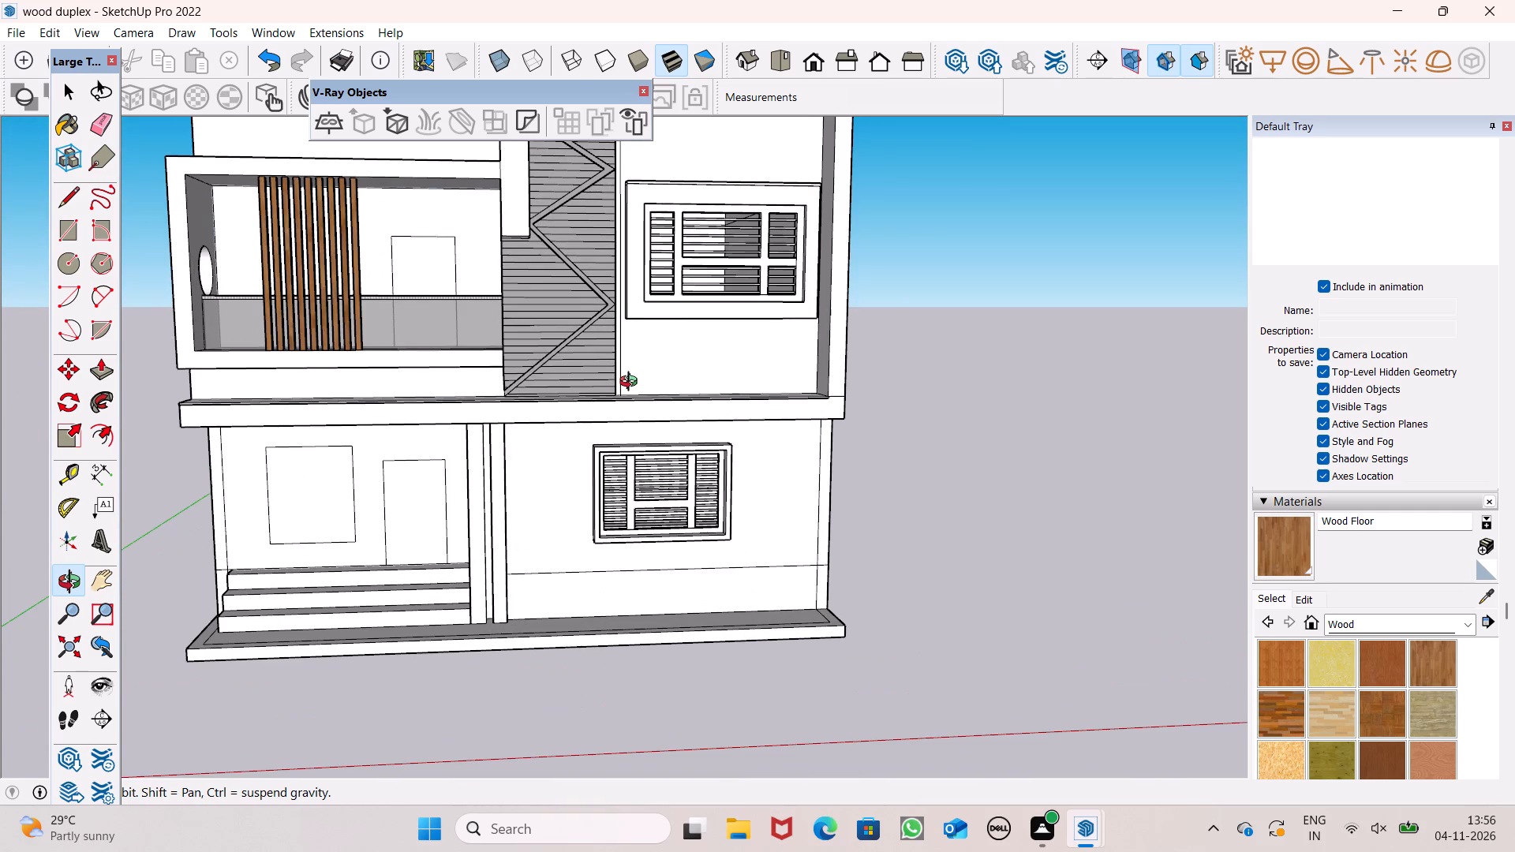
scroll(632, 383, "up", 1)
scroll(612, 440, "down", 8)
left_click_drag(618, 424, 614, 383)
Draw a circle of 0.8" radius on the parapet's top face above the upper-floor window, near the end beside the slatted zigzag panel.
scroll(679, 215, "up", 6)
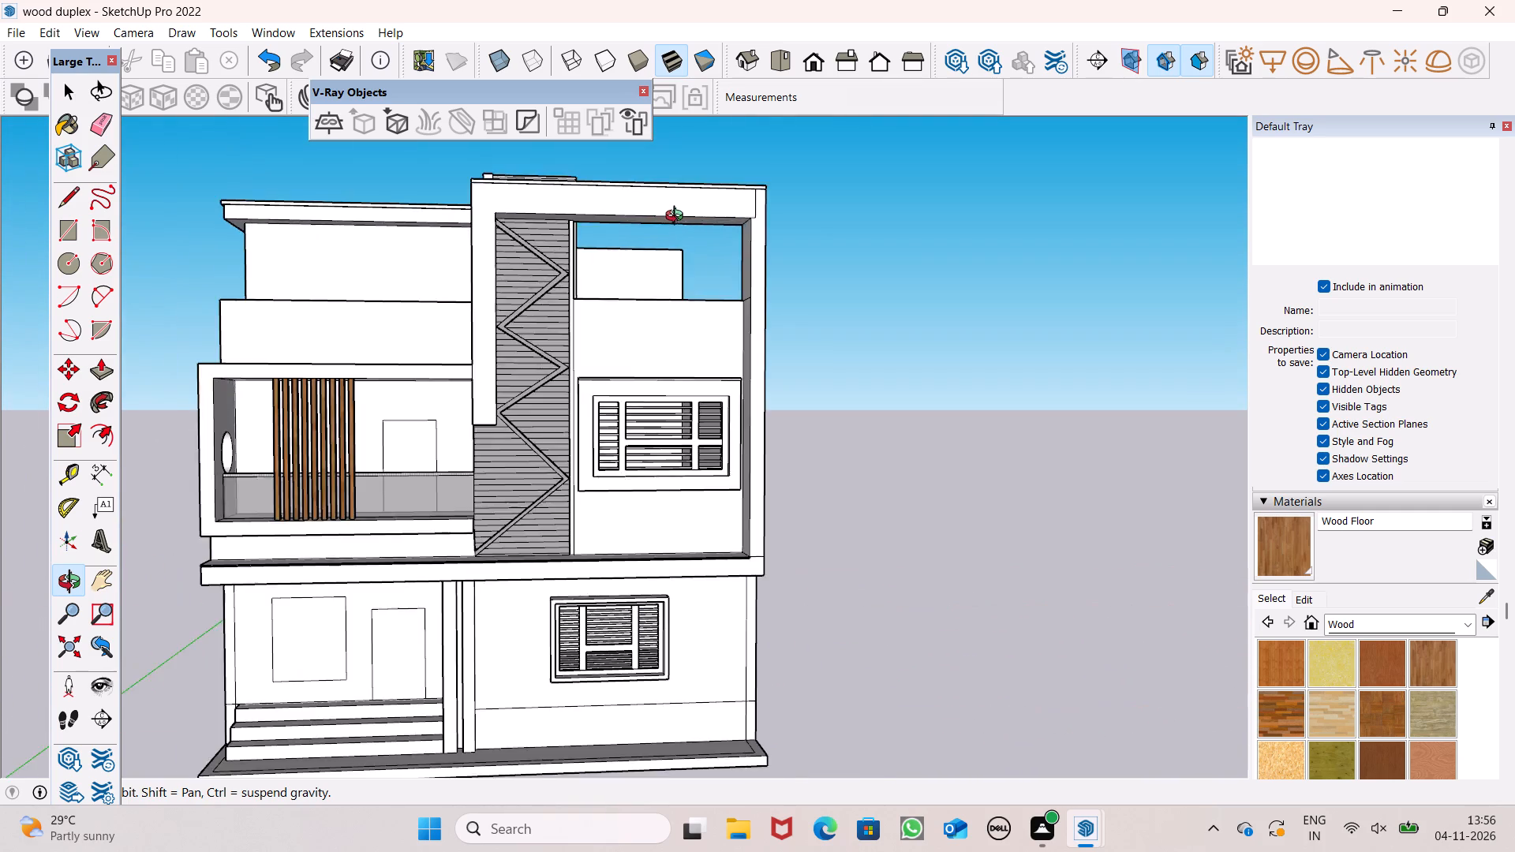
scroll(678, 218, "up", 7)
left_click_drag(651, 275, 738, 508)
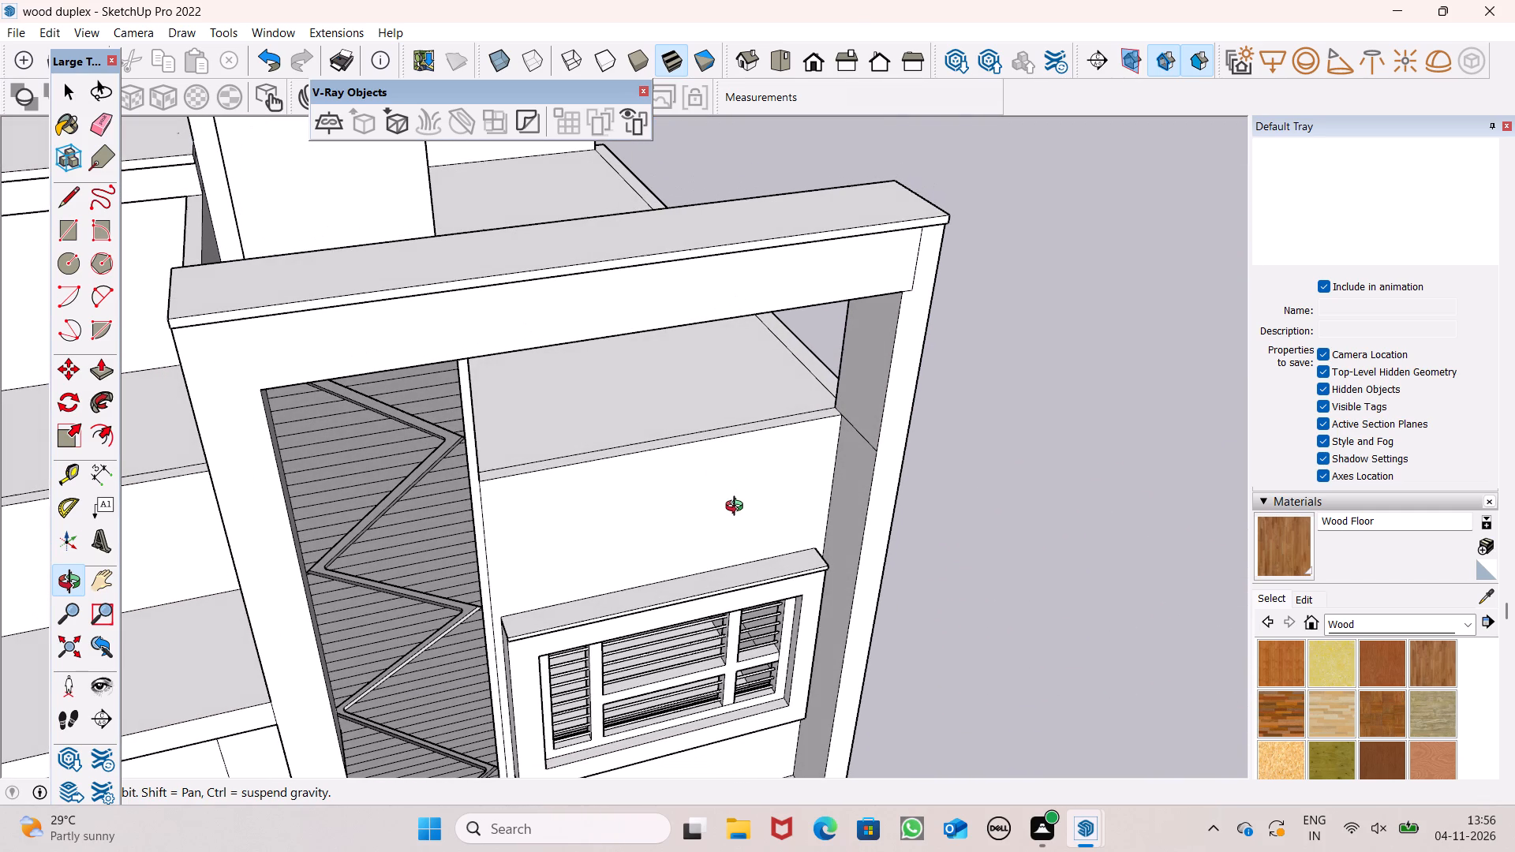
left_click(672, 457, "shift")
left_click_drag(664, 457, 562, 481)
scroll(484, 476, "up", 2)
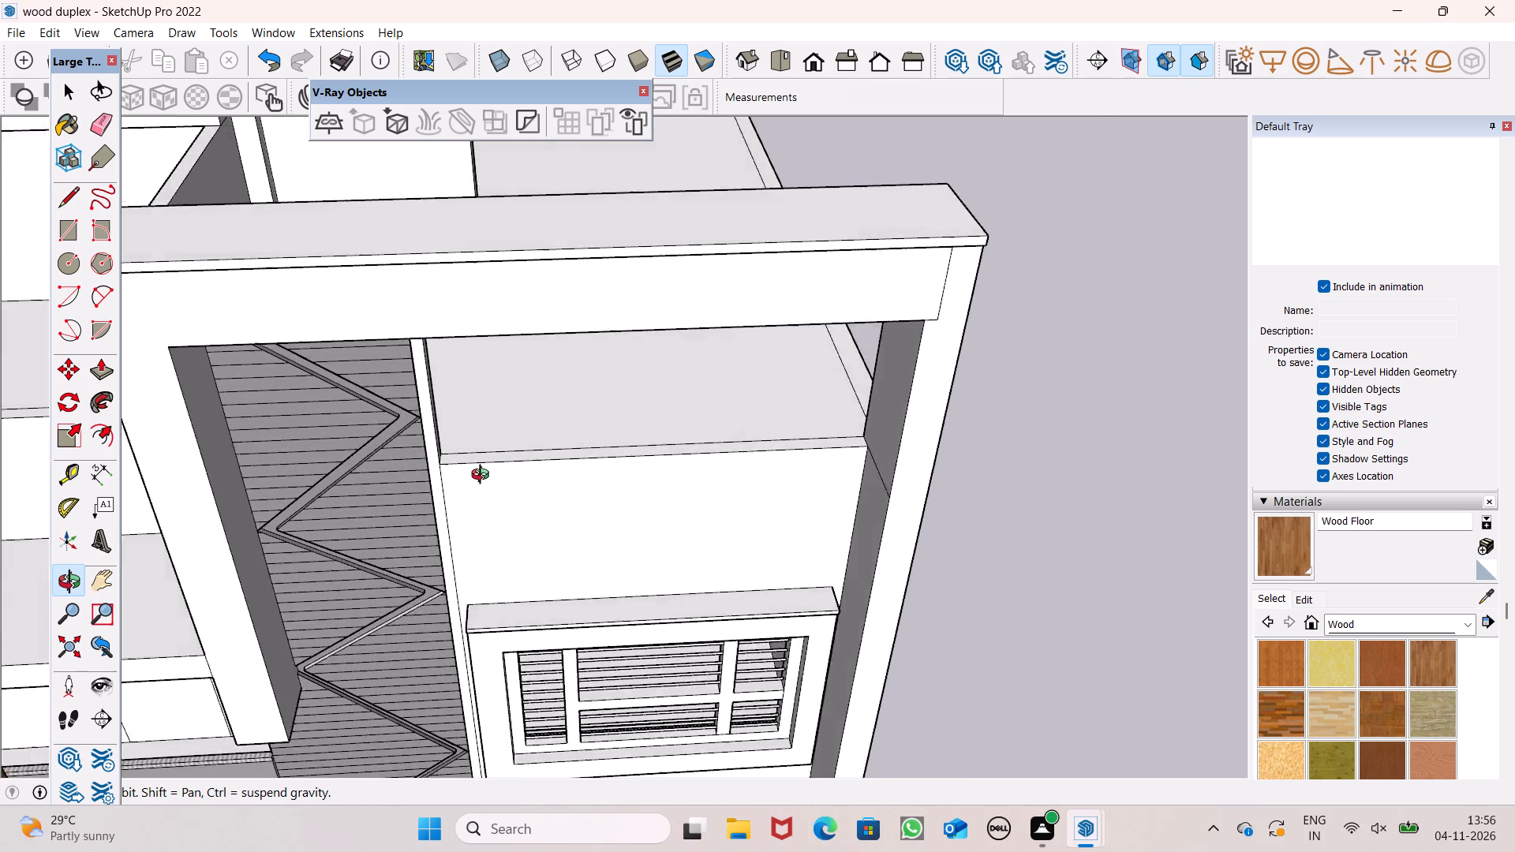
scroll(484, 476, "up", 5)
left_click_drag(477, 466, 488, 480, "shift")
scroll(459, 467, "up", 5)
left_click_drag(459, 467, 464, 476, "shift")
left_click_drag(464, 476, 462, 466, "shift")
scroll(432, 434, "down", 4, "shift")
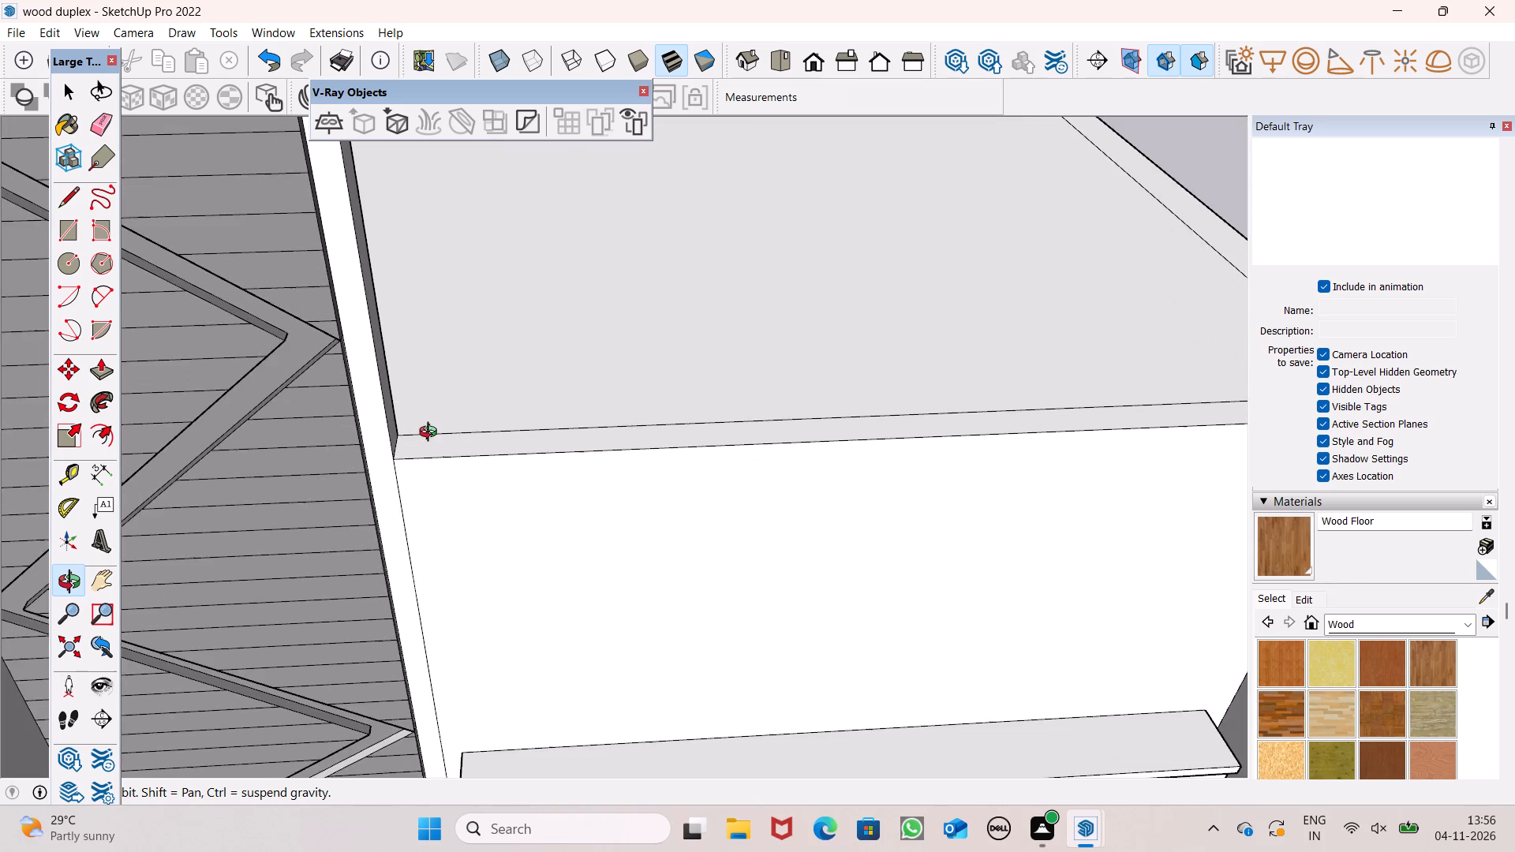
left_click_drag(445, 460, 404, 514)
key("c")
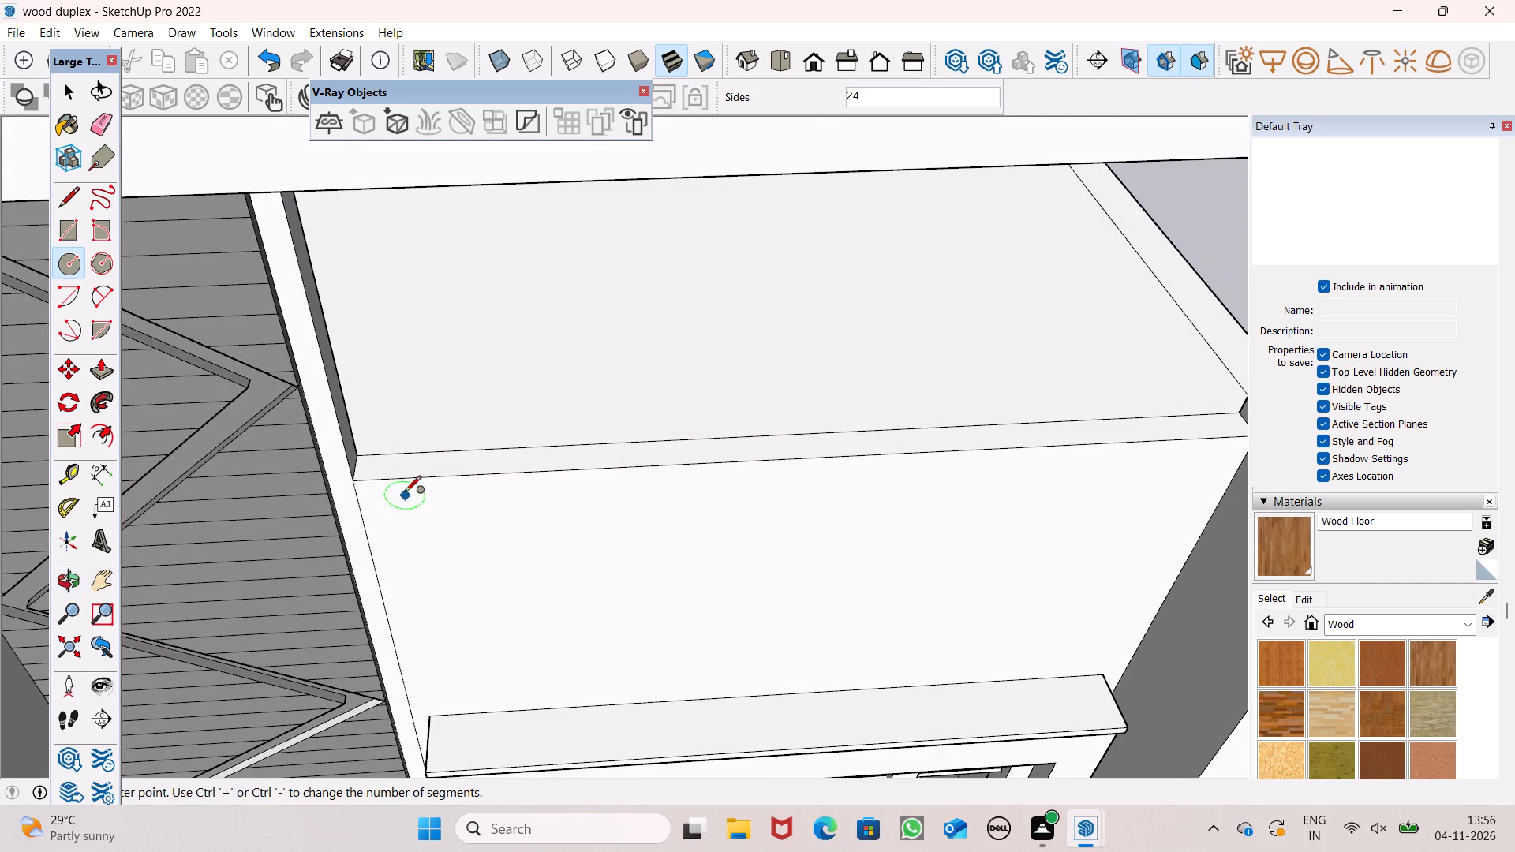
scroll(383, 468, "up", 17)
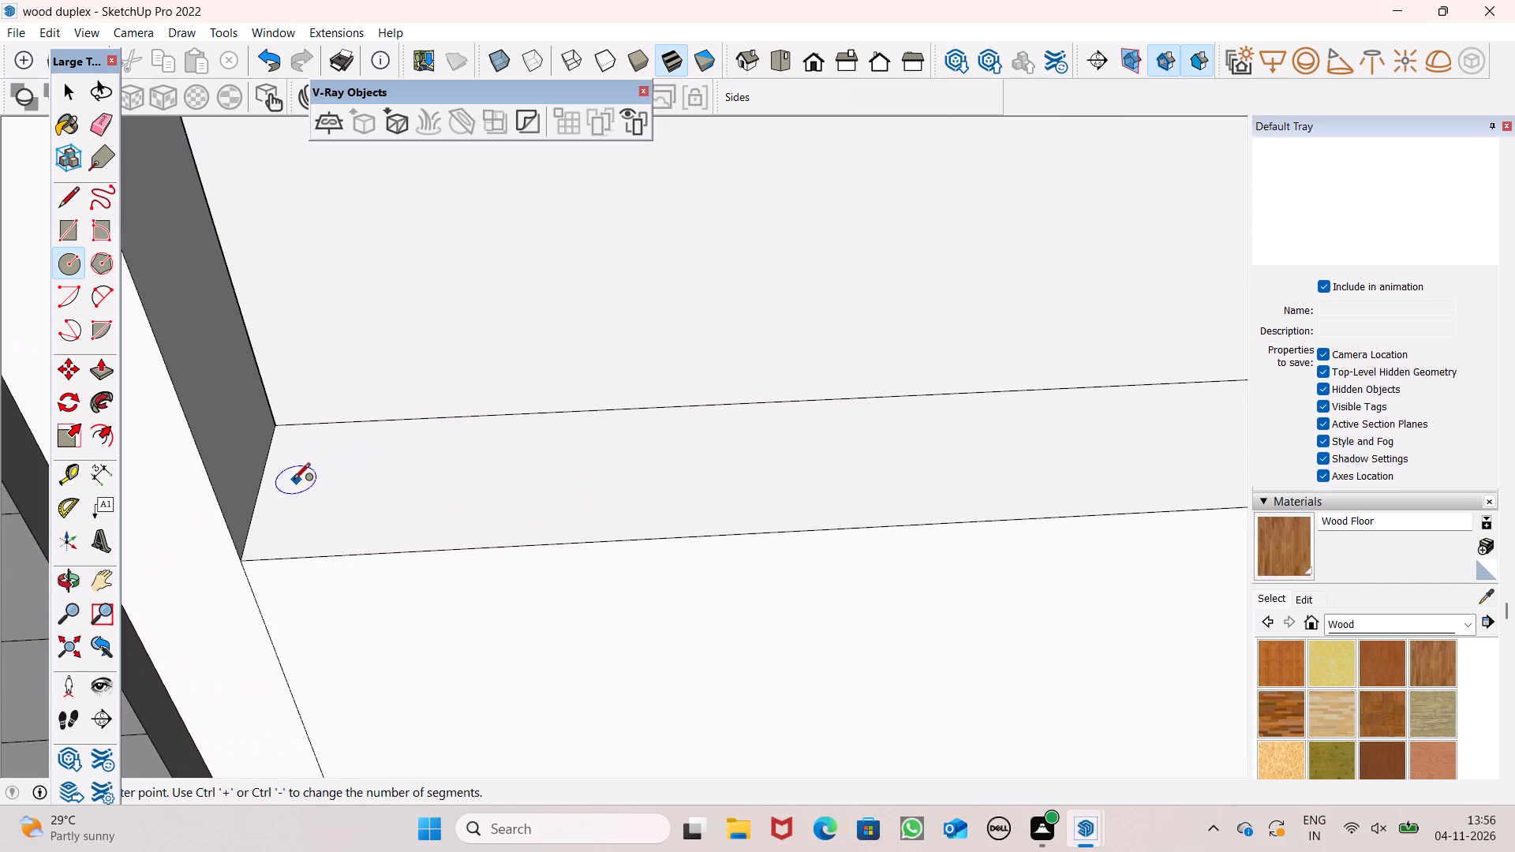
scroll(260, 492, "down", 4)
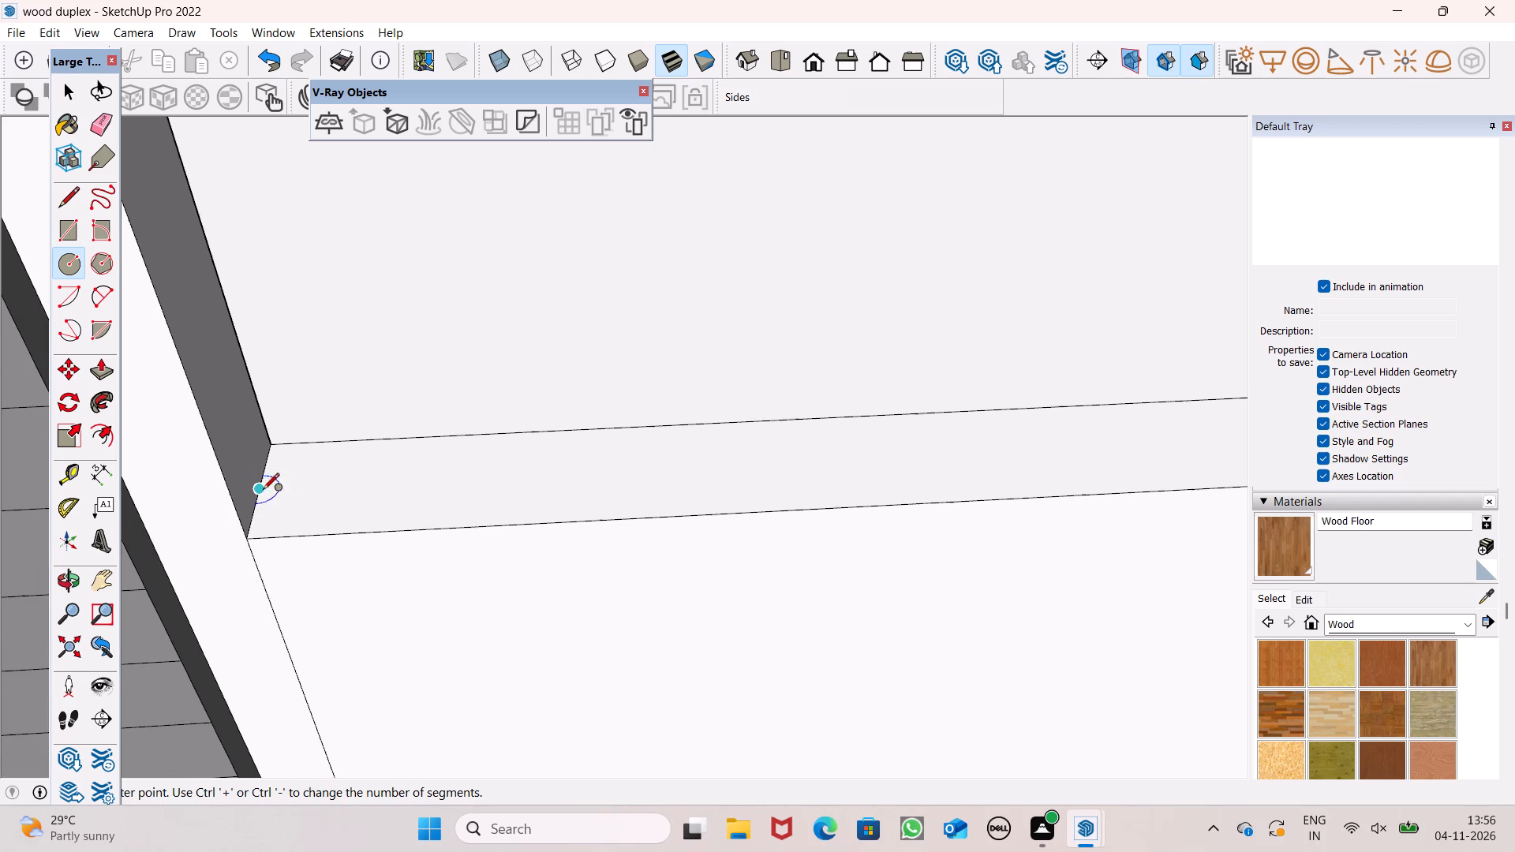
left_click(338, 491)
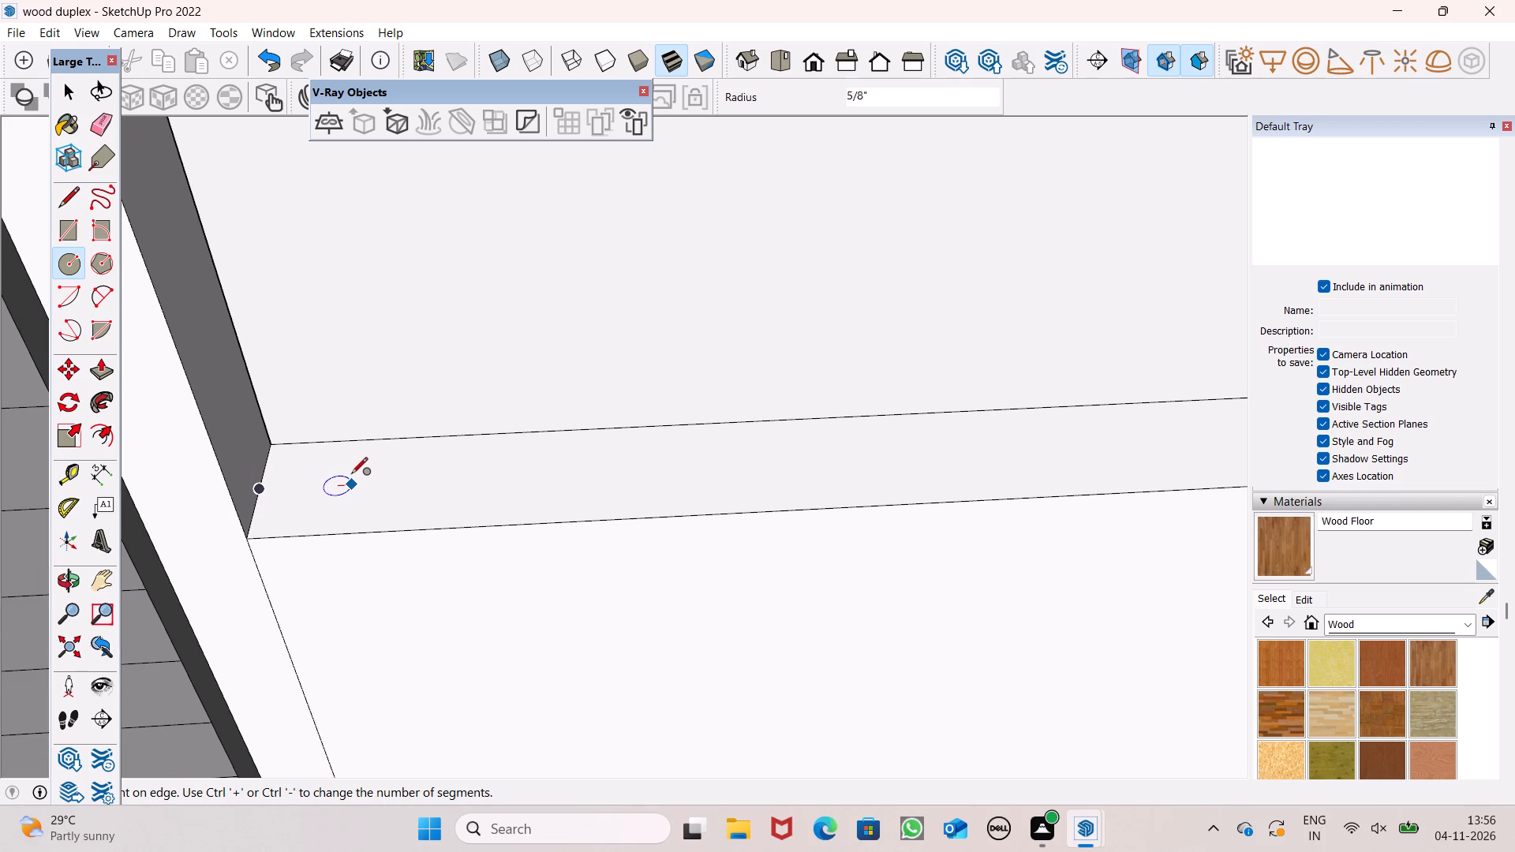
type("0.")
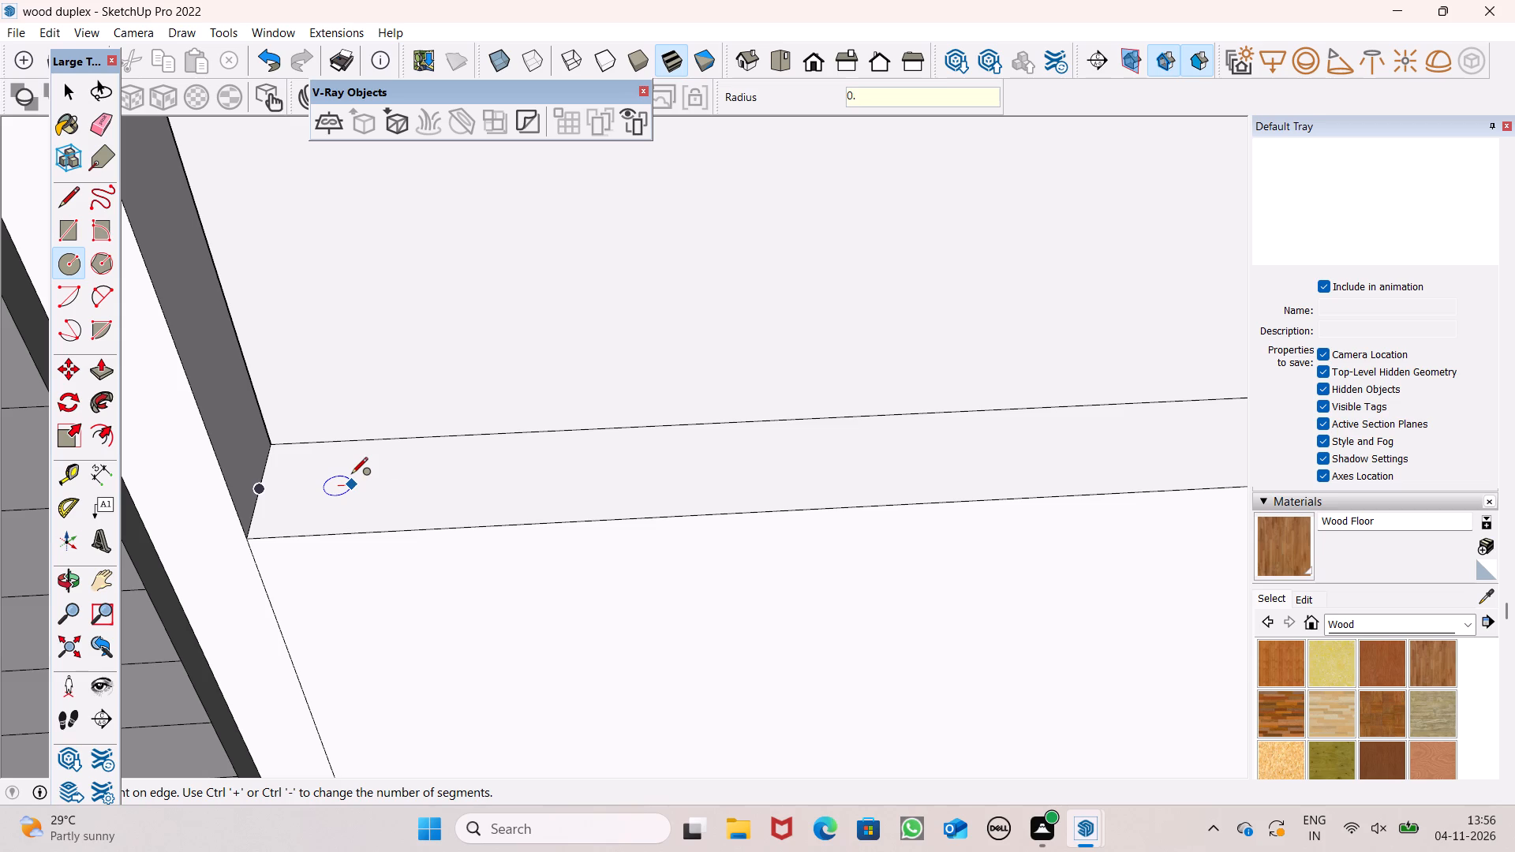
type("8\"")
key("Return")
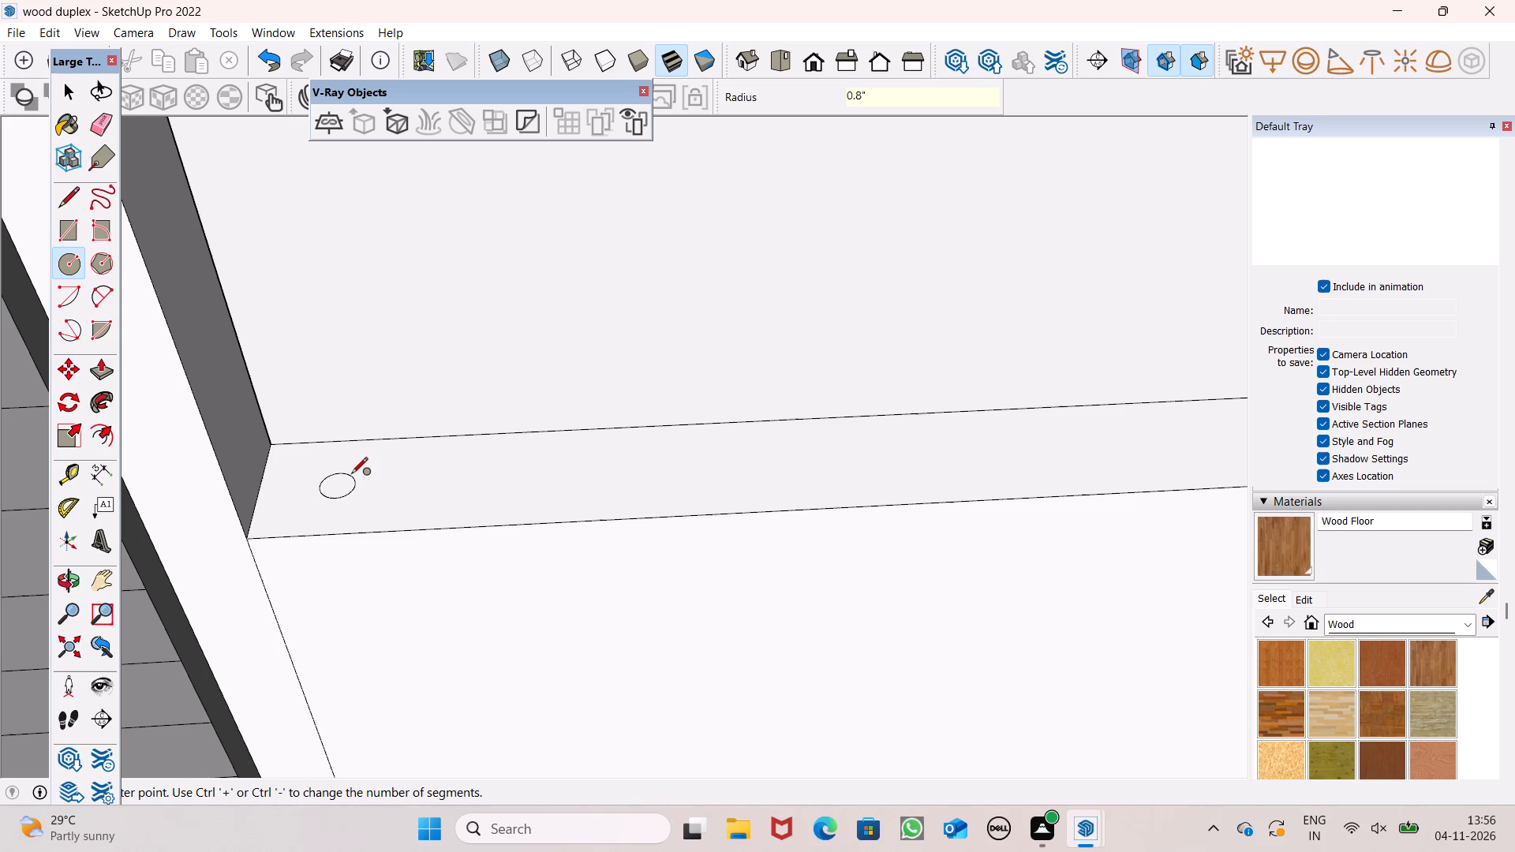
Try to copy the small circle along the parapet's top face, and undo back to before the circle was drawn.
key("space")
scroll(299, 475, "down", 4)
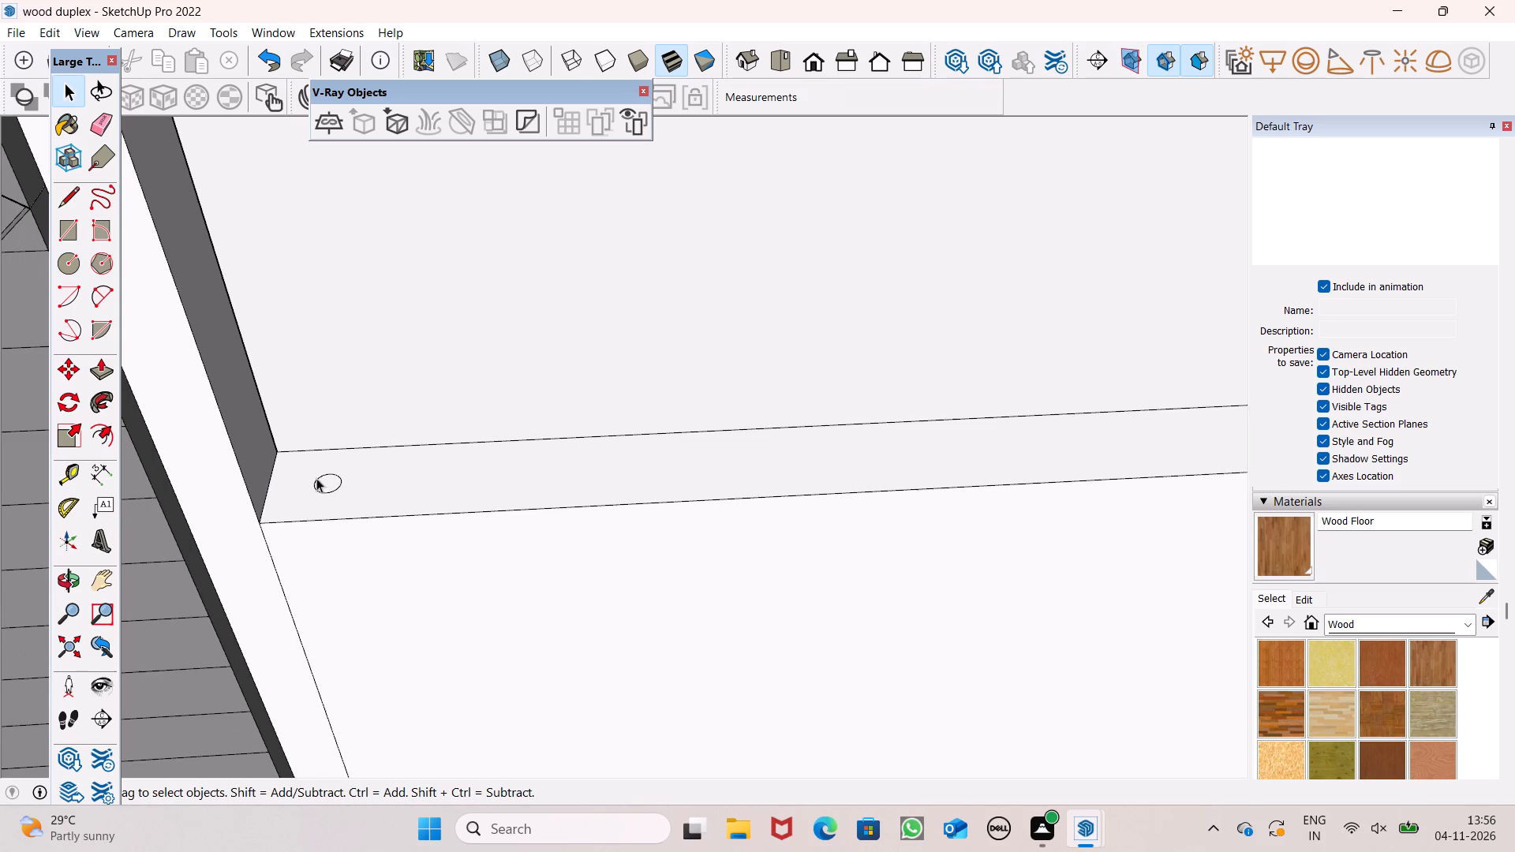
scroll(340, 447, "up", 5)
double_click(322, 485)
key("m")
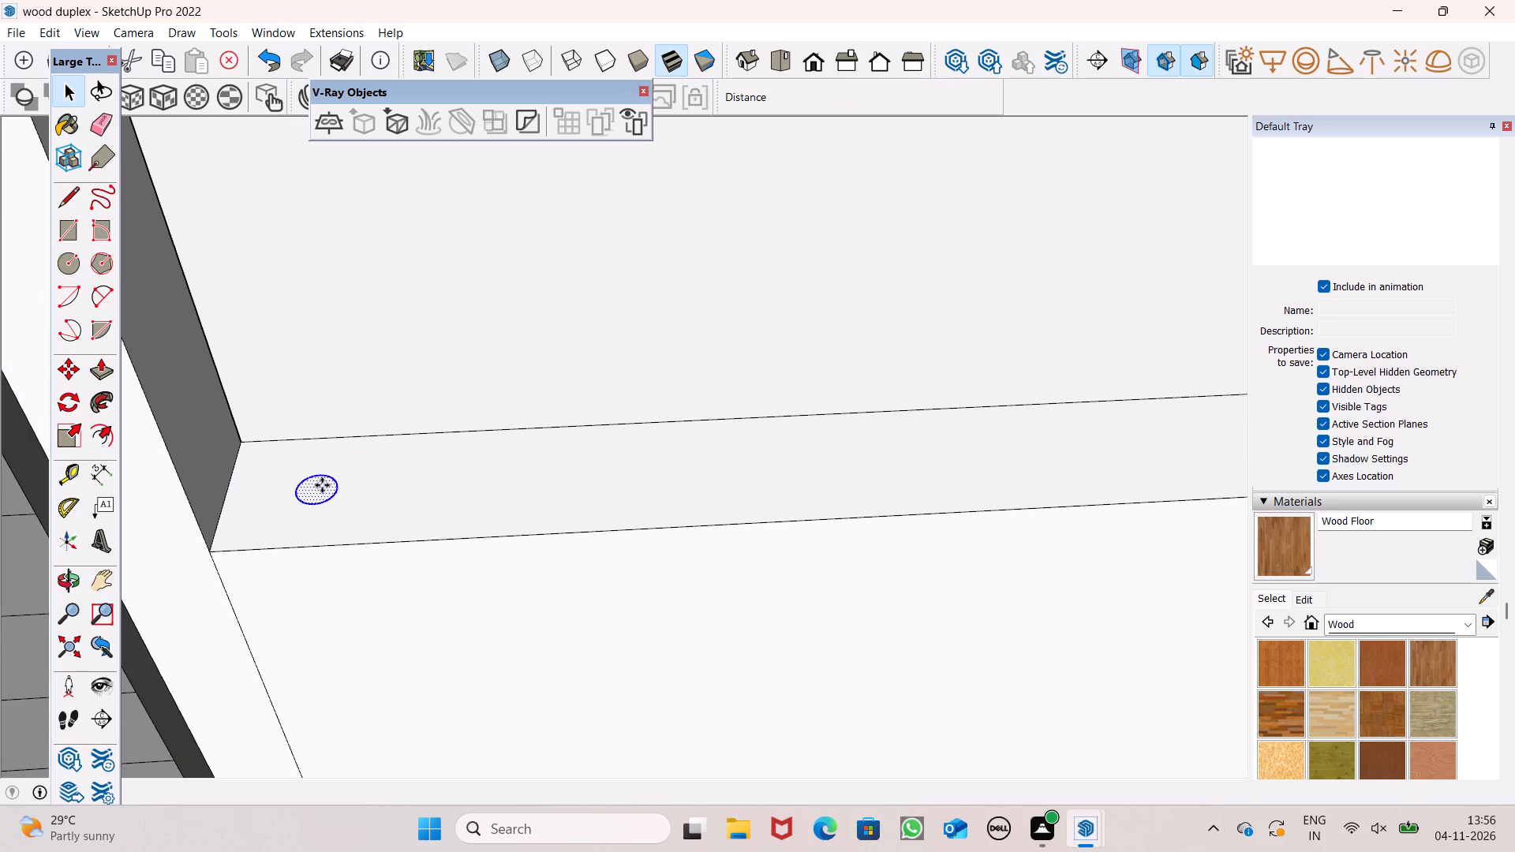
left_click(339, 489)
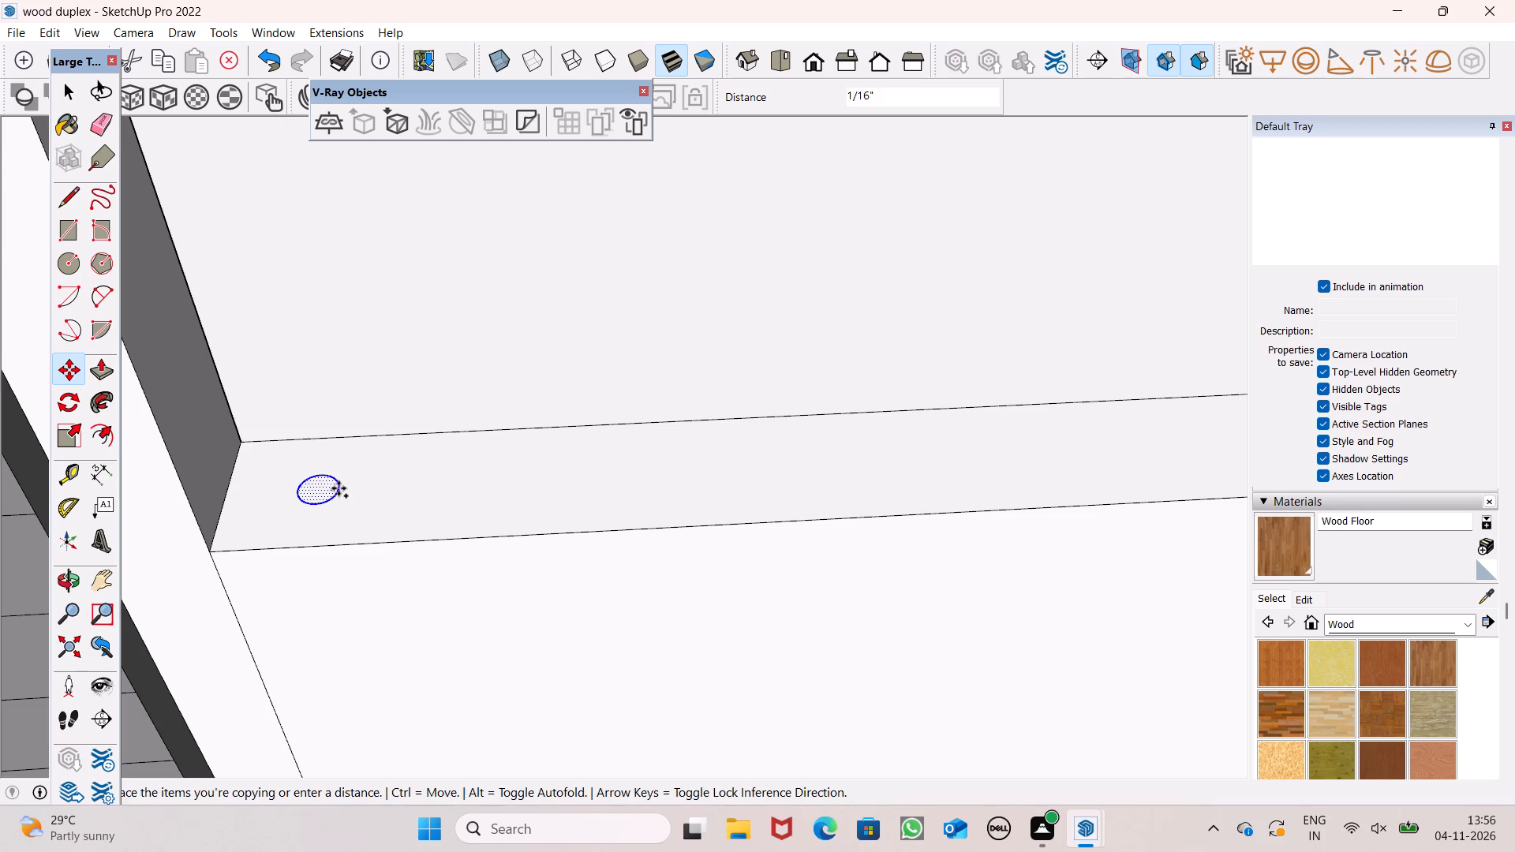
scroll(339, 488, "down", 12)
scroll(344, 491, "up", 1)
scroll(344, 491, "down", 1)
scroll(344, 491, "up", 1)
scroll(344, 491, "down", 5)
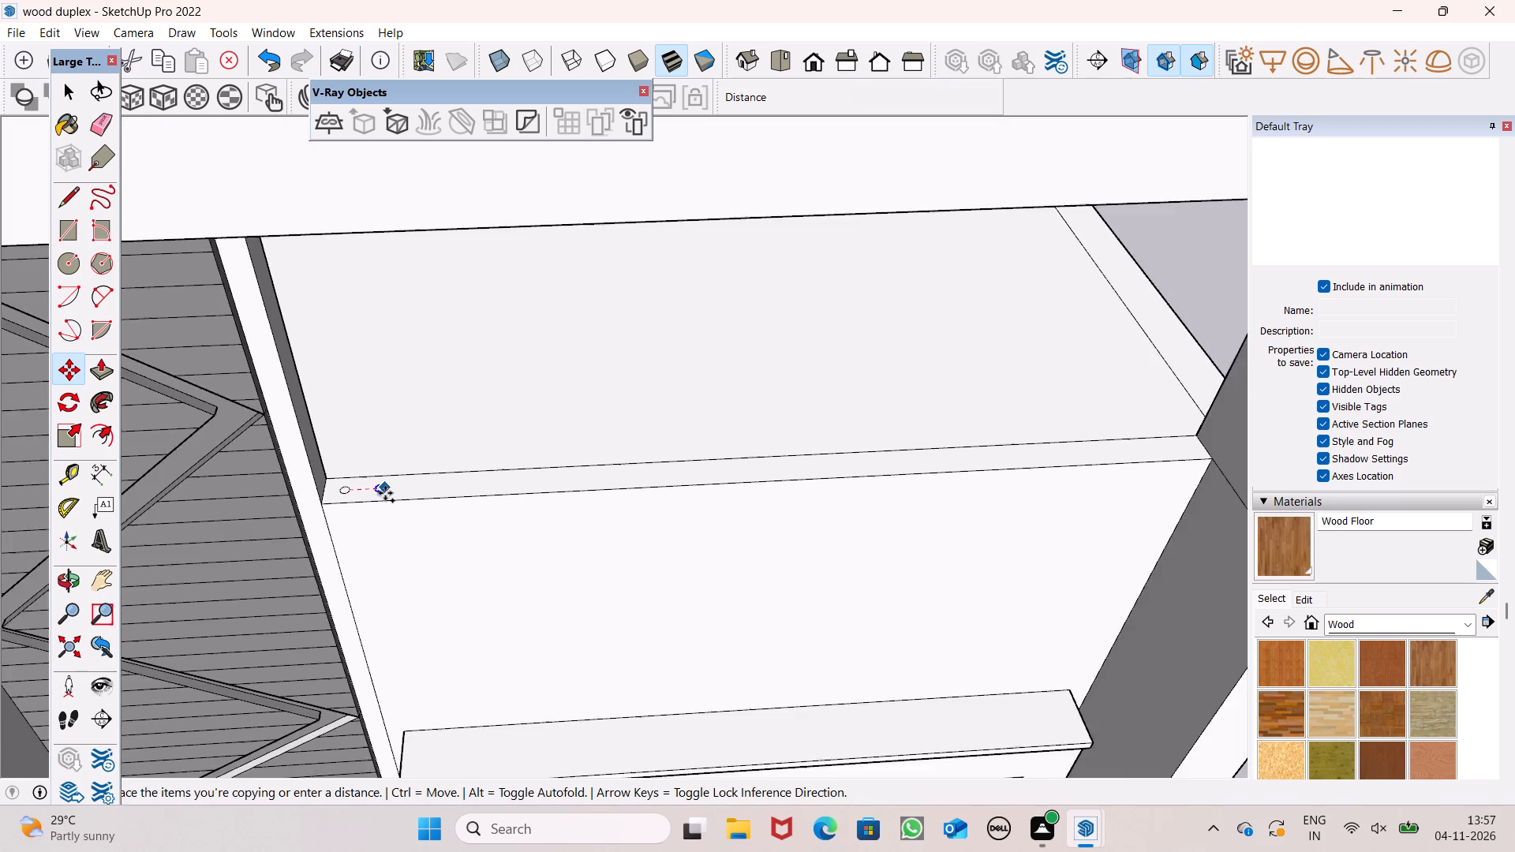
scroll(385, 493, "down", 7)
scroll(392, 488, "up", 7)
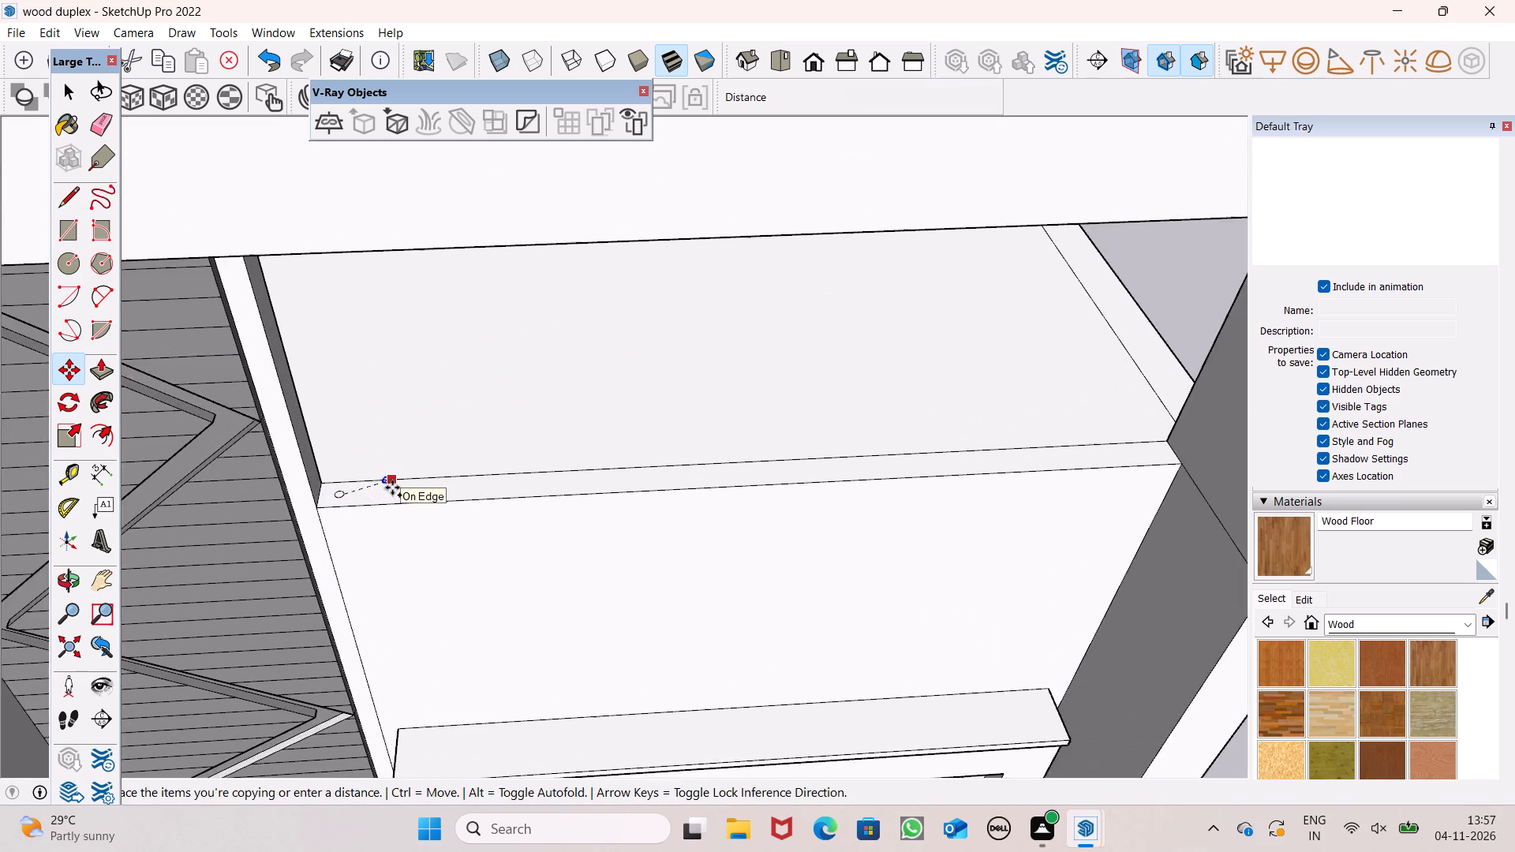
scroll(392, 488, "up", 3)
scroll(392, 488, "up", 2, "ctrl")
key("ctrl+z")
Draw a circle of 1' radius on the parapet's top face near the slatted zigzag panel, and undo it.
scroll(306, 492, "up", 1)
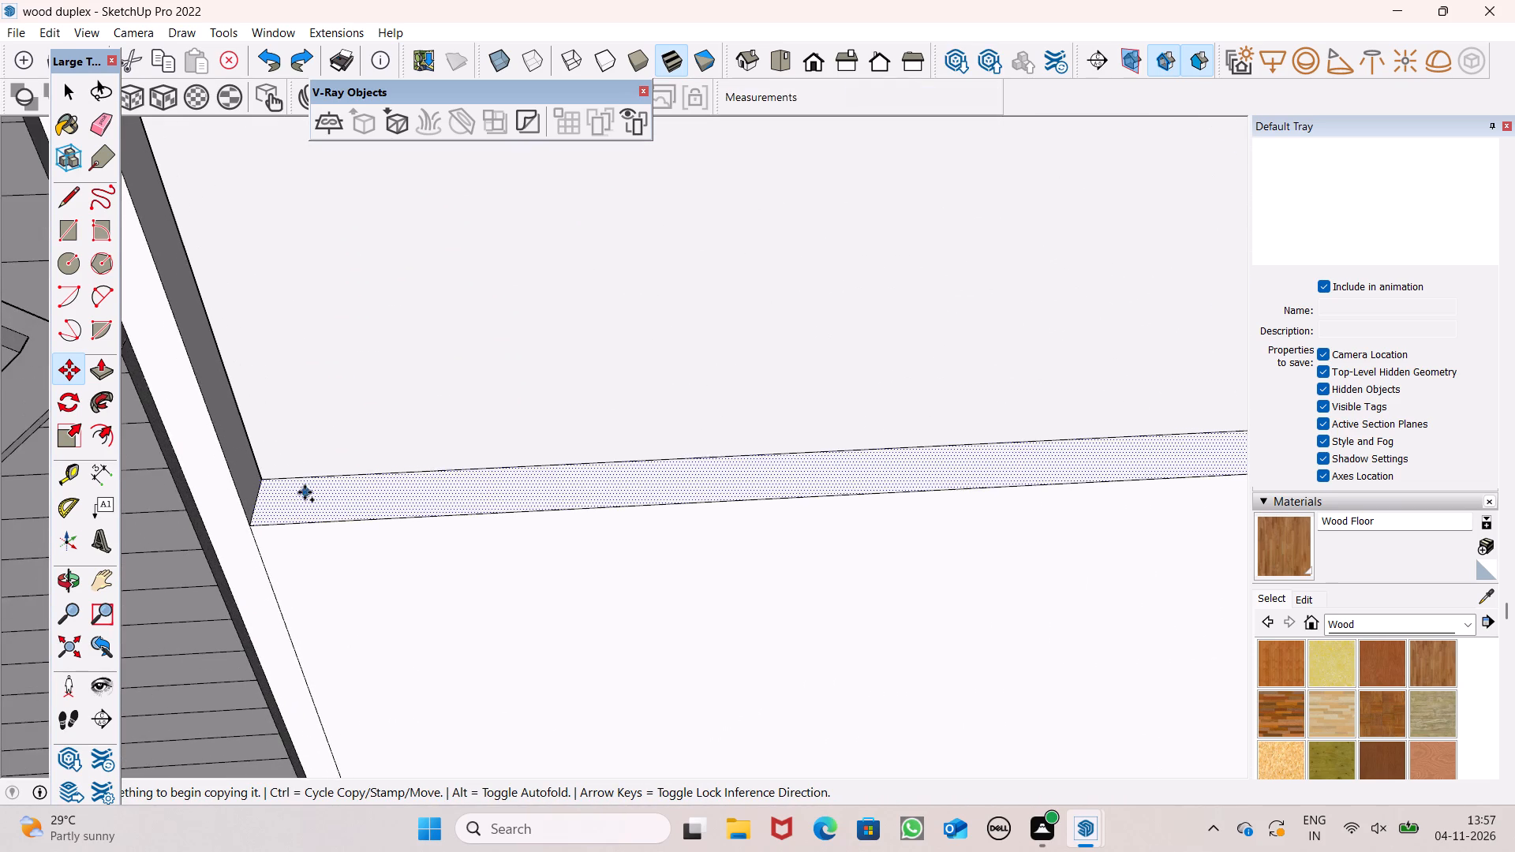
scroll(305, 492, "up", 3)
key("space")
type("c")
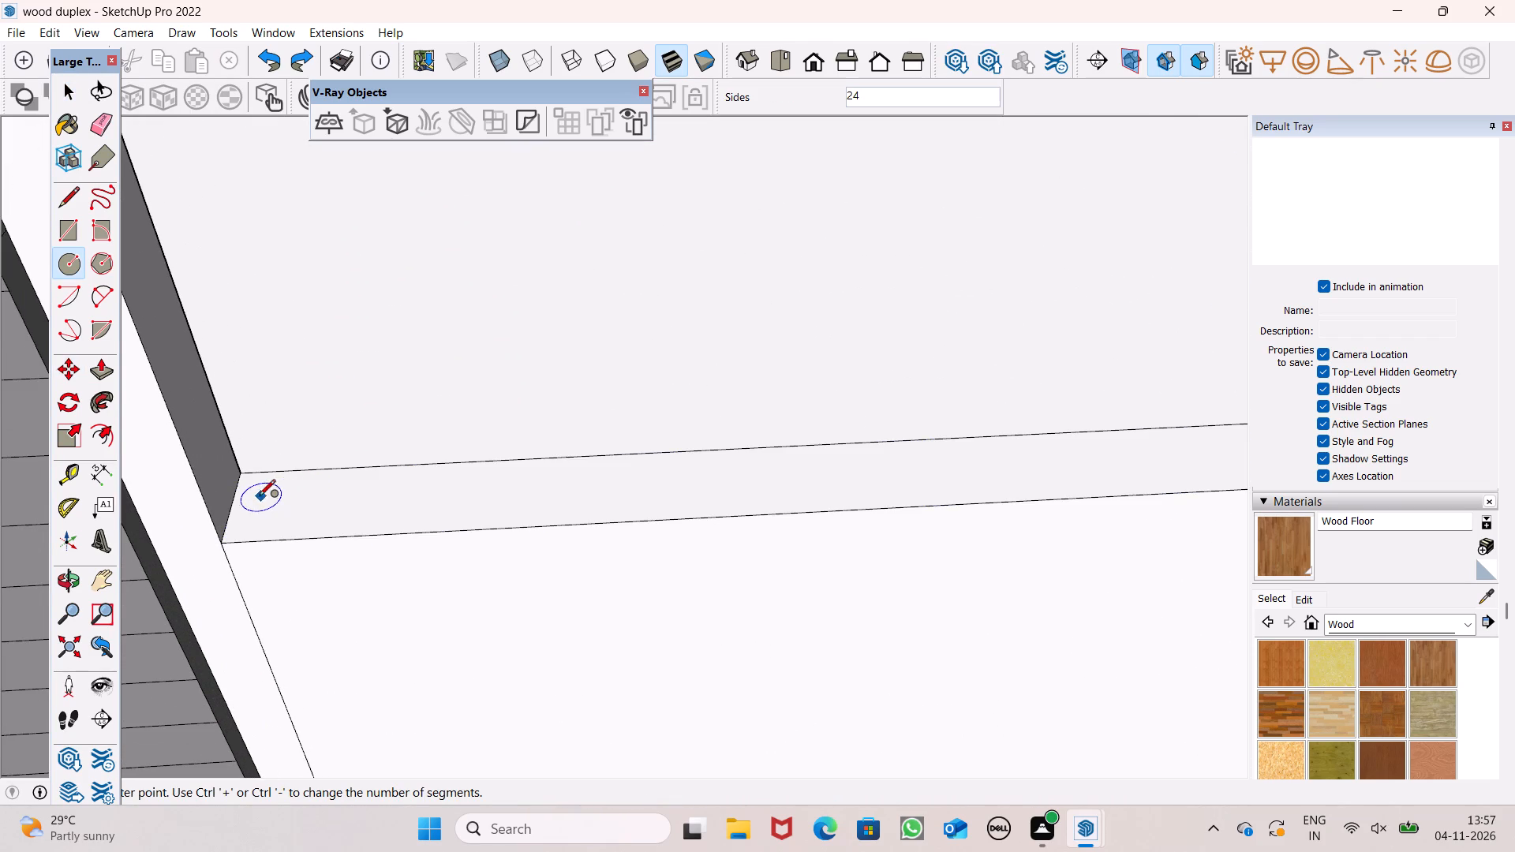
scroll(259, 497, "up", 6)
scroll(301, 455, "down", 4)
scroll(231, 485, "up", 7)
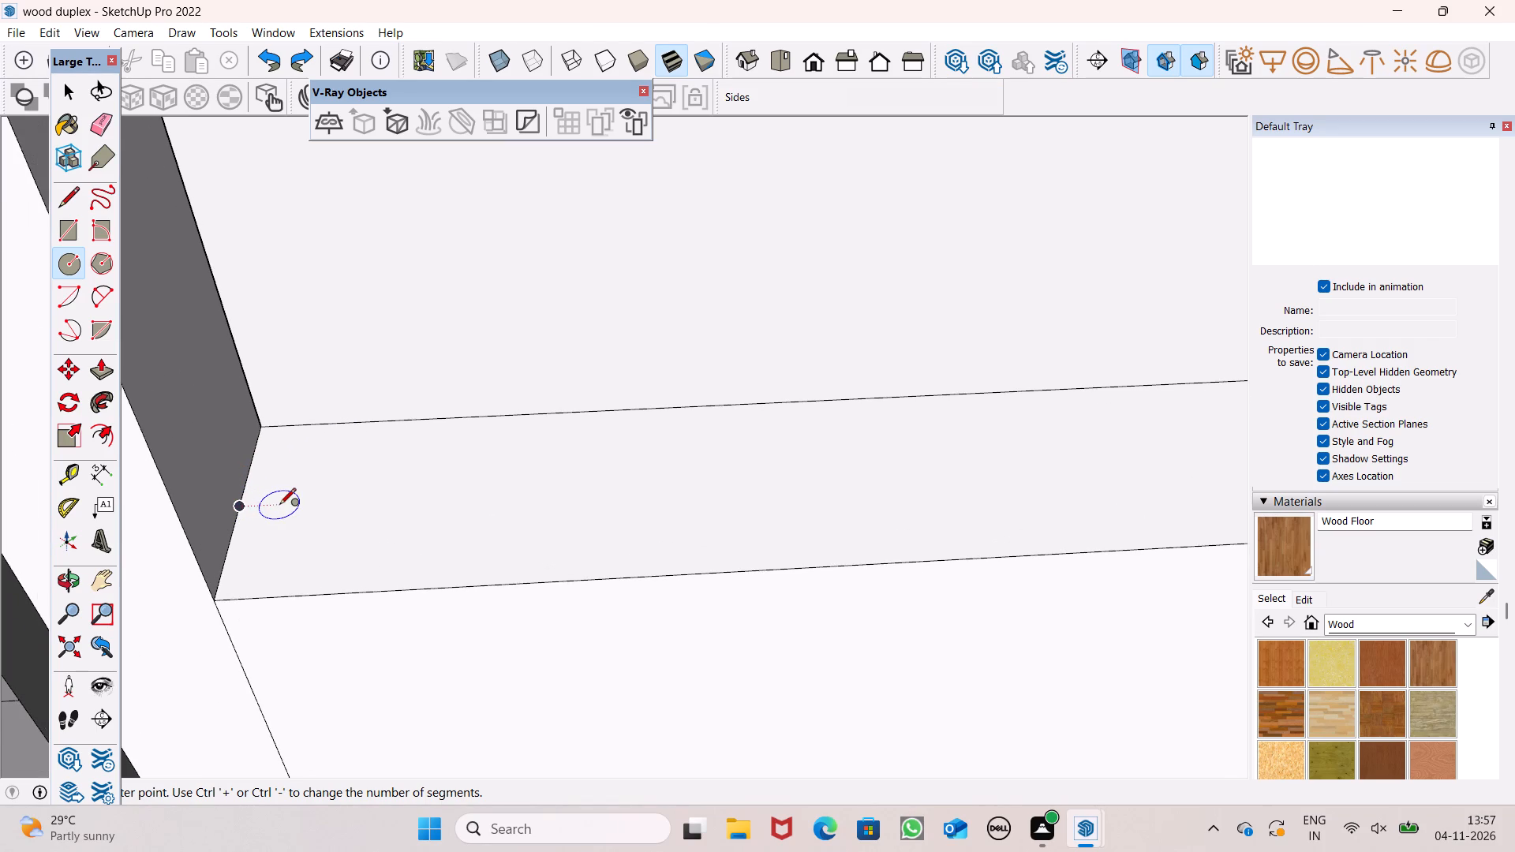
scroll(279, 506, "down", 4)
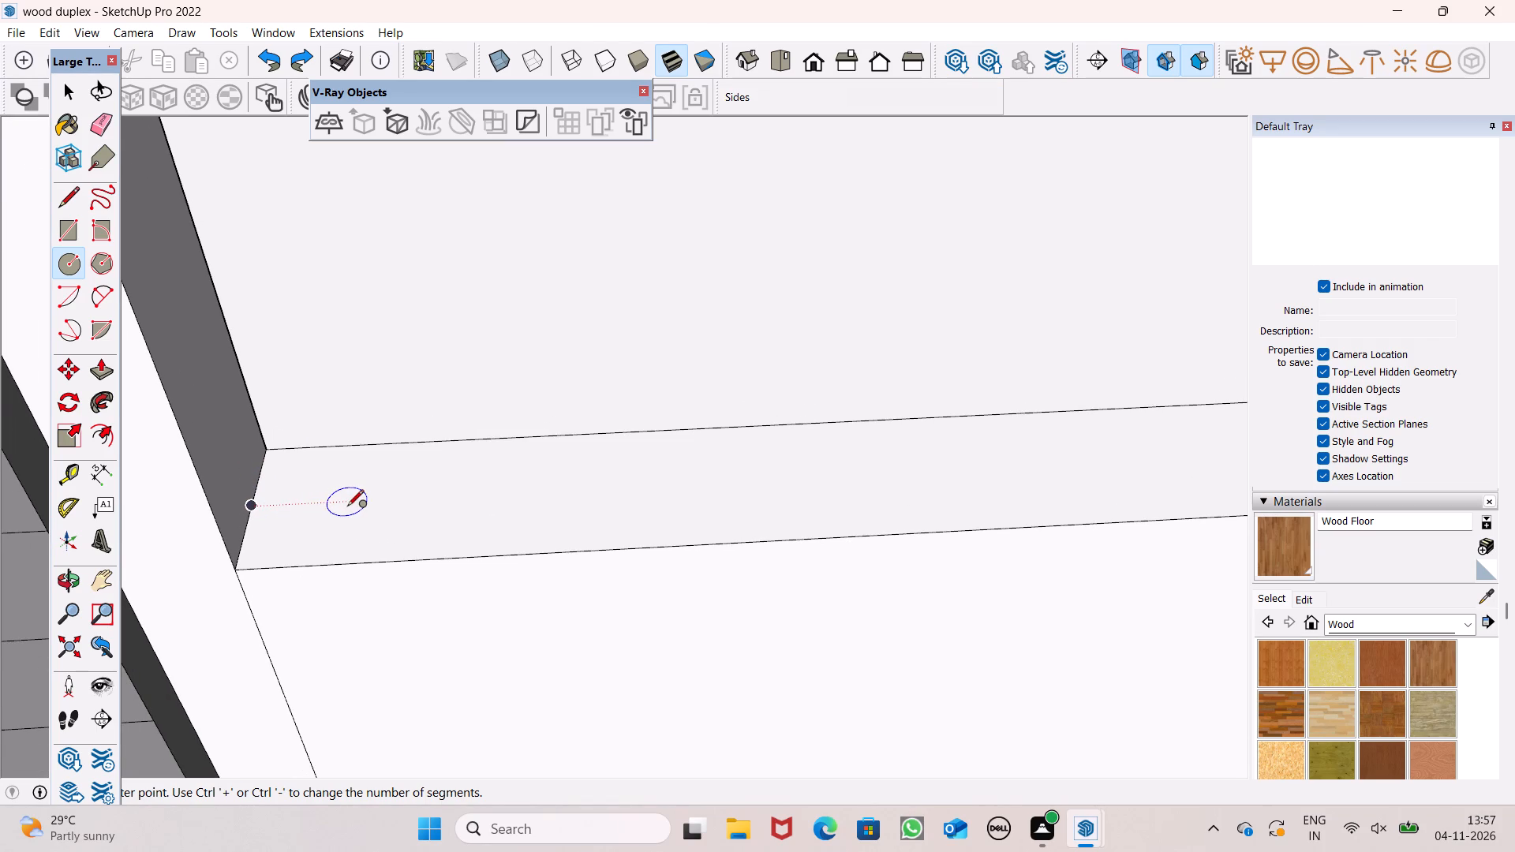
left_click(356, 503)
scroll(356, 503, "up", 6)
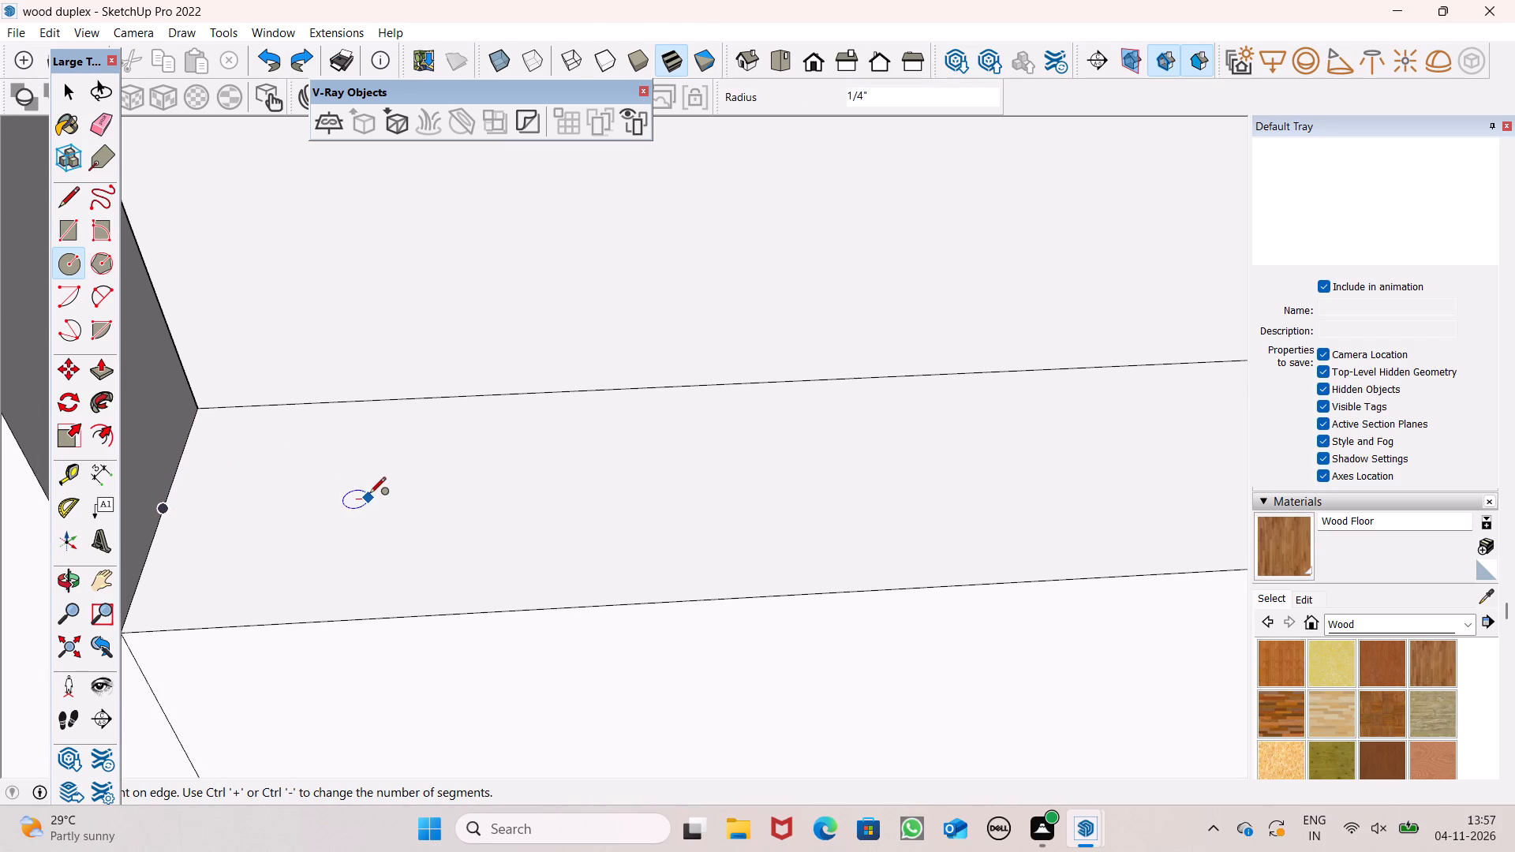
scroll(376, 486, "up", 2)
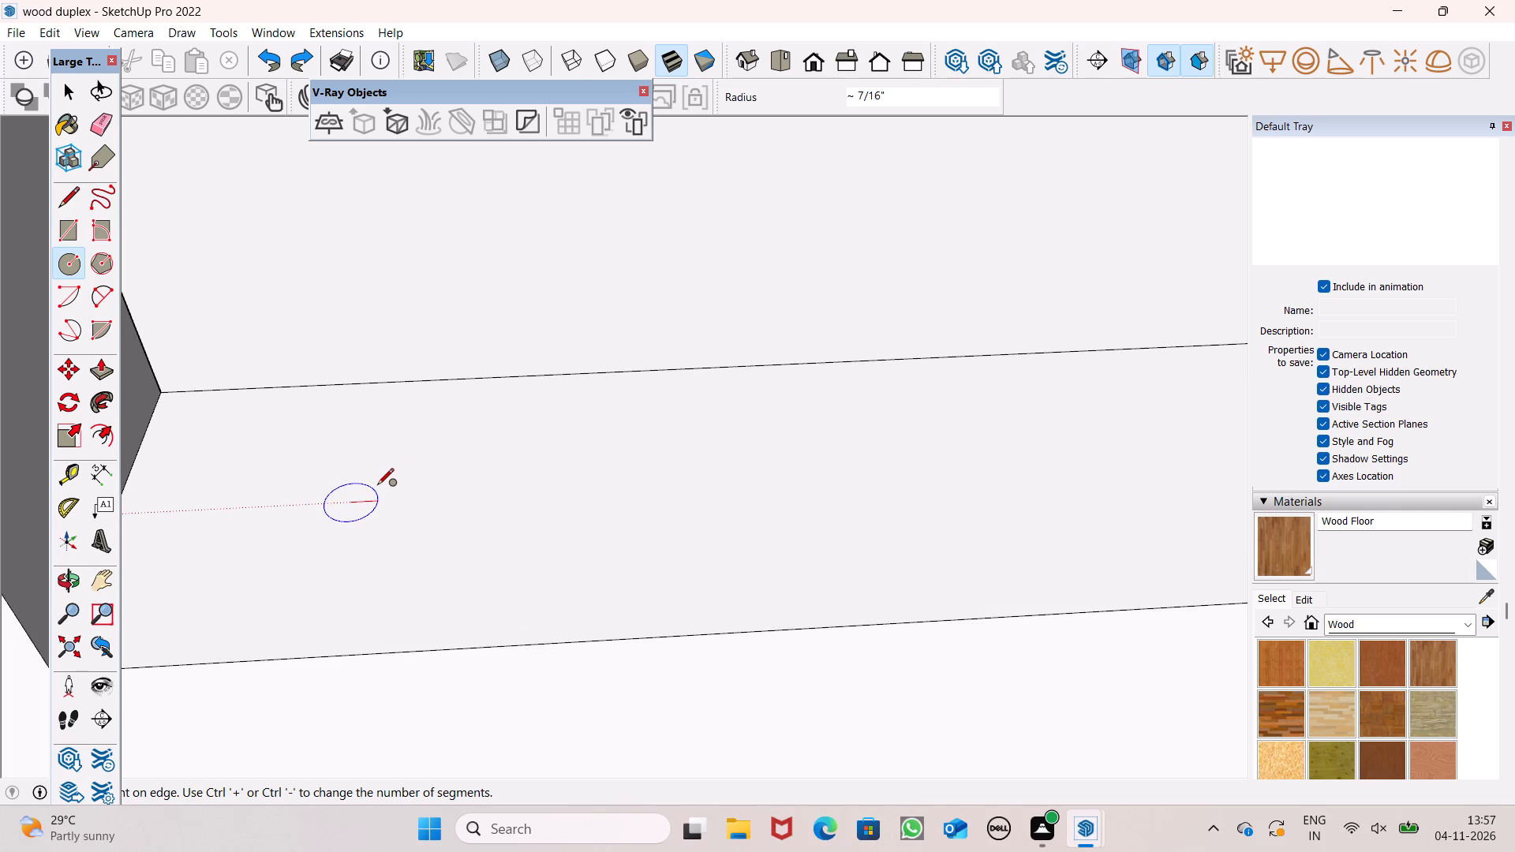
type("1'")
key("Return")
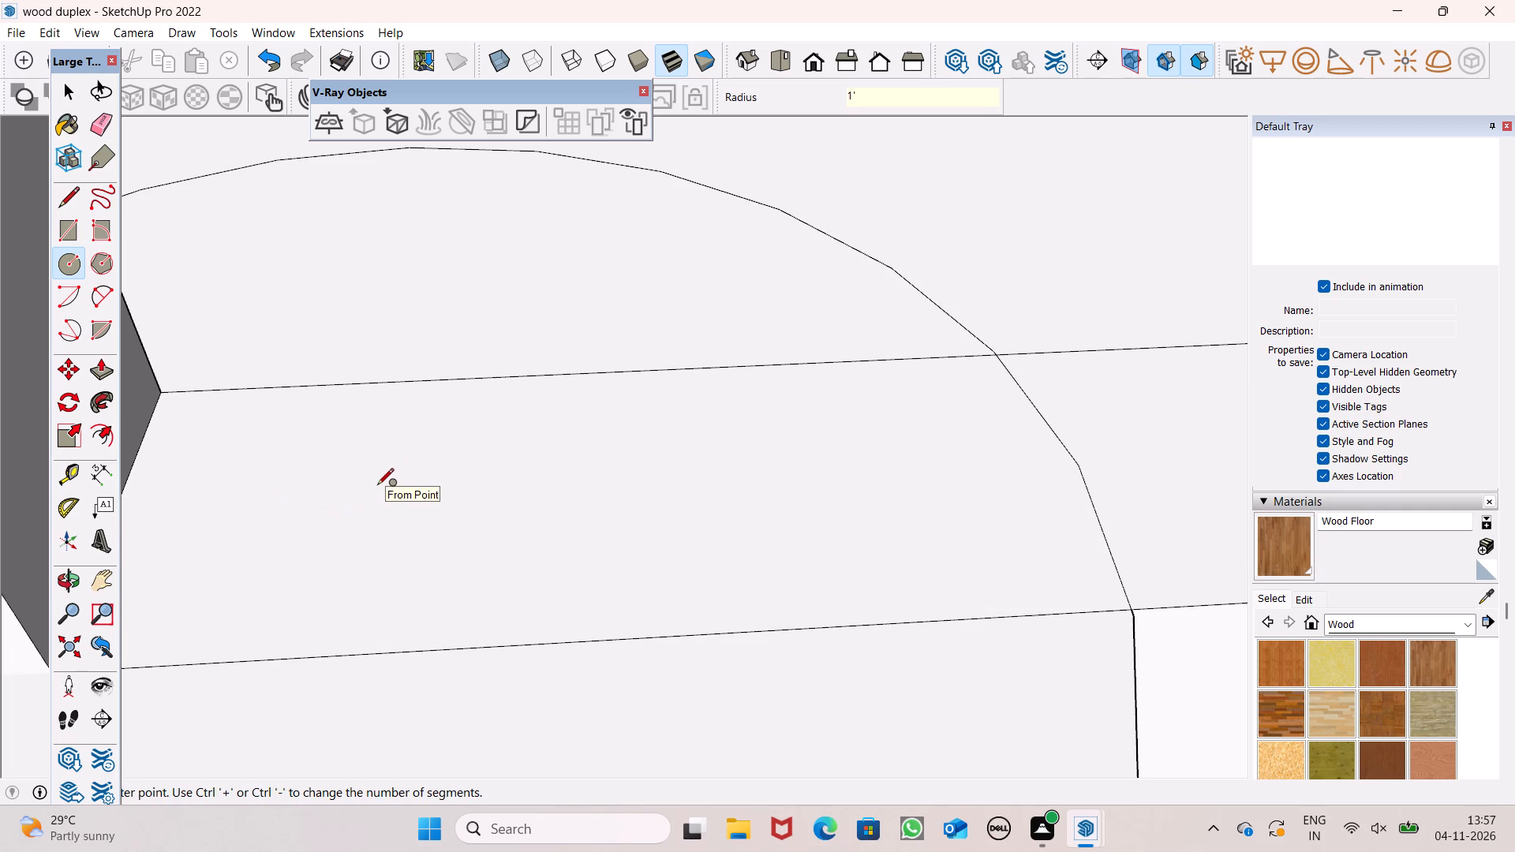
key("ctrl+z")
Draw a circle of 1" radius on the parapet's top face, near the end beside the slatted zigzag panel.
scroll(387, 495, "down", 6)
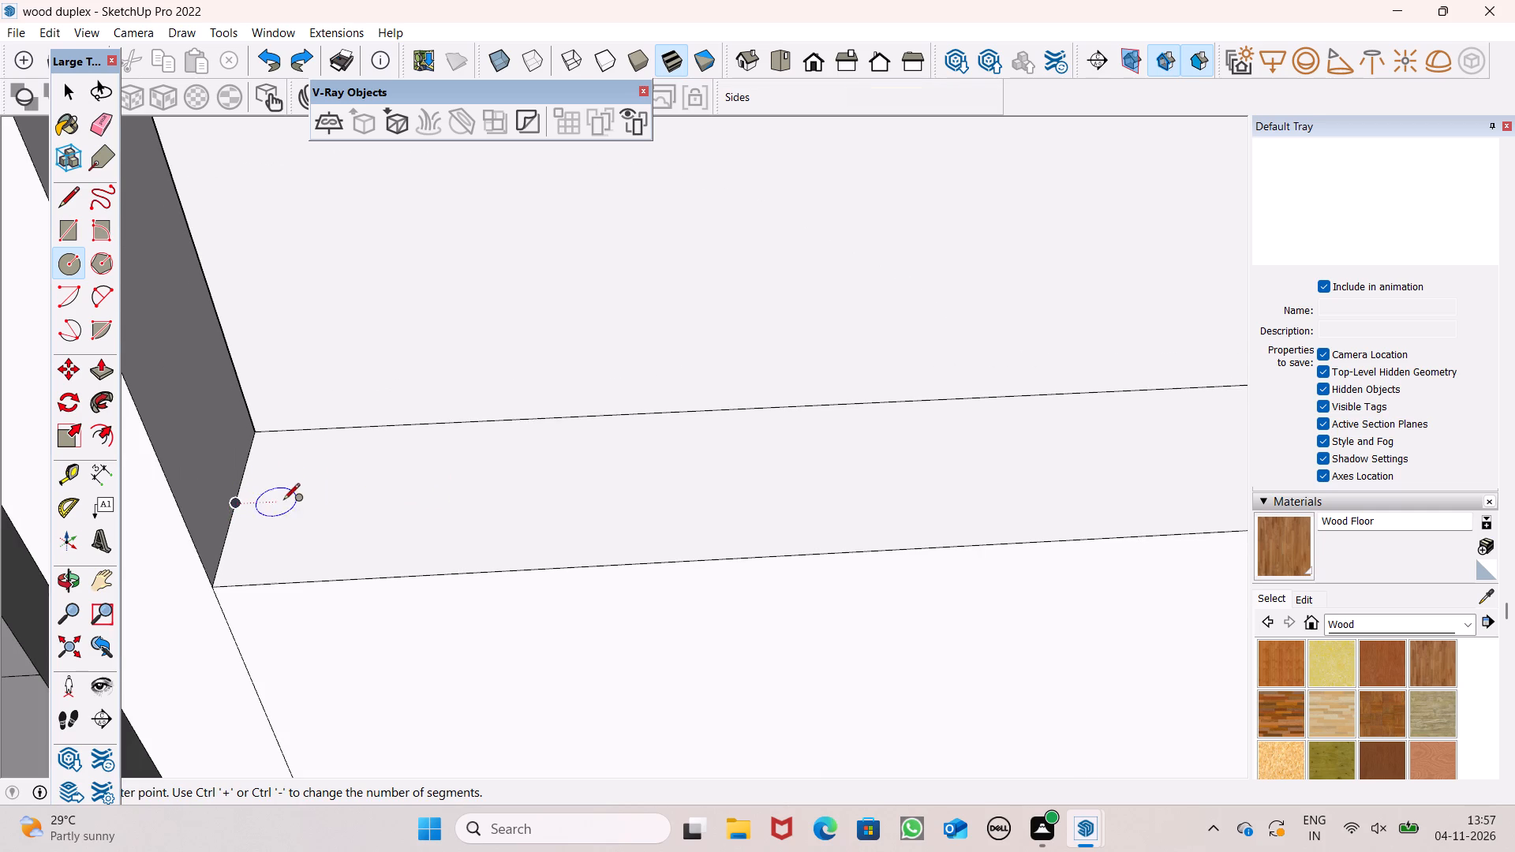
left_click(366, 498)
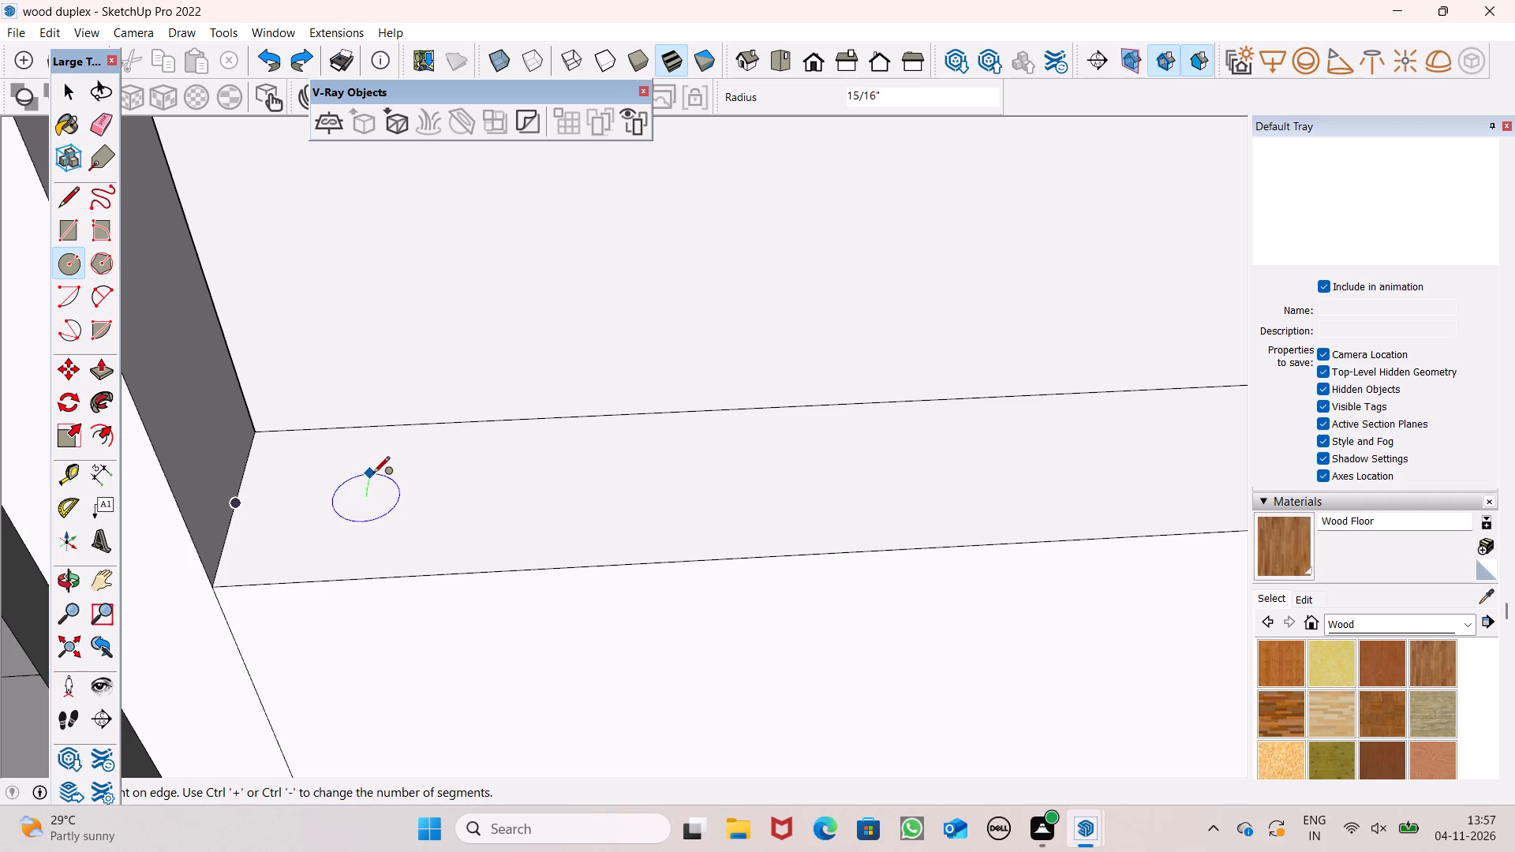
type("1\"")
key("Return")
scroll(411, 582, "down", 2)
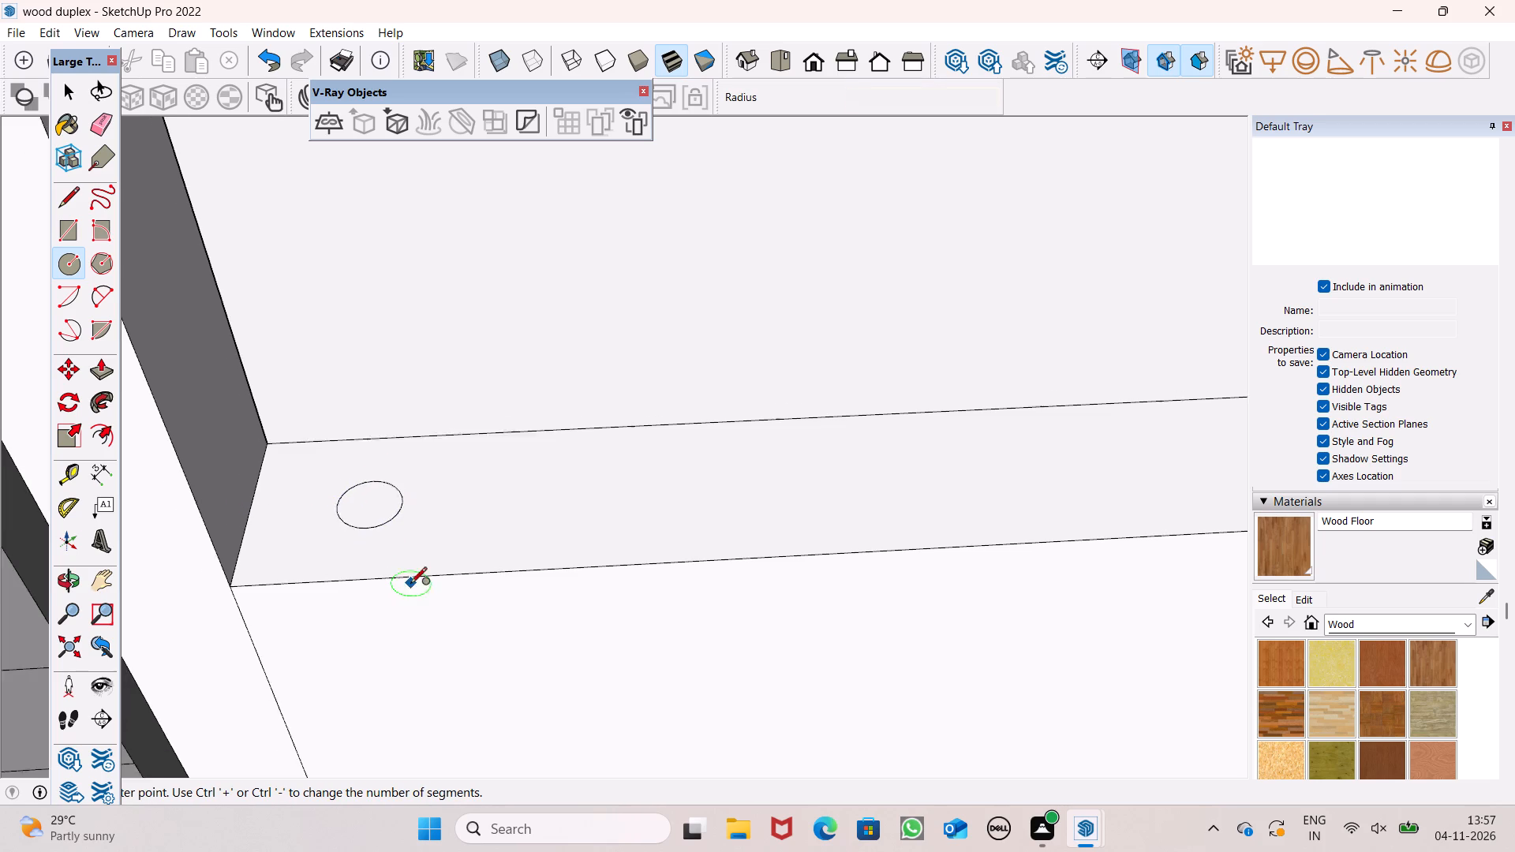
scroll(410, 585, "down", 7)
scroll(421, 597, "up", 1)
scroll(412, 586, "down", 3)
key("space")
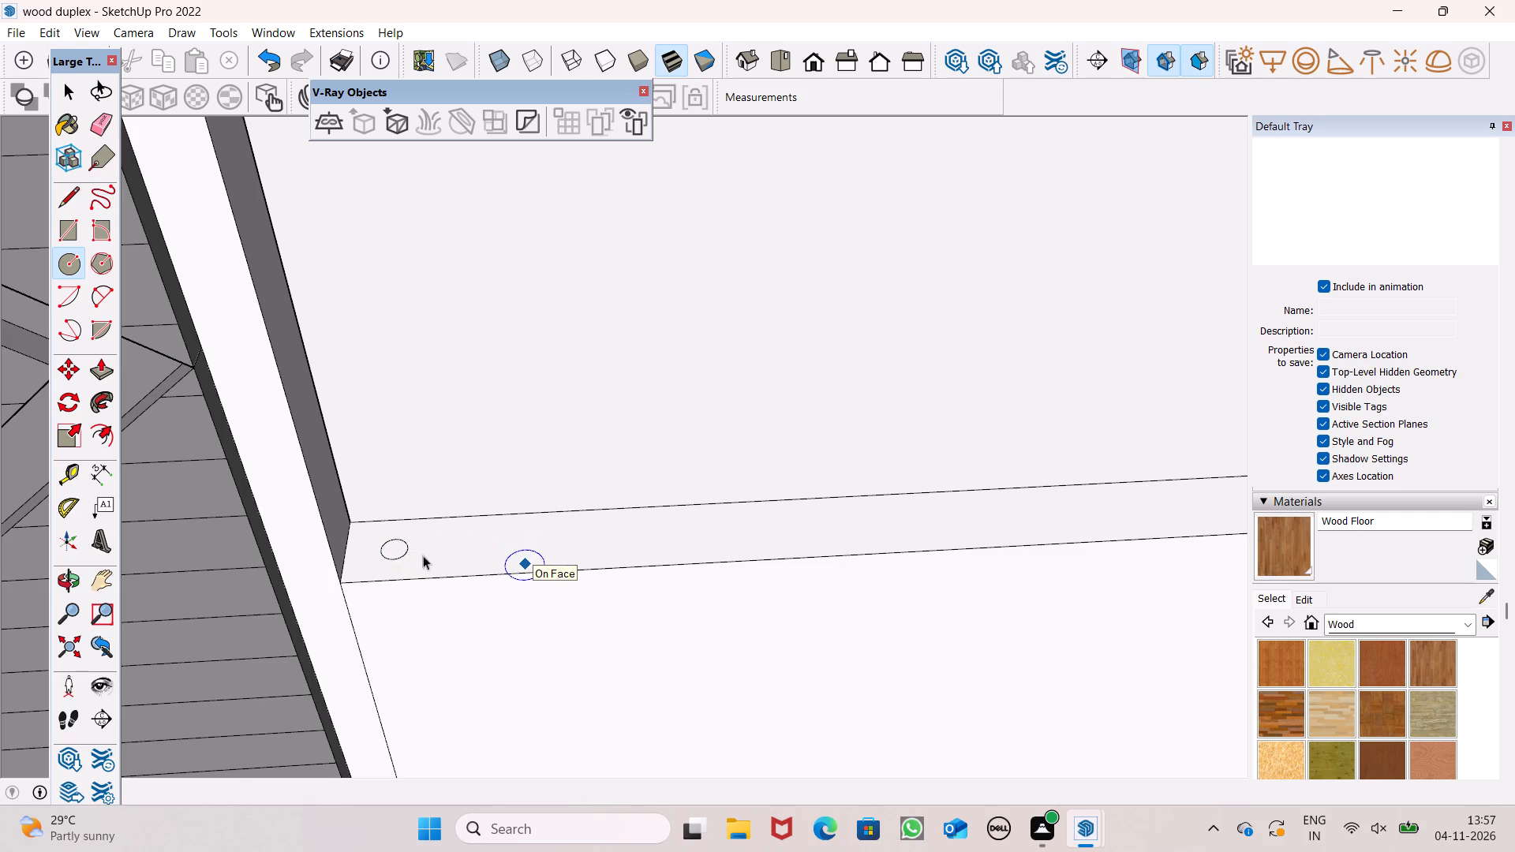
Set the small parapet circle's segment count to 30.
scroll(391, 547, "up", 11)
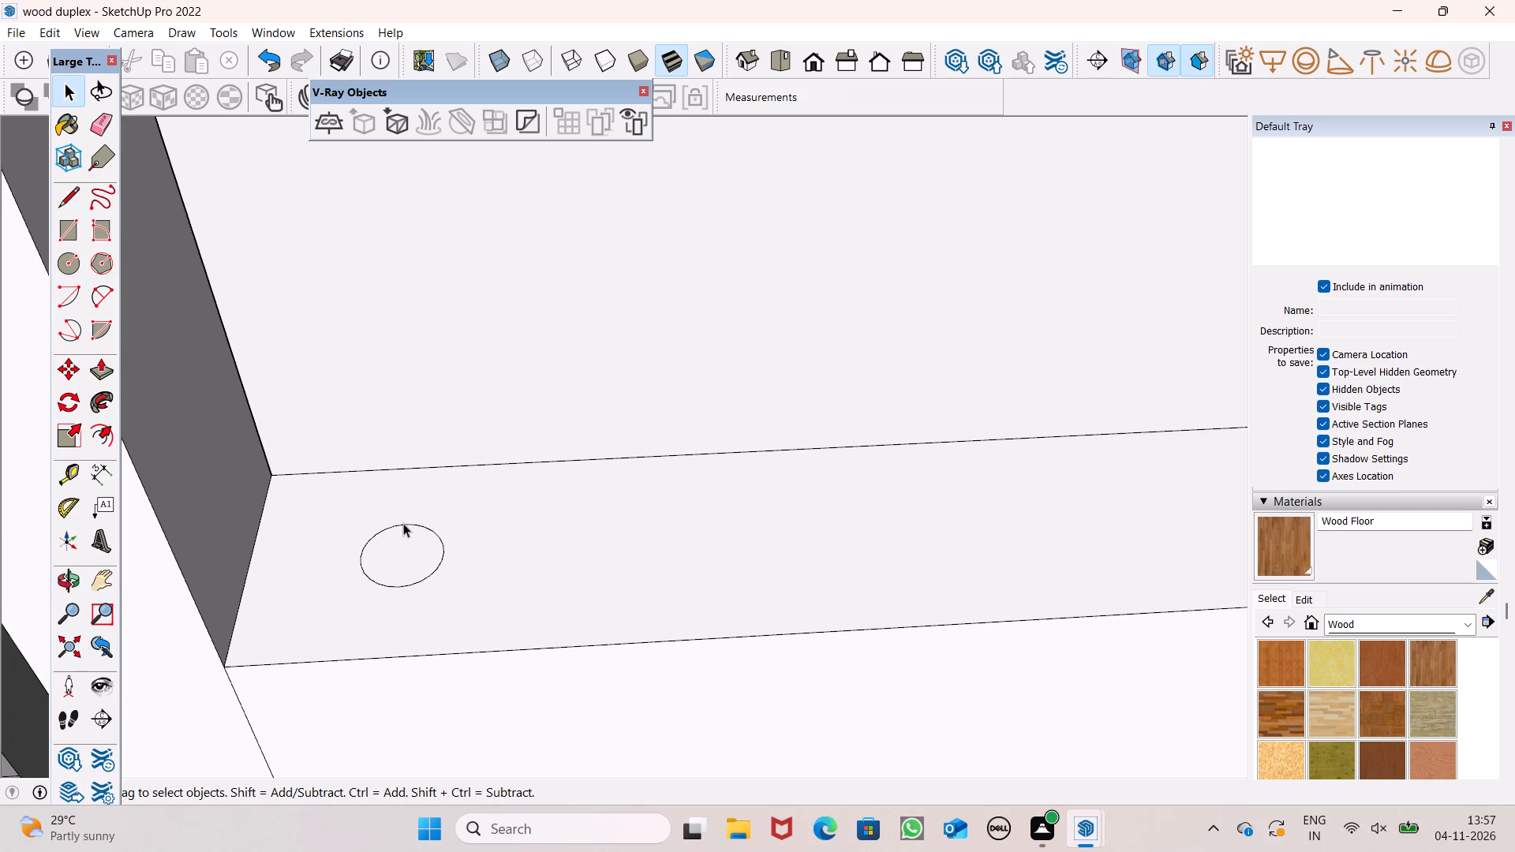
left_click(403, 523)
scroll(1323, 422, "up", 14)
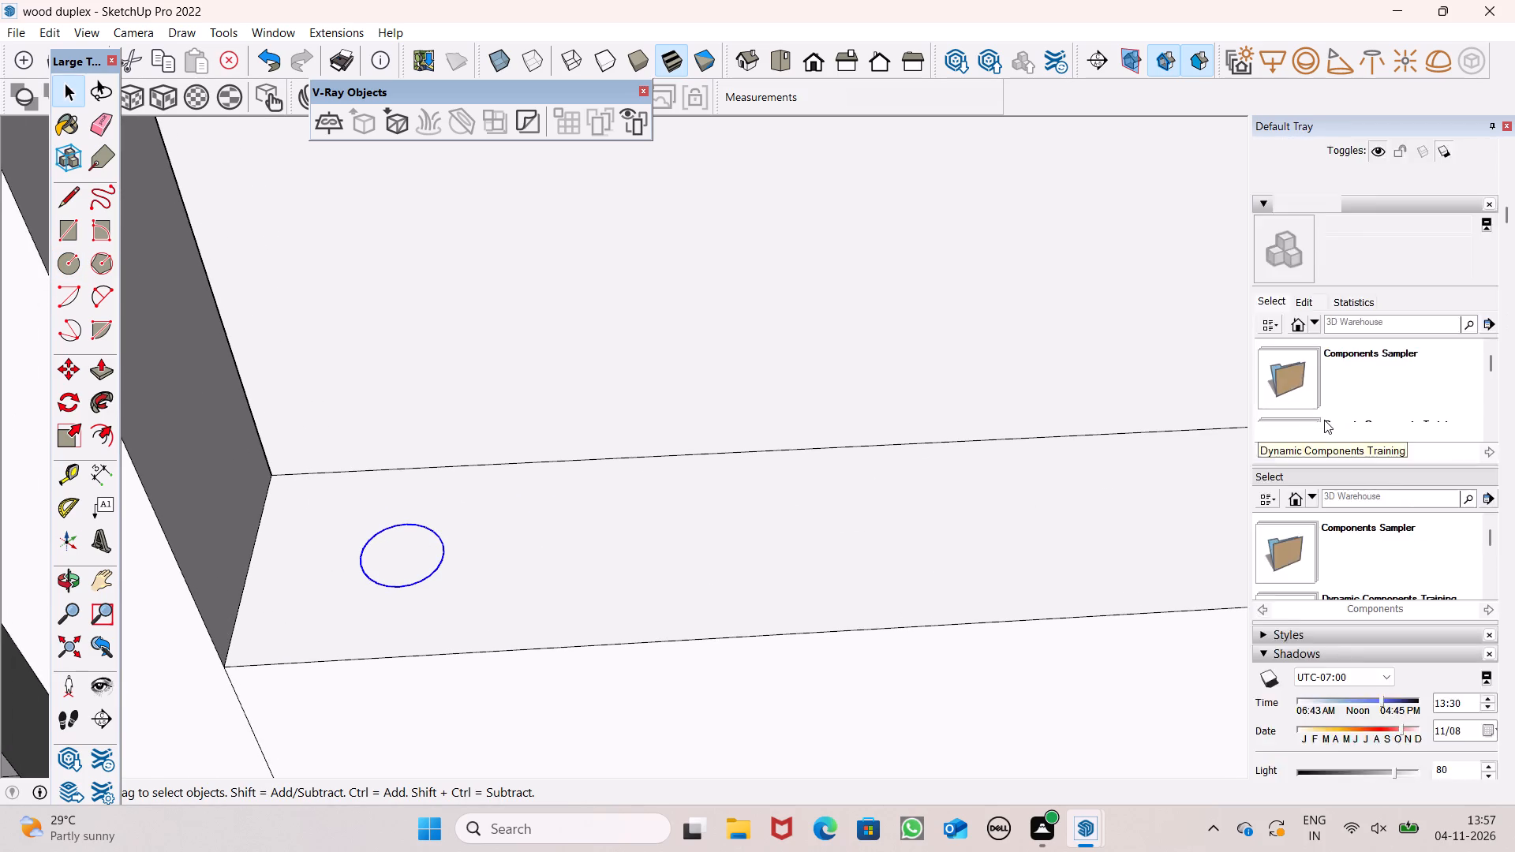
scroll(1324, 420, "up", 5)
left_click(1399, 244)
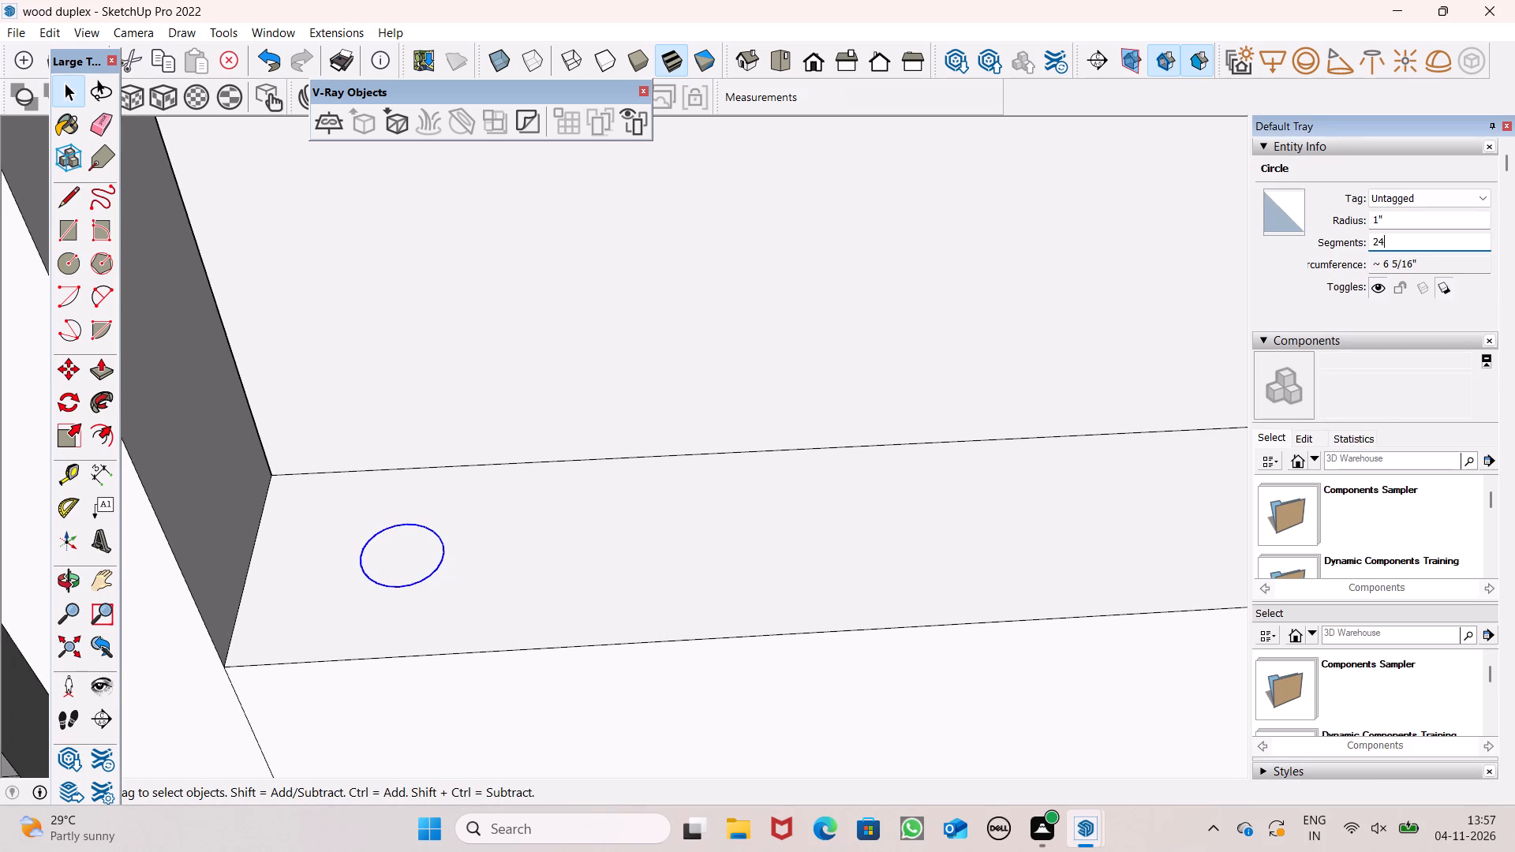
key("BackSpace")
key("BackSpace")
key("BackSpace")
key("BackSpace")
key("BackSpace")
key("BackSpace")
key("BackSpace")
key("BackSpace")
key("BackSpace")
type("30")
key("Return")
scroll(514, 517, "up", 3)
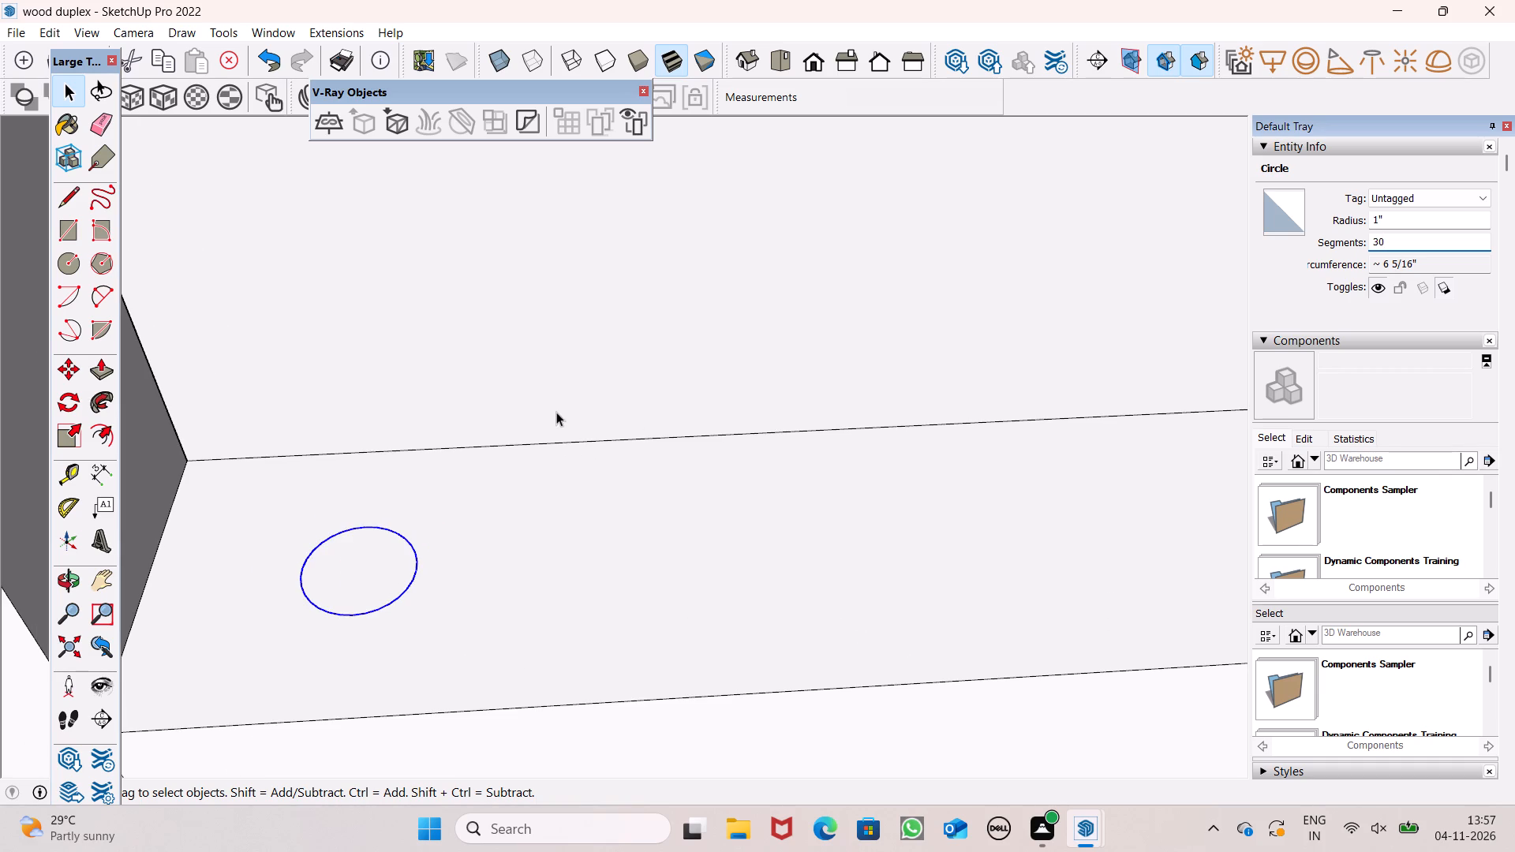
left_click(556, 412)
Examine the opening between the parapet with the small circle and the overhead beam from several angles.
scroll(365, 580, "up", 10)
scroll(450, 532, "down", 7)
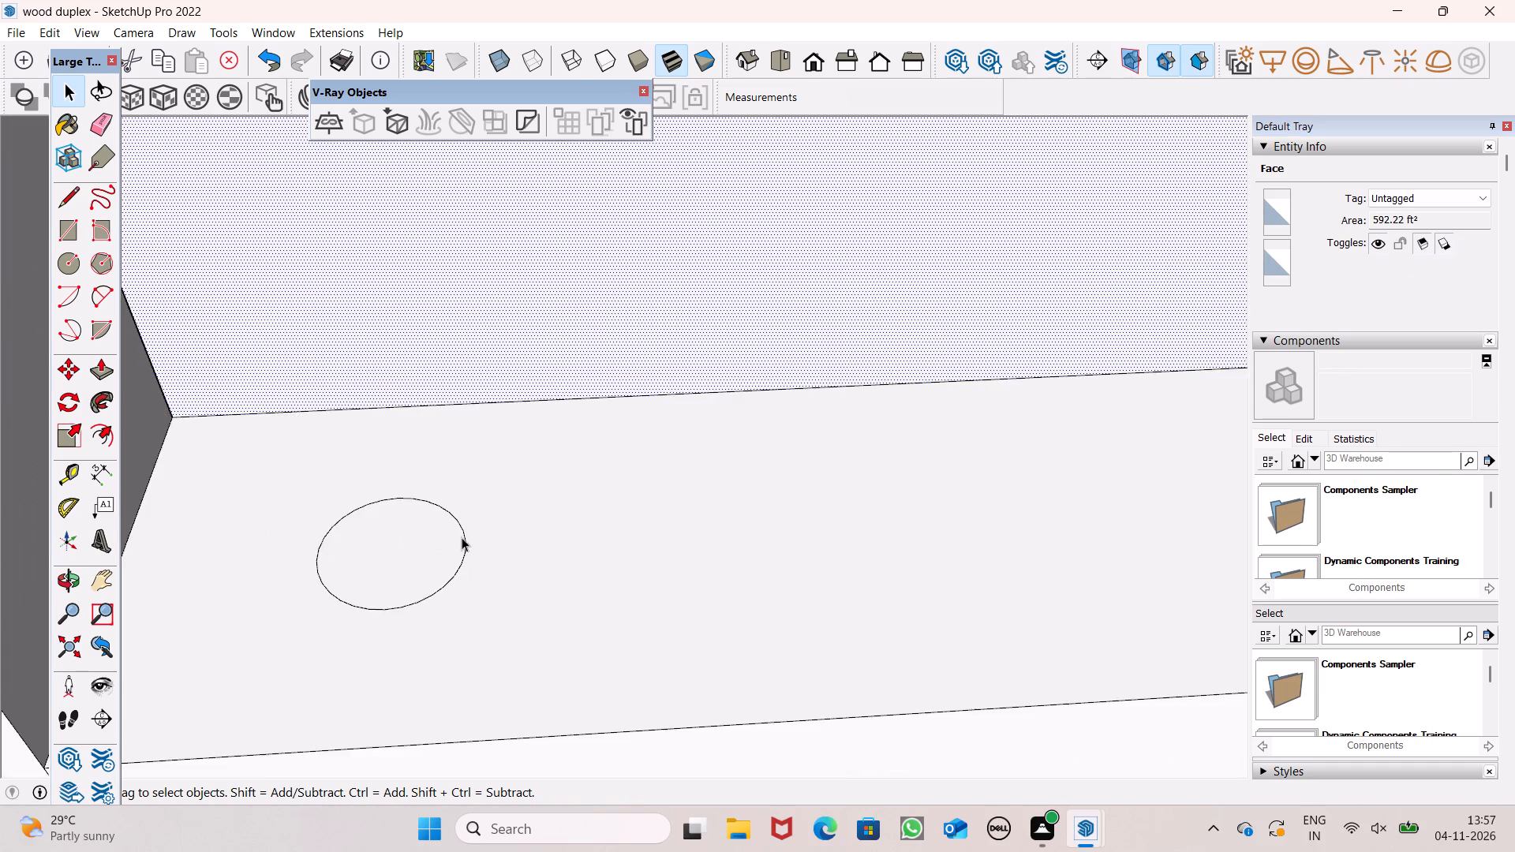
scroll(462, 537, "down", 13)
key("p")
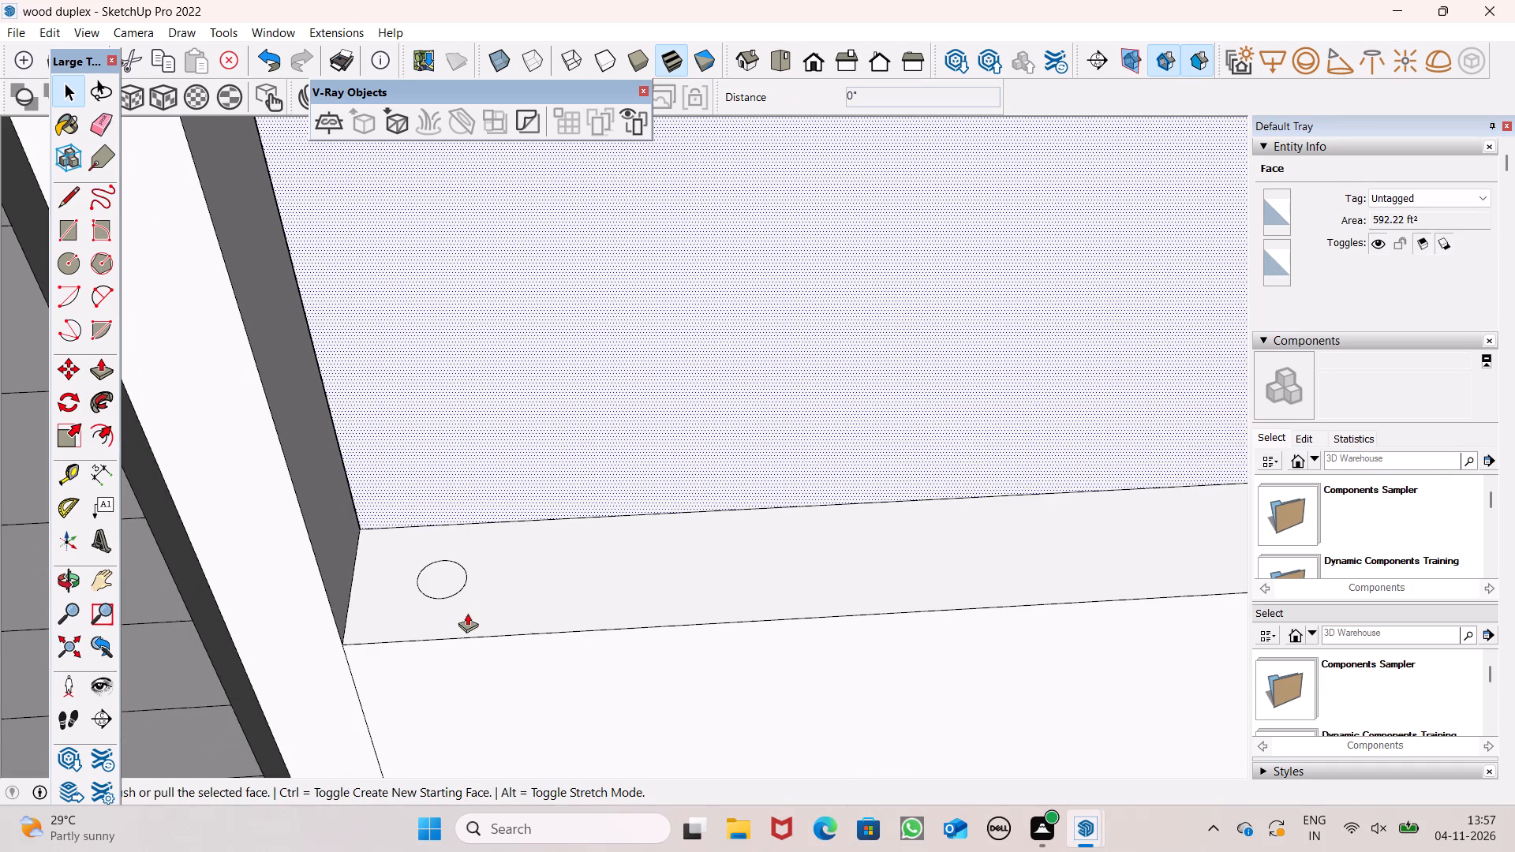
key("o")
left_click_drag(454, 648, 449, 536)
left_click_drag(455, 555, 446, 600, "shift")
scroll(446, 585, "down", 6)
scroll(444, 585, "up", 1)
scroll(443, 587, "down", 5)
left_click_drag(458, 582, 450, 652, "shift")
left_click_drag(454, 656, 454, 556)
scroll(454, 551, "up", 1)
scroll(454, 551, "down", 4)
left_click_drag(459, 551, 484, 626, "shift")
left_click_drag(466, 612, 445, 591)
scroll(428, 551, "down", 4)
left_click_drag(496, 548, 443, 498)
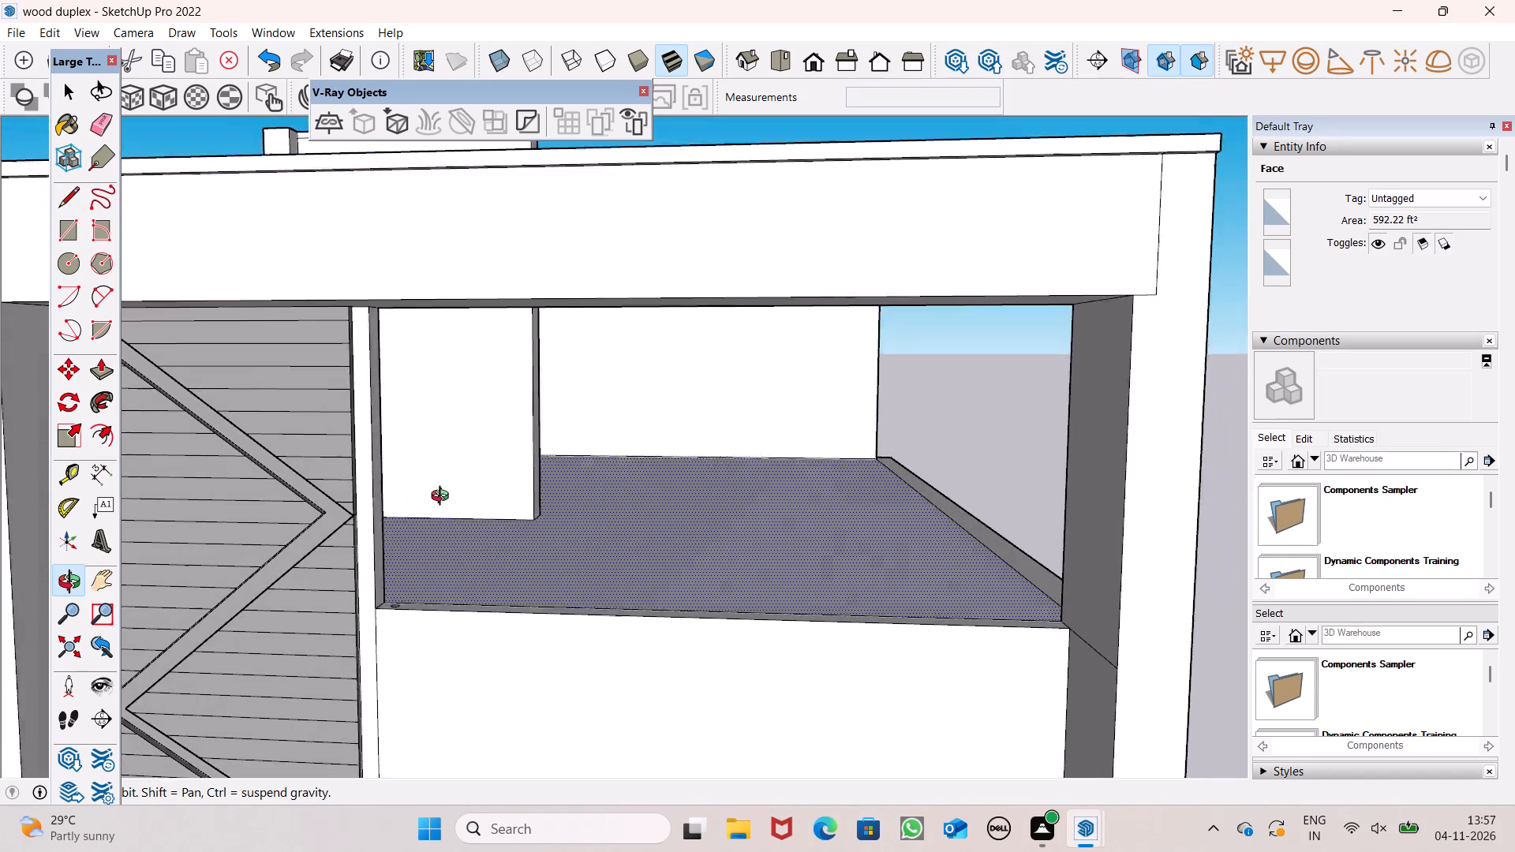
left_click_drag(443, 498, 441, 488)
left_click(418, 538, "shift")
left_click_drag(419, 538, 421, 561)
scroll(435, 547, "down", 5)
left_click_drag(509, 483, 600, 694, "shift")
left_click_drag(573, 661, 454, 650)
key("space")
left_click(1029, 580)
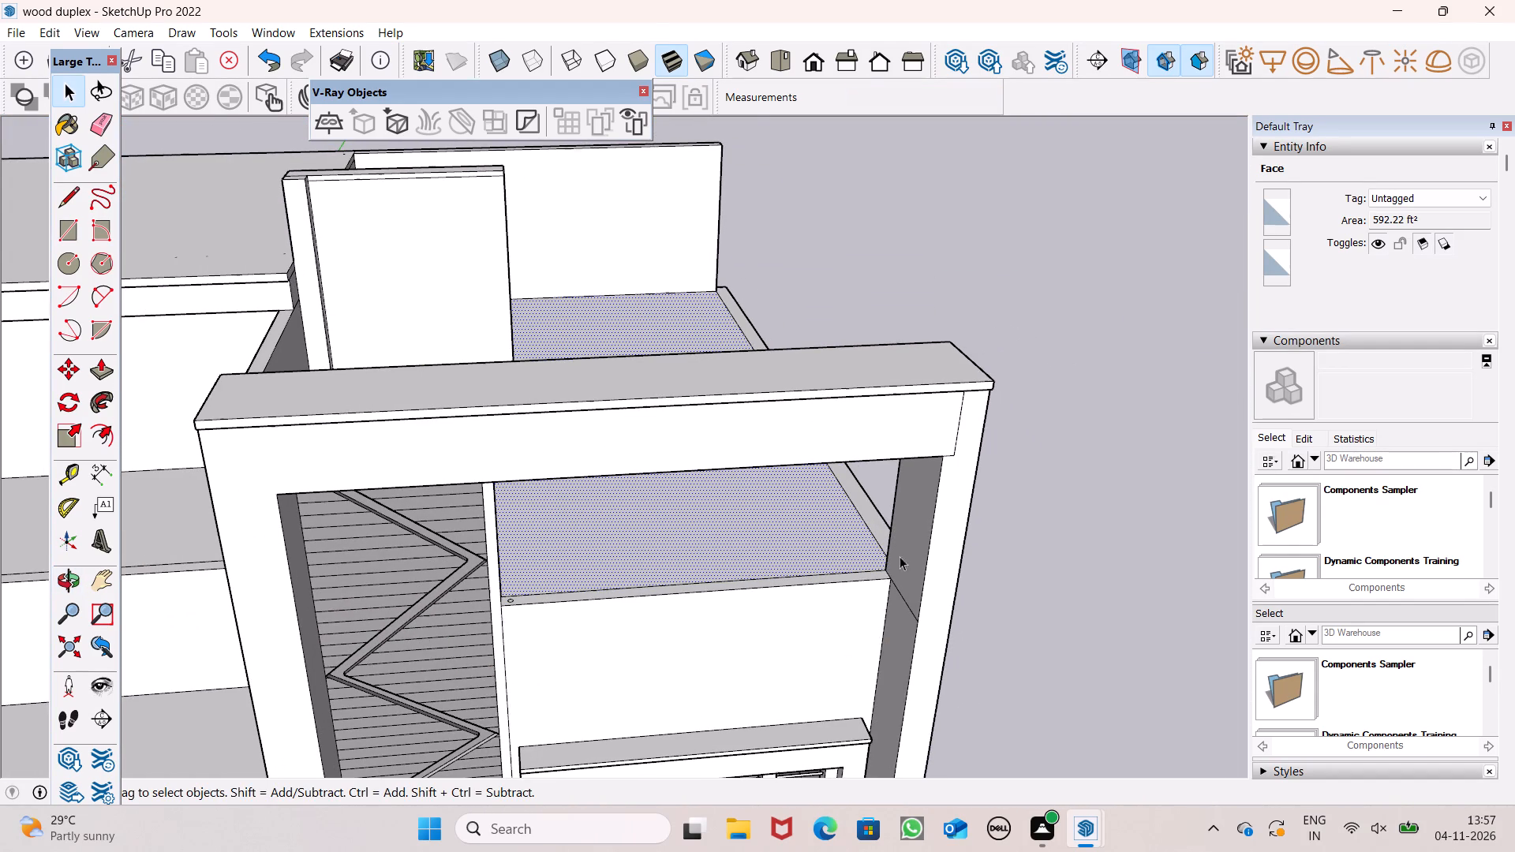
Push/Pull the small circle up 5' 9" to the underside of the overhead beam as a vertical round bar.
scroll(406, 591, "up", 5)
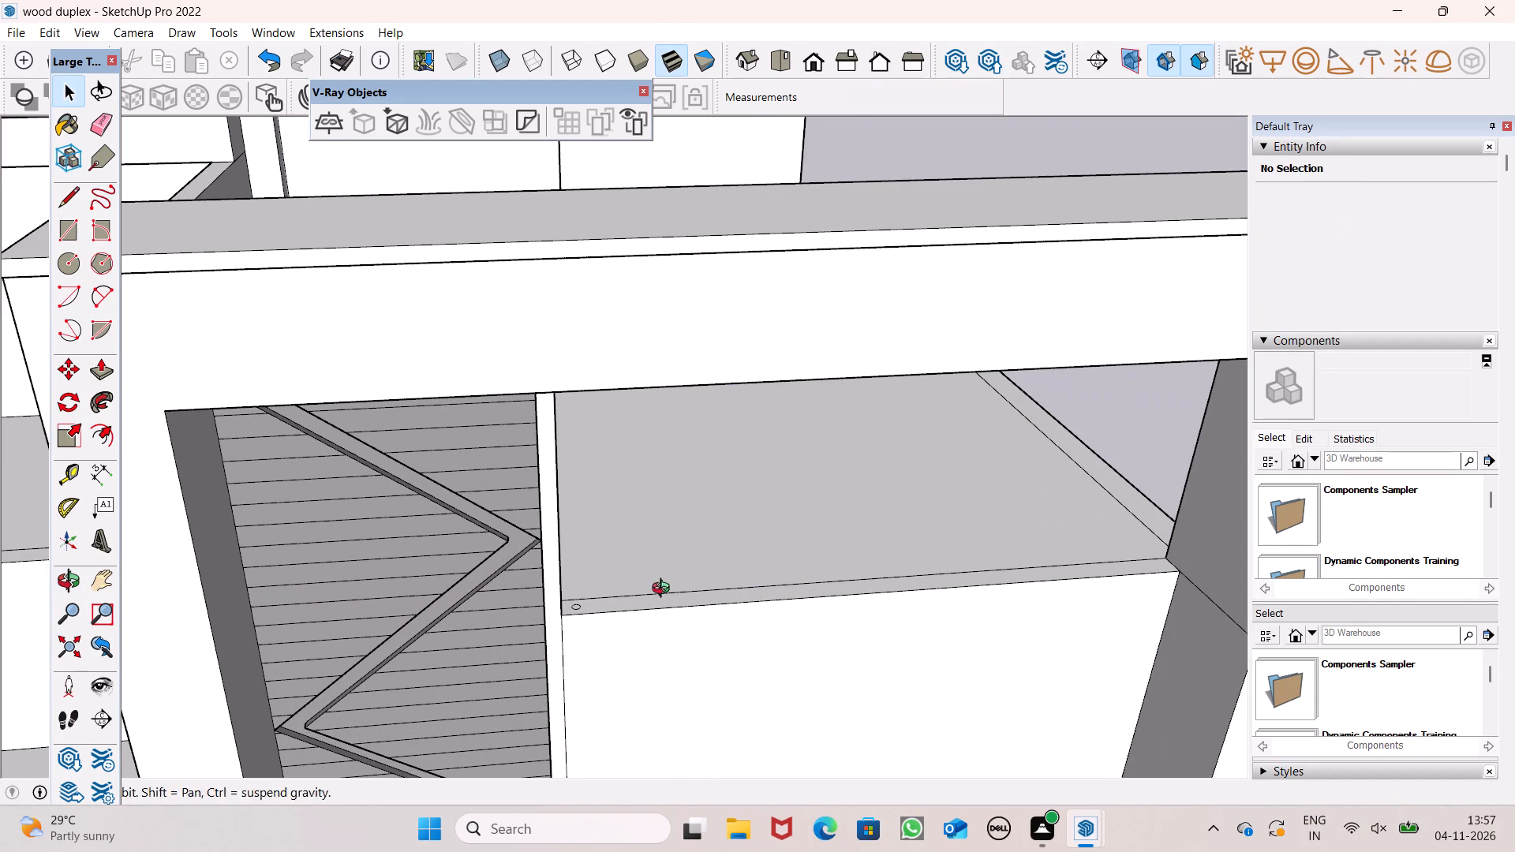
key("o")
left_click_drag(626, 605, 428, 596, "shift")
left_click_drag(428, 596, 373, 603, "shift")
left_click_drag(413, 605, 463, 614)
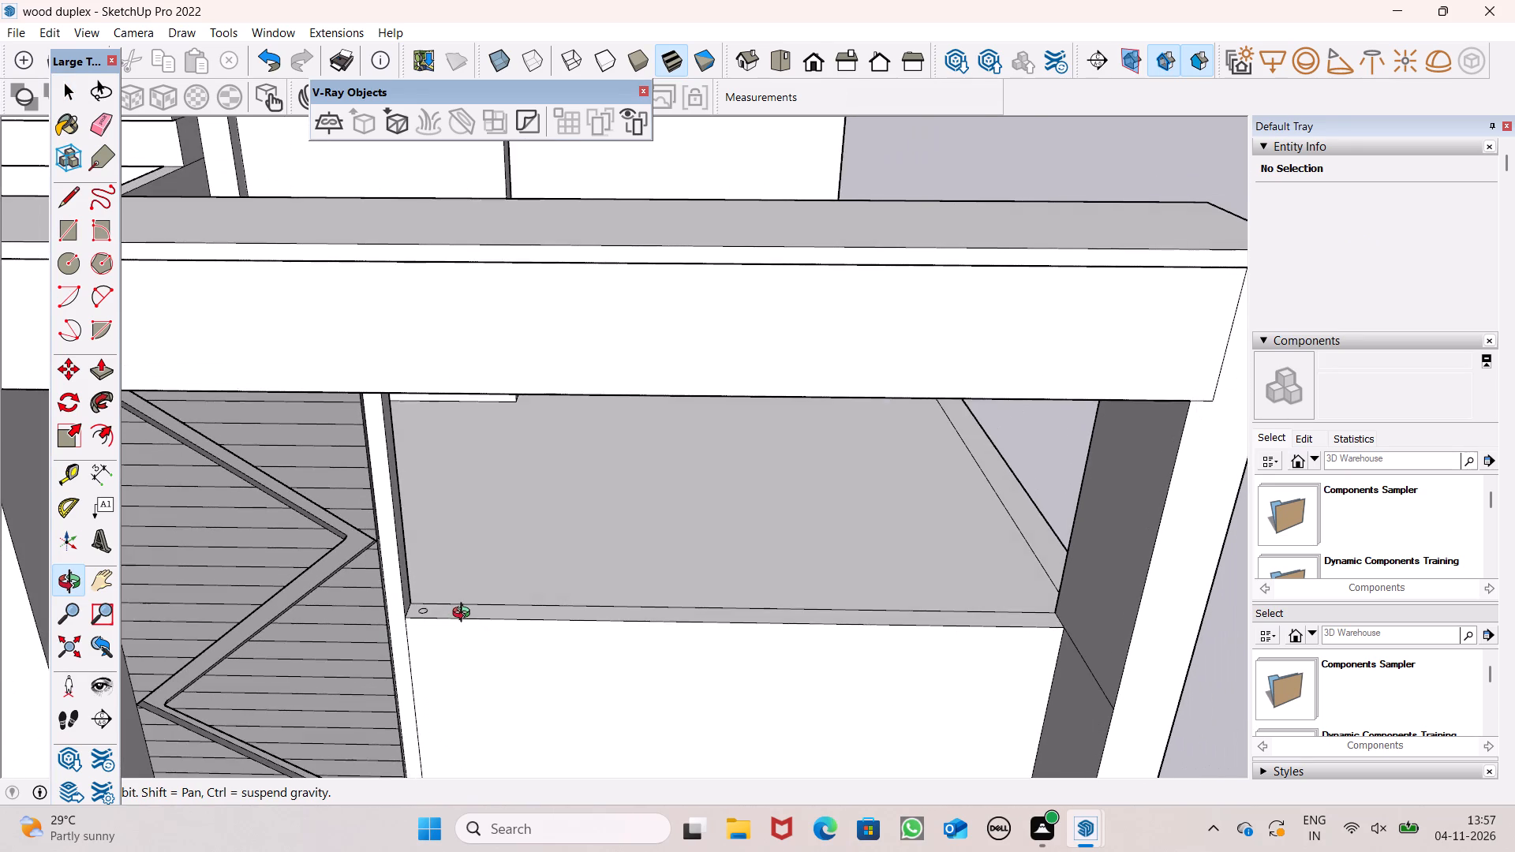
left_click_drag(465, 615, 473, 617)
key("p")
scroll(413, 598, "up", 13)
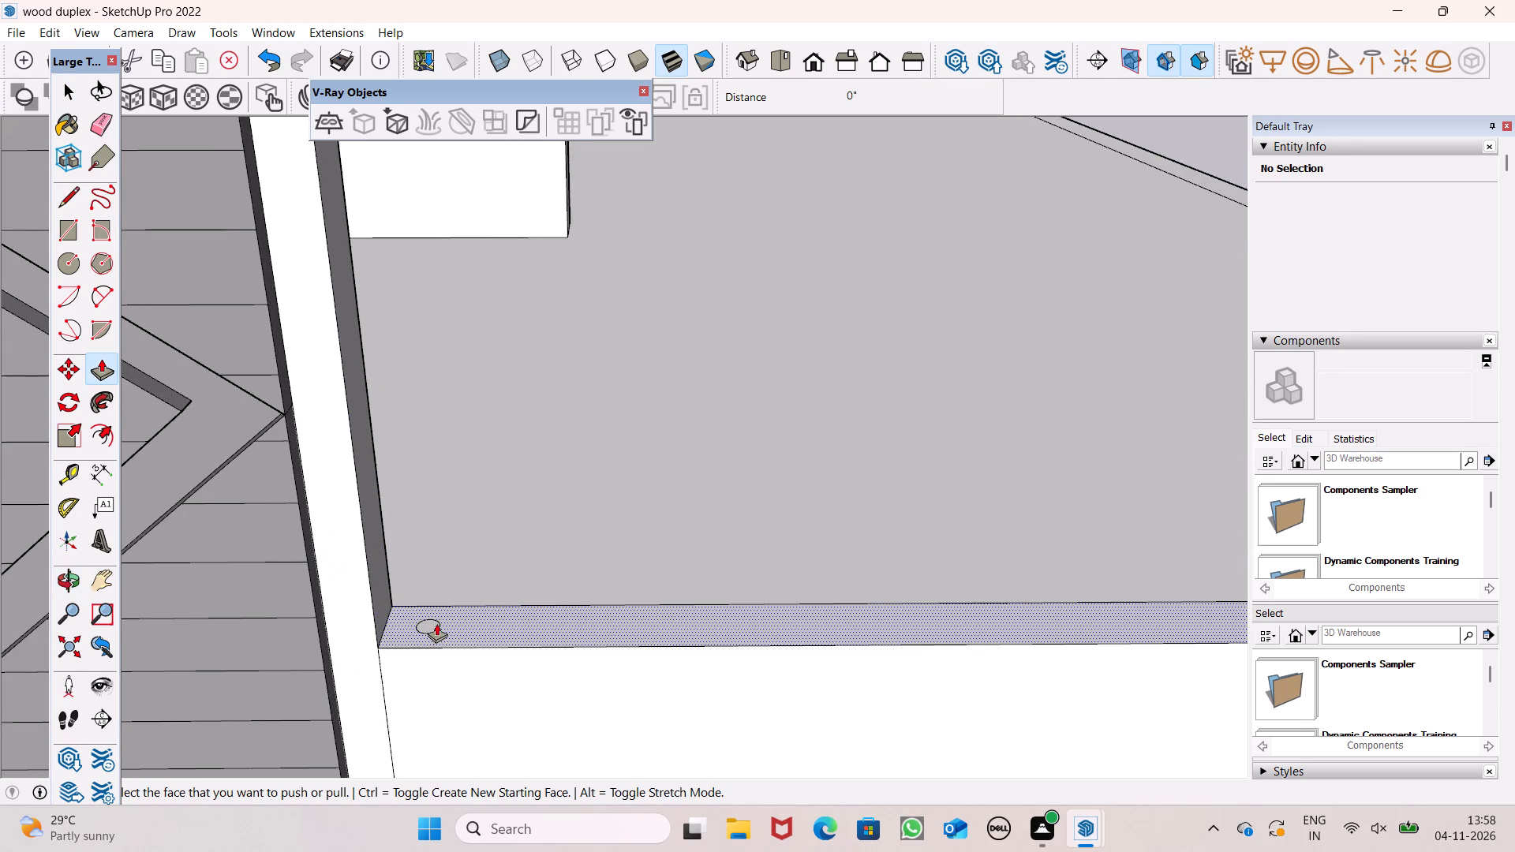
left_click(436, 623)
scroll(440, 571, "down", 7)
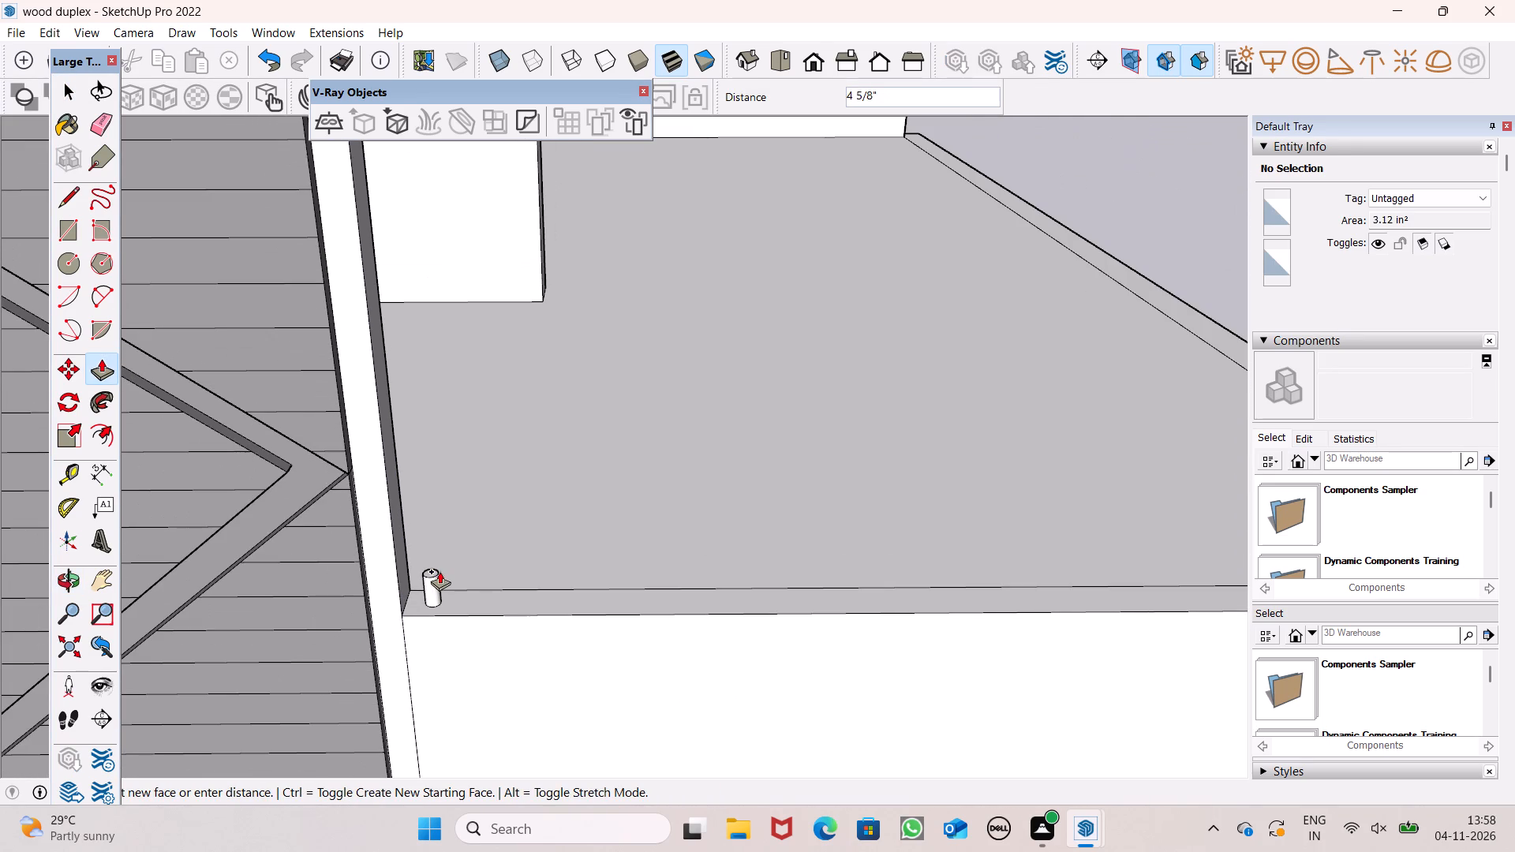
key("o")
left_click_drag(442, 577, 447, 643, "shift")
left_click_drag(448, 654, 449, 534)
scroll(449, 520, "down", 6)
left_click_drag(447, 529, 433, 585, "shift")
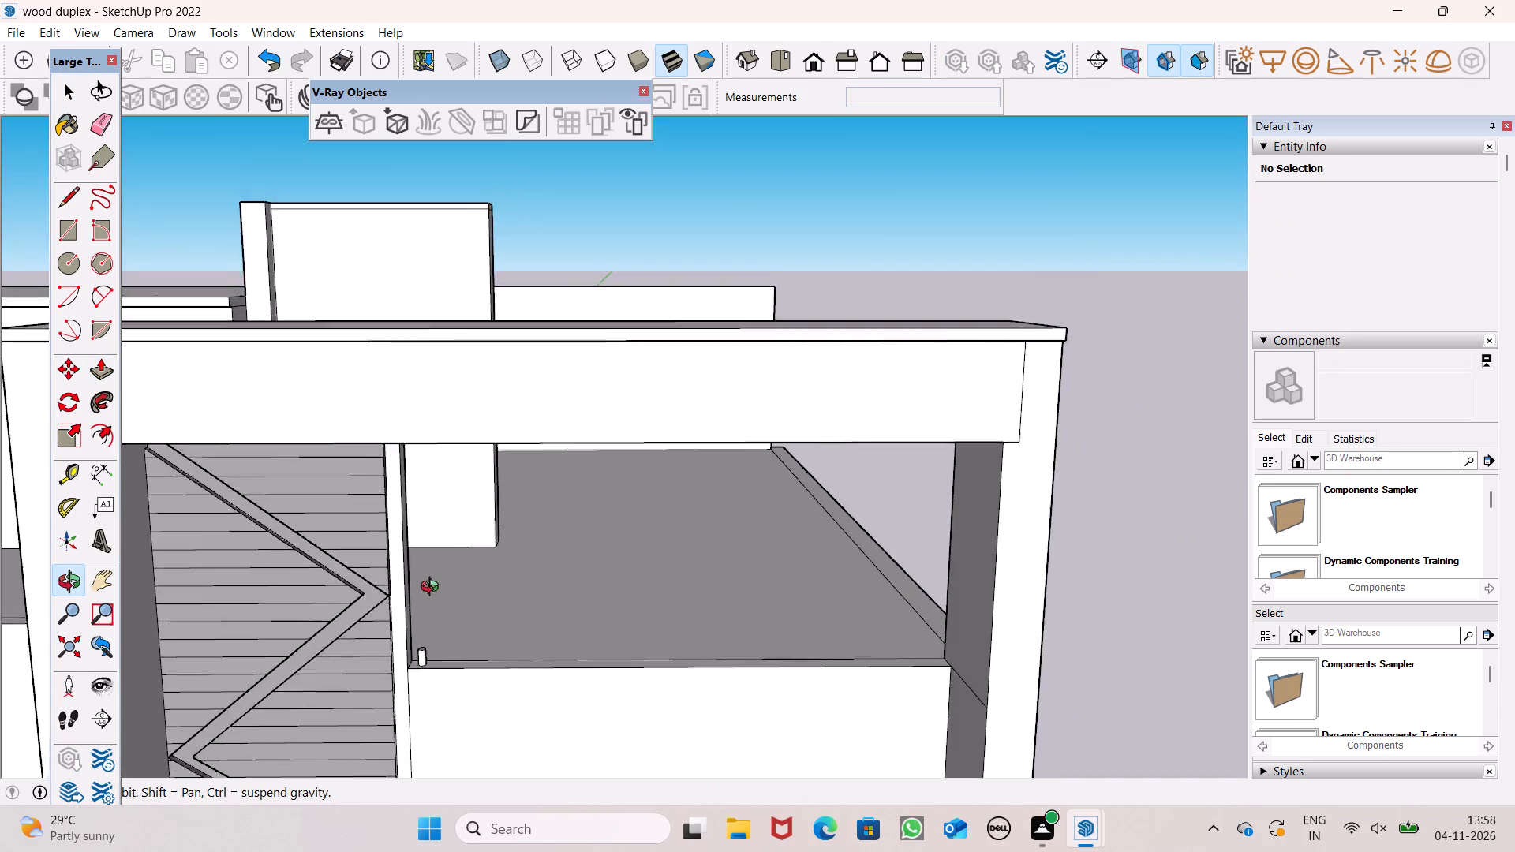
left_click_drag(432, 586, 428, 532)
left_click_drag(428, 532, 431, 568, "shift")
left_click_drag(431, 568, 418, 491)
scroll(412, 469, "up", 4)
left_click_drag(414, 463, 435, 489, "shift")
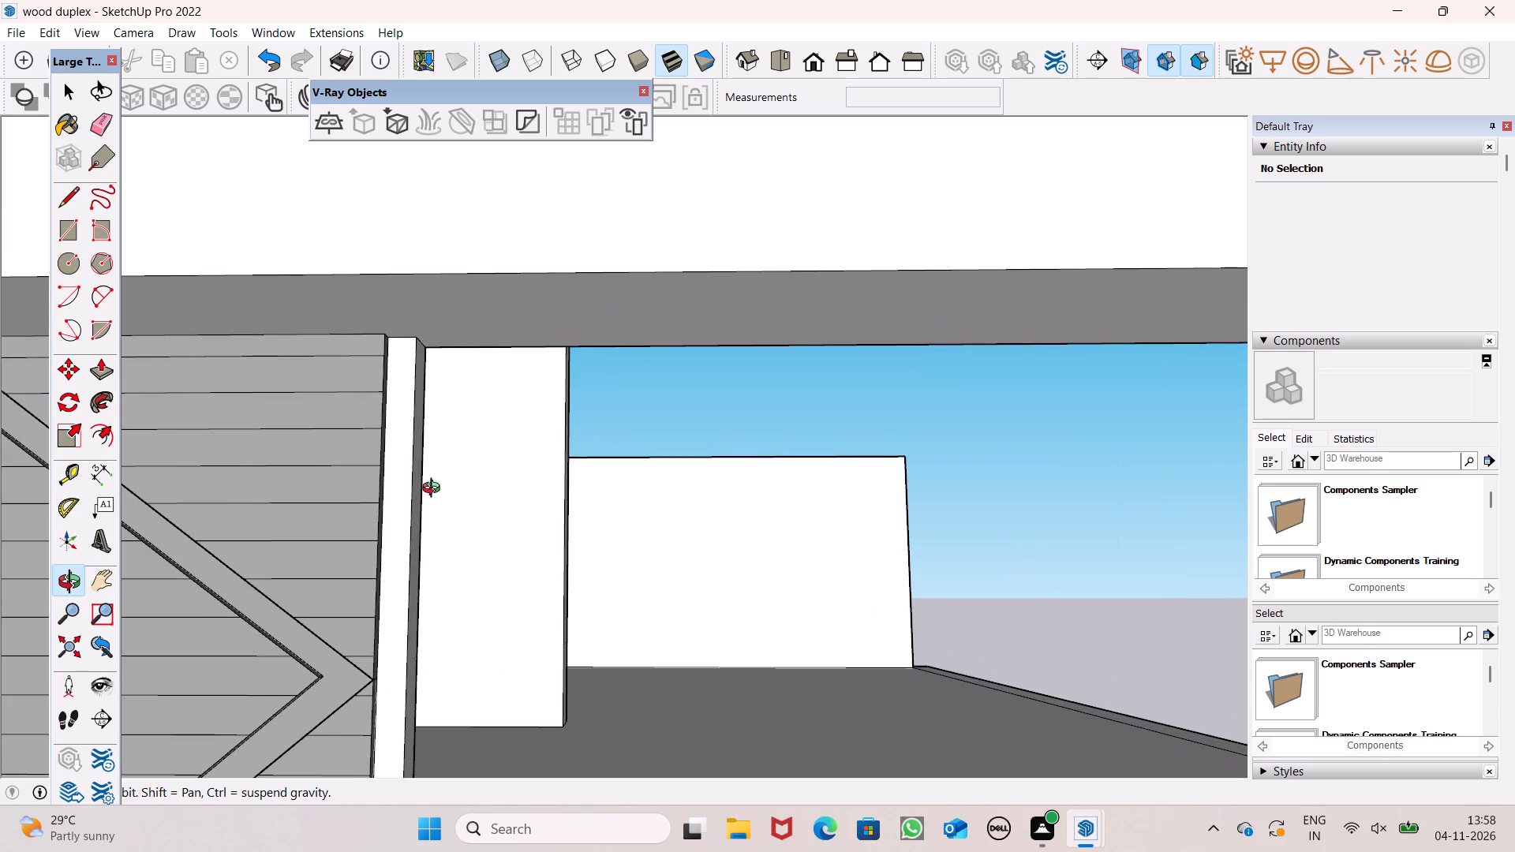
key("p")
scroll(460, 345, "up", 6)
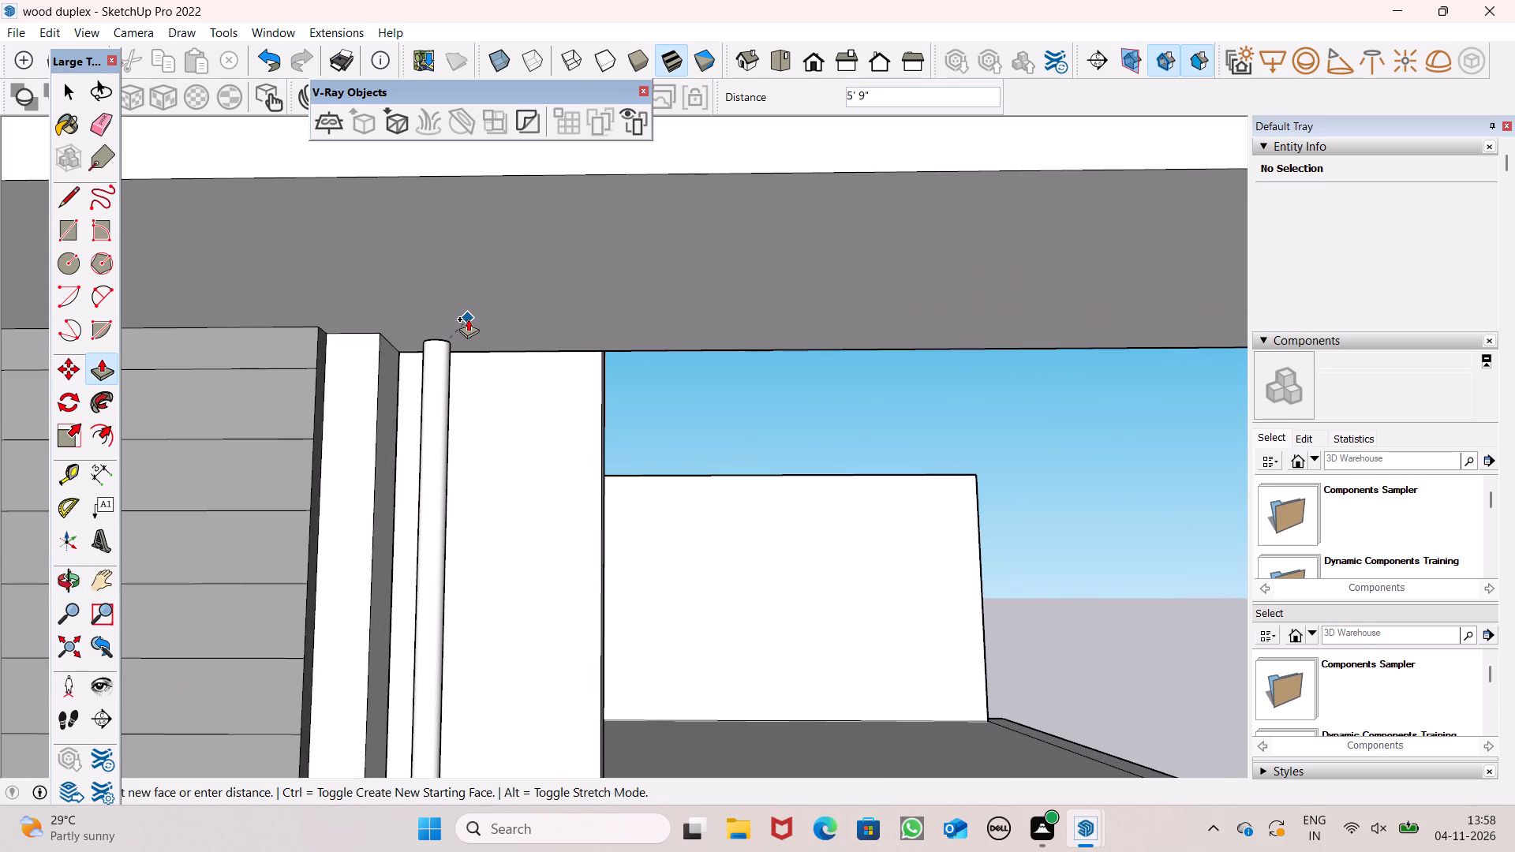
left_click(468, 319)
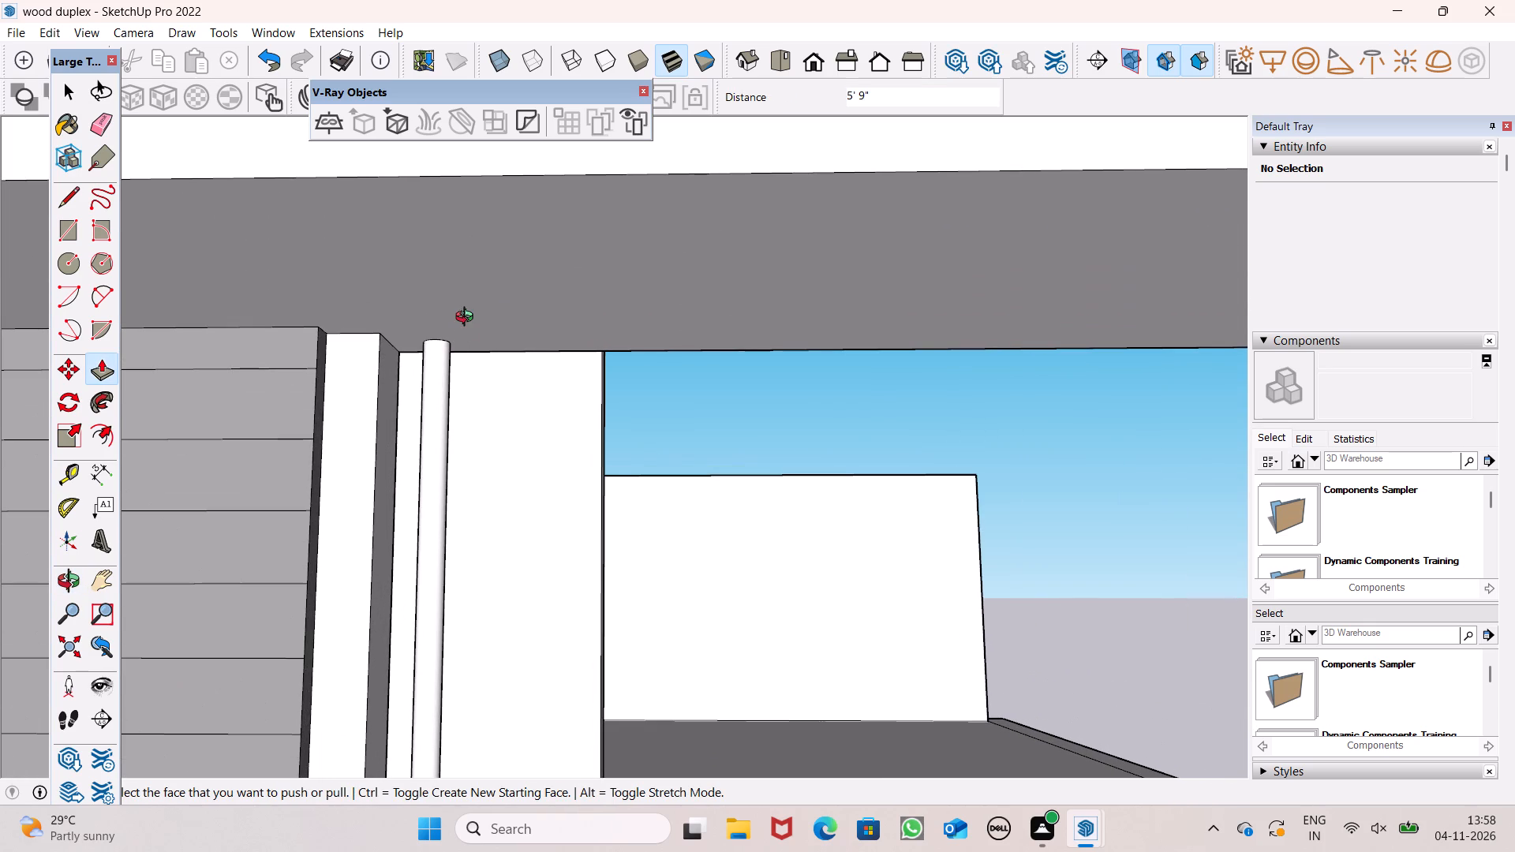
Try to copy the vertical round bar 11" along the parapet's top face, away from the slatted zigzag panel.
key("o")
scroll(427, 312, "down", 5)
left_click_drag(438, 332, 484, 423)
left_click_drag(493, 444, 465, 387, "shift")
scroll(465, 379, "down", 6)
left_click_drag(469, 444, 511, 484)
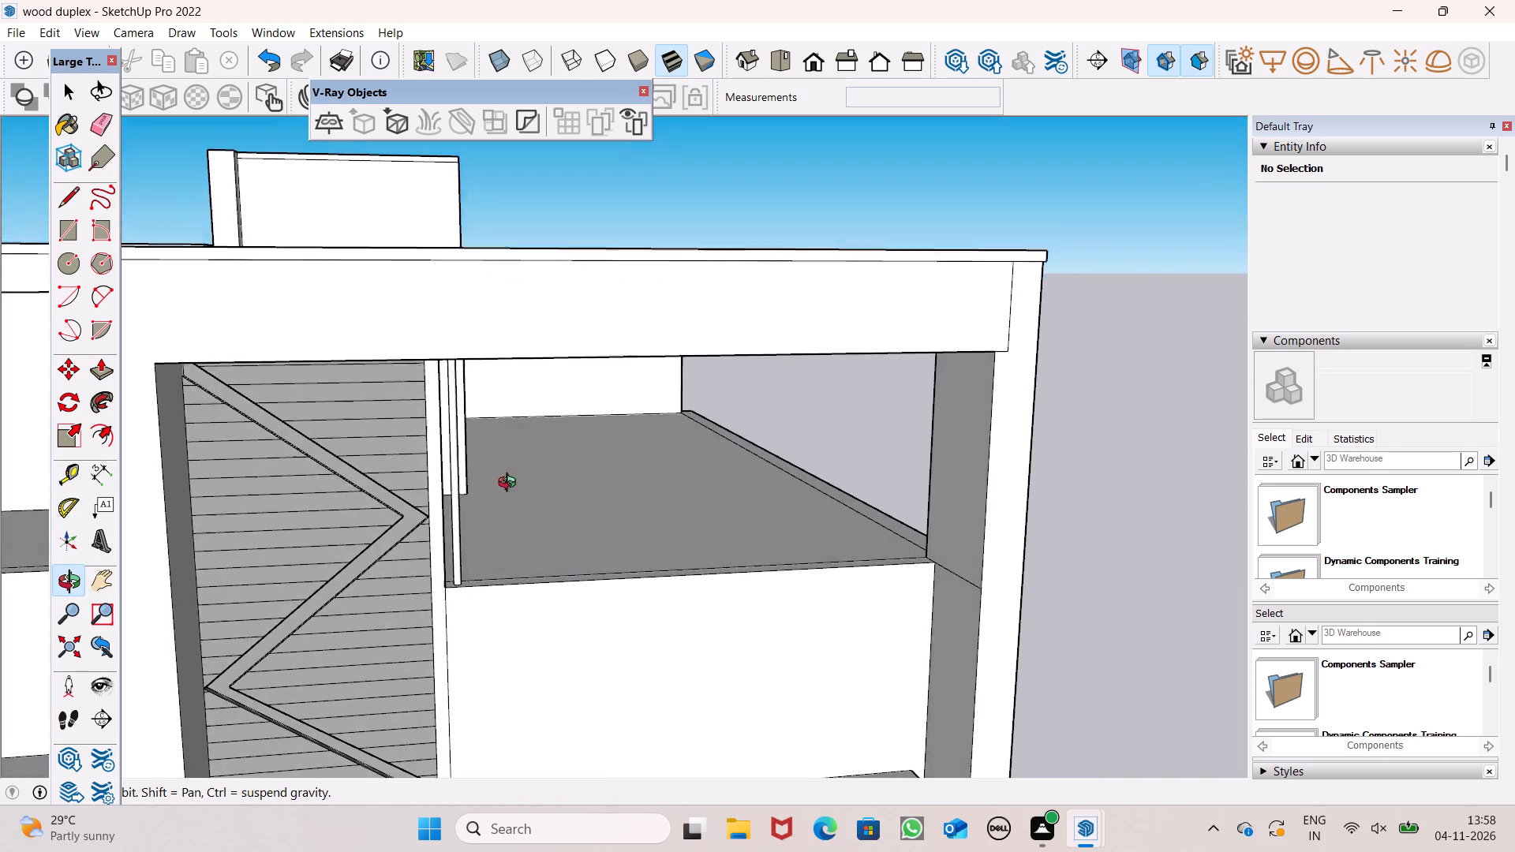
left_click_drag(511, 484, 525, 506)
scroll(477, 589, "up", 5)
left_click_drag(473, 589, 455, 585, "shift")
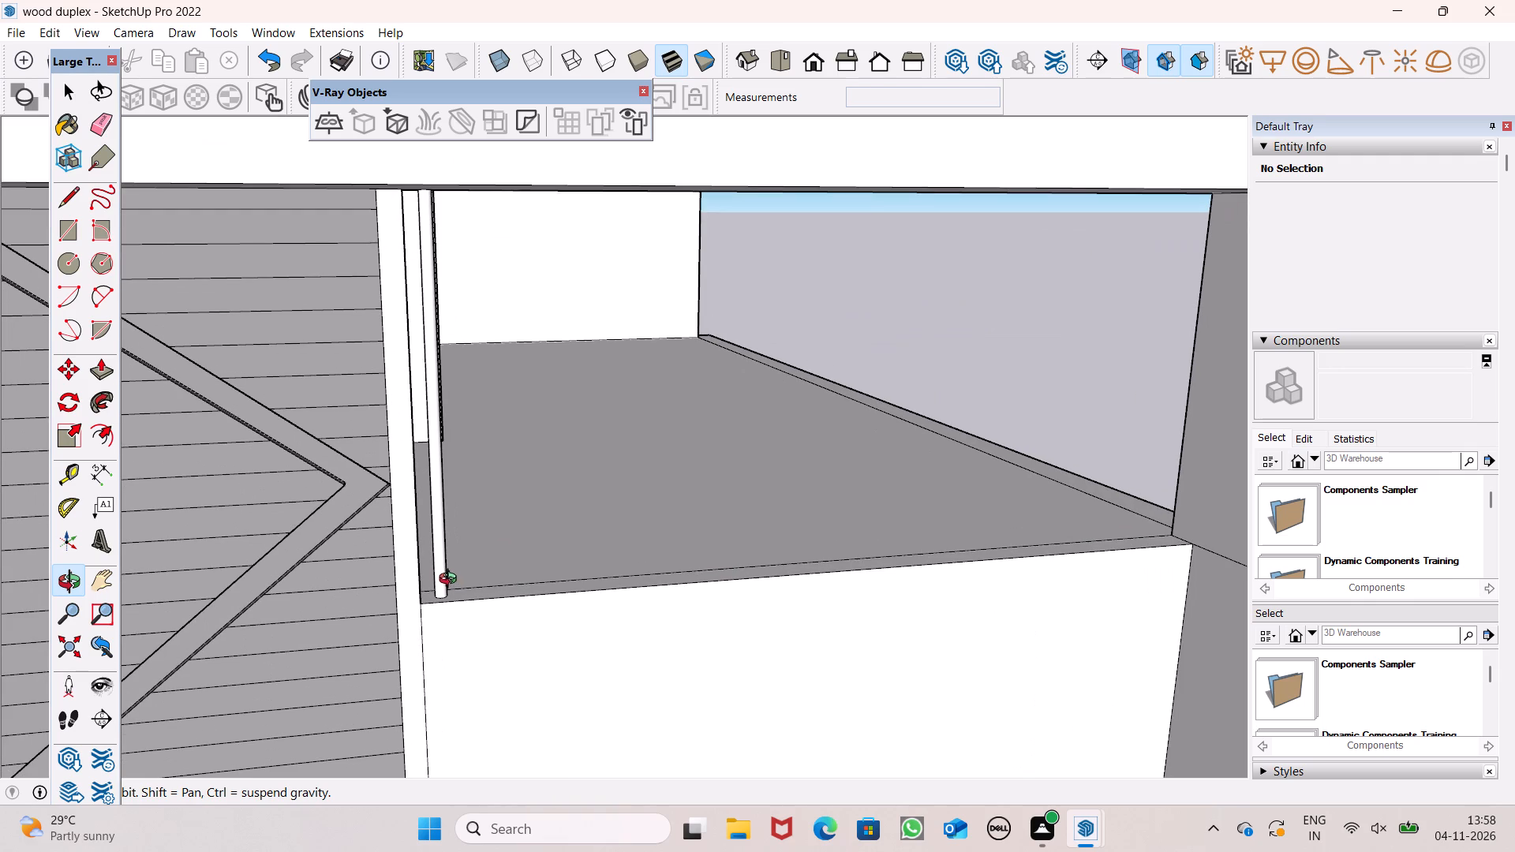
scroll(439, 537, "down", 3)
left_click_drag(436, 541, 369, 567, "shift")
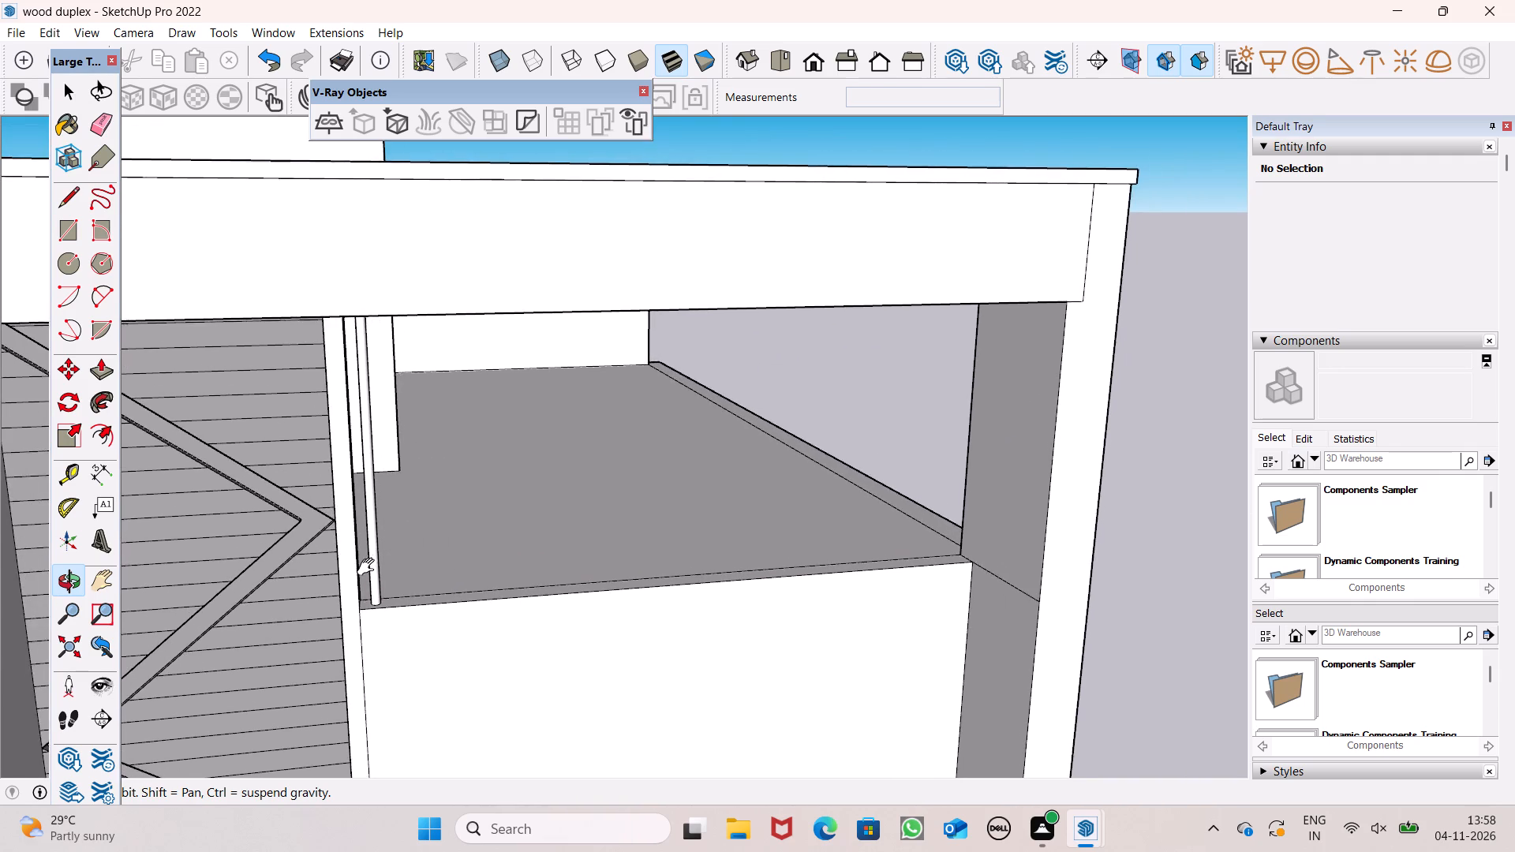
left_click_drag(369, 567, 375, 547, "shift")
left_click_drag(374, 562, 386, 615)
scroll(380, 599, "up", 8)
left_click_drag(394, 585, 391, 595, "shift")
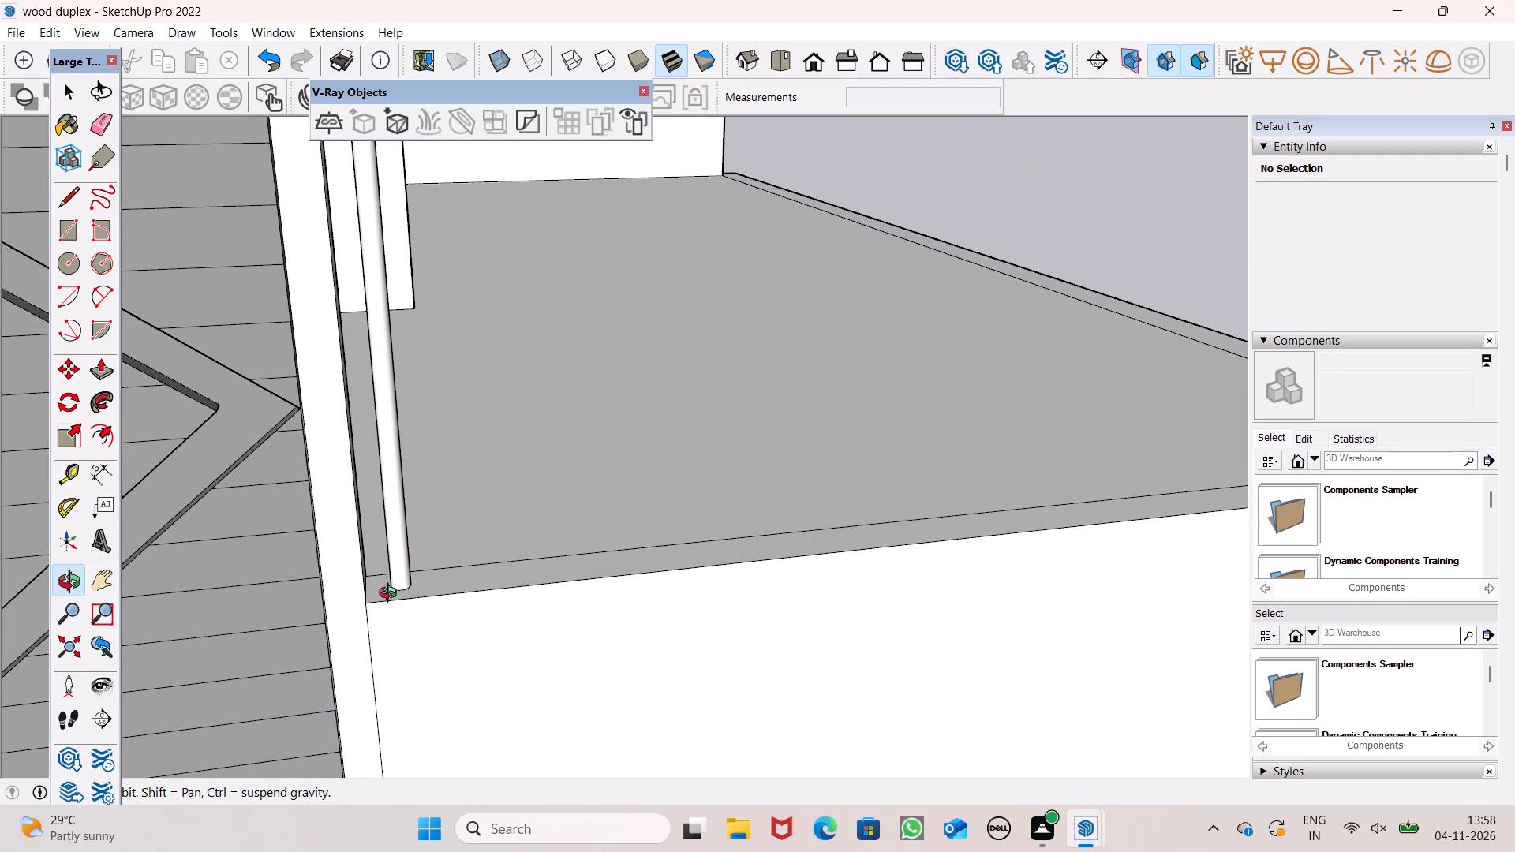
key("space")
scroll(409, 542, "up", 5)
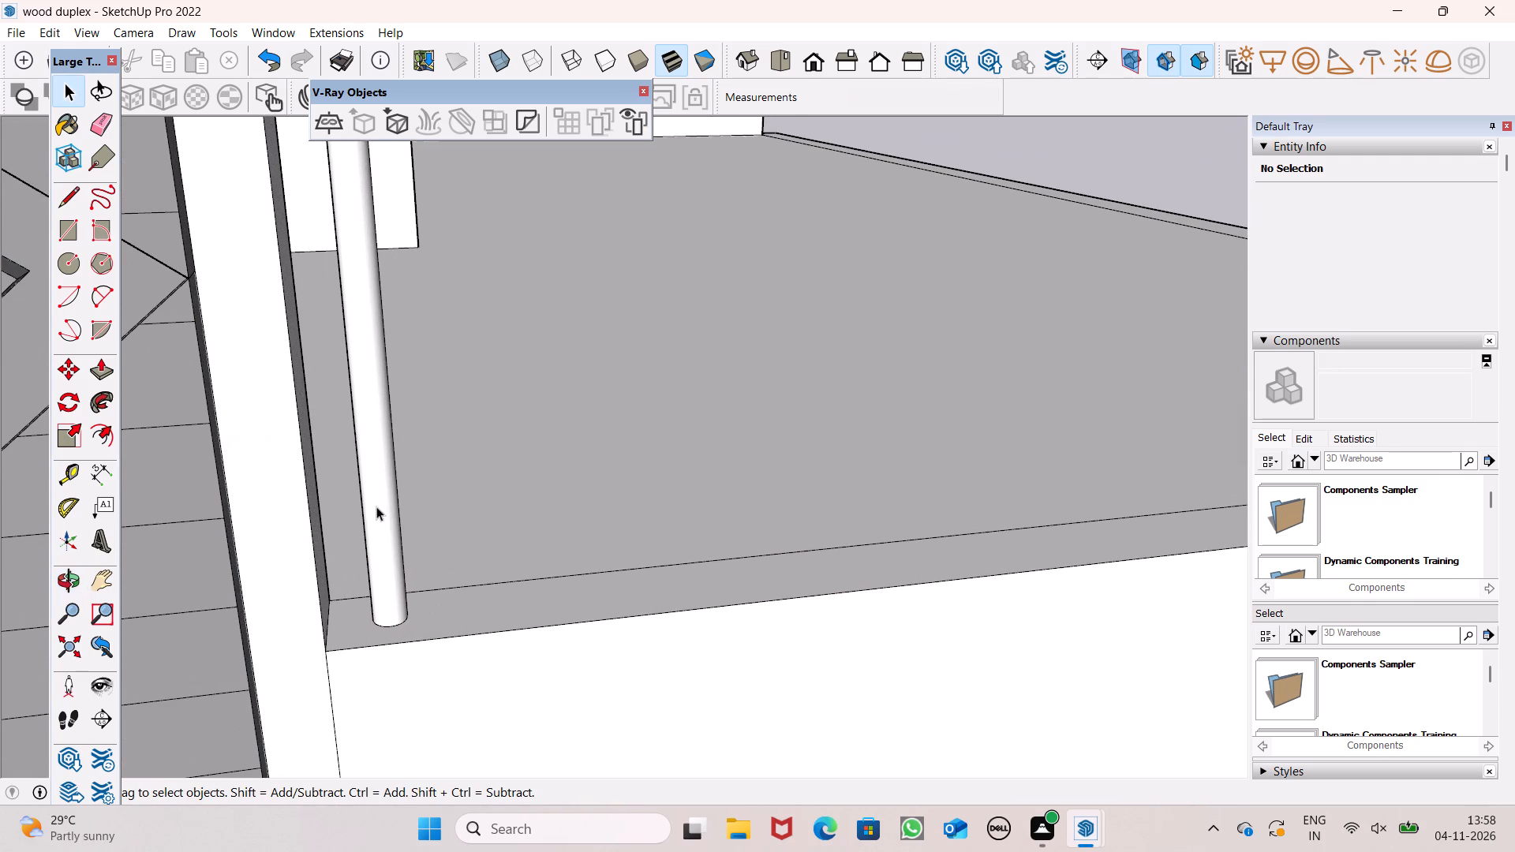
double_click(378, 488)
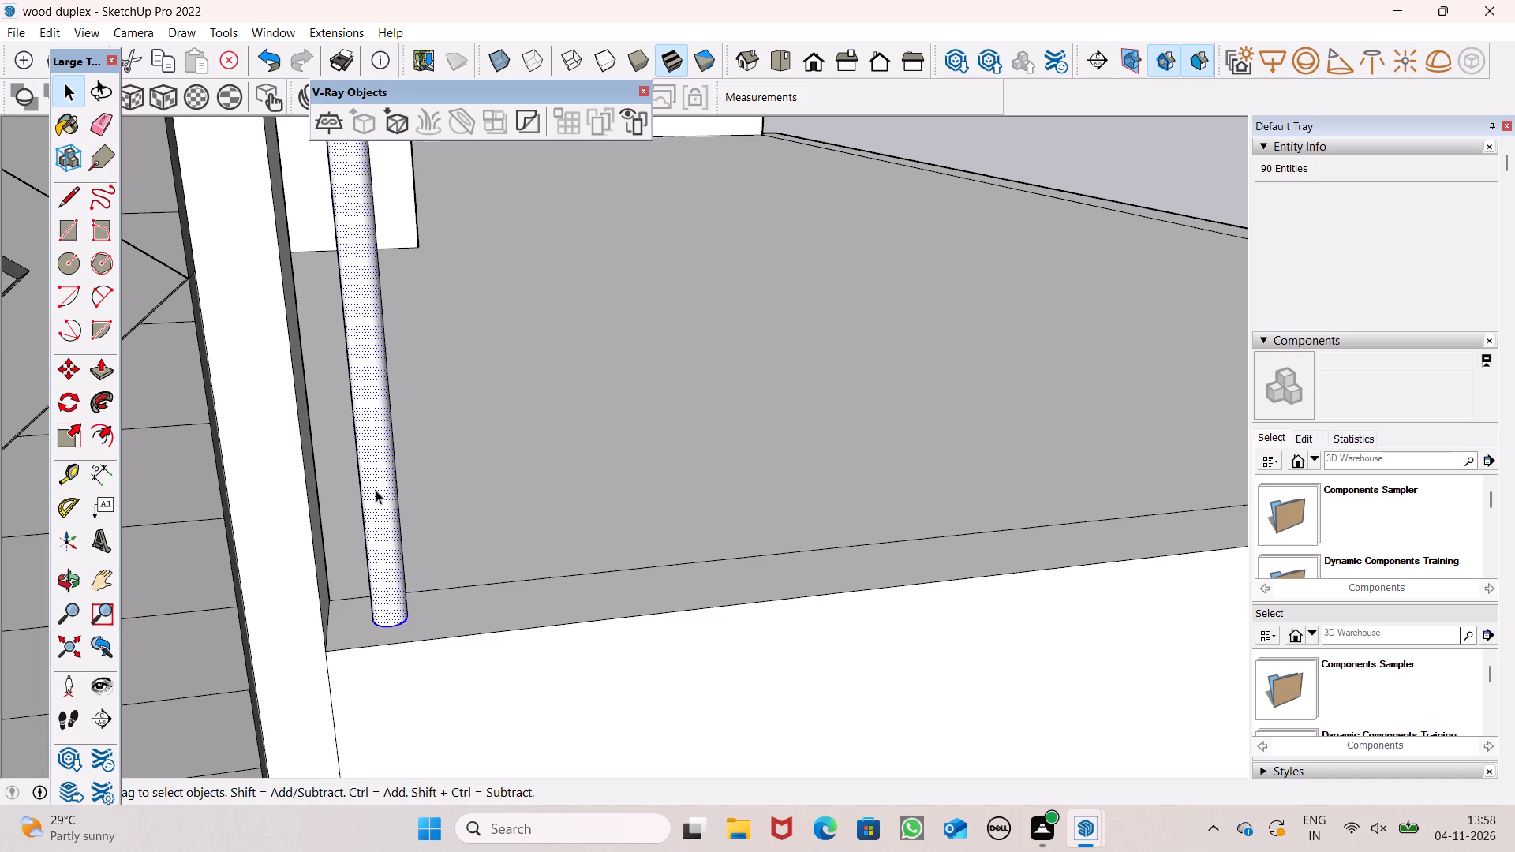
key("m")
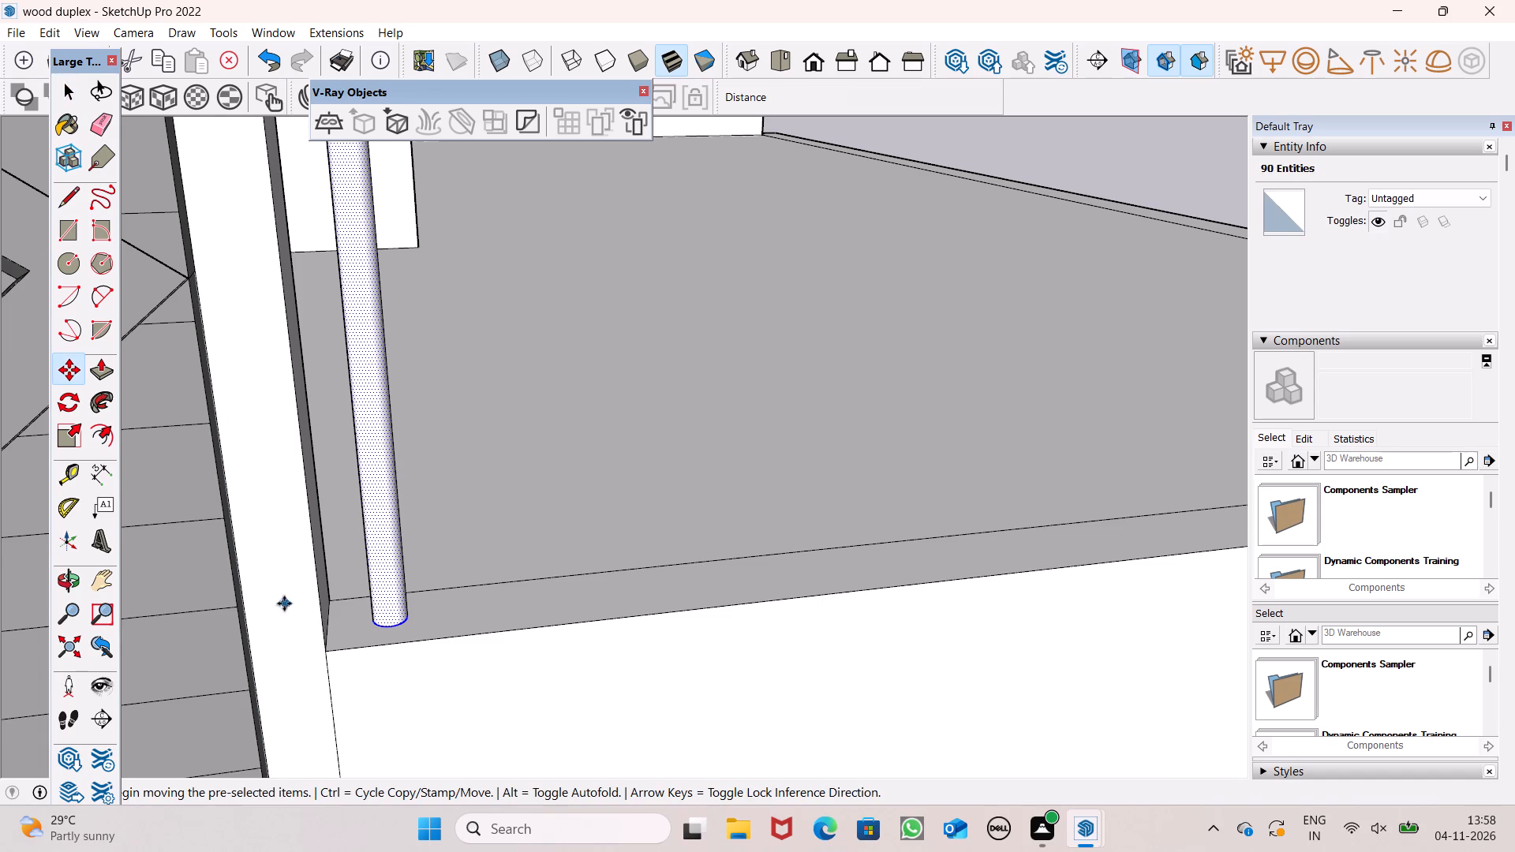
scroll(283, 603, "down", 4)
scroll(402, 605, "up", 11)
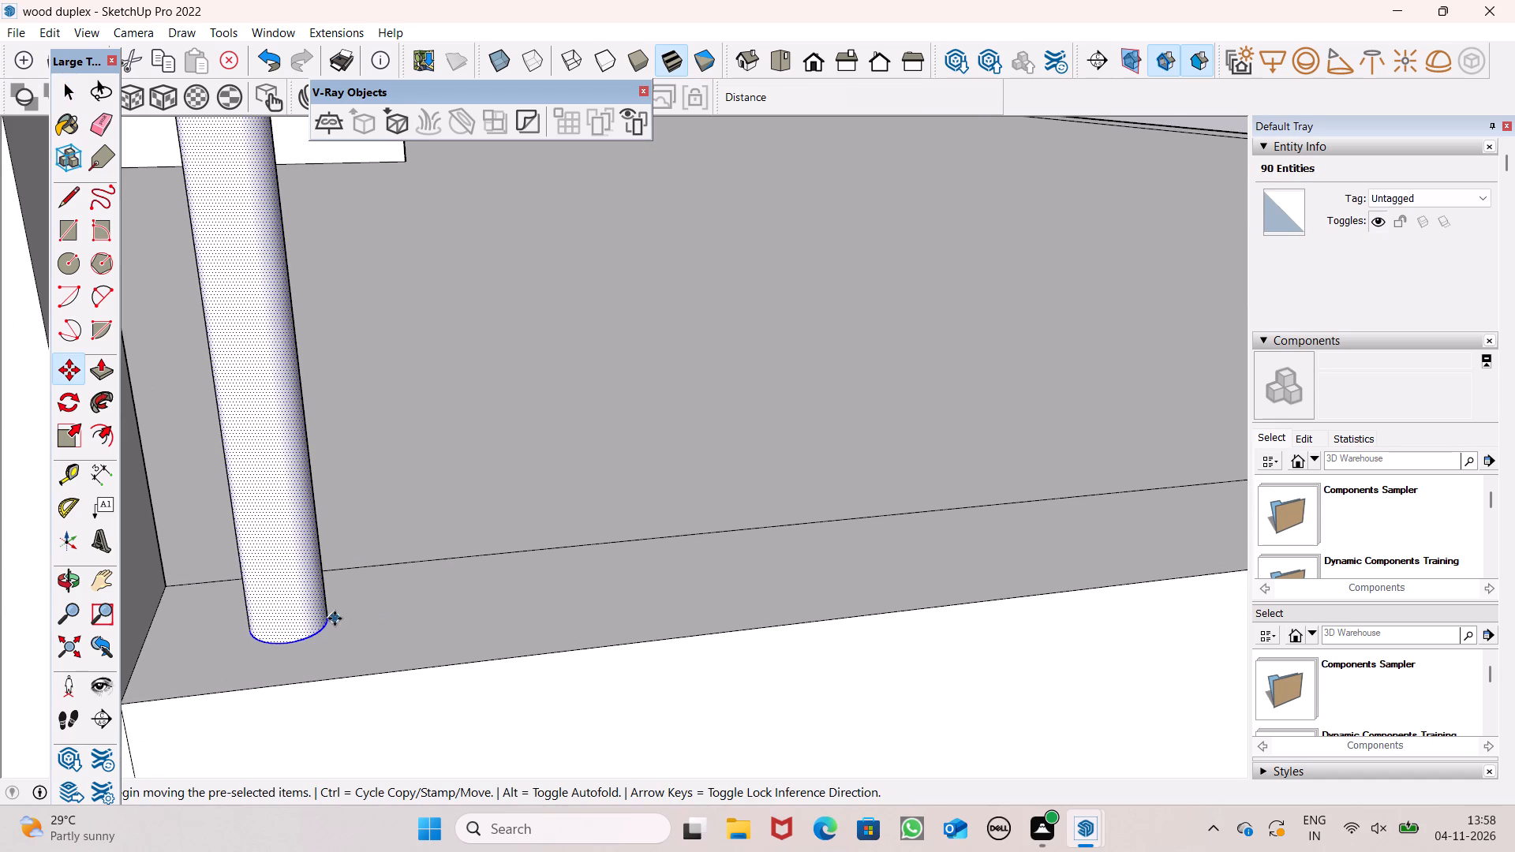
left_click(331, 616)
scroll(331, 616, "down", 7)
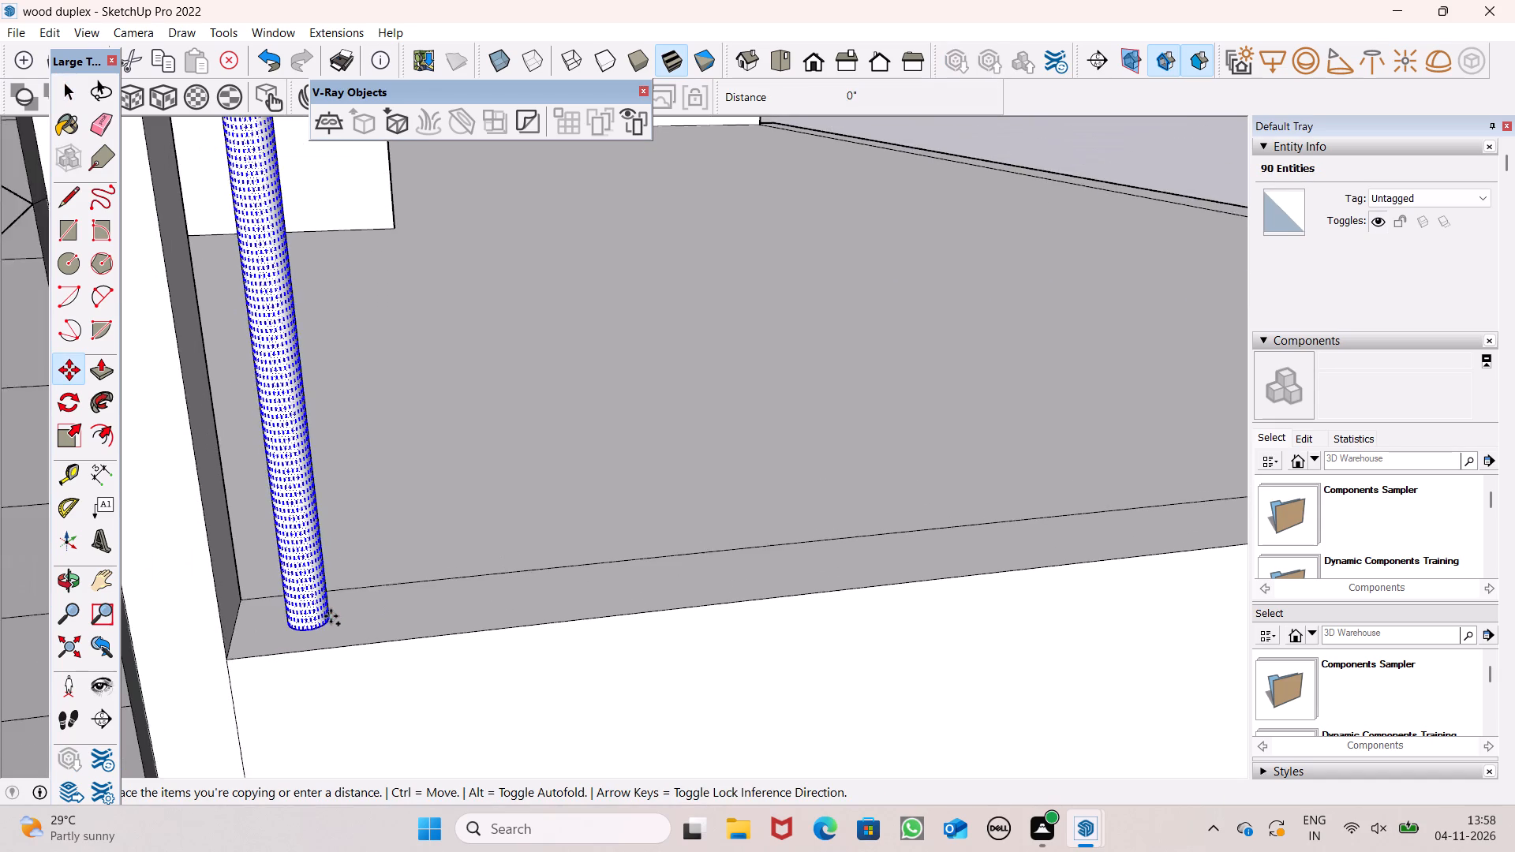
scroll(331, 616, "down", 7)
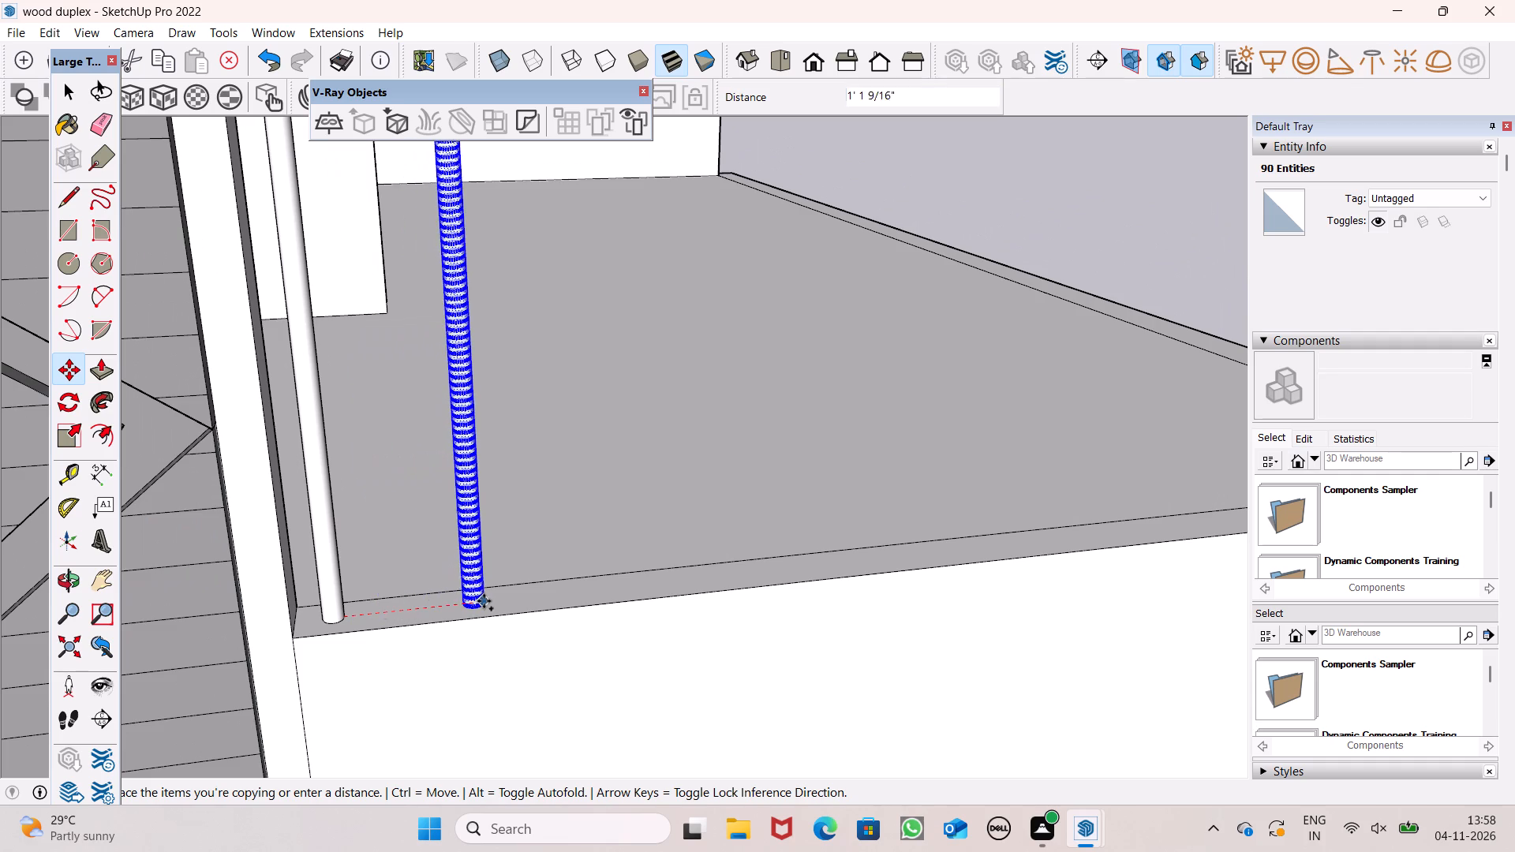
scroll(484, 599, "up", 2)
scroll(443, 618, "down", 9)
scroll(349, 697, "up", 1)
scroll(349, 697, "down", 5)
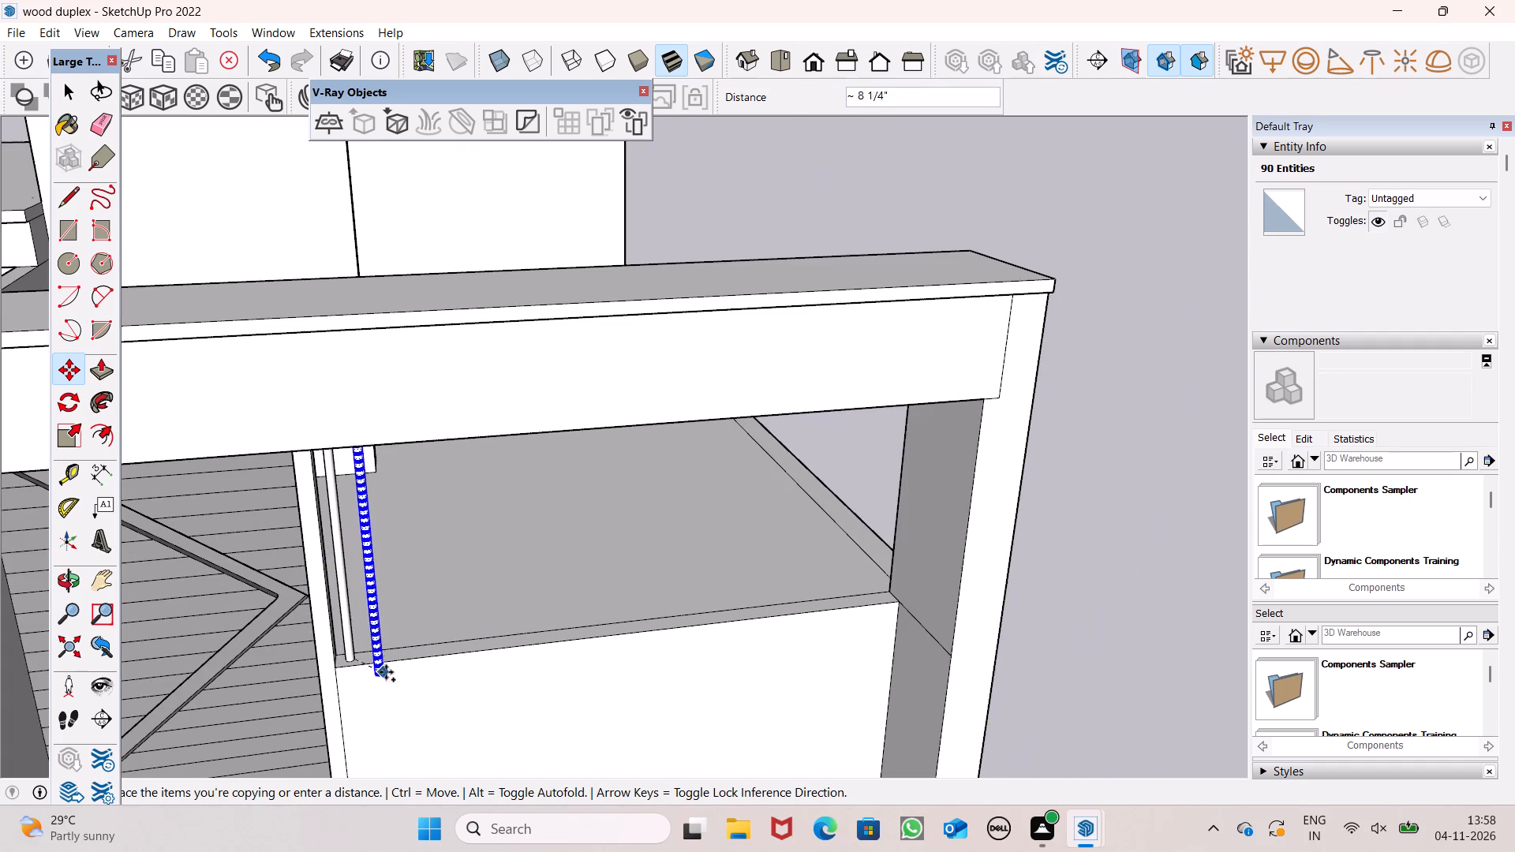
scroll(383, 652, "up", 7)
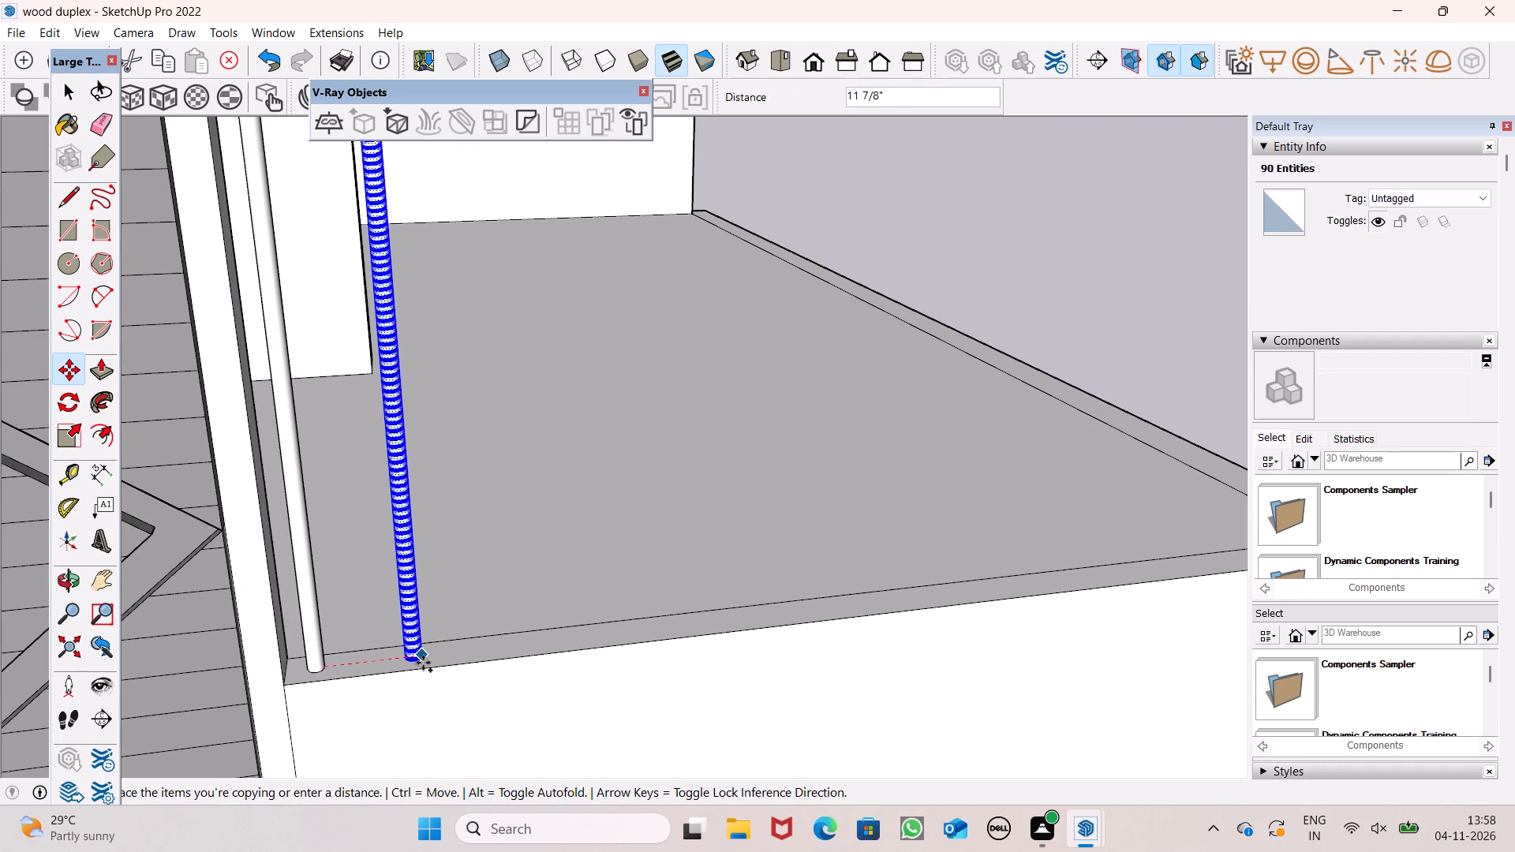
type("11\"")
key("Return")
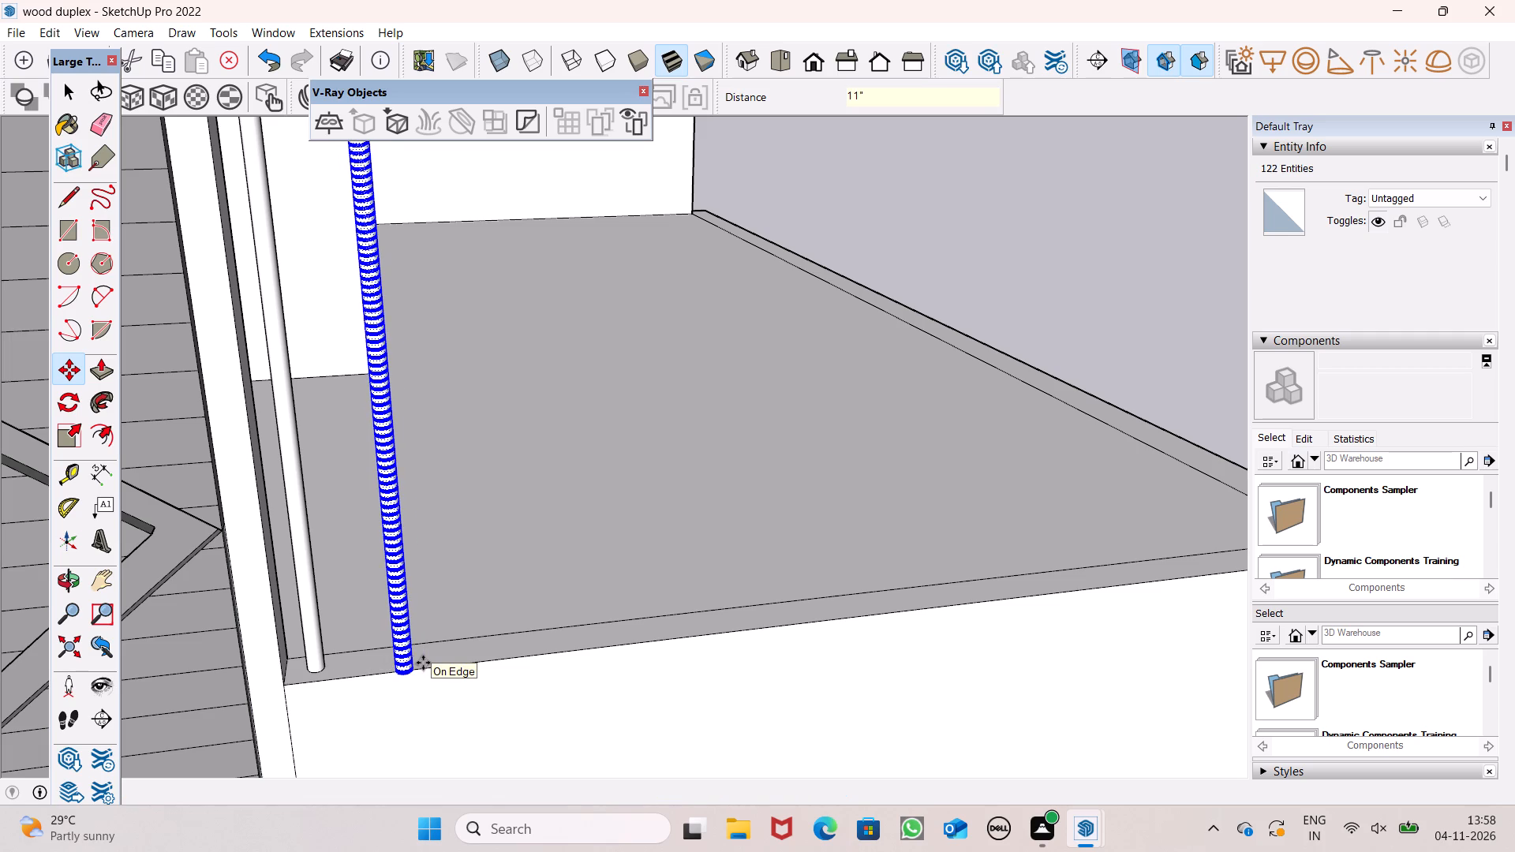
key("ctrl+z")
Copy the whole round bar 11" along the parapet's top face, away from the slatted zigzag panel.
key("space")
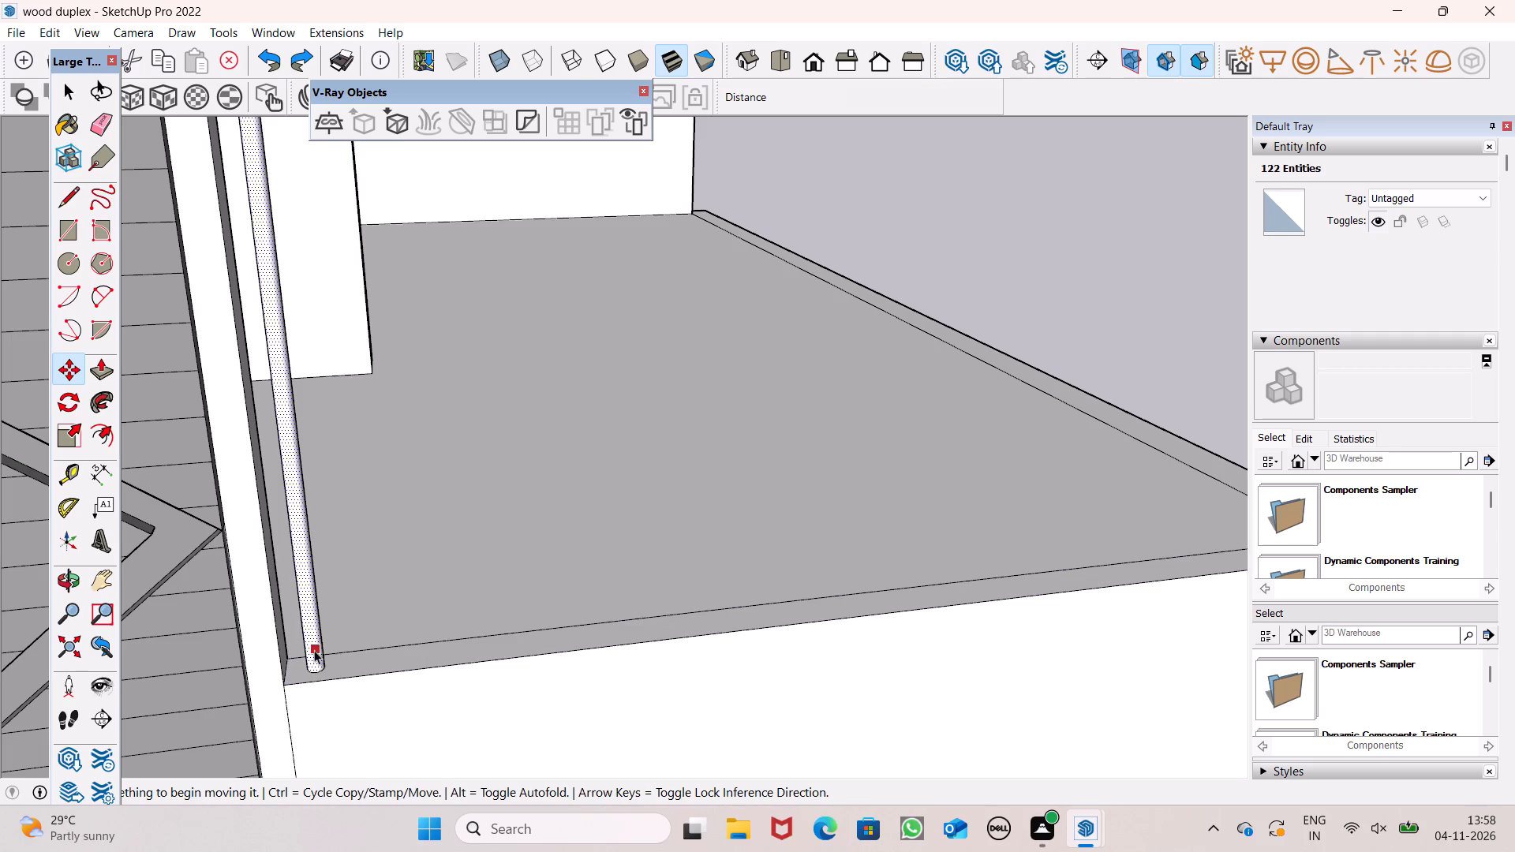
double_click(313, 637)
key("m")
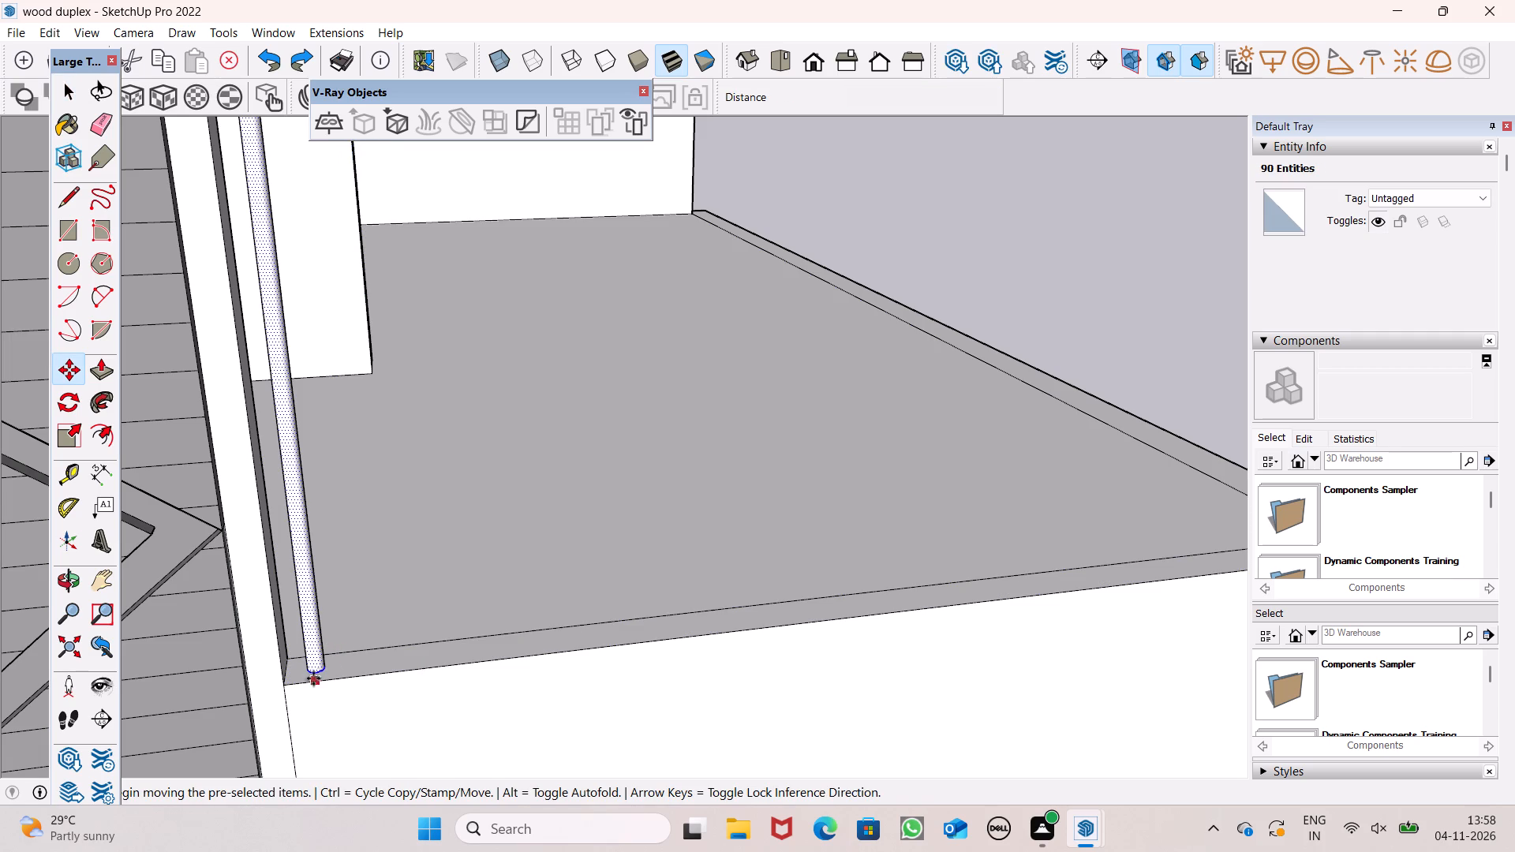
scroll(319, 674, "up", 14)
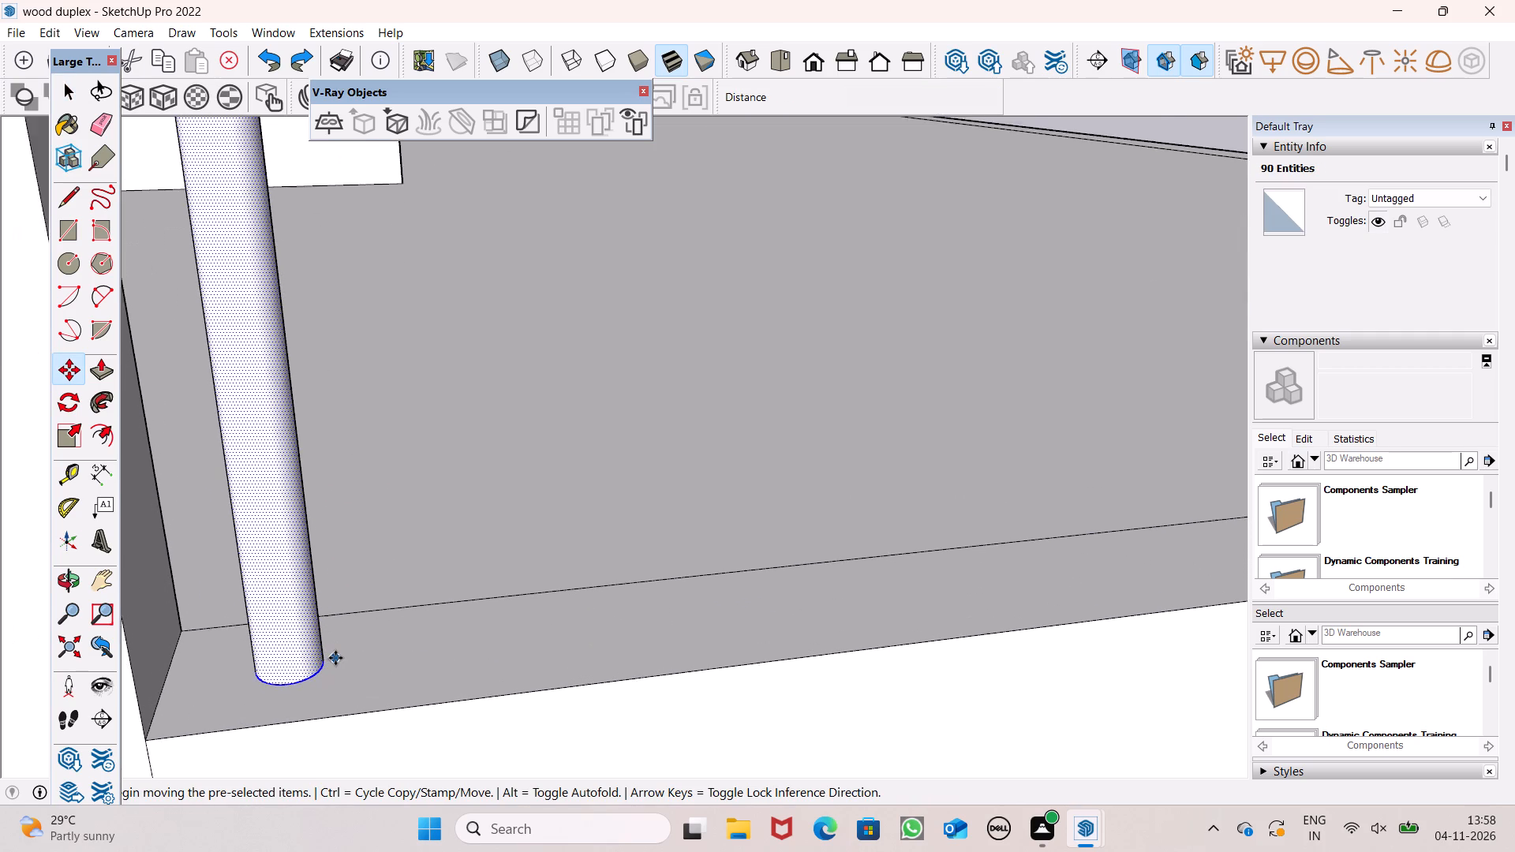
scroll(335, 658, "up", 3)
left_click(324, 656)
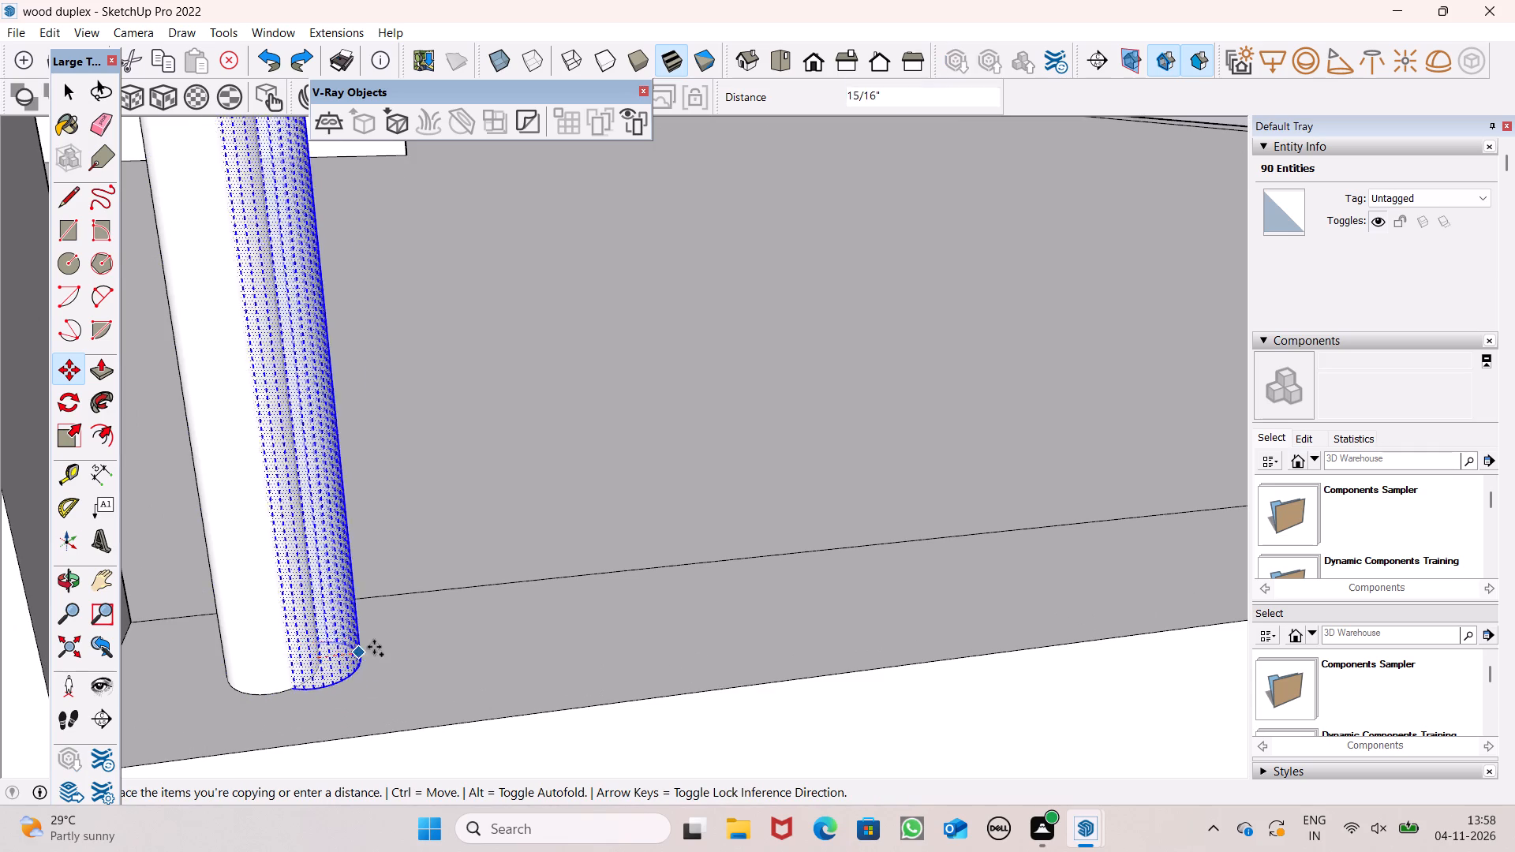
scroll(545, 636, "down", 5)
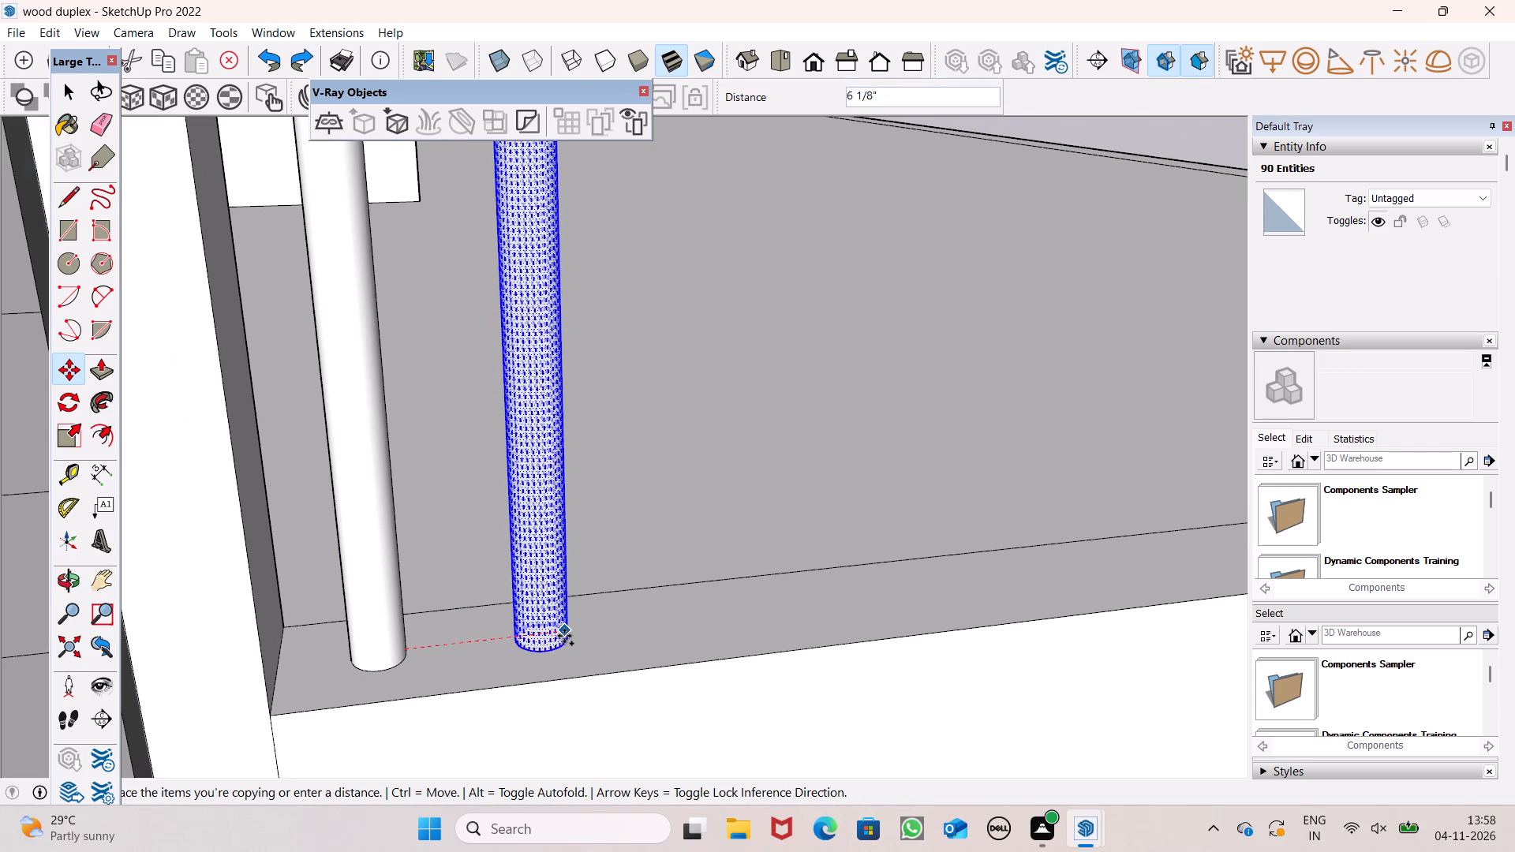
type("11\"")
key("Return")
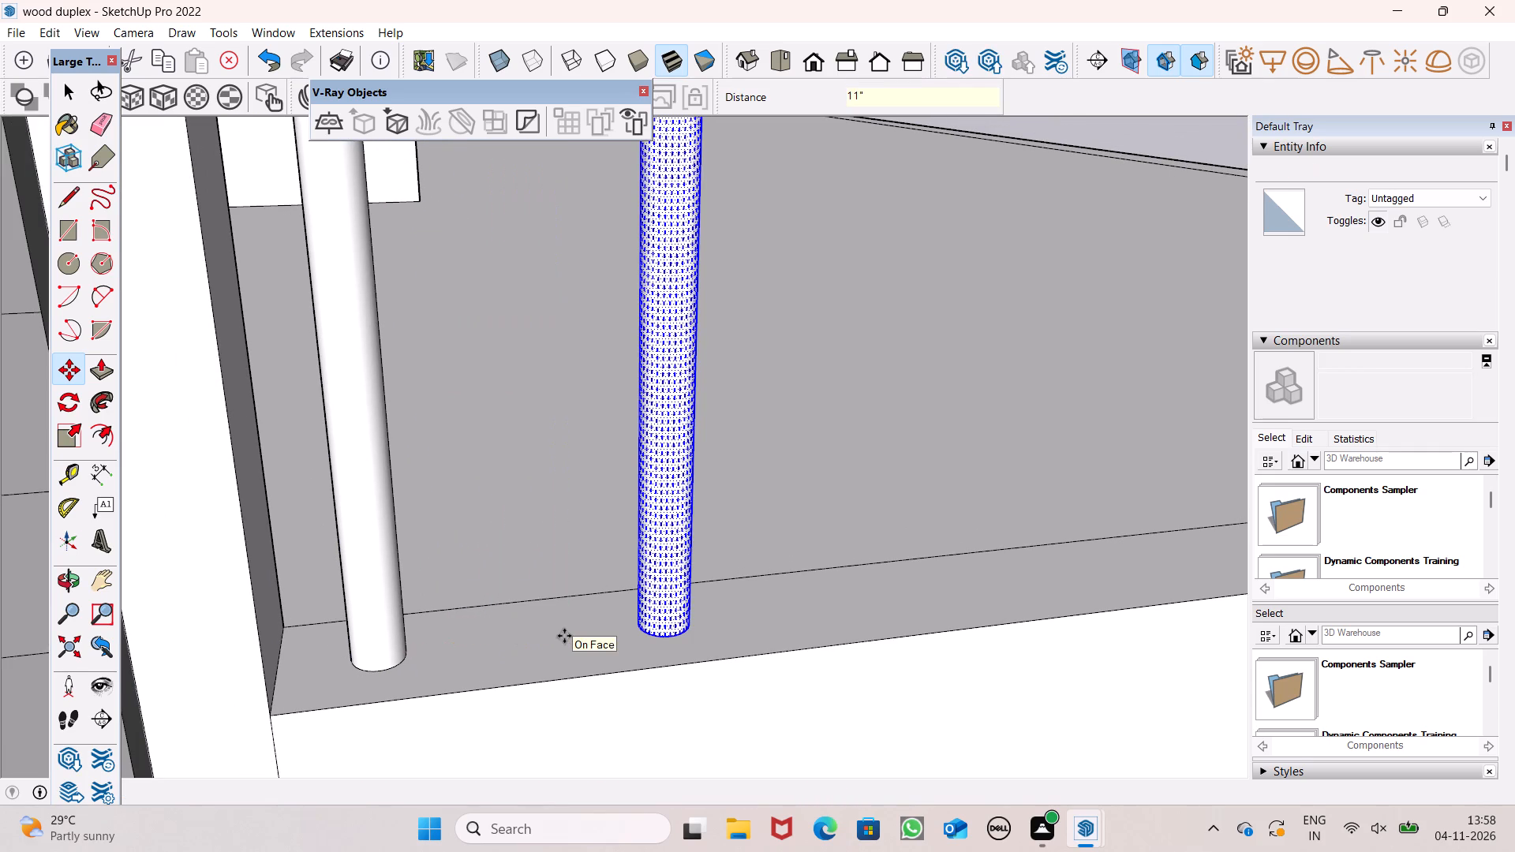
Copy the second round bar another 11" along the parapet to place a third bar.
key("o")
scroll(563, 650, "down", 8)
left_click_drag(585, 667, 537, 730, "shift")
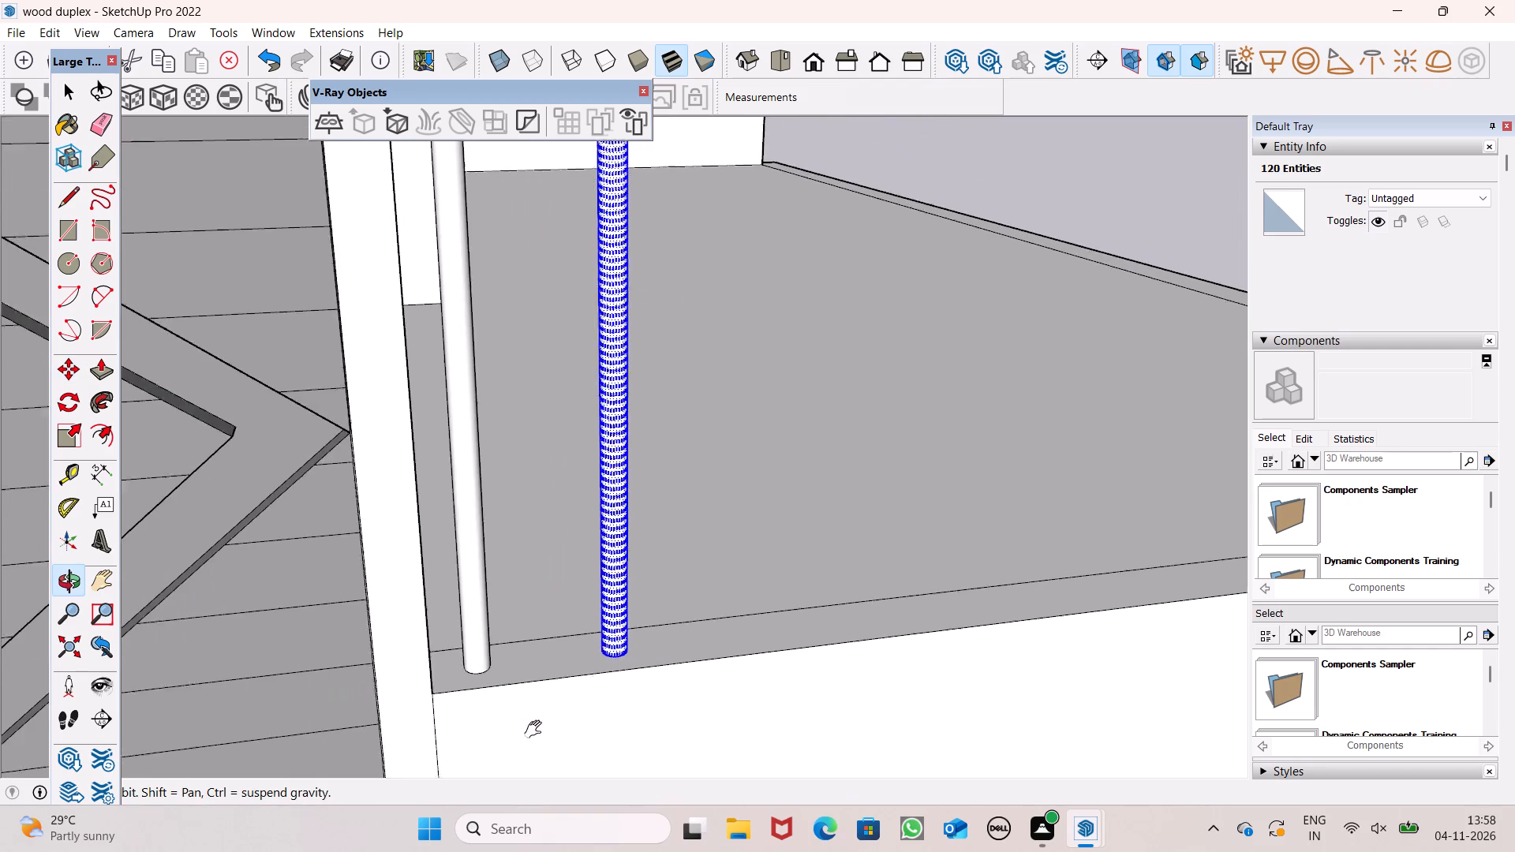
left_click_drag(537, 730, 532, 740, "shift")
scroll(537, 691, "down", 11)
left_click_drag(541, 698, 526, 607, "shift")
left_click_drag(541, 711, 535, 695, "shift")
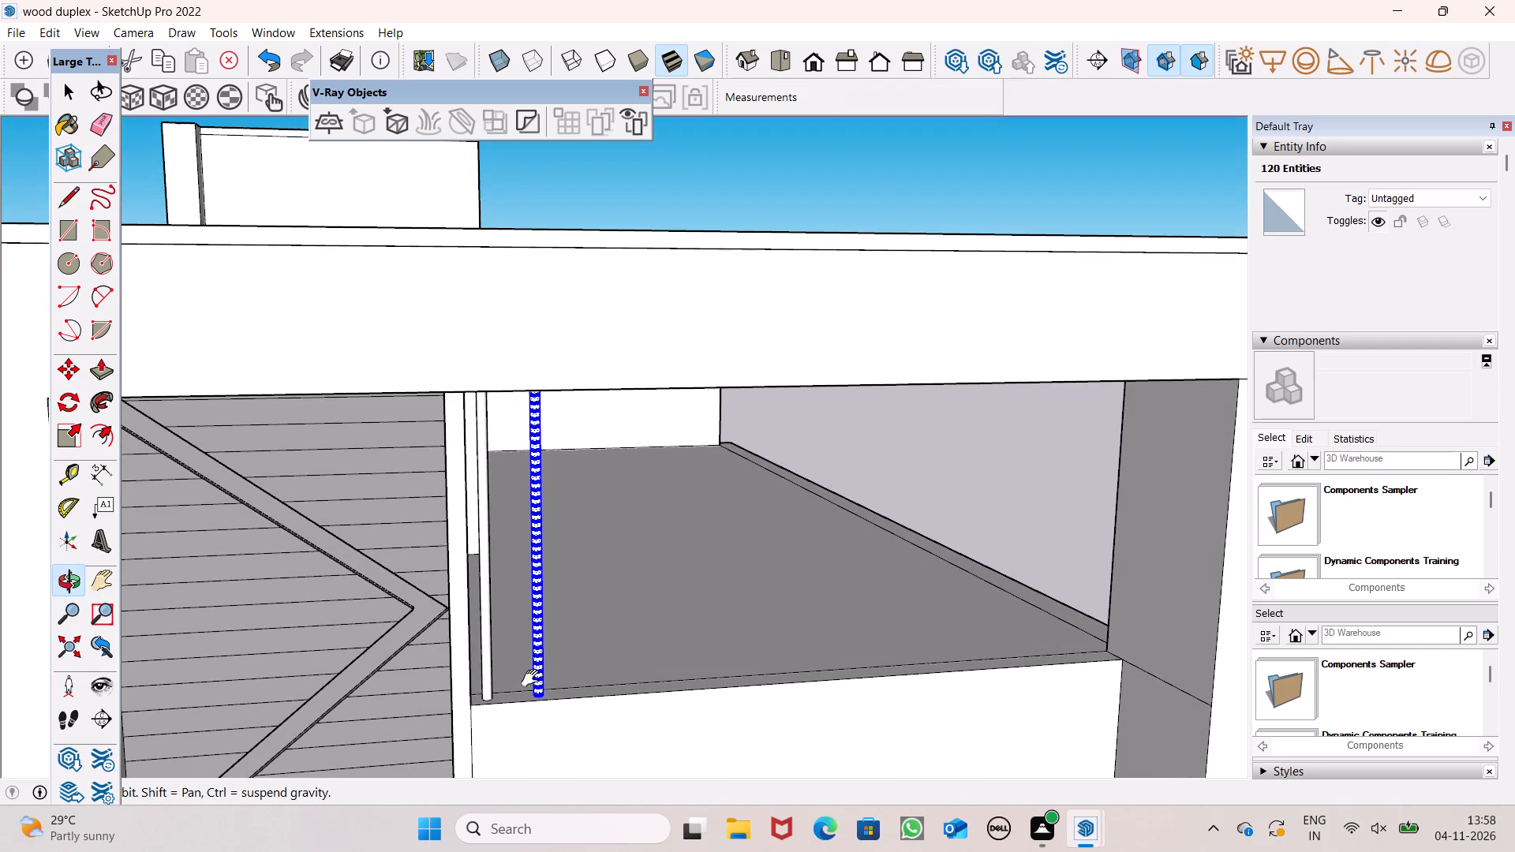
scroll(533, 678, "up", 4, "shift")
scroll(533, 677, "down", 5, "shift")
left_click_drag(533, 678, 505, 683, "shift")
scroll(504, 683, "up", 7)
left_click(504, 683, "shift")
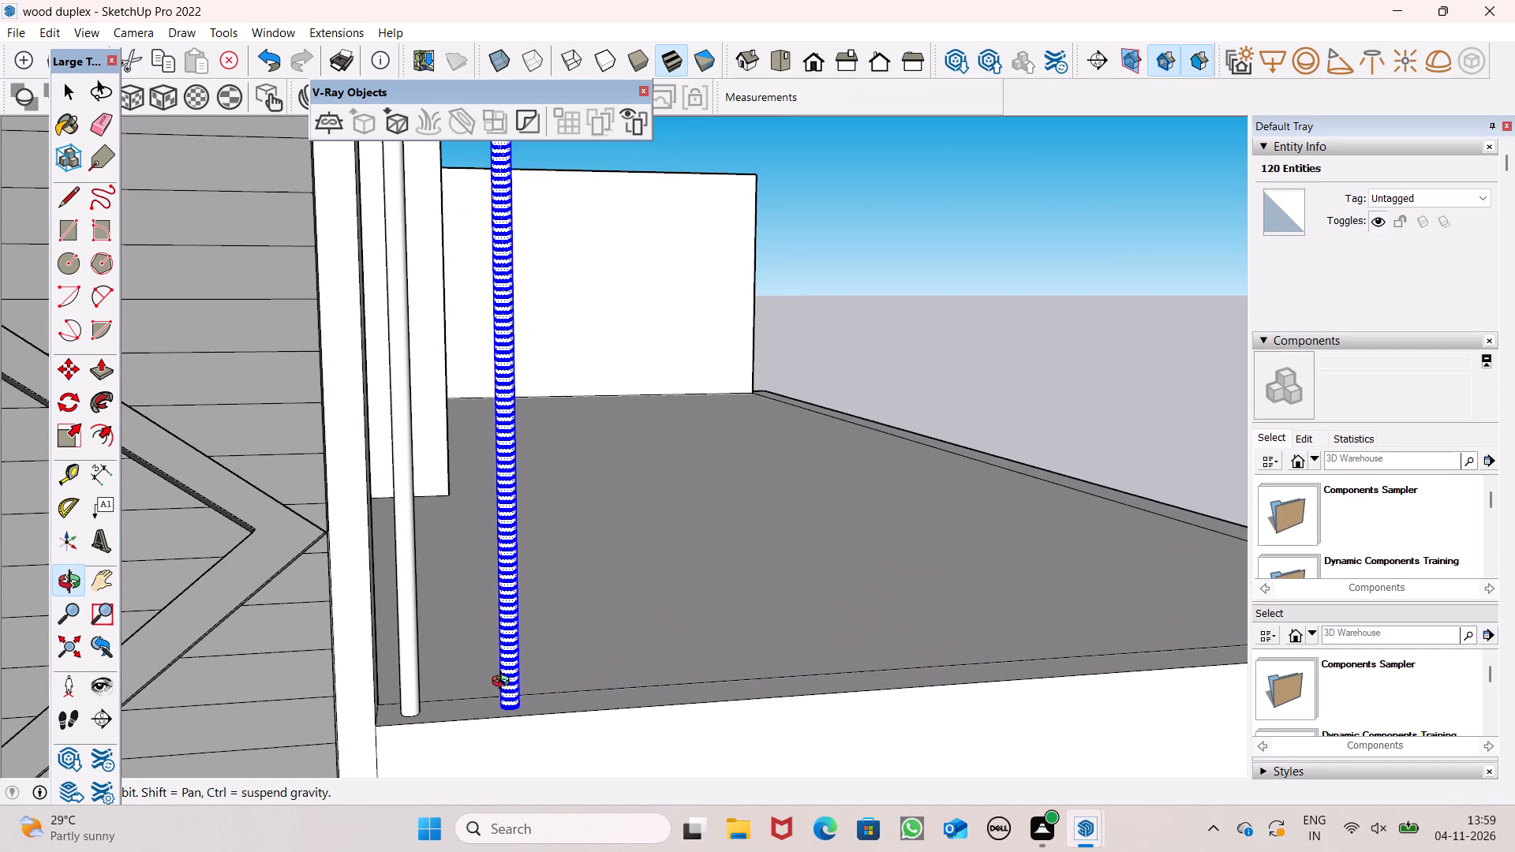
left_click_drag(504, 683, 500, 702)
scroll(500, 701, "down", 4)
left_click_drag(526, 680, 452, 727, "shift")
key("space")
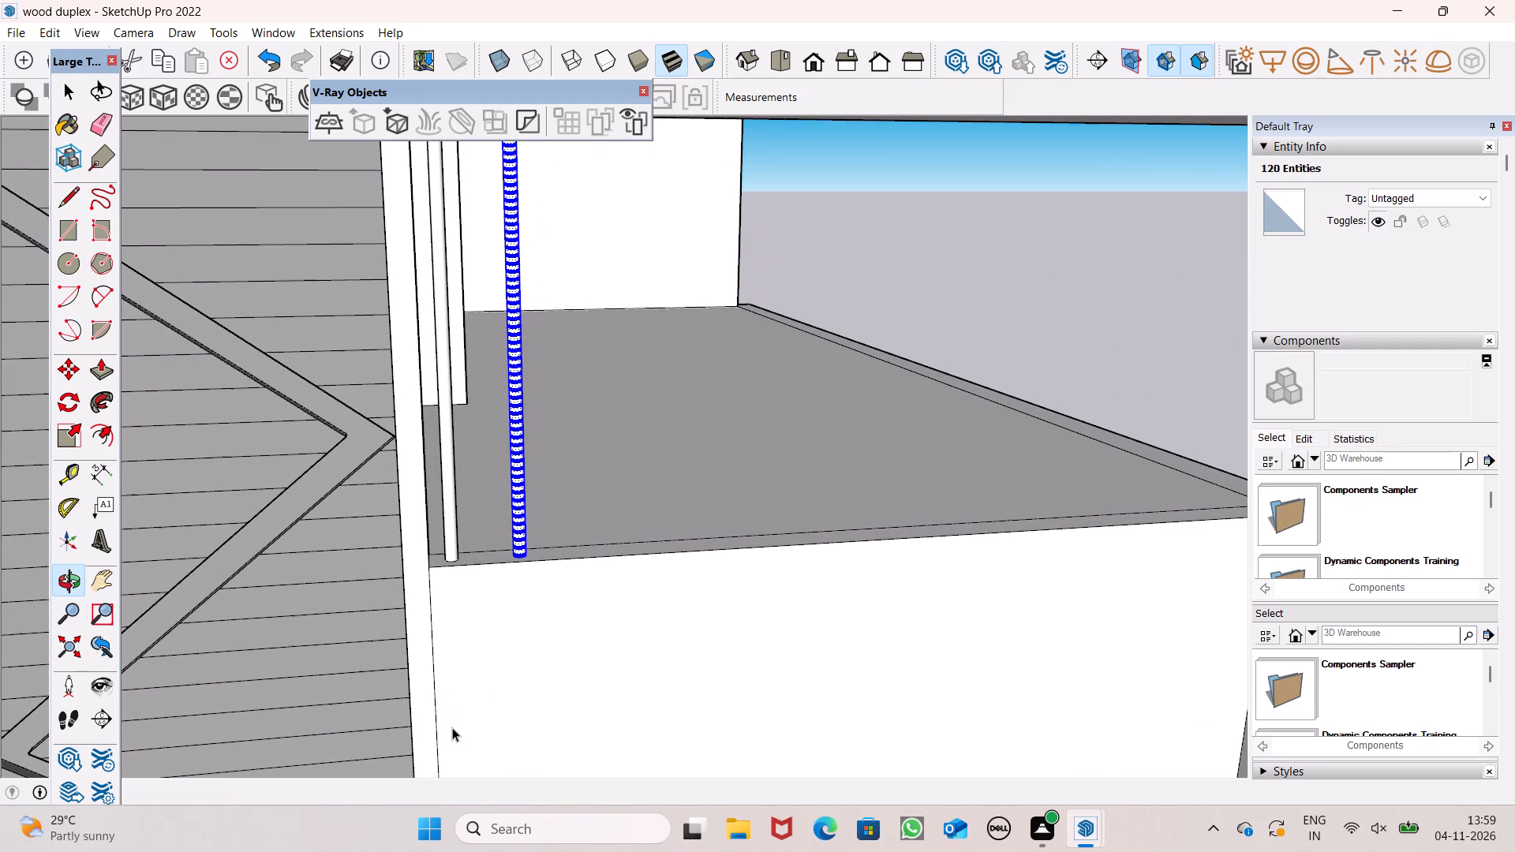
scroll(513, 531, "up", 9)
scroll(459, 552, "down", 5)
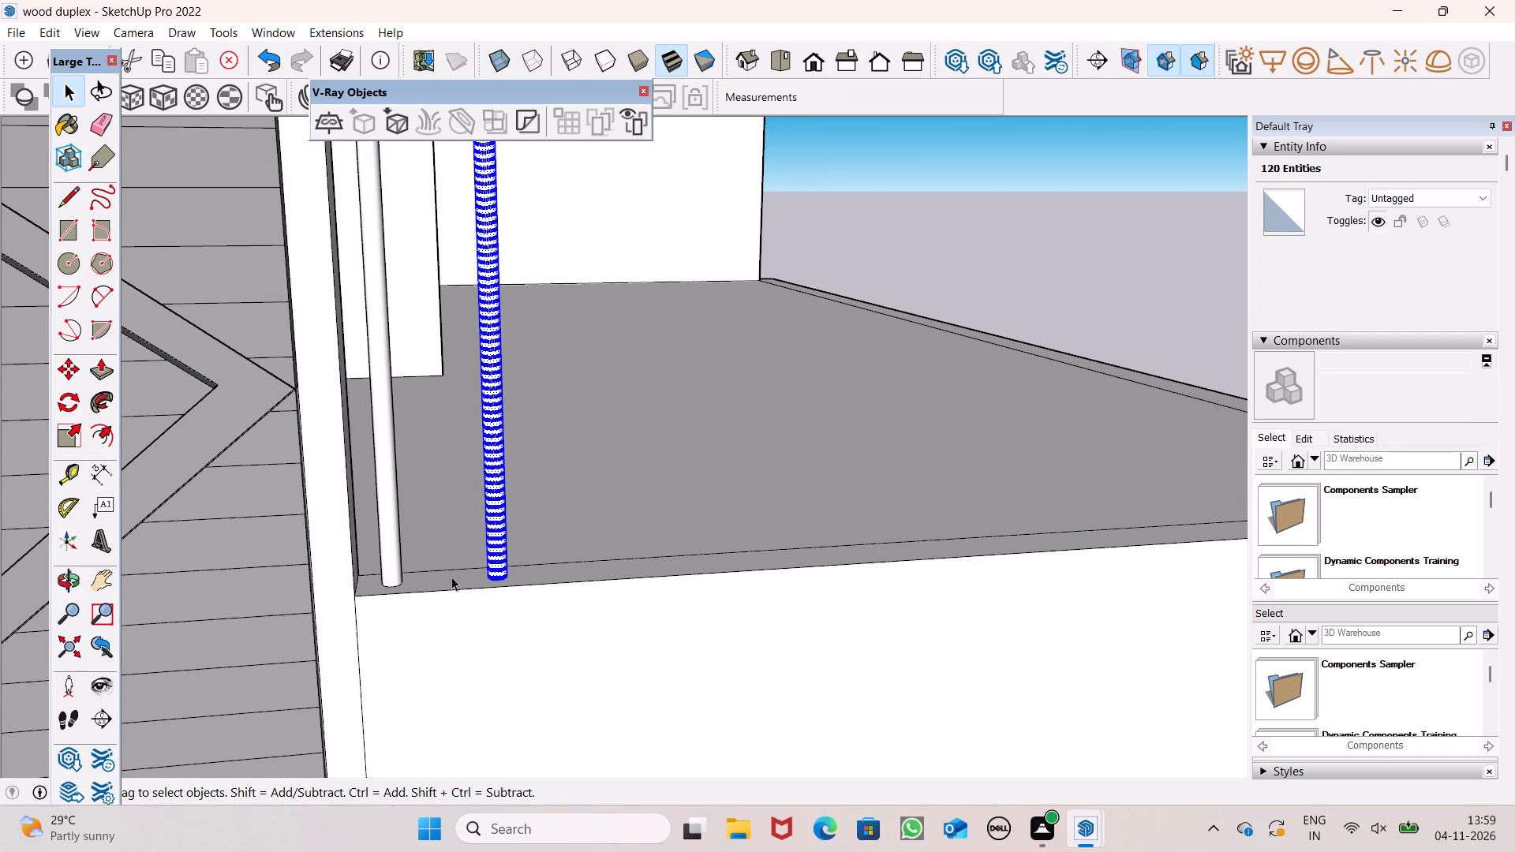
scroll(507, 579, "up", 6)
key("m")
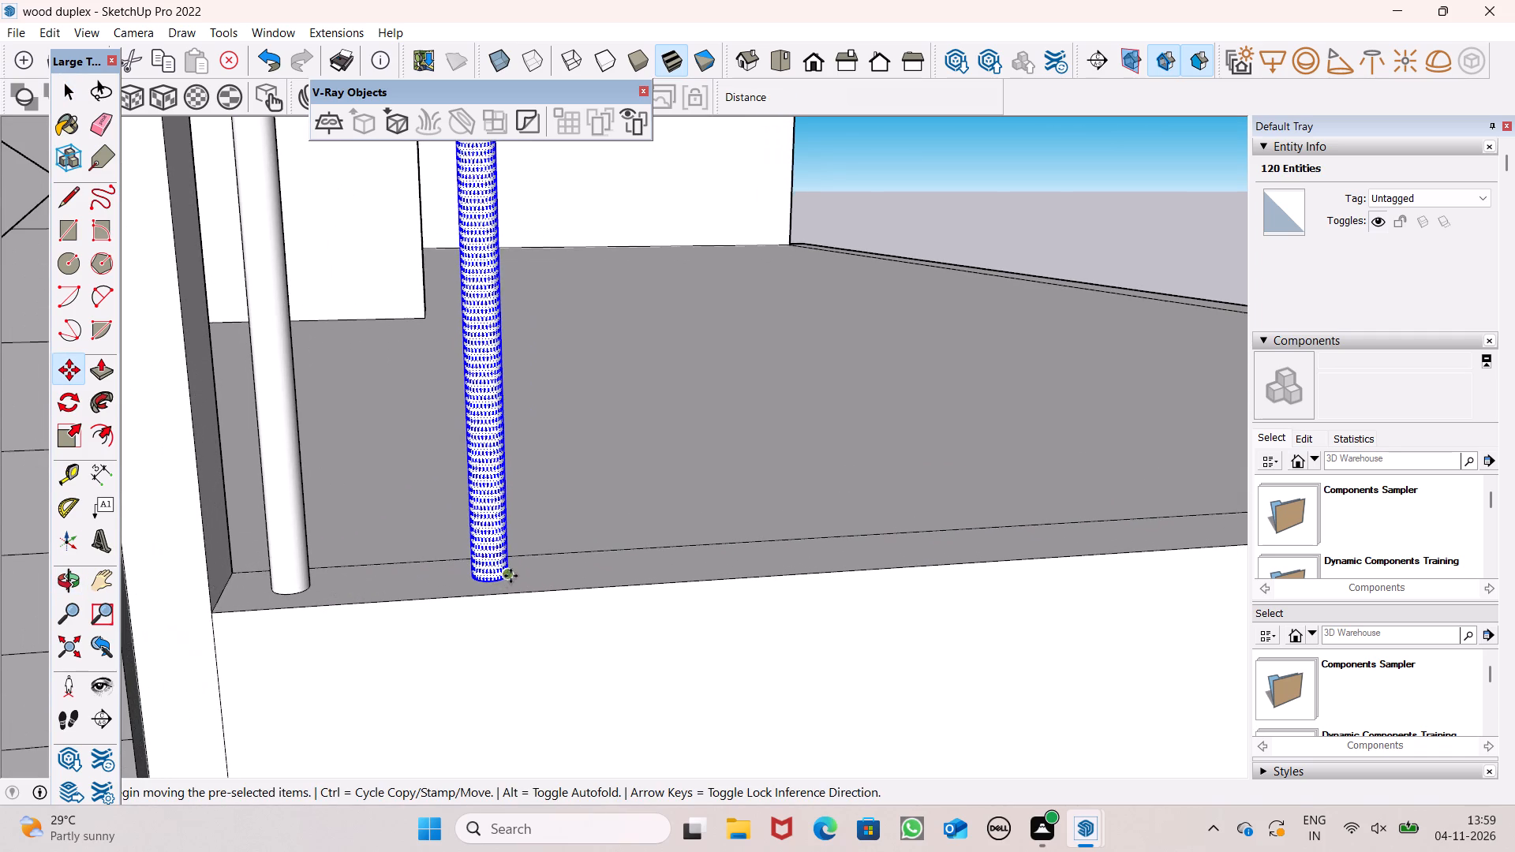
scroll(477, 577, "up", 3)
left_click(498, 576)
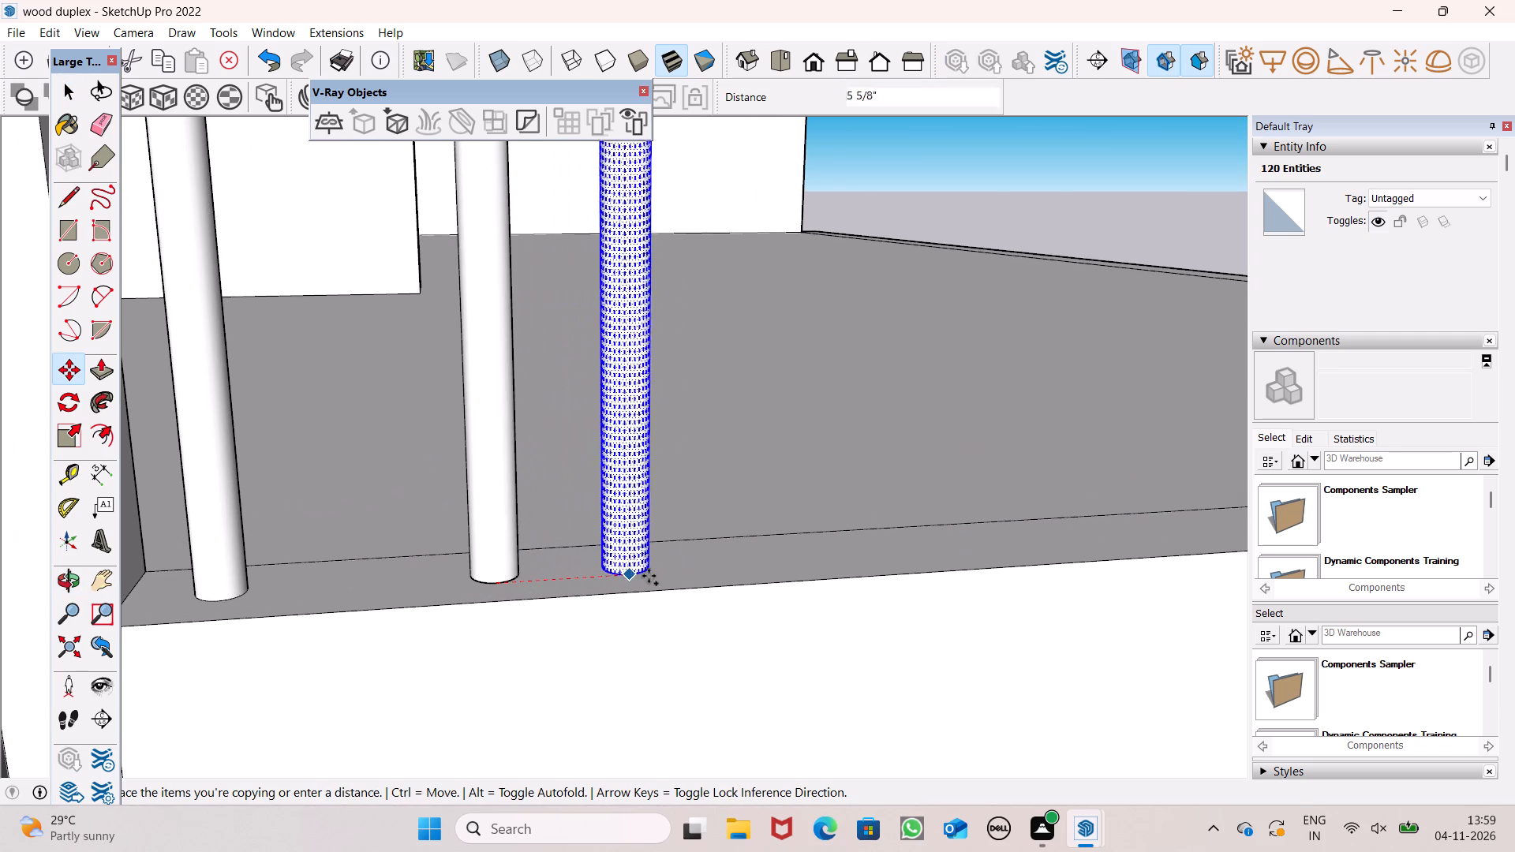
type("11\"")
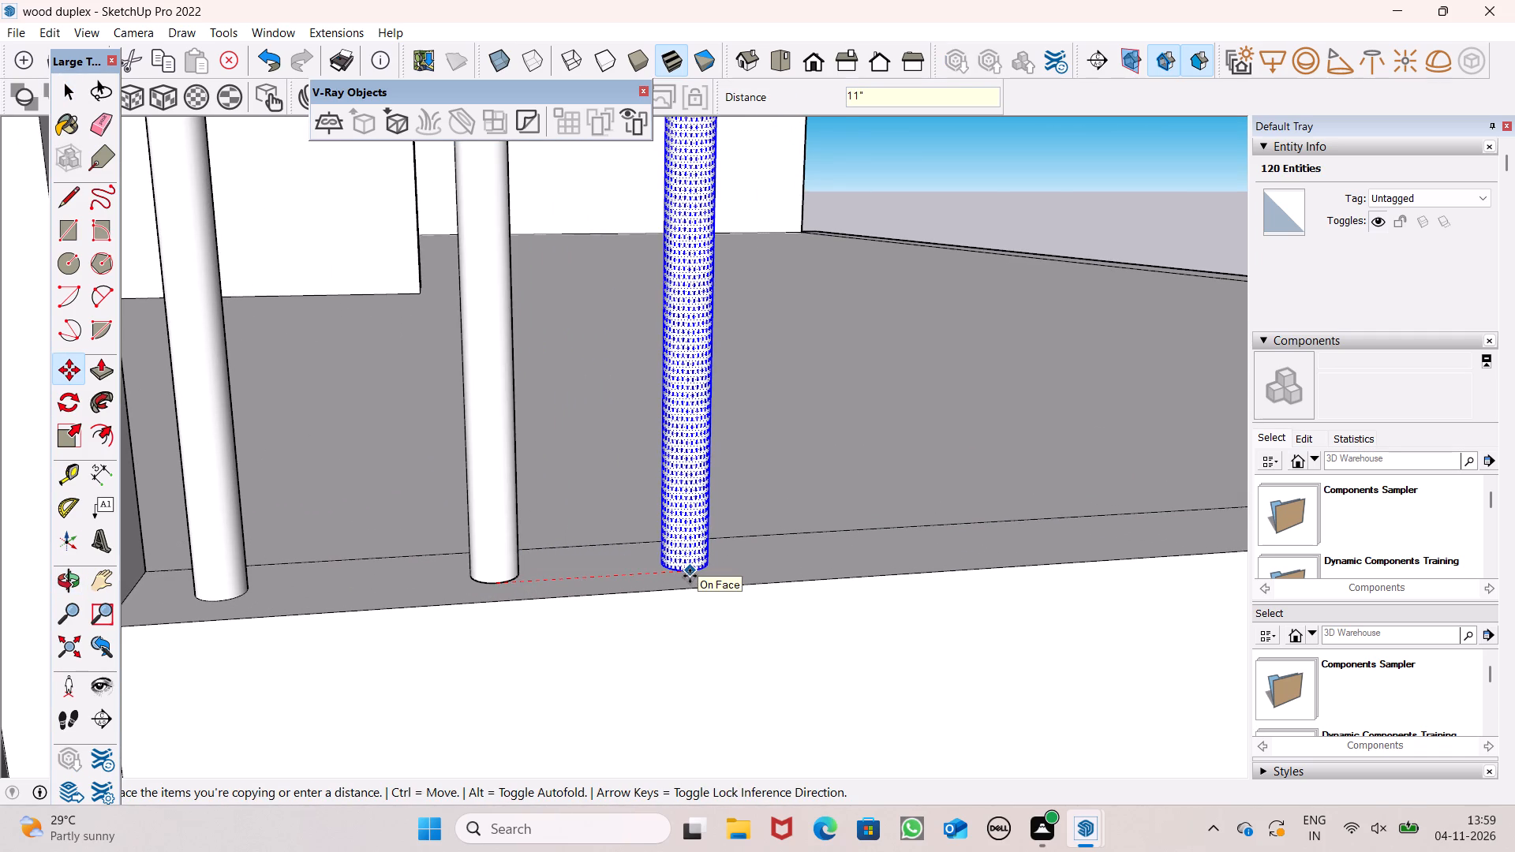
key("Return")
Repeat the 11" bar copy as a linear array of 9 copies along the parapet.
scroll(663, 587, "down", 10)
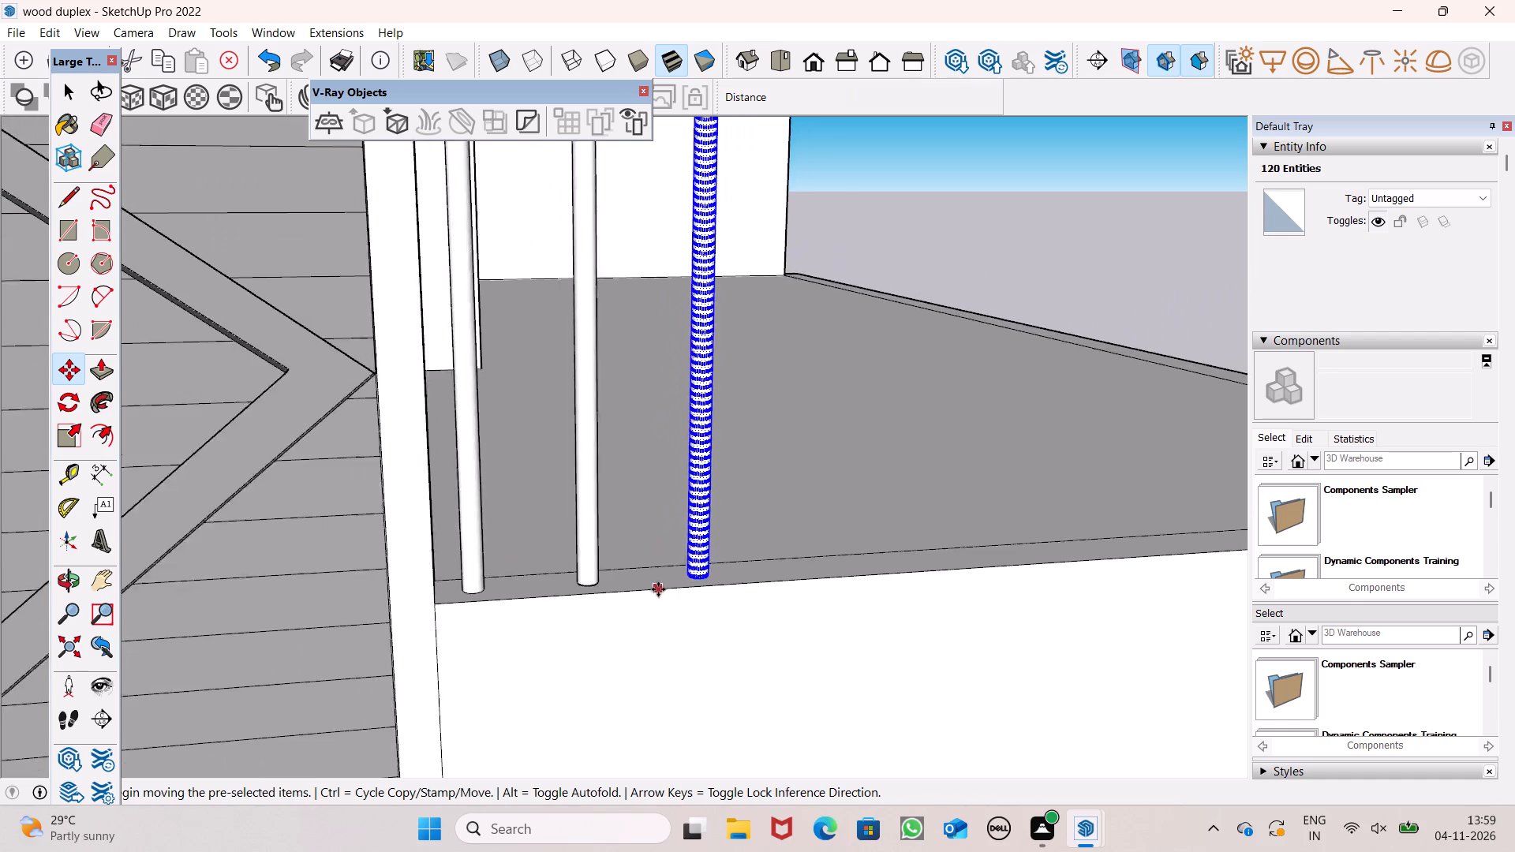
scroll(658, 589, "down", 11)
scroll(658, 591, "up", 1)
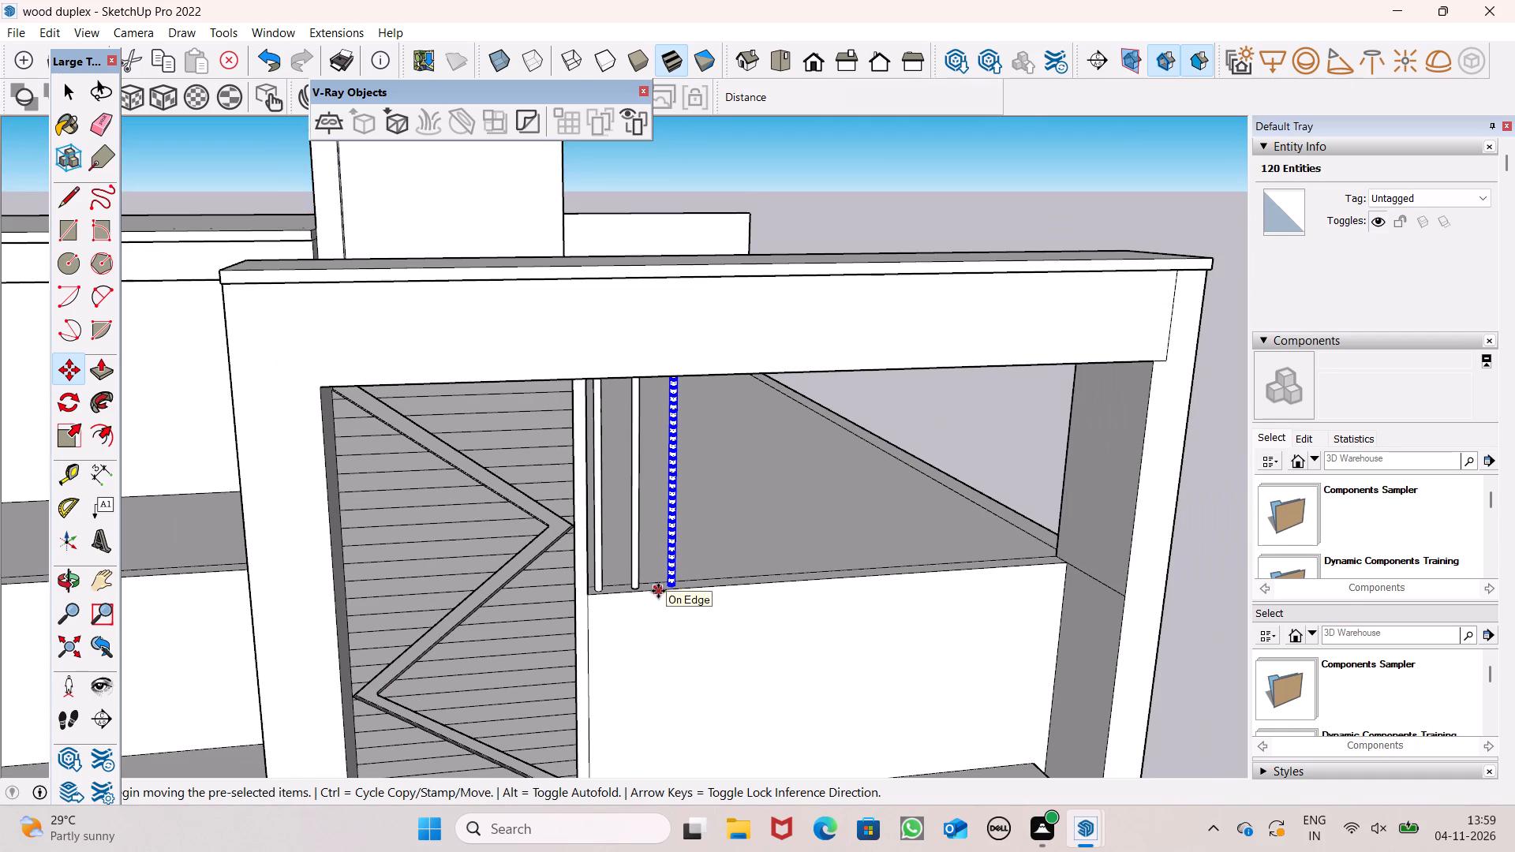
type("*9")
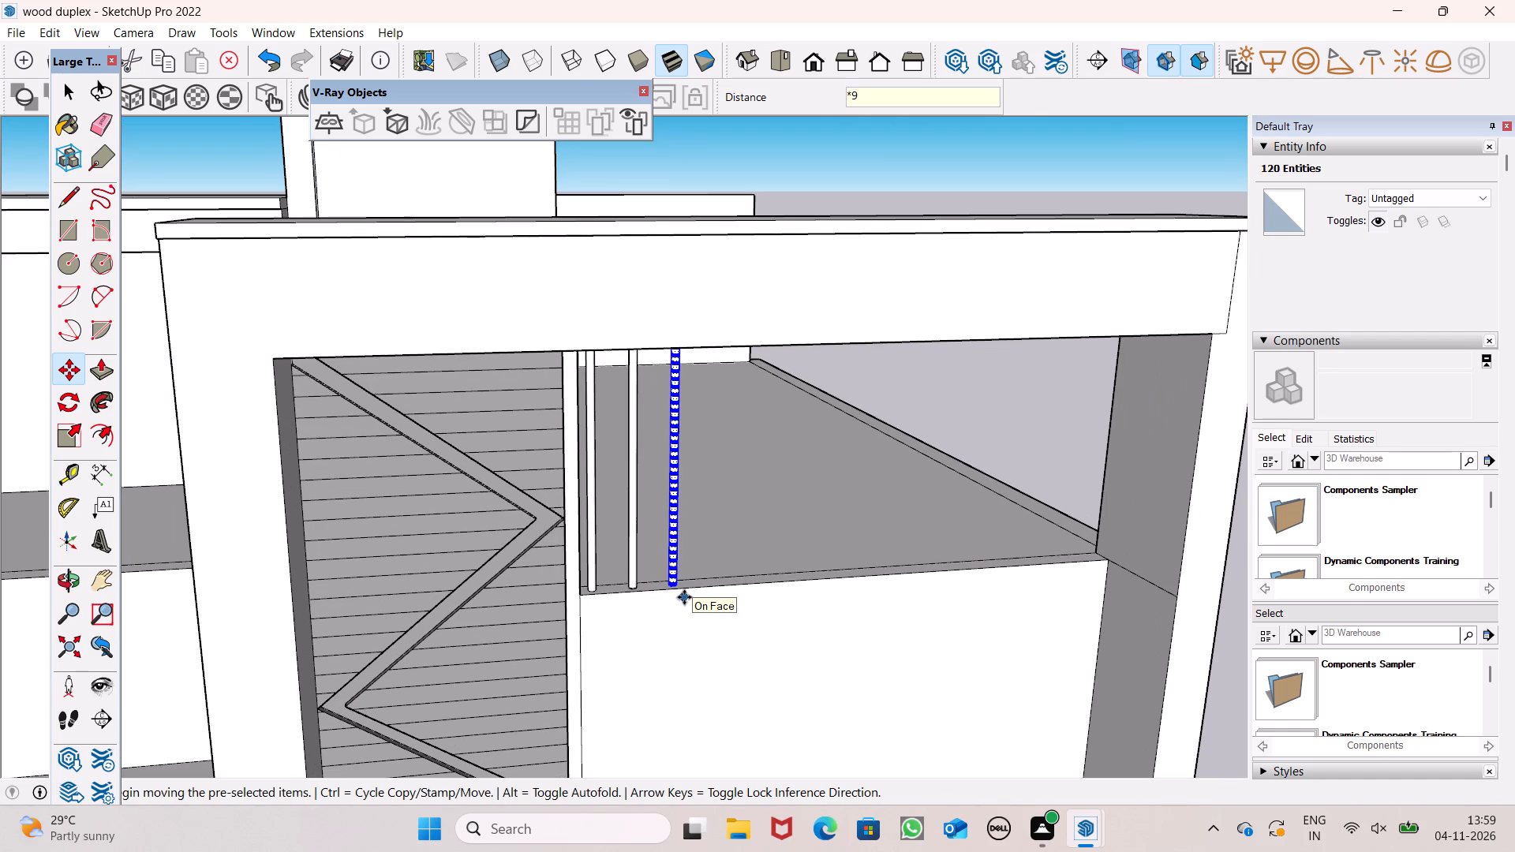
key("Return")
Copy the last bar of the array 11" along the parapet toward the far end column.
scroll(1173, 525, "up", 2)
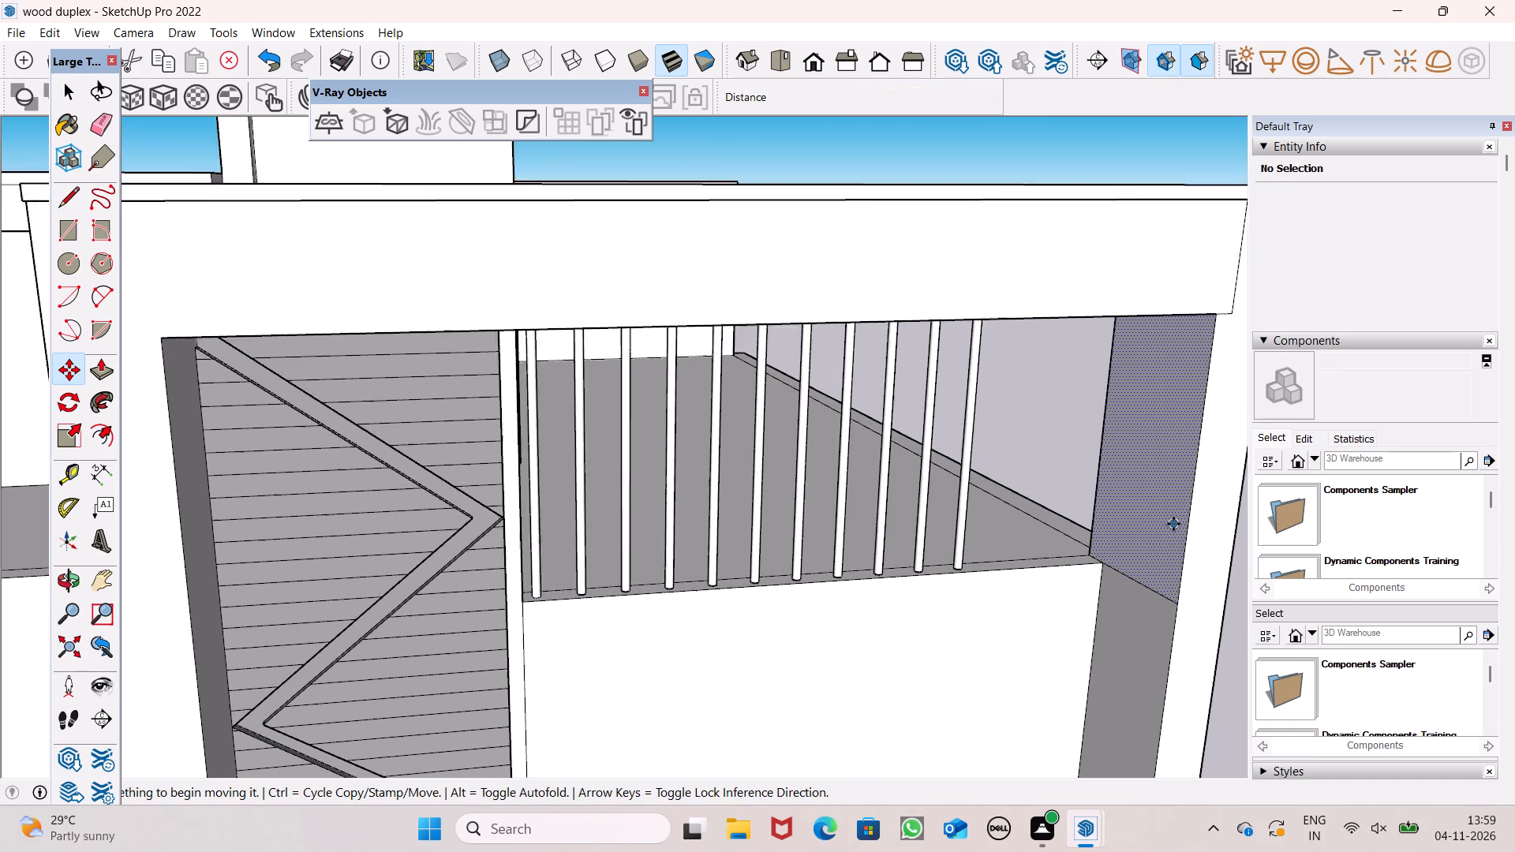
scroll(1173, 524, "up", 5)
key("space")
scroll(913, 544, "up", 4)
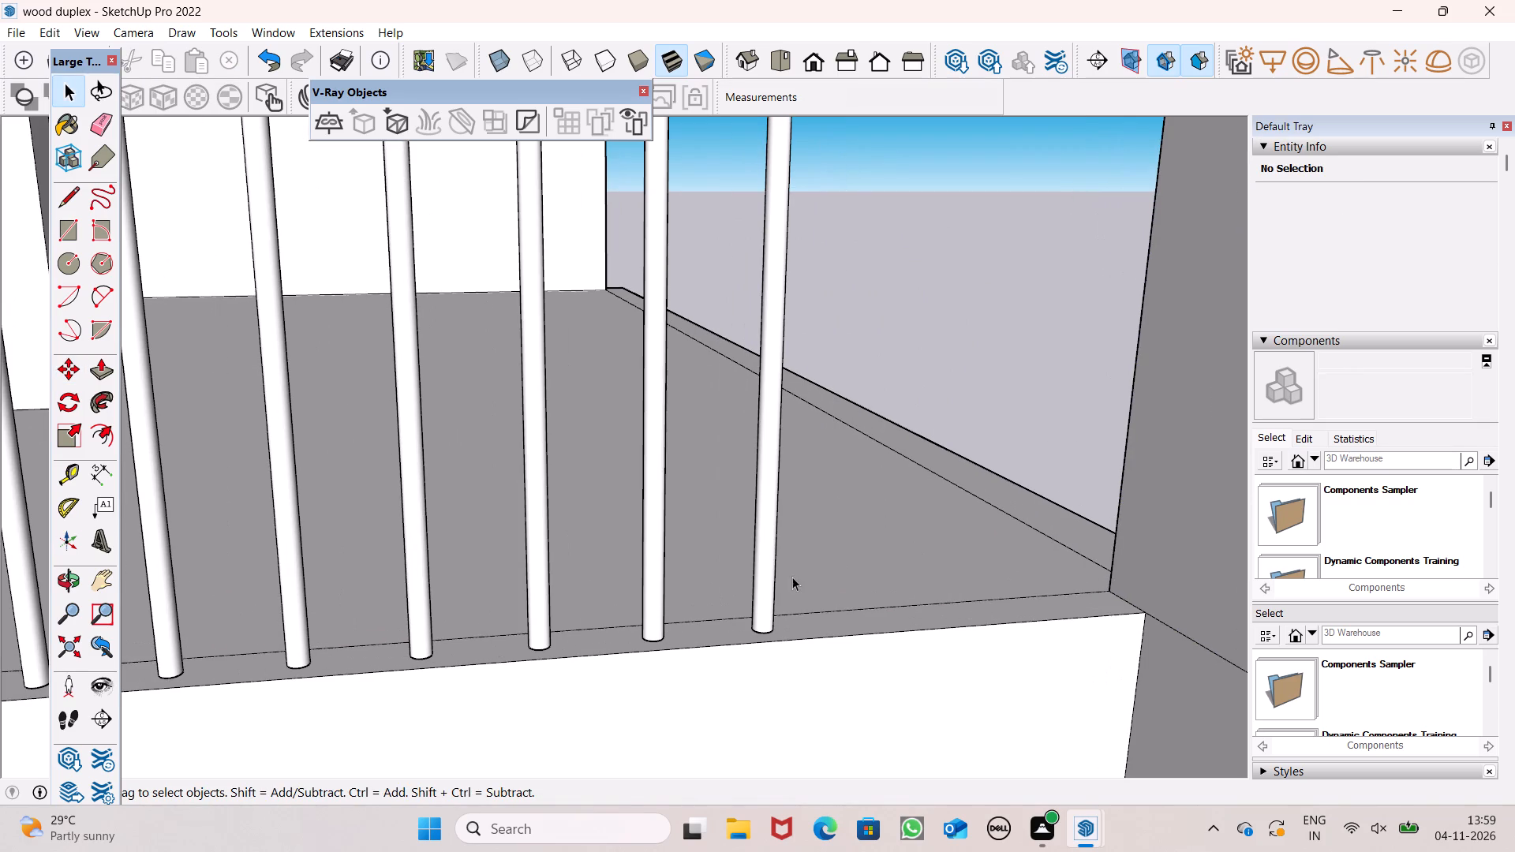
double_click(767, 541)
key("m")
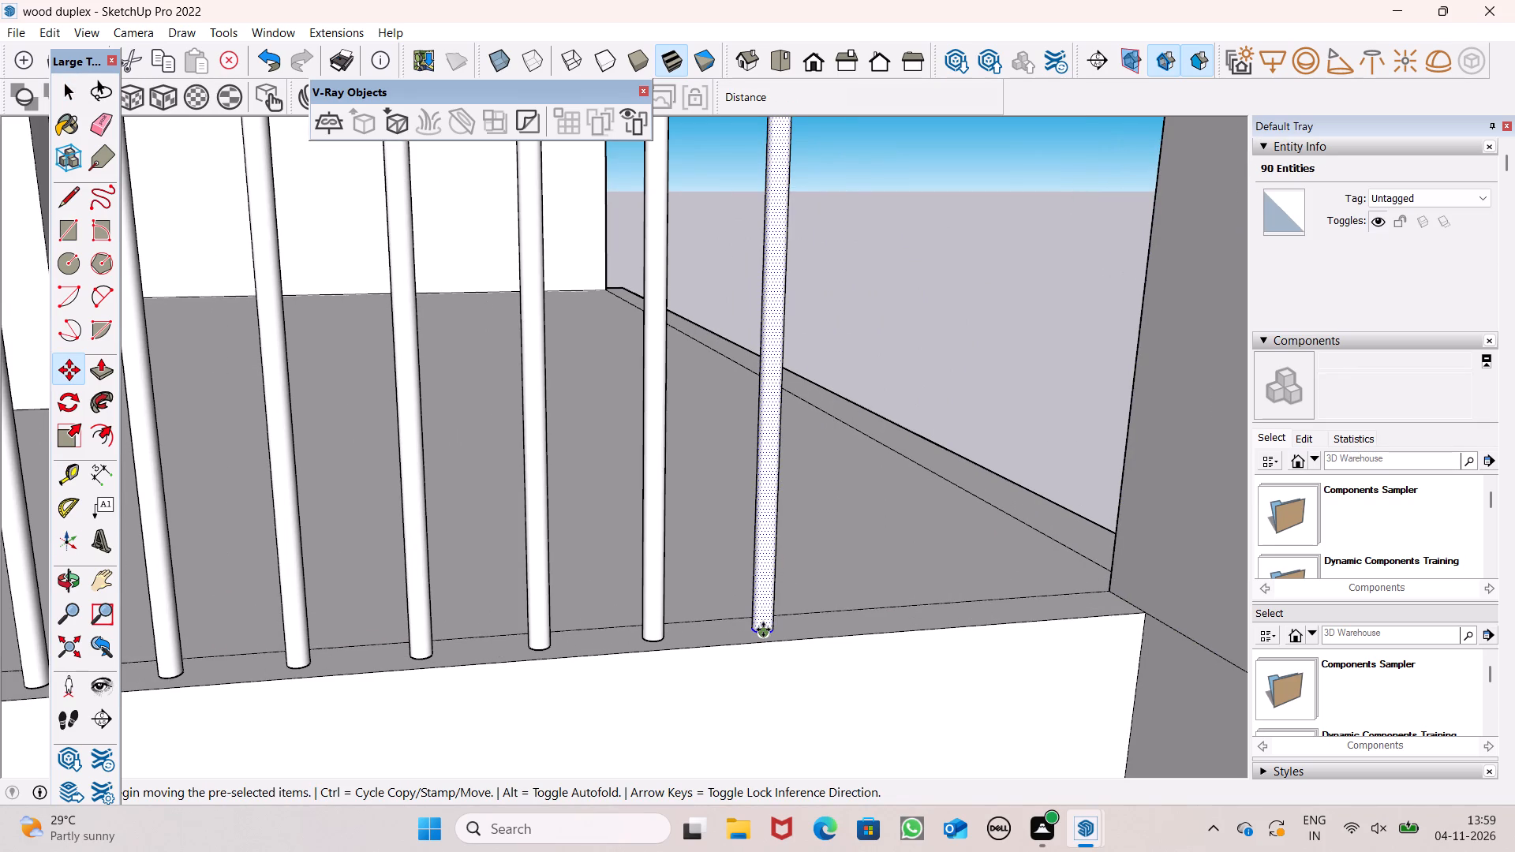
left_click(763, 630)
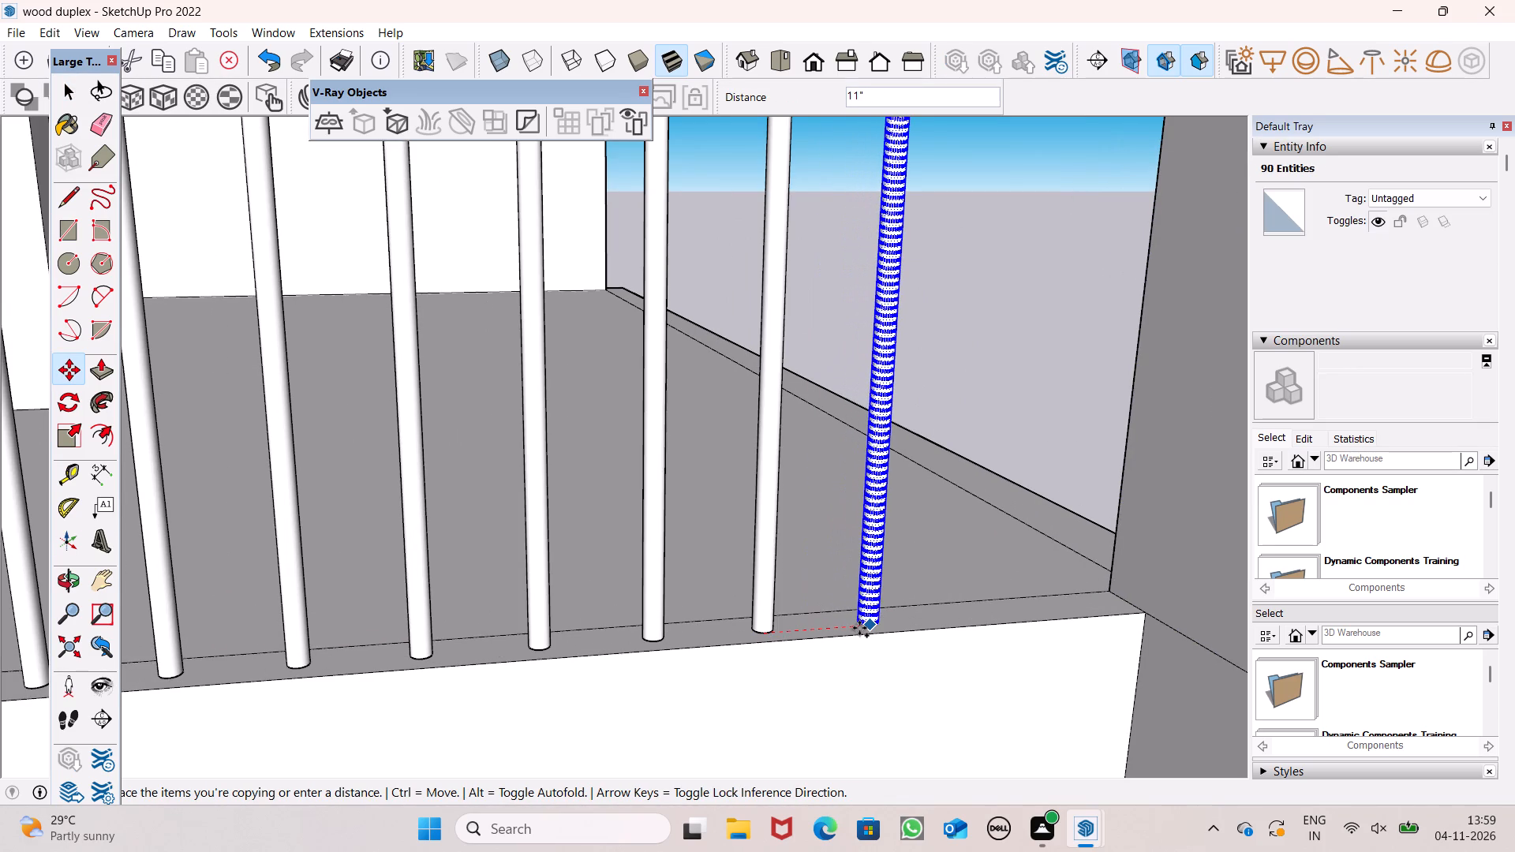
left_click(859, 628)
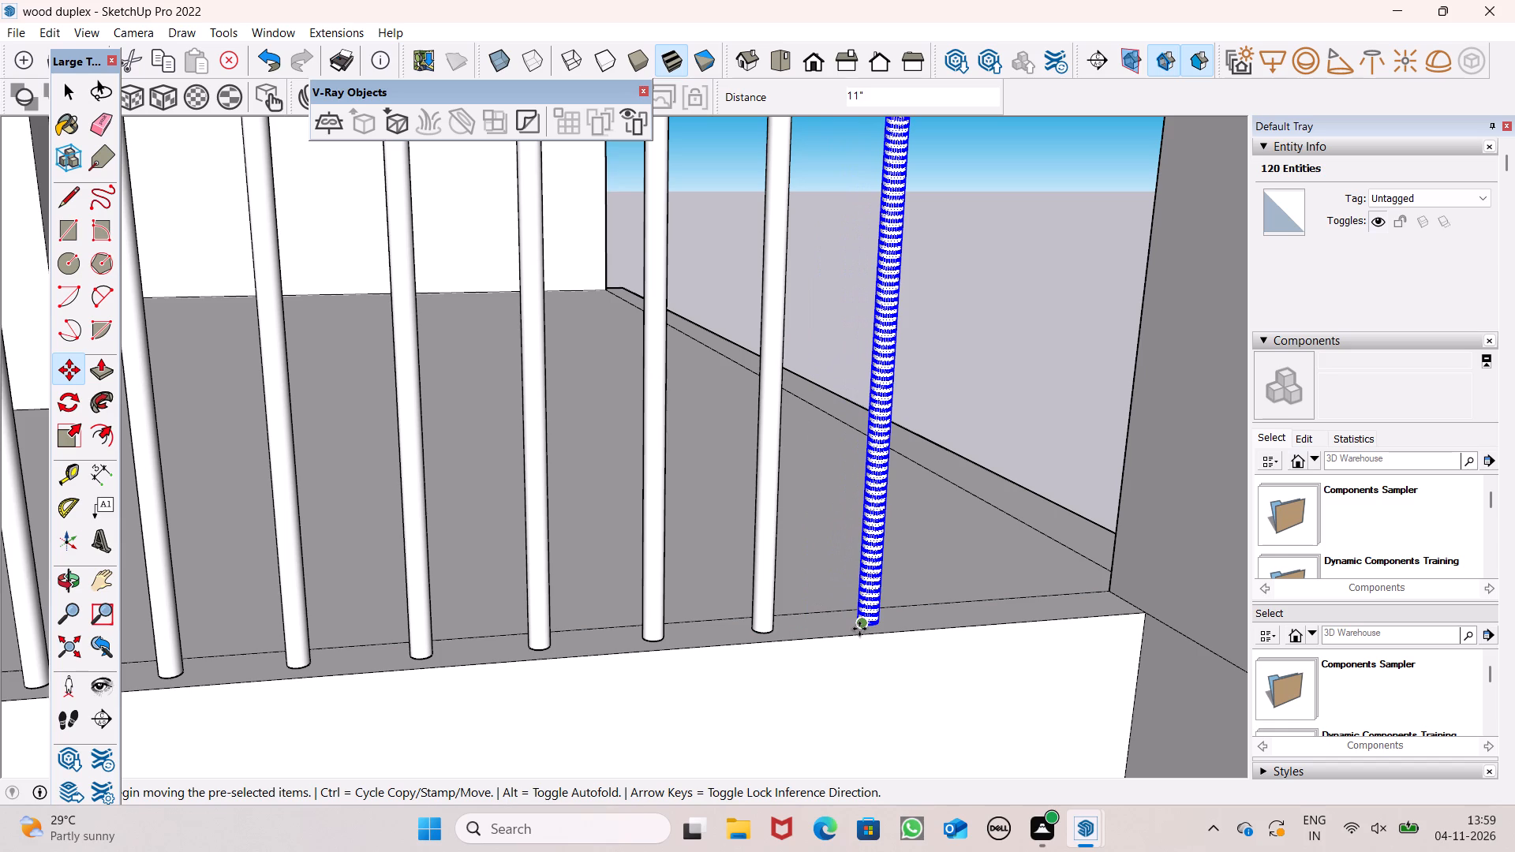
Repeat the last 11" bar copy as a linear array of 2 copies toward the end column.
type("*2")
key("Return")
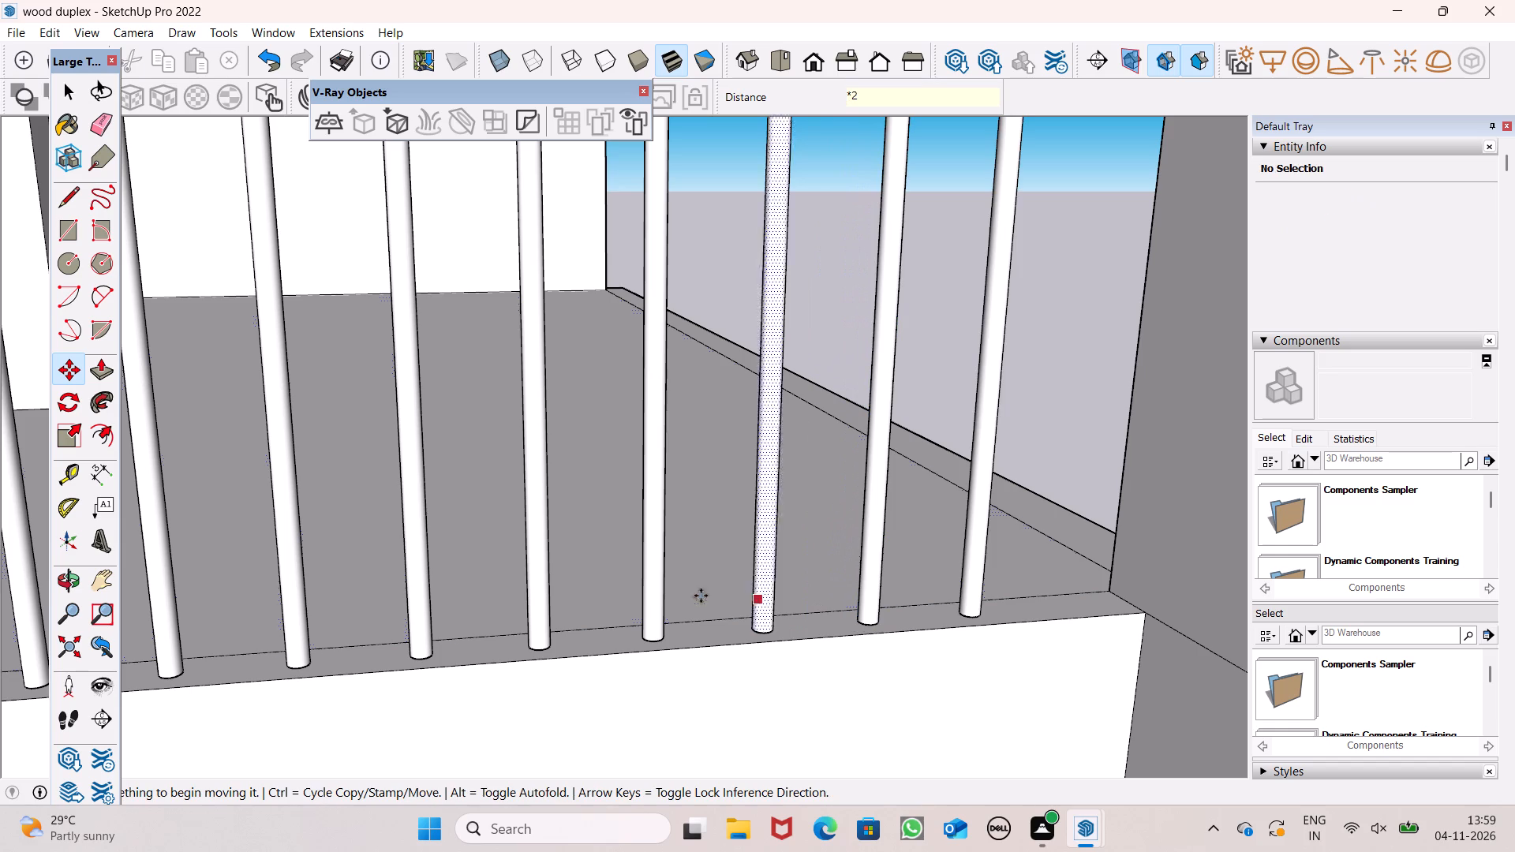
Examine the finished row of vertical bars and the whole front facade from close up, afar, above and below.
key("o")
left_click_drag(807, 638, 710, 655)
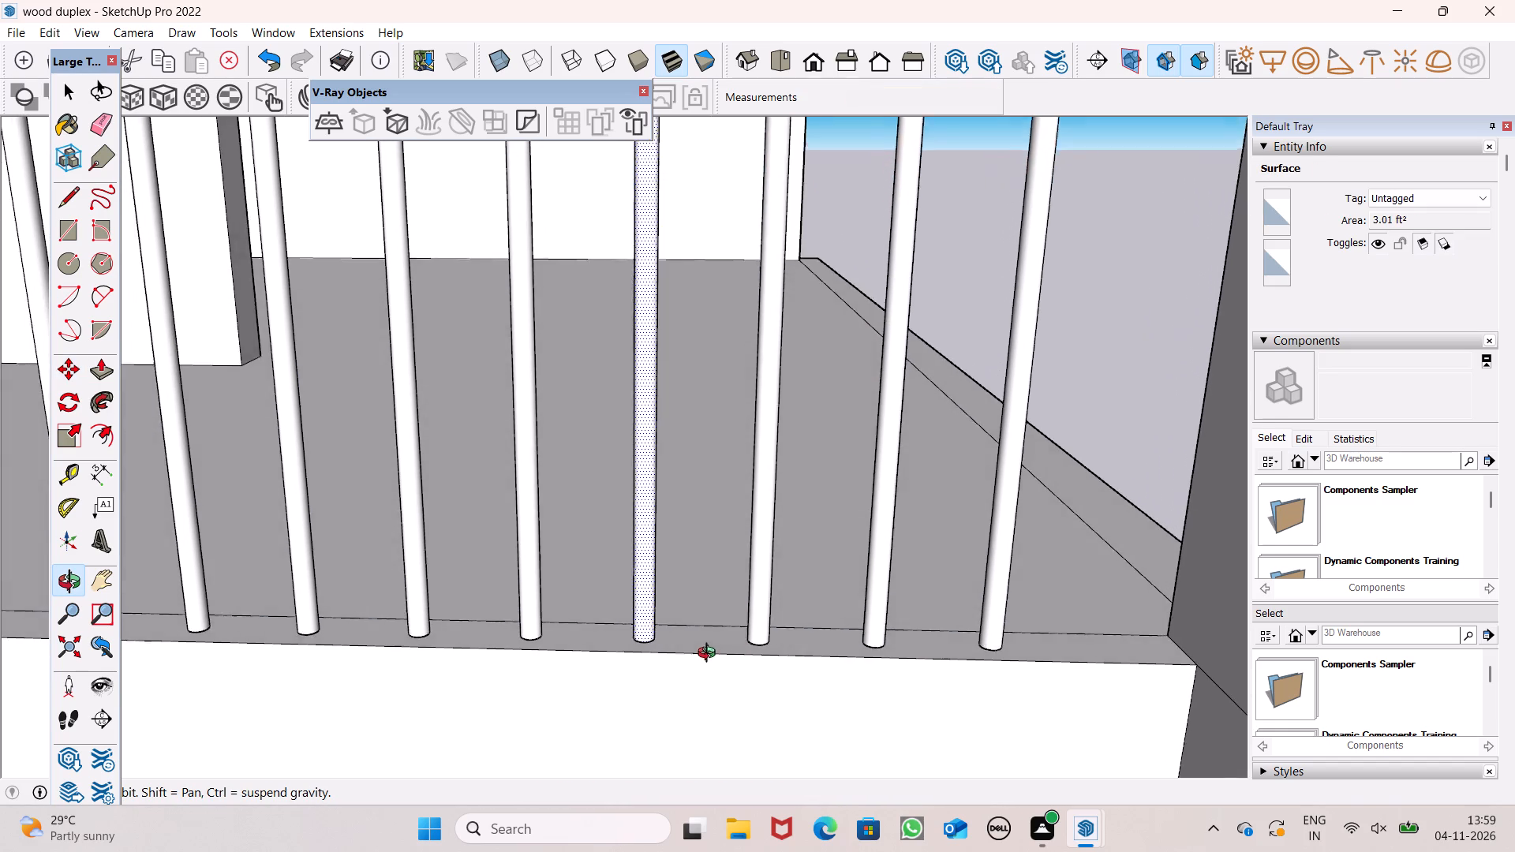
left_click_drag(710, 655, 710, 656)
left_click_drag(810, 660, 720, 634, "shift")
scroll(718, 633, "down", 6)
left_click_drag(725, 642, 817, 659)
scroll(845, 617, "down", 8)
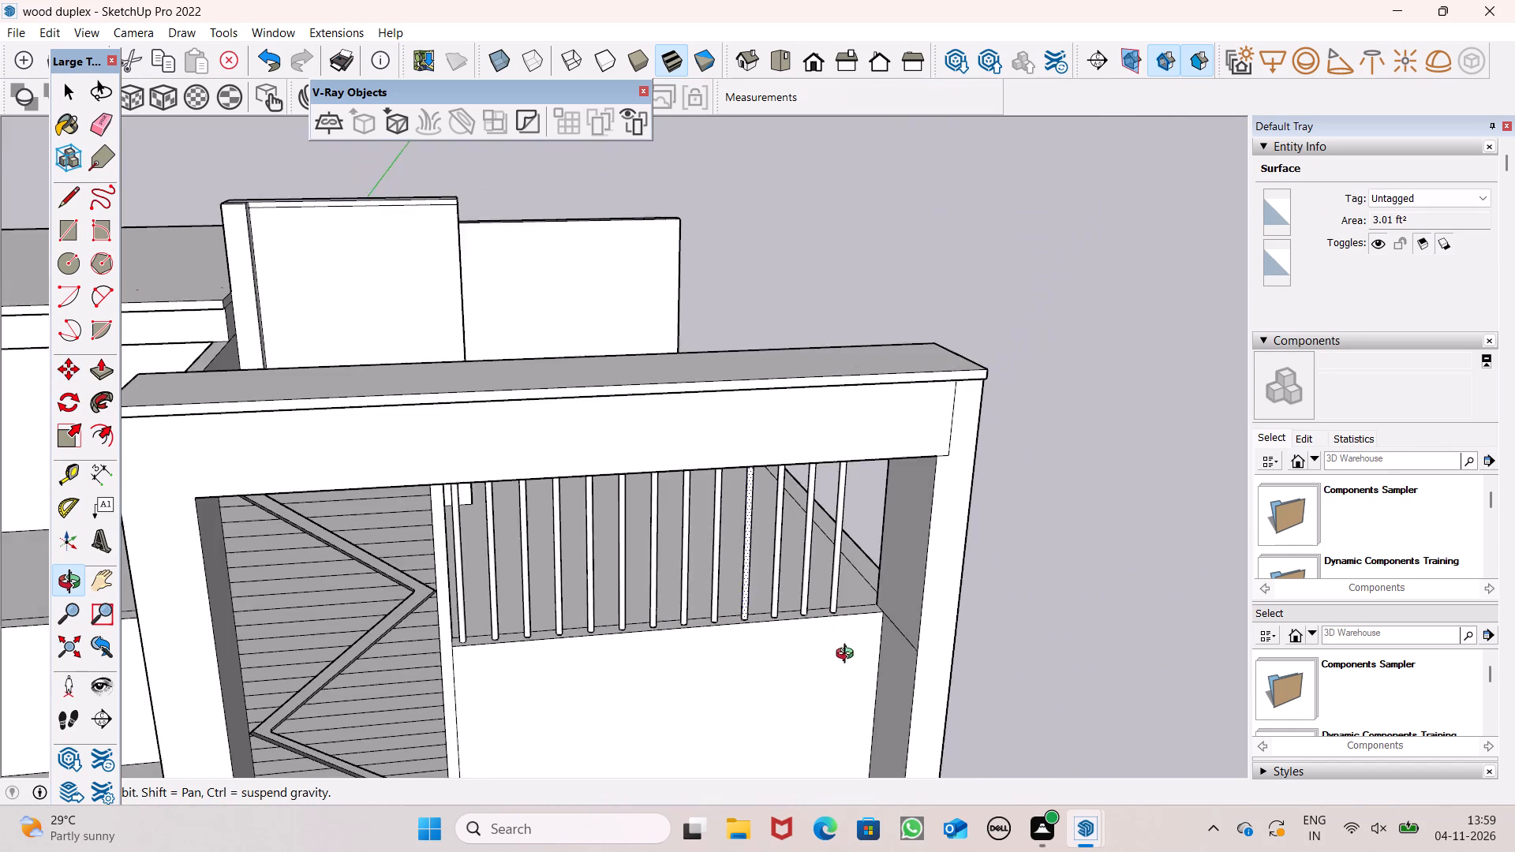
left_click_drag(848, 656, 823, 592)
scroll(848, 579, "up", 5)
scroll(848, 579, "down", 4)
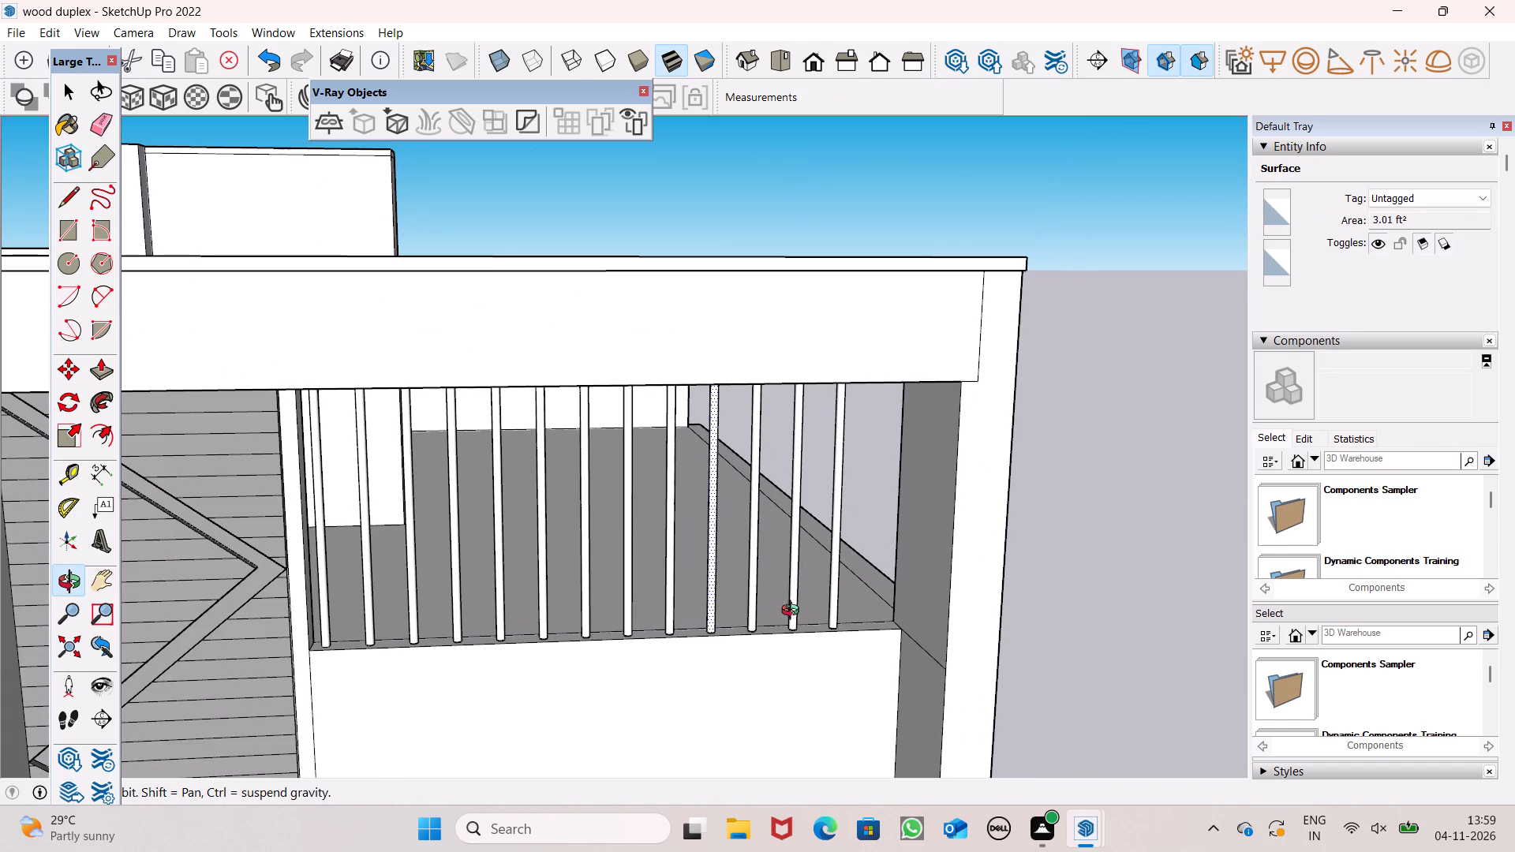
scroll(811, 621, "up", 6)
scroll(814, 621, "down", 4)
left_click_drag(915, 632, 888, 481)
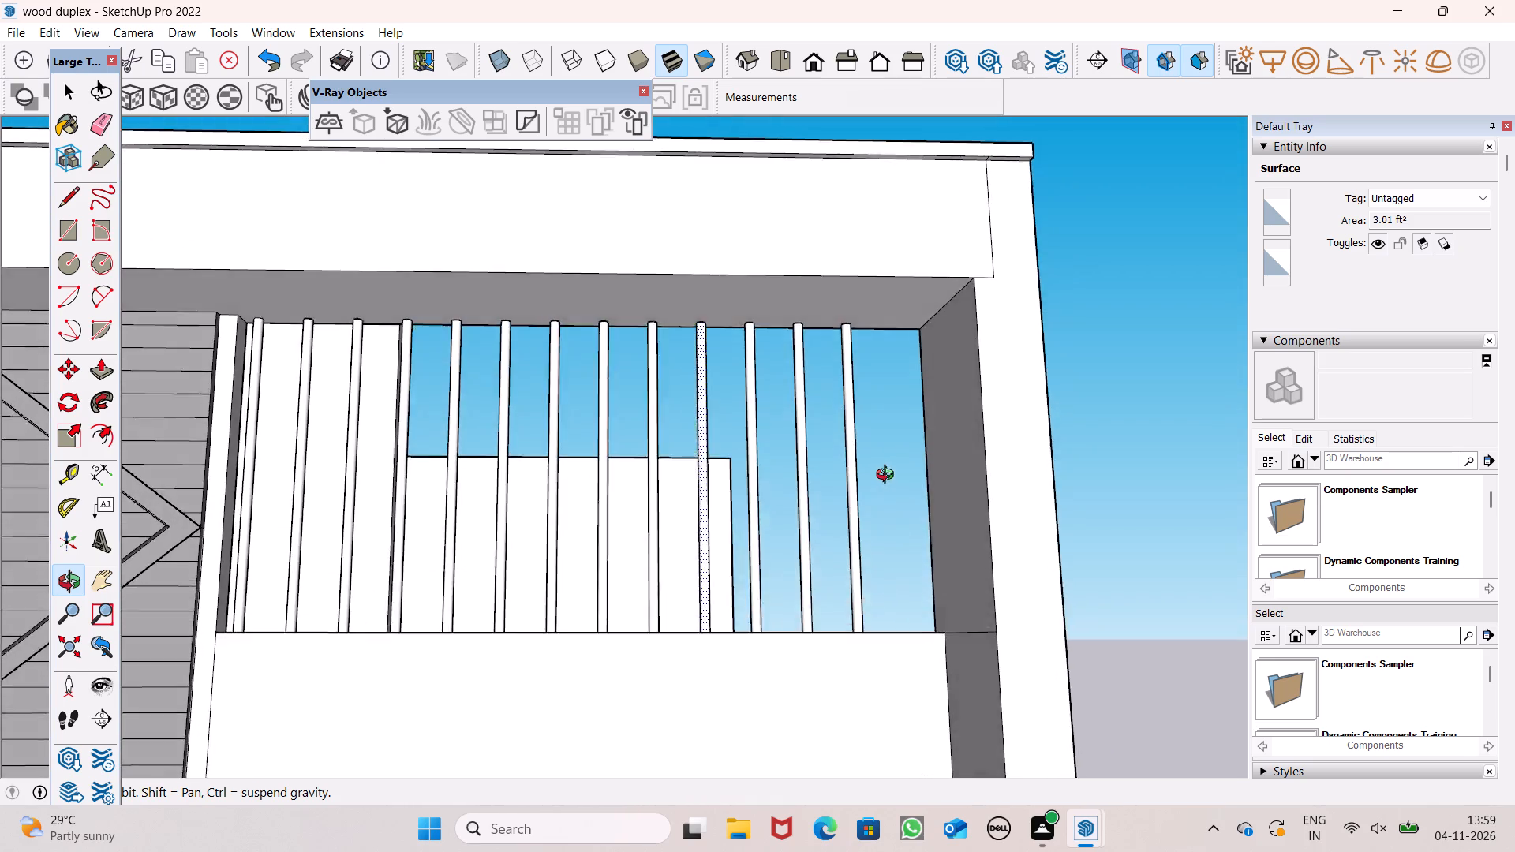
scroll(888, 476, "down", 7)
left_click_drag(922, 518, 851, 583)
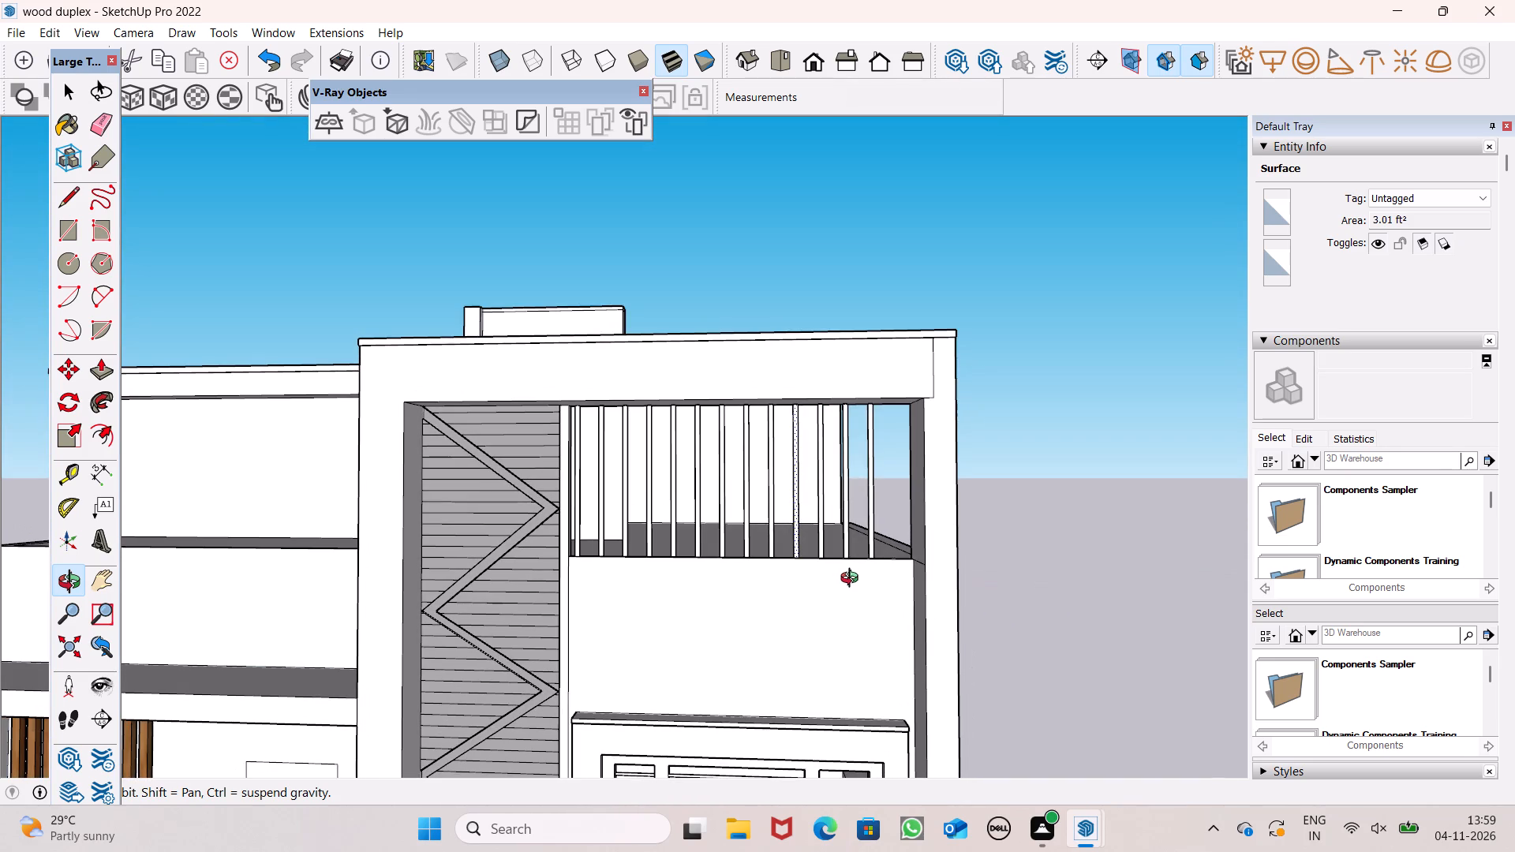
scroll(849, 570, "down", 5)
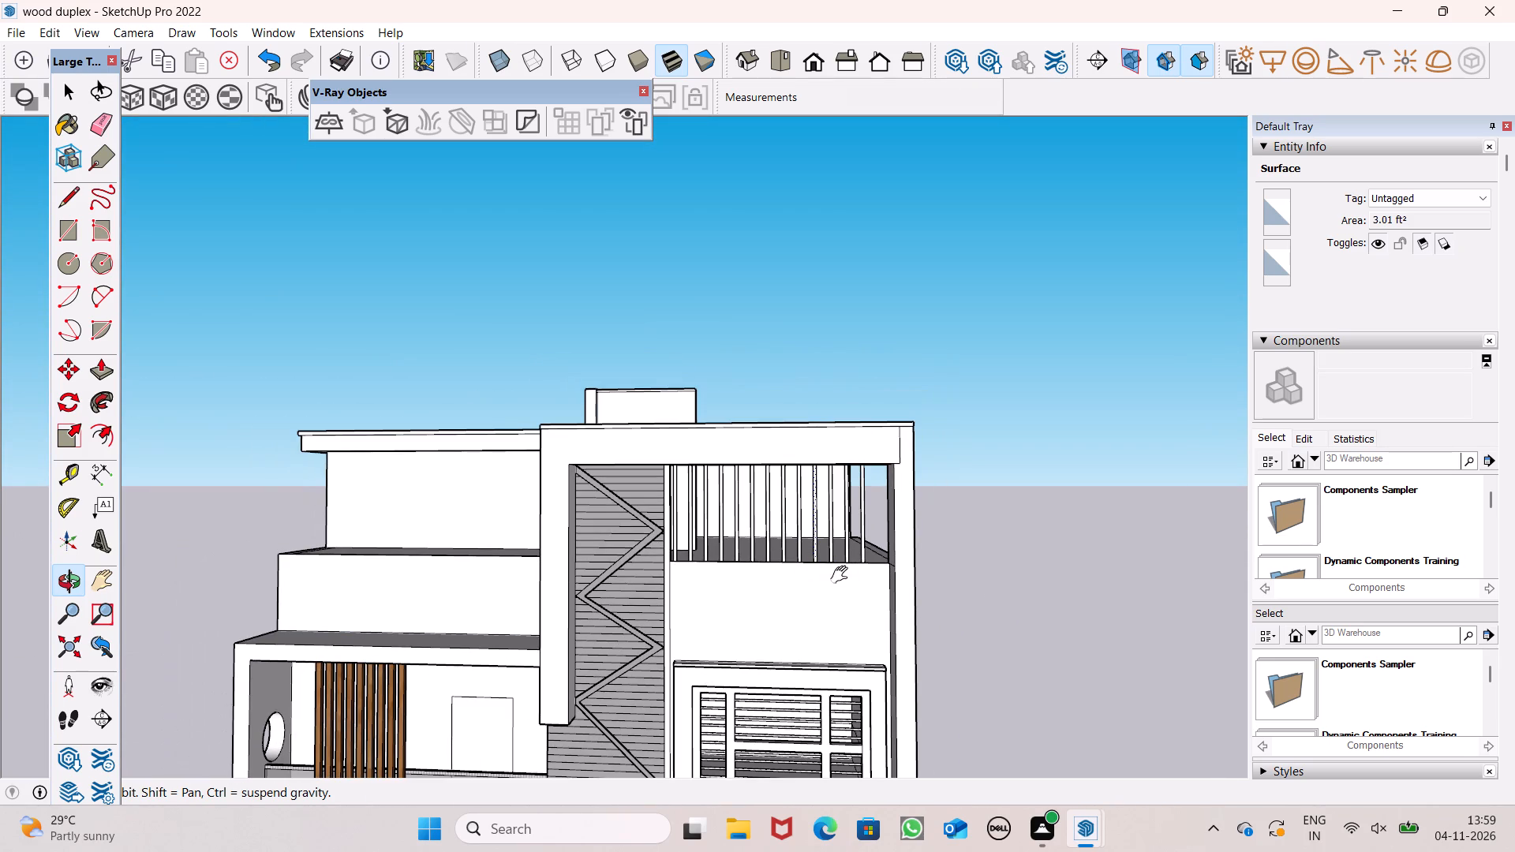
left_click_drag(843, 575, 911, 524, "shift")
scroll(872, 495, "down", 3)
scroll(862, 499, "up", 1)
left_click_drag(884, 565, 846, 577)
scroll(746, 559, "down", 4)
left_click_drag(719, 572, 713, 518, "shift")
left_click_drag(713, 518, 708, 530)
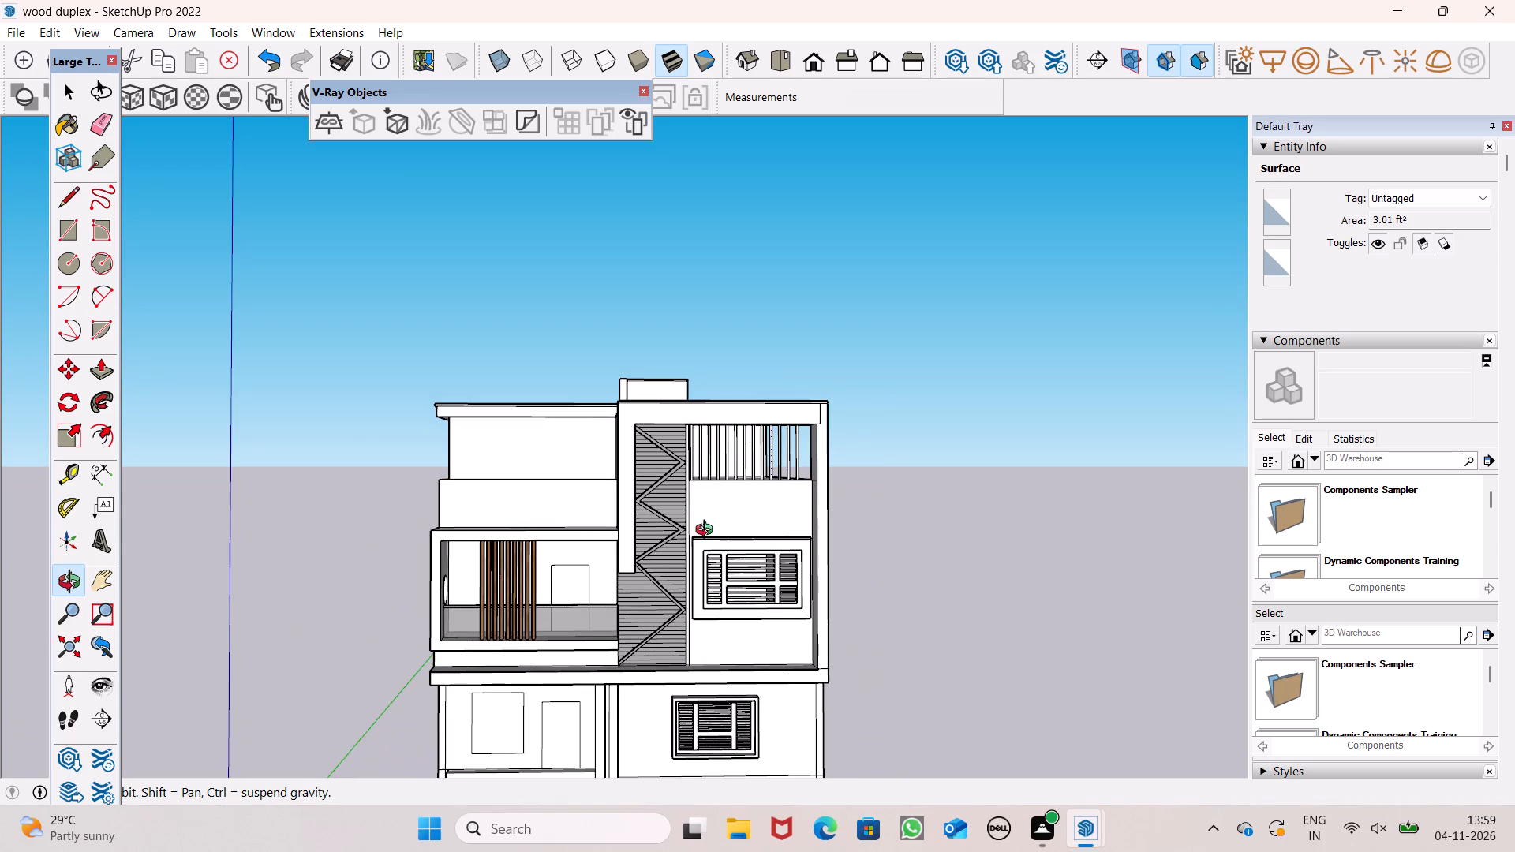
left_click_drag(639, 536, 641, 631)
scroll(574, 599, "up", 6)
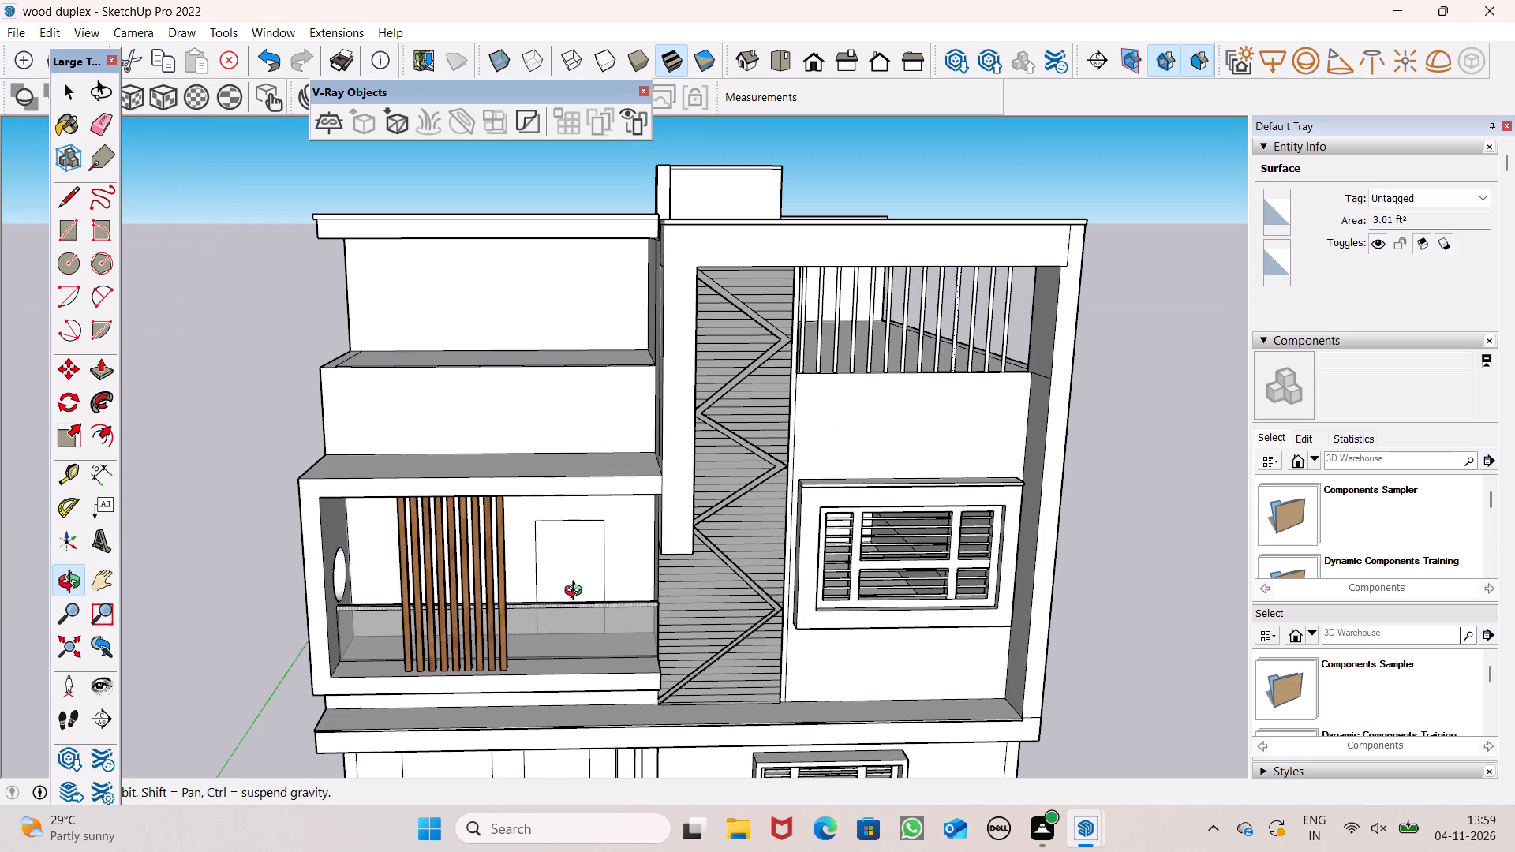
left_click_drag(588, 580, 546, 593)
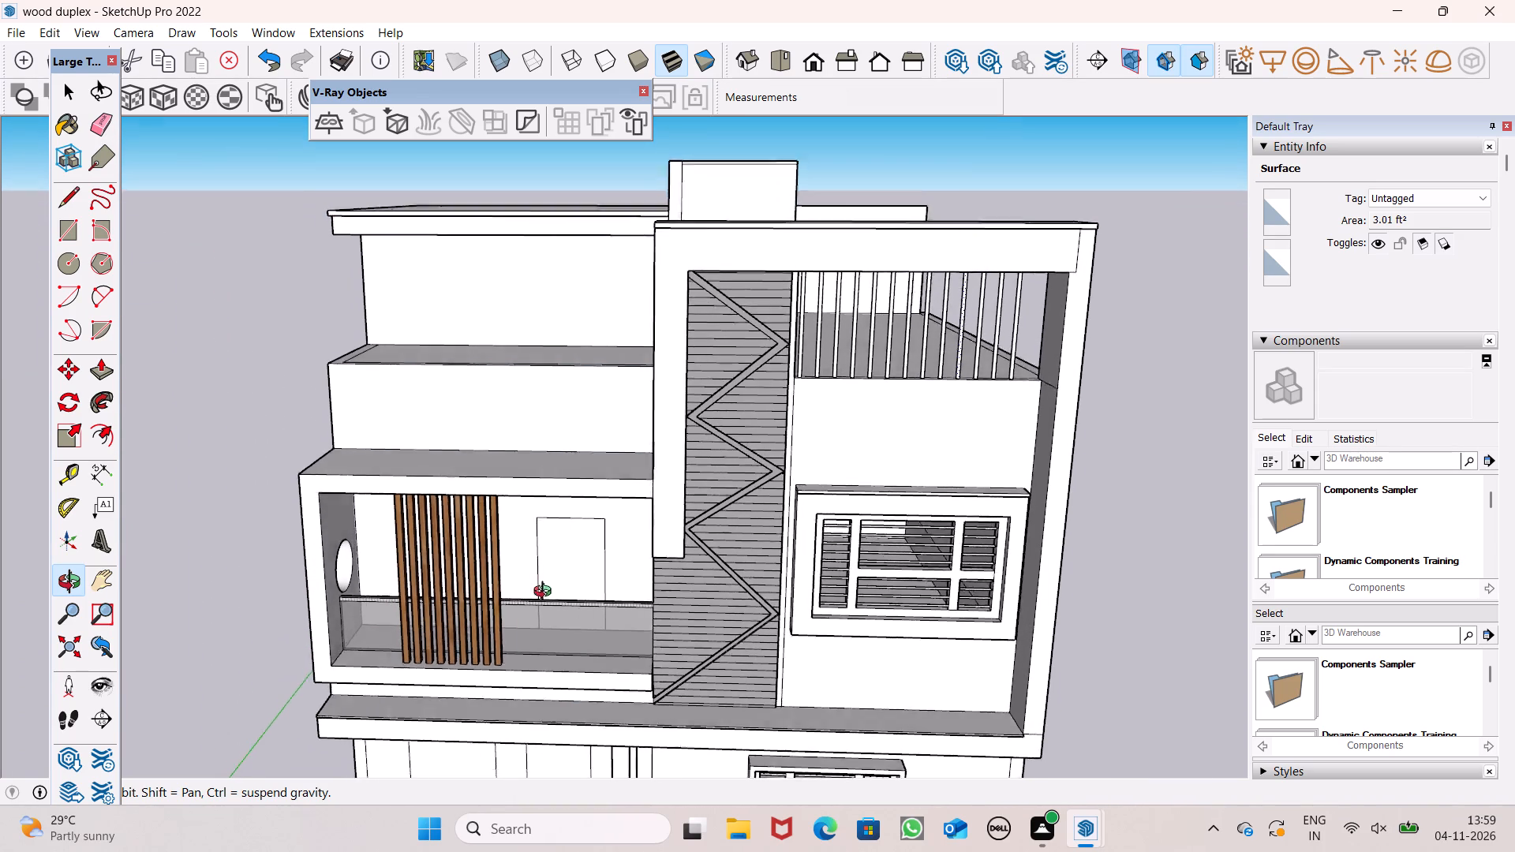
left_click_drag(546, 593, 513, 602)
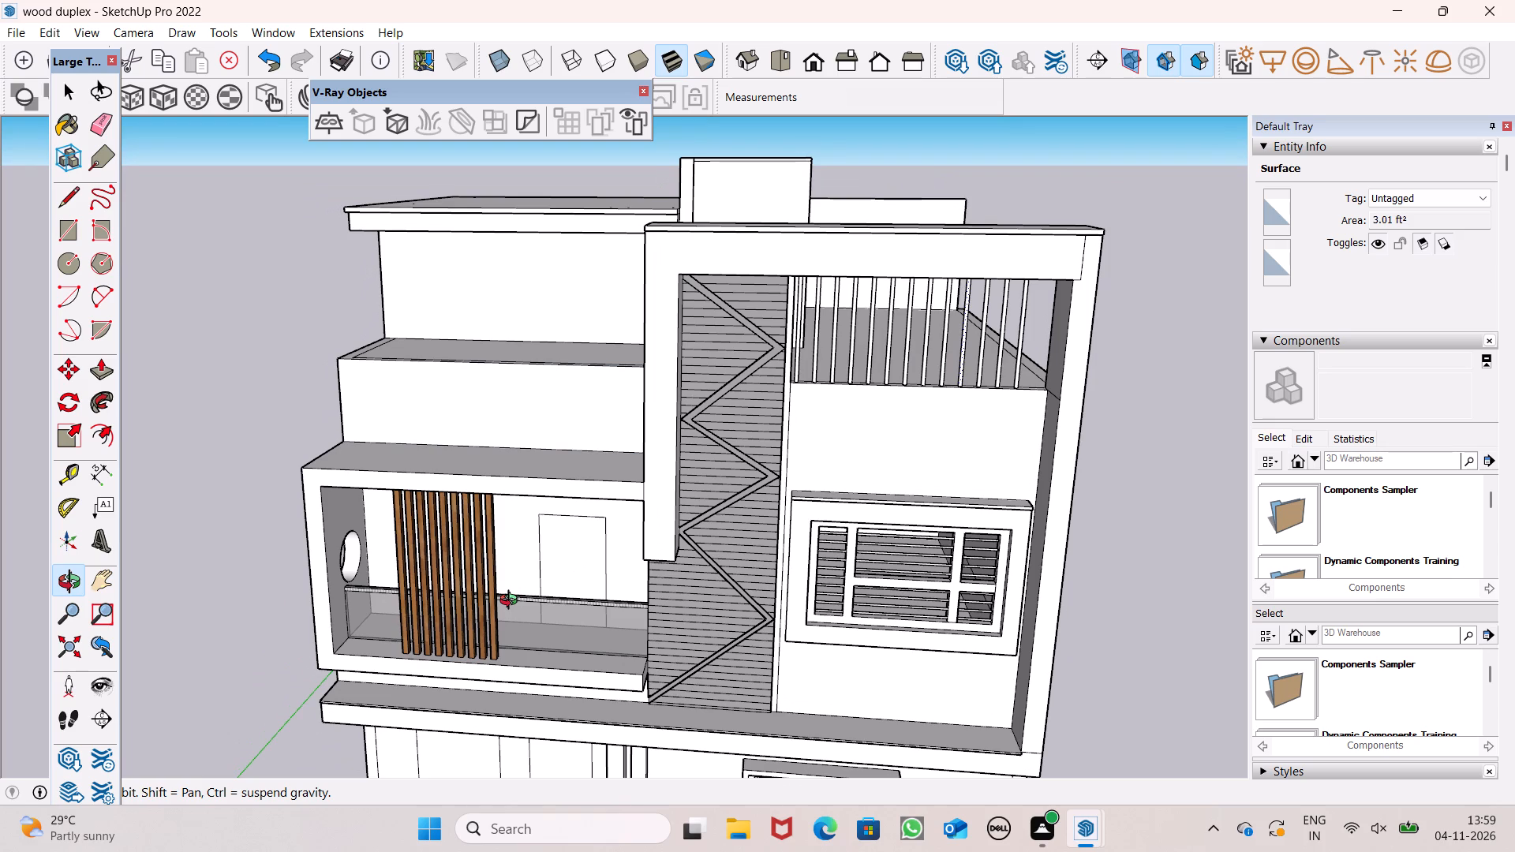
left_click_drag(520, 547, 790, 514)
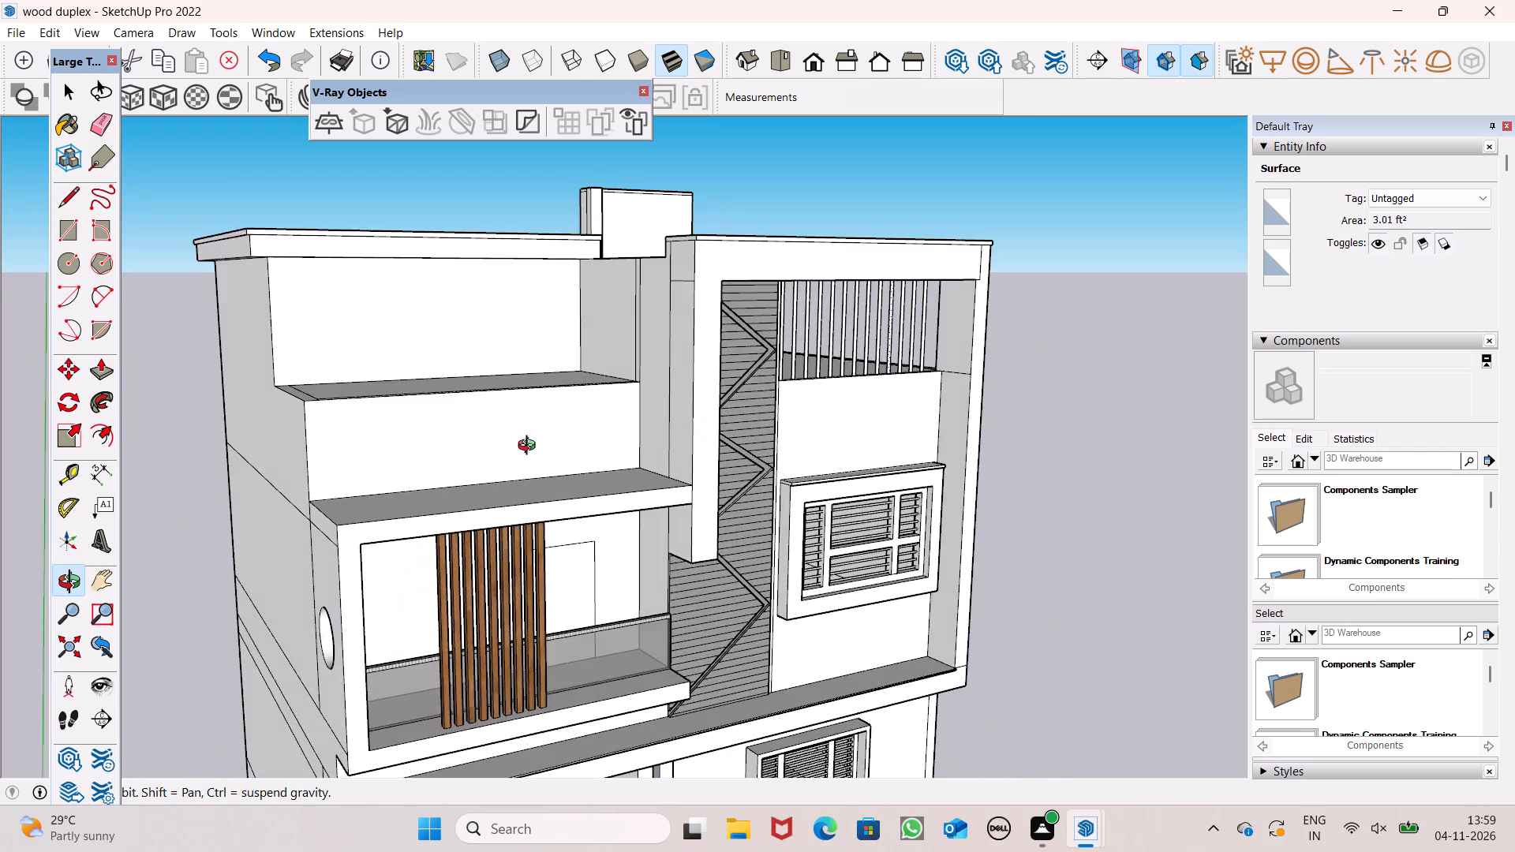
scroll(530, 447, "up", 2)
scroll(552, 479, "down", 3)
left_click_drag(618, 519, 624, 287)
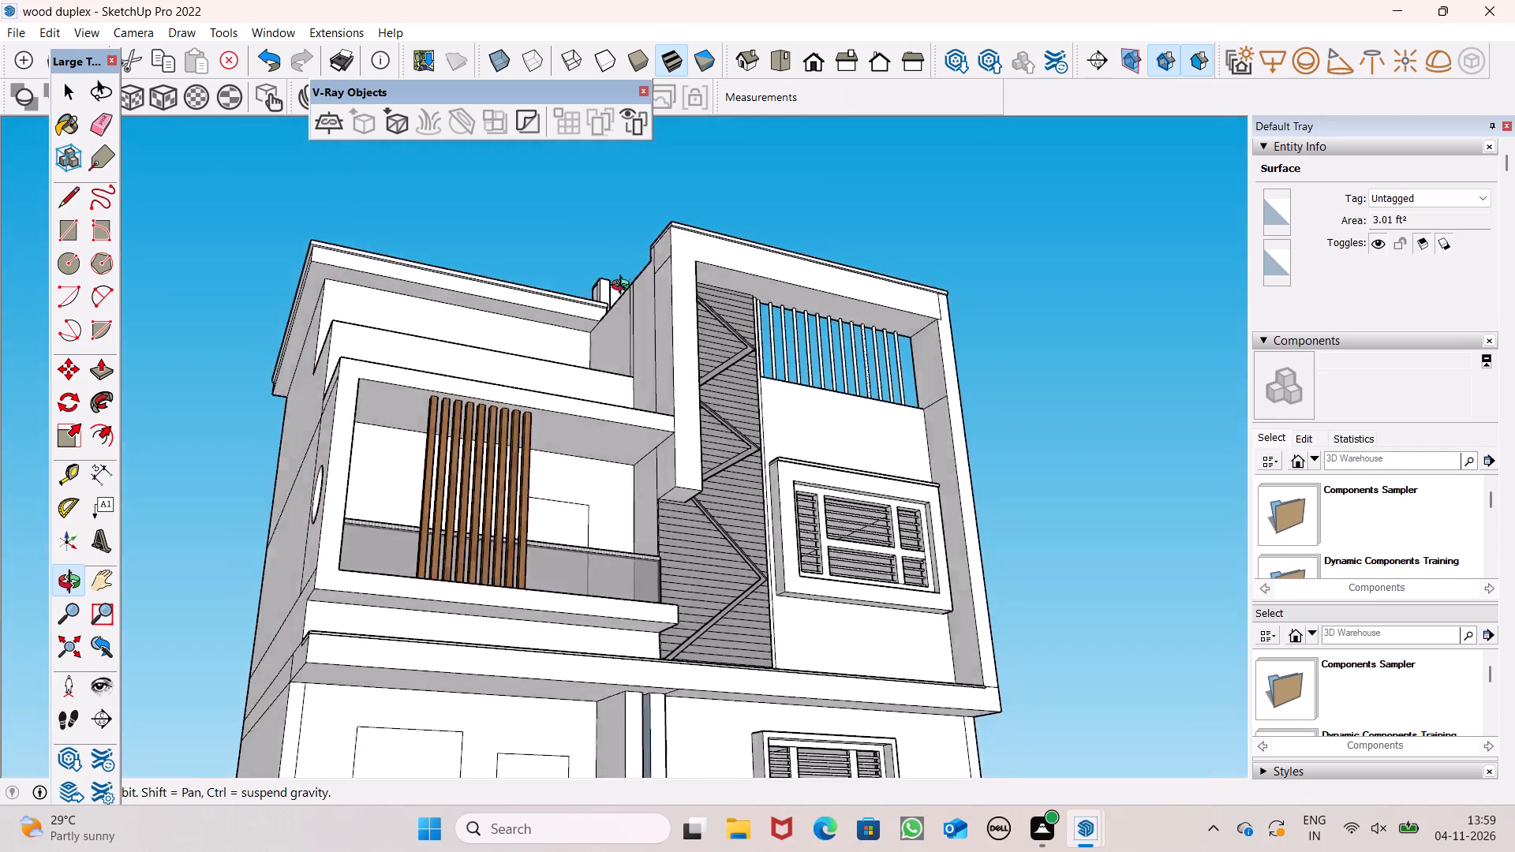
left_click_drag(624, 287, 424, 561)
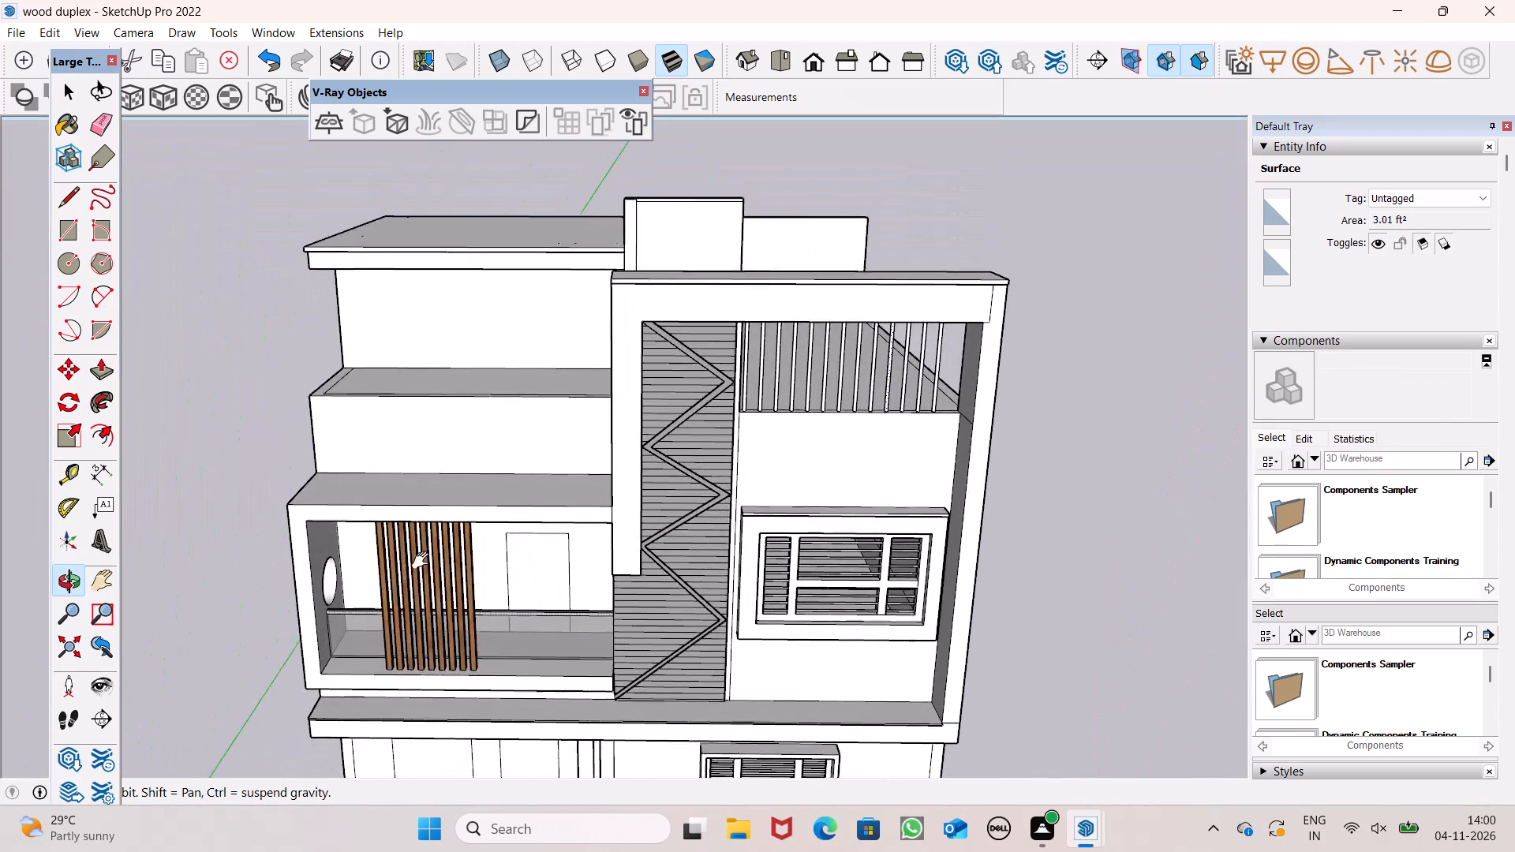
left_click_drag(424, 561, 458, 531)
scroll(473, 504, "down", 3)
left_click(473, 504, "shift")
left_click_drag(478, 510, 520, 519)
scroll(520, 519, "up", 1)
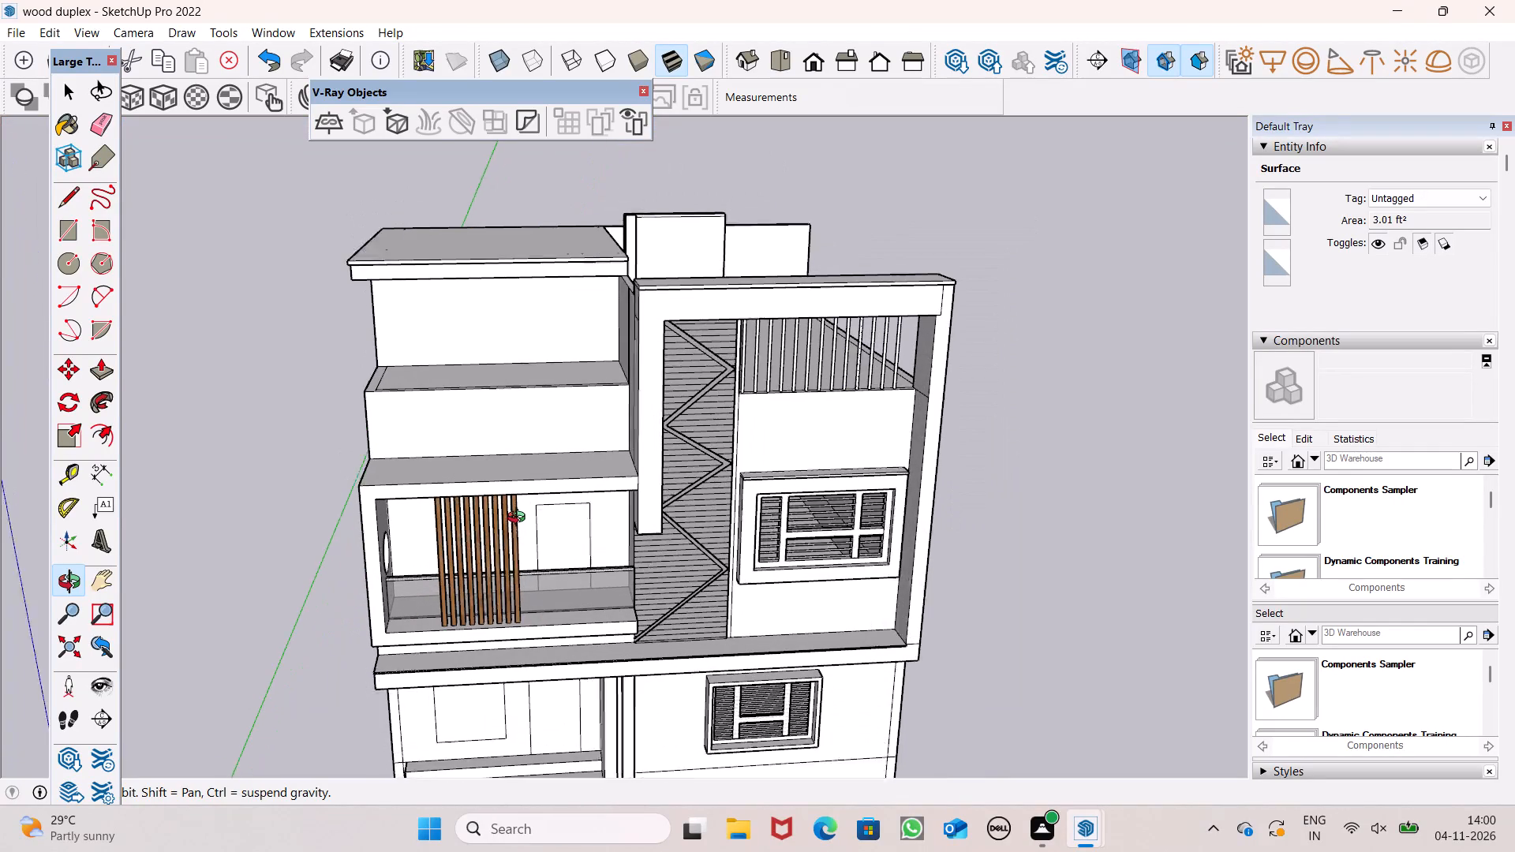
scroll(520, 519, "up", 1)
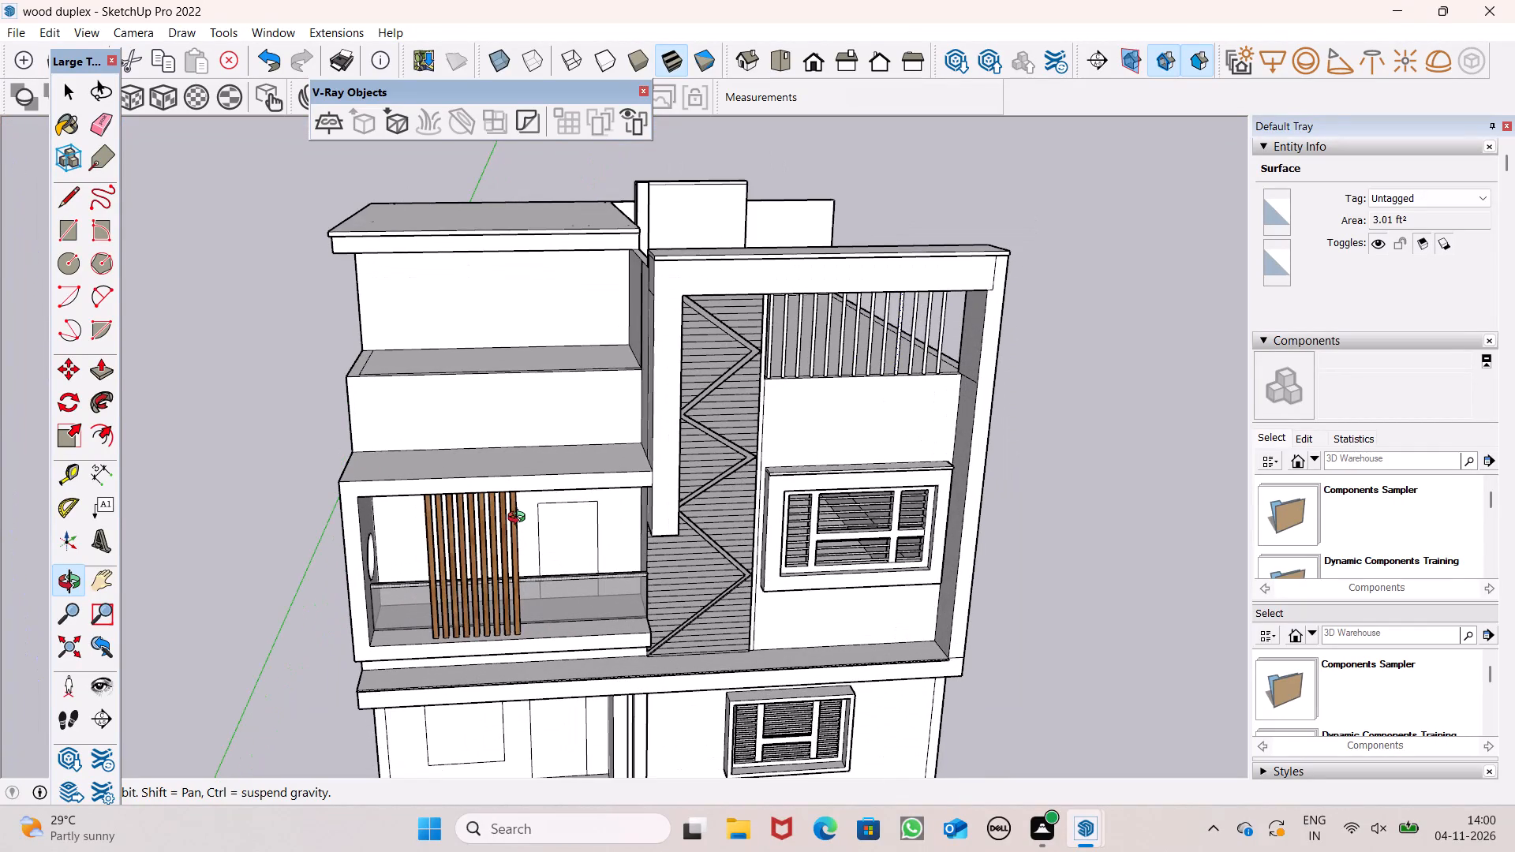
scroll(520, 519, "up", 2)
scroll(536, 540, "down", 5)
left_click_drag(540, 566, 514, 424)
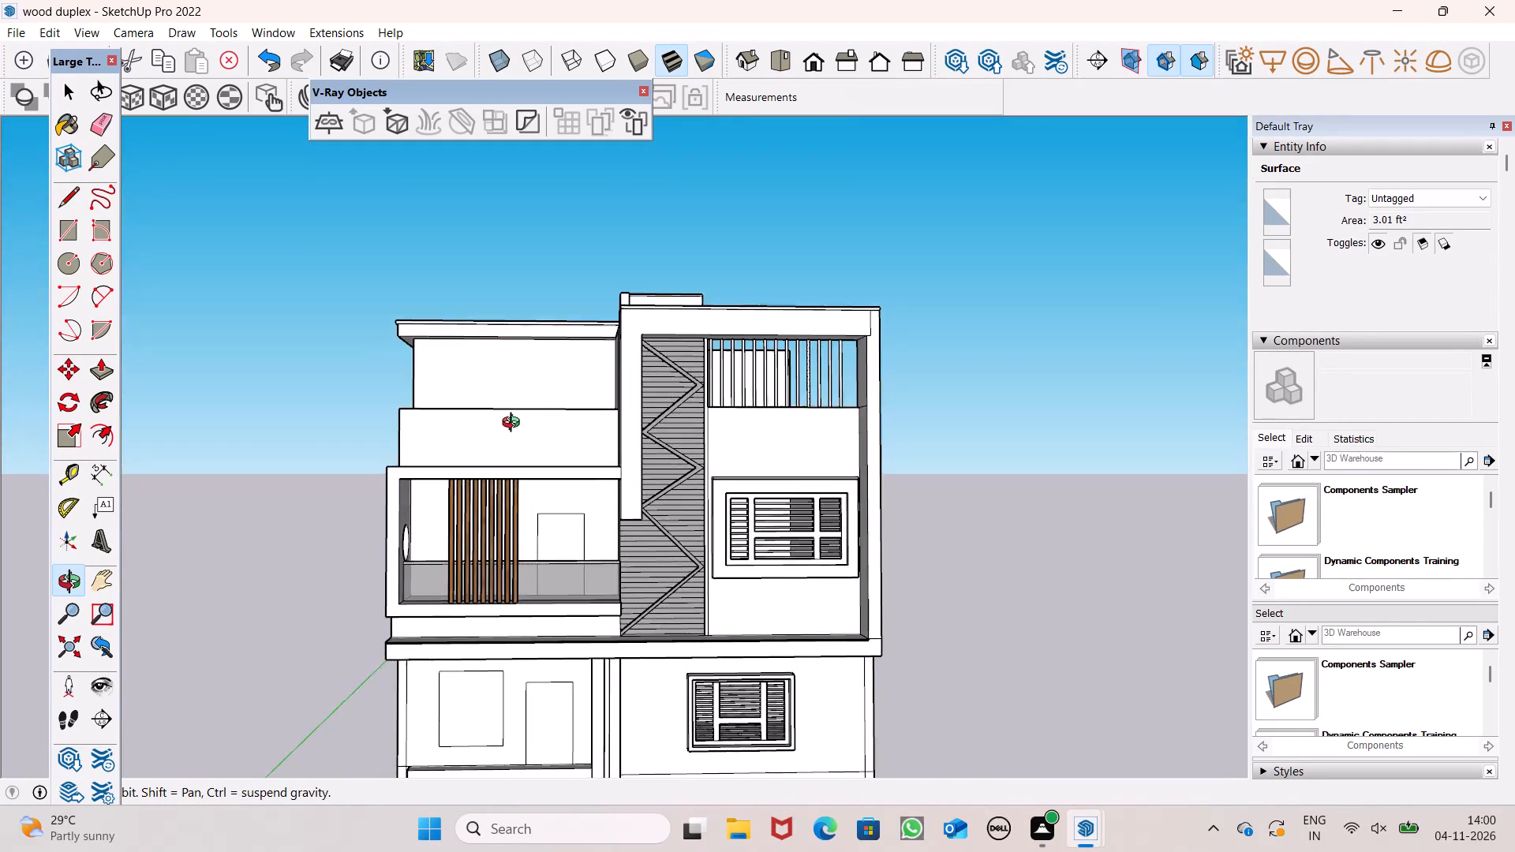
left_click_drag(514, 424, 484, 474)
left_click_drag(523, 495, 457, 583, "shift")
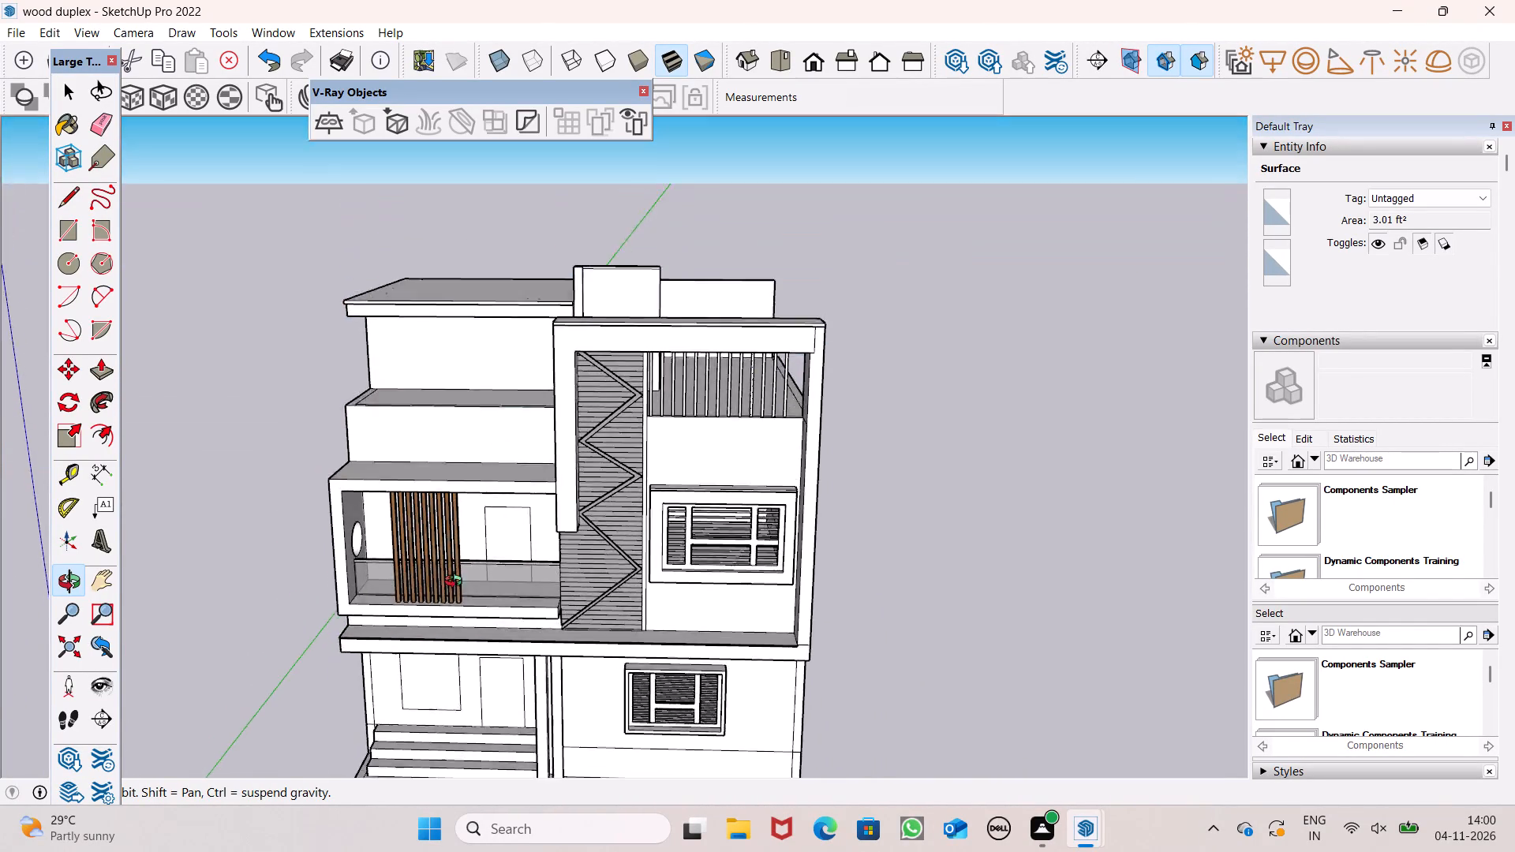
Erase the horizontal division lines across the building's plain side wall, from the upper floor down to the base.
left_click_drag(457, 583, 283, 607, "shift")
left_click_drag(772, 483, 649, 532)
left_click_drag(666, 553, 615, 448, "shift")
left_click_drag(664, 544, 621, 387)
scroll(656, 422, "up", 3)
left_click_drag(672, 437, 629, 423, "shift")
left_click(624, 427)
key("e")
left_click_drag(707, 351, 711, 359)
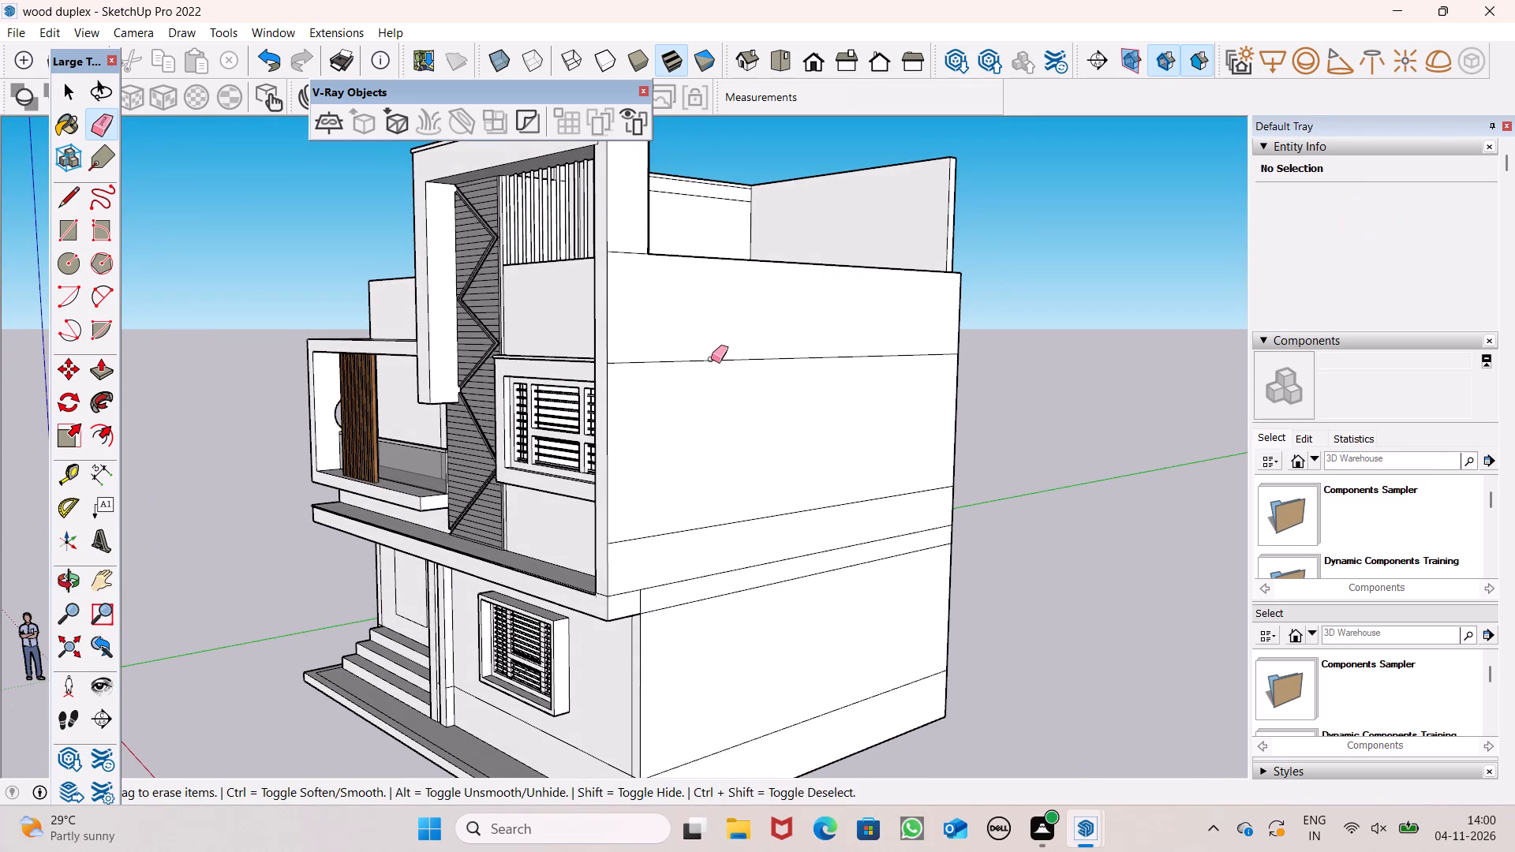
left_click_drag(711, 359, 714, 379)
left_click_drag(721, 432, 728, 517)
scroll(705, 423, "down", 5)
left_click_drag(732, 465, 735, 506)
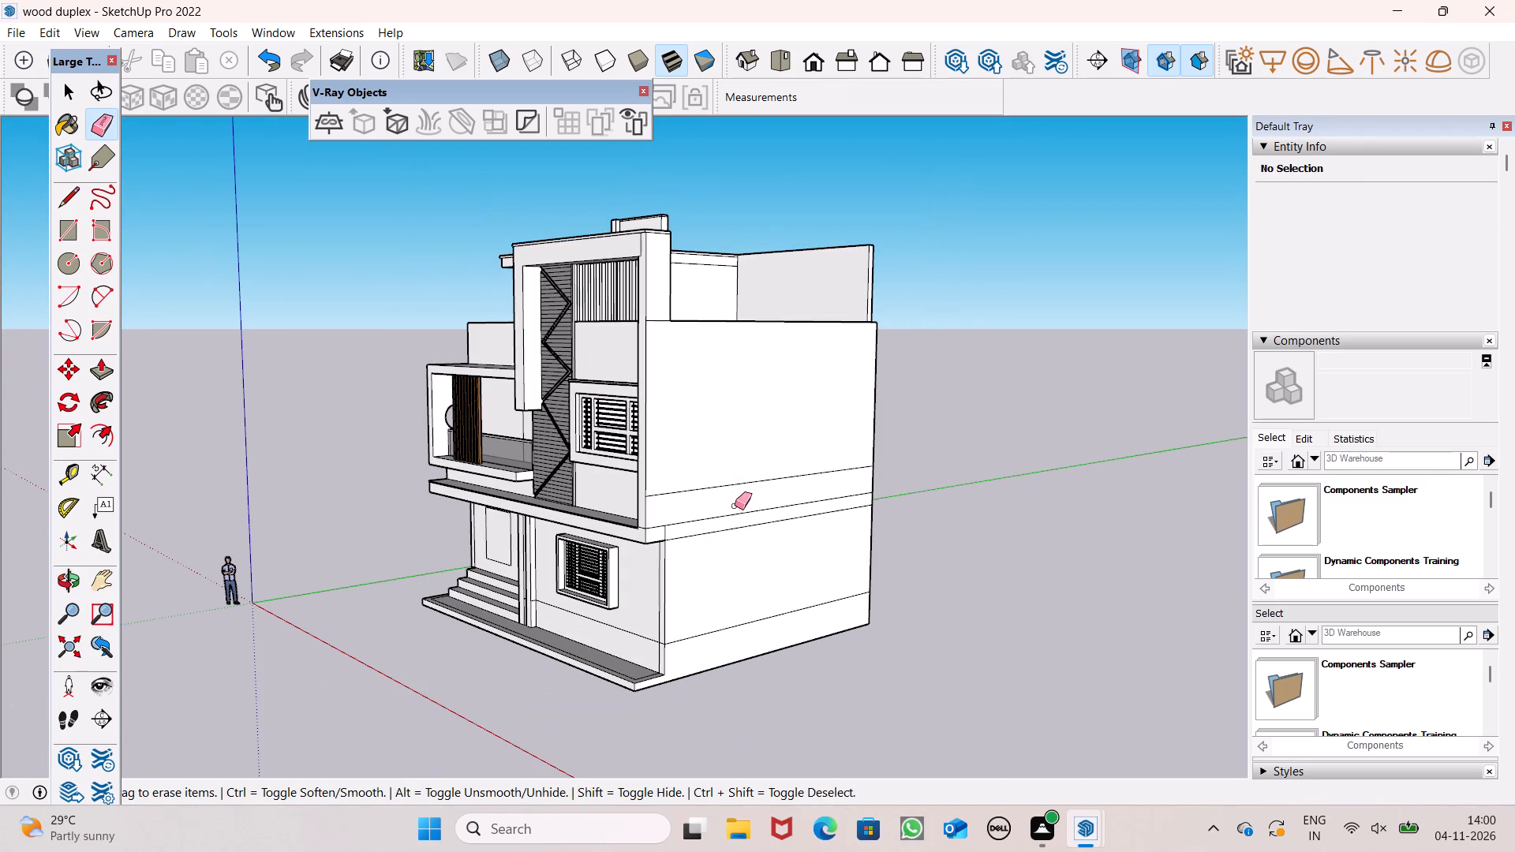
left_click_drag(735, 506, 730, 579)
left_click_drag(729, 598, 737, 639)
Examine the ground-floor front around the entrance steps, the columns, the louvred window and the line low on the wall.
scroll(638, 630, "up", 4)
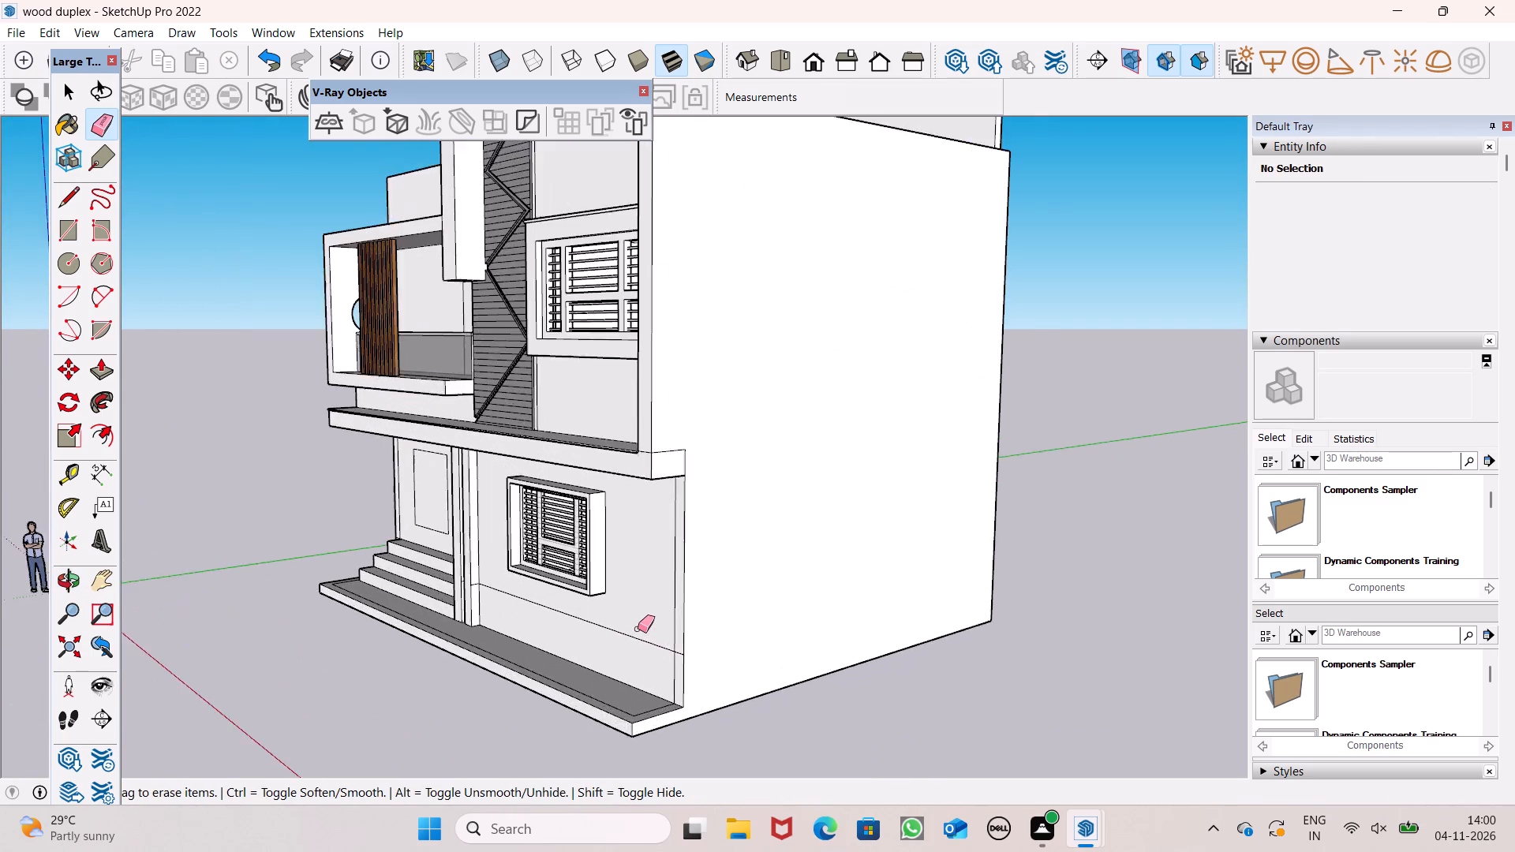
scroll(638, 629, "up", 2)
key("o")
left_click_drag(526, 626, 907, 576)
left_click_drag(634, 644, 836, 641)
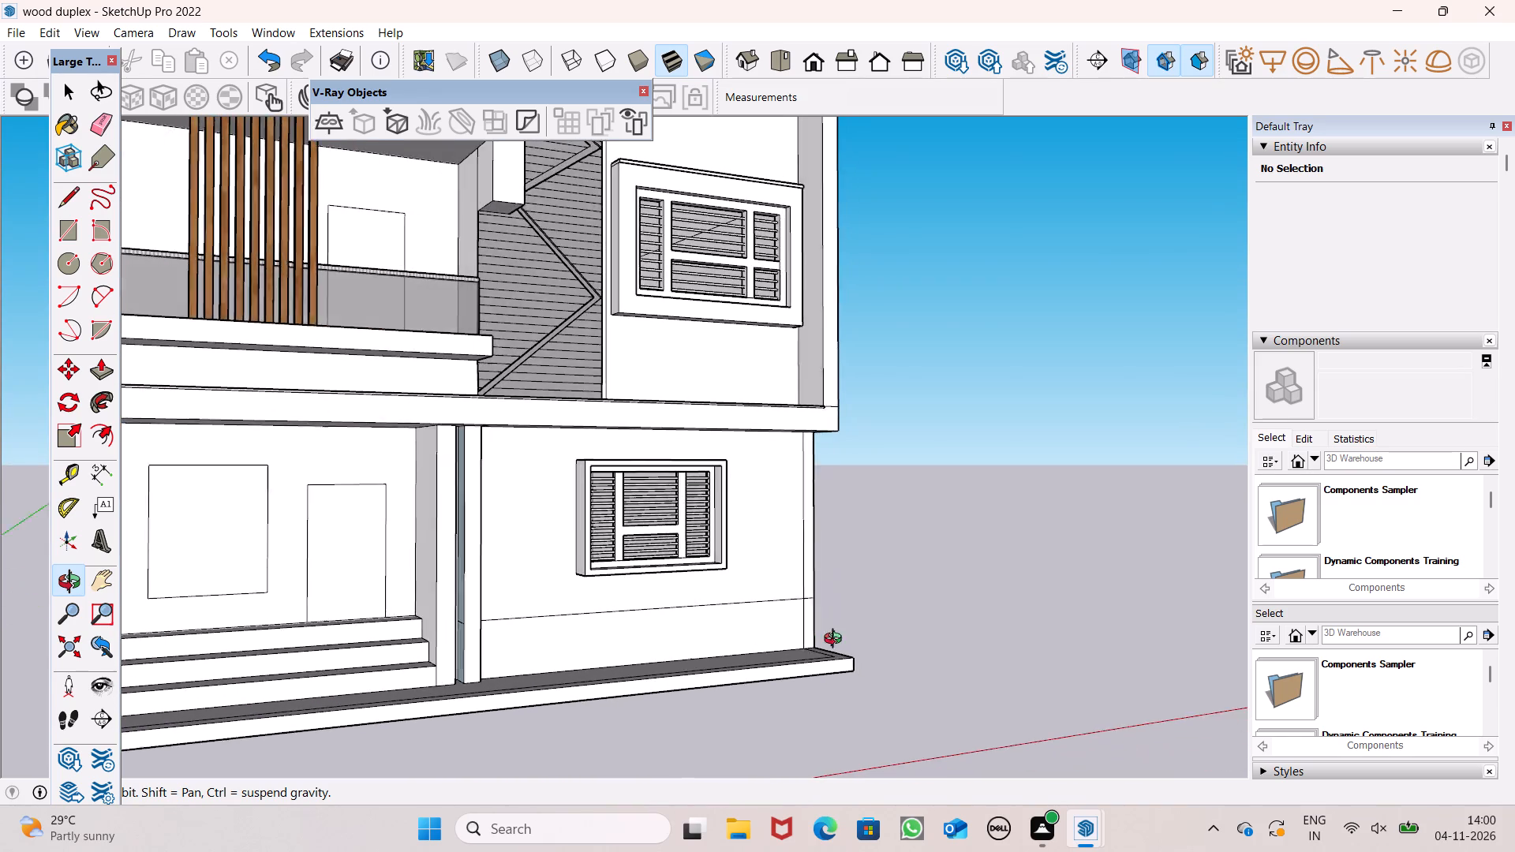
left_click_drag(836, 641, 848, 639)
scroll(880, 599, "down", 4)
left_click_drag(786, 621, 615, 630)
scroll(438, 634, "up", 3)
left_click_drag(438, 634, 713, 667, "shift")
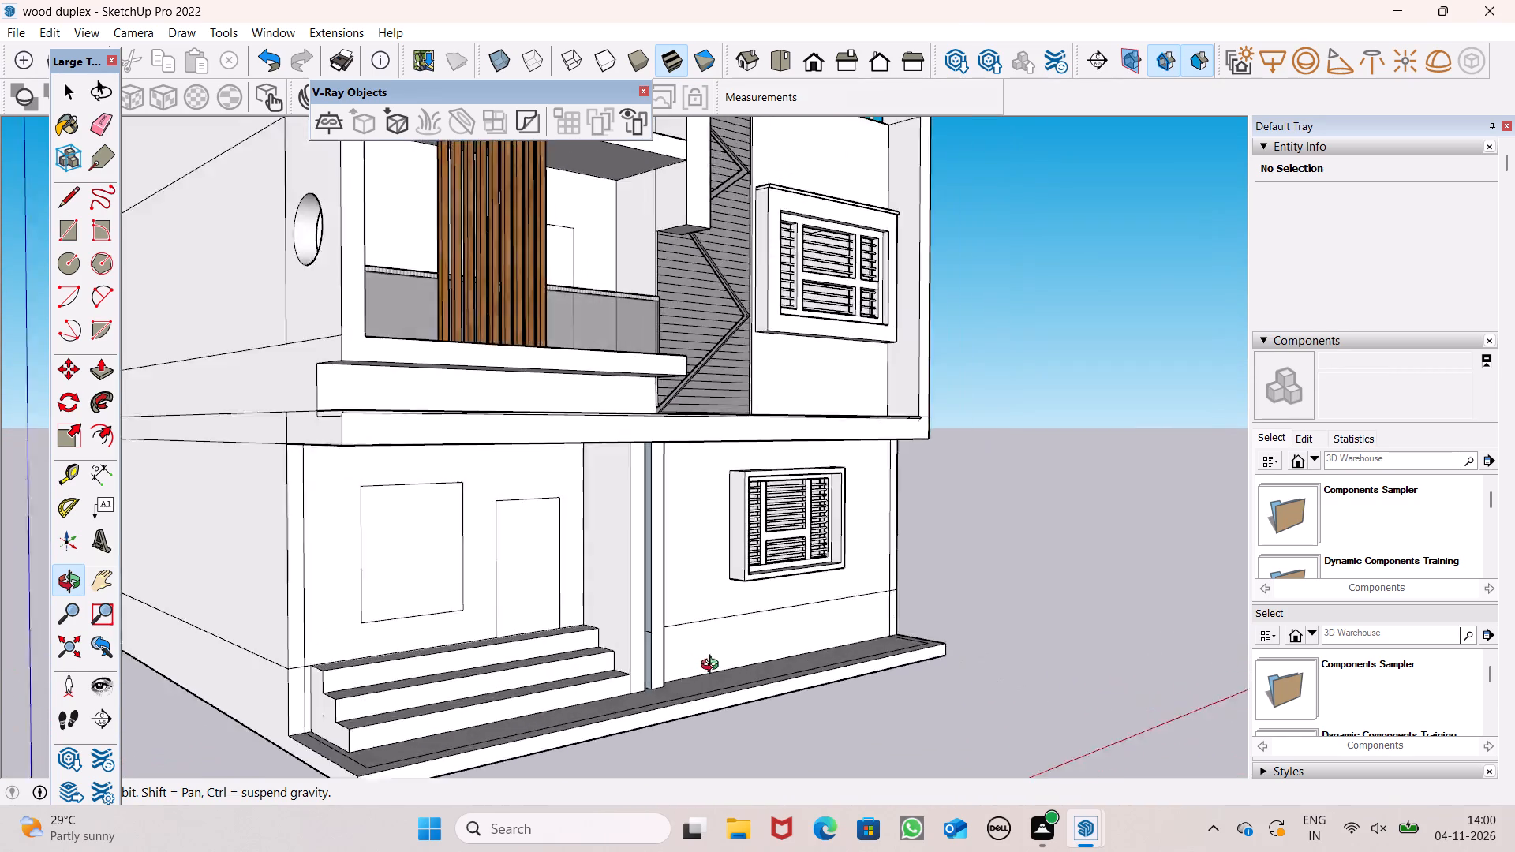
left_click_drag(713, 667, 554, 657, "shift")
scroll(643, 631, "up", 12)
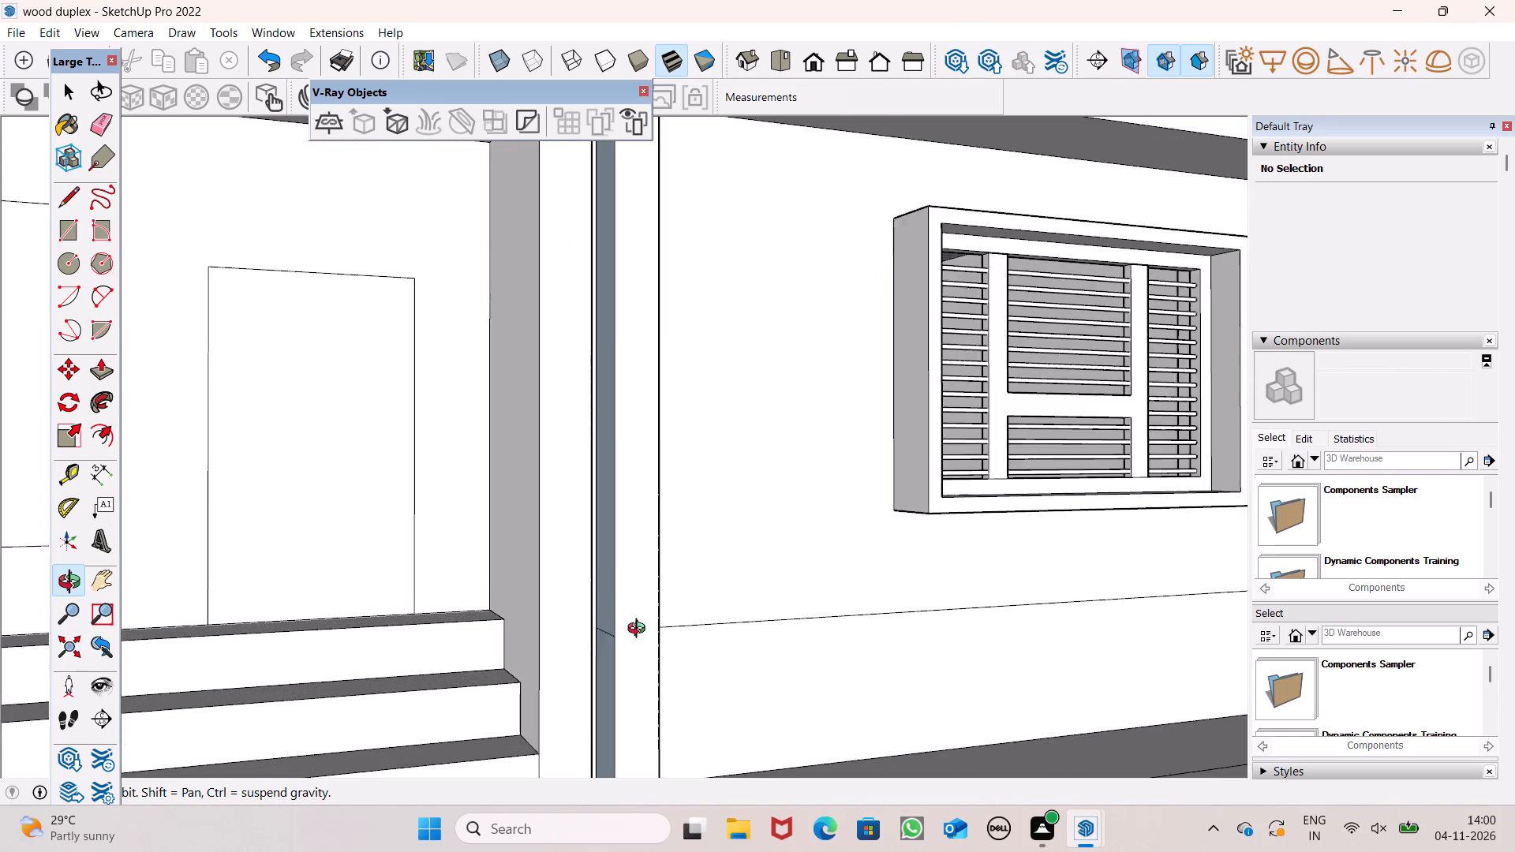
scroll(640, 630, "up", 4)
left_click_drag(640, 627, 544, 686)
scroll(732, 584, "down", 3)
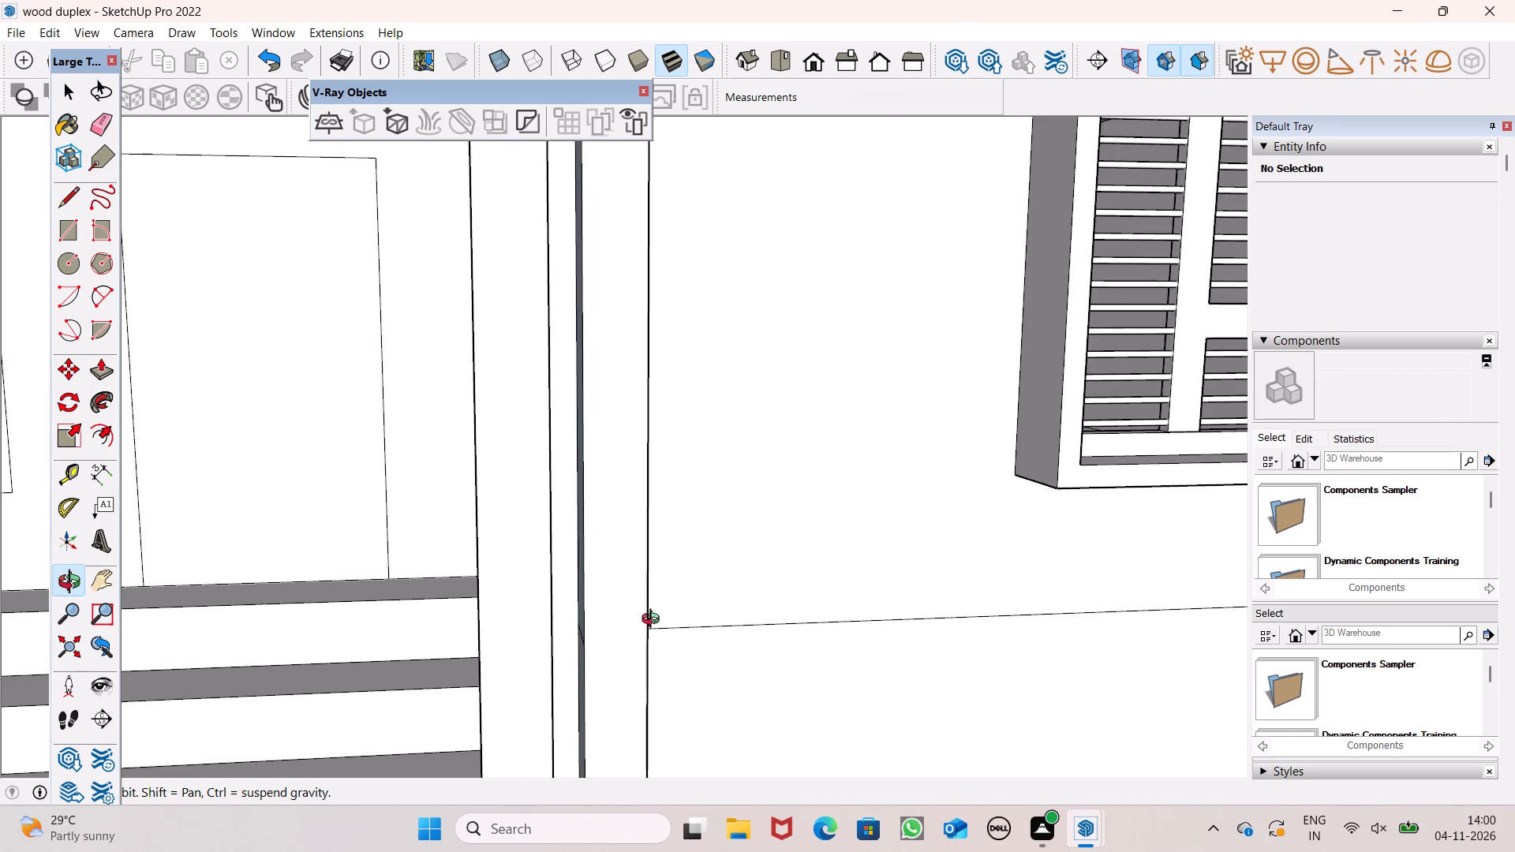
scroll(655, 603, "down", 12)
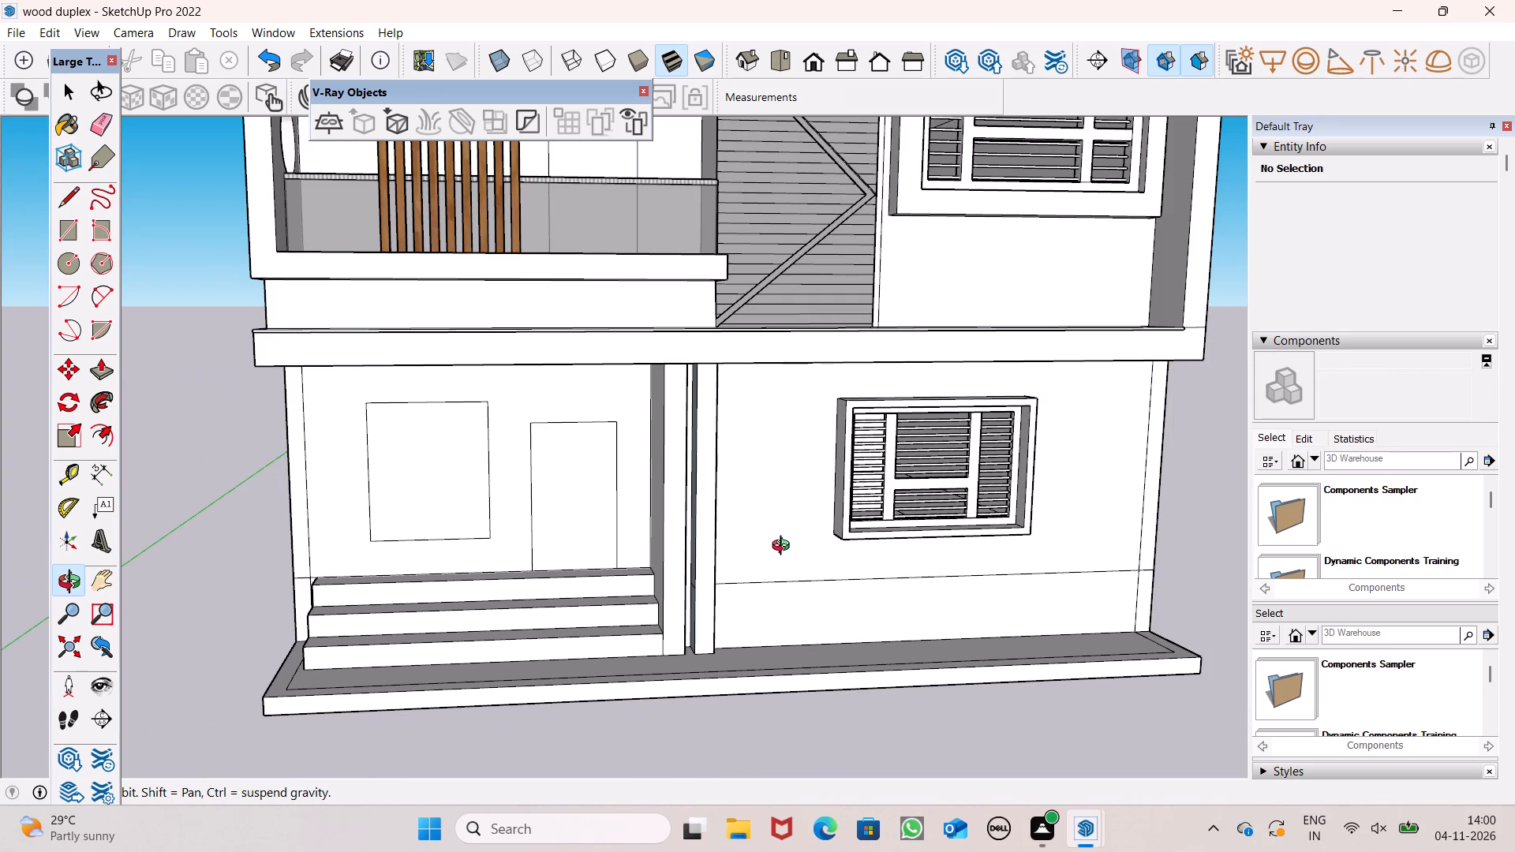
scroll(787, 550, "down", 3)
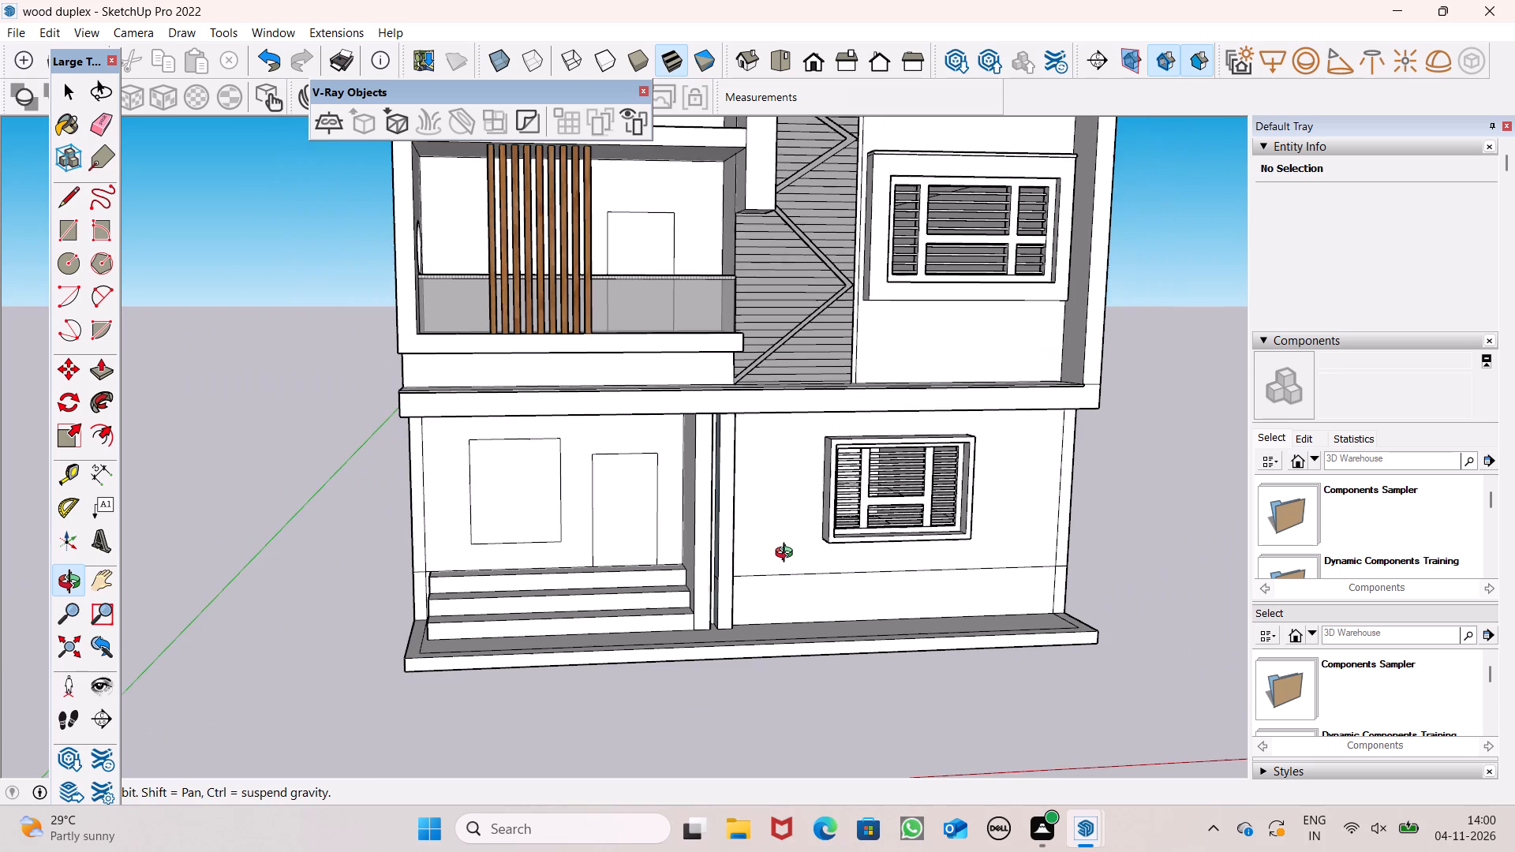
Offset the outline of the ground-floor entrance door inward by 3" to form its frame.
left_click_drag(664, 572, 677, 607, "shift")
scroll(622, 555, "up", 5)
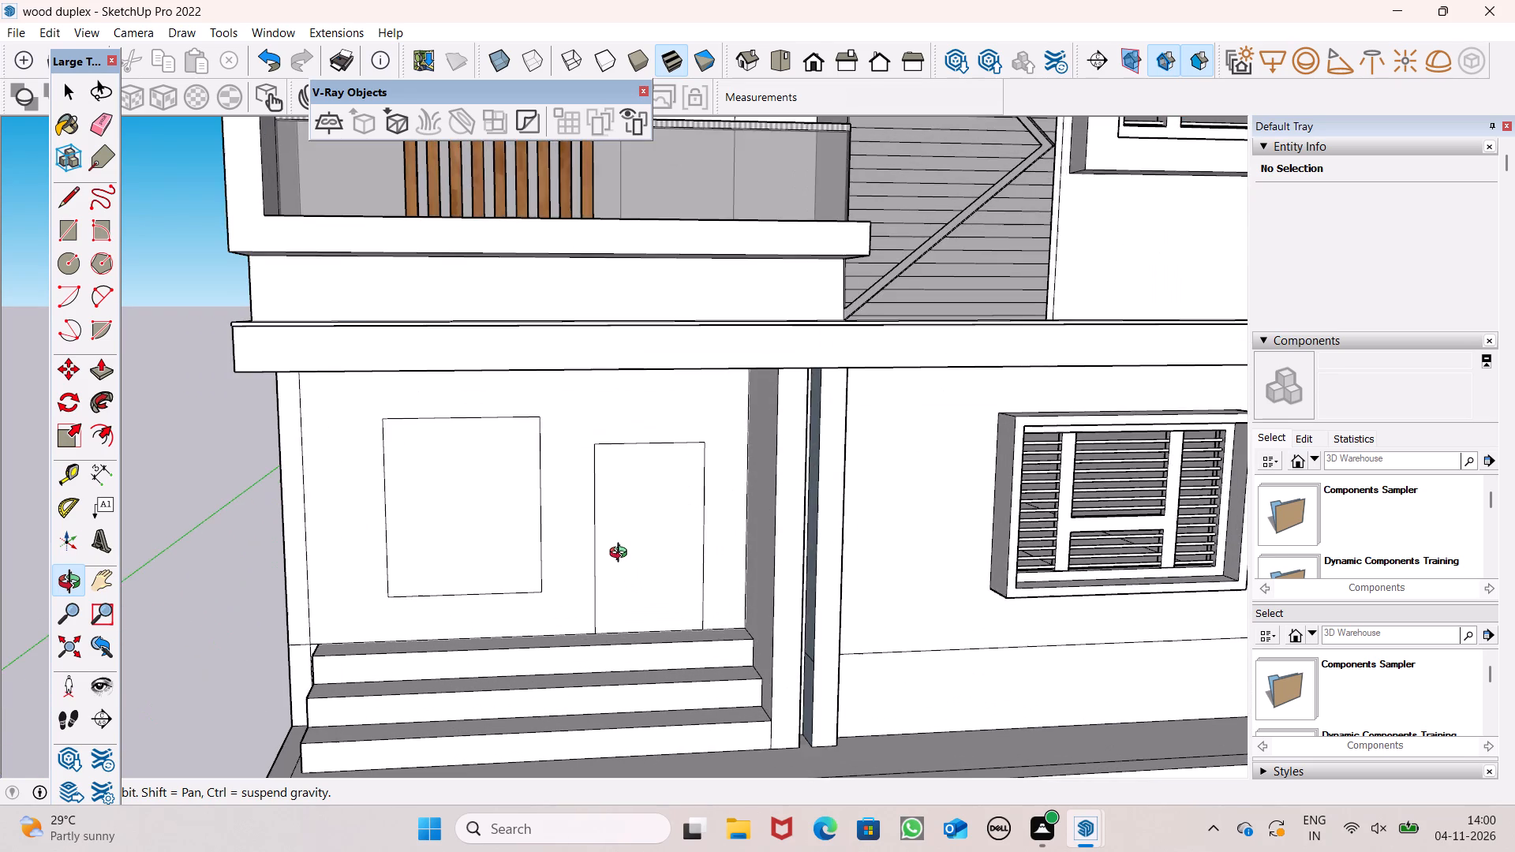
scroll(622, 555, "up", 4)
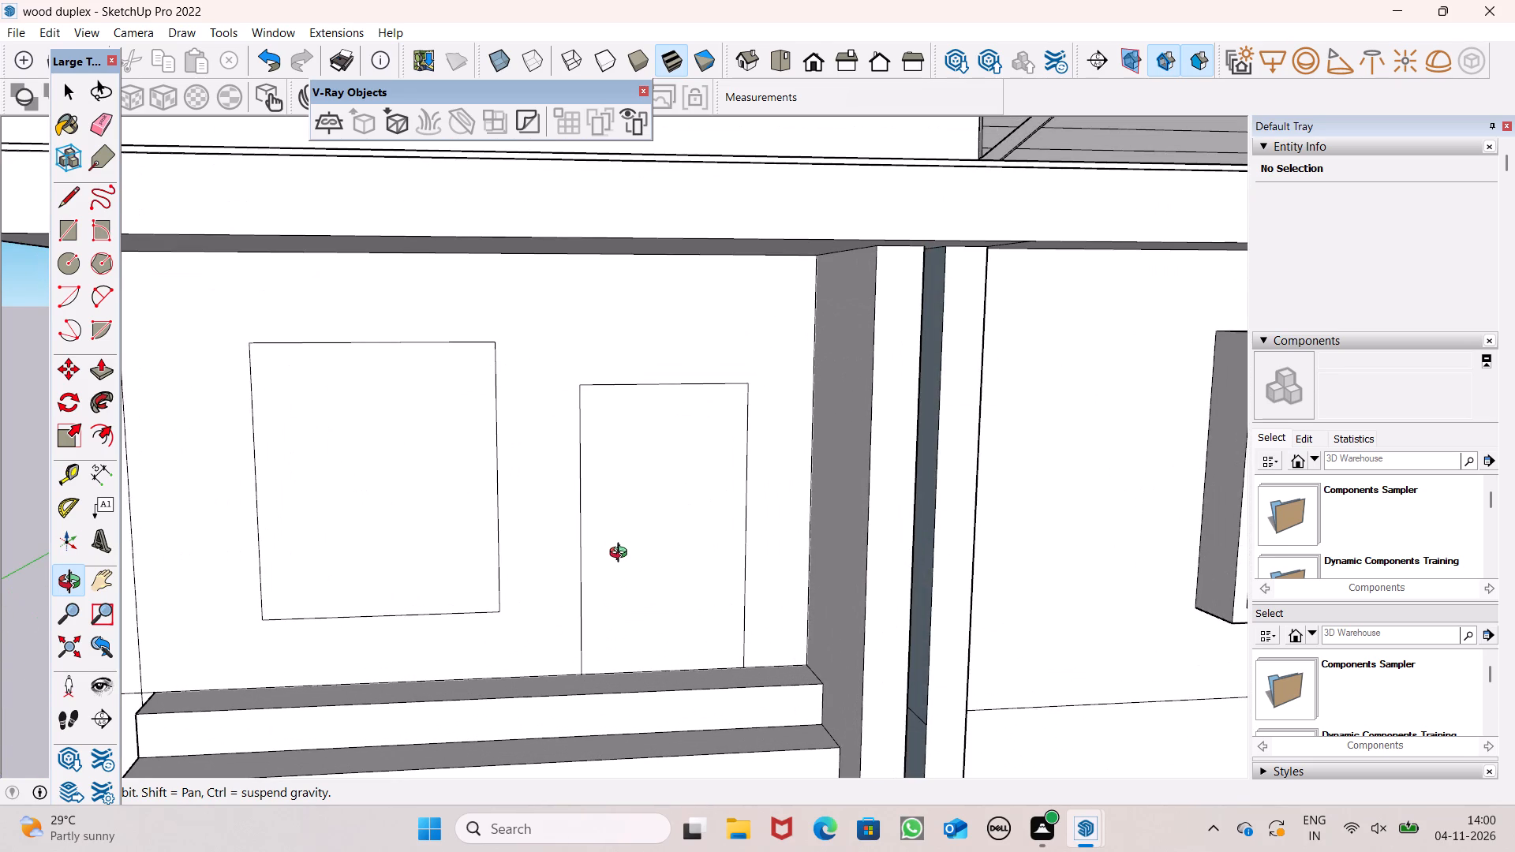
scroll(622, 555, "down", 3)
left_click_drag(627, 532, 567, 554, "shift")
type("of")
scroll(637, 466, "up", 6)
left_click(642, 441)
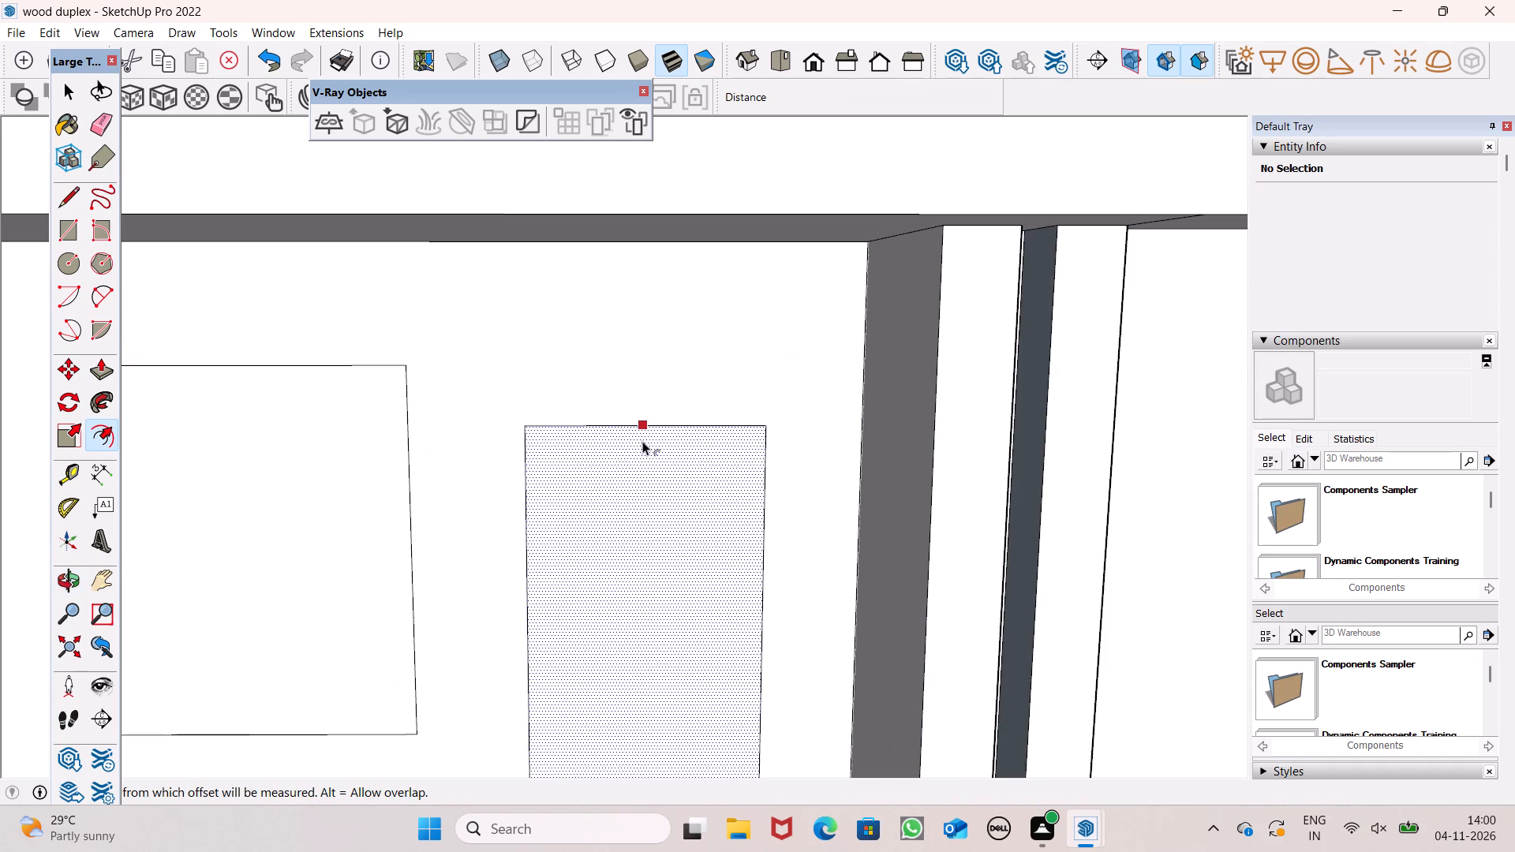
scroll(642, 441, "down", 4)
scroll(641, 450, "up", 1)
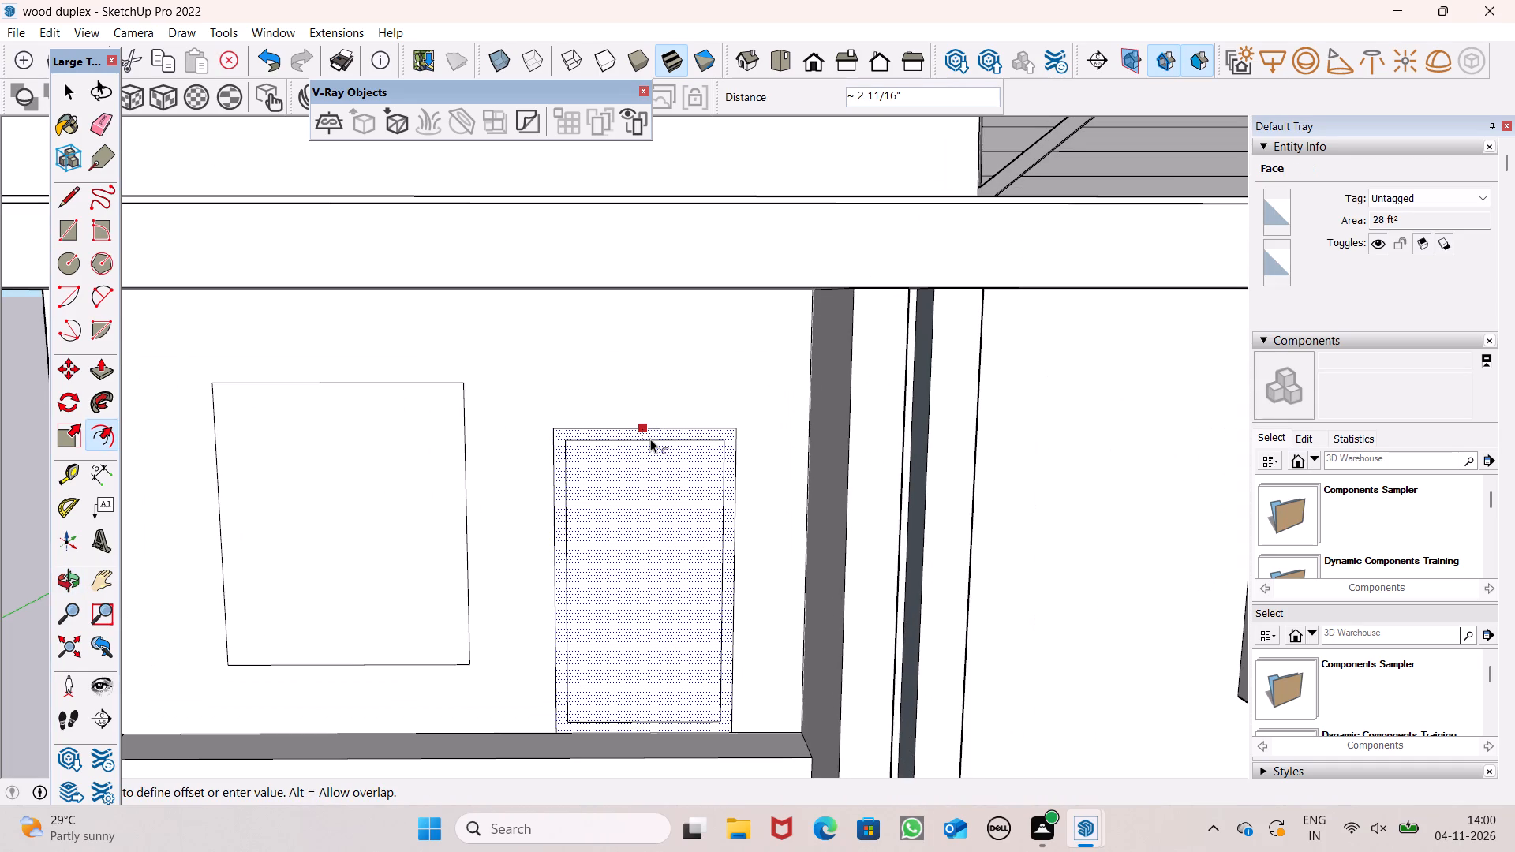
type("3\"")
key("Return")
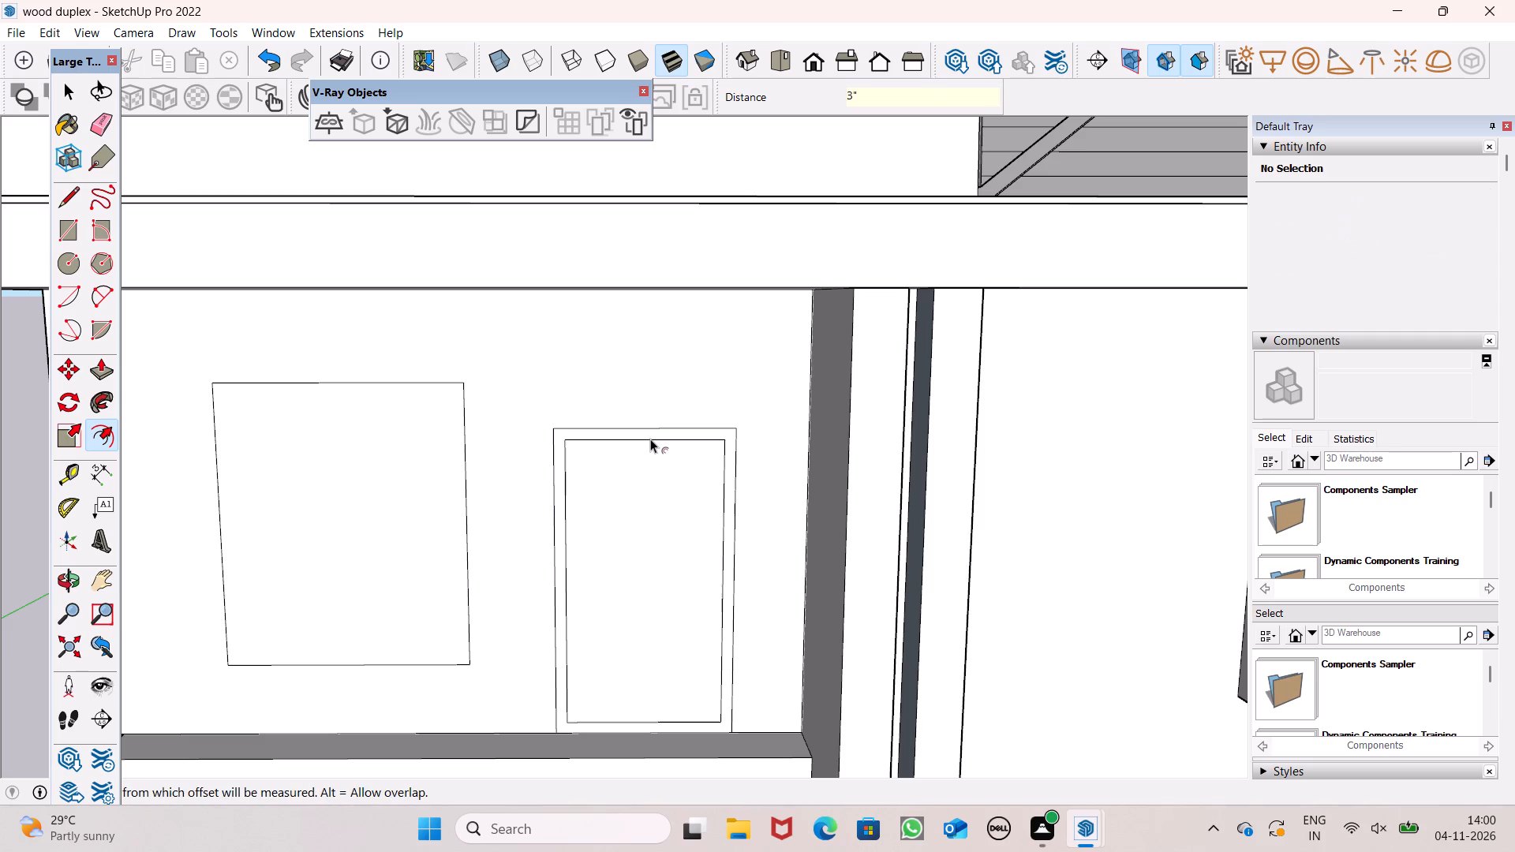
Draw a vertical line about 6' 6" long down the middle of the framed door, splitting it into two leaves.
key("l")
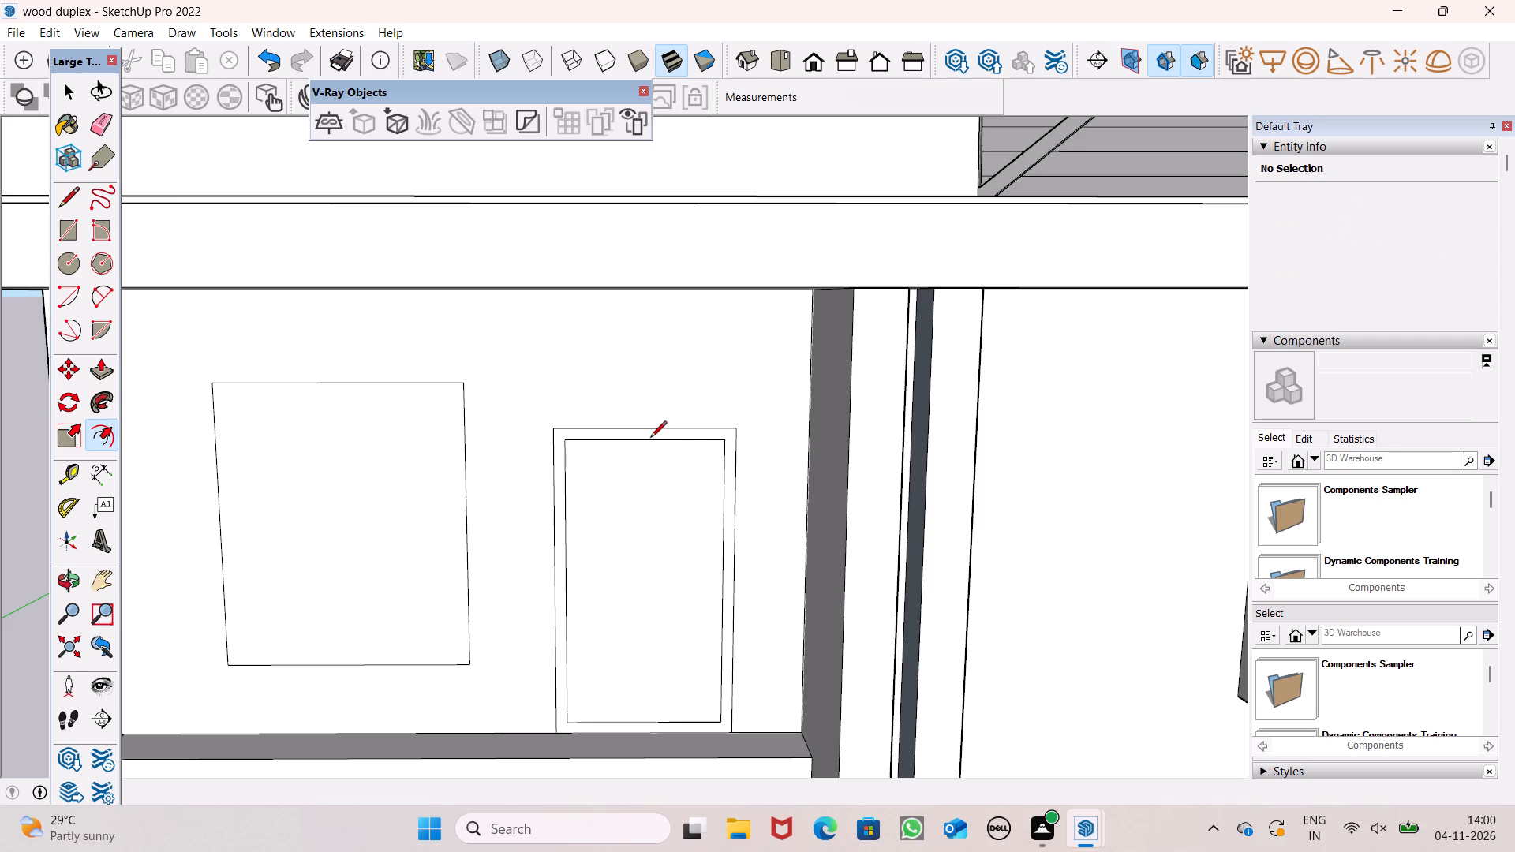
scroll(637, 726, "up", 5)
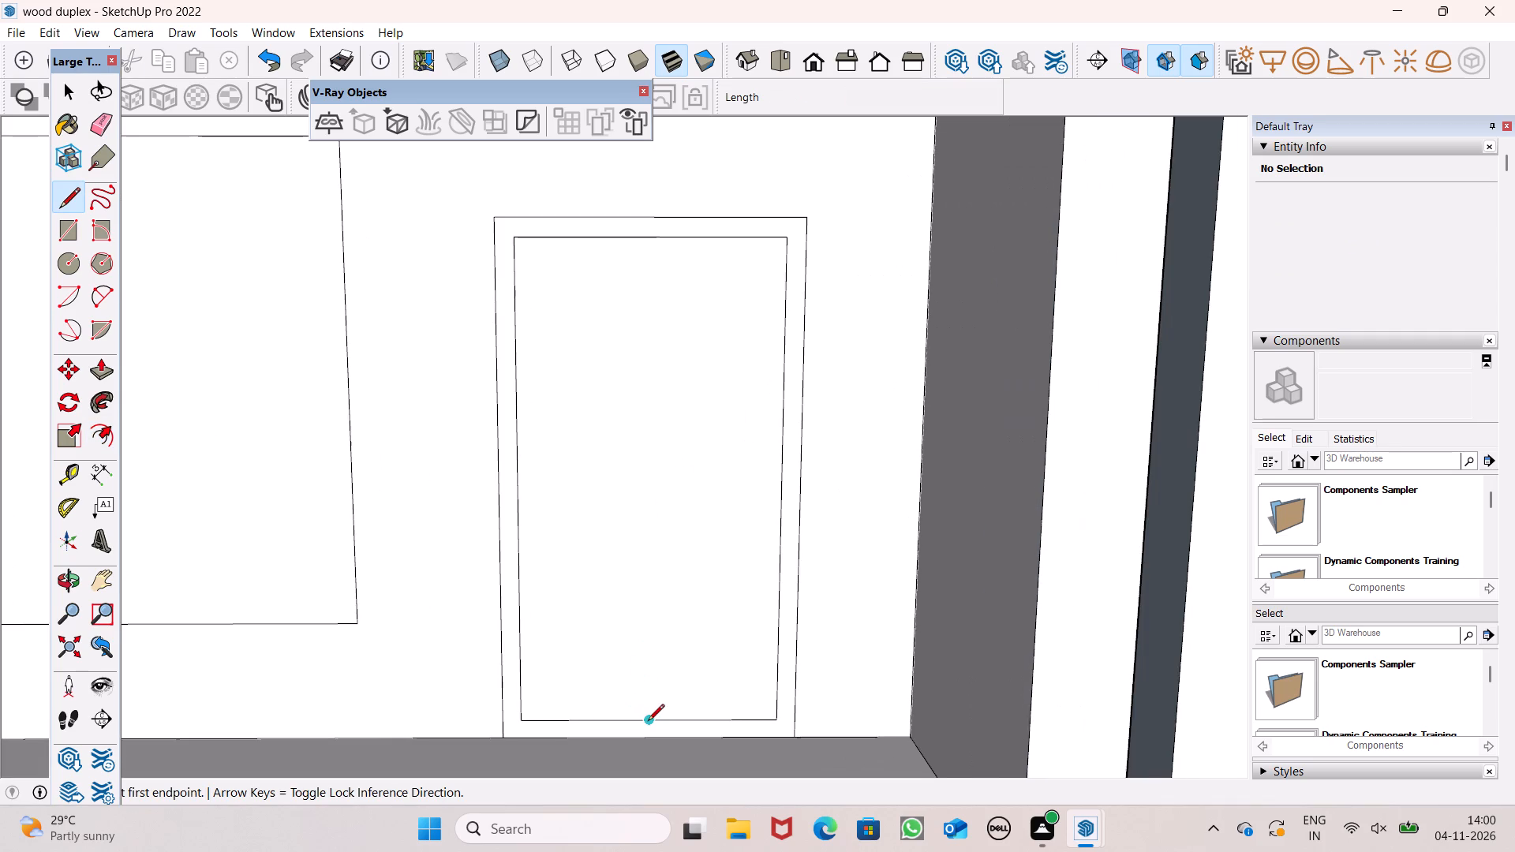
left_click(648, 722)
scroll(648, 722, "down", 5)
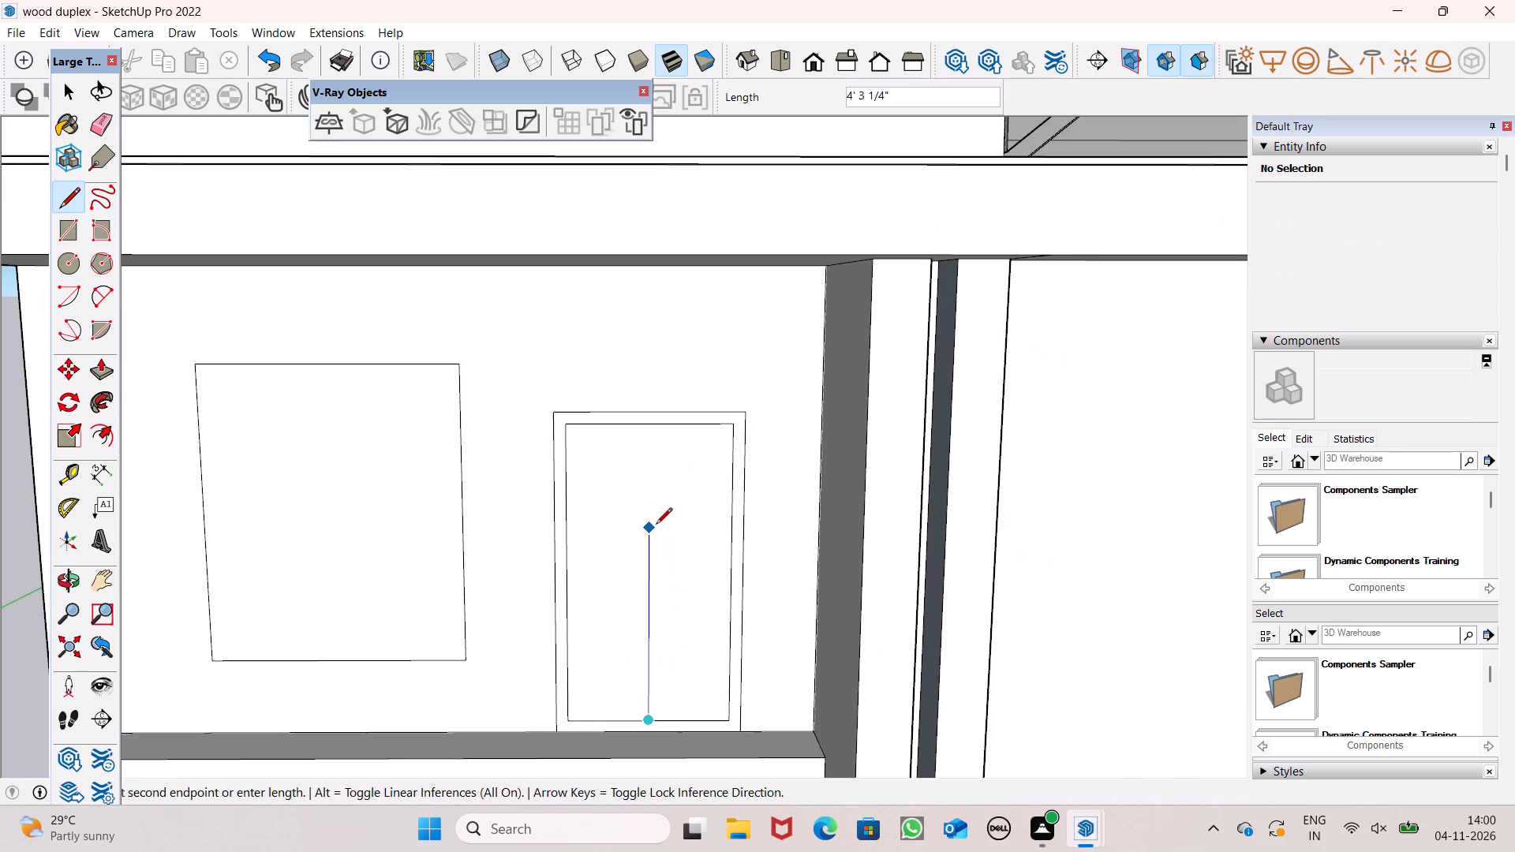
left_click(646, 425)
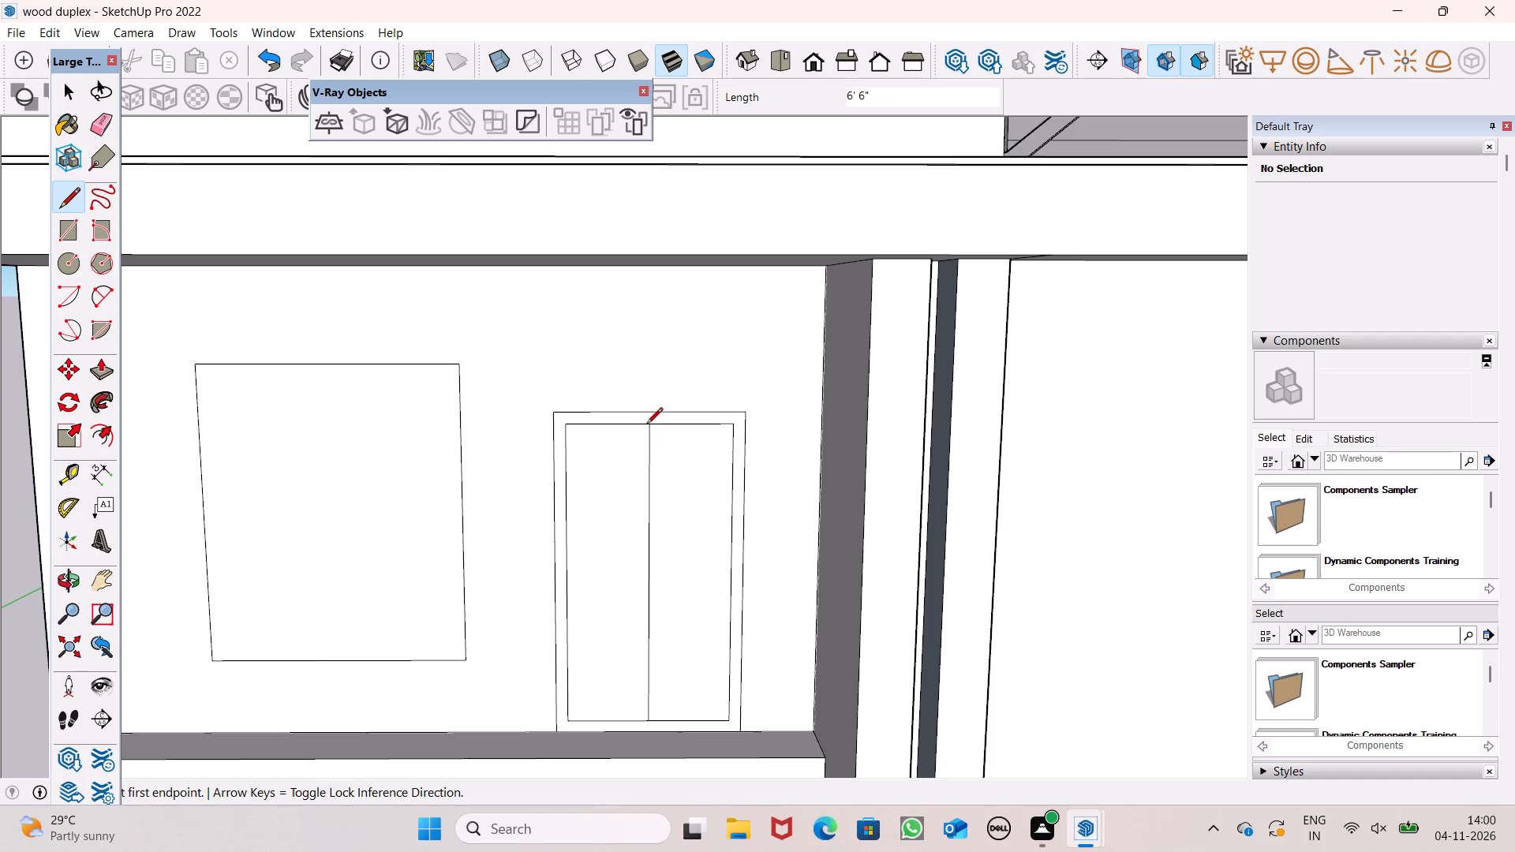
key("space")
Place a horizontal guide across the door about 4' 5" below the top edge of its outer frame.
type("o")
left_click_drag(620, 514, 677, 486, "shift")
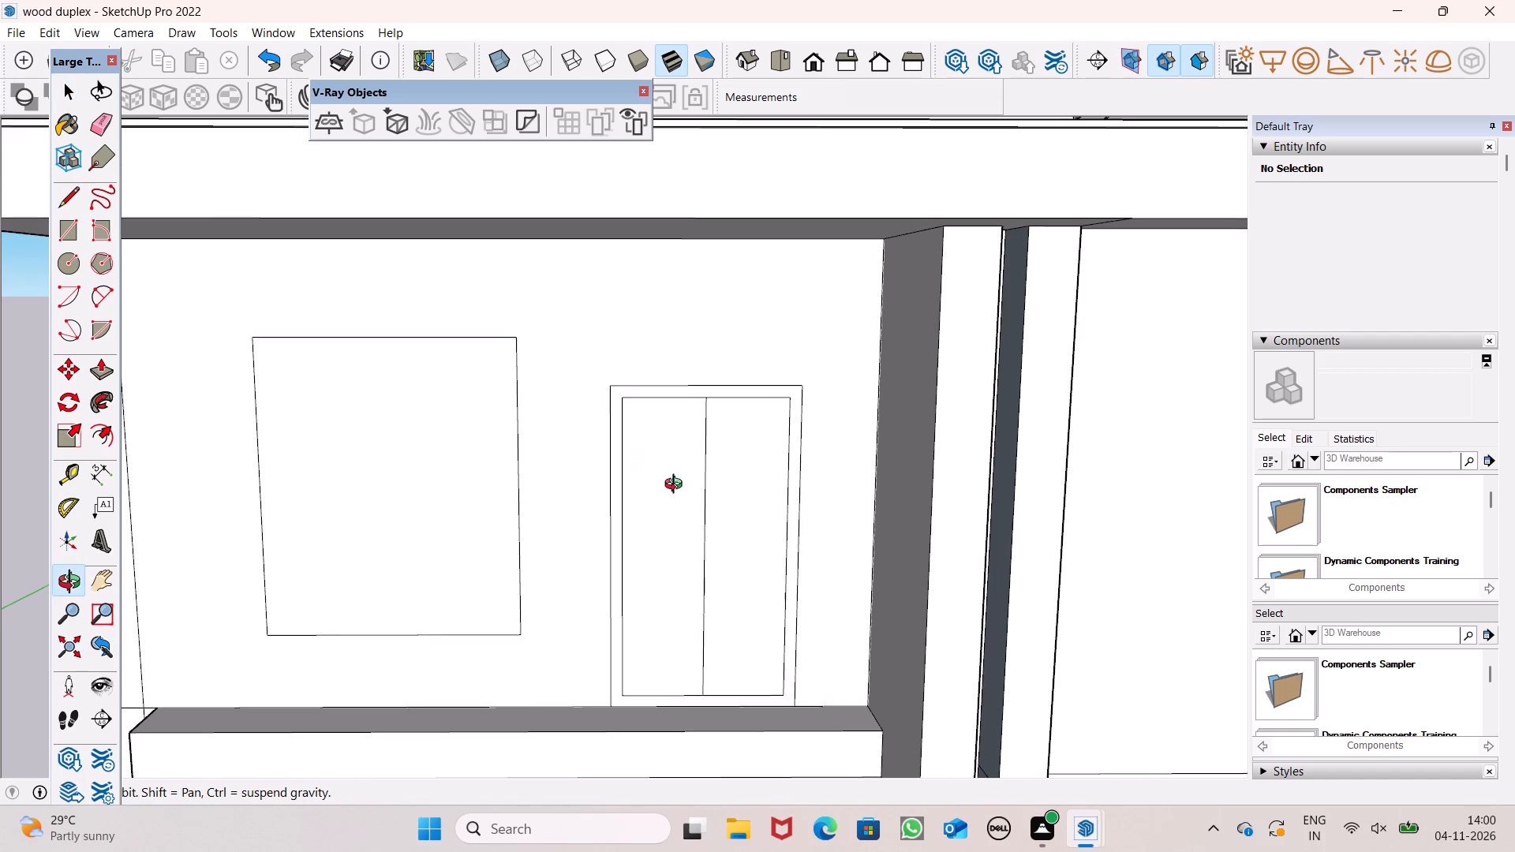
left_click_drag(678, 483, 658, 479)
scroll(658, 479, "down", 2)
left_click_drag(658, 479, 644, 507, "shift")
left_click_drag(651, 559, 654, 522)
left_click_drag(654, 548, 639, 521, "shift")
left_click_drag(636, 545, 668, 586)
left_click_drag(667, 585, 667, 525, "shift")
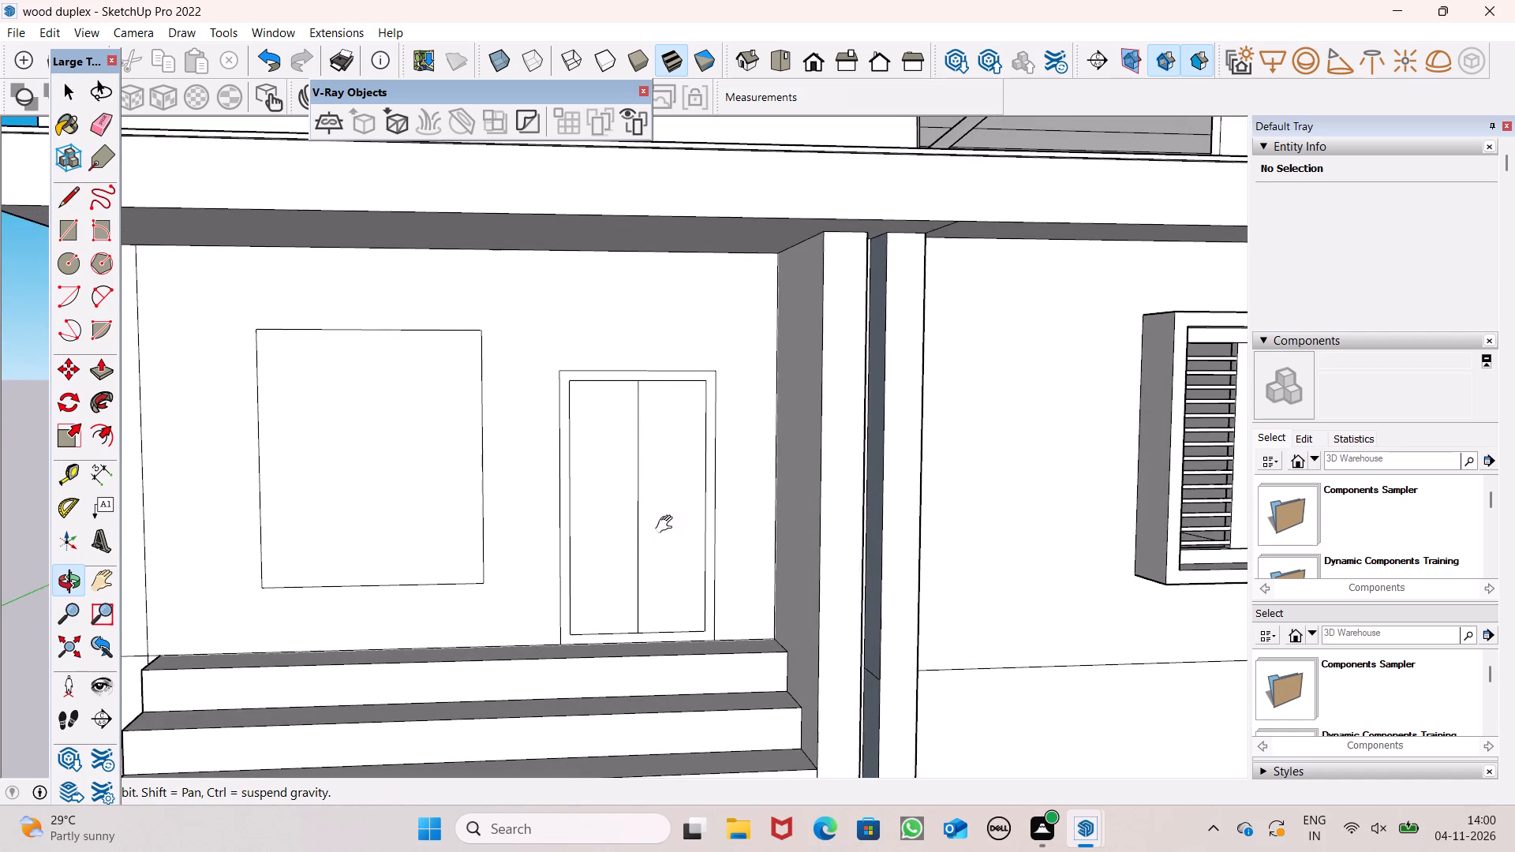
left_click_drag(668, 525, 693, 589, "shift")
left_click_drag(693, 589, 685, 573)
key("t")
scroll(648, 438, "up", 4)
left_click(647, 437)
scroll(647, 437, "down", 6)
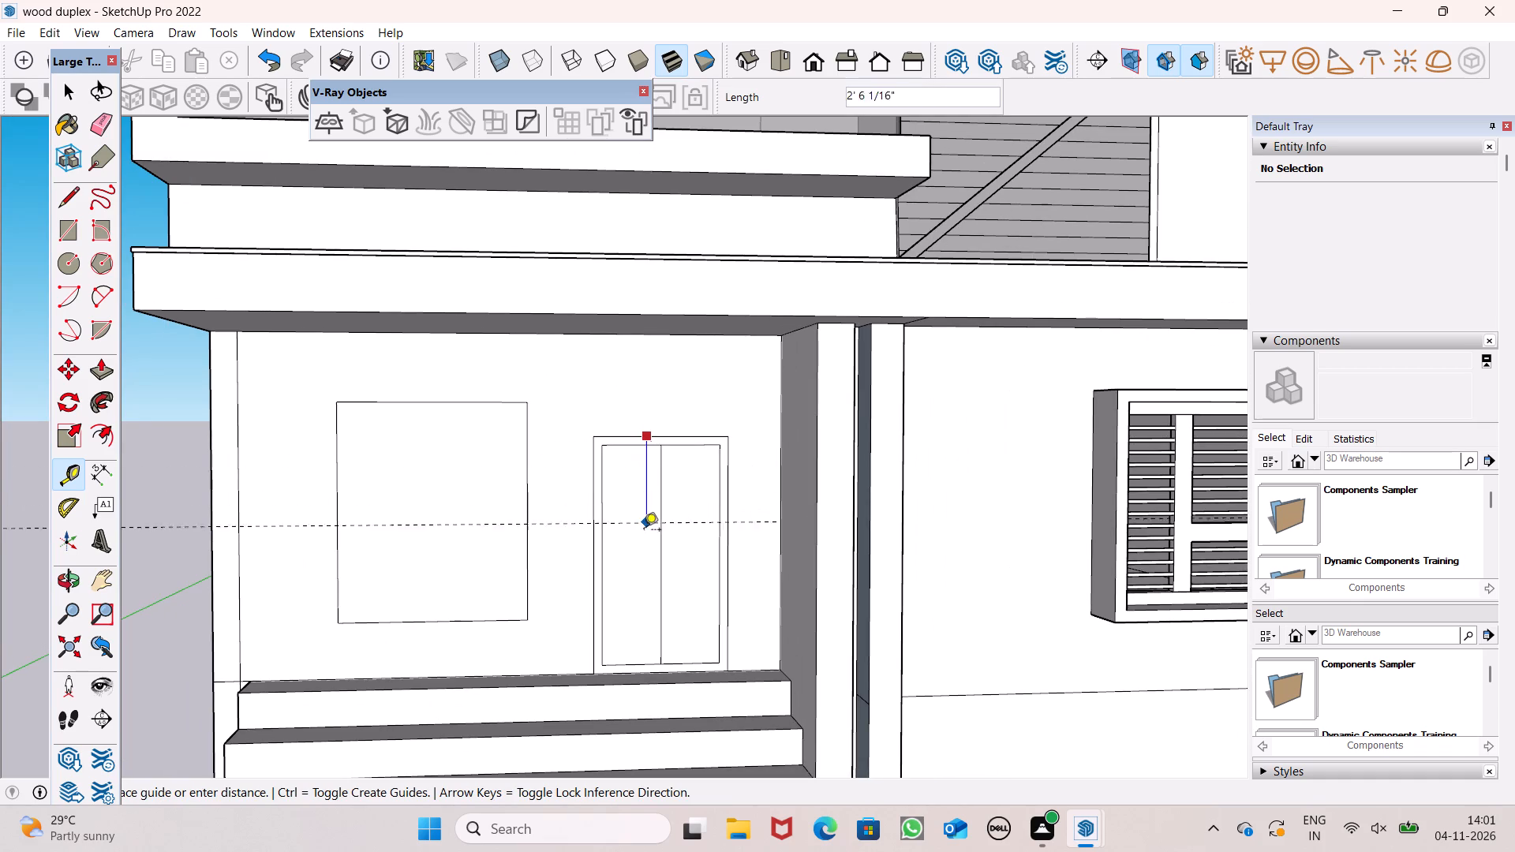
scroll(644, 540, "down", 1)
scroll(660, 577, "up", 6)
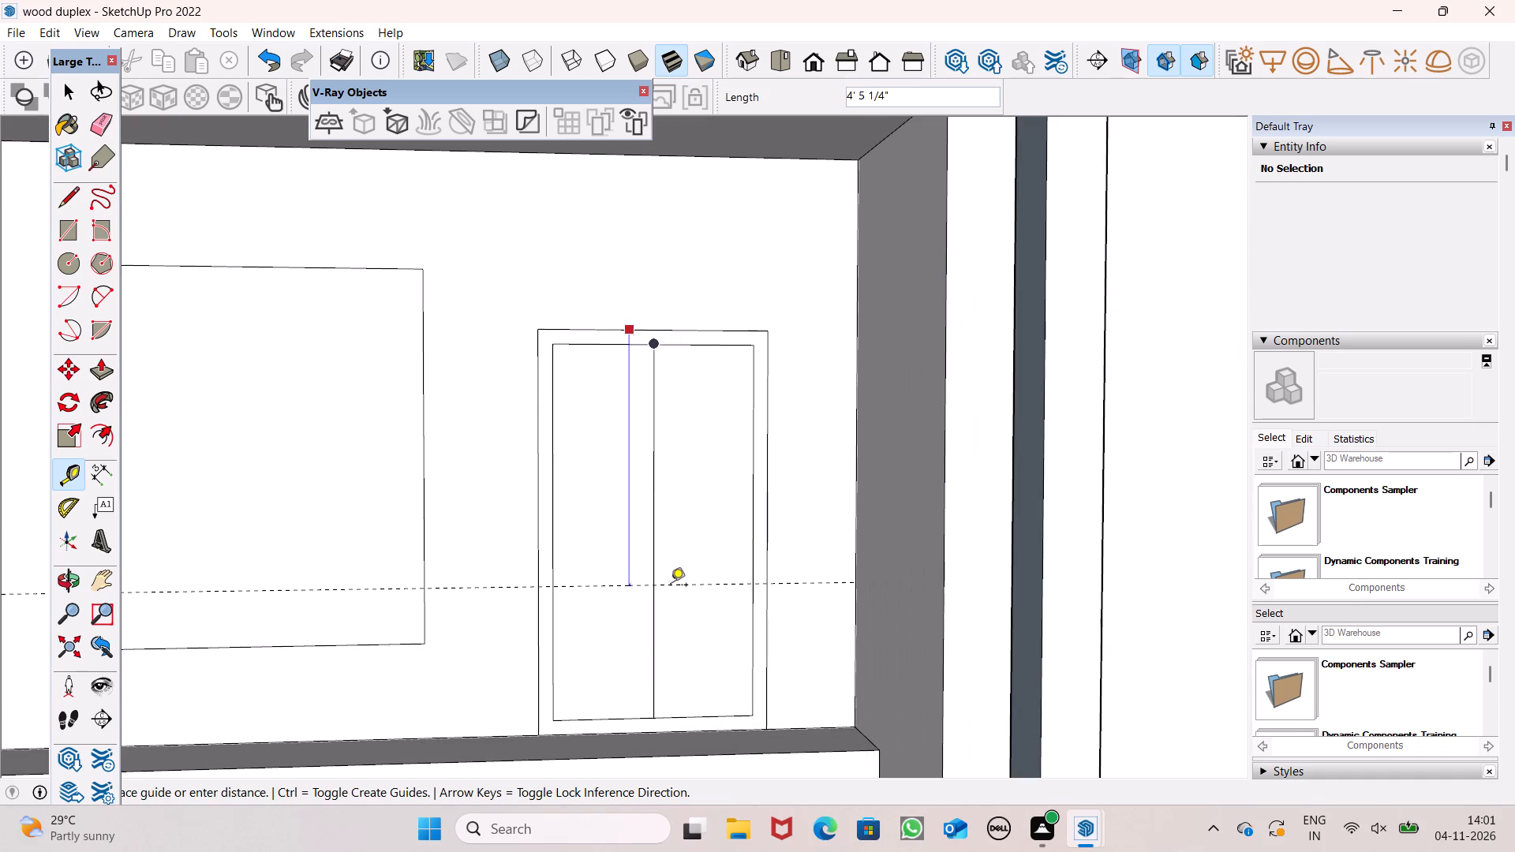
left_click(671, 586)
Draw a horizontal line along the guide between the frame's inner edges, dividing both leaves into upper and lower panels.
key("l")
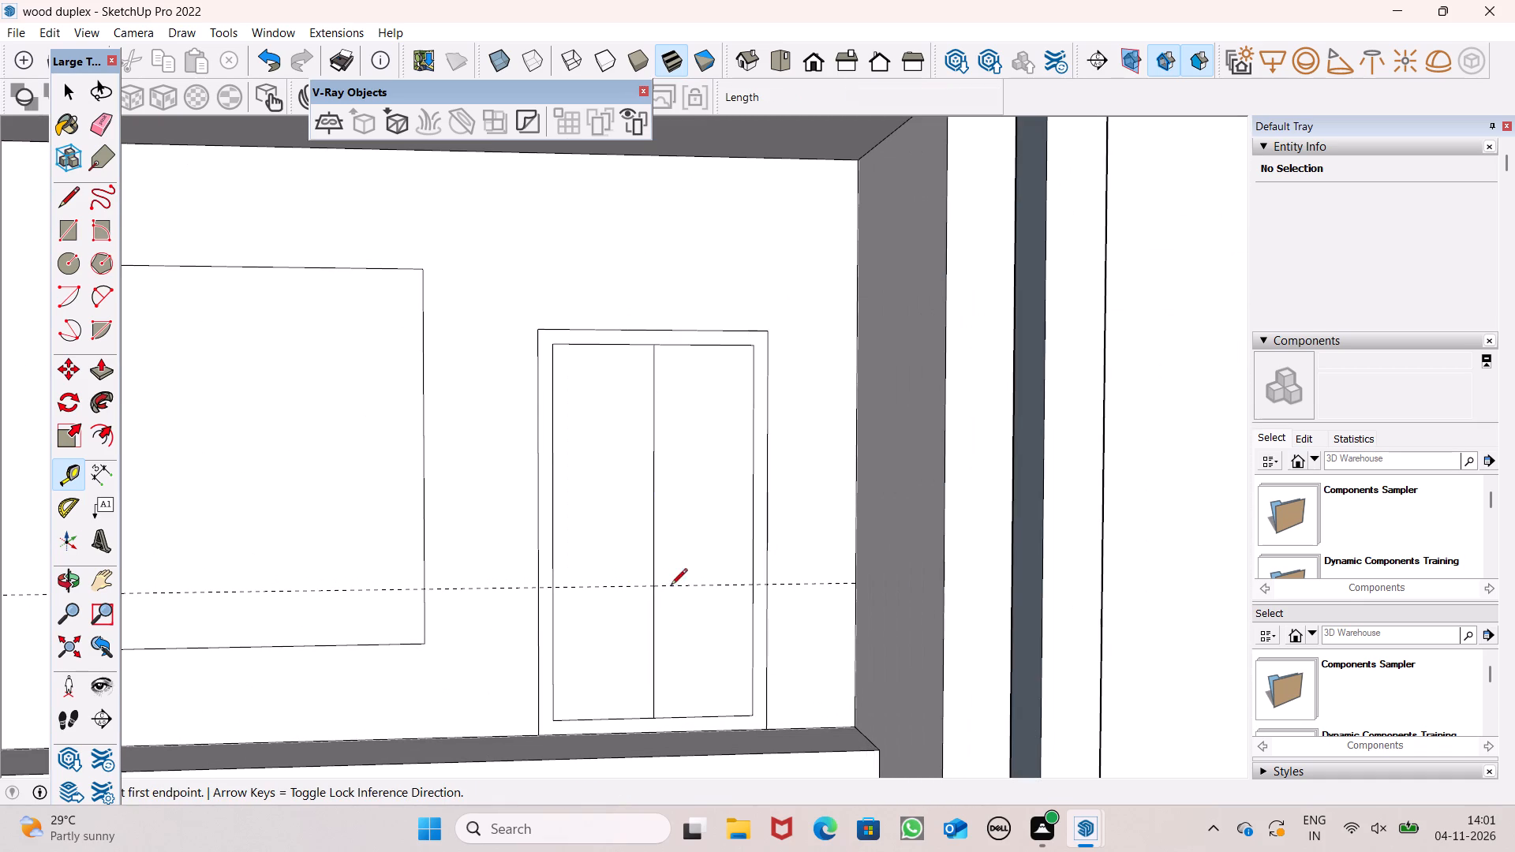
scroll(656, 603, "up", 2)
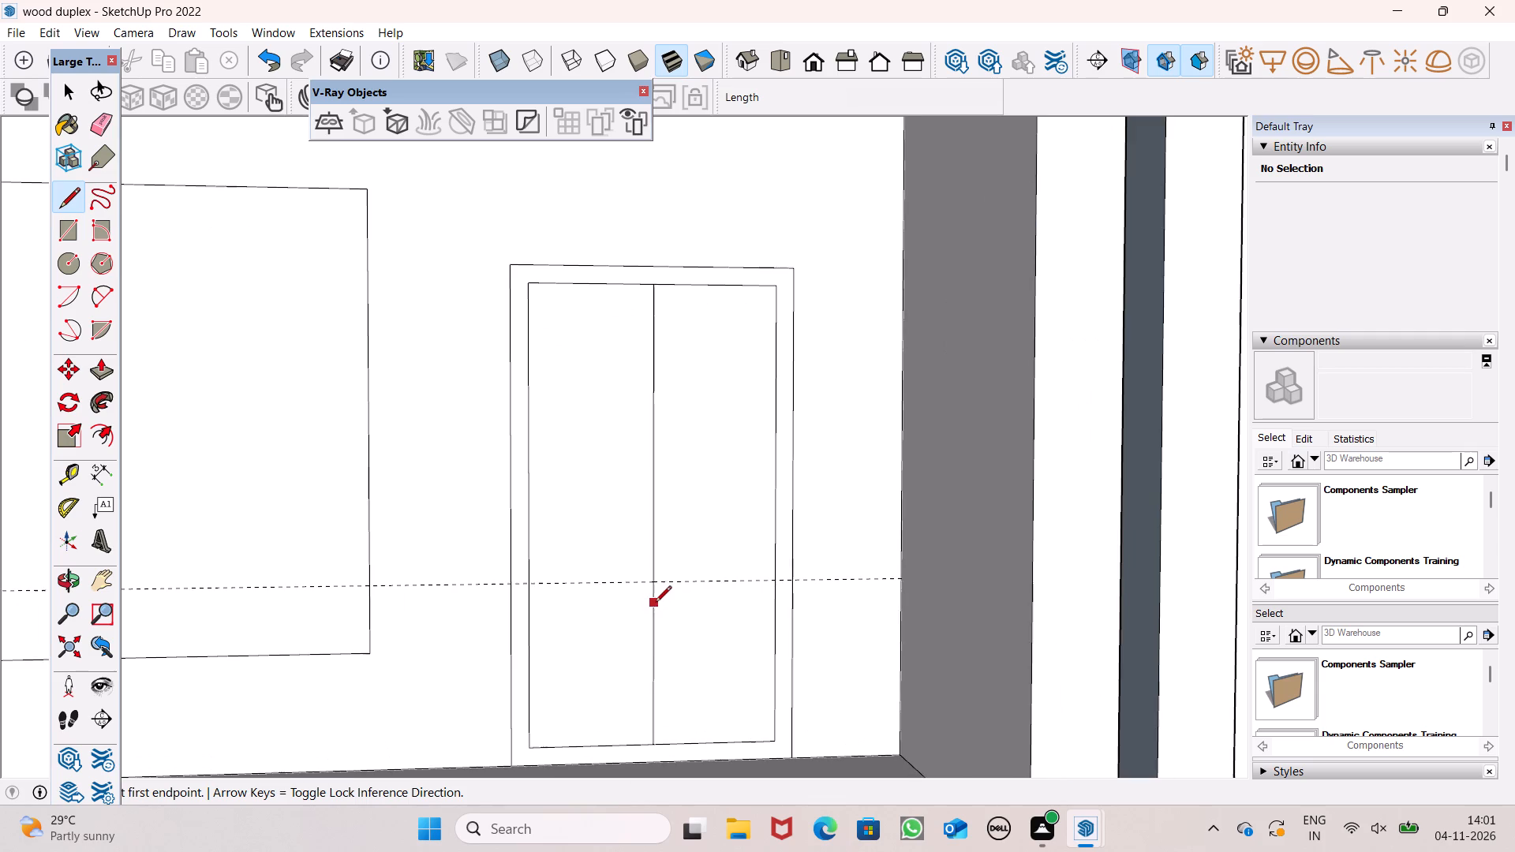
left_click(526, 584)
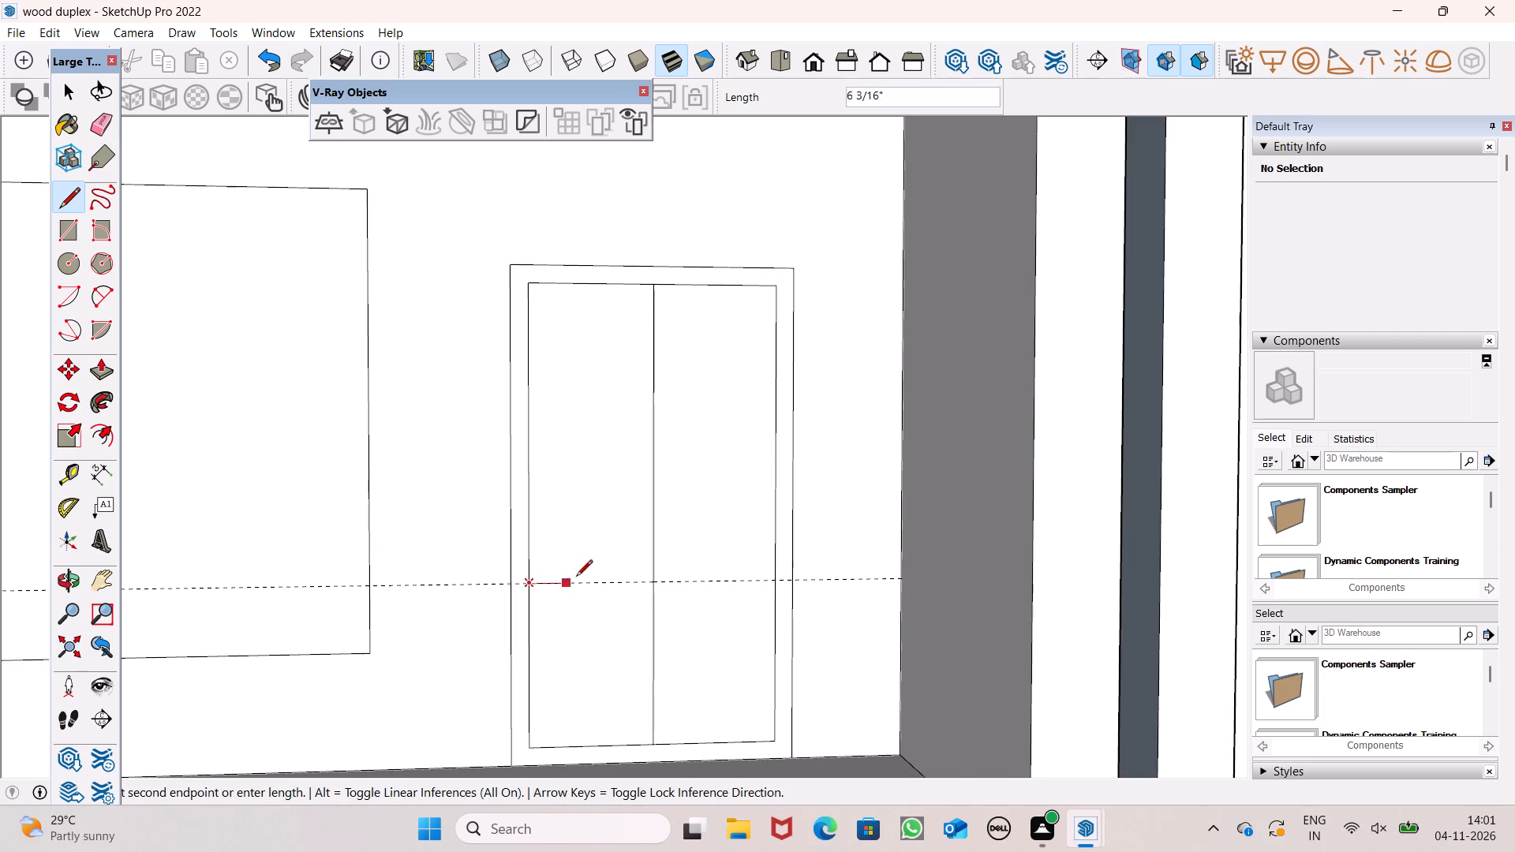
left_click(775, 580)
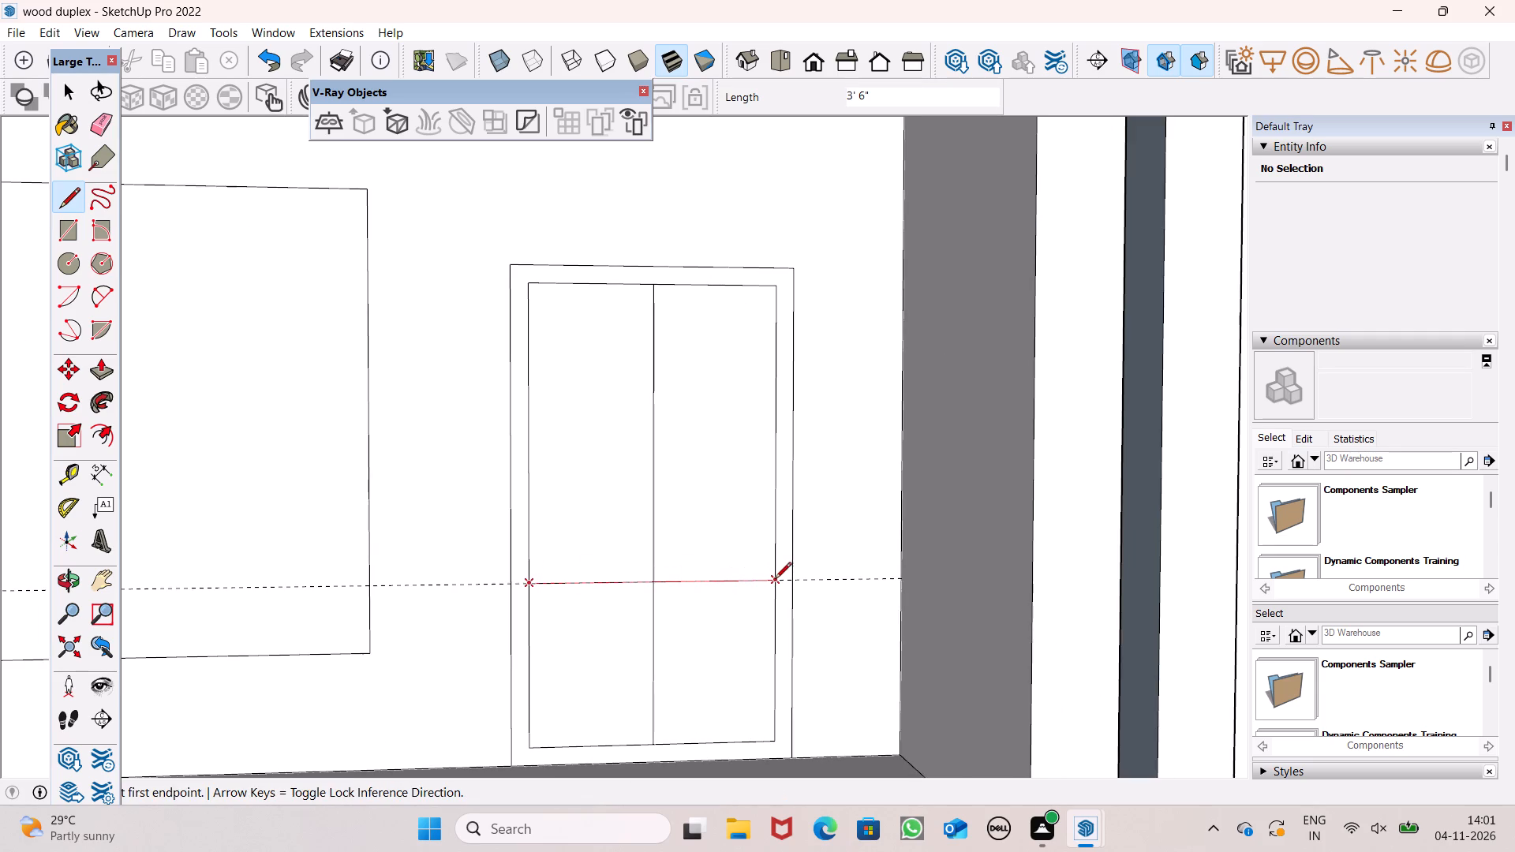
key("space")
Offset the outline of the lower panel of the door's left leaf.
type("of")
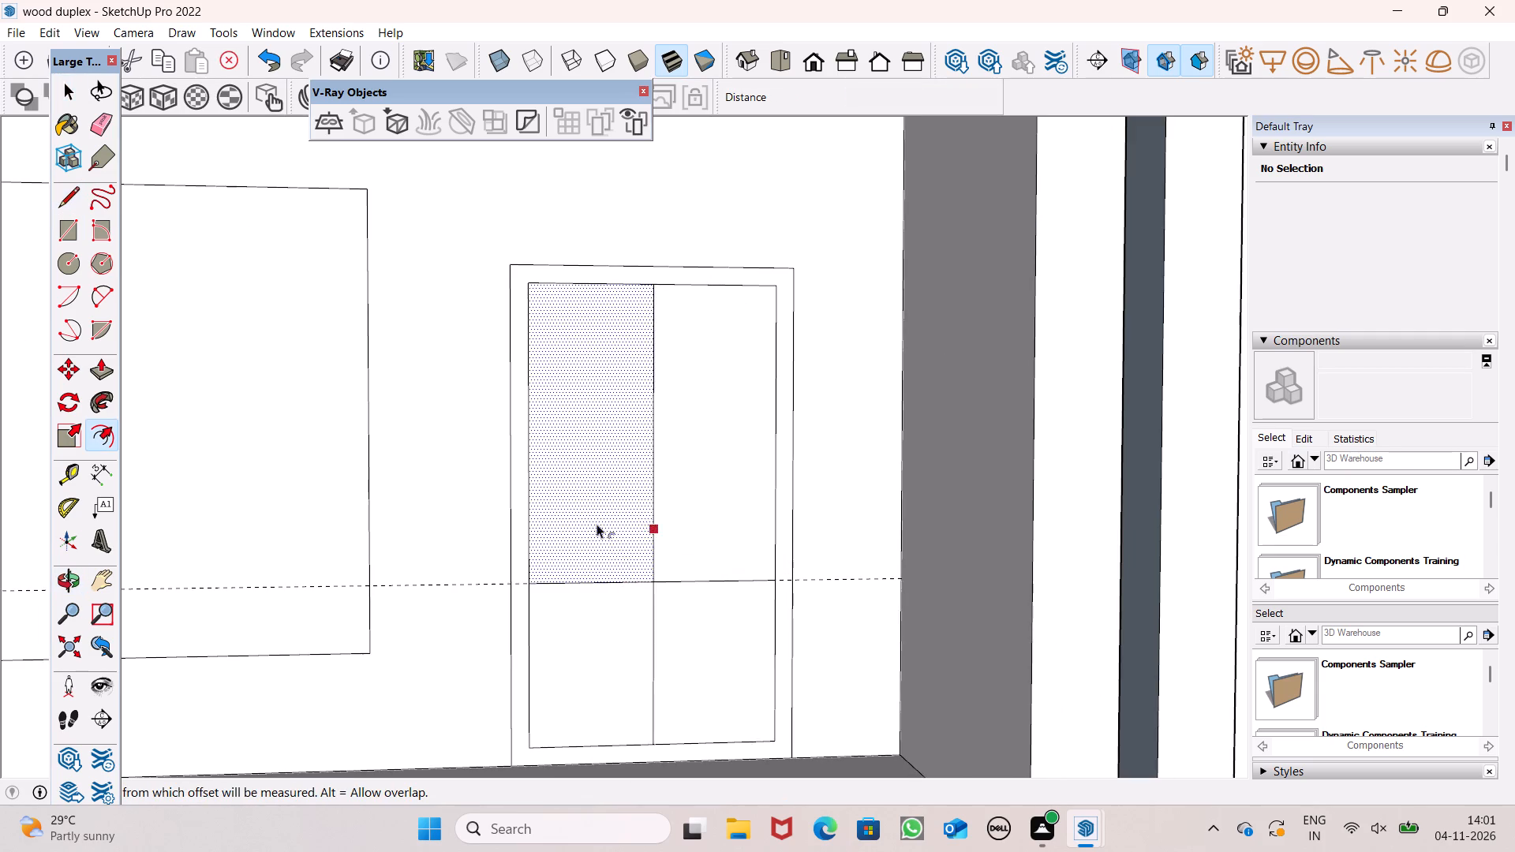
scroll(597, 524, "down", 4)
scroll(598, 565, "up", 5)
left_click(593, 573)
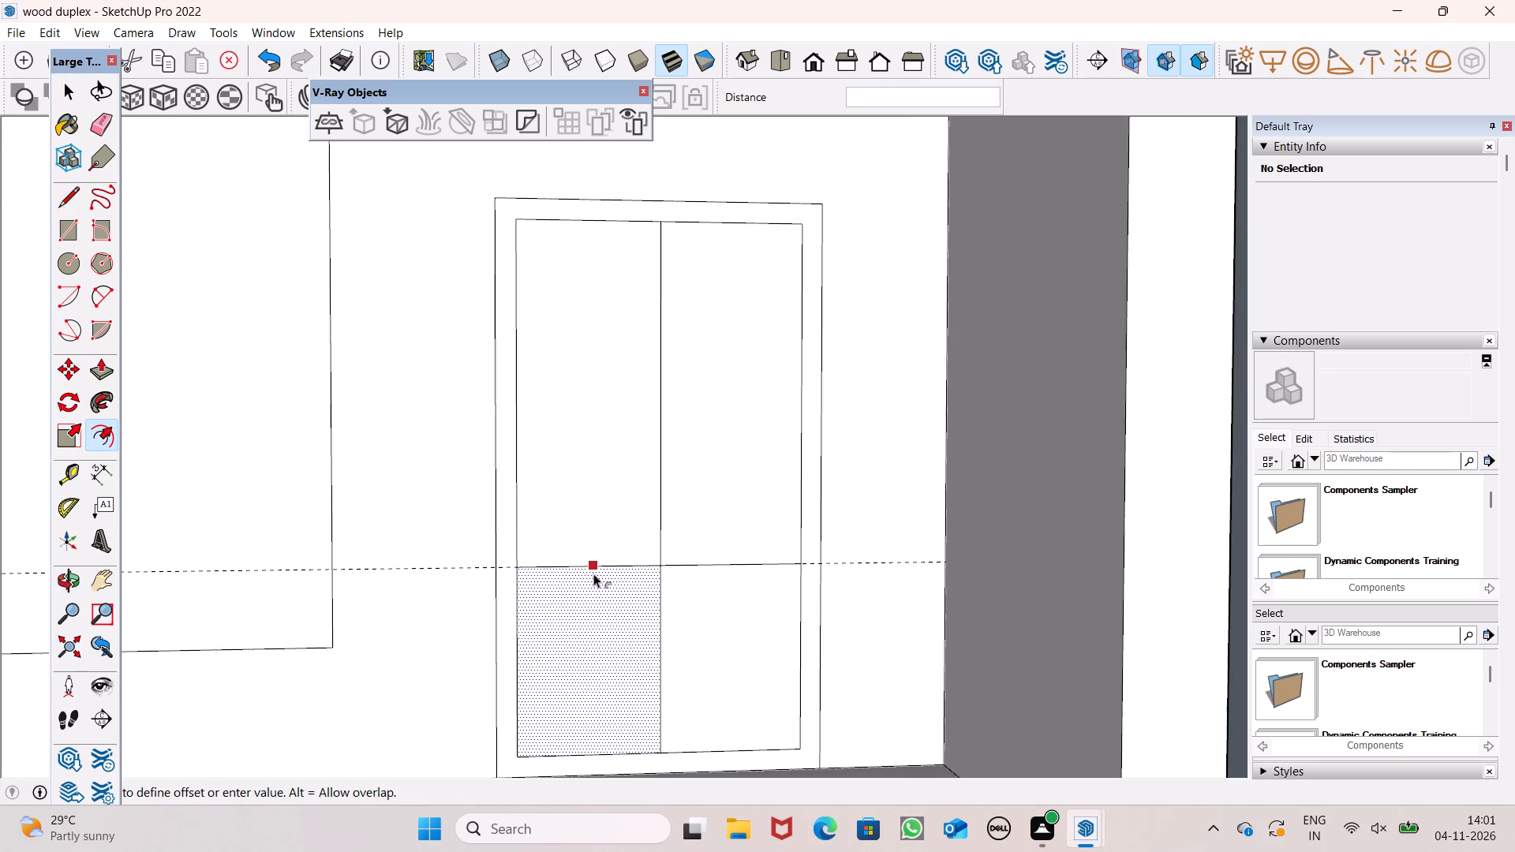
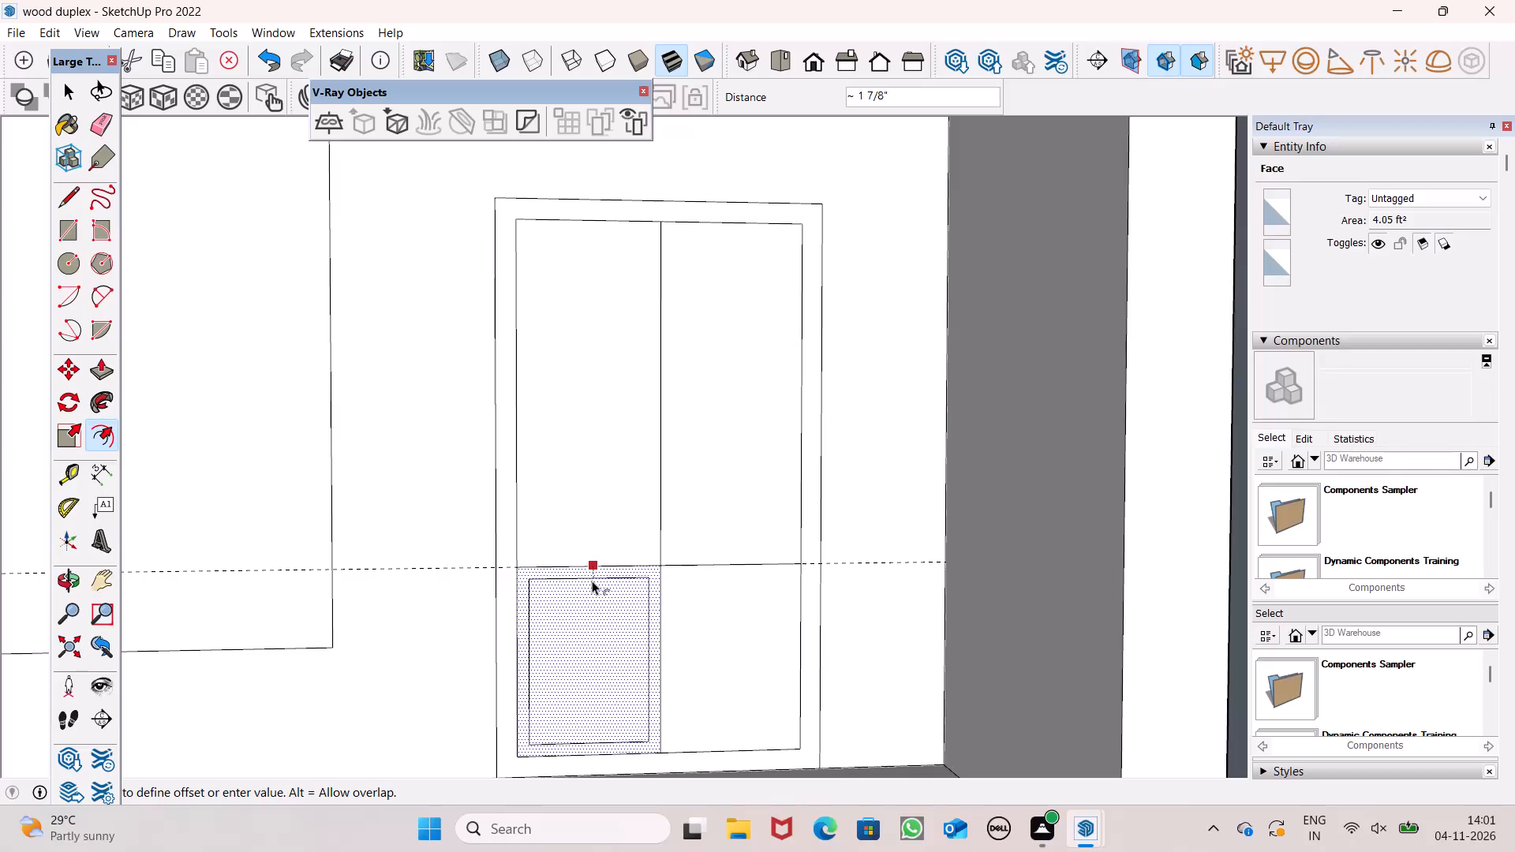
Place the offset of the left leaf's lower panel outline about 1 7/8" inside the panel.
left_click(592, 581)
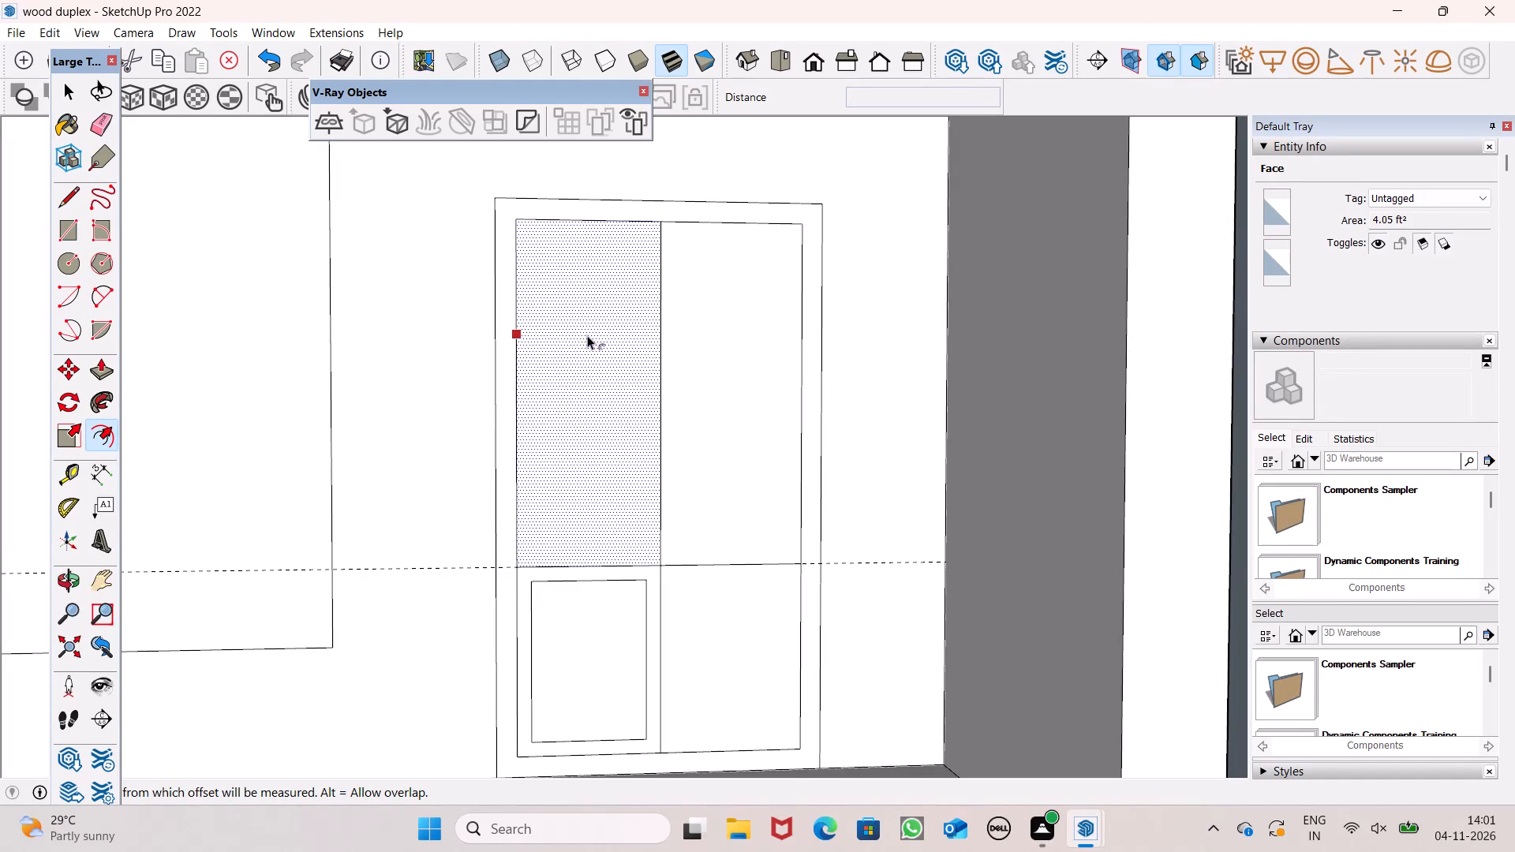
Undo the lower panel offset, the horizontal dividing line, its guide and the vertical line between the door leaves.
key("ctrl+z")
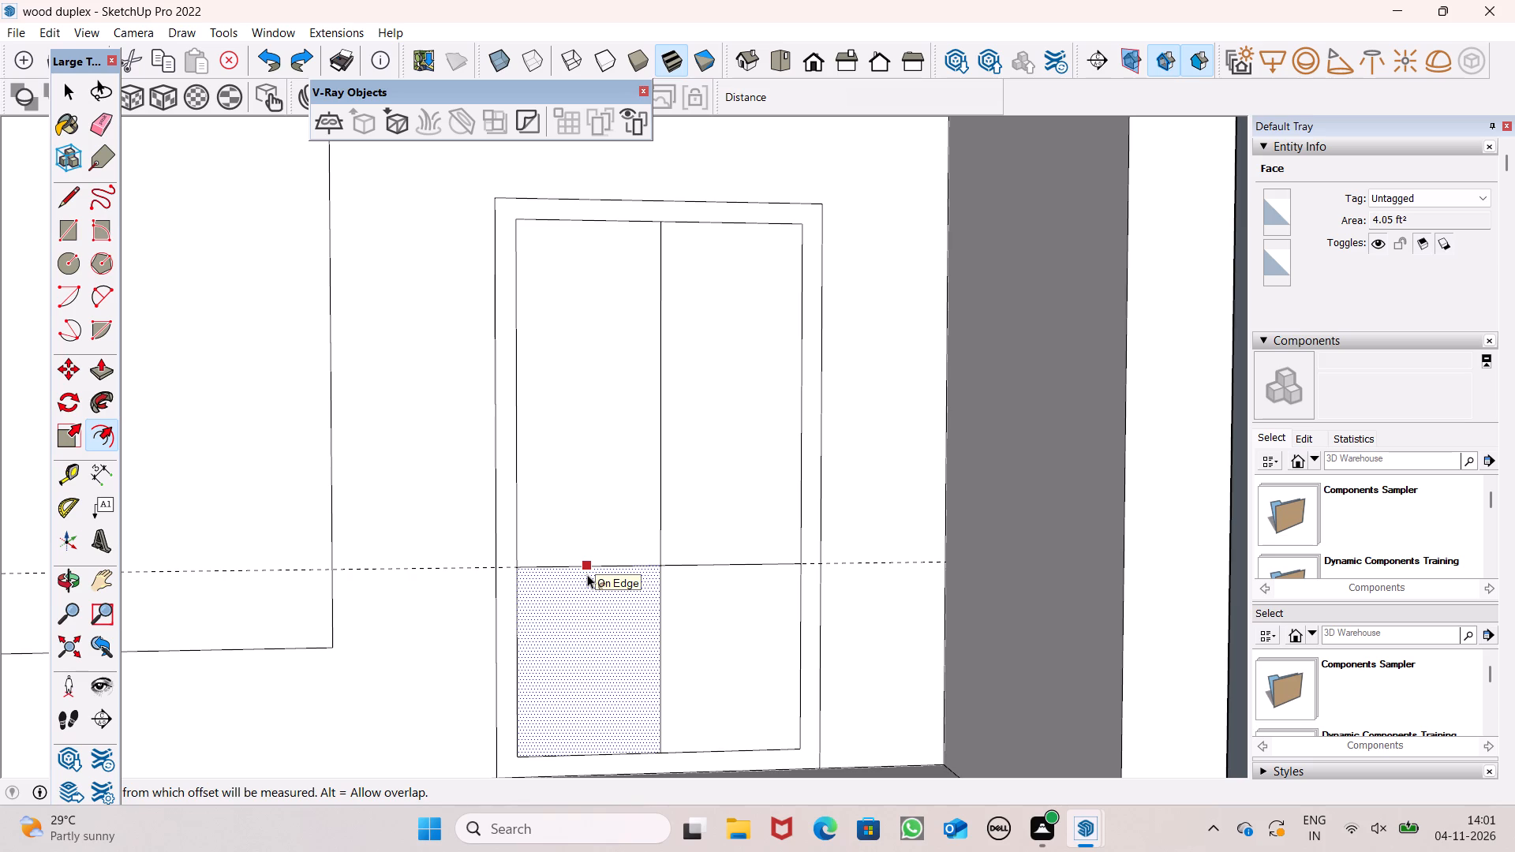
key("ctrl+z")
key("ctrl+z")
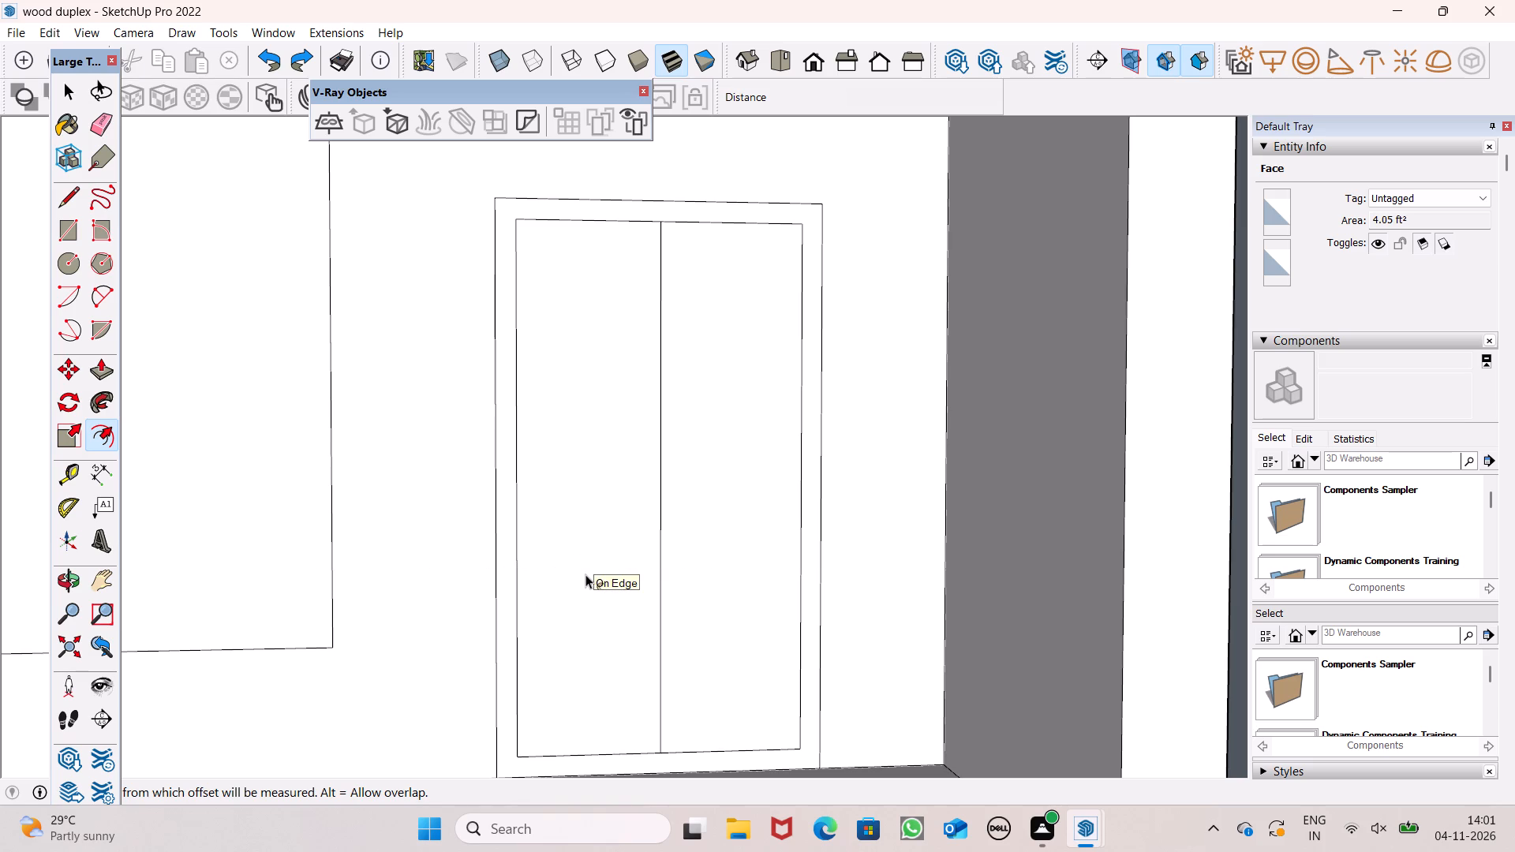
key("ctrl+z")
Push the undivided door face inward 1" from its surrounding frame.
key("space")
type("p")
left_click(614, 580)
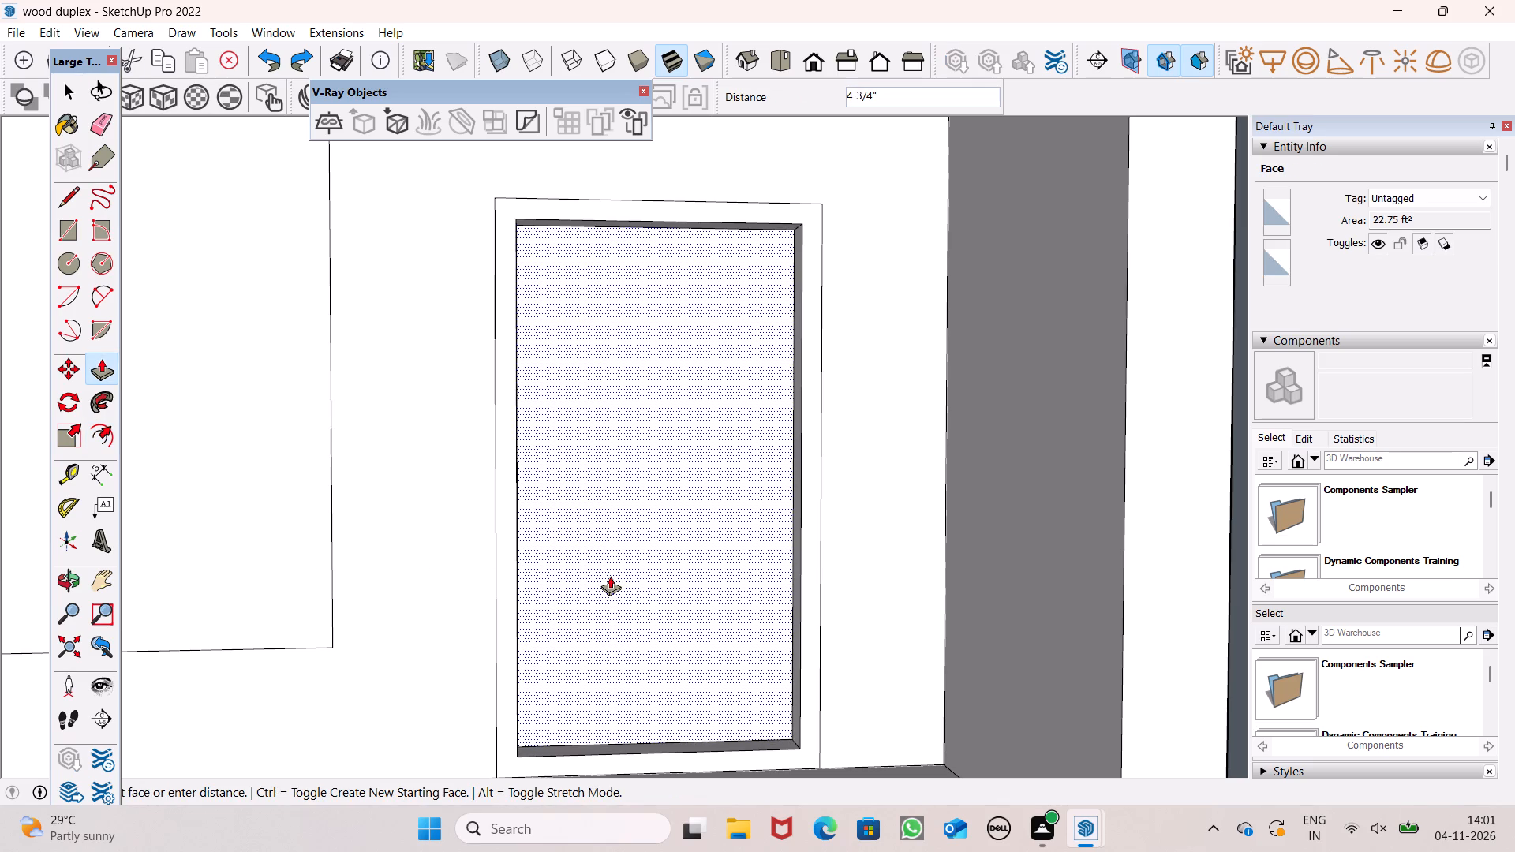
type("1\"")
key("Return")
key("space")
Offset the recessed door face's outline inward by 3".
type("o")
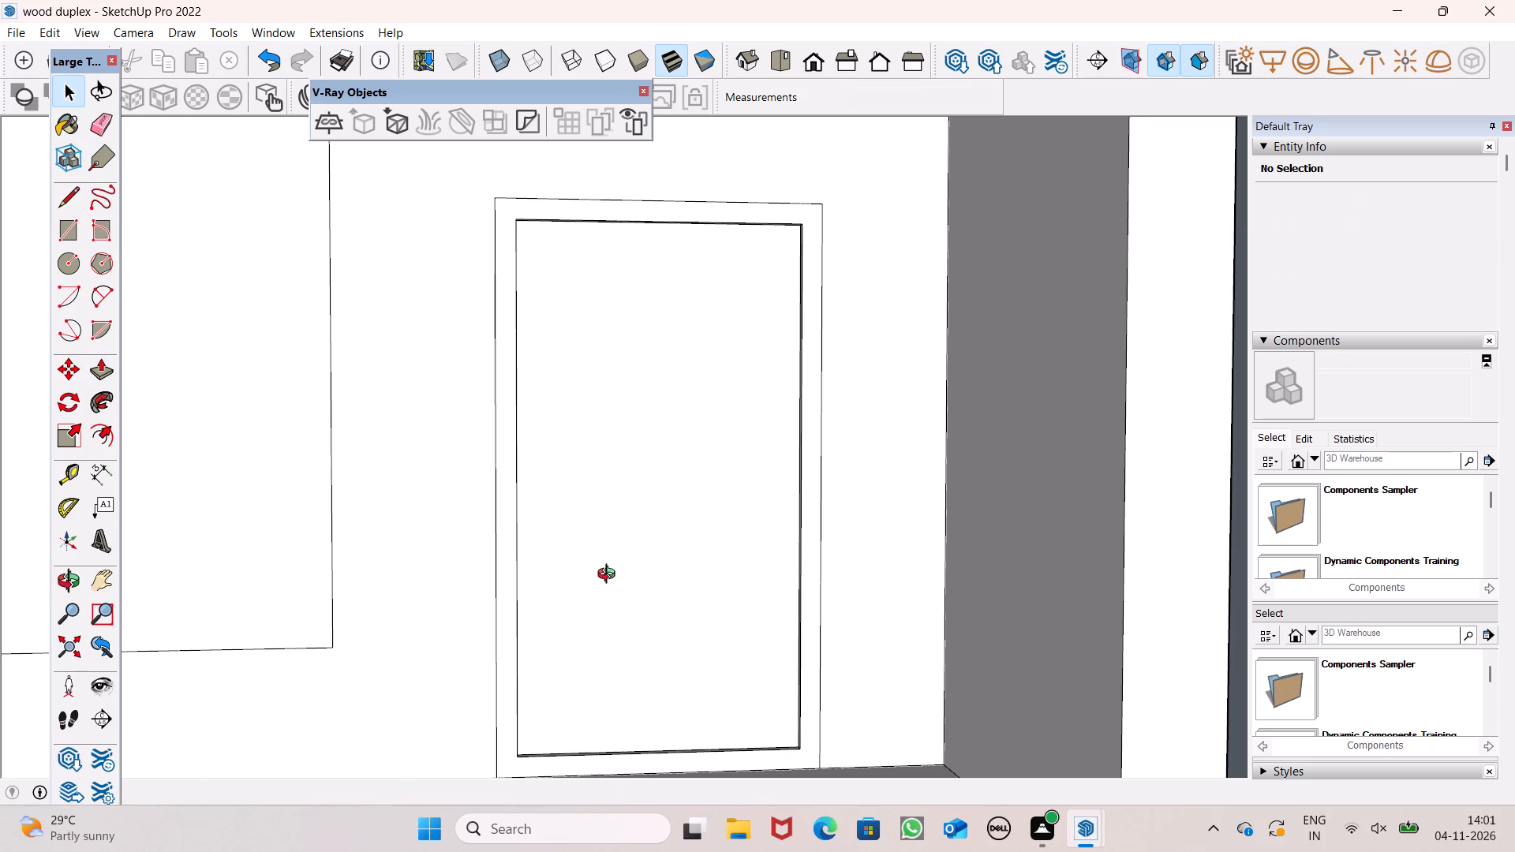
left_click_drag(608, 575, 663, 667)
left_click_drag(646, 646, 578, 596, "shift")
left_click_drag(578, 596, 589, 625, "shift")
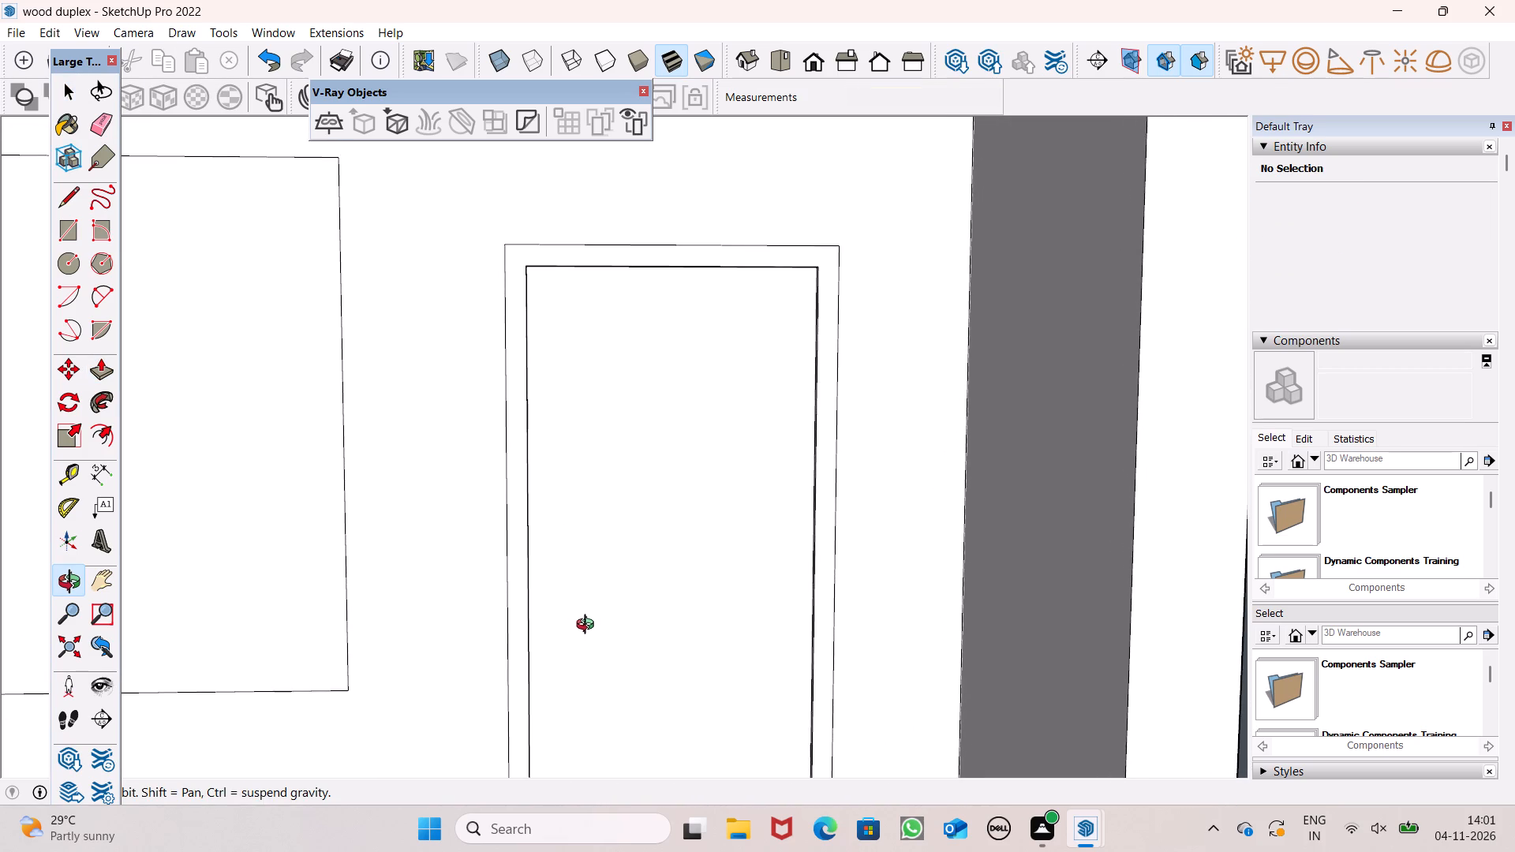
left_click(588, 626)
type("of")
scroll(642, 313, "up", 4)
left_click(642, 312)
scroll(644, 315, "down", 6)
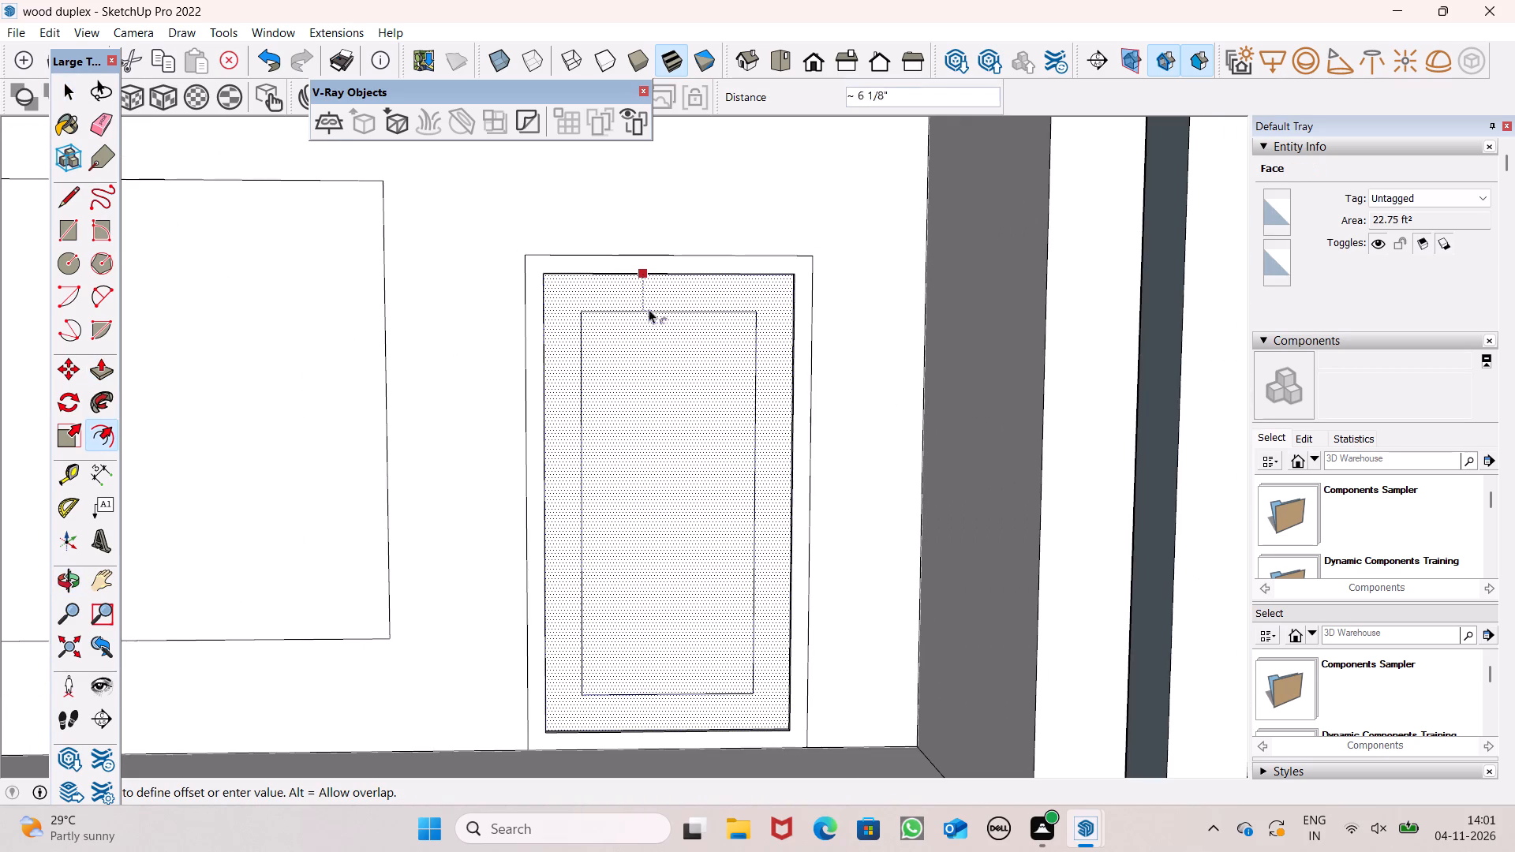
scroll(656, 294, "up", 1)
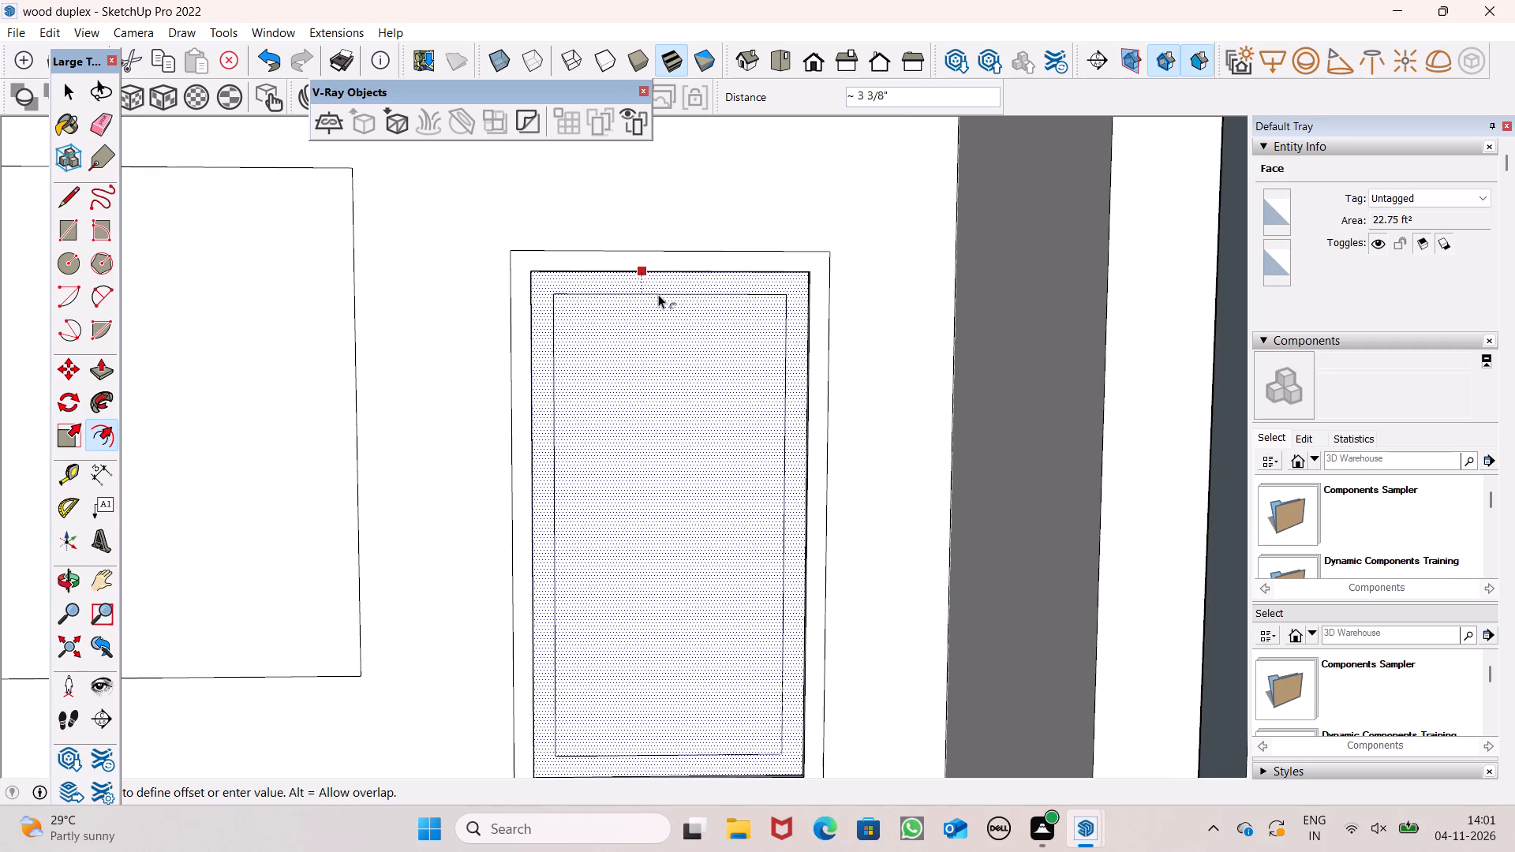
scroll(658, 294, "down", 2)
scroll(658, 294, "up", 1)
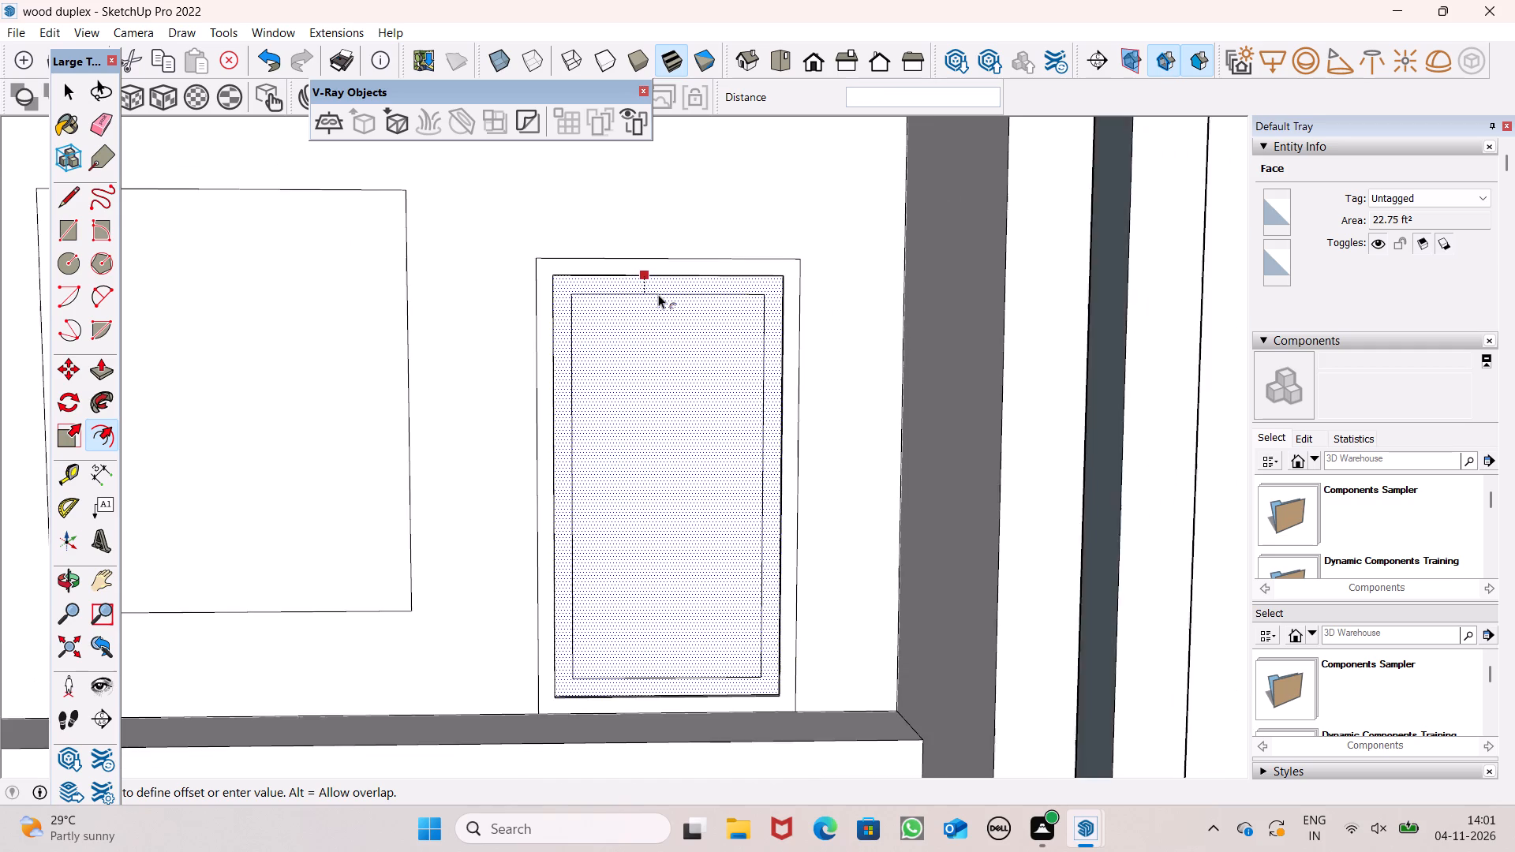
scroll(658, 294, "up", 1)
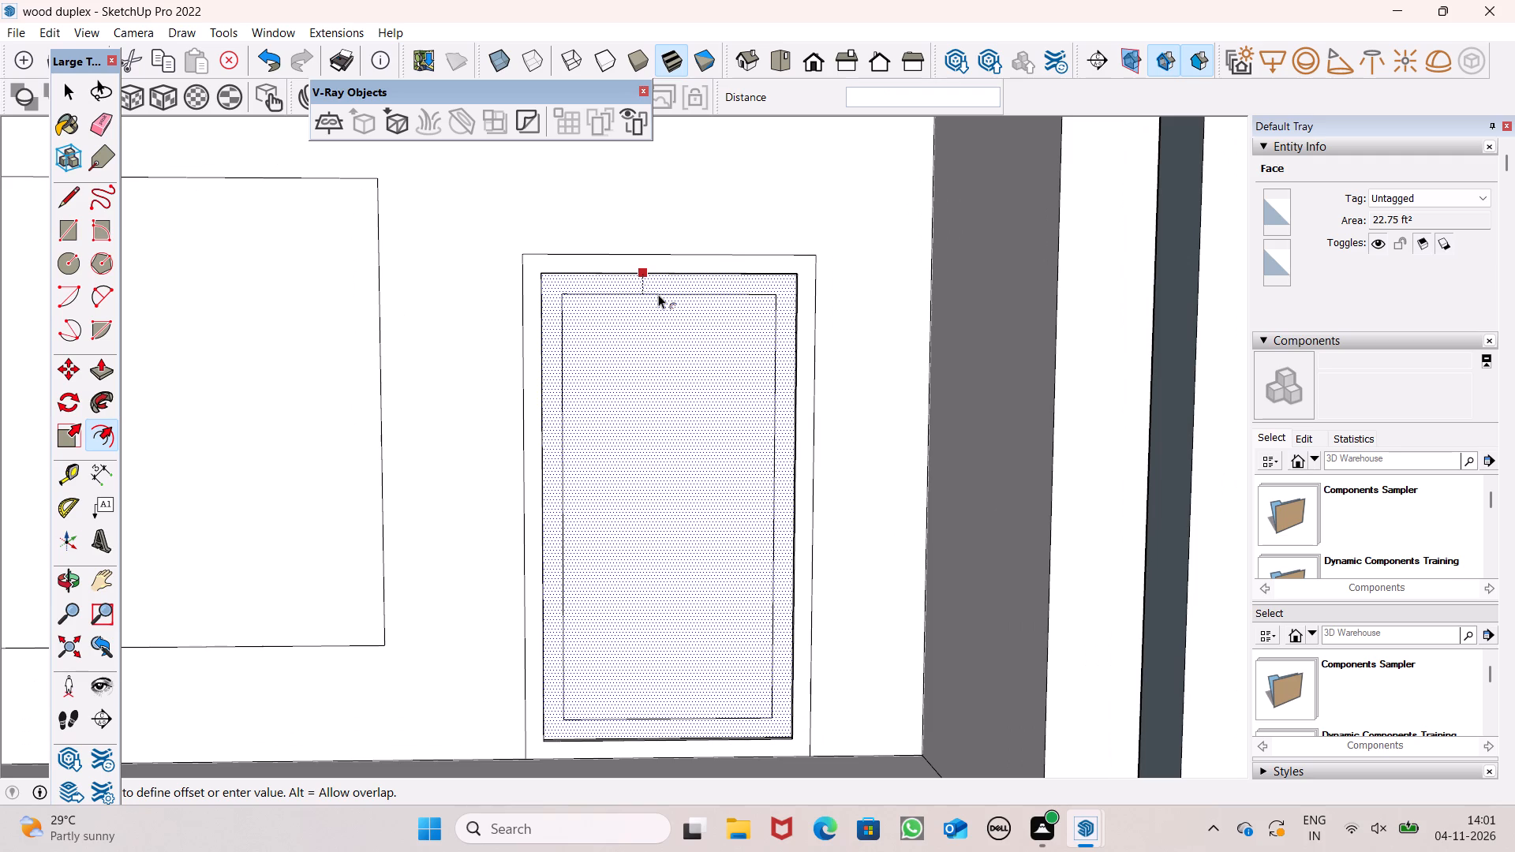
scroll(657, 295, "down", 4)
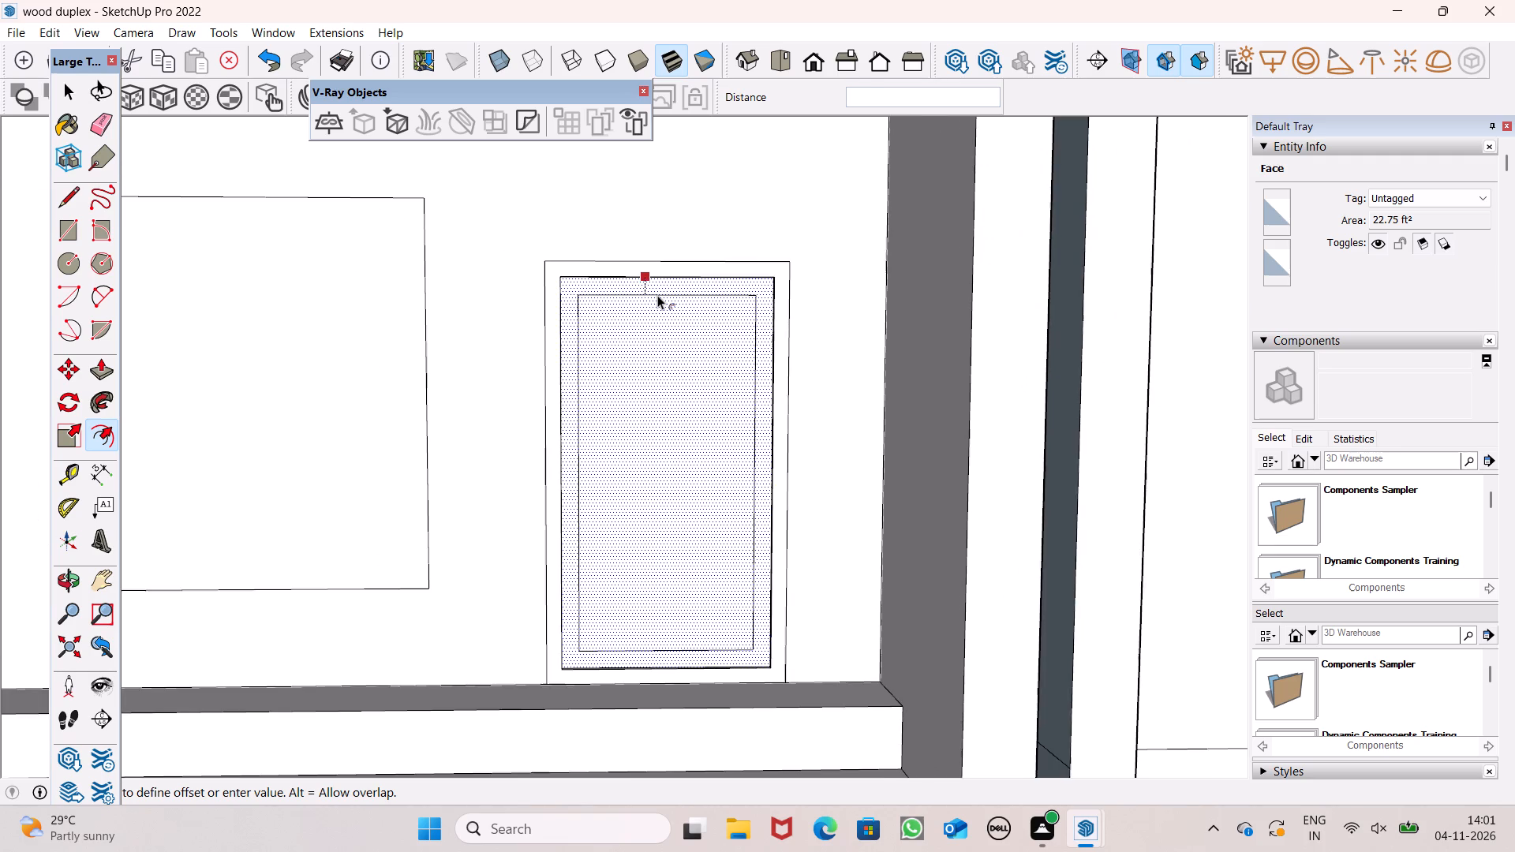
scroll(656, 295, "up", 2)
scroll(656, 294, "down", 1)
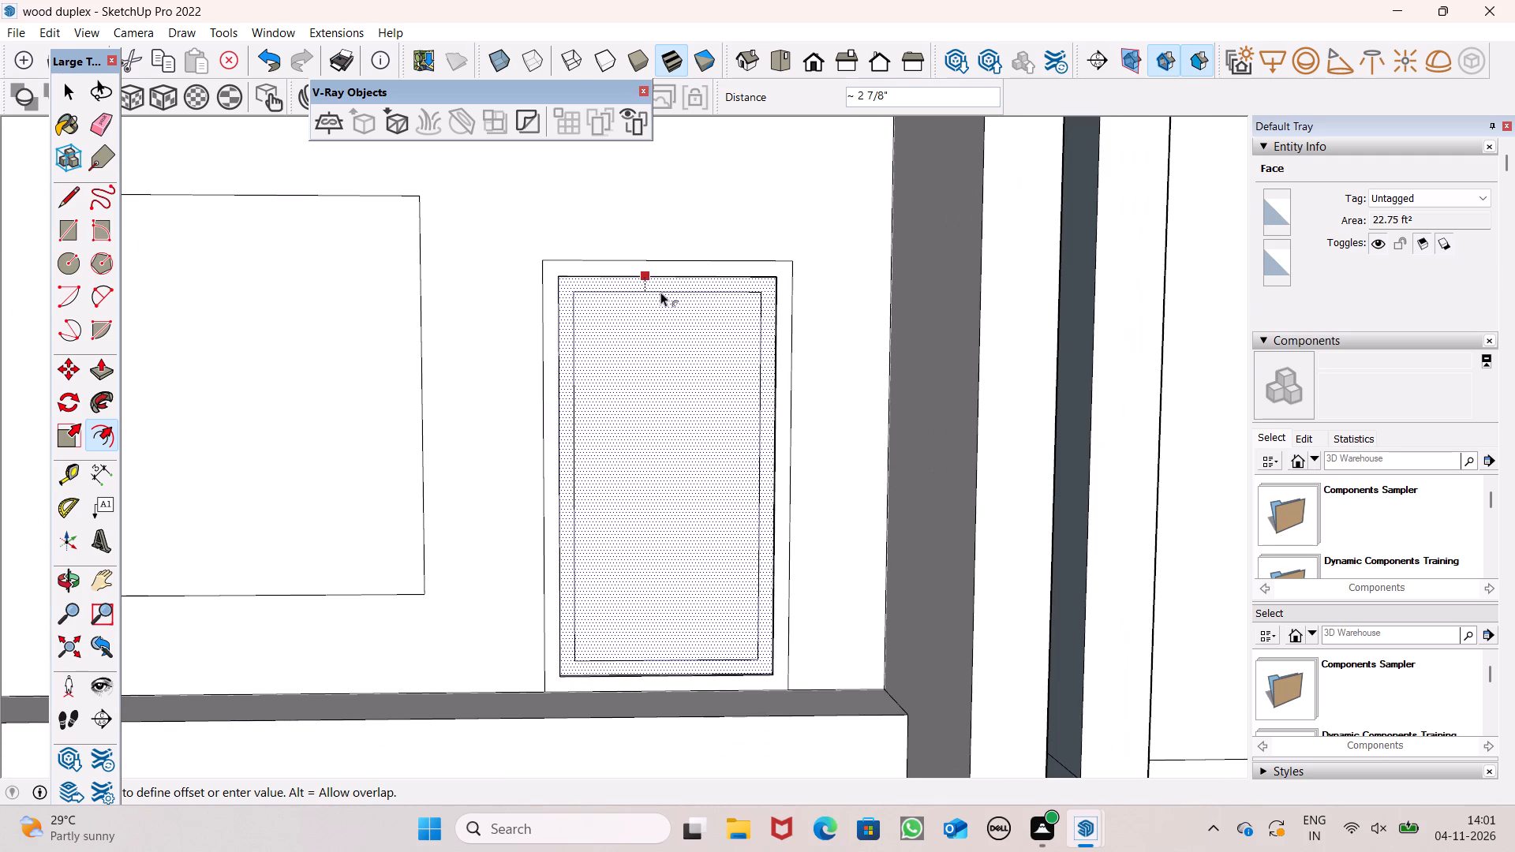
scroll(660, 292, "down", 1)
scroll(660, 298, "up", 2)
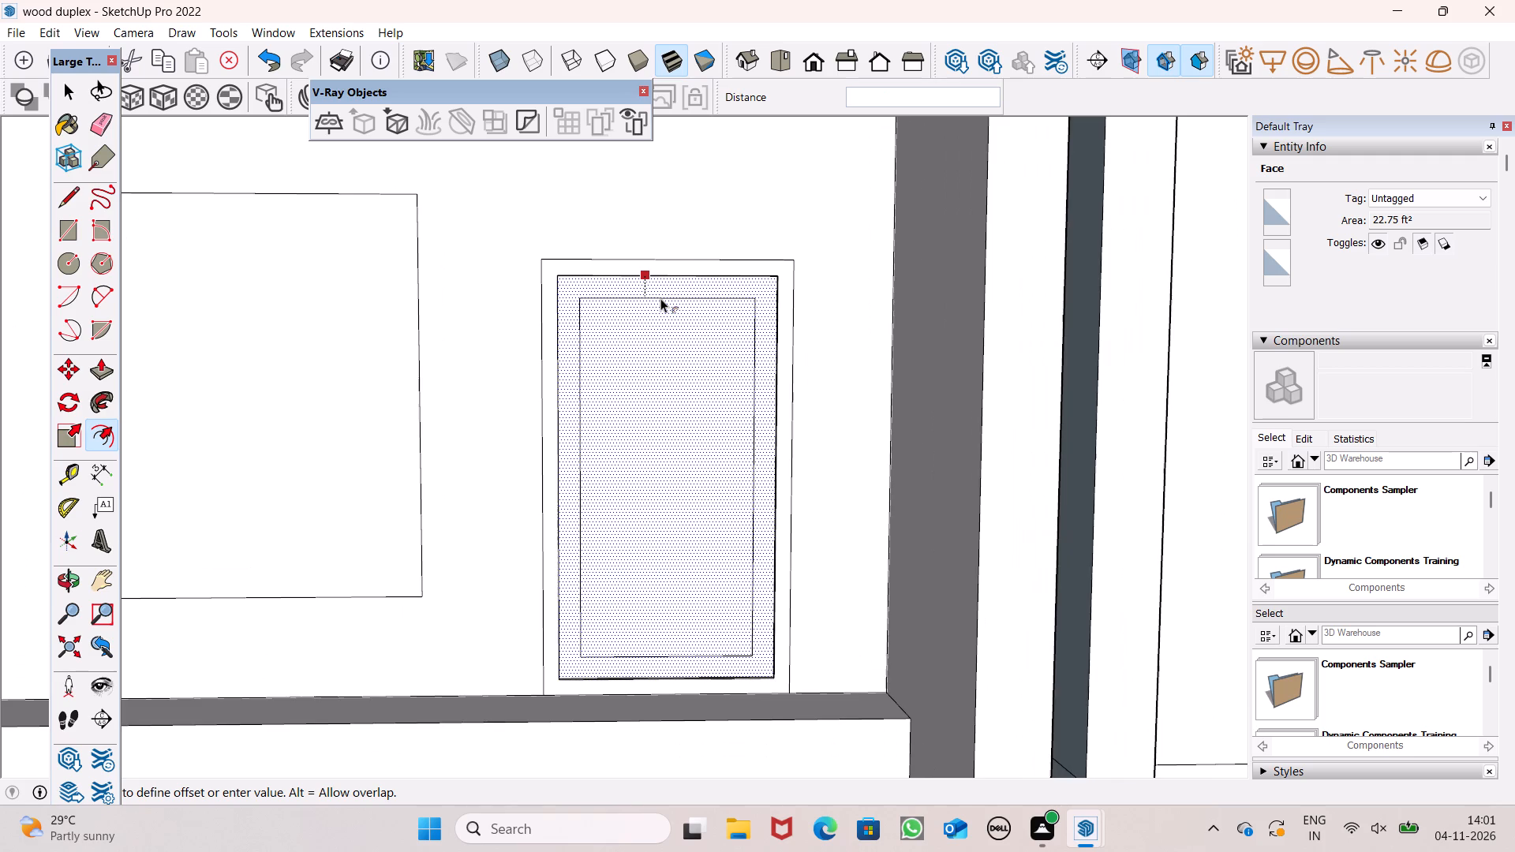
scroll(660, 298, "up", 1)
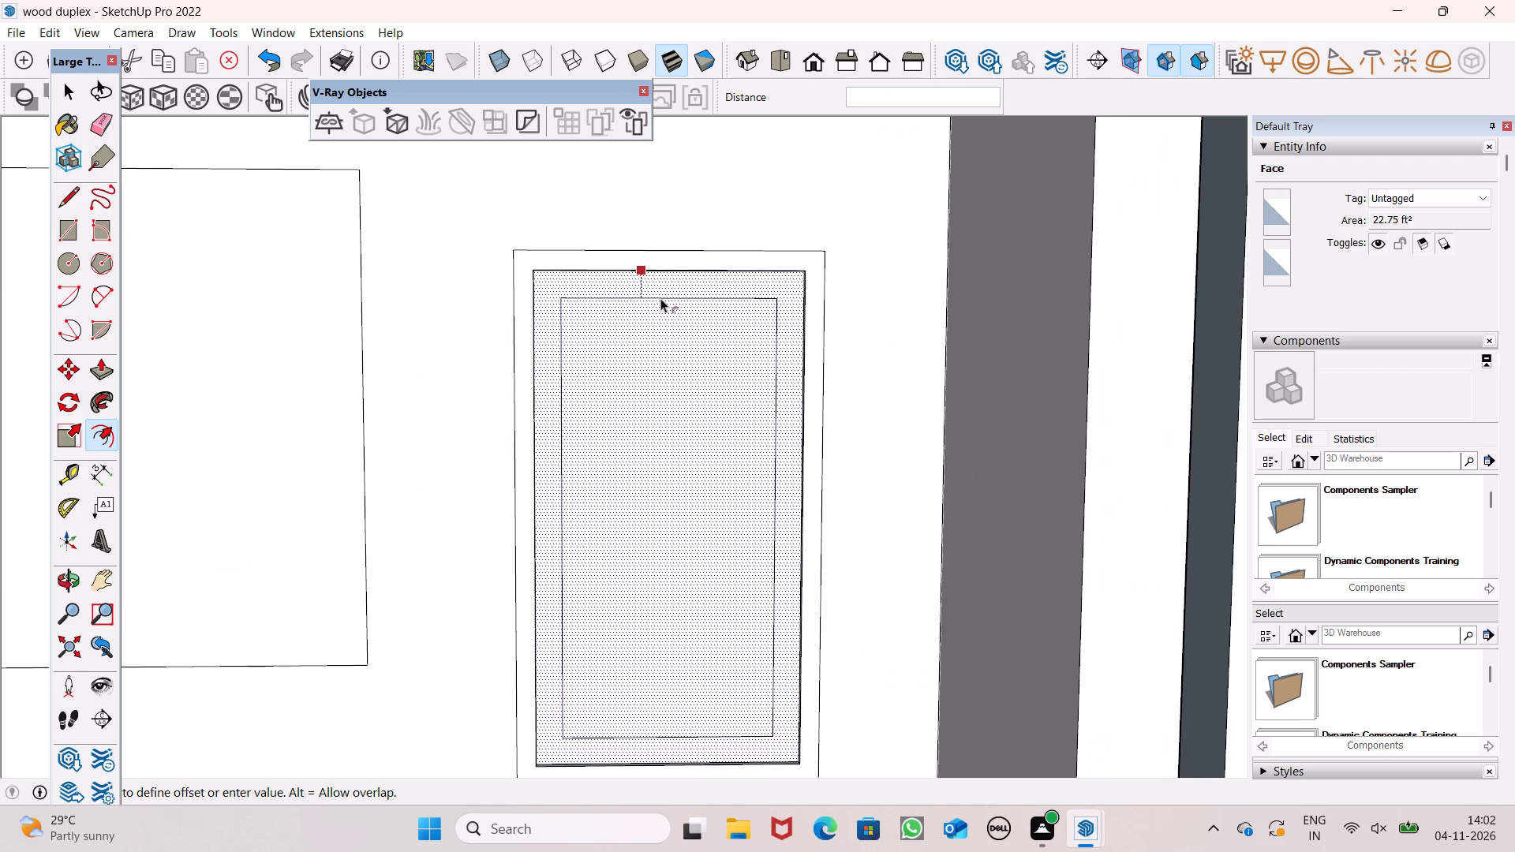
scroll(660, 298, "down", 1)
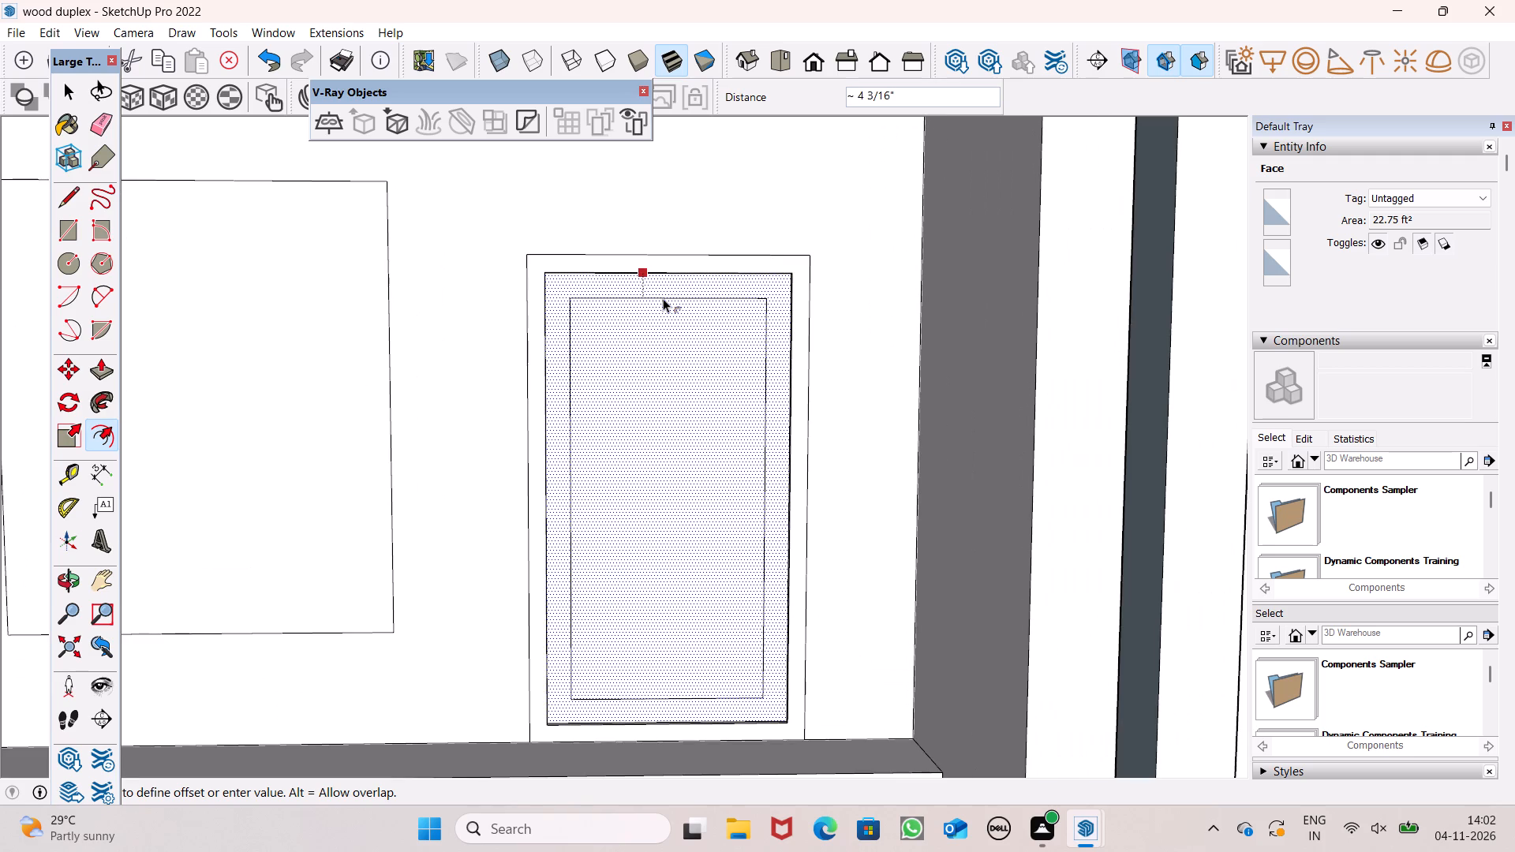
scroll(663, 298, "up", 1)
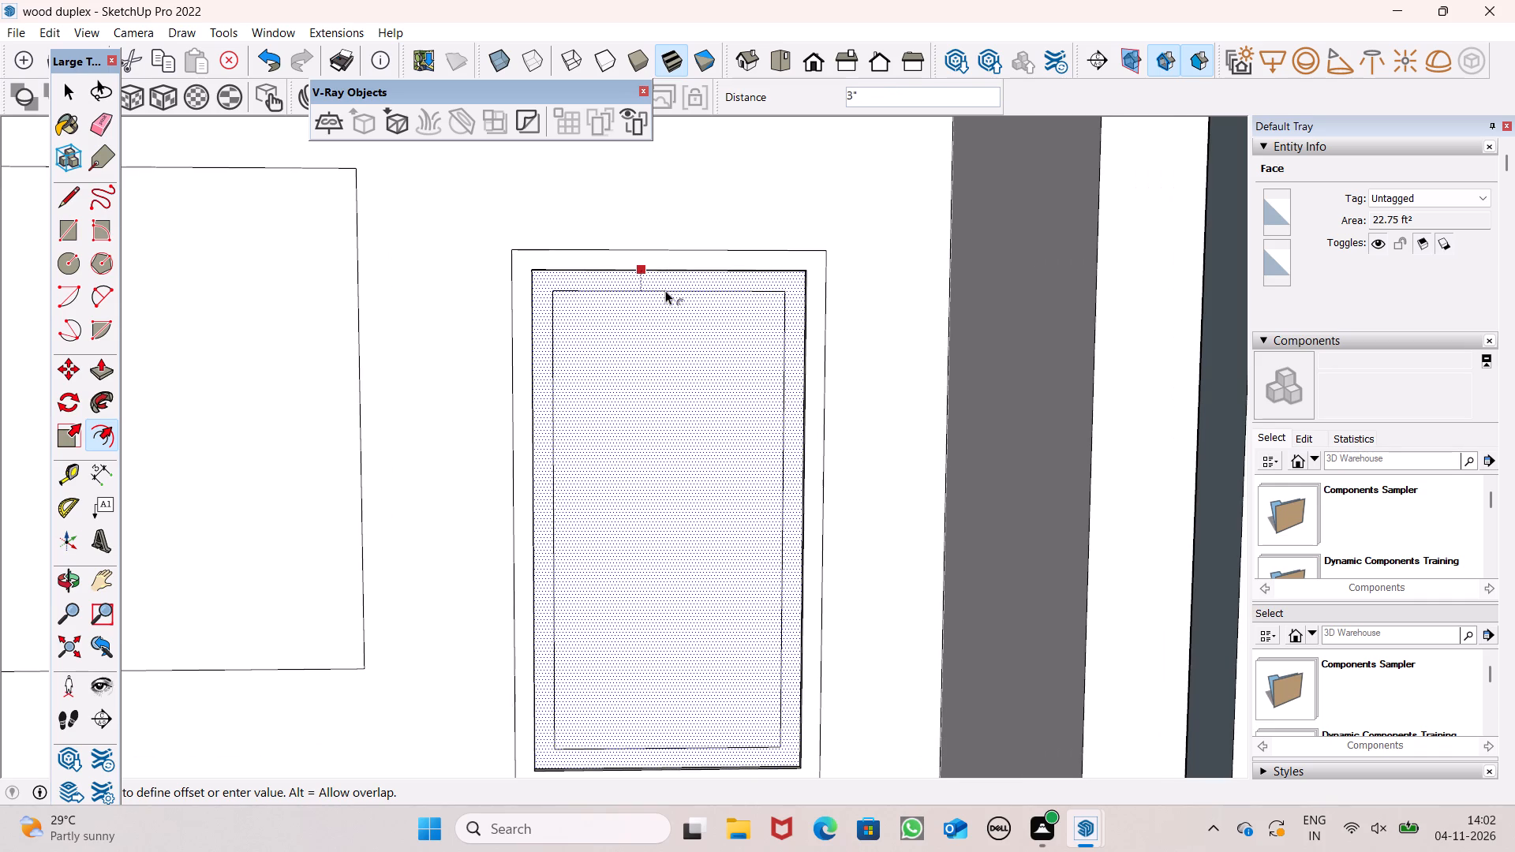
scroll(665, 290, "down", 2)
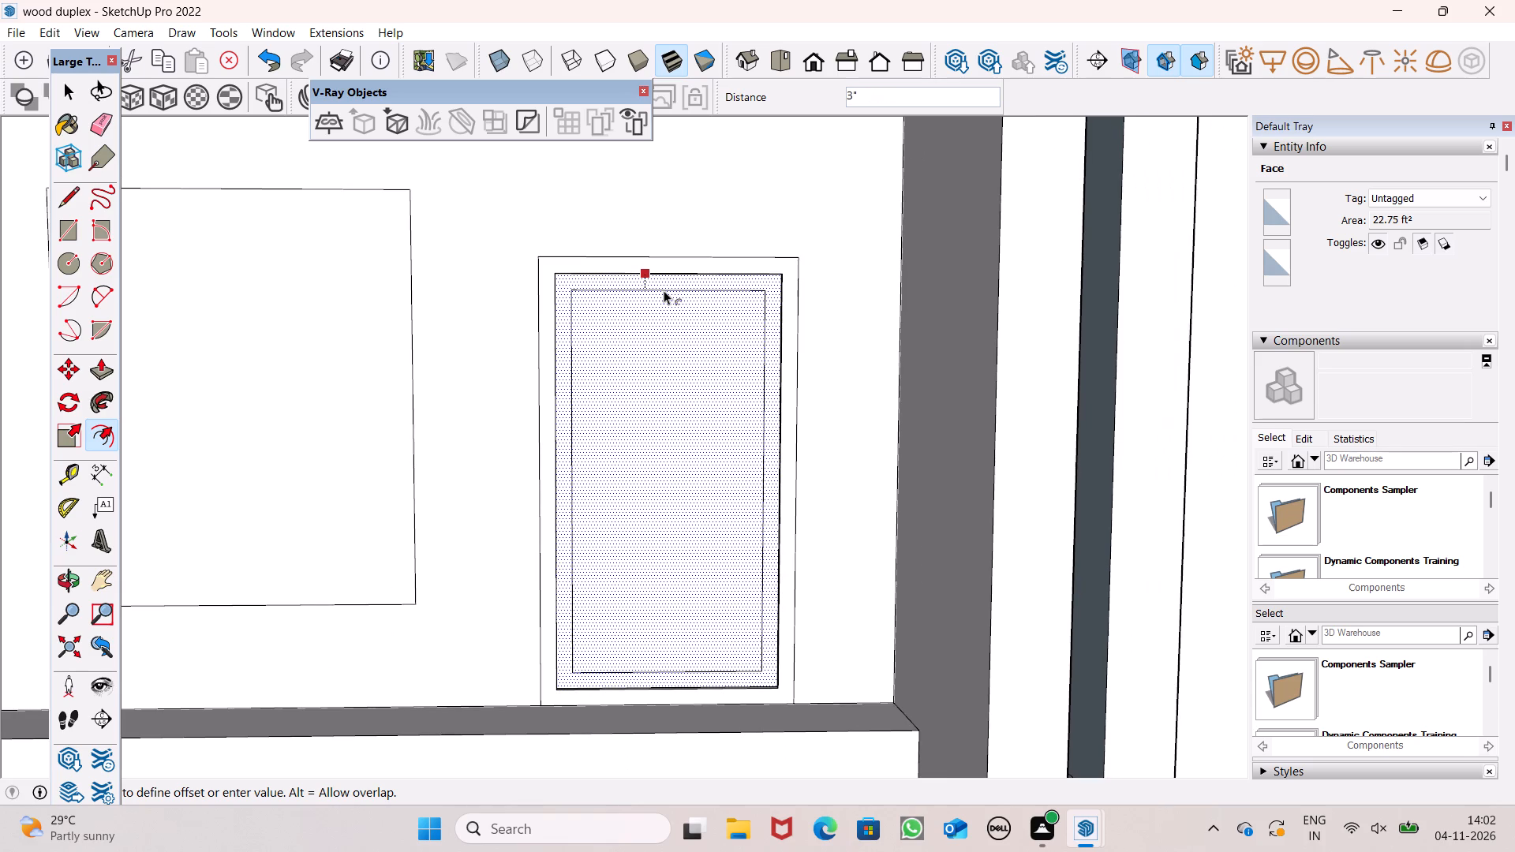
Draw a vertical line about 6' long between the bottom and top midpoints of the door's inner rectangle.
key("l")
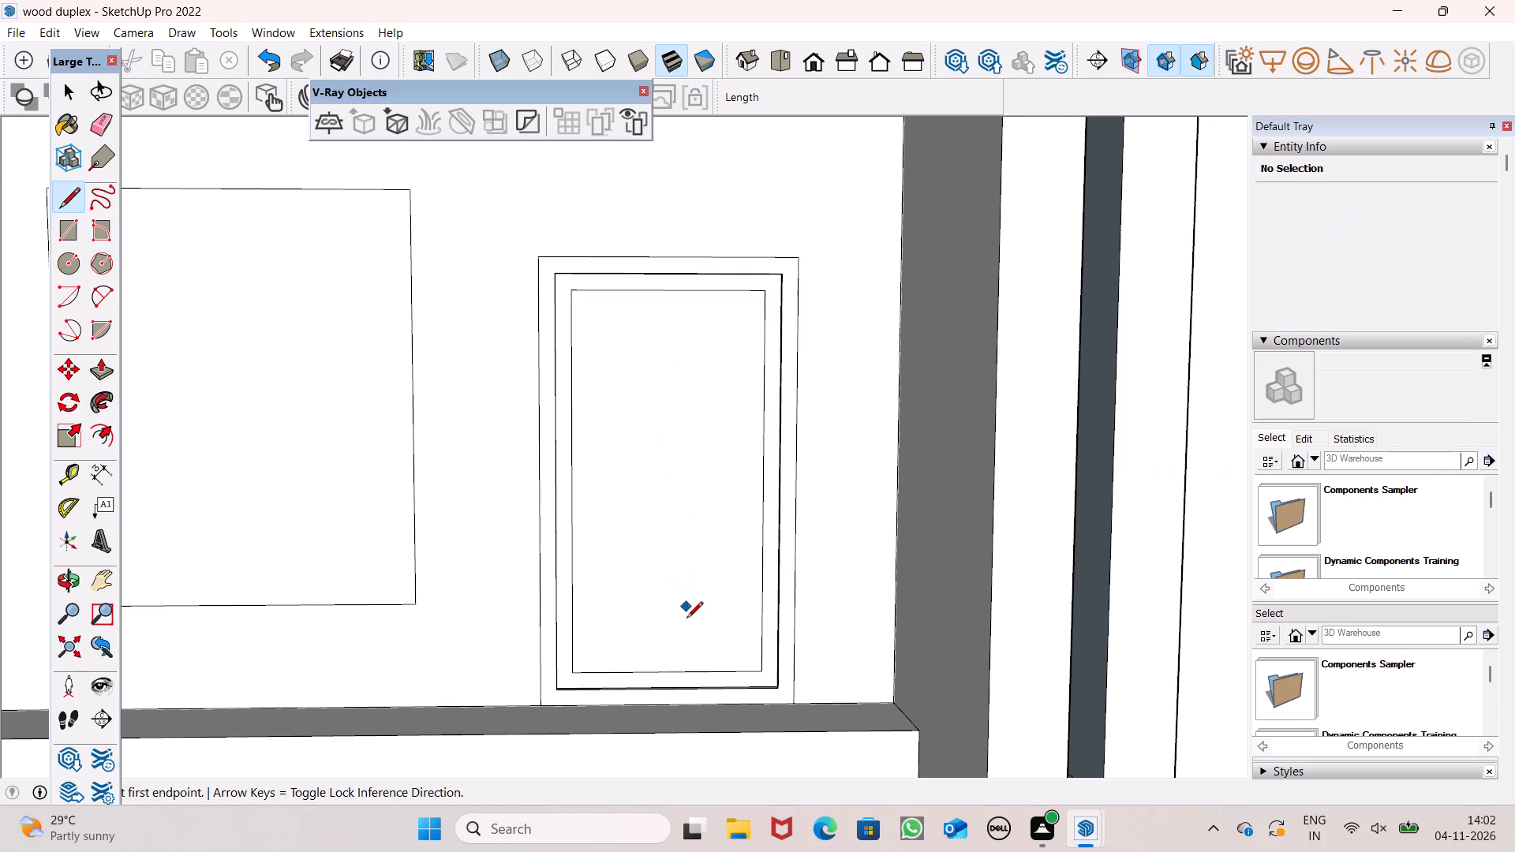
scroll(686, 619, "up", 5)
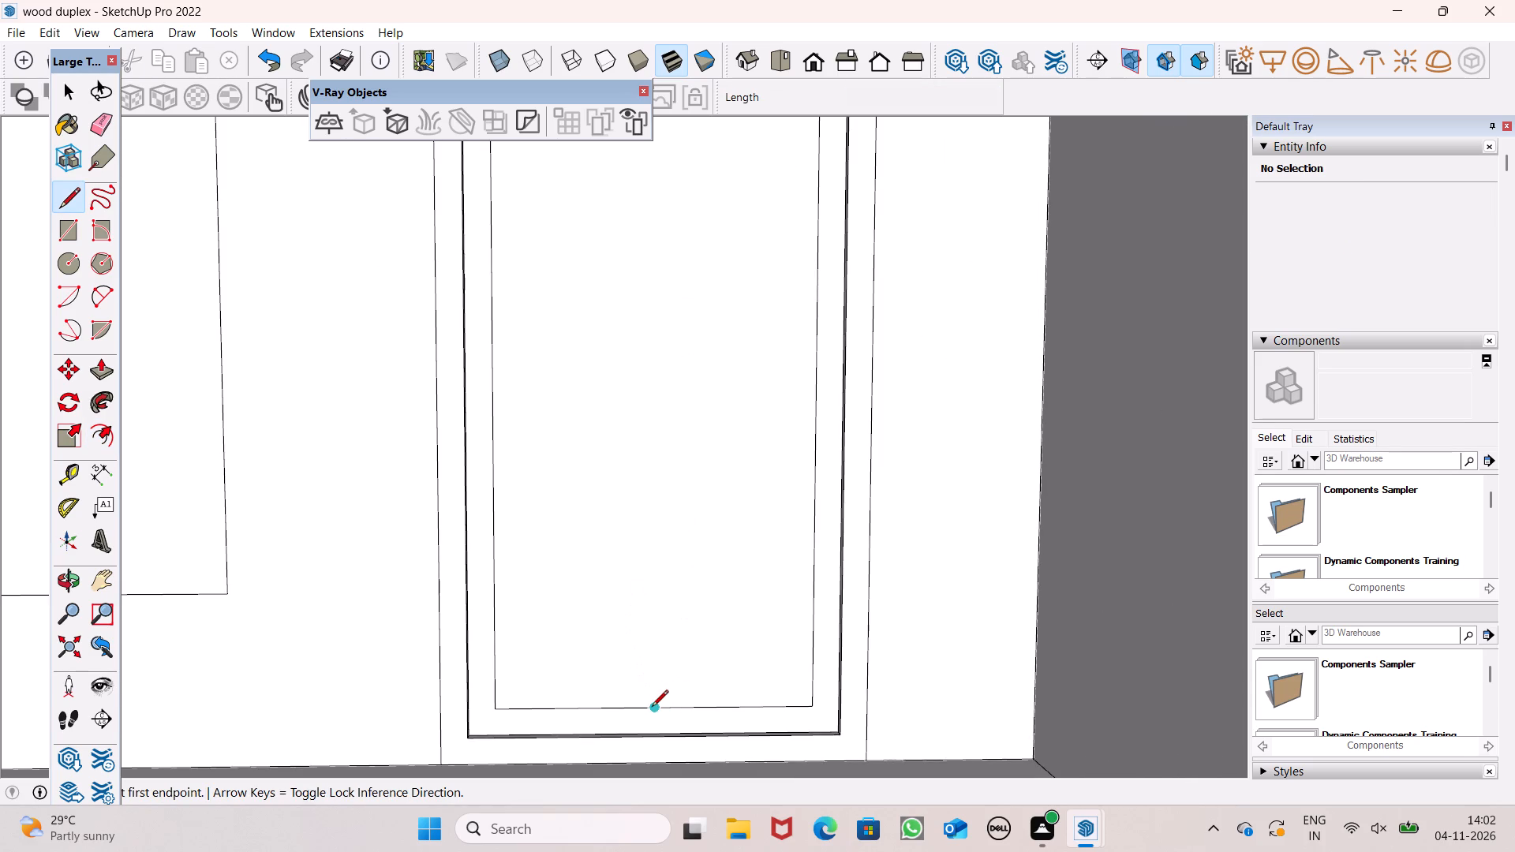
left_click(652, 708)
scroll(652, 708, "down", 4)
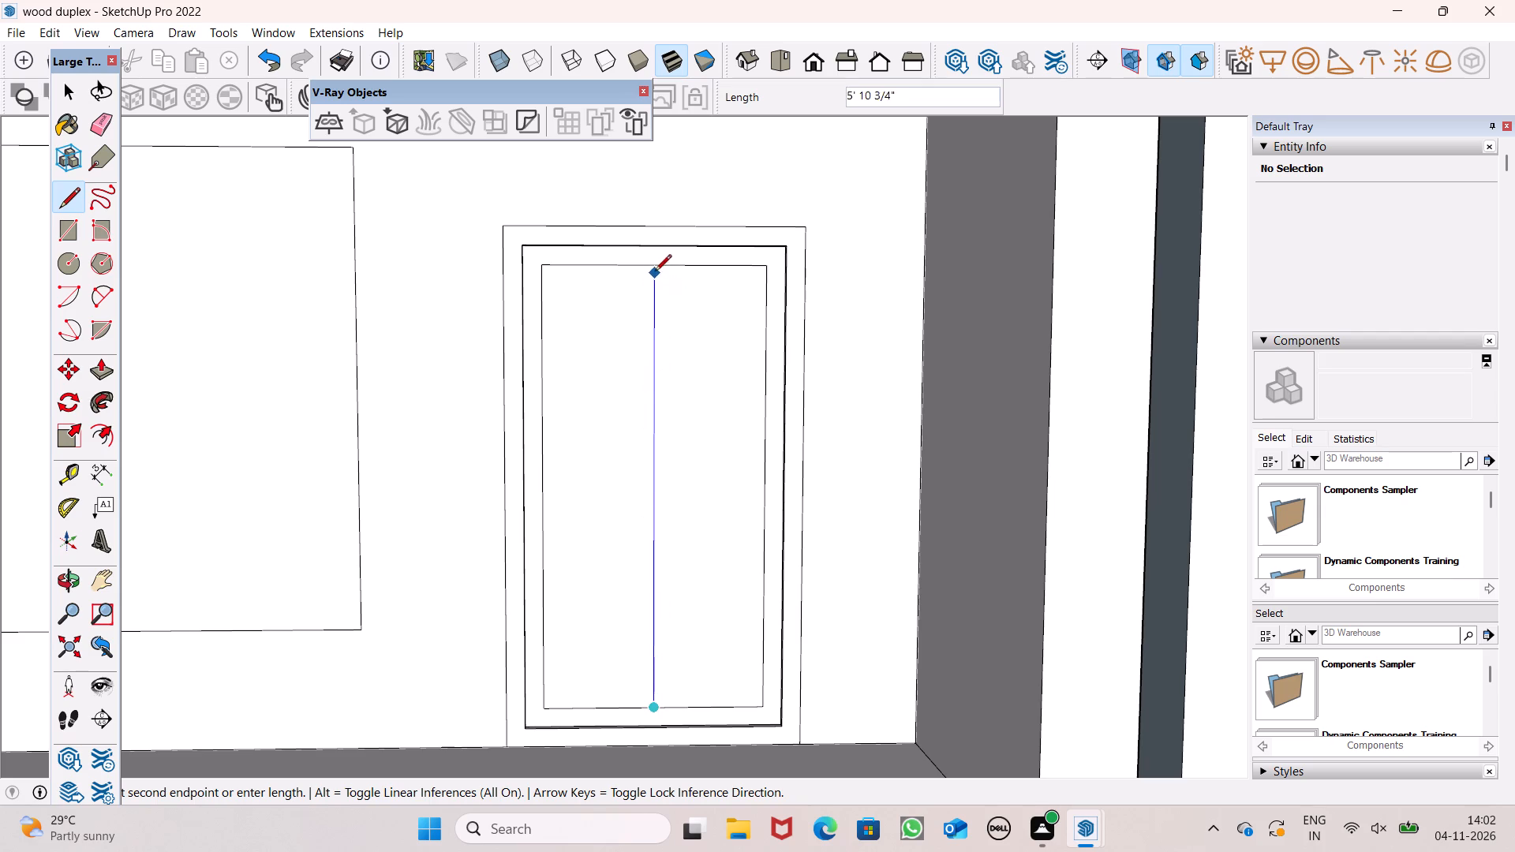
left_click(656, 265)
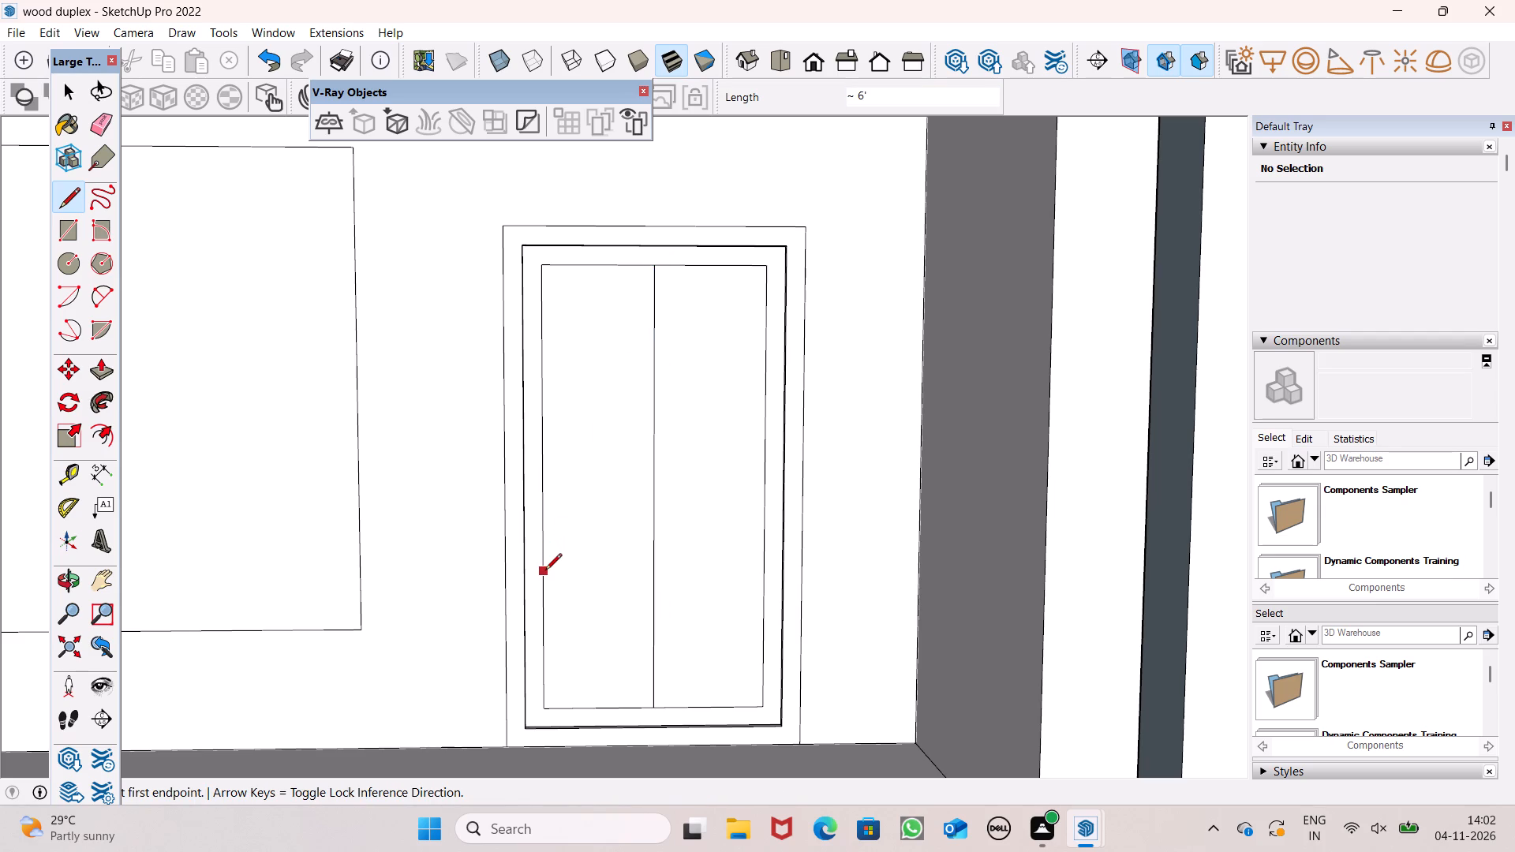
Draw a horizontal line about 3' long across the inner rectangle, roughly one third up from its bottom edge.
left_click(545, 571)
left_click(766, 569)
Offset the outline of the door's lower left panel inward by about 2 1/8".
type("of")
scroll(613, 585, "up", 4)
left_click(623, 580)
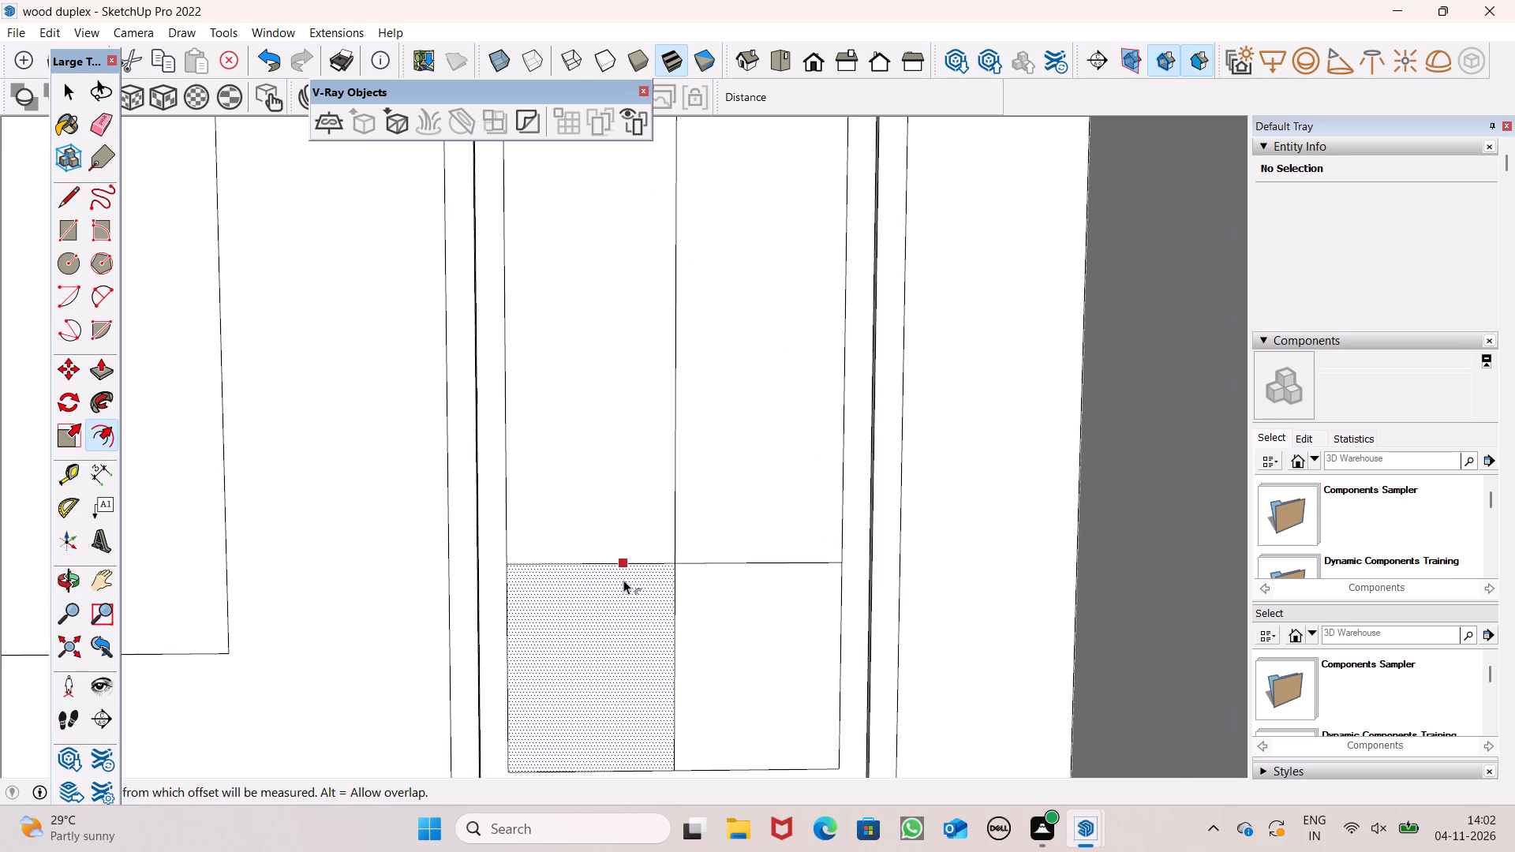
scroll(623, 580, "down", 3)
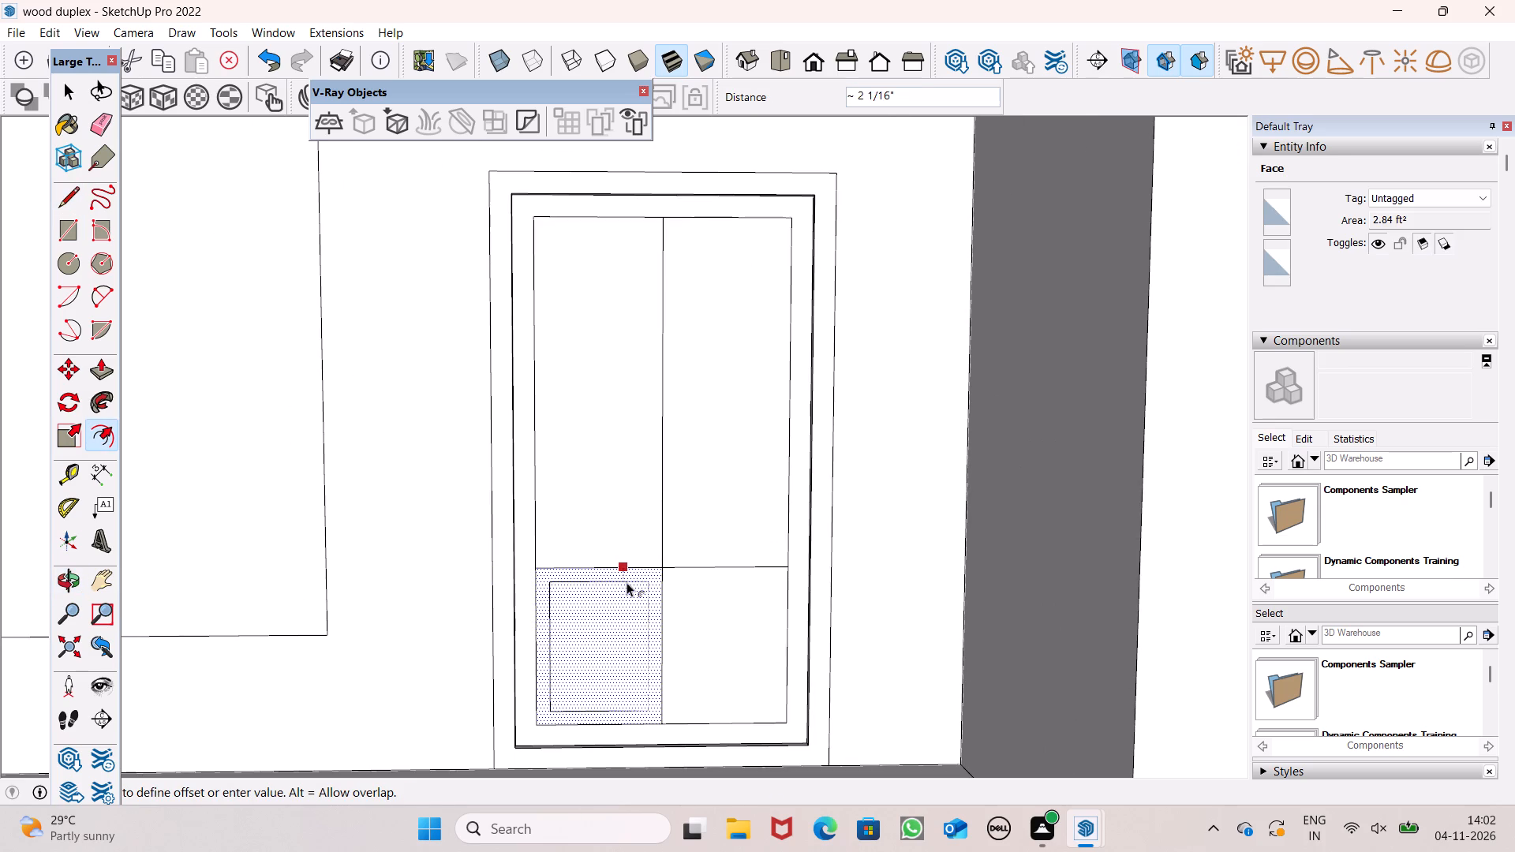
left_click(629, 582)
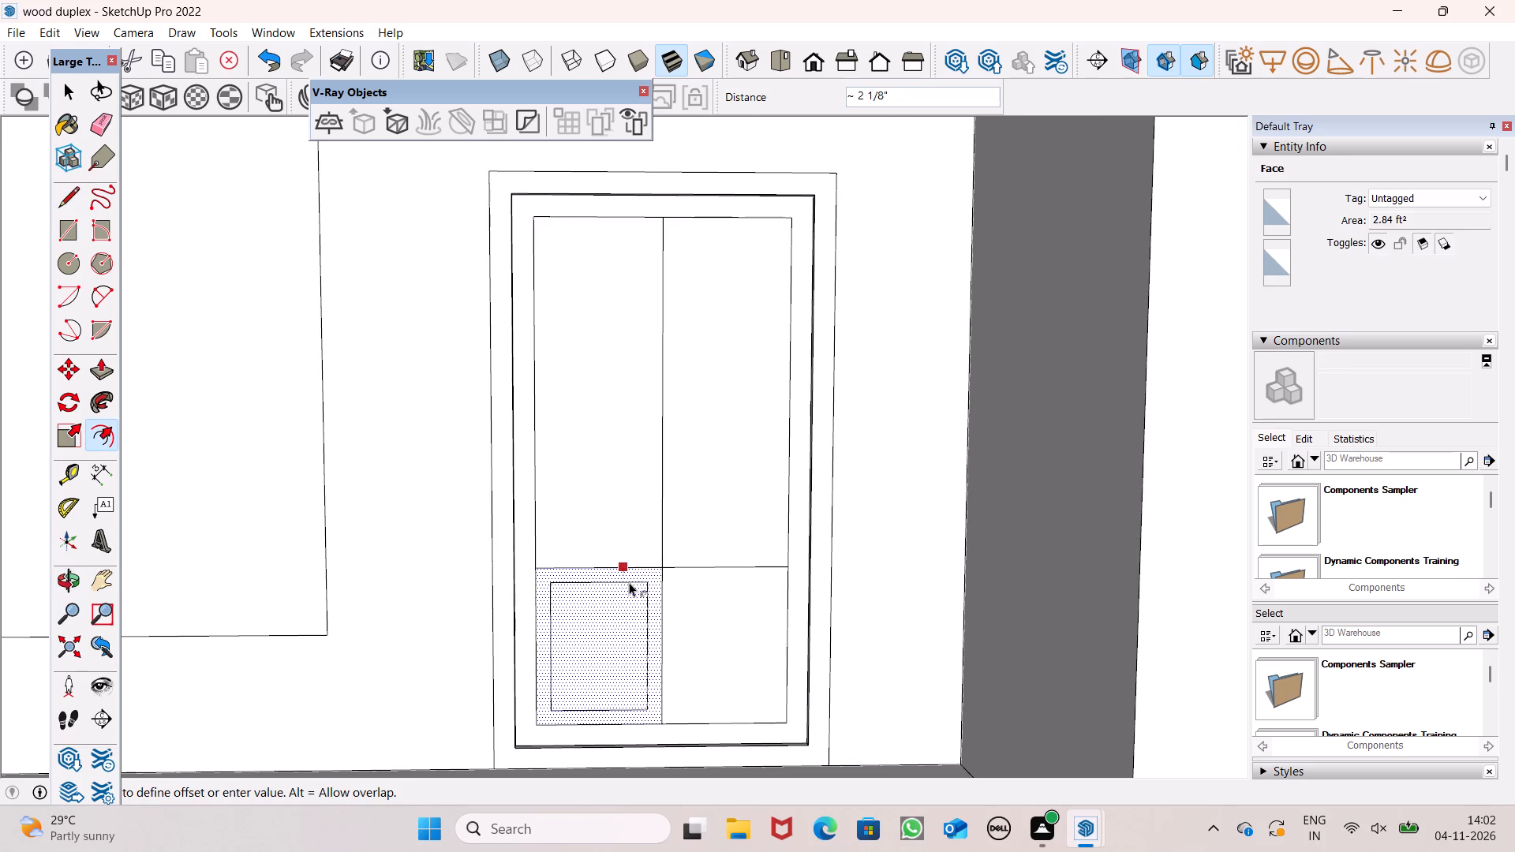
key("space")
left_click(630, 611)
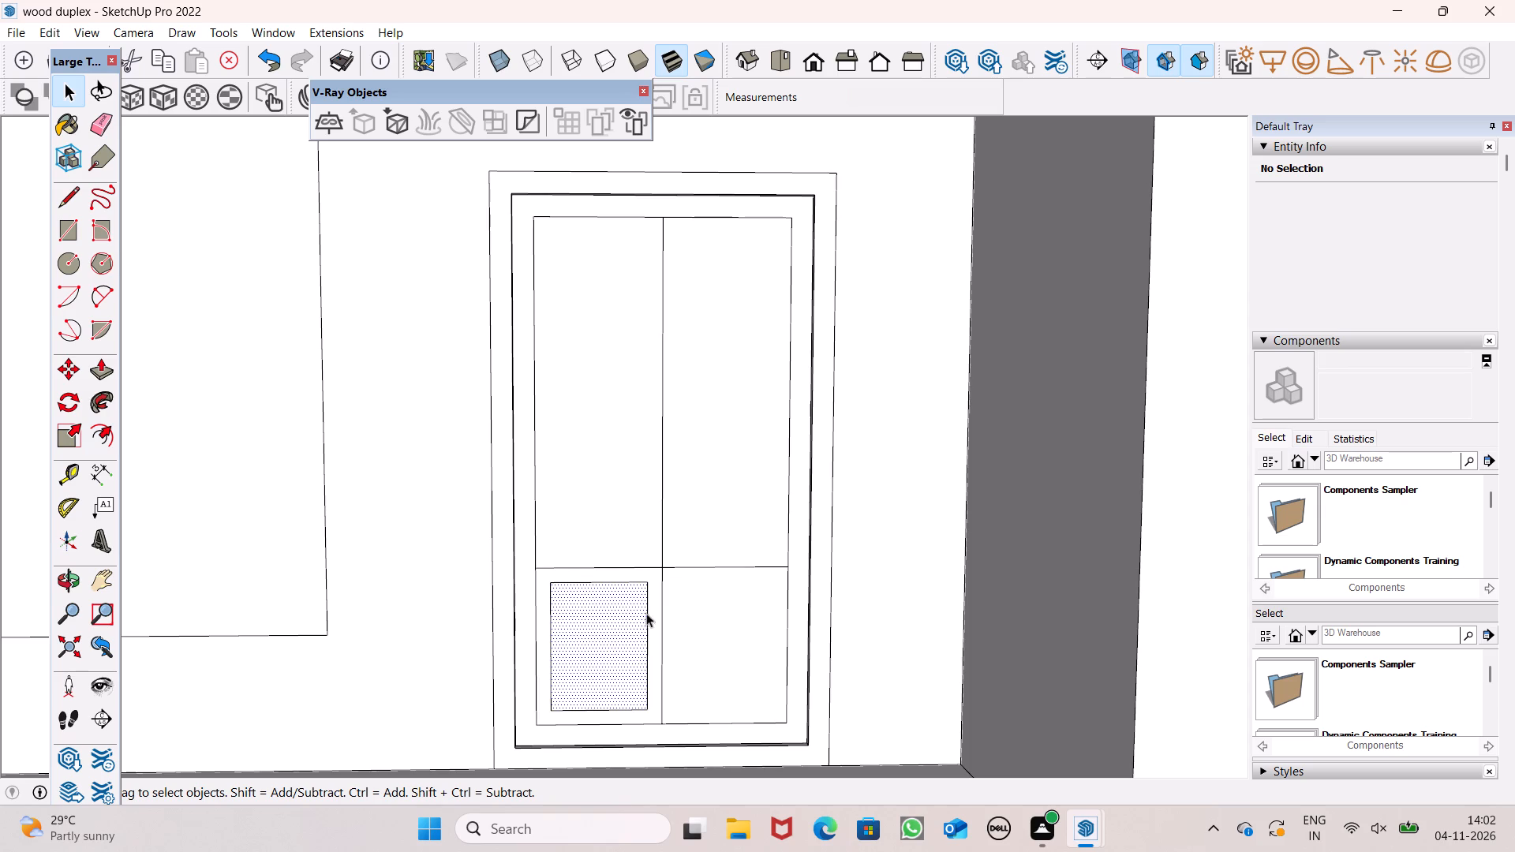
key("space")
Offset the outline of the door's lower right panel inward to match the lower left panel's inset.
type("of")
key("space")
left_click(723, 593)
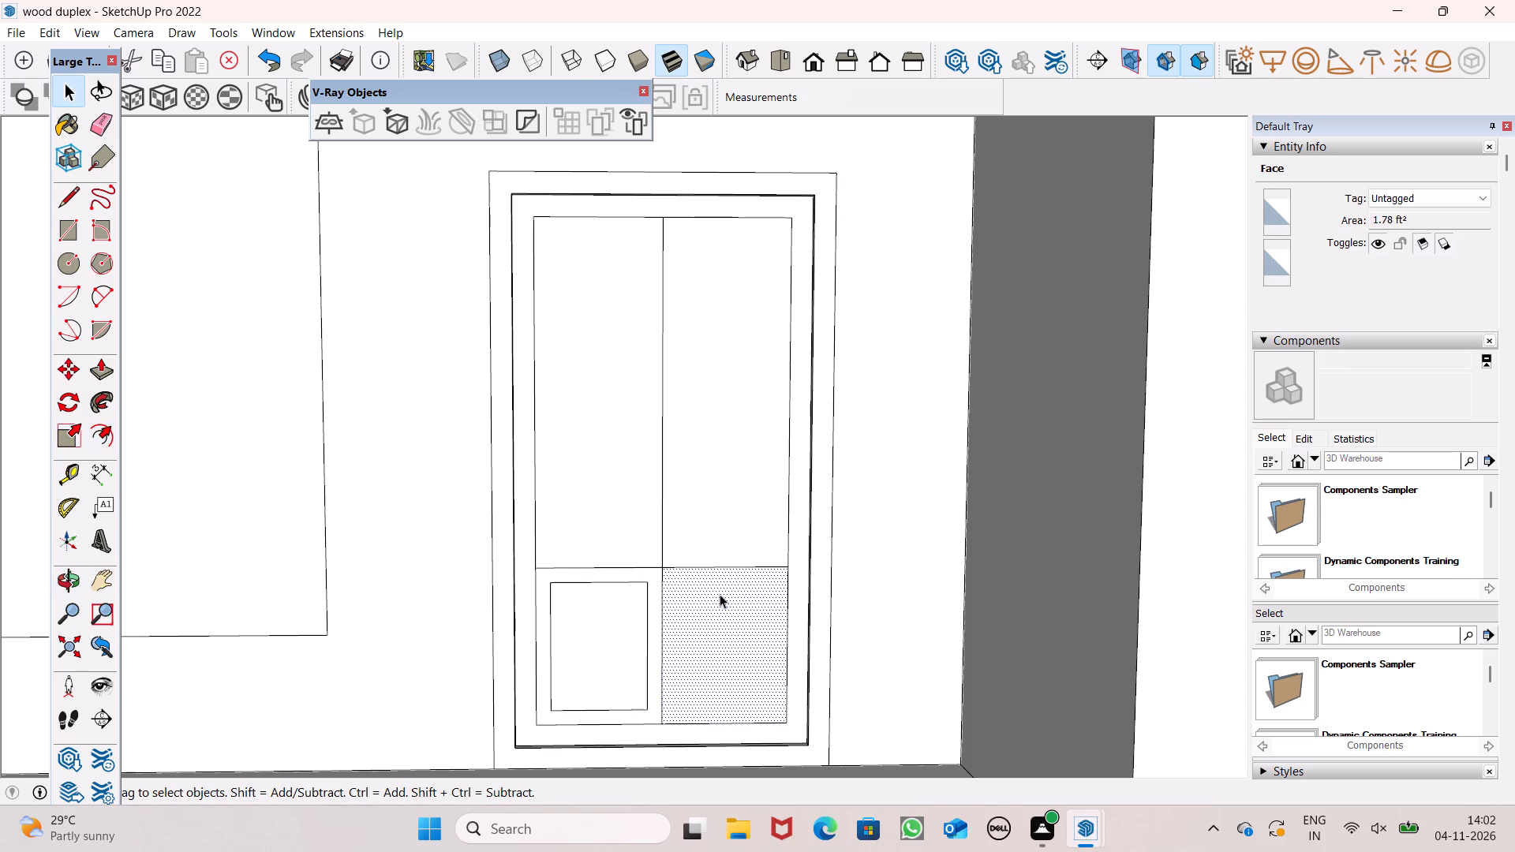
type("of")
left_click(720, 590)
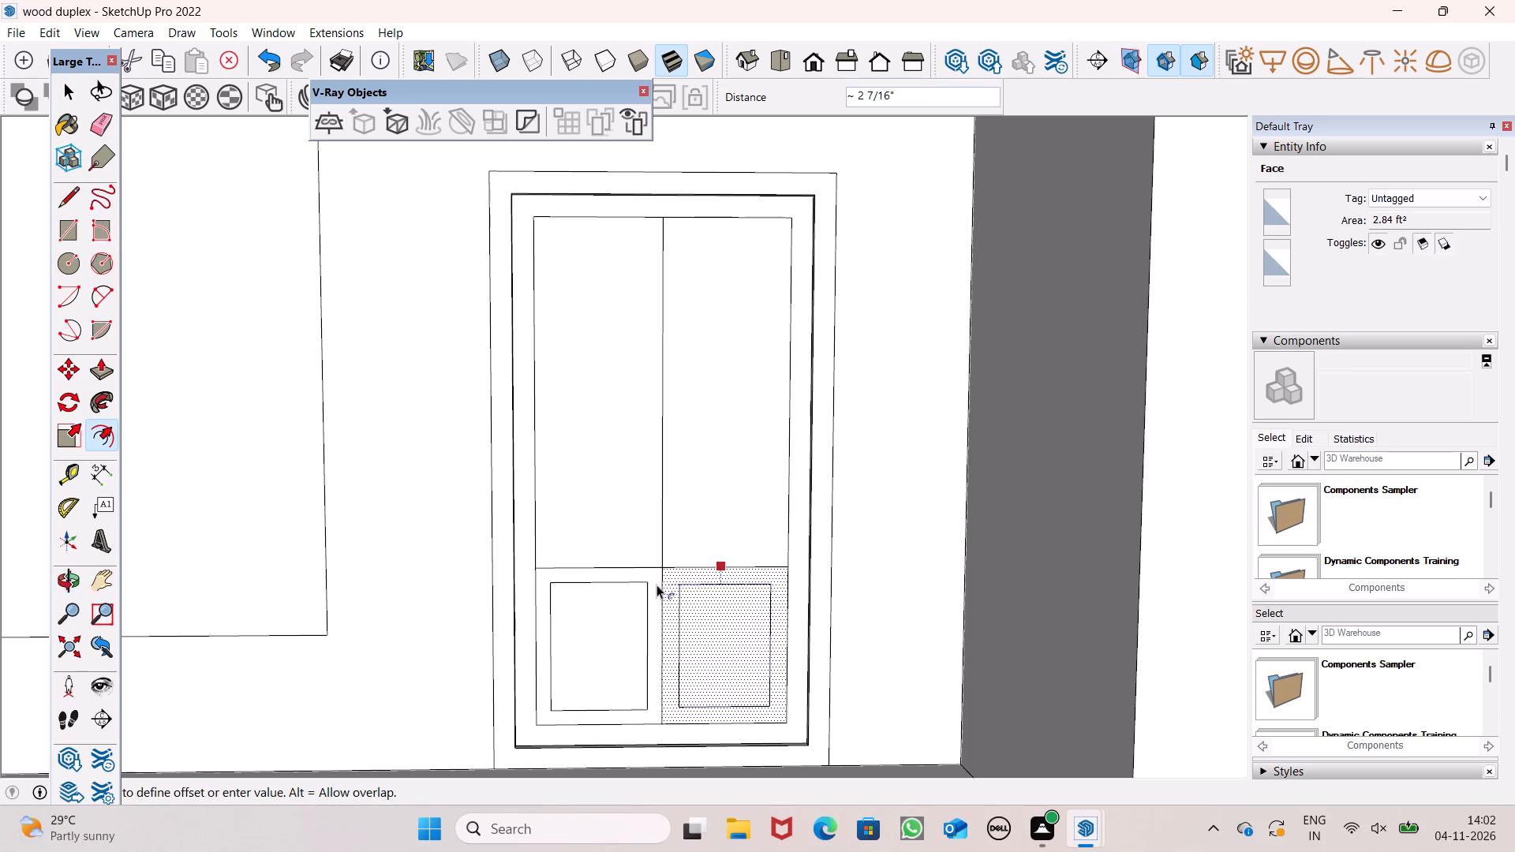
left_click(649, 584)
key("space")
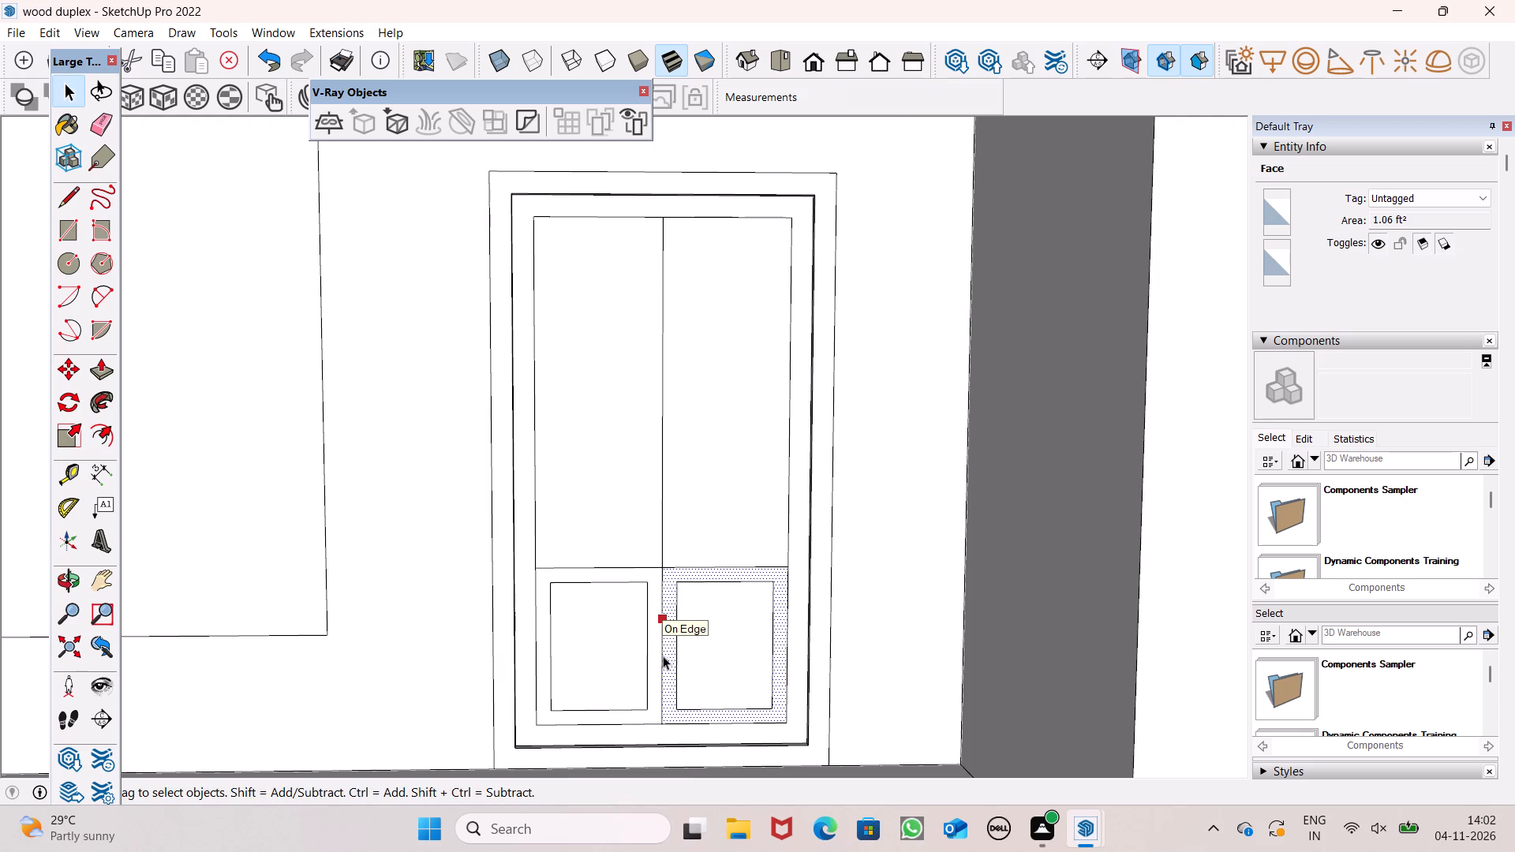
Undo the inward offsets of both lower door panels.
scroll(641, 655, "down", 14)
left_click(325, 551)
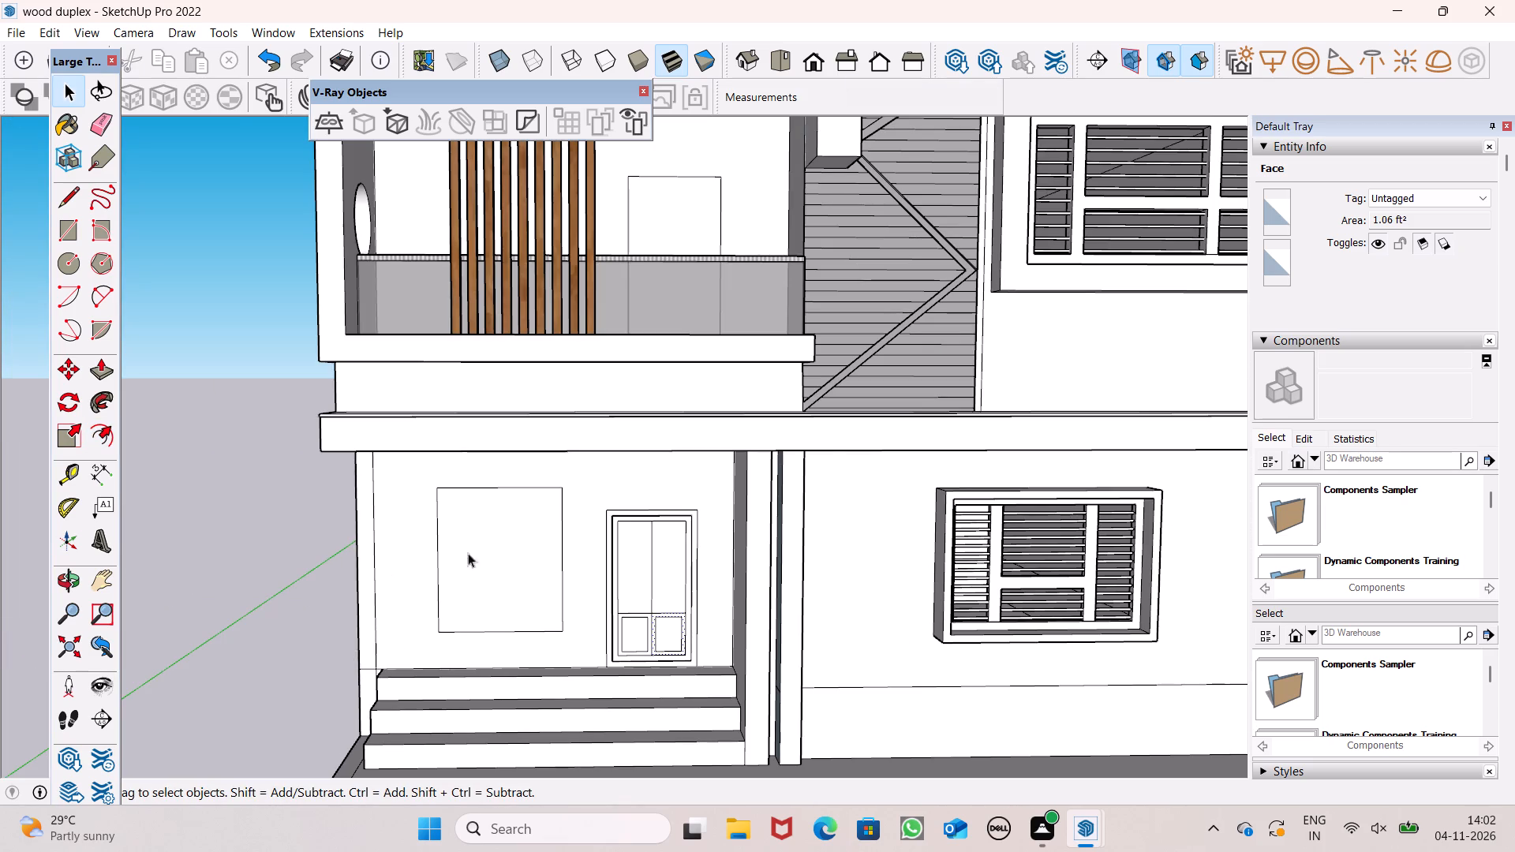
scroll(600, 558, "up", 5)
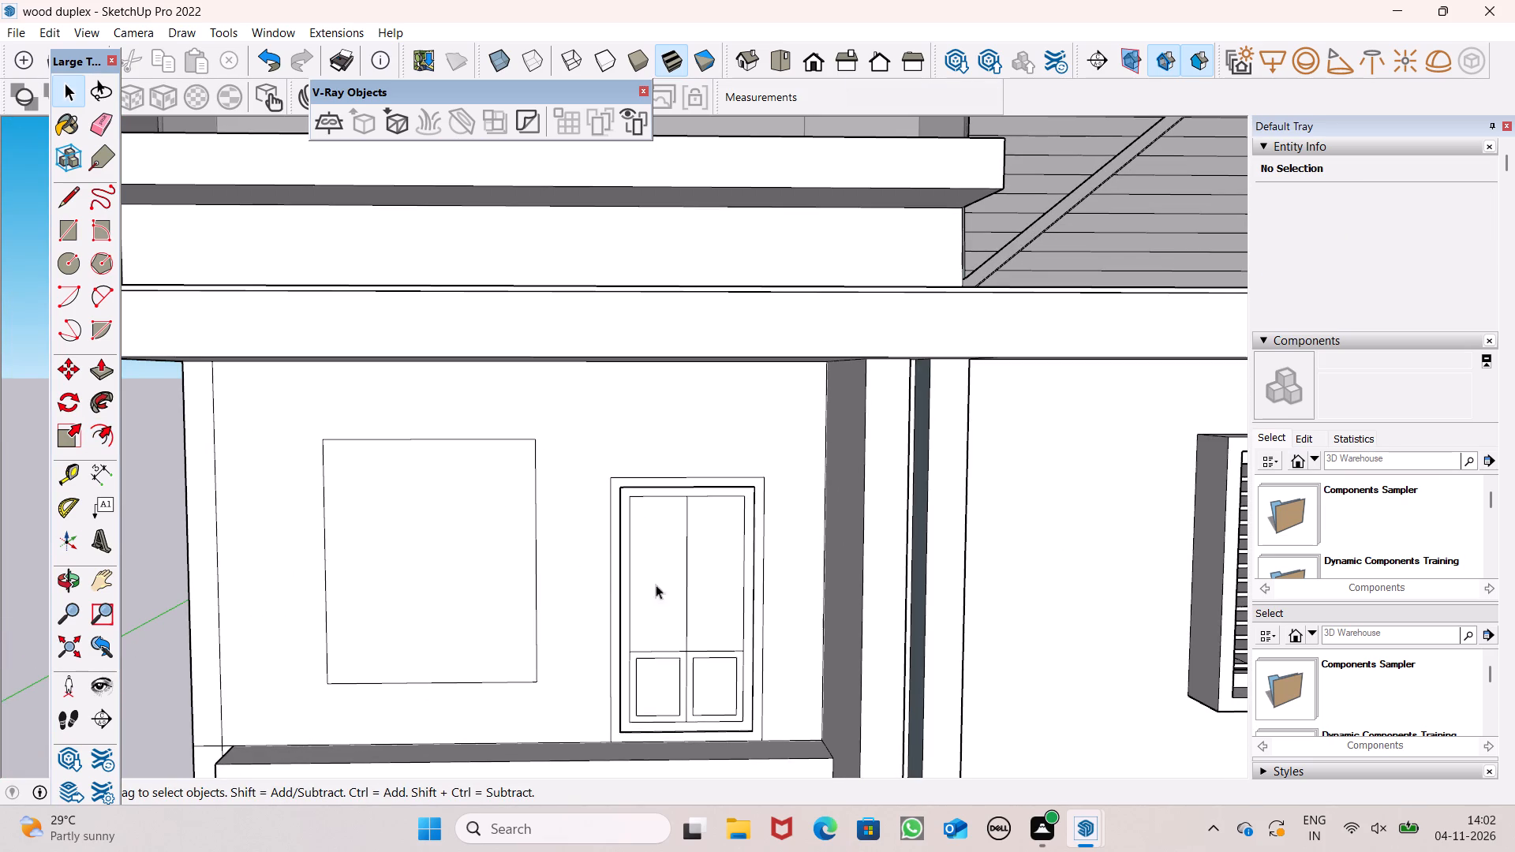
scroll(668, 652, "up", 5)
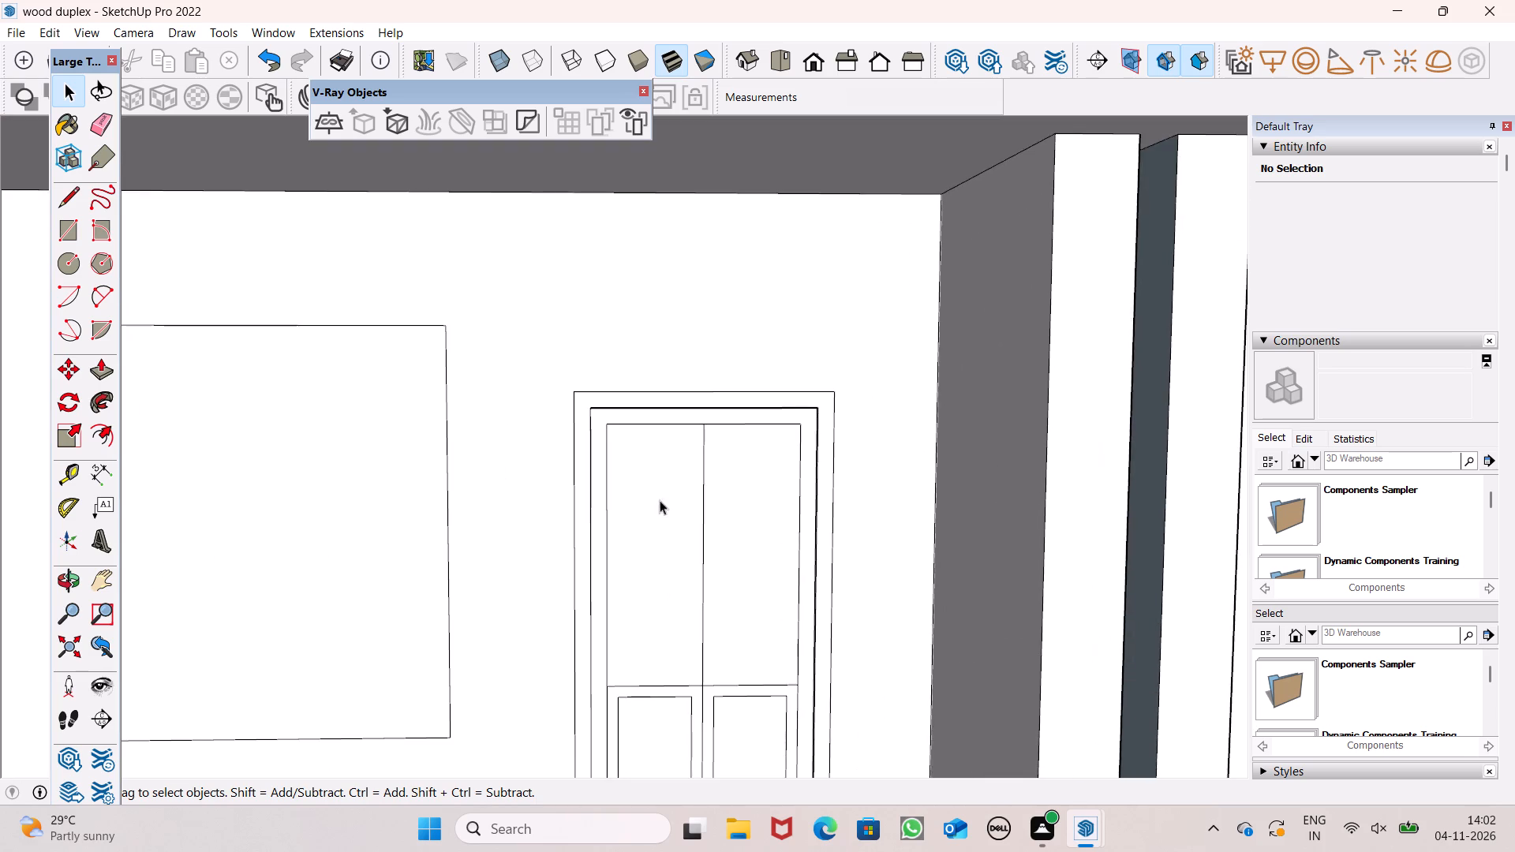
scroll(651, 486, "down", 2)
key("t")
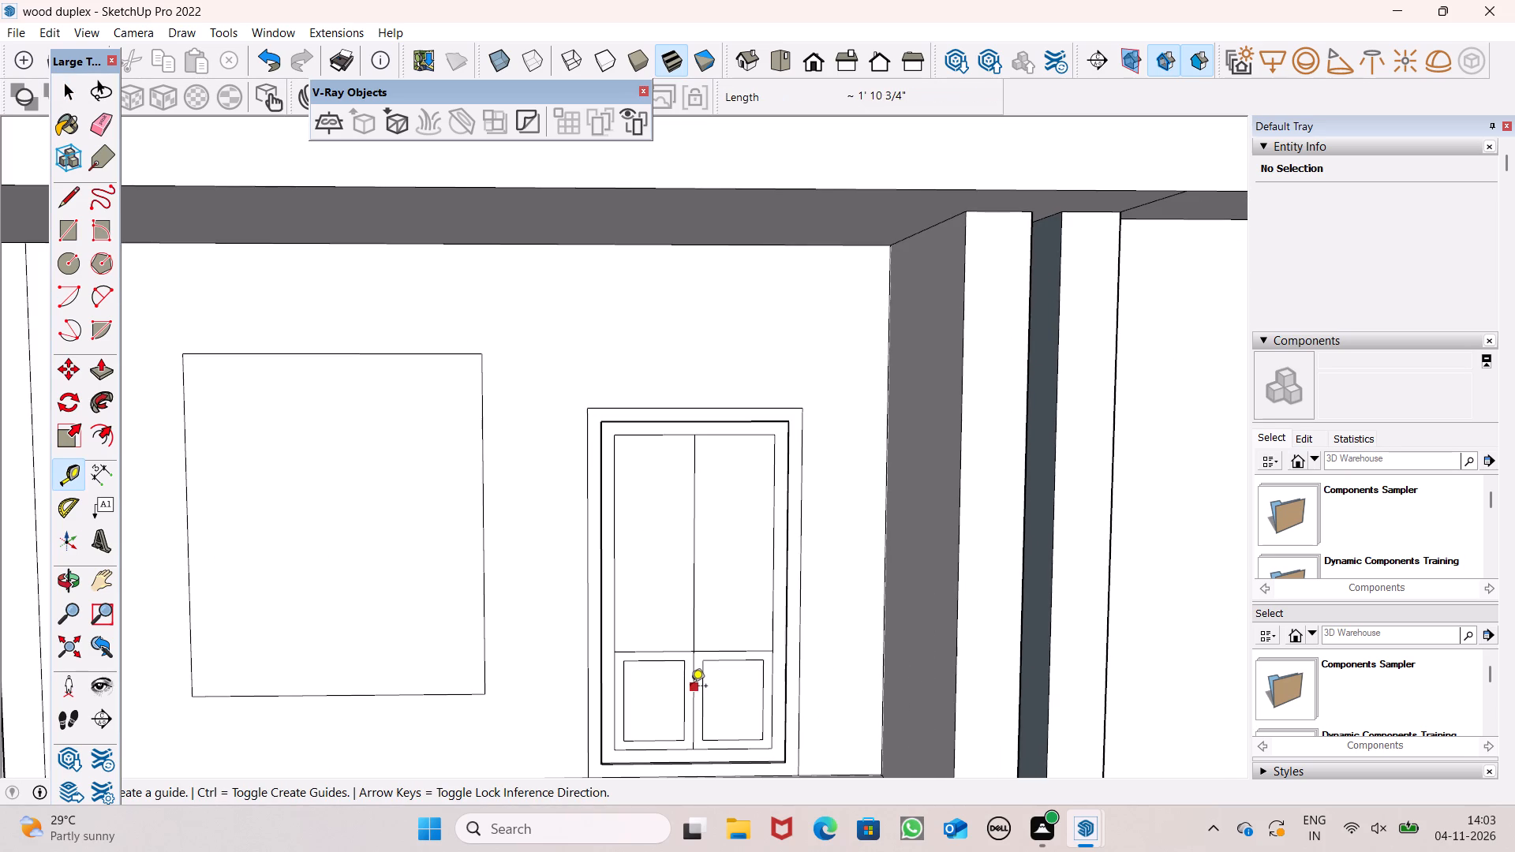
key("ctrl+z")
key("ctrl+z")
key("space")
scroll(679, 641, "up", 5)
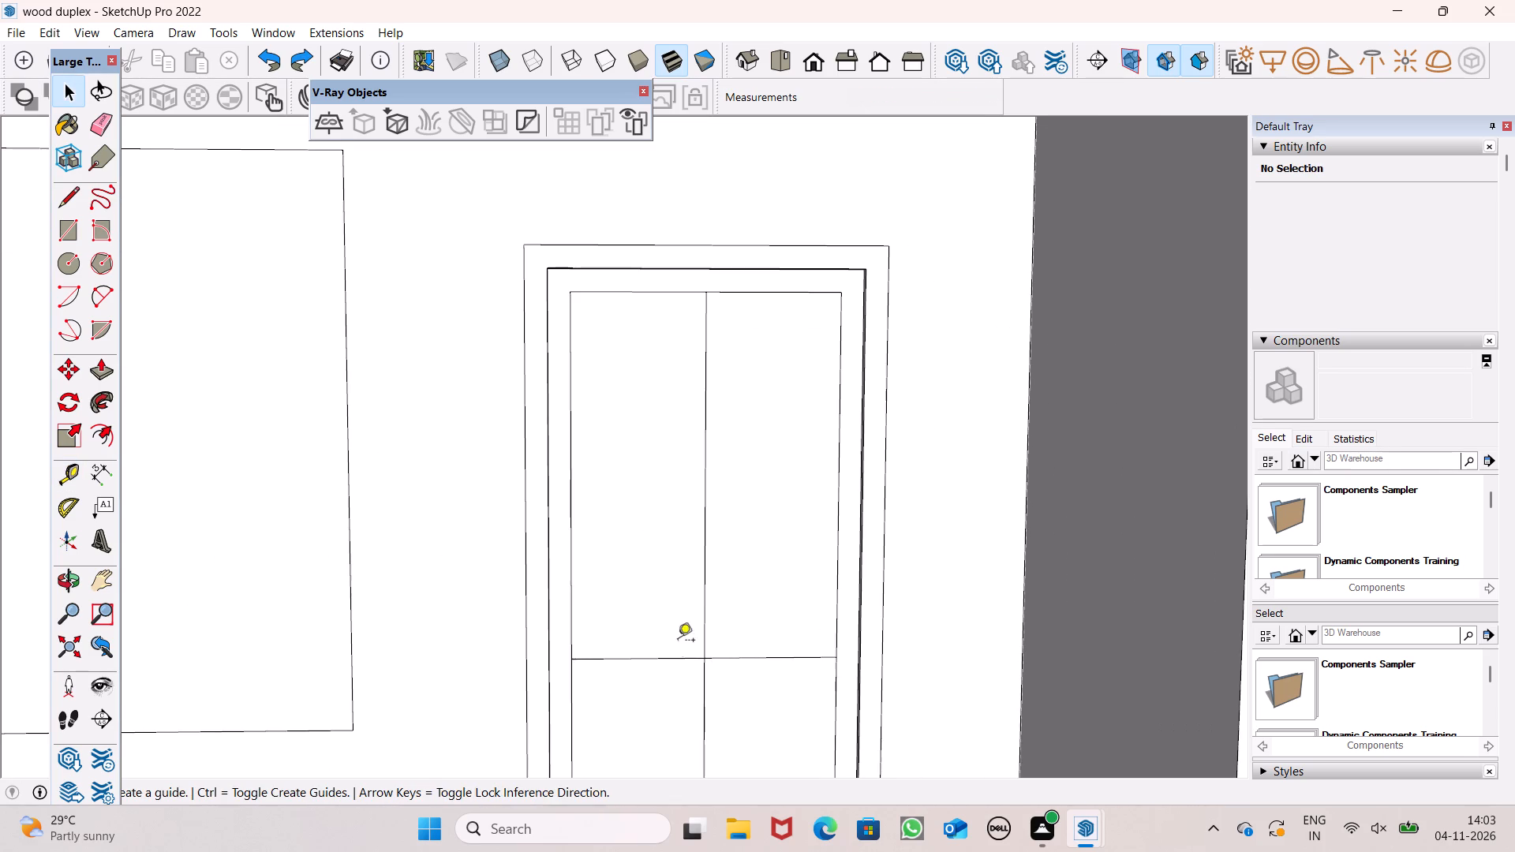
Place a vertical guide 1.3" to the right of the door's centre line.
key("t")
left_click(702, 556)
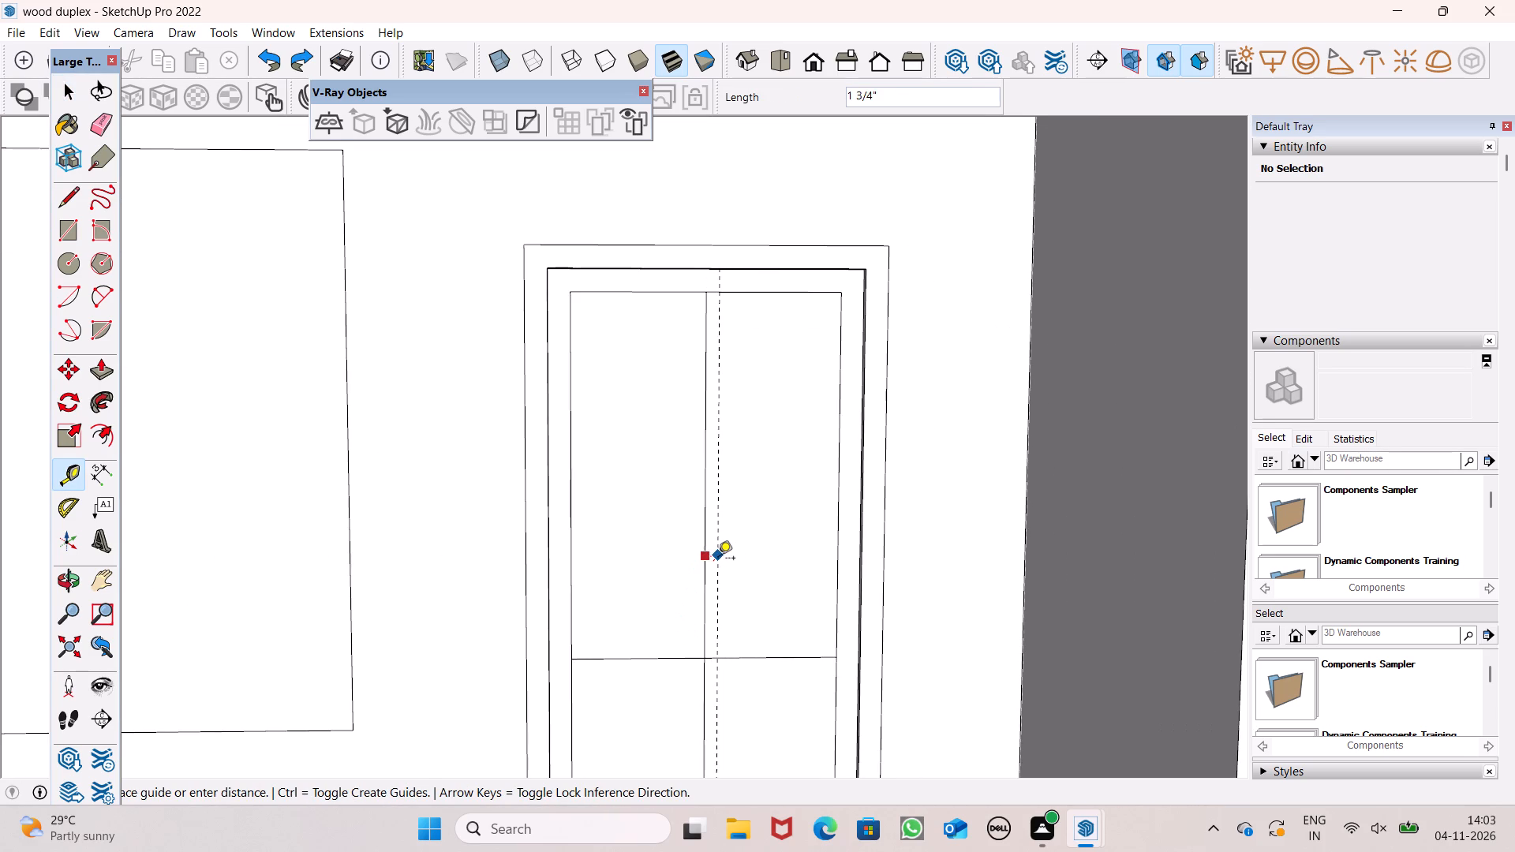
scroll(718, 559, "up", 9)
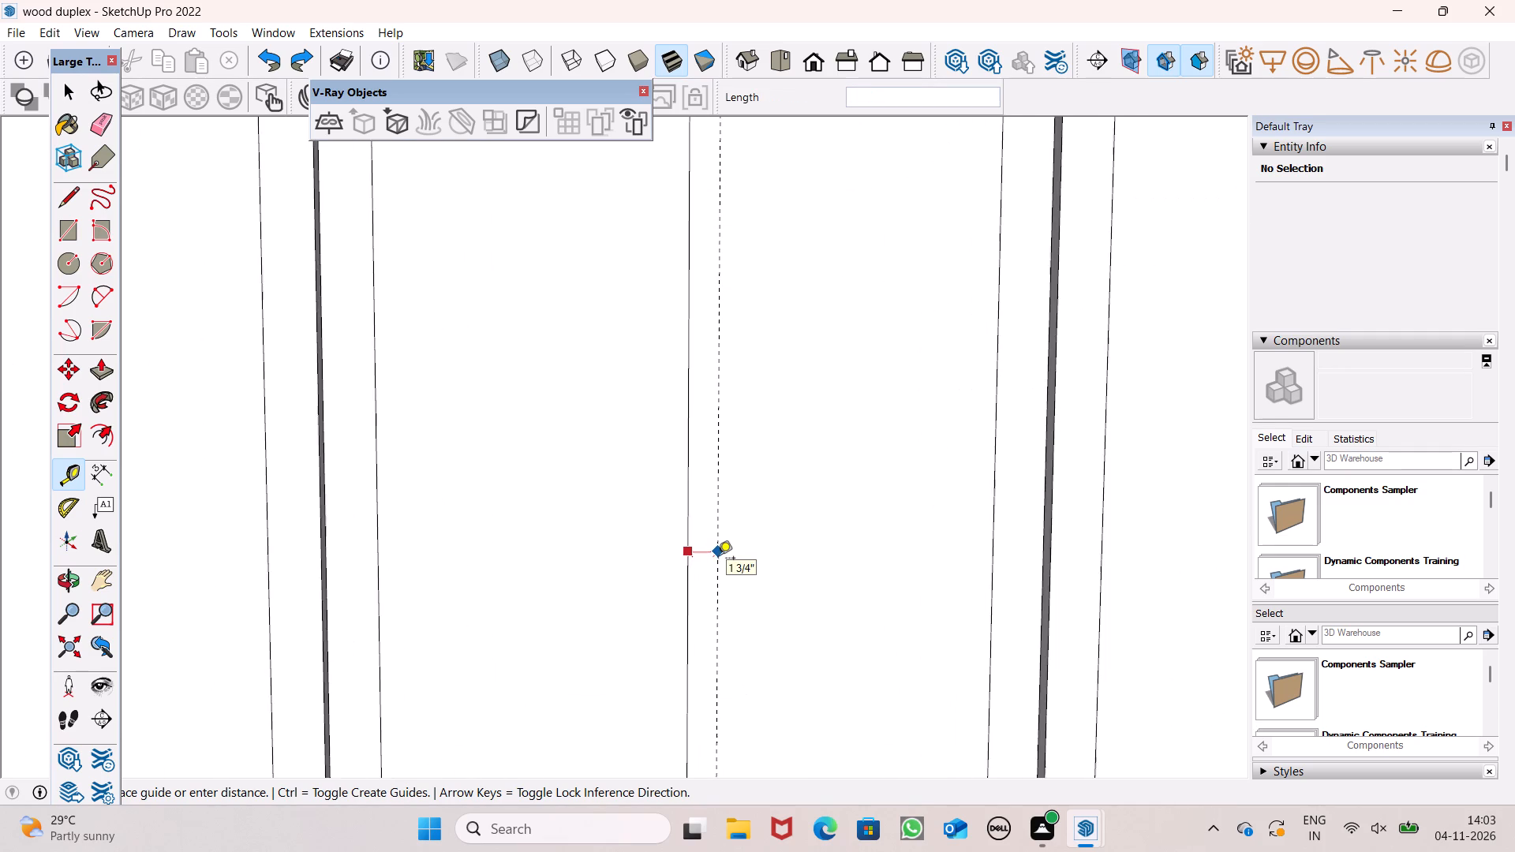
type("1.3\"")
key("Return")
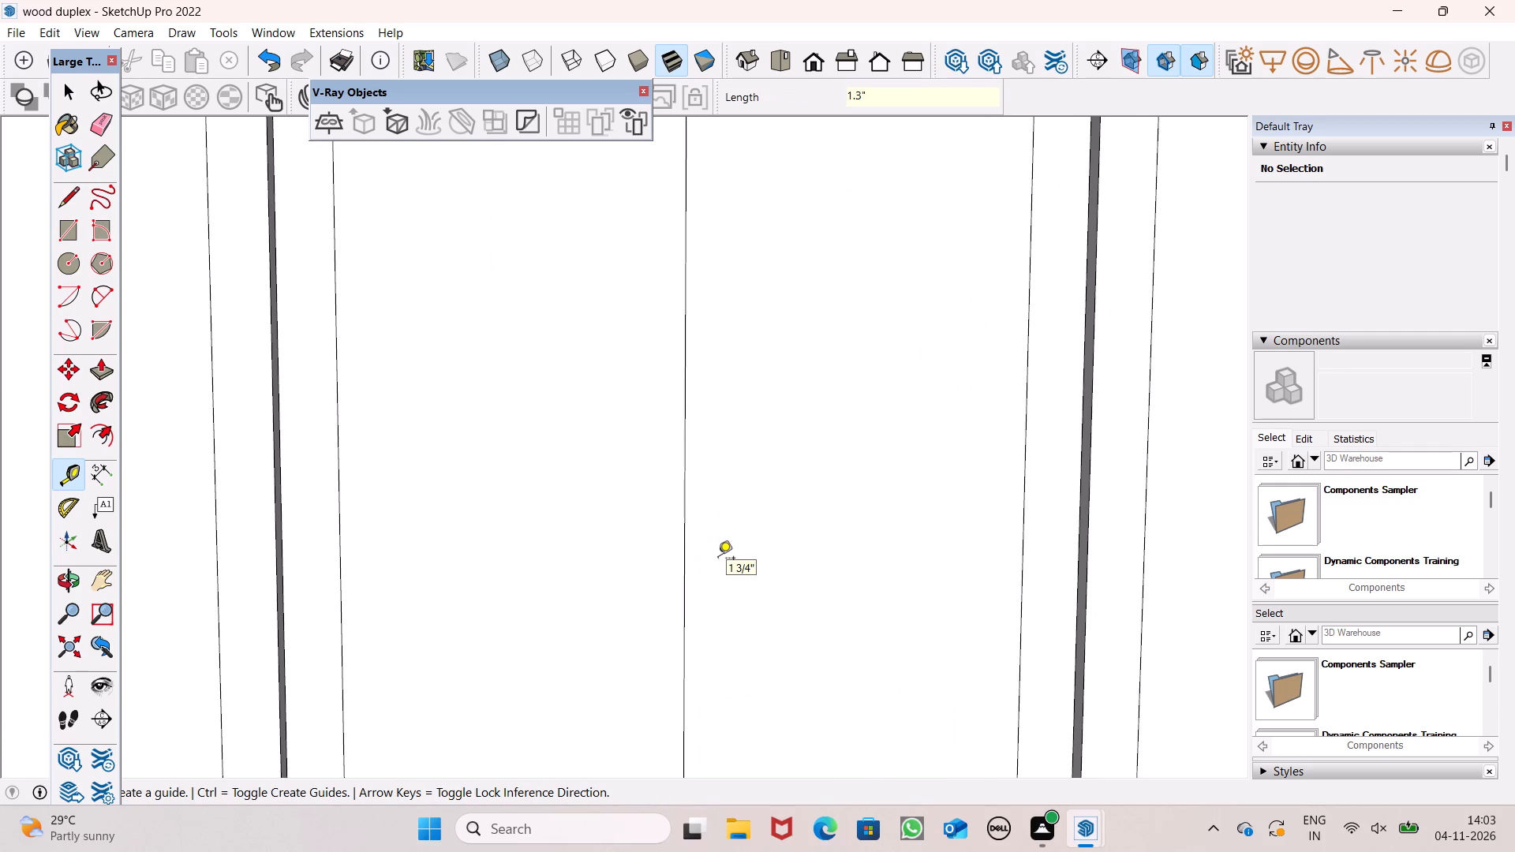
Examine the door's panel divisions and the new guide from several angles and distances.
scroll(718, 559, "down", 12)
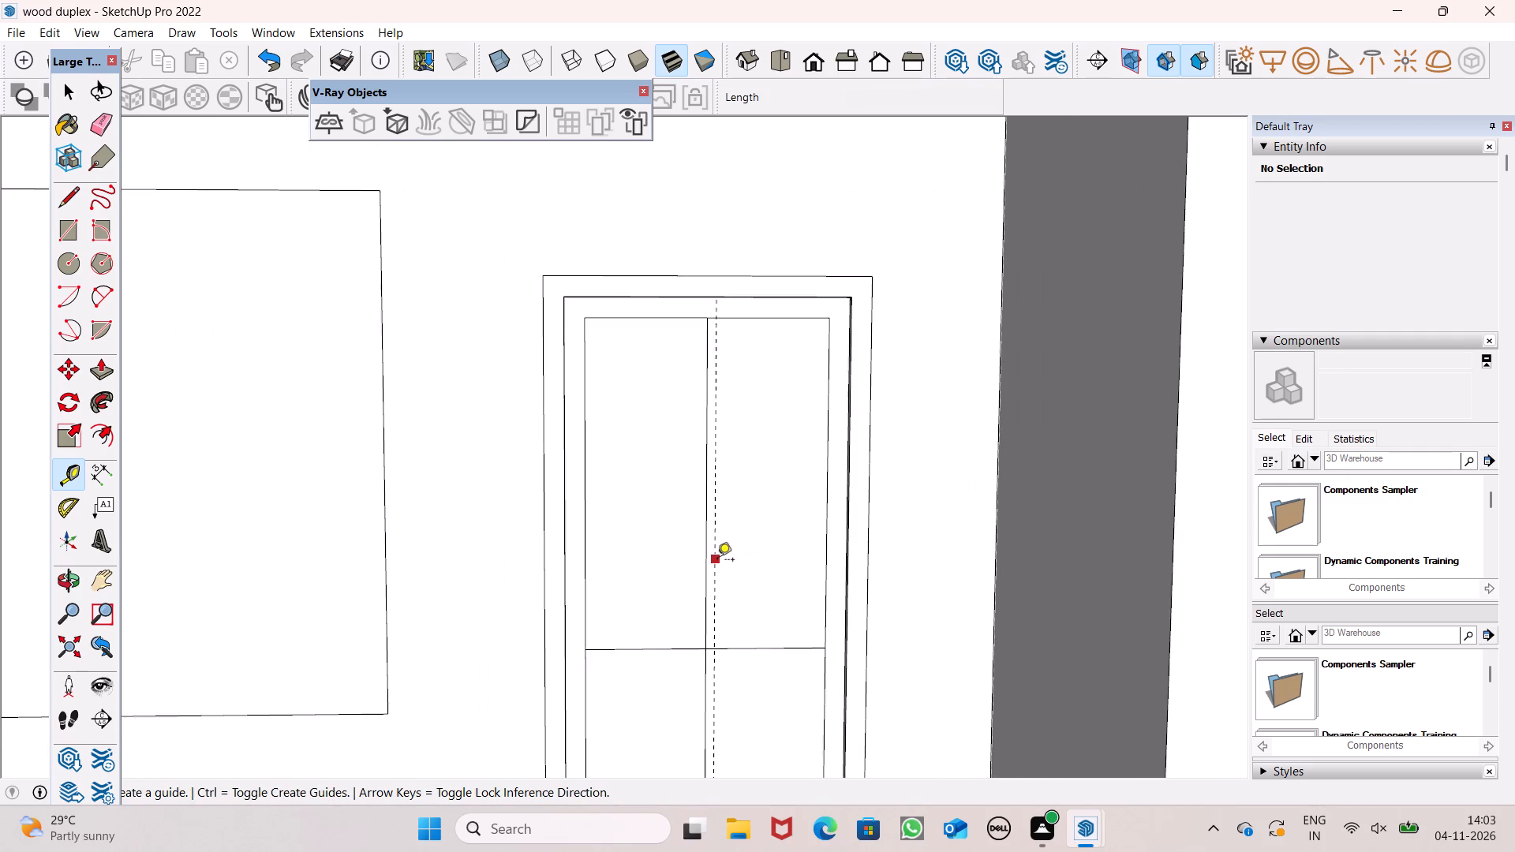
scroll(717, 561, "down", 2)
scroll(701, 592, "up", 8)
scroll(707, 603, "down", 3)
scroll(707, 603, "up", 1)
scroll(707, 603, "down", 1)
key("o")
left_click_drag(713, 605, 726, 646)
left_click_drag(726, 650, 739, 554, "shift")
left_click_drag(739, 554, 795, 713)
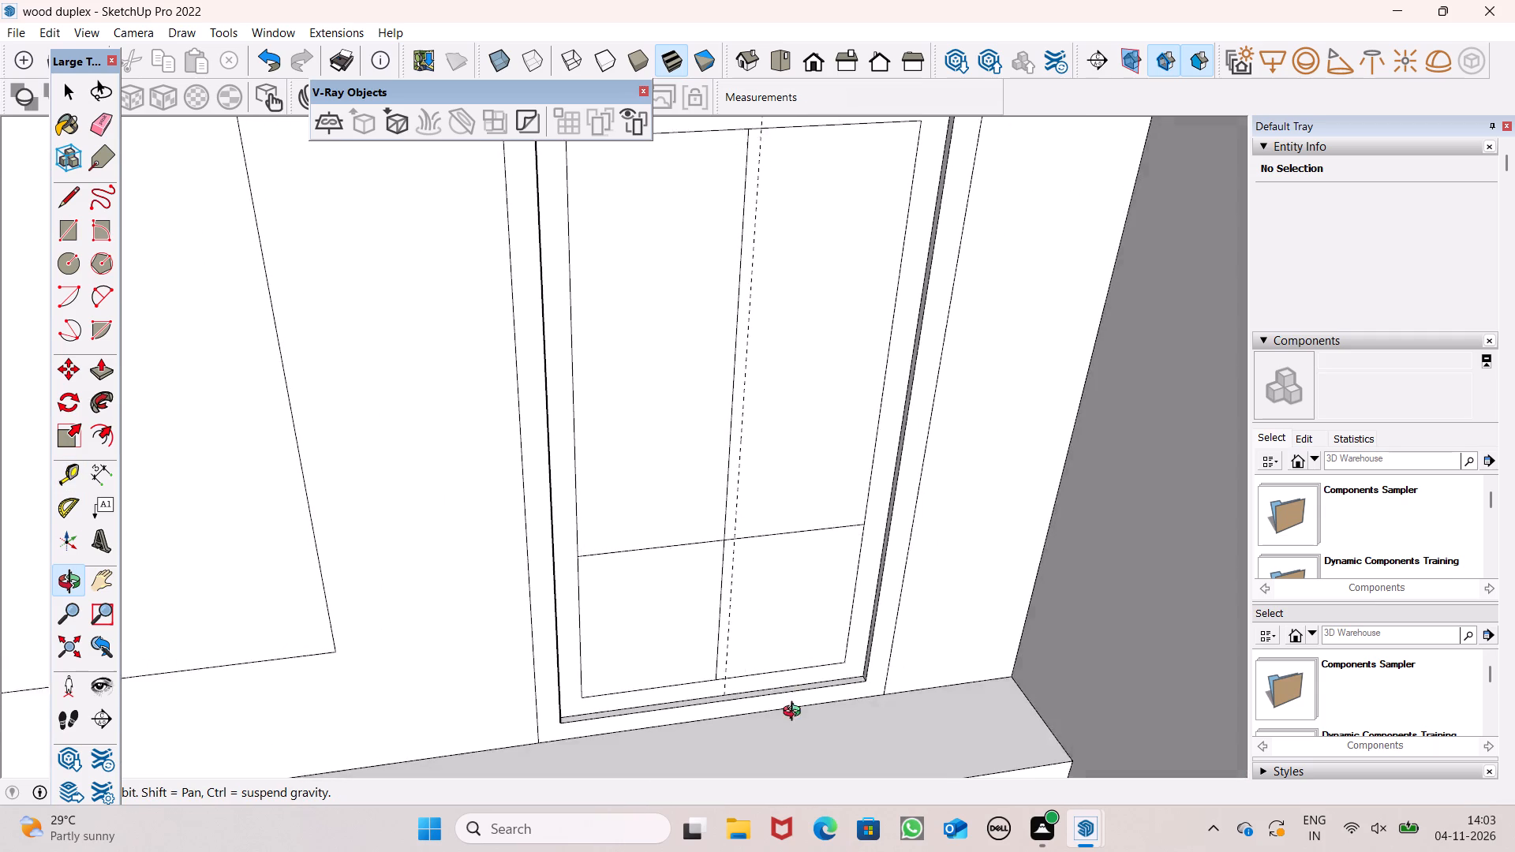
left_click_drag(795, 713, 823, 745)
scroll(724, 615, "up", 9)
left_click_drag(724, 615, 890, 635)
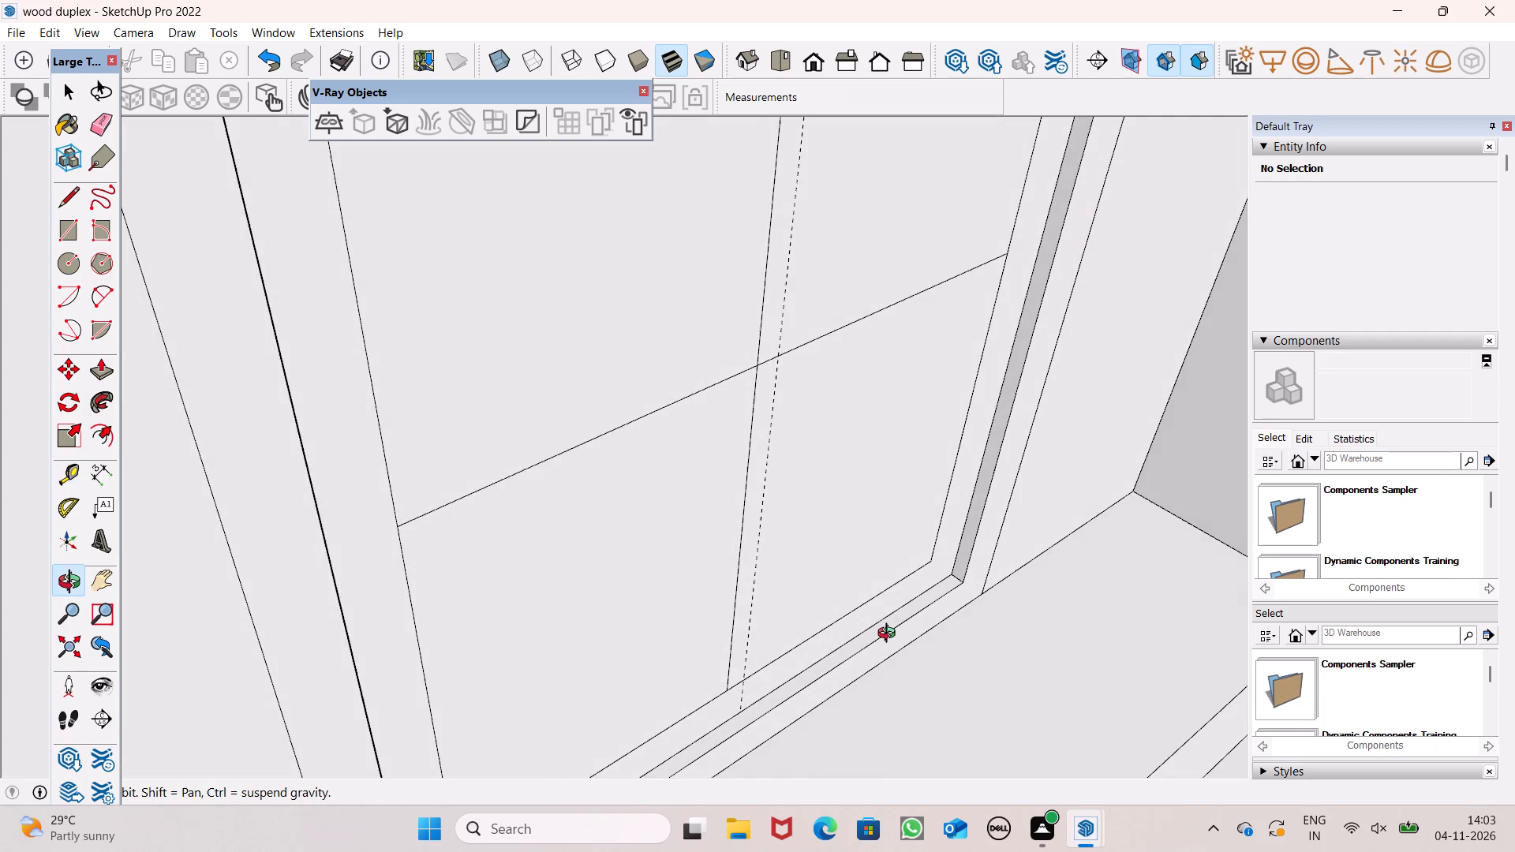
left_click_drag(890, 635, 890, 636)
left_click_drag(783, 572, 797, 616, "shift")
left_click_drag(797, 616, 676, 551)
scroll(667, 526, "down", 5)
left_click_drag(666, 523, 754, 609, "shift")
left_click_drag(752, 611, 682, 571)
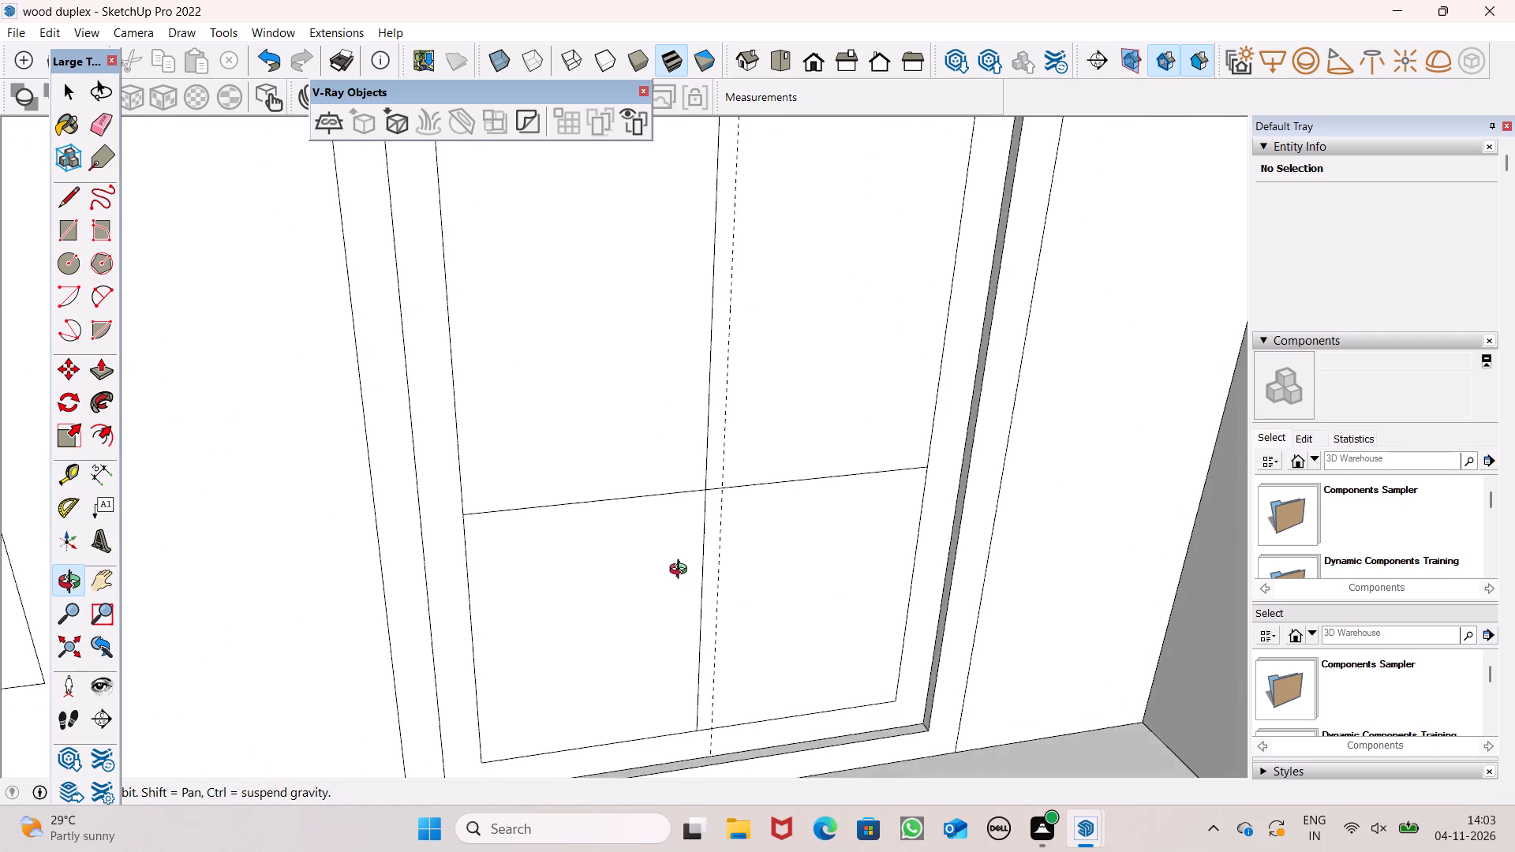
left_click_drag(682, 571, 685, 574)
left_click_drag(680, 562, 702, 588, "shift")
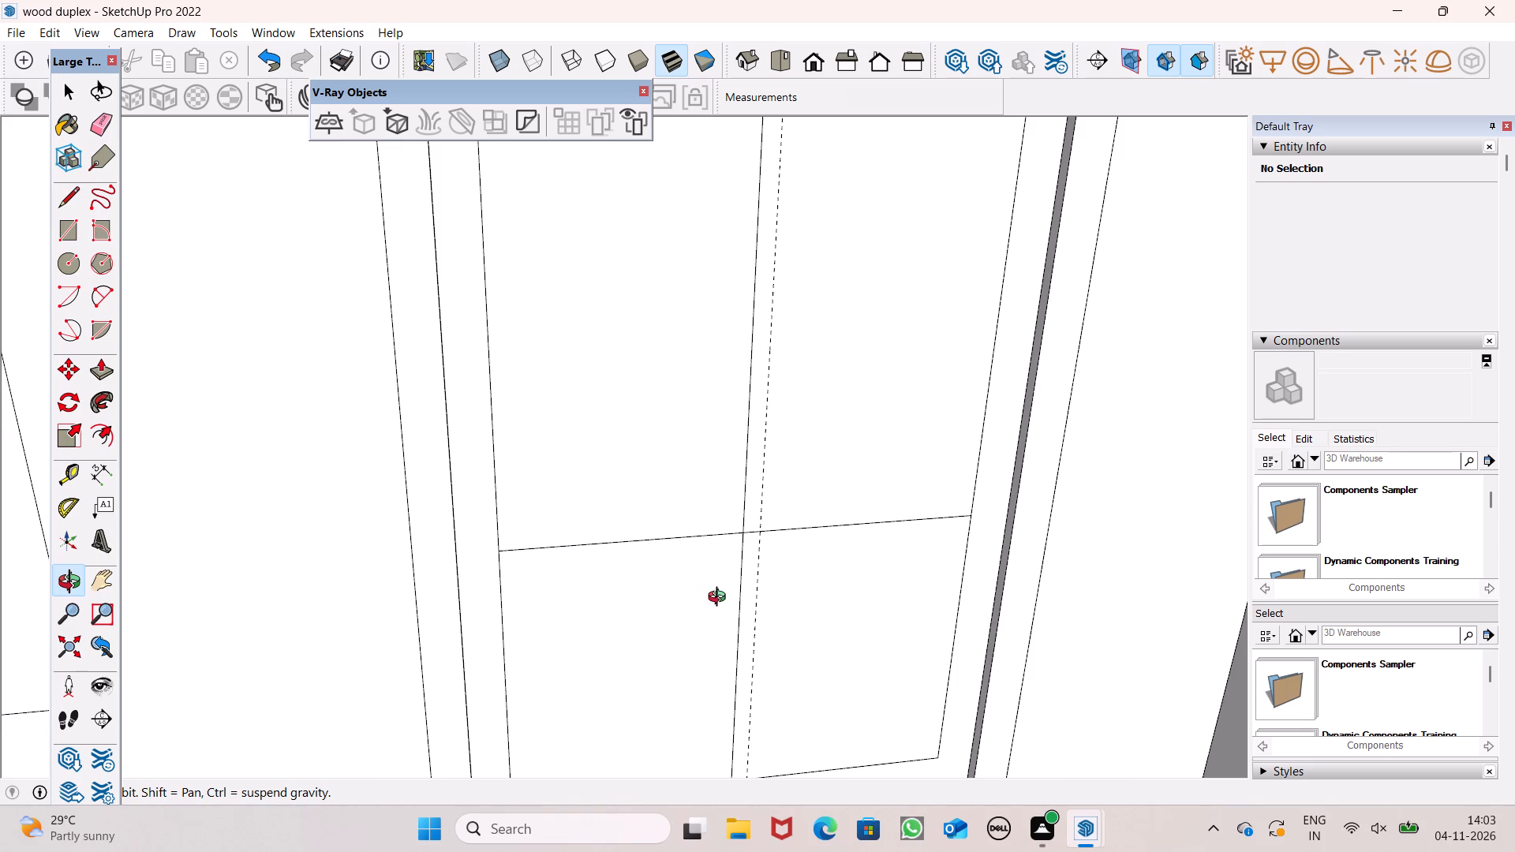
scroll(728, 604, "down", 5)
left_click_drag(727, 606, 705, 560)
scroll(671, 549, "down", 5)
left_click_drag(671, 548, 690, 590, "shift")
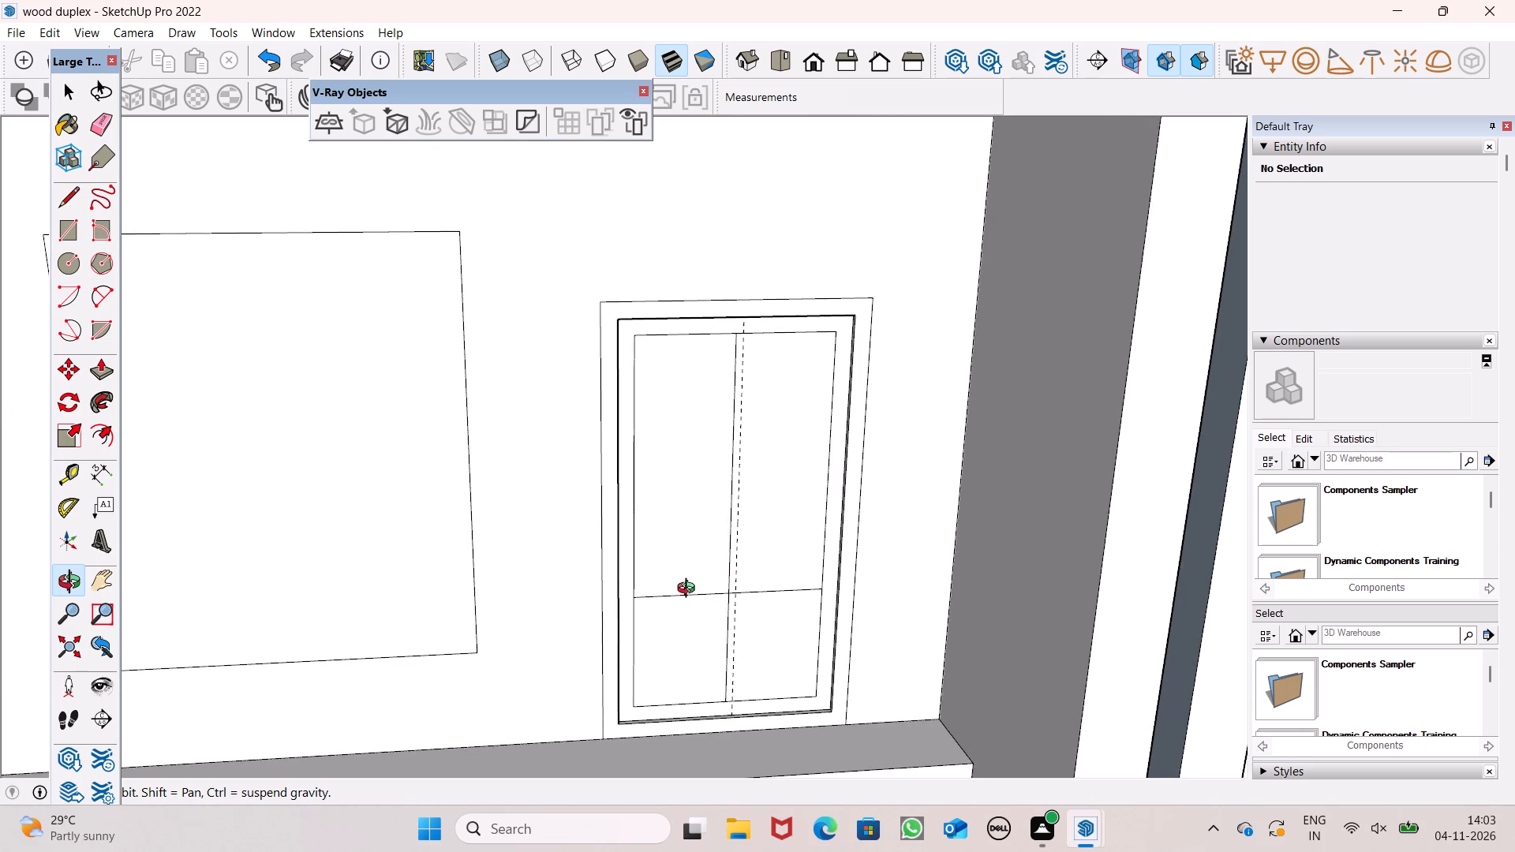
left_click_drag(689, 590, 654, 558)
left_click_drag(642, 550, 633, 549)
left_click_drag(648, 553, 665, 551)
scroll(665, 551, "up", 2)
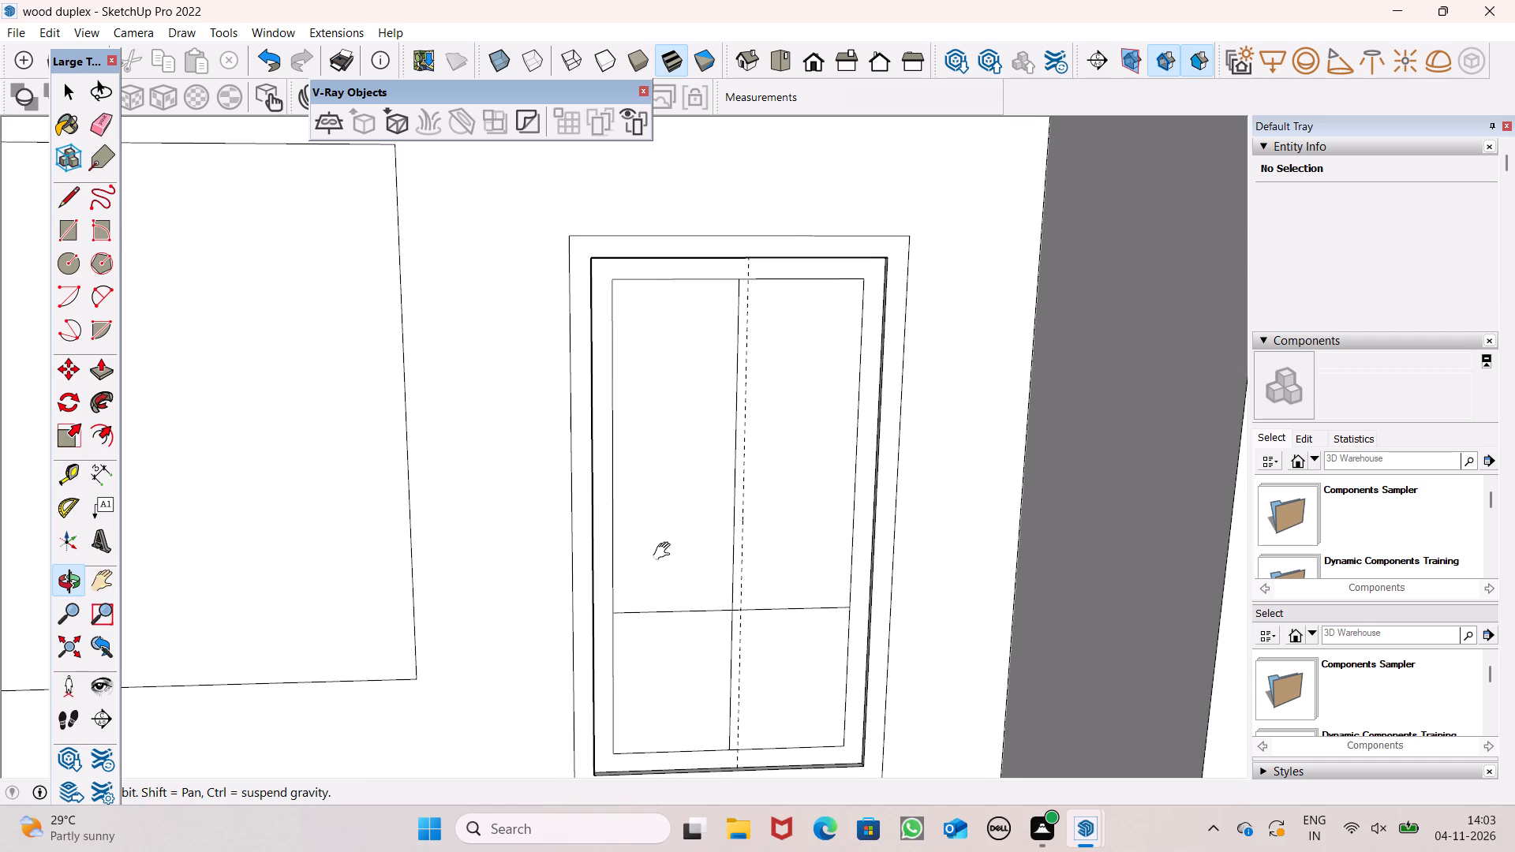
left_click(665, 551, "shift")
left_click(667, 551, "shift")
scroll(667, 551, "down", 5)
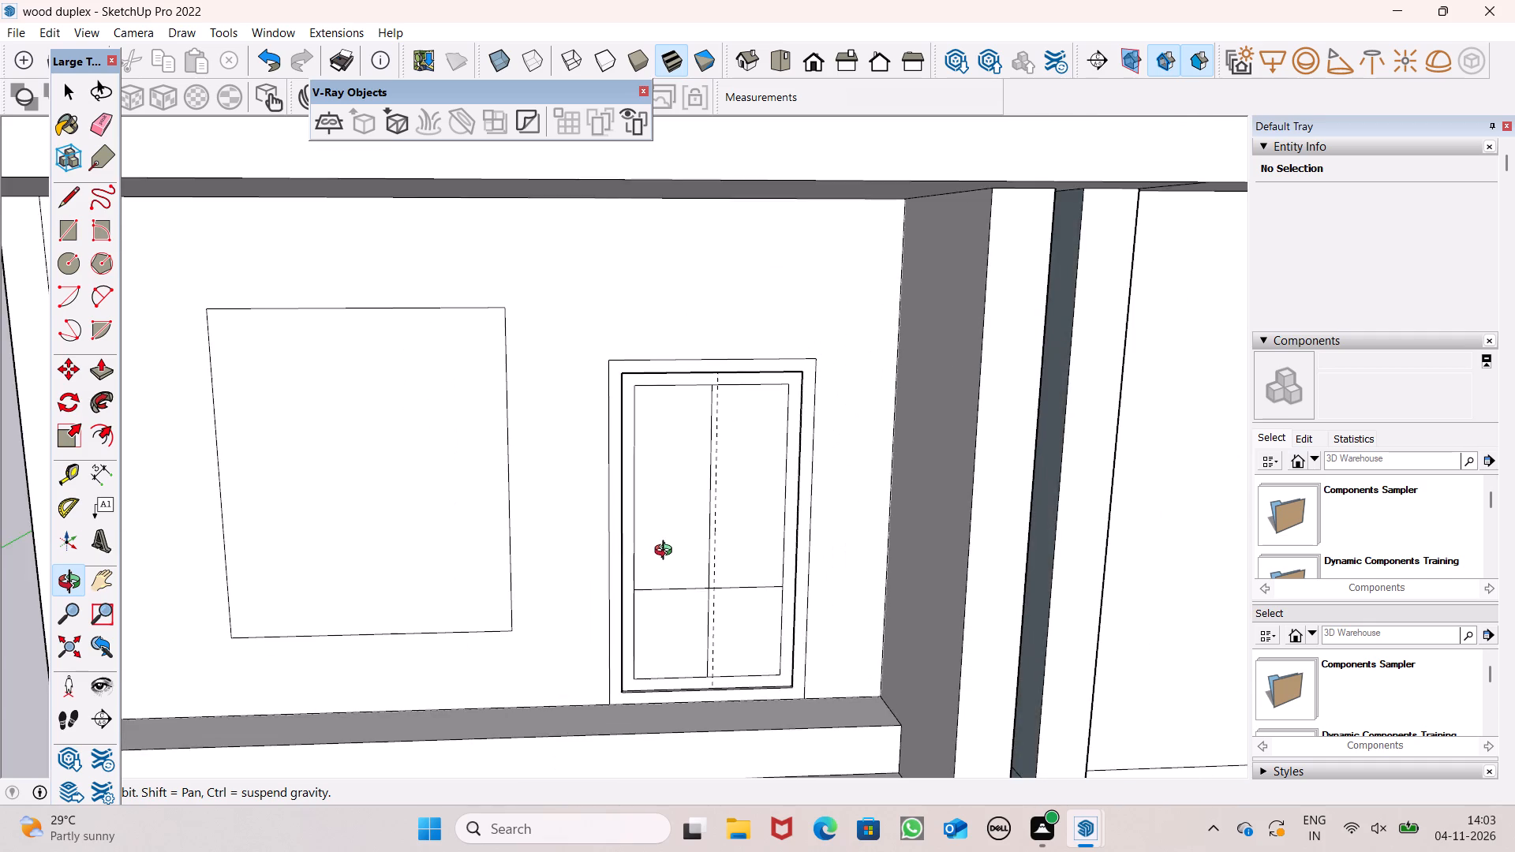
left_click_drag(667, 553, 668, 562, "shift")
left_click_drag(668, 562, 664, 520)
left_click_drag(677, 566, 673, 550, "shift")
left_click_drag(666, 547, 659, 527)
scroll(654, 520, "up", 3)
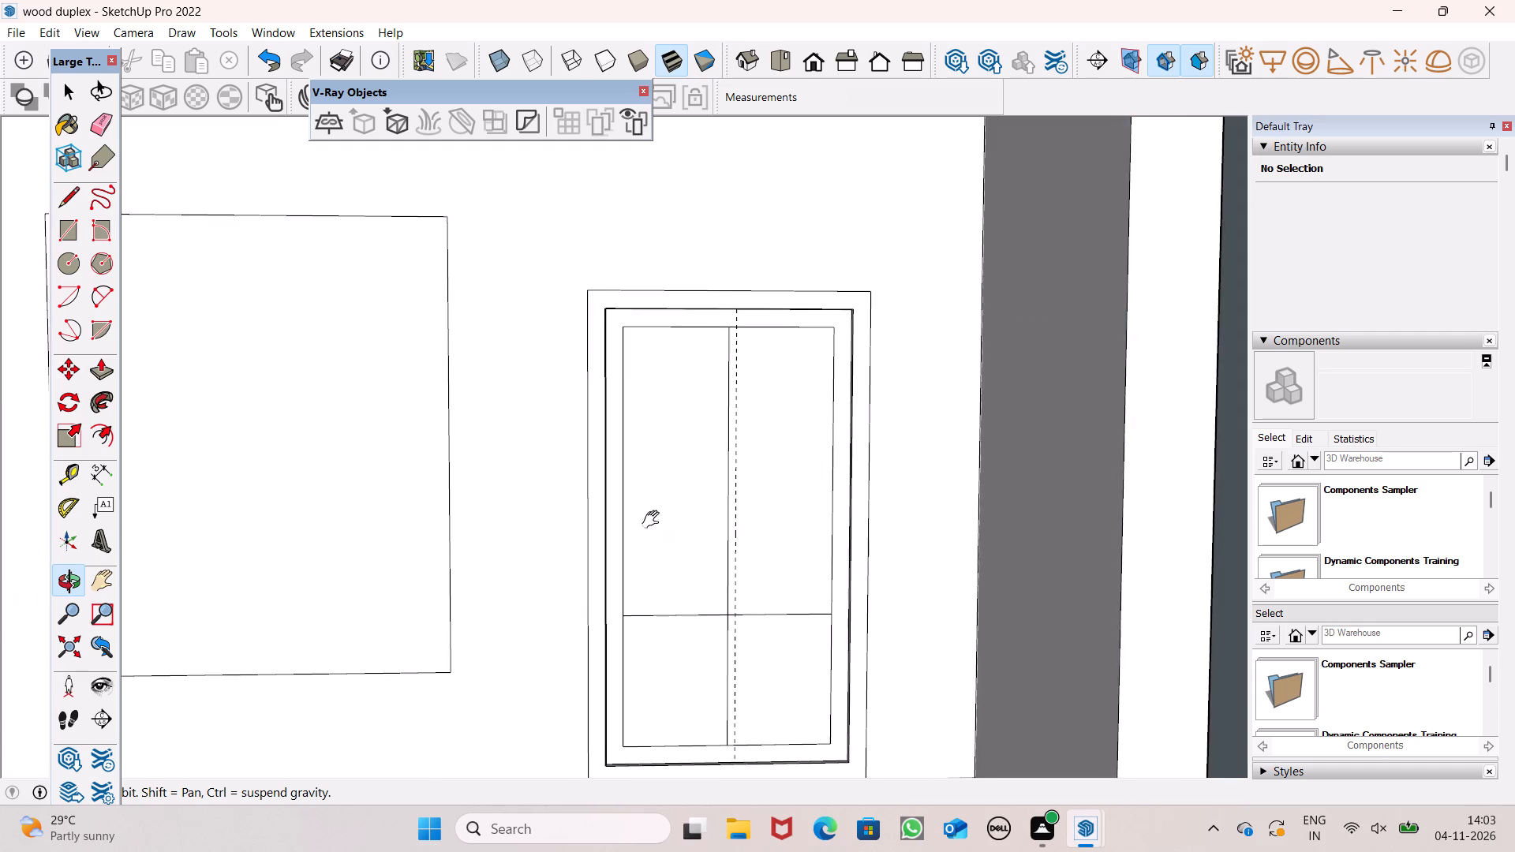
left_click(654, 520, "shift")
left_click(657, 527)
Place a matching vertical guide 1.3" to the left of the door's centre line.
key("t")
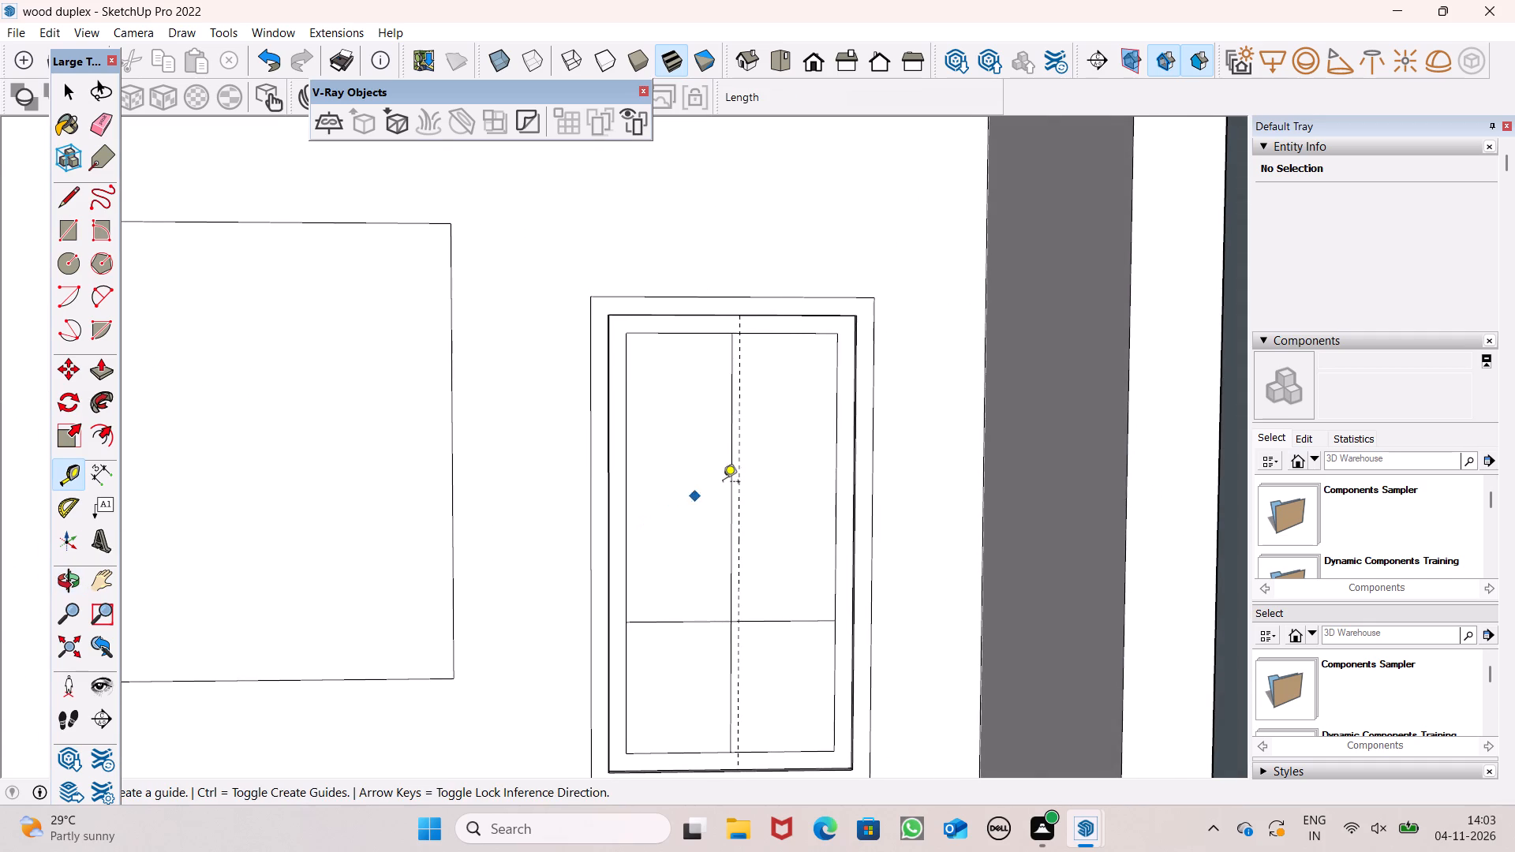
scroll(731, 465, "up", 3)
left_click(732, 485)
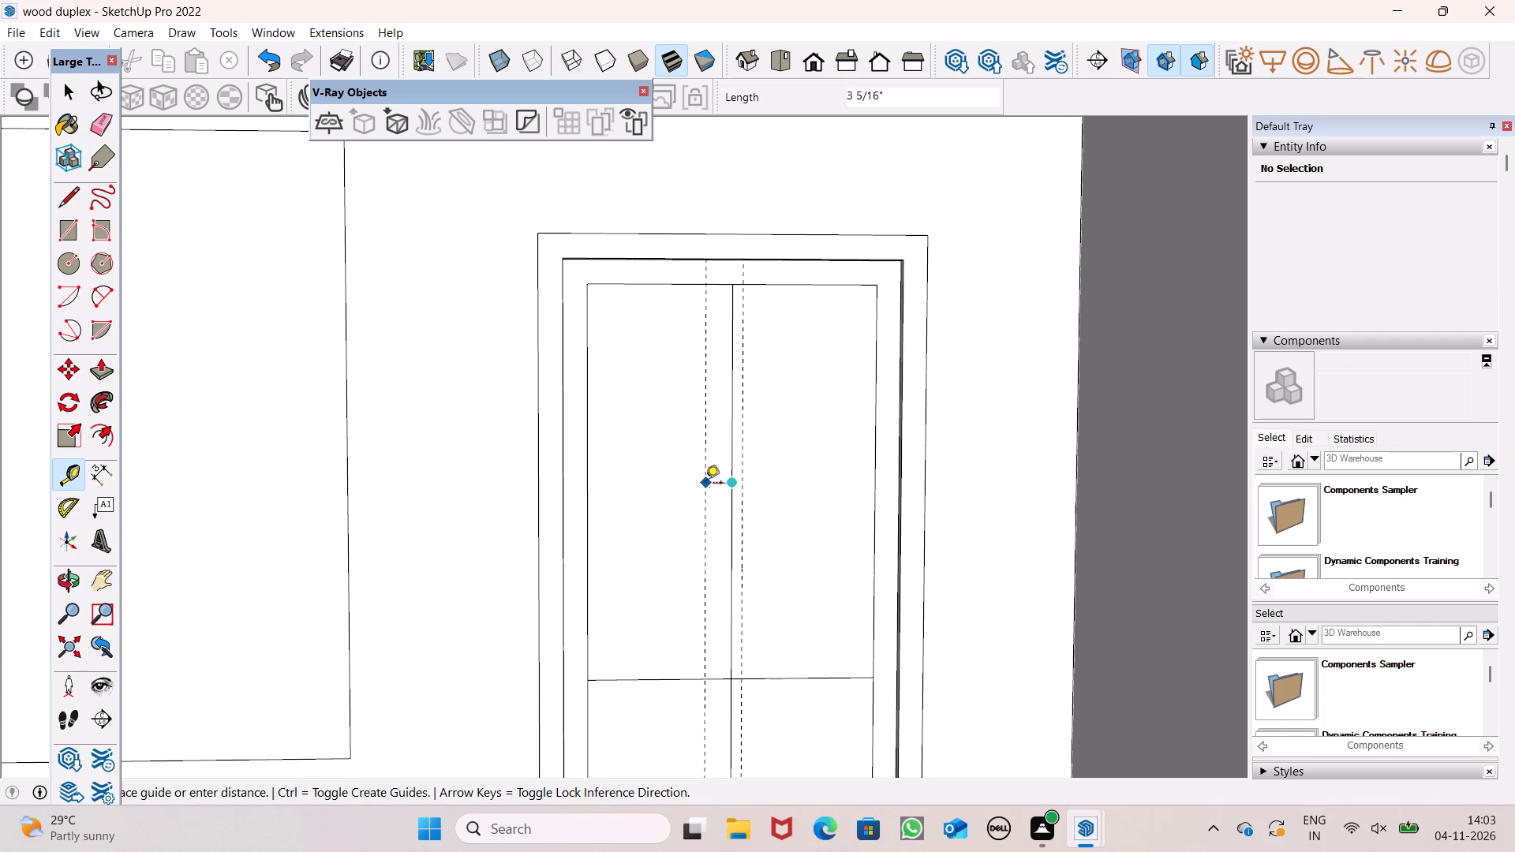
scroll(705, 484, "up", 3)
type("1.3\"")
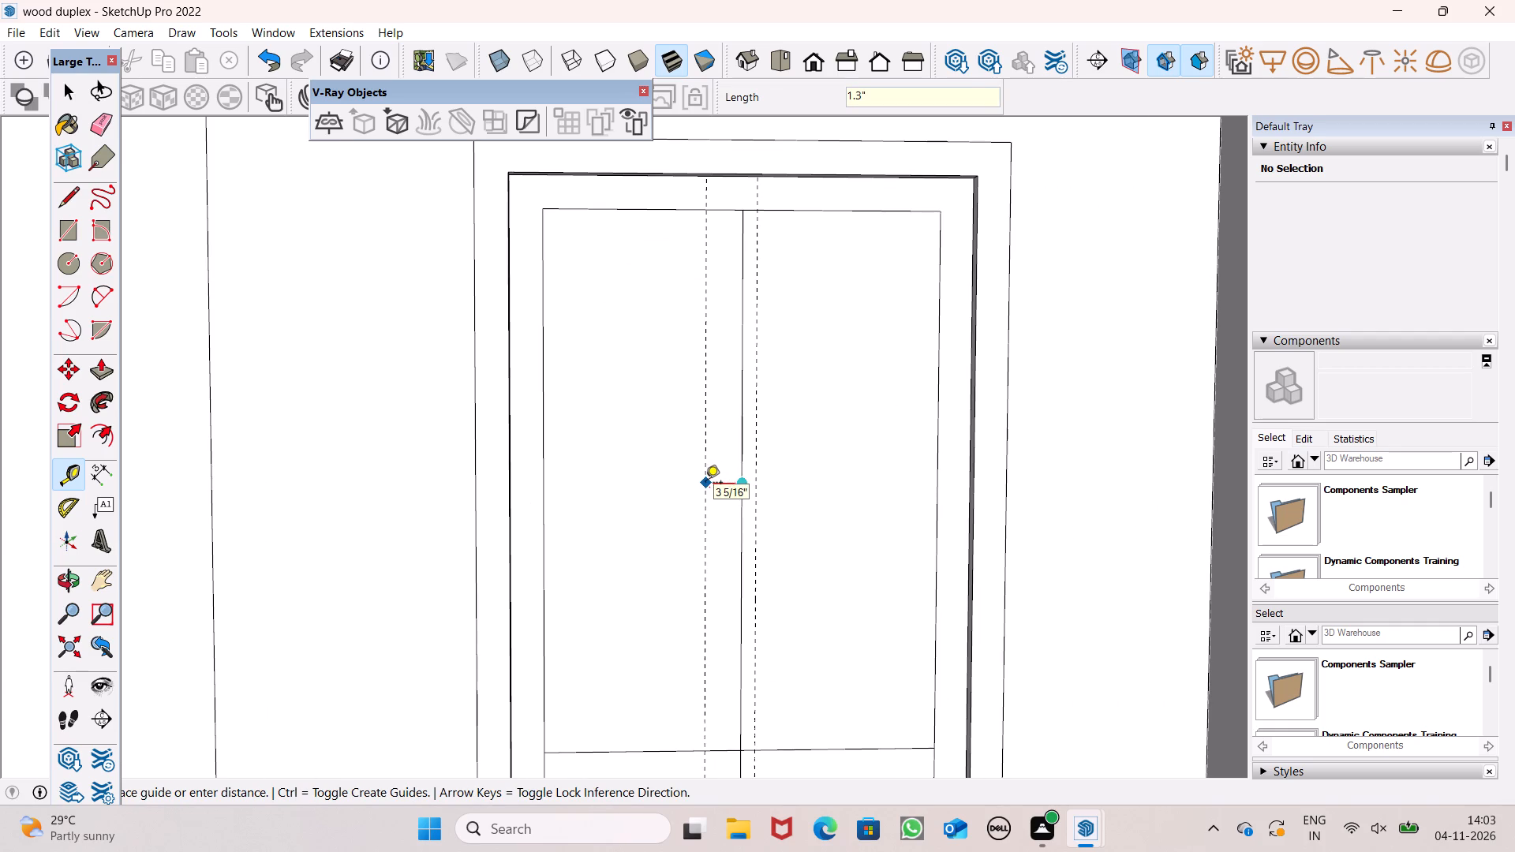
key("Return")
Draw a rectangle about 2 5/8" by 6' between the two guides, from the inner door outline's top edge to its bottom edge.
key("r")
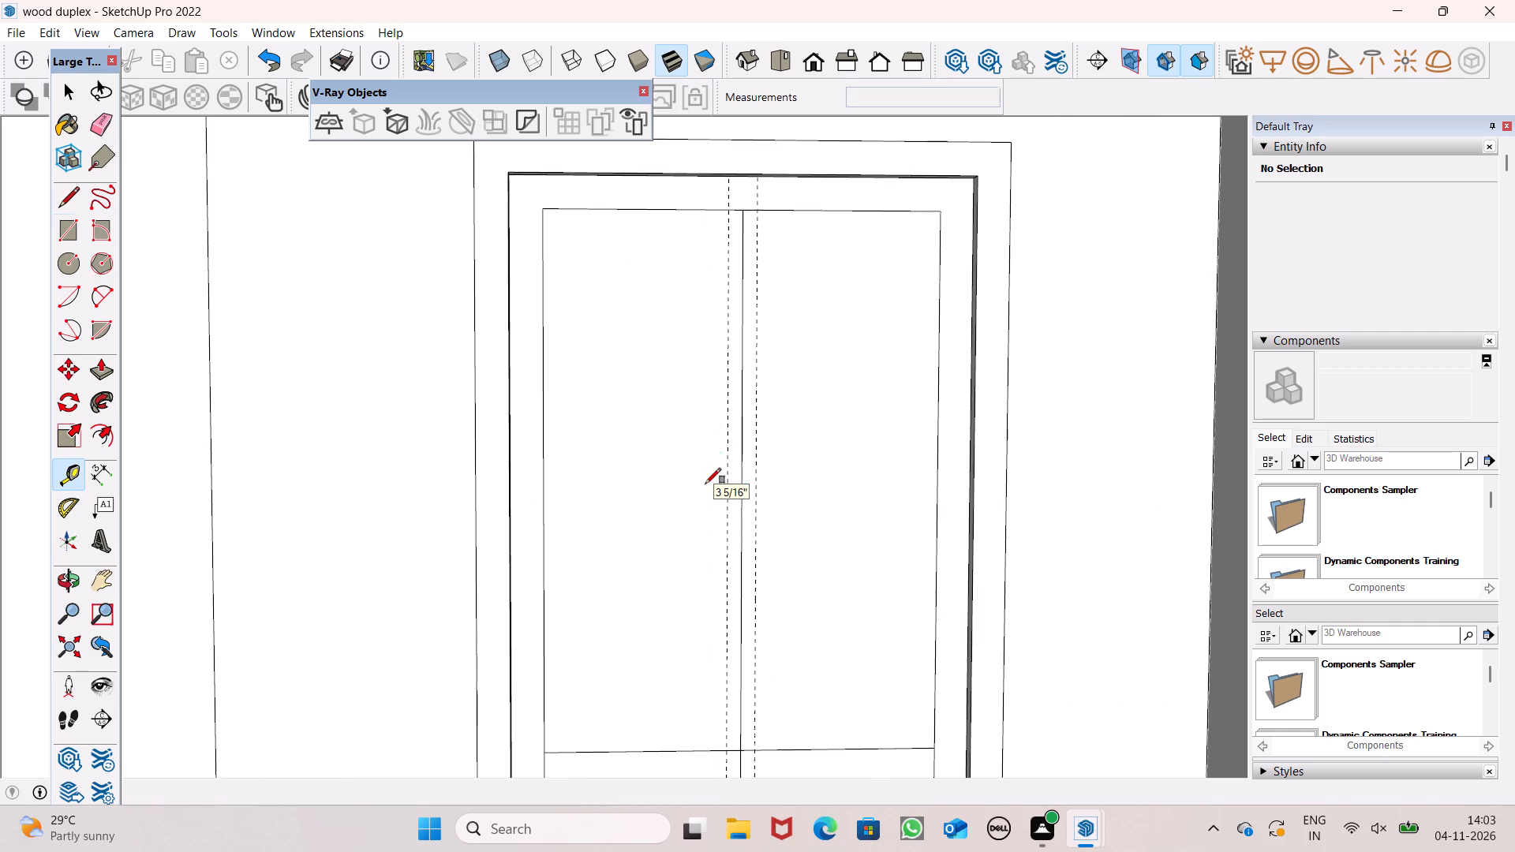
left_click(726, 211)
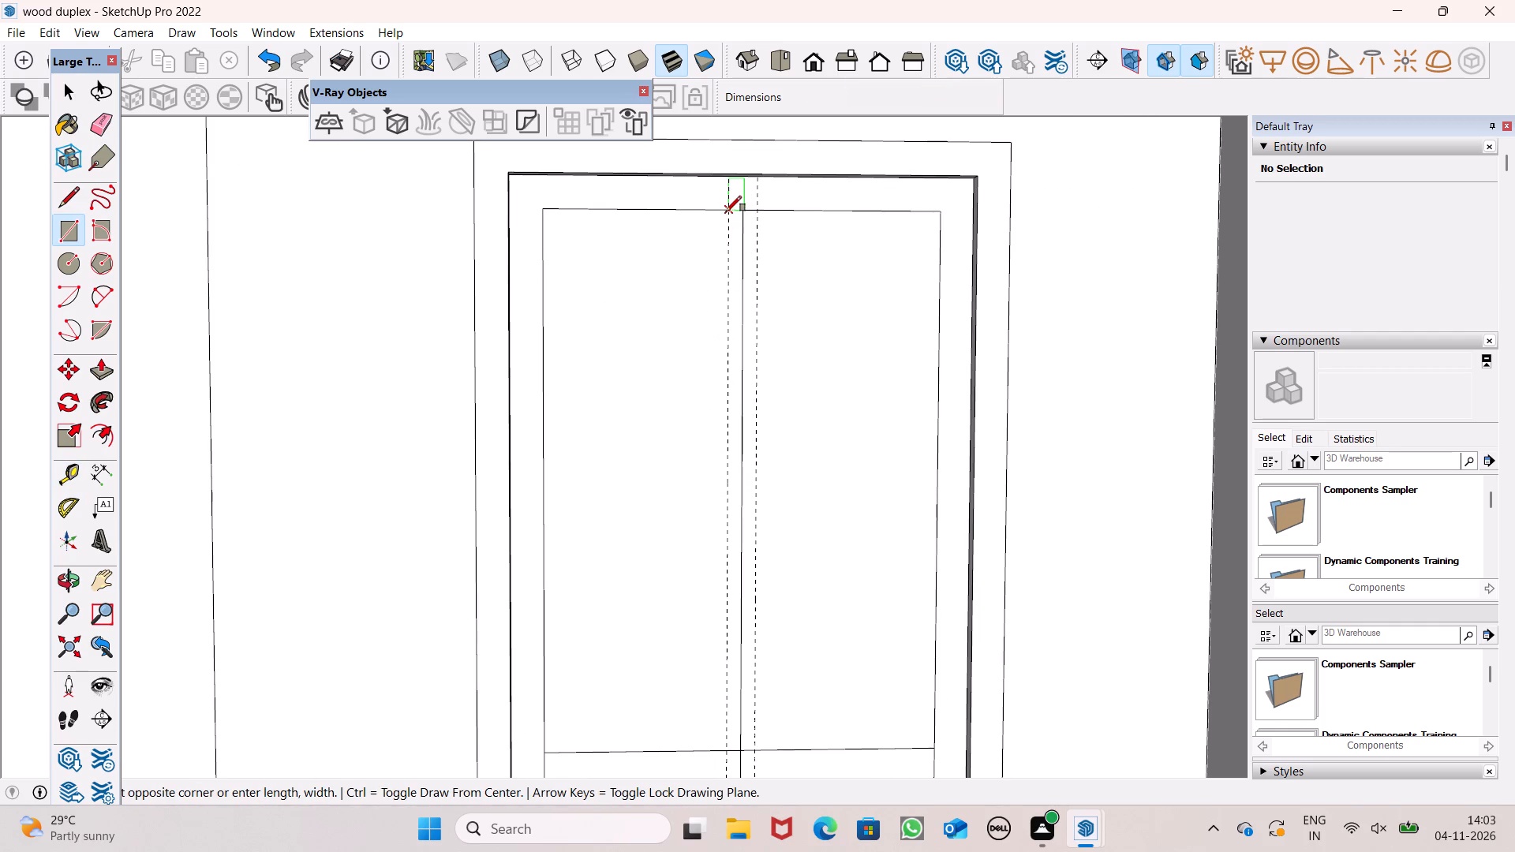
scroll(726, 211, "down", 4)
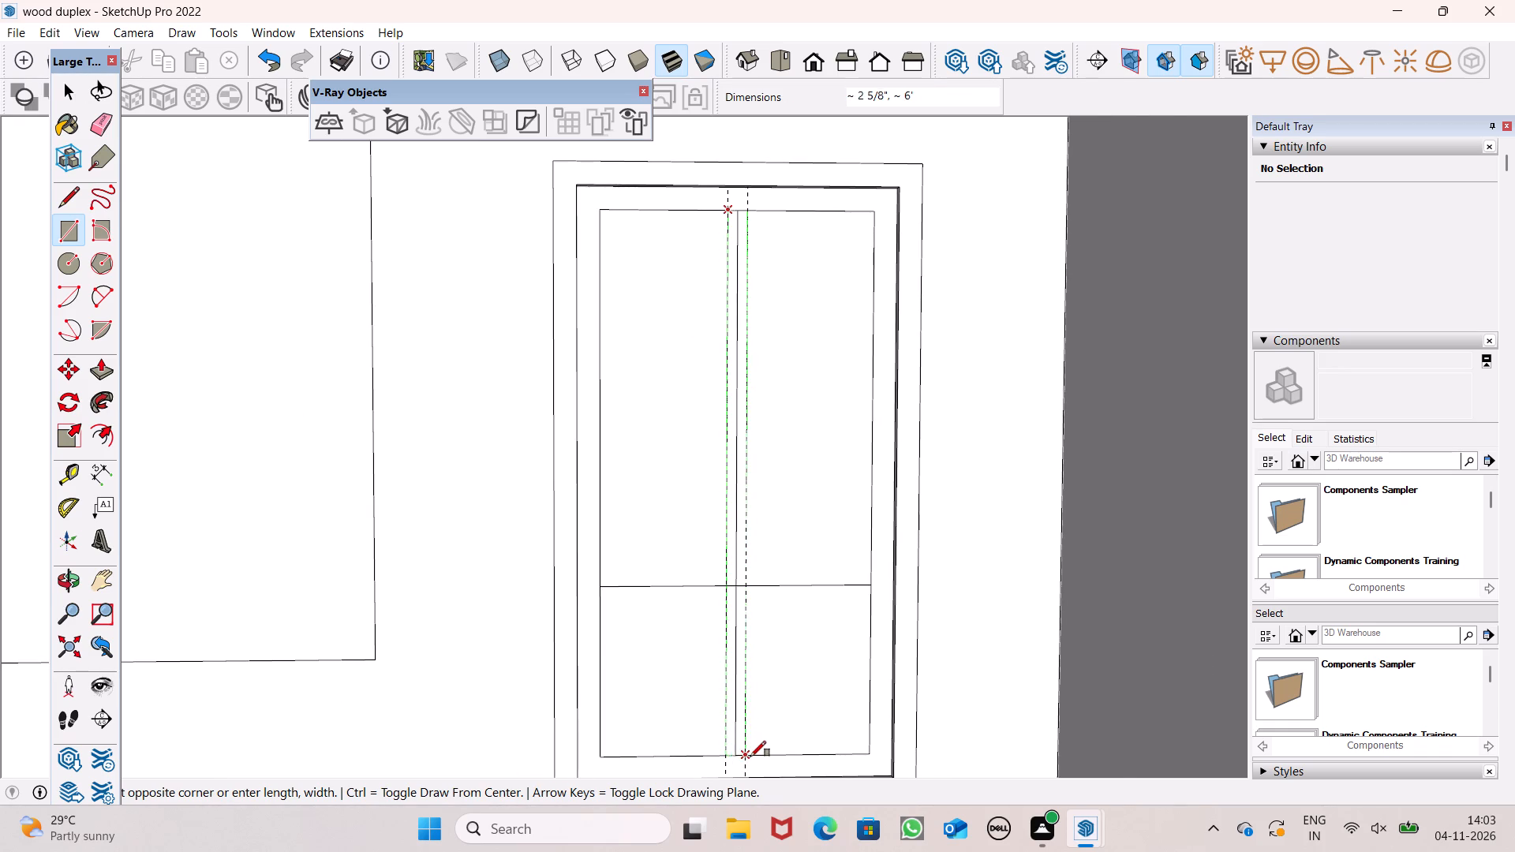
scroll(750, 757, "up", 6)
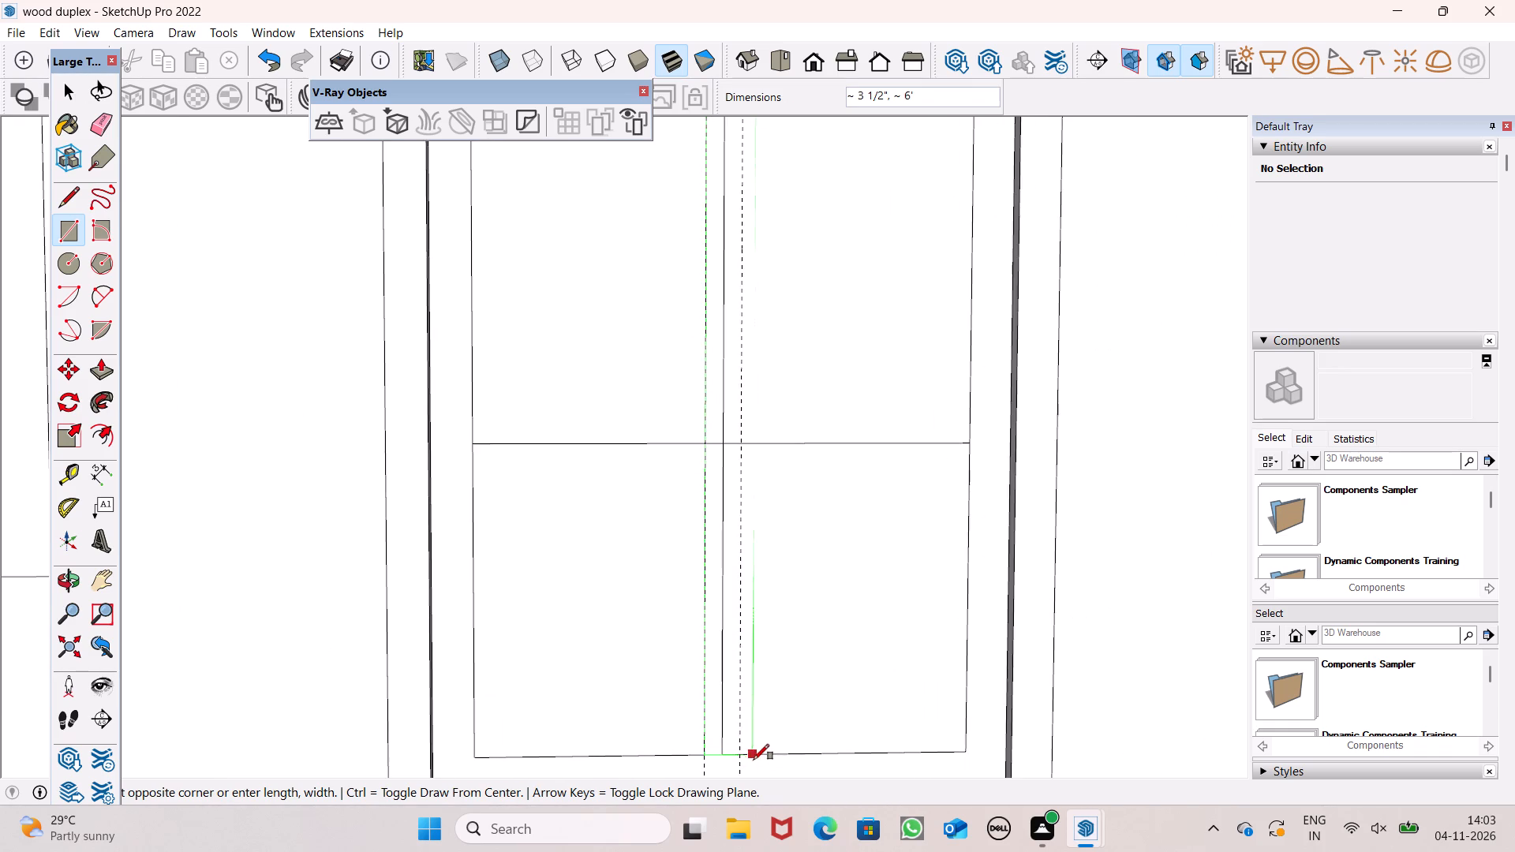
scroll(754, 760, "up", 5)
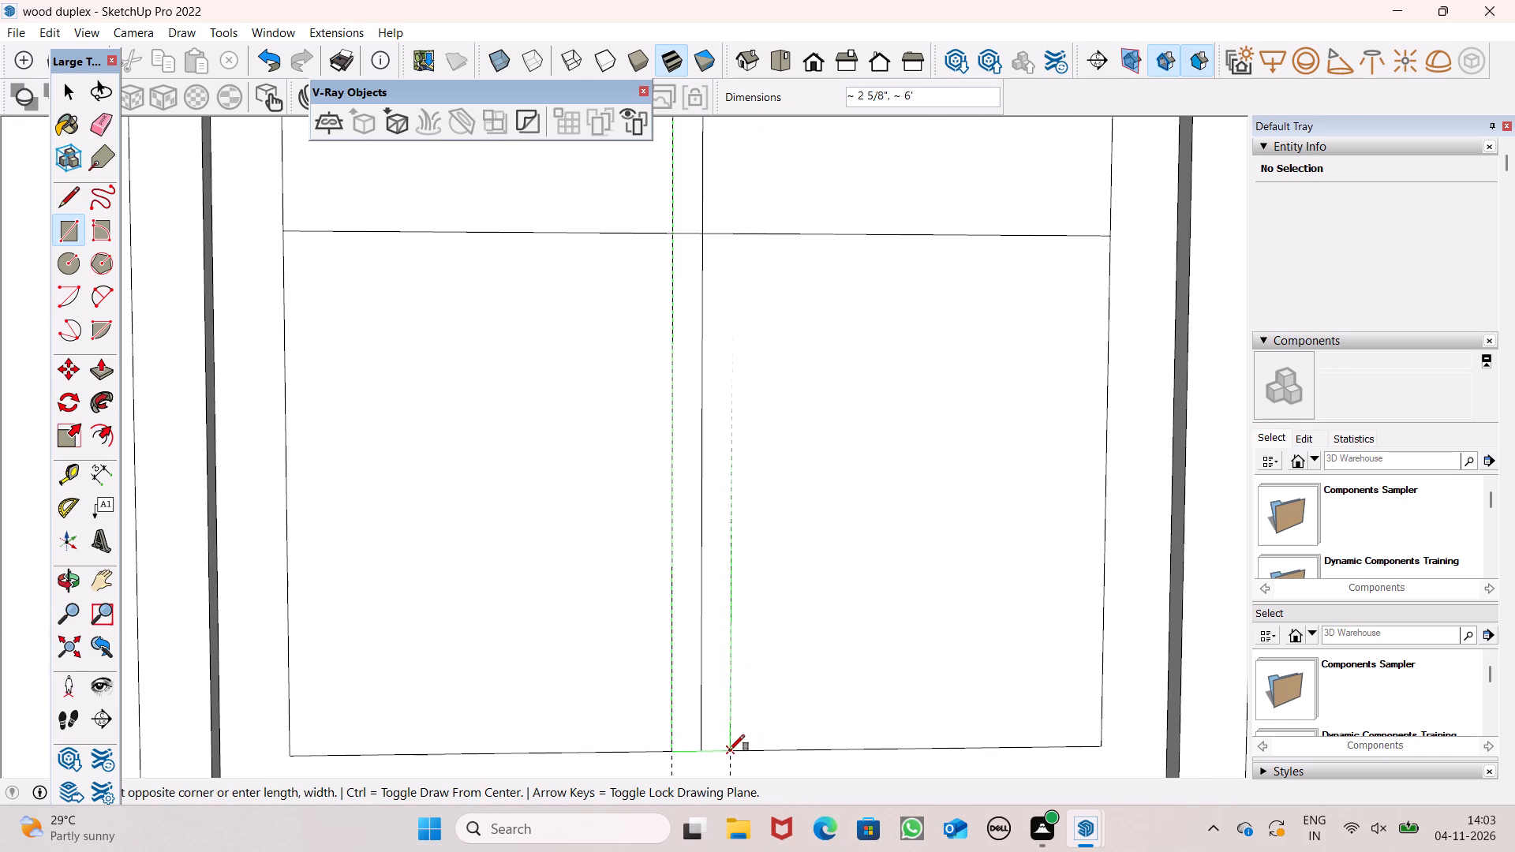
left_click(731, 749)
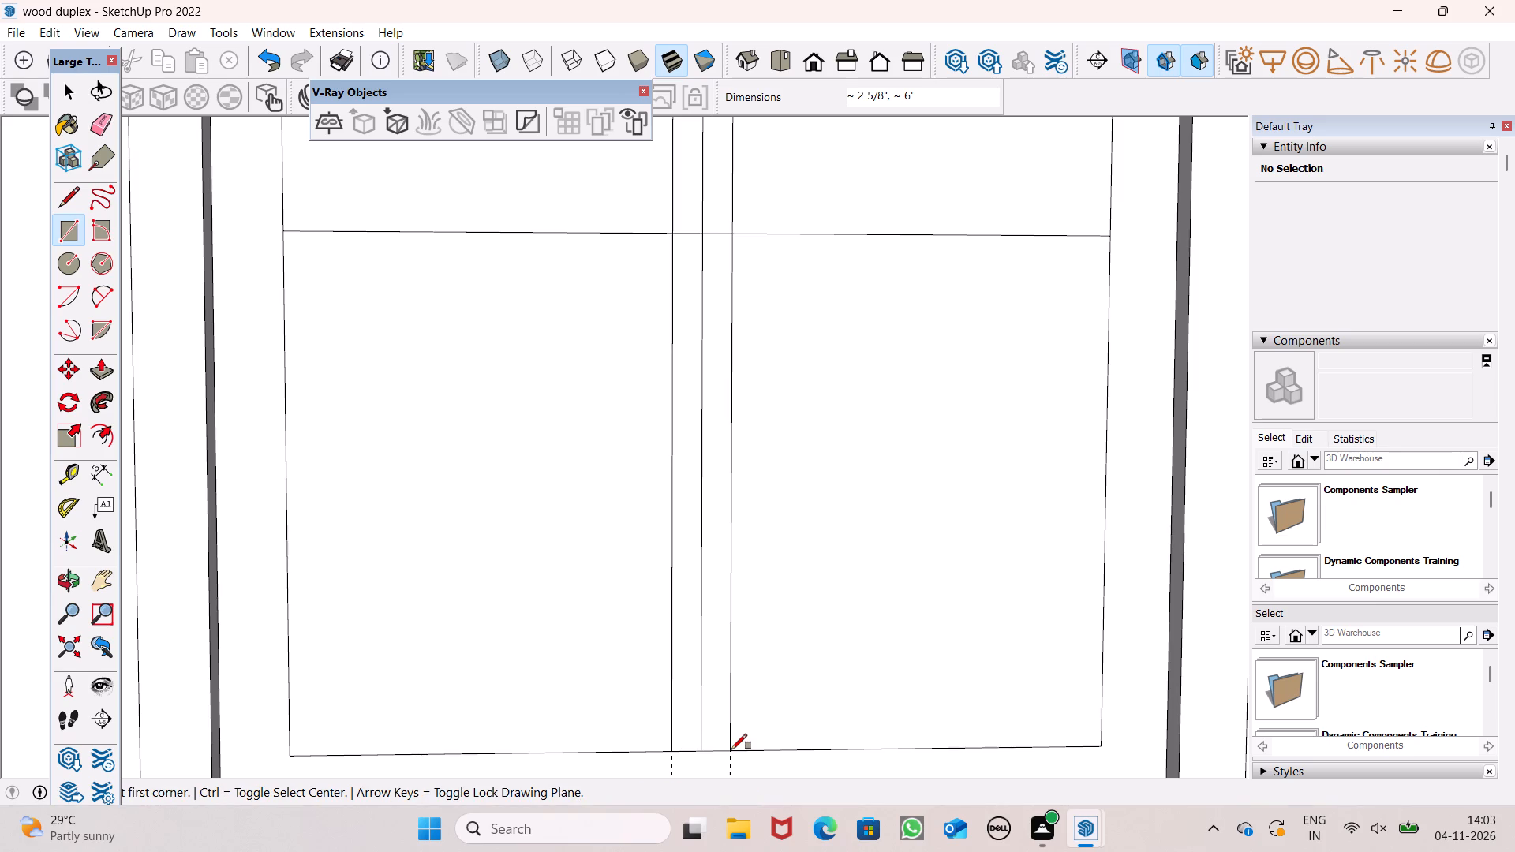
key("space")
Erase the two vertical guides beside the door's centre line.
key("e")
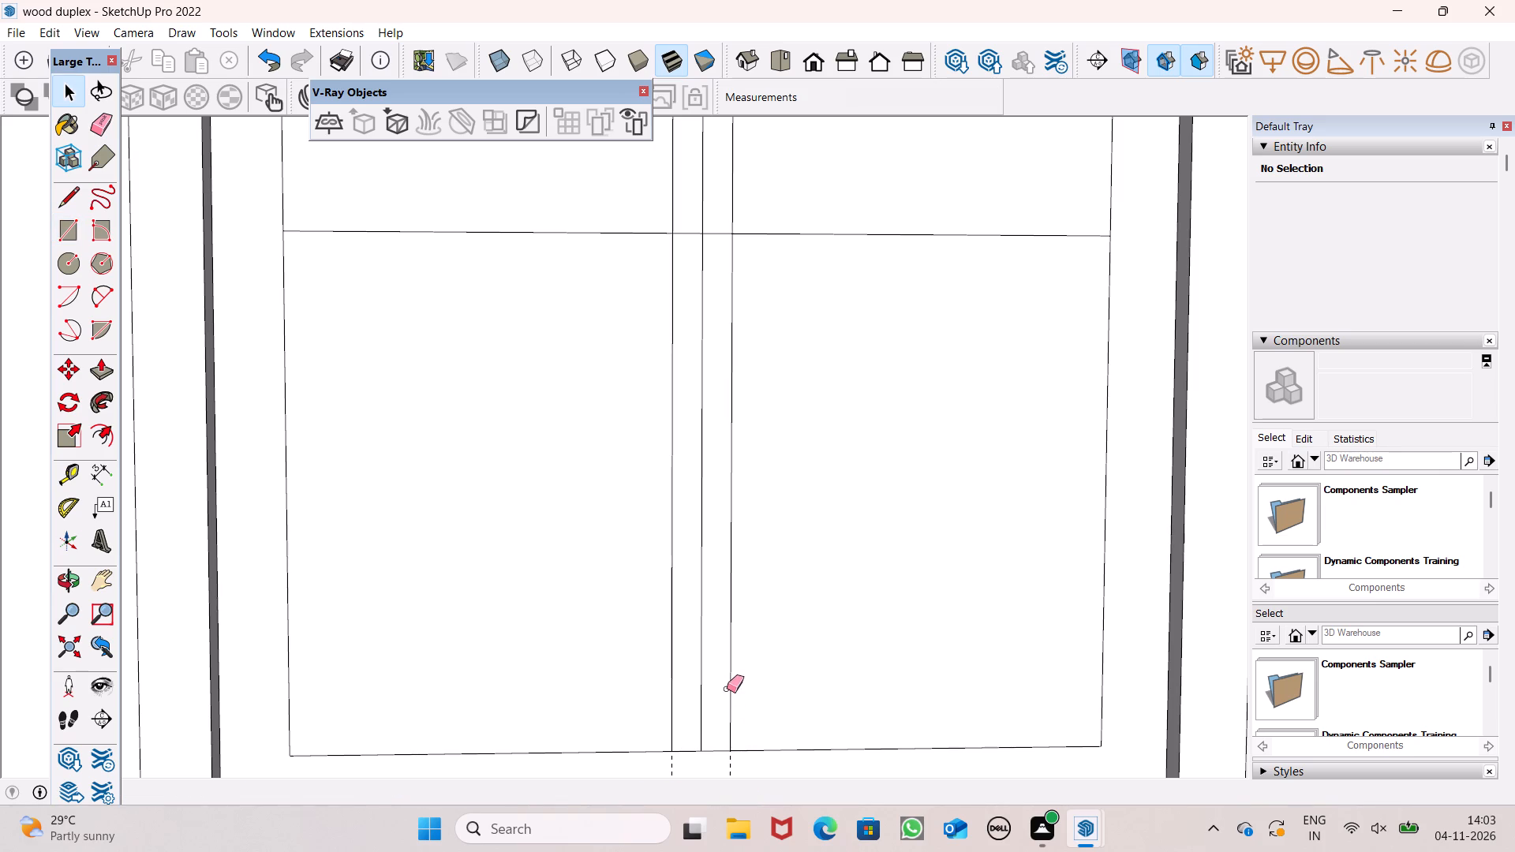
scroll(723, 671, "down", 6)
left_click_drag(743, 735, 692, 731)
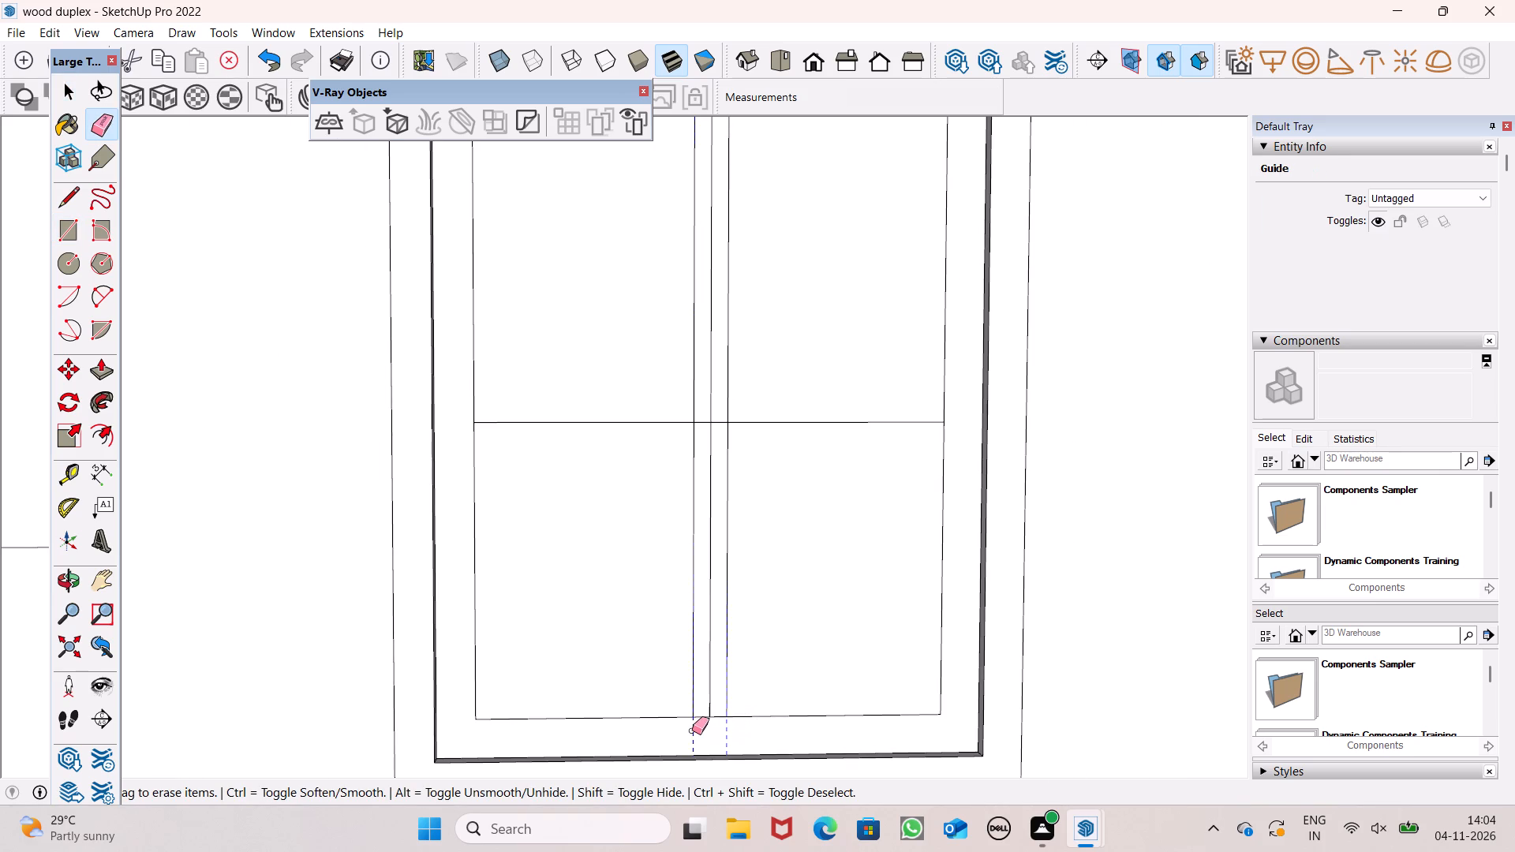
left_click_drag(692, 731, 691, 734)
scroll(696, 693, "up", 1)
scroll(704, 693, "down", 1)
scroll(705, 693, "up", 1)
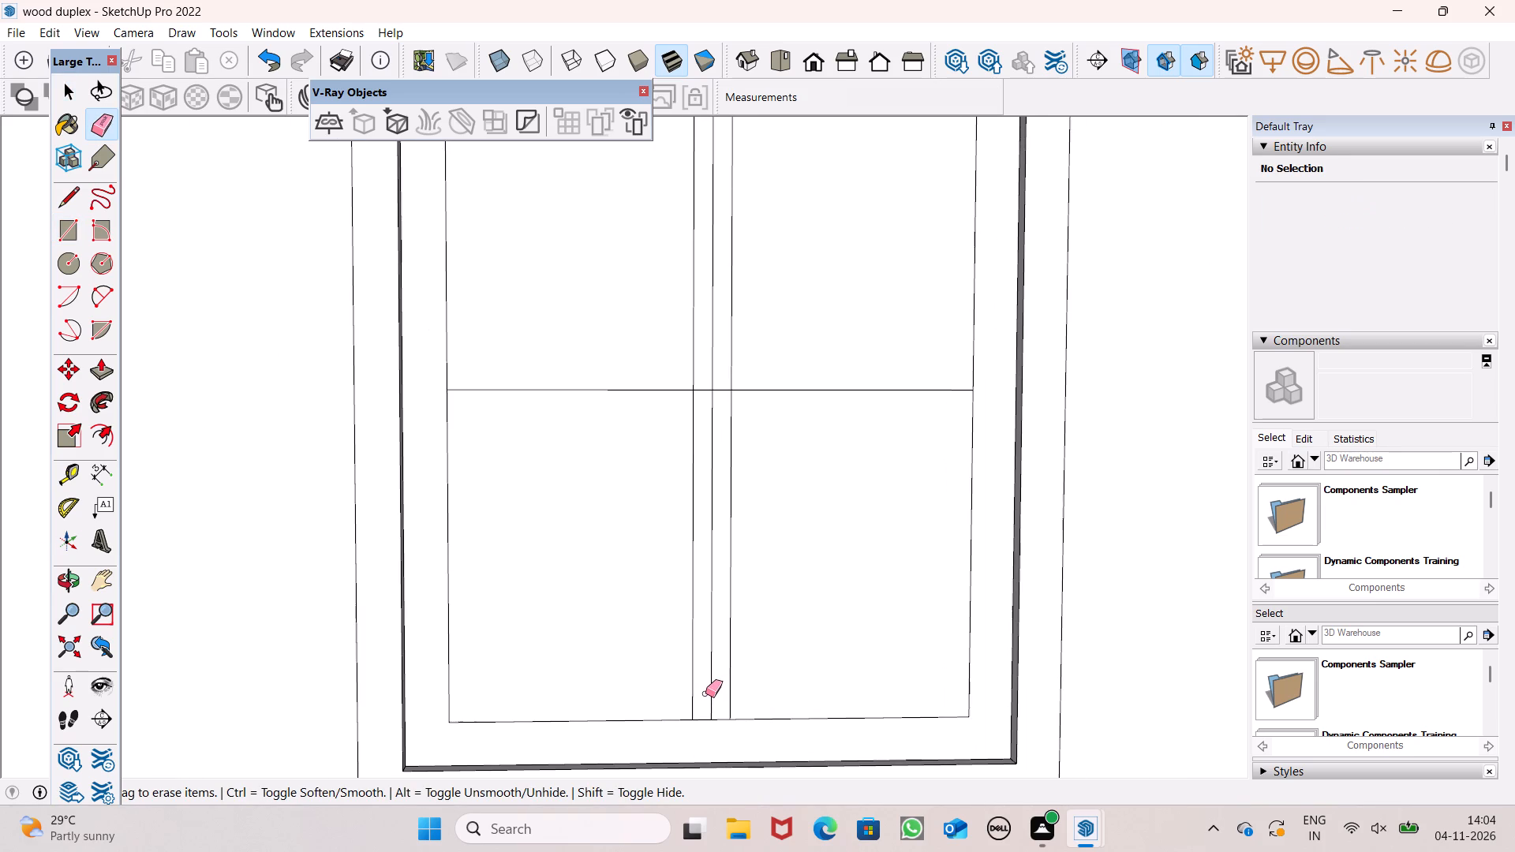
Offset the outline of the door's lower left panel inward by 1.5".
type("of")
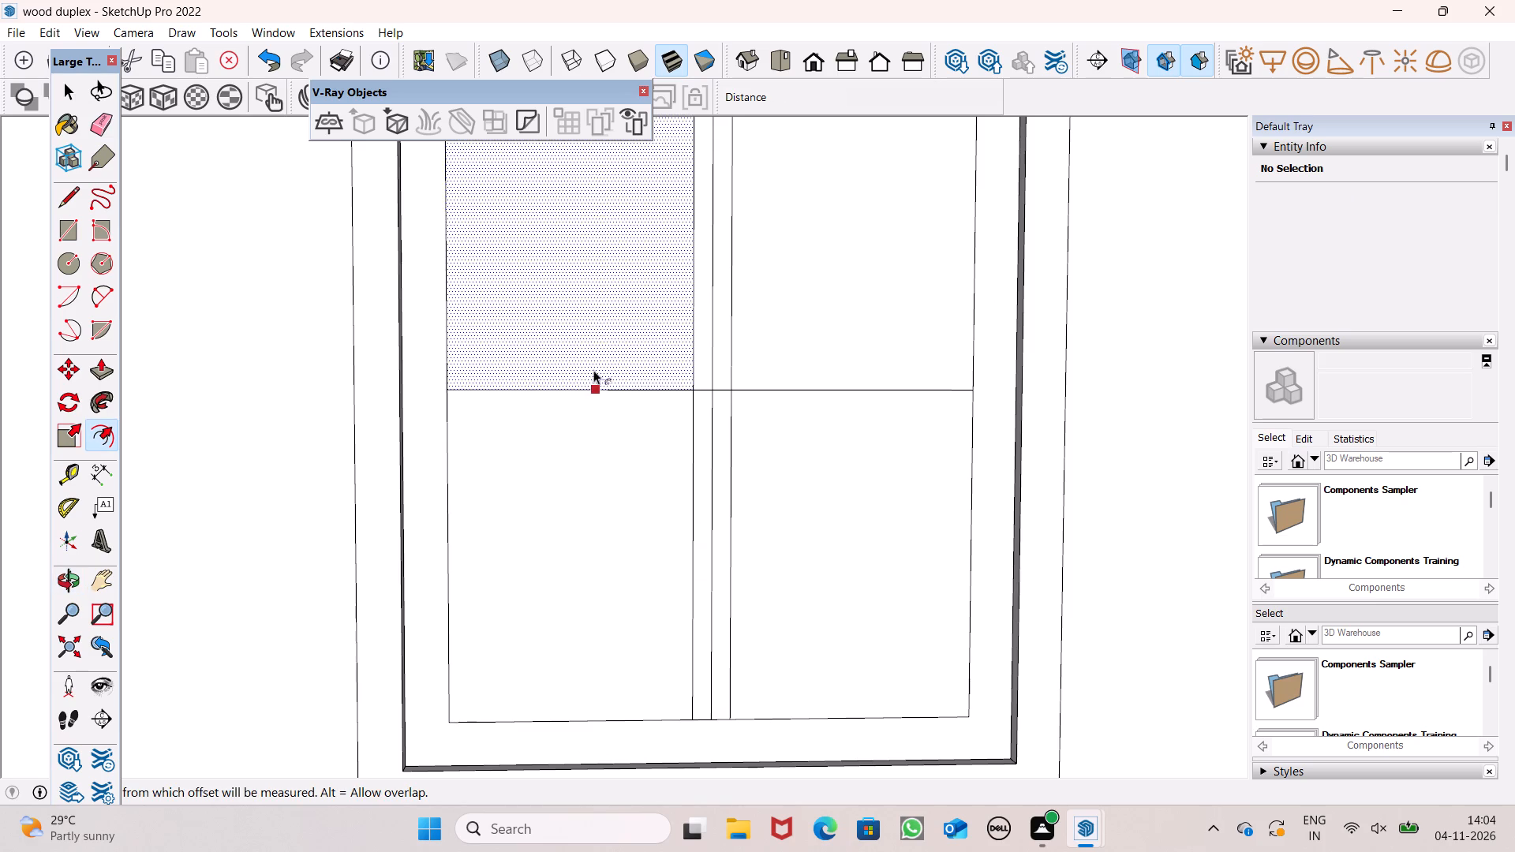
left_click(582, 403)
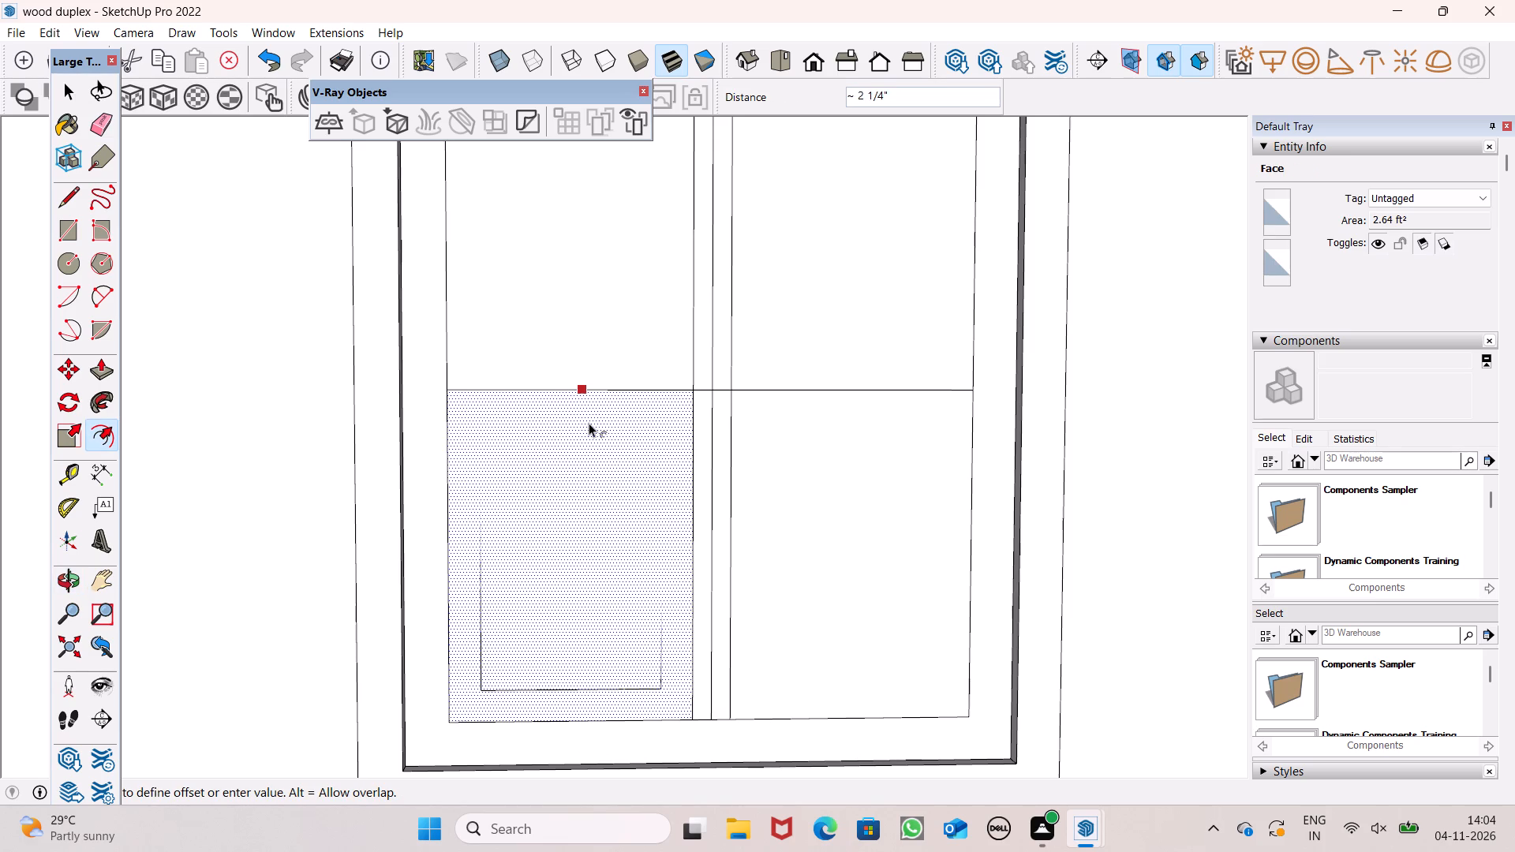
scroll(592, 422, "down", 1)
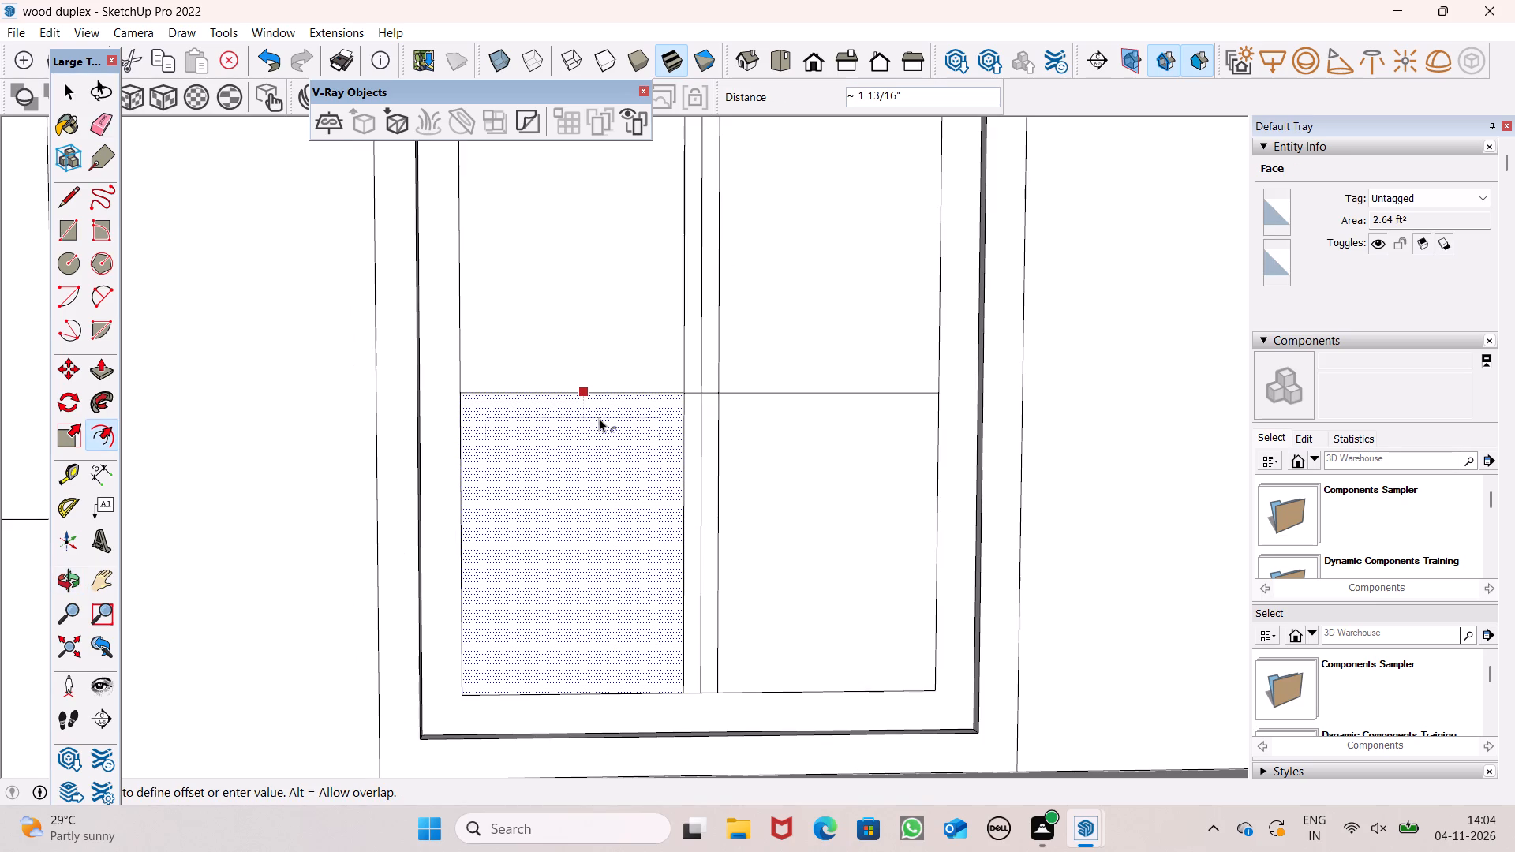
type("1.5\"")
key("Return")
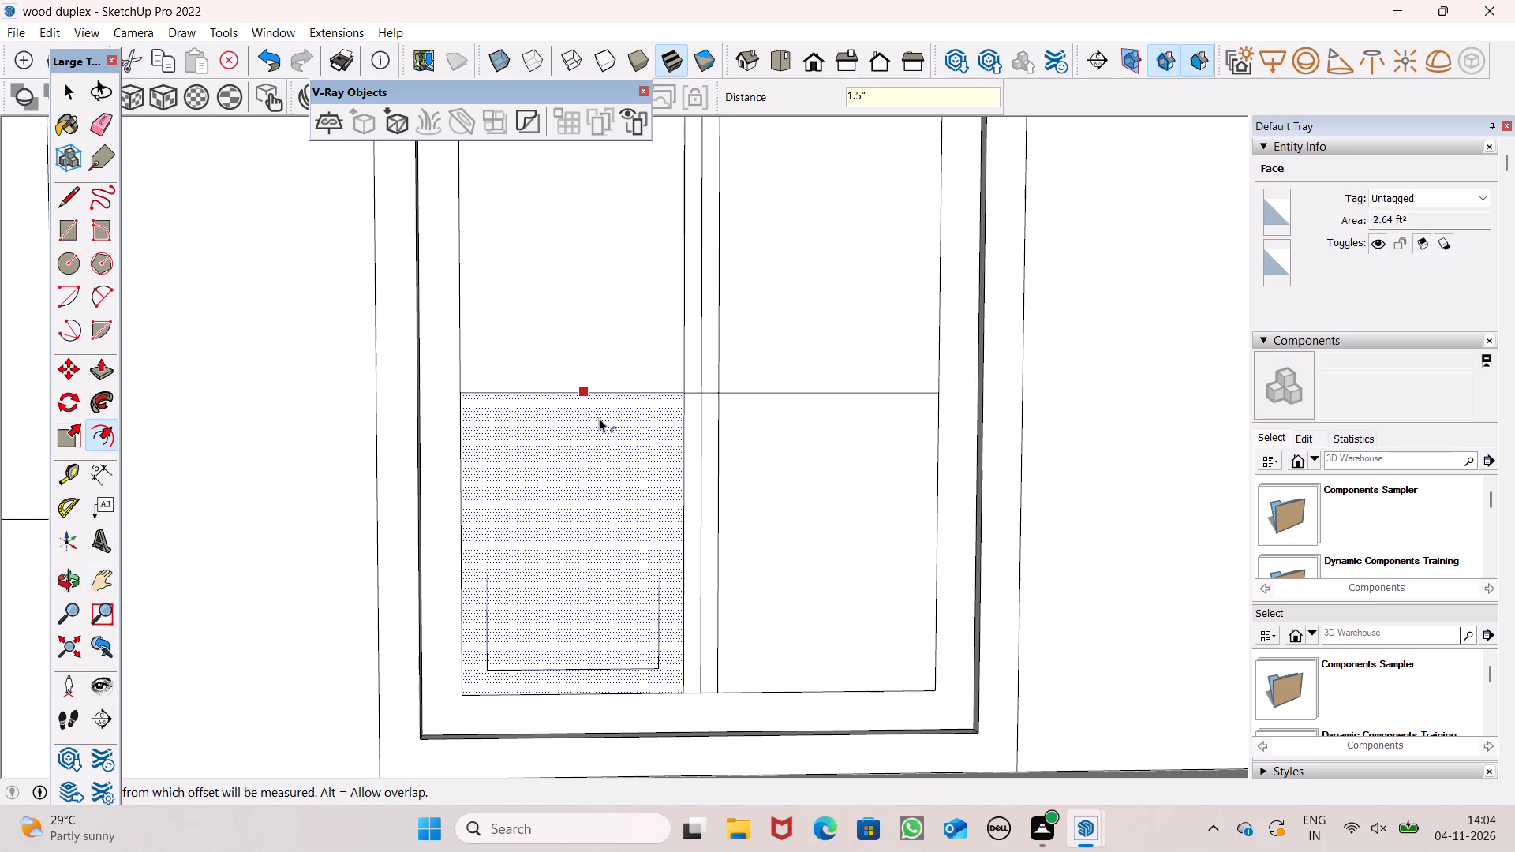
key("space")
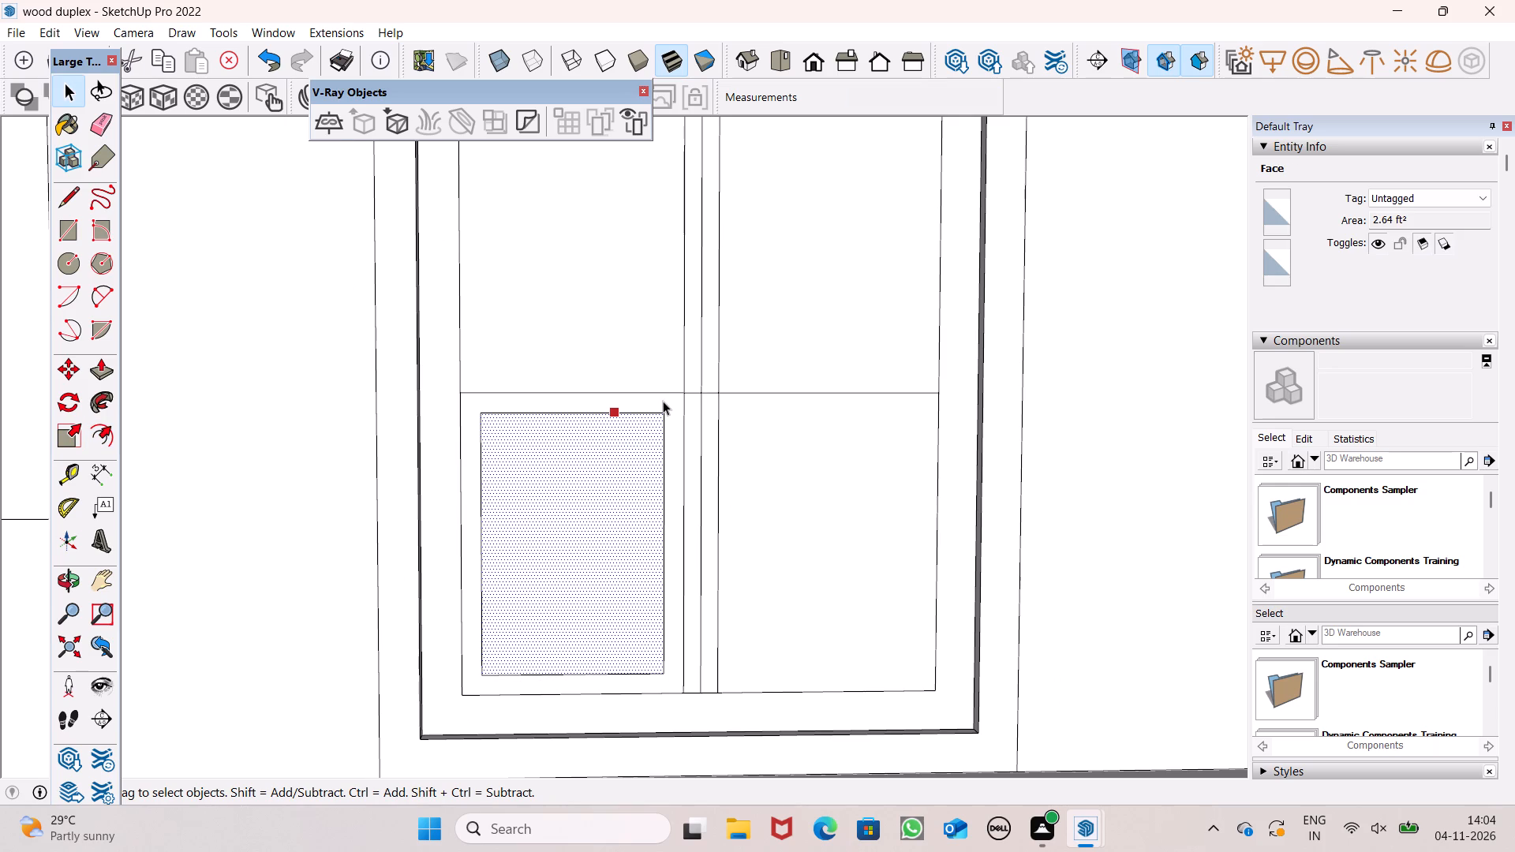
Erase the segments of the horizontal dividing line that cross the narrow central strip of the door.
scroll(667, 401, "up", 2)
key("space")
scroll(670, 405, "down", 3)
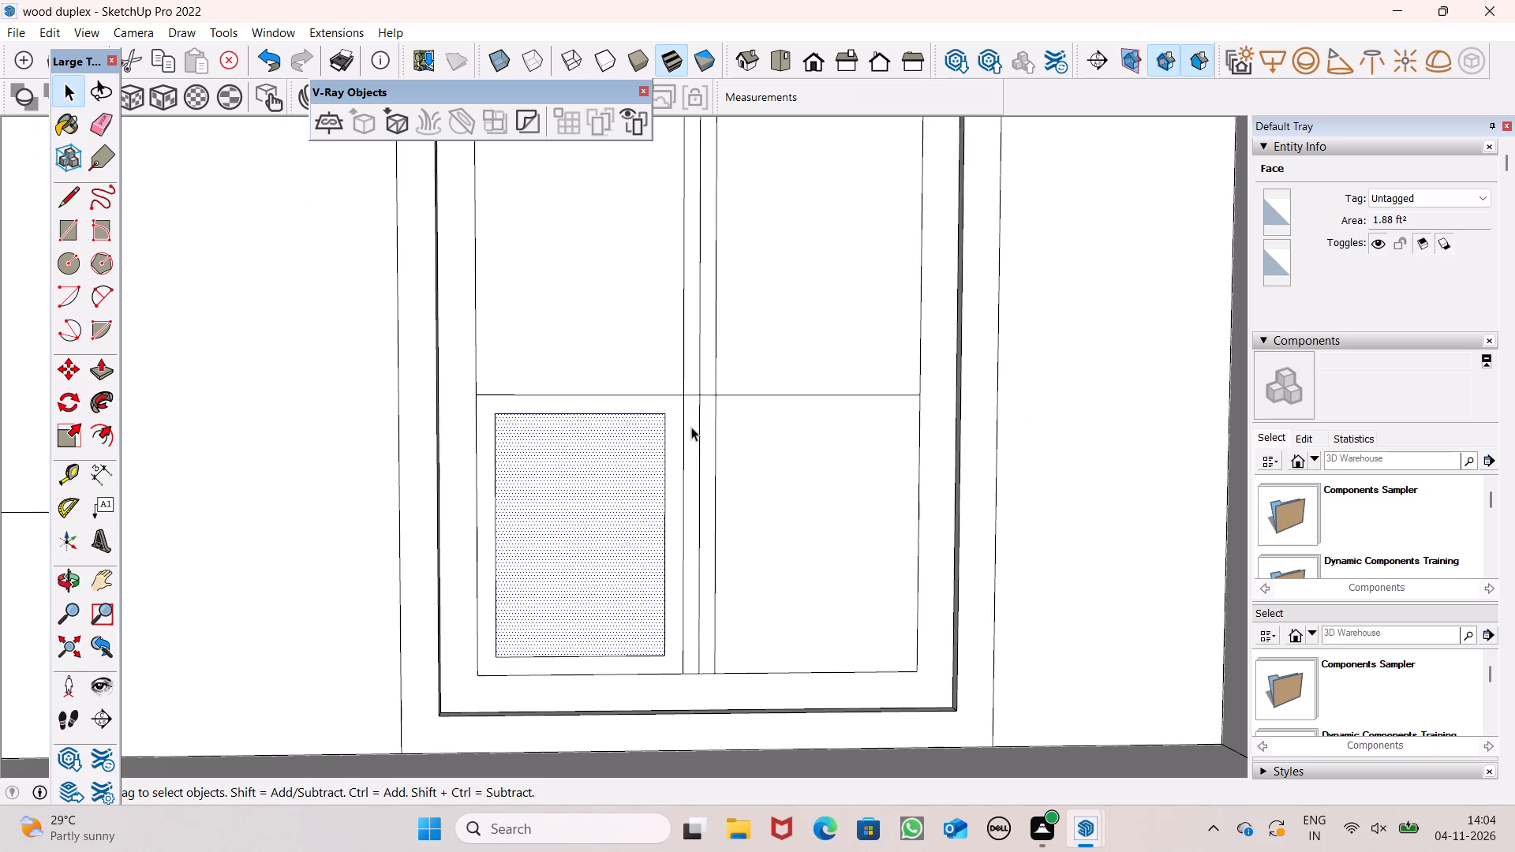
scroll(691, 431, "down", 2)
scroll(694, 392, "up", 6)
key("e")
left_click_drag(690, 405, 695, 431)
left_click_drag(711, 402, 711, 409)
left_click_drag(692, 403, 693, 414)
Offset the outline of the door's lower right panel inward by 1 1/2", matching the lower left panel's inset.
scroll(701, 474, "down", 5)
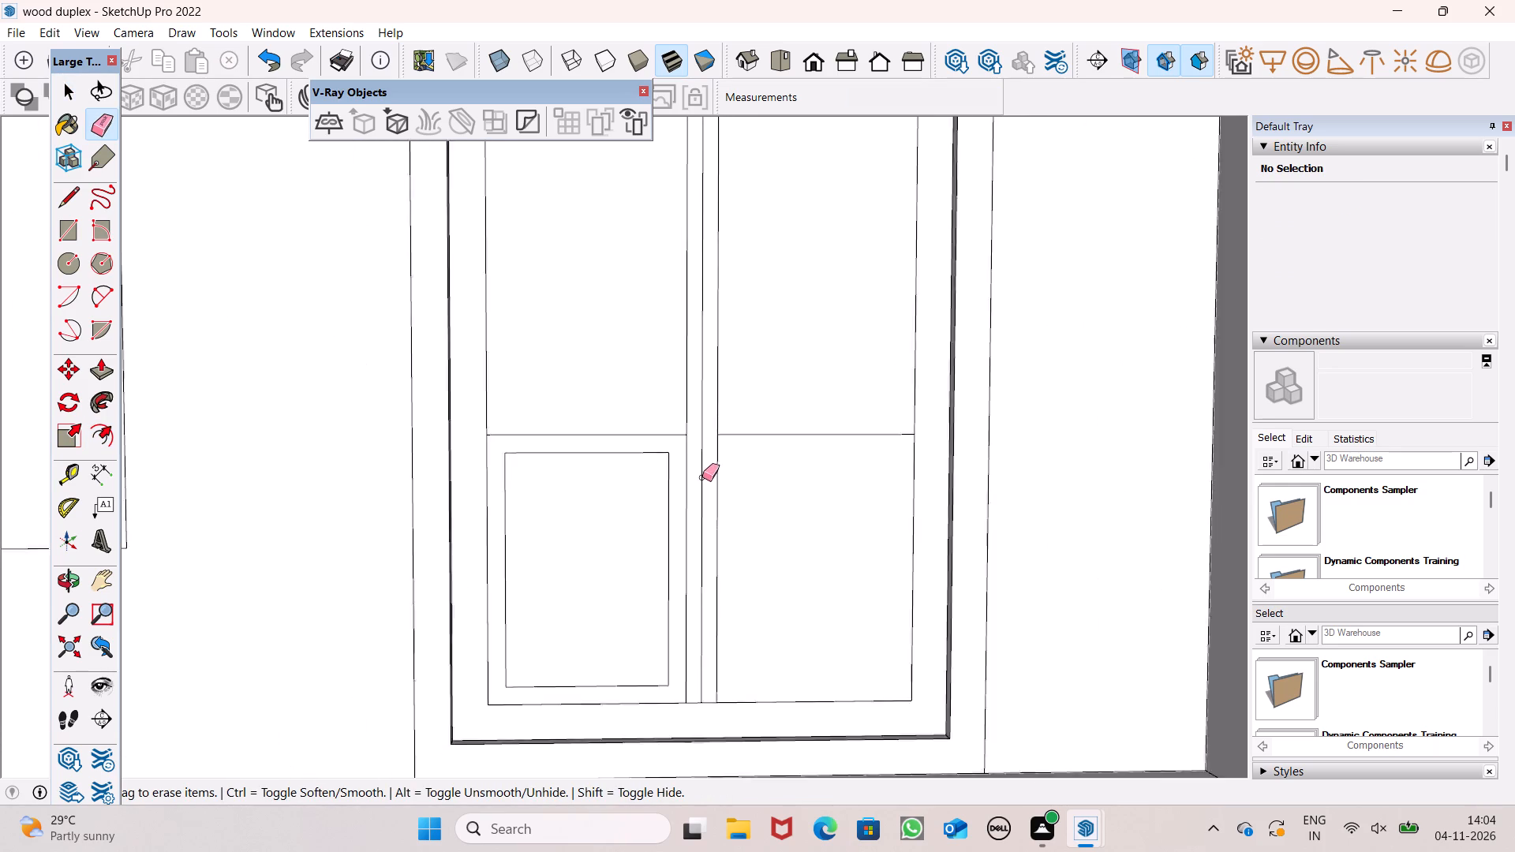
scroll(702, 477, "down", 4)
type("of")
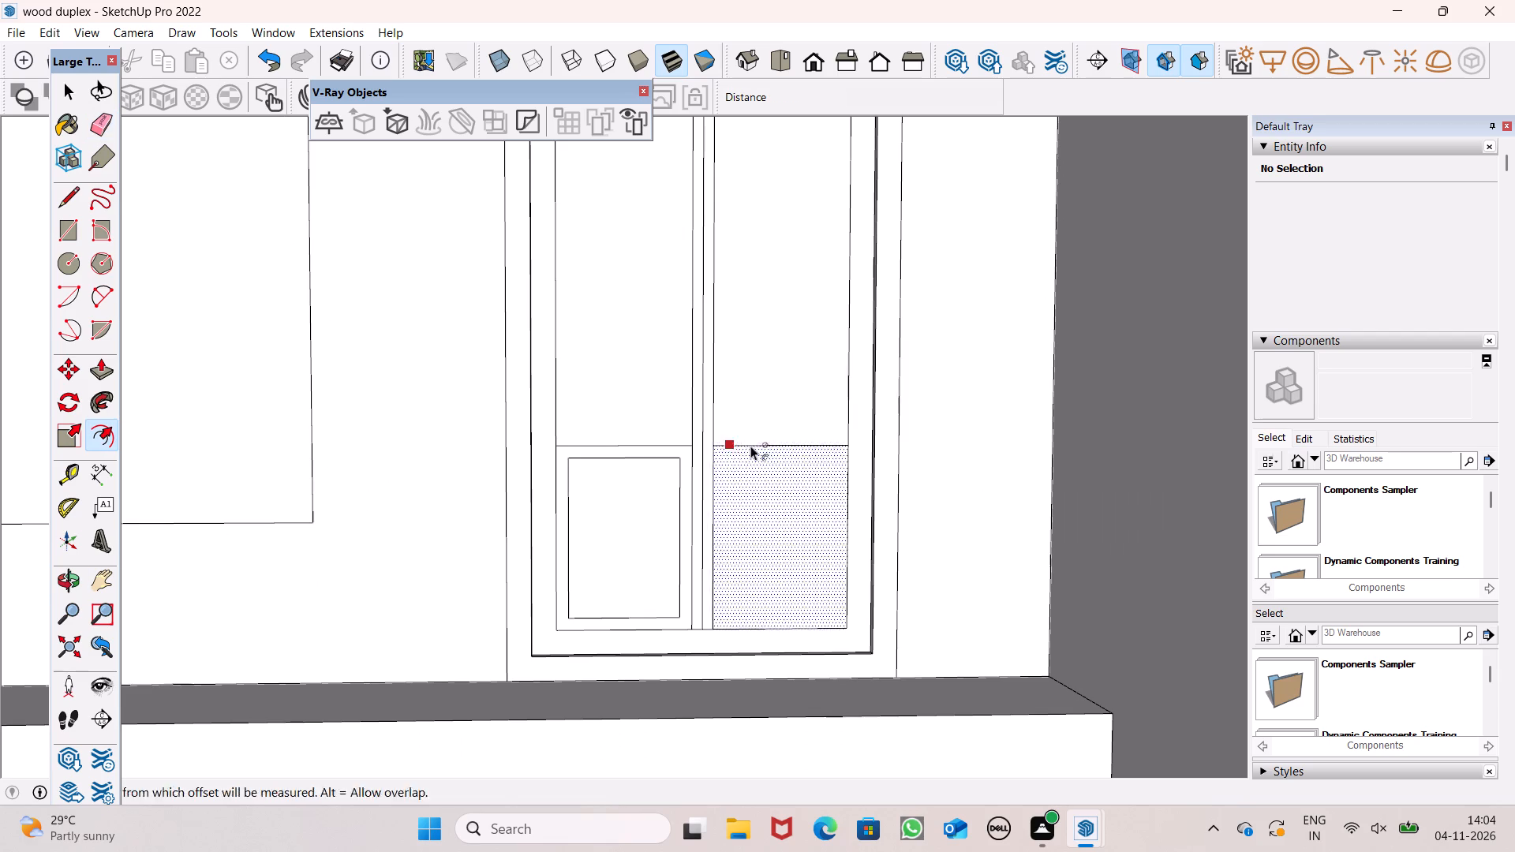
left_click(765, 456)
left_click(683, 461)
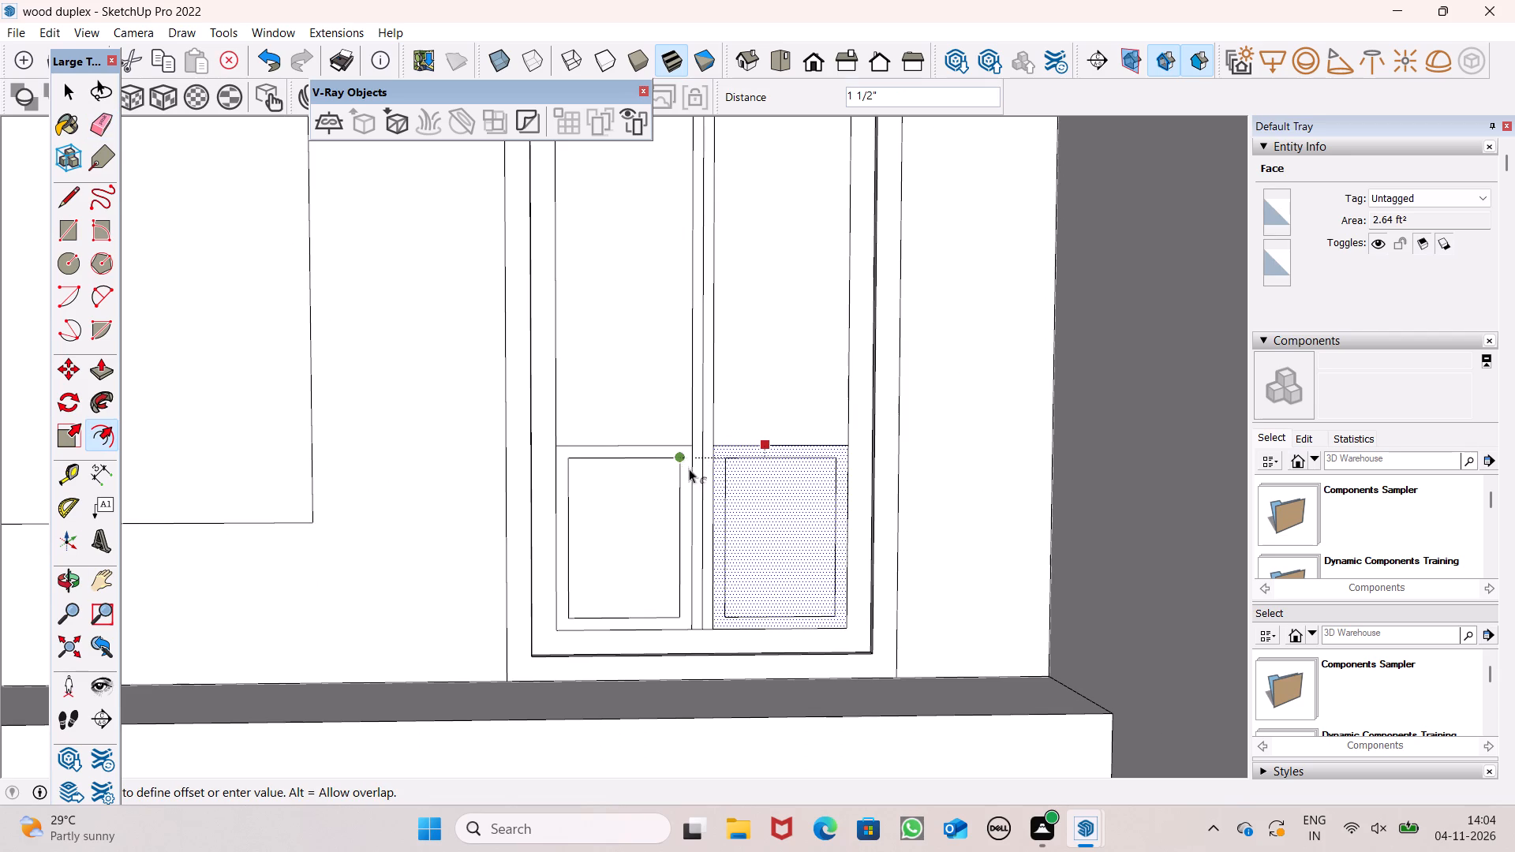
Offset the outline of the door's upper left panel inward by 1.5".
scroll(729, 512, "down", 7)
scroll(687, 299, "up", 5)
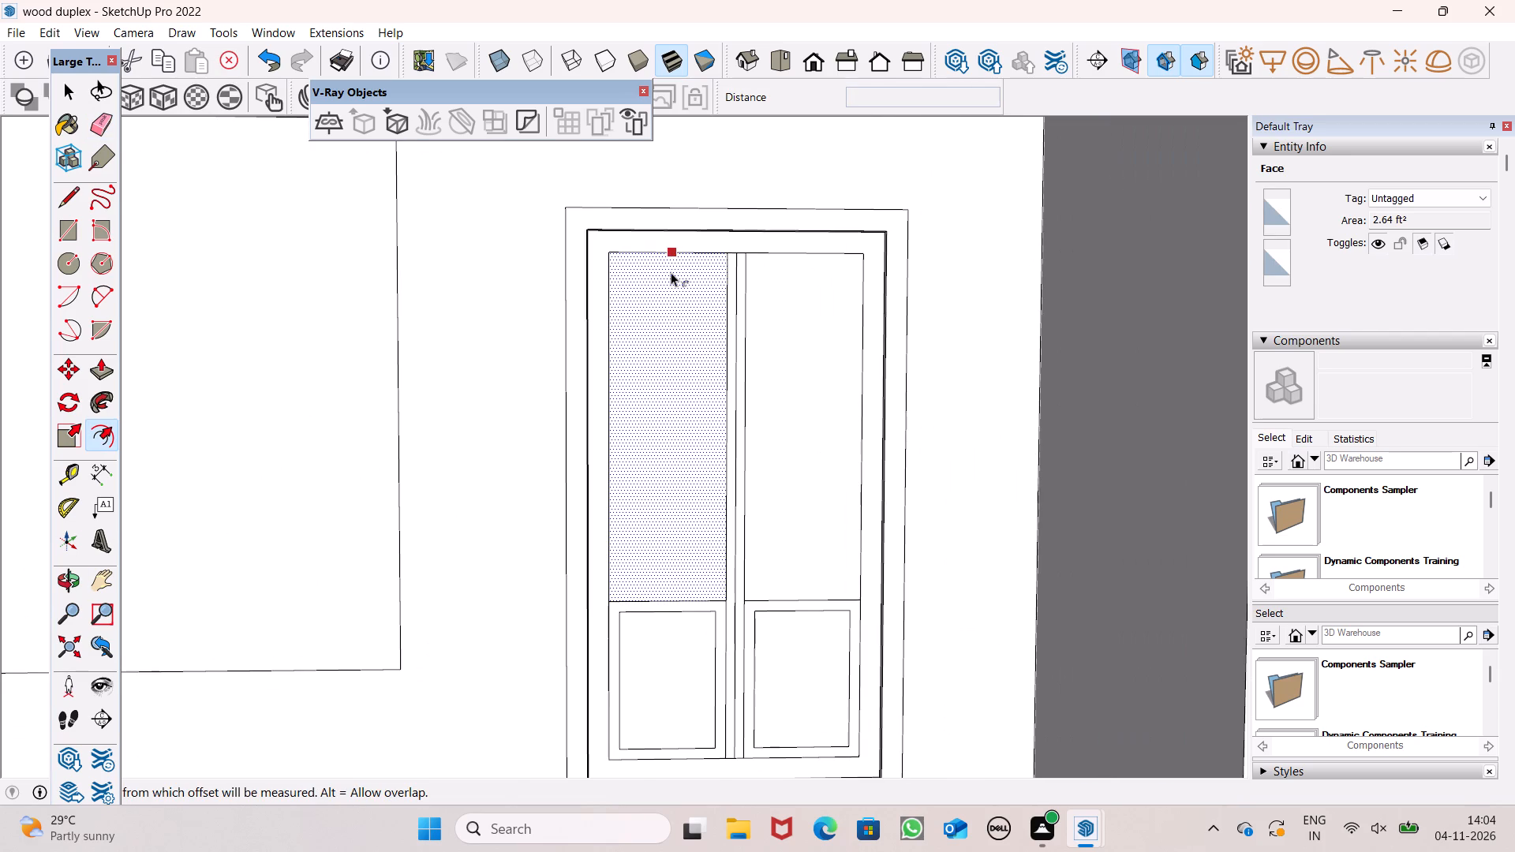
left_click(671, 272)
scroll(686, 269, "up", 1)
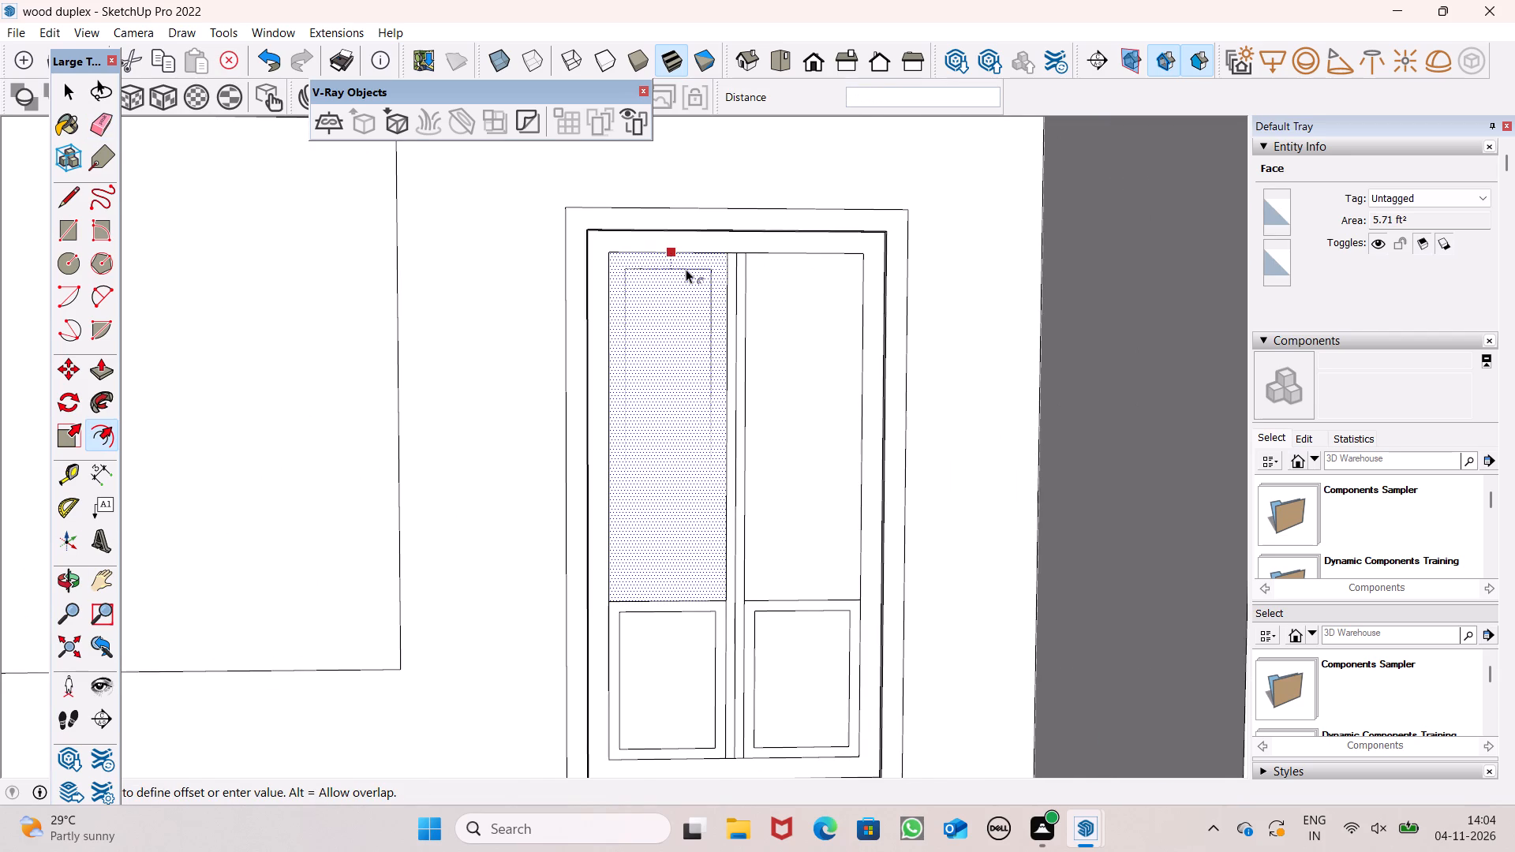
scroll(686, 269, "up", 1)
scroll(686, 269, "down", 2)
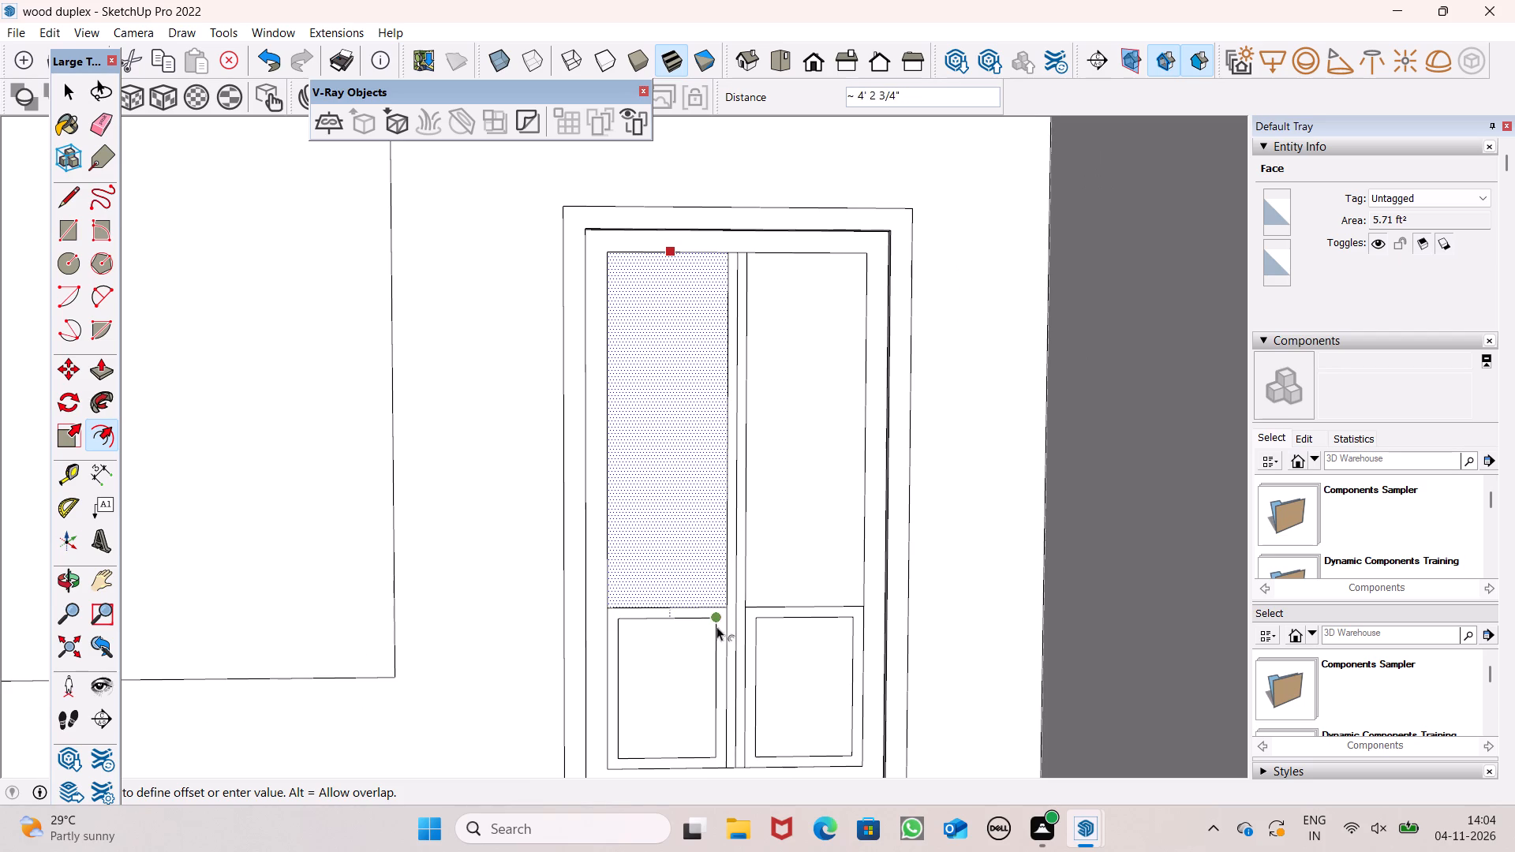
scroll(705, 361, "up", 3)
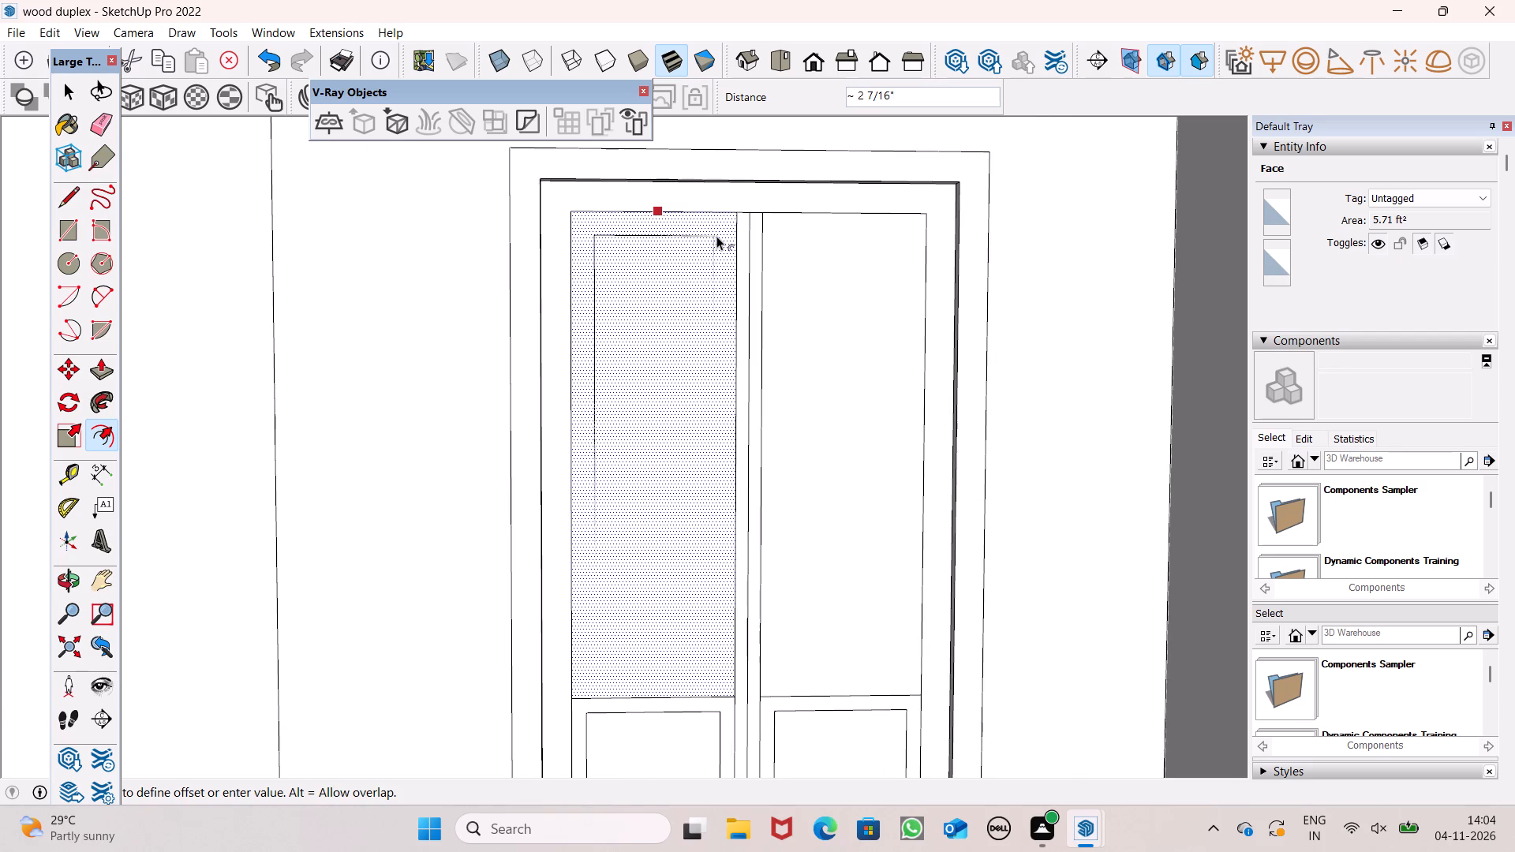
type("1.5\"")
key("Return")
Offset the outline of the door's upper right panel inward, matching the upper left panel's inset.
scroll(715, 251, "down", 3)
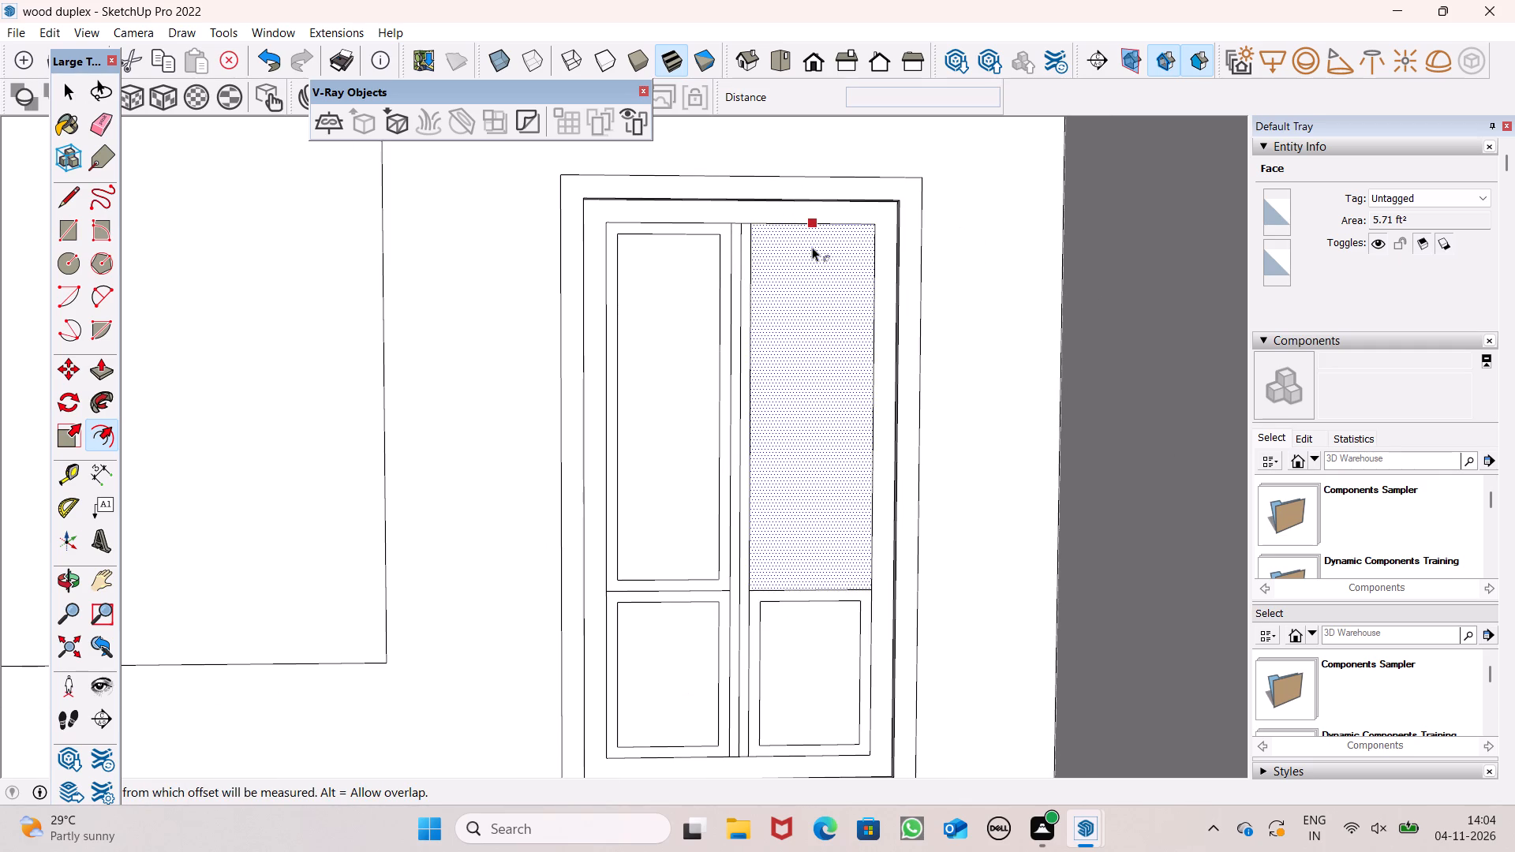
left_click(812, 247)
left_click(716, 238)
key("space")
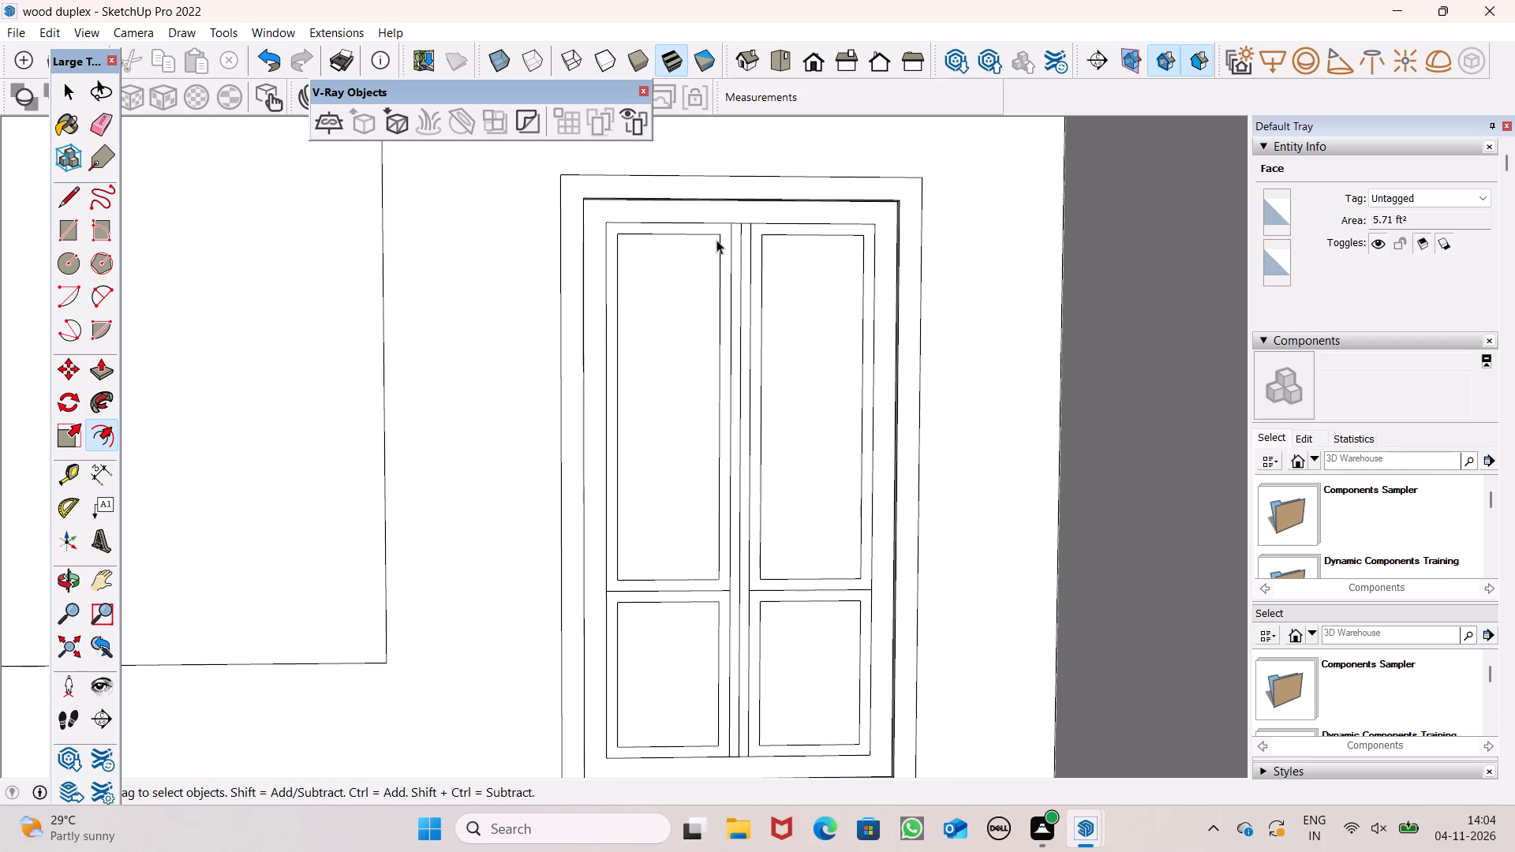
scroll(696, 268, "down", 6)
left_click(26, 423)
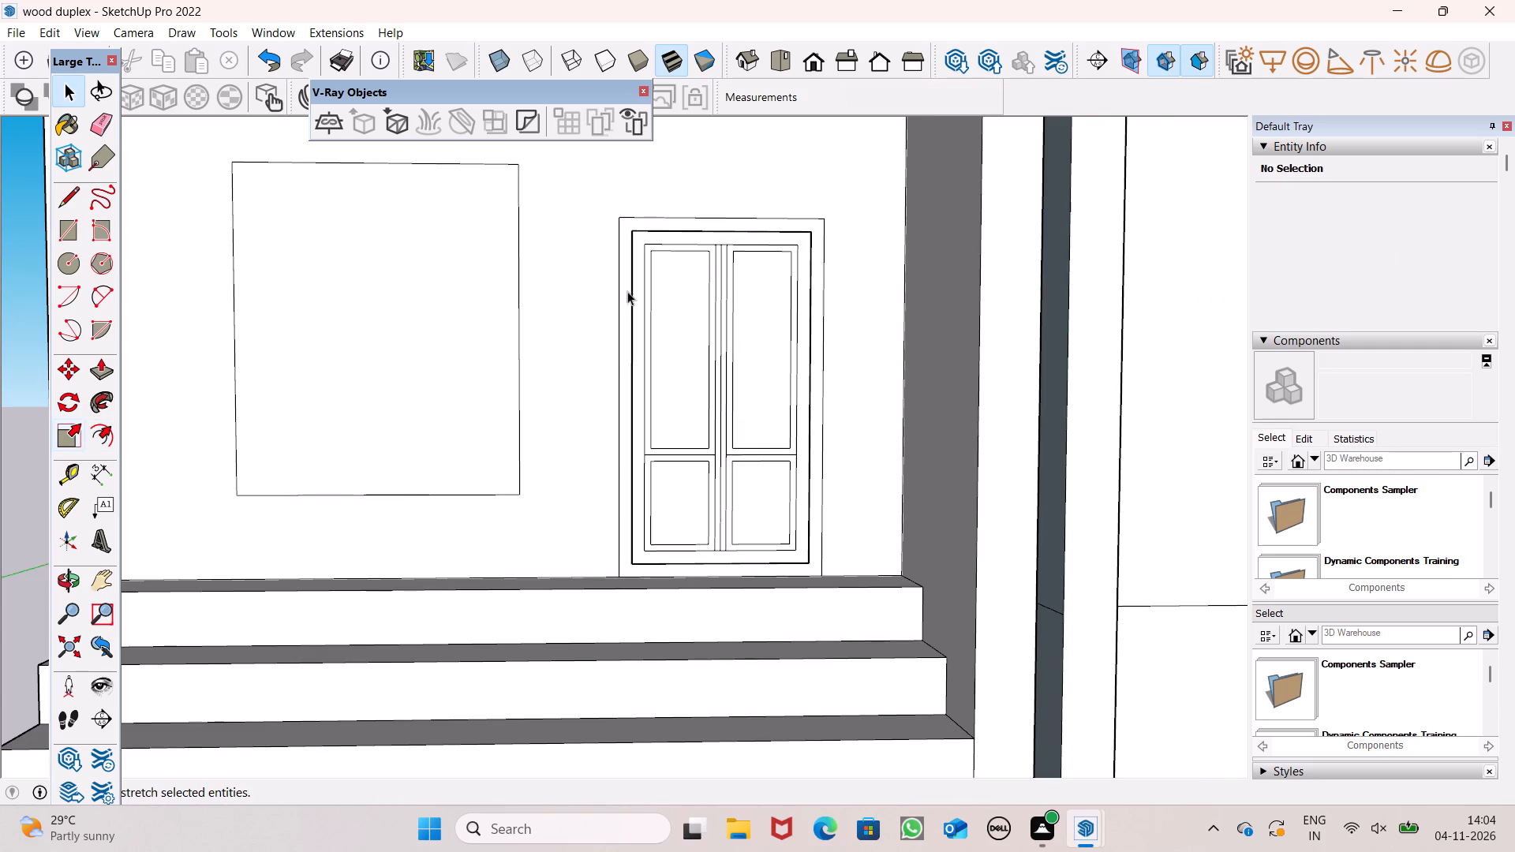
Draw diagonal mitre lines joining the inner and outer borders at both bottom corners of the door's upper right panel.
scroll(745, 431, "up", 9)
scroll(708, 501, "up", 3)
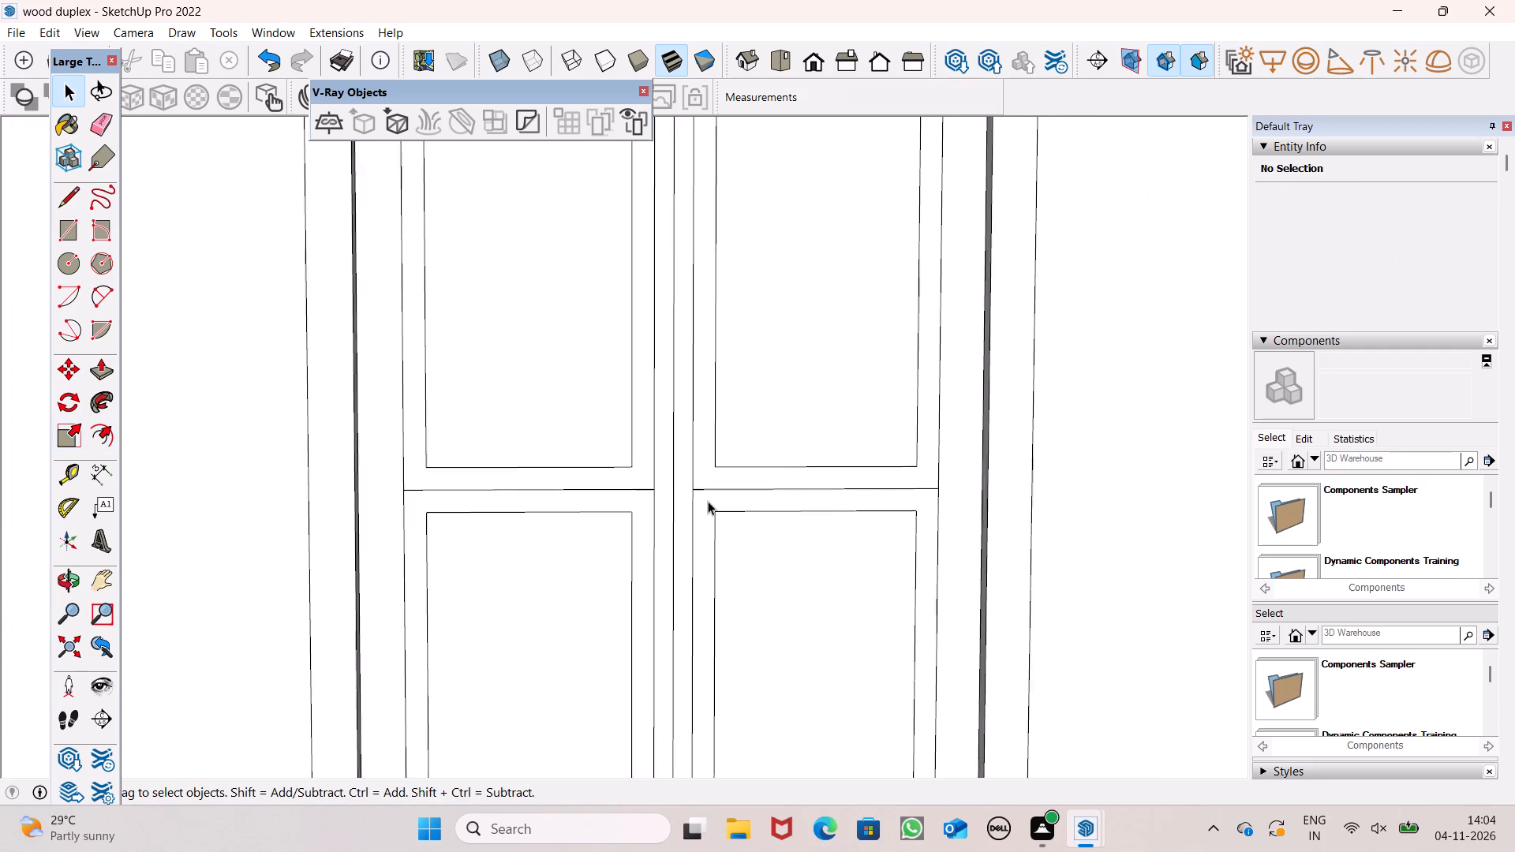
scroll(708, 501, "up", 5)
key("l")
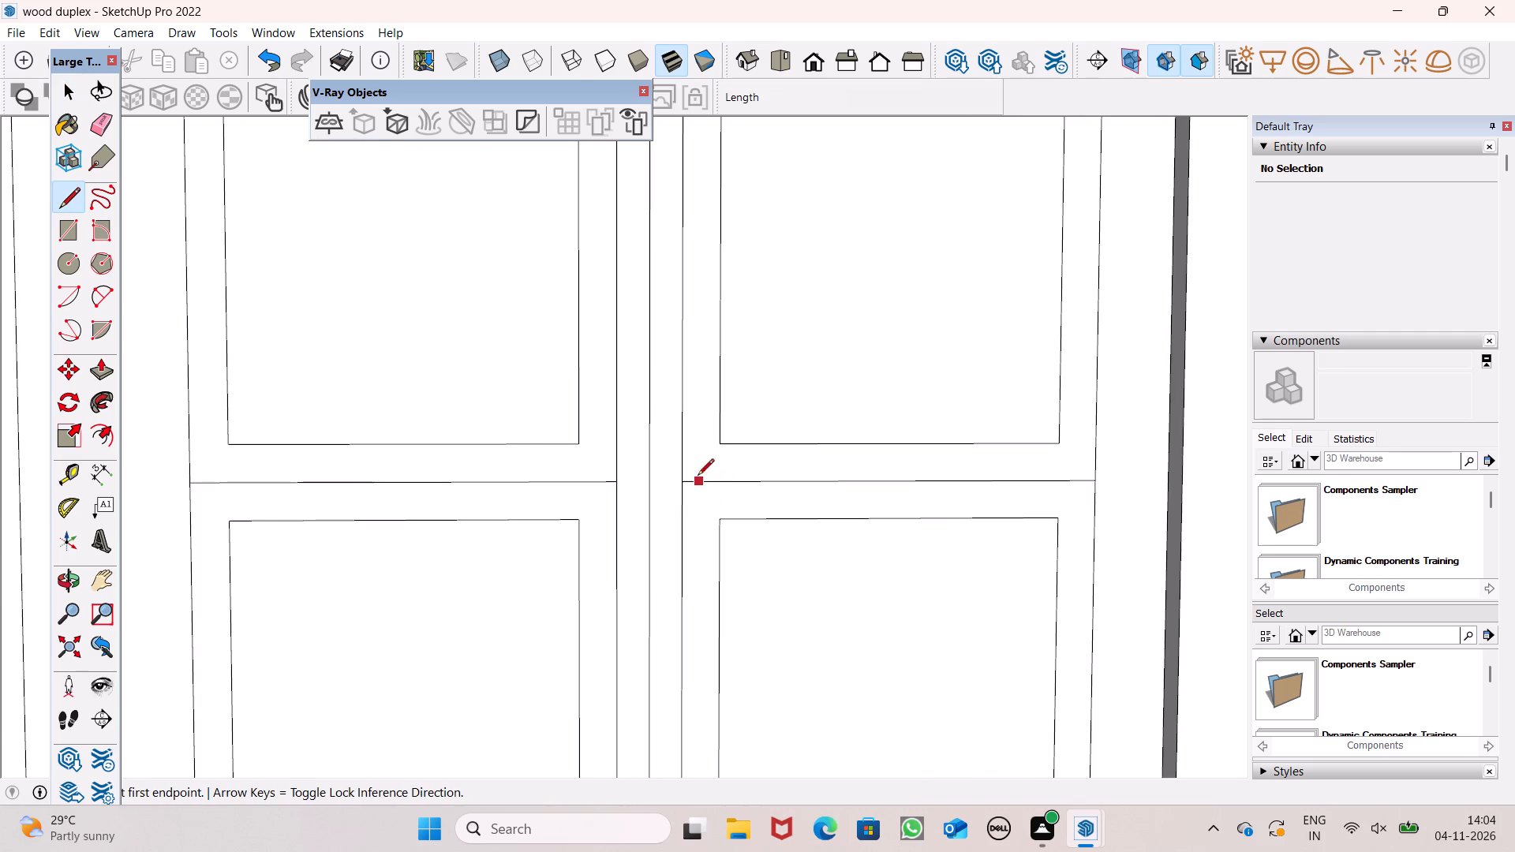
left_click(682, 483)
left_click(718, 444)
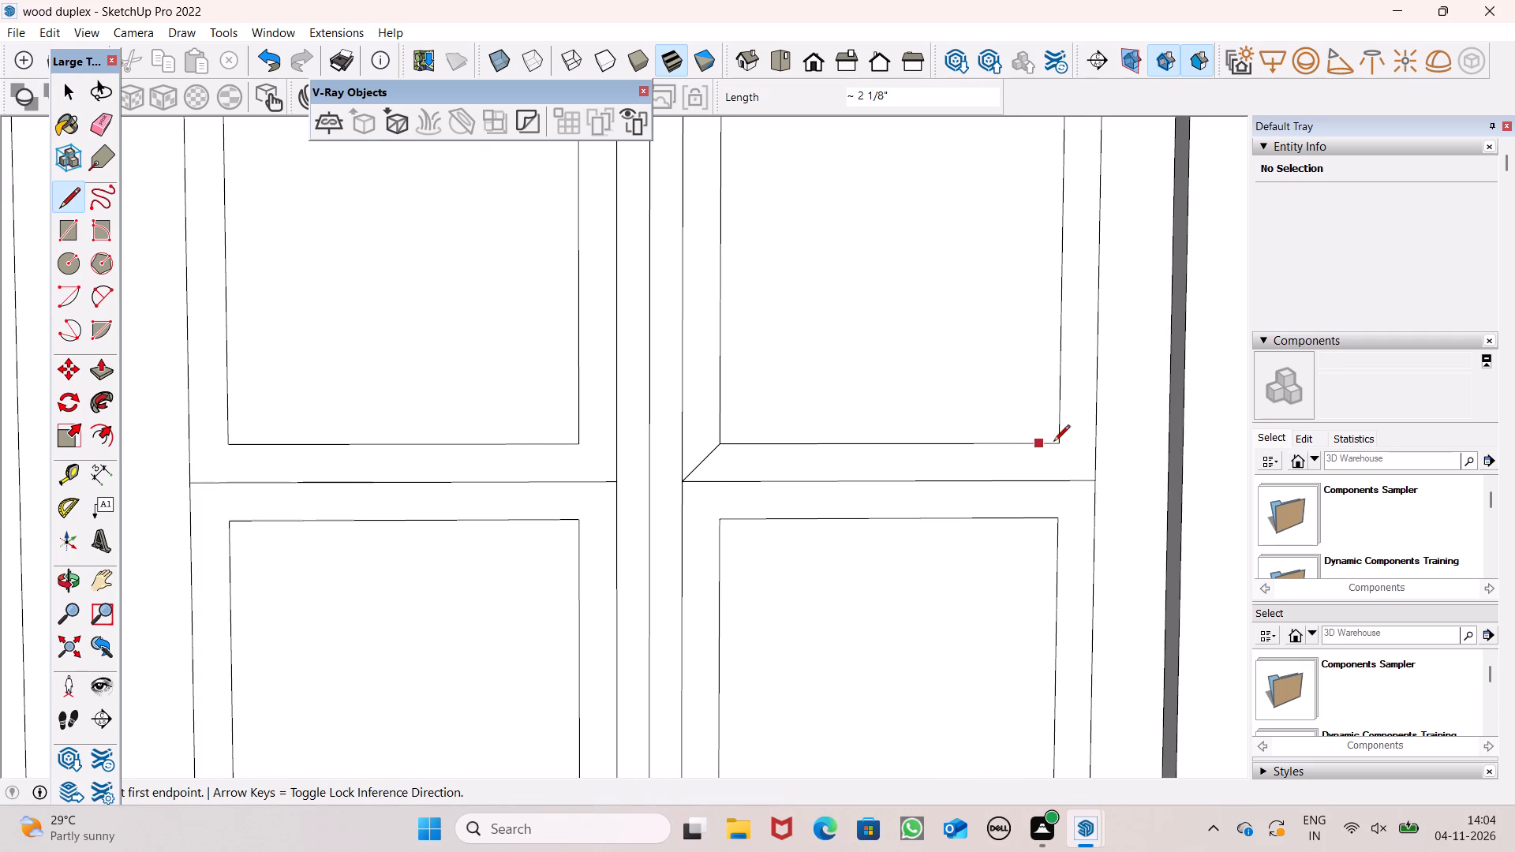
left_click(1053, 442)
left_click(1093, 480)
Draw diagonal mitre lines between the inner and outer borders at all four top corners of the door's two upper panels.
scroll(1020, 547, "down", 8)
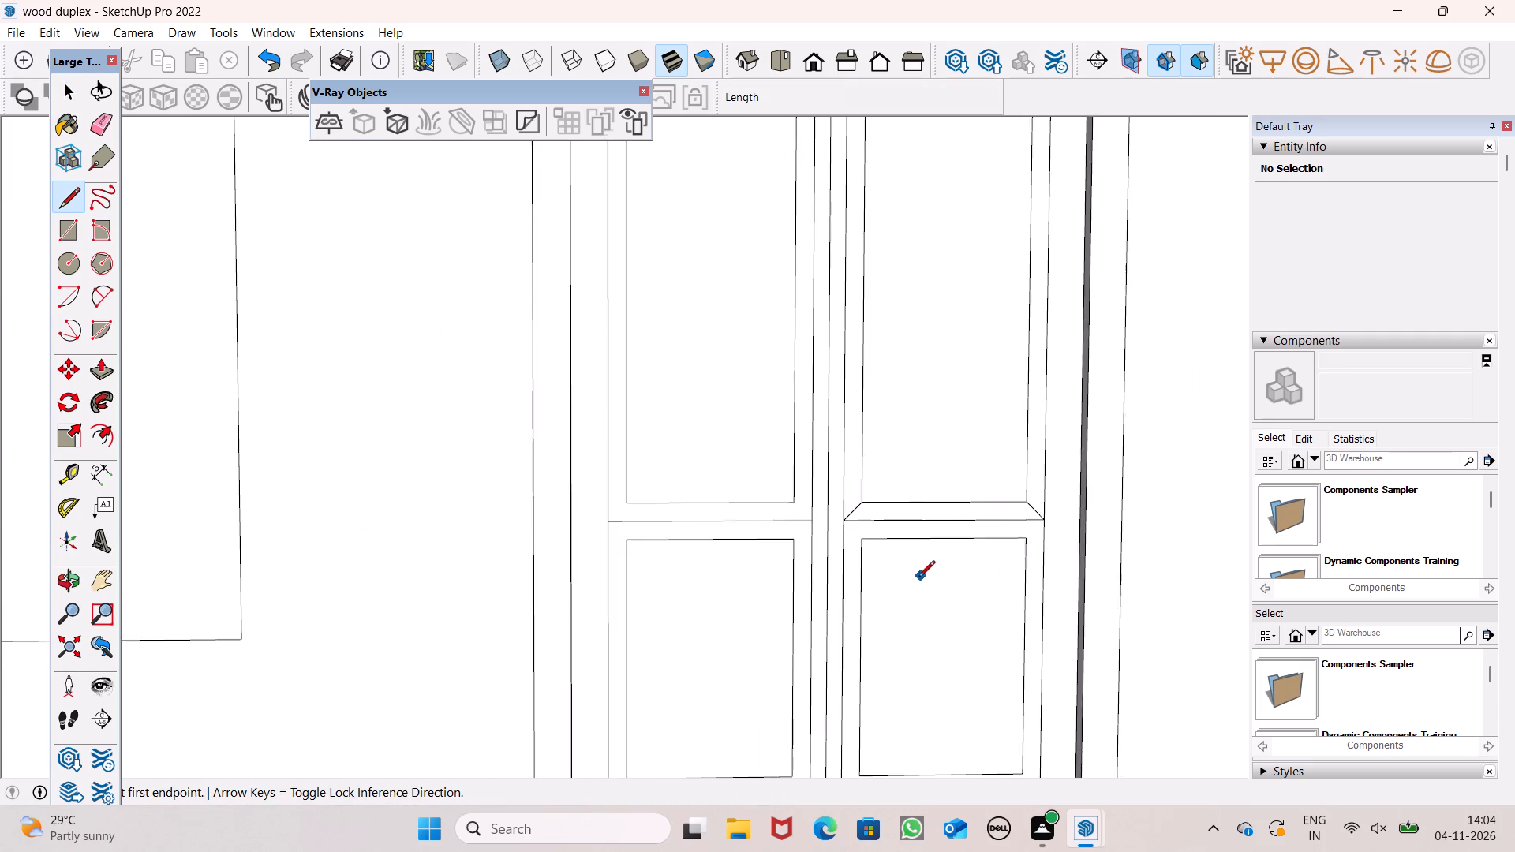
scroll(918, 579, "up", 1)
scroll(918, 581, "down", 7)
scroll(911, 182, "up", 2)
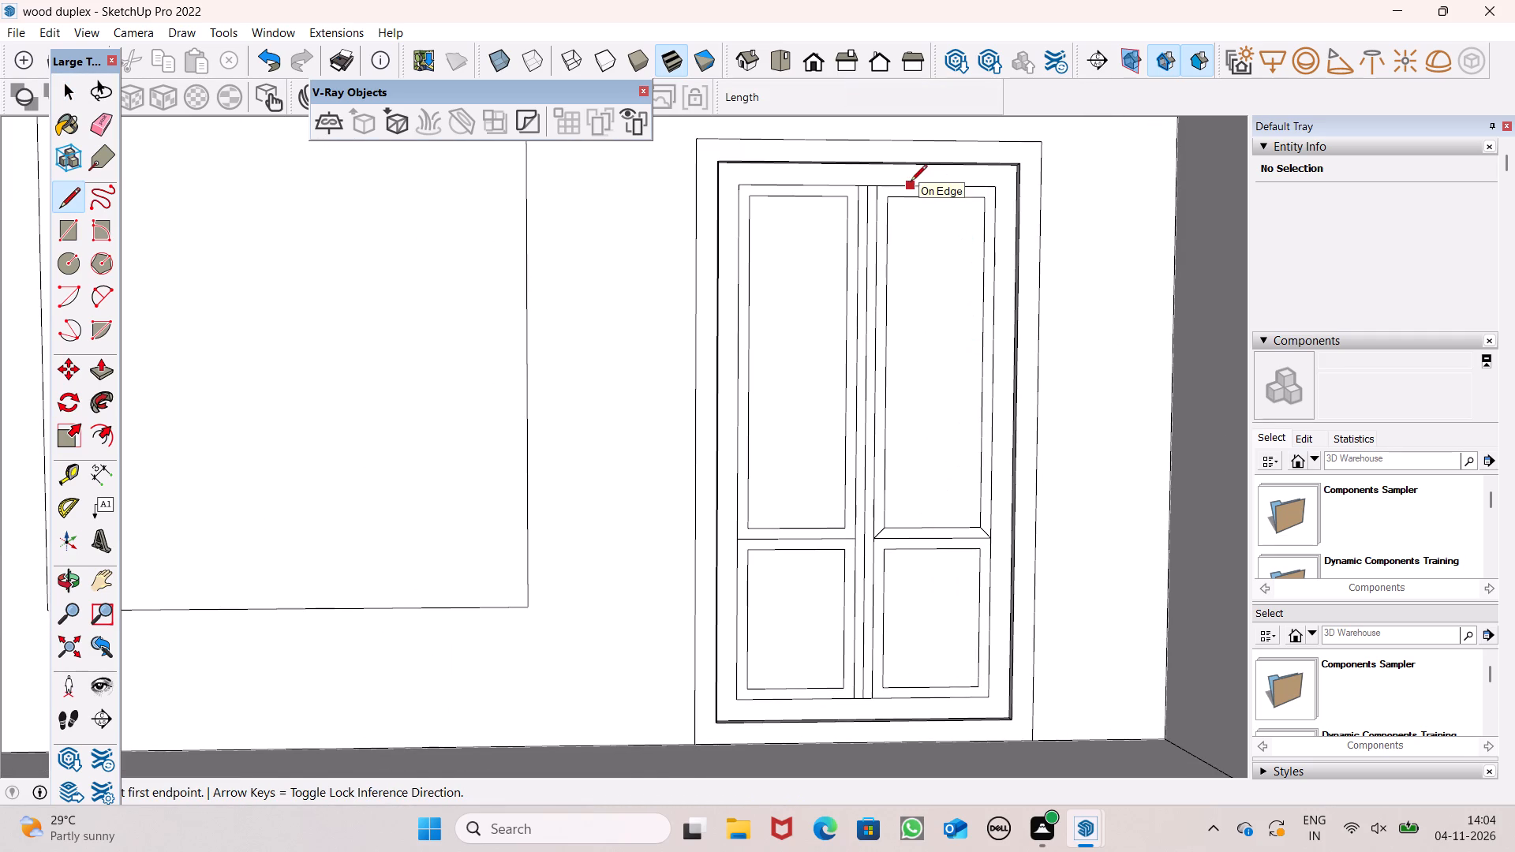
scroll(911, 182, "up", 7)
left_click(832, 185)
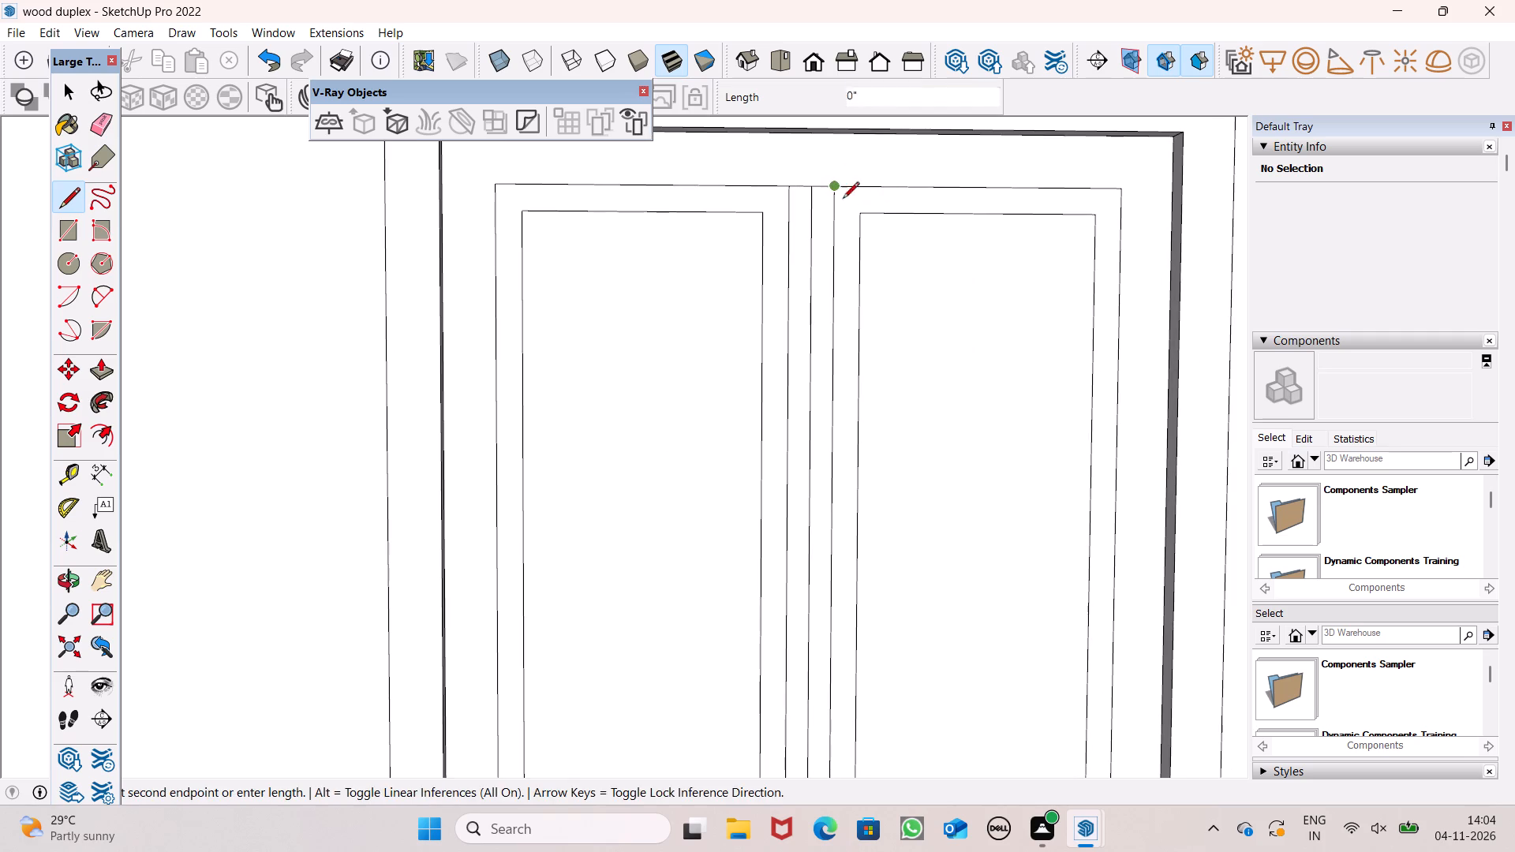
left_click(861, 216)
left_click(764, 213)
left_click(789, 189)
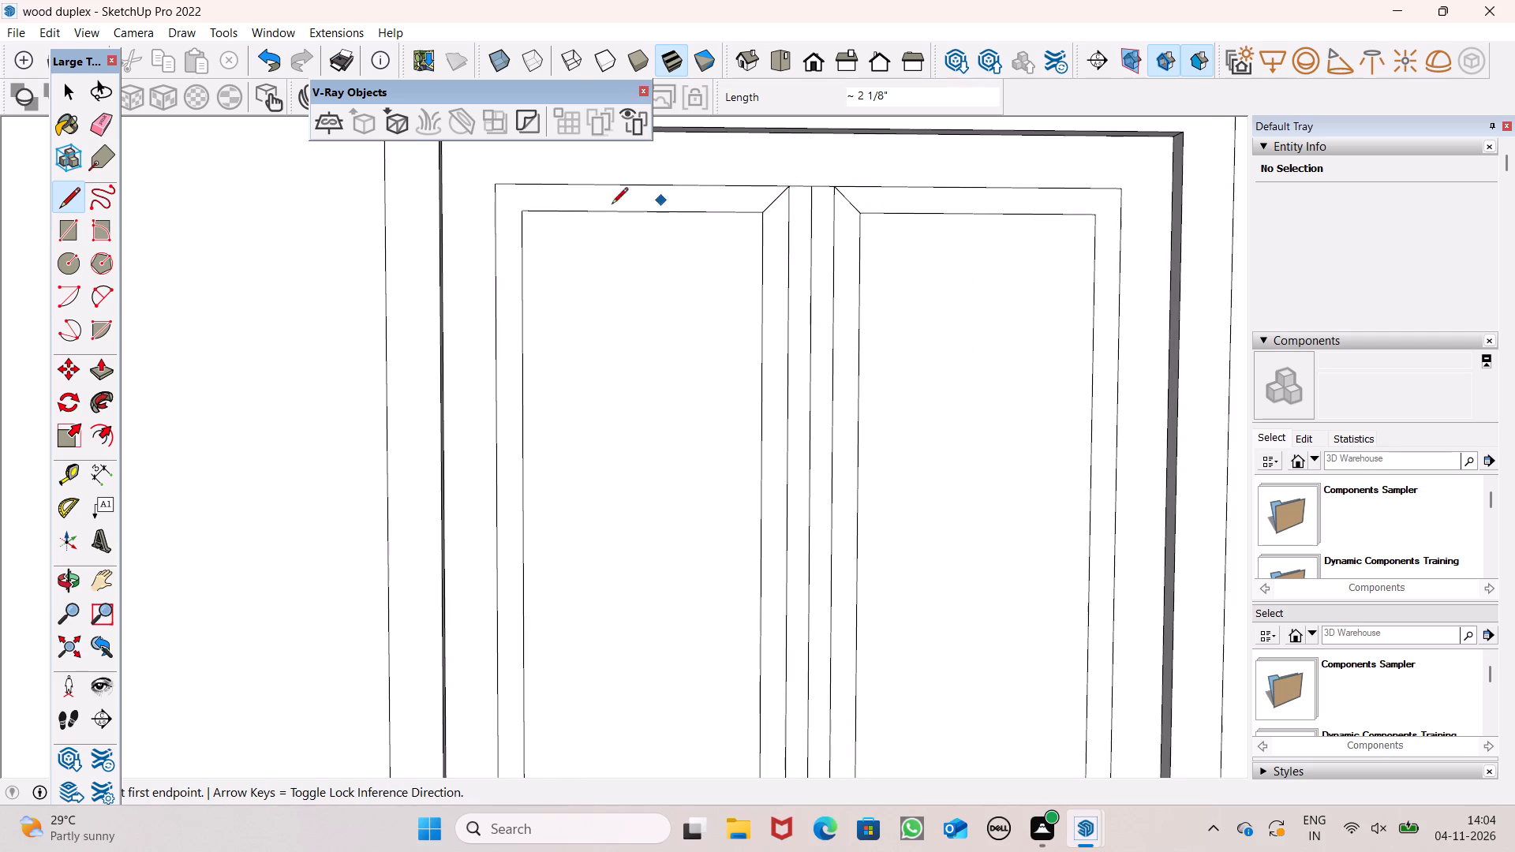
left_click(527, 213)
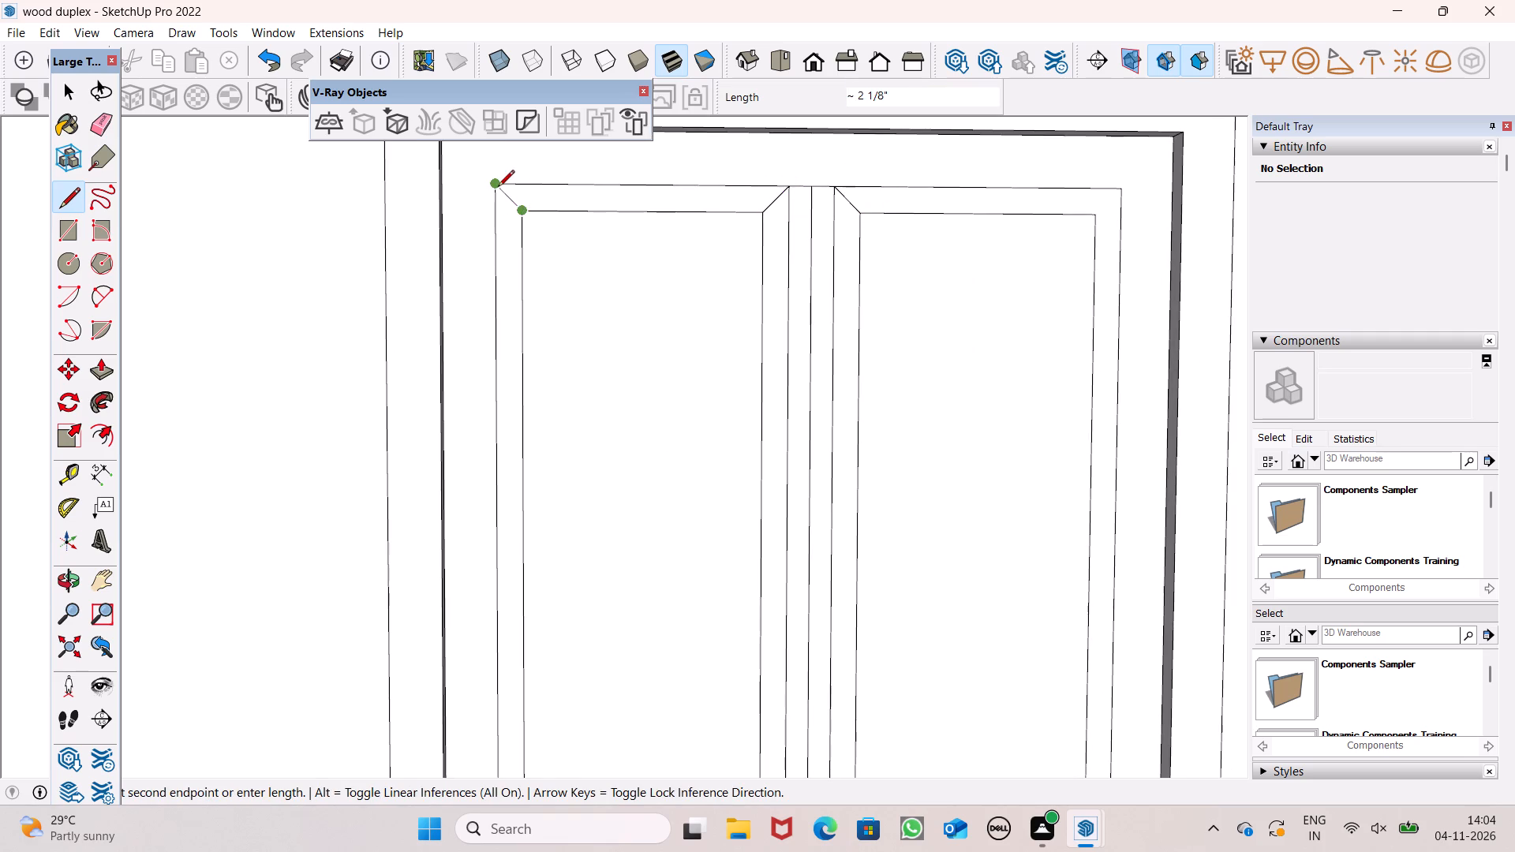
left_click(498, 188)
scroll(628, 181, "down", 6)
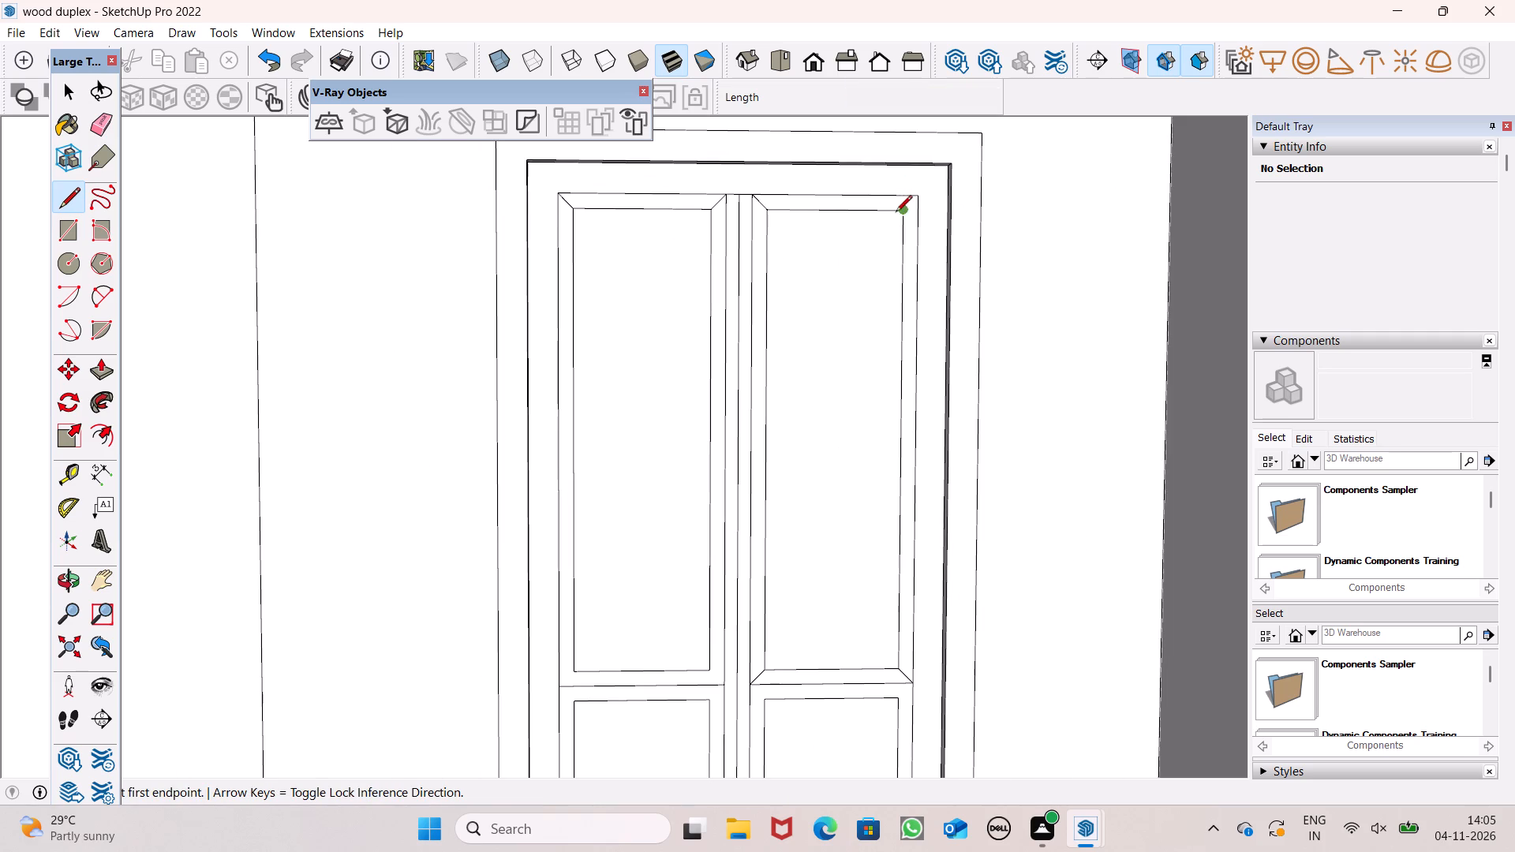
left_click(897, 211)
left_click(915, 196)
Draw four diagonal lines joining the left leaf's inset corners above and below its horizontal divider to the divider's ends.
scroll(776, 194, "down", 10)
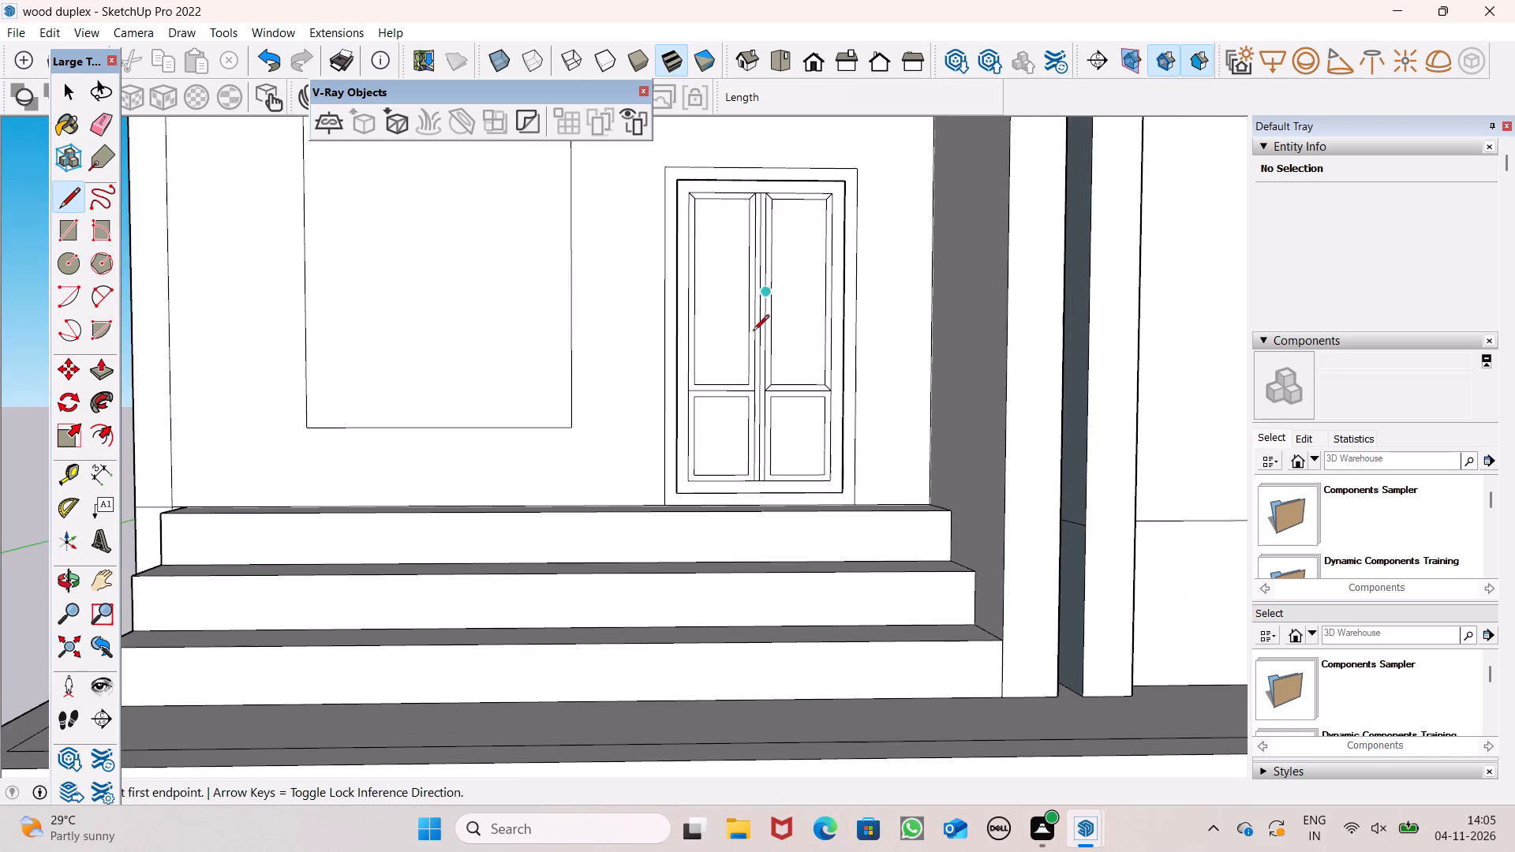
scroll(726, 413, "up", 14)
left_click(662, 353)
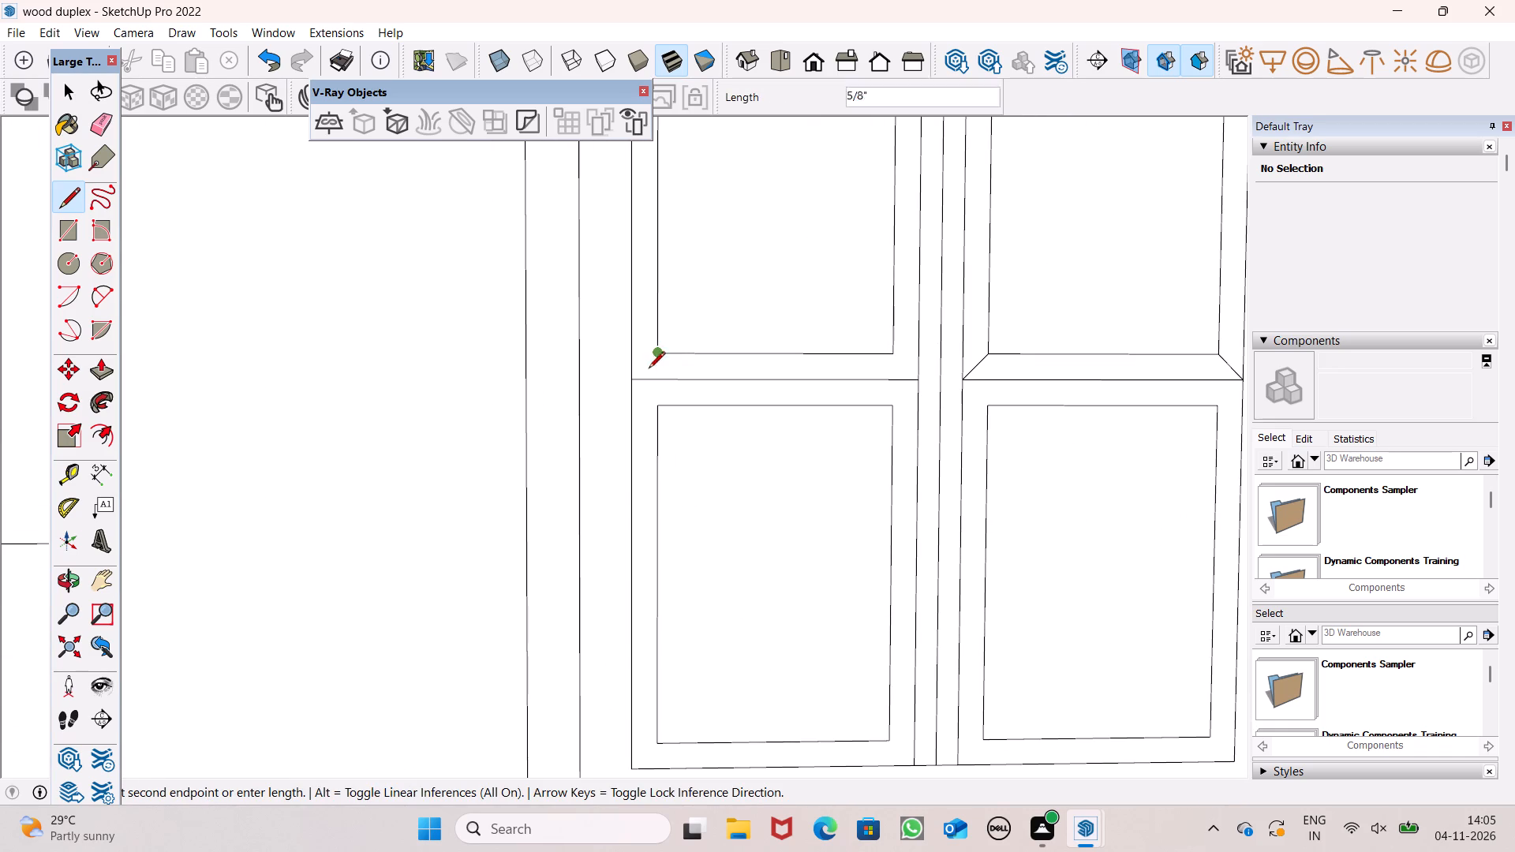
left_click(637, 381)
left_click(888, 355)
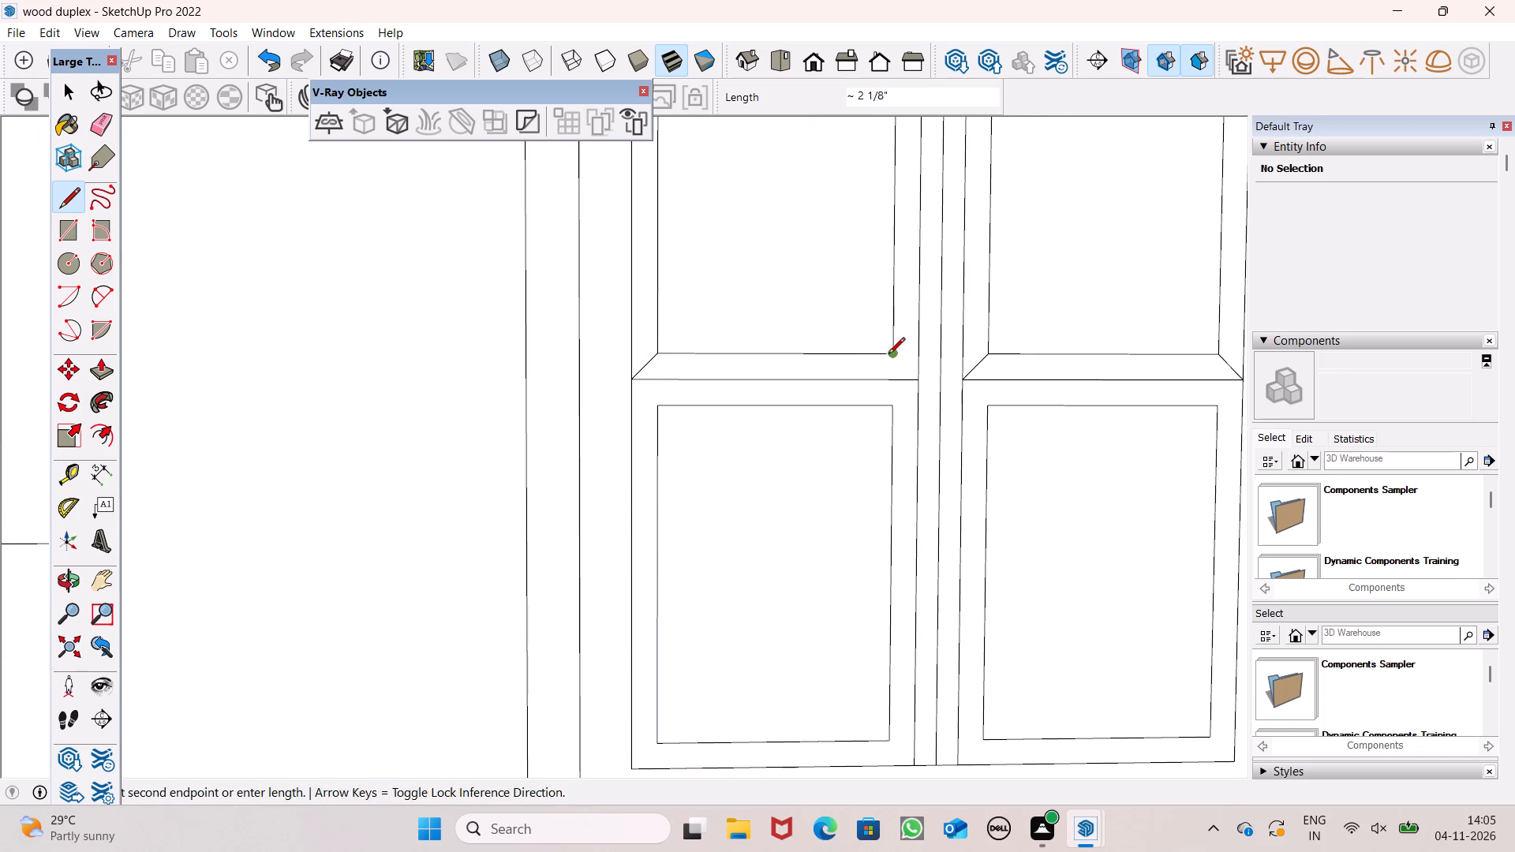
left_click(915, 378)
left_click(888, 411)
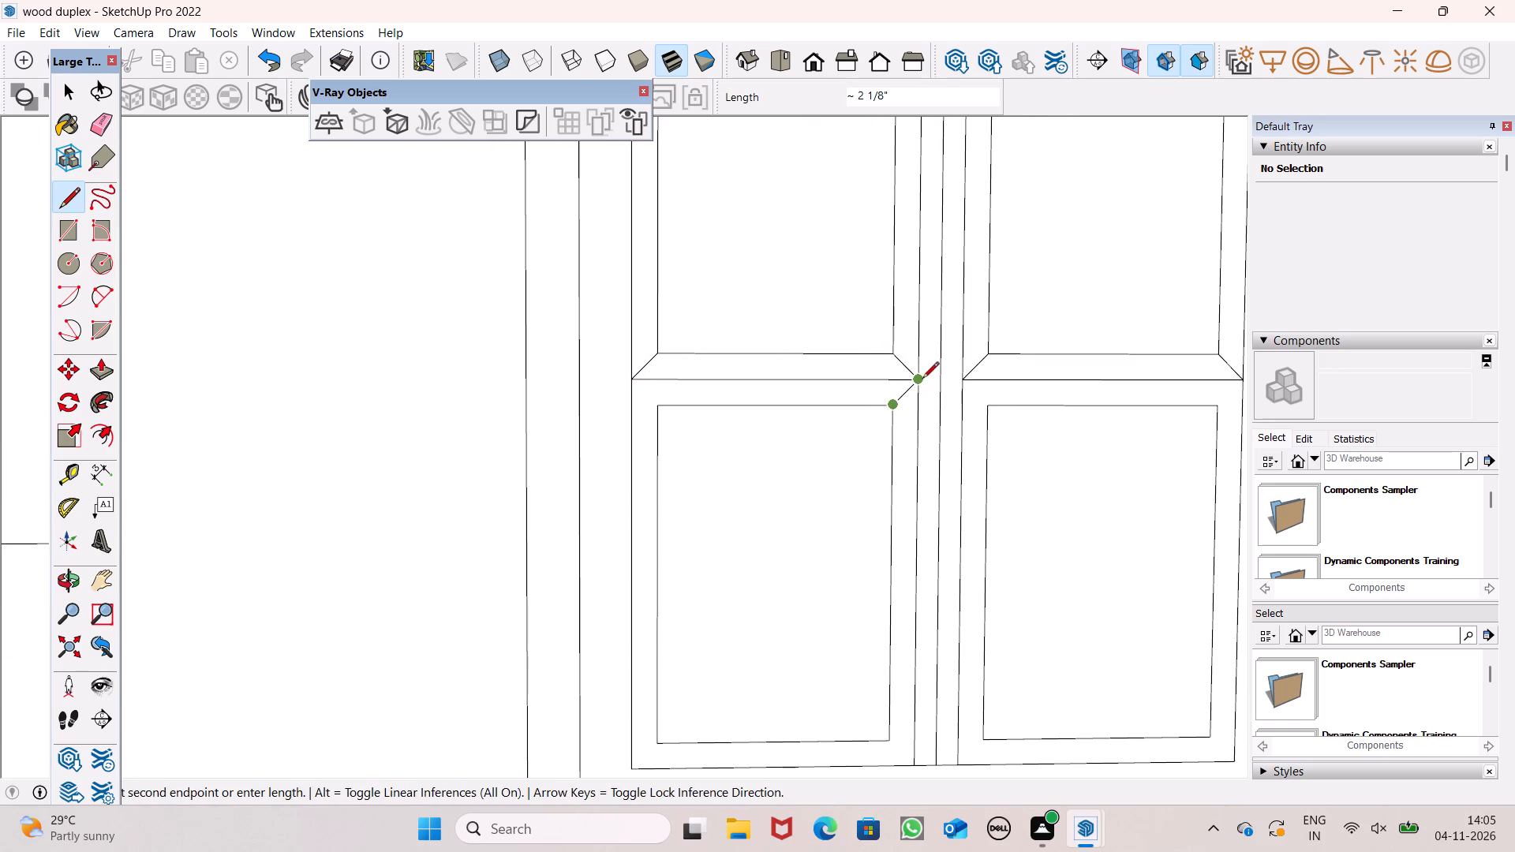
left_click(922, 377)
left_click(660, 408)
left_click(628, 380)
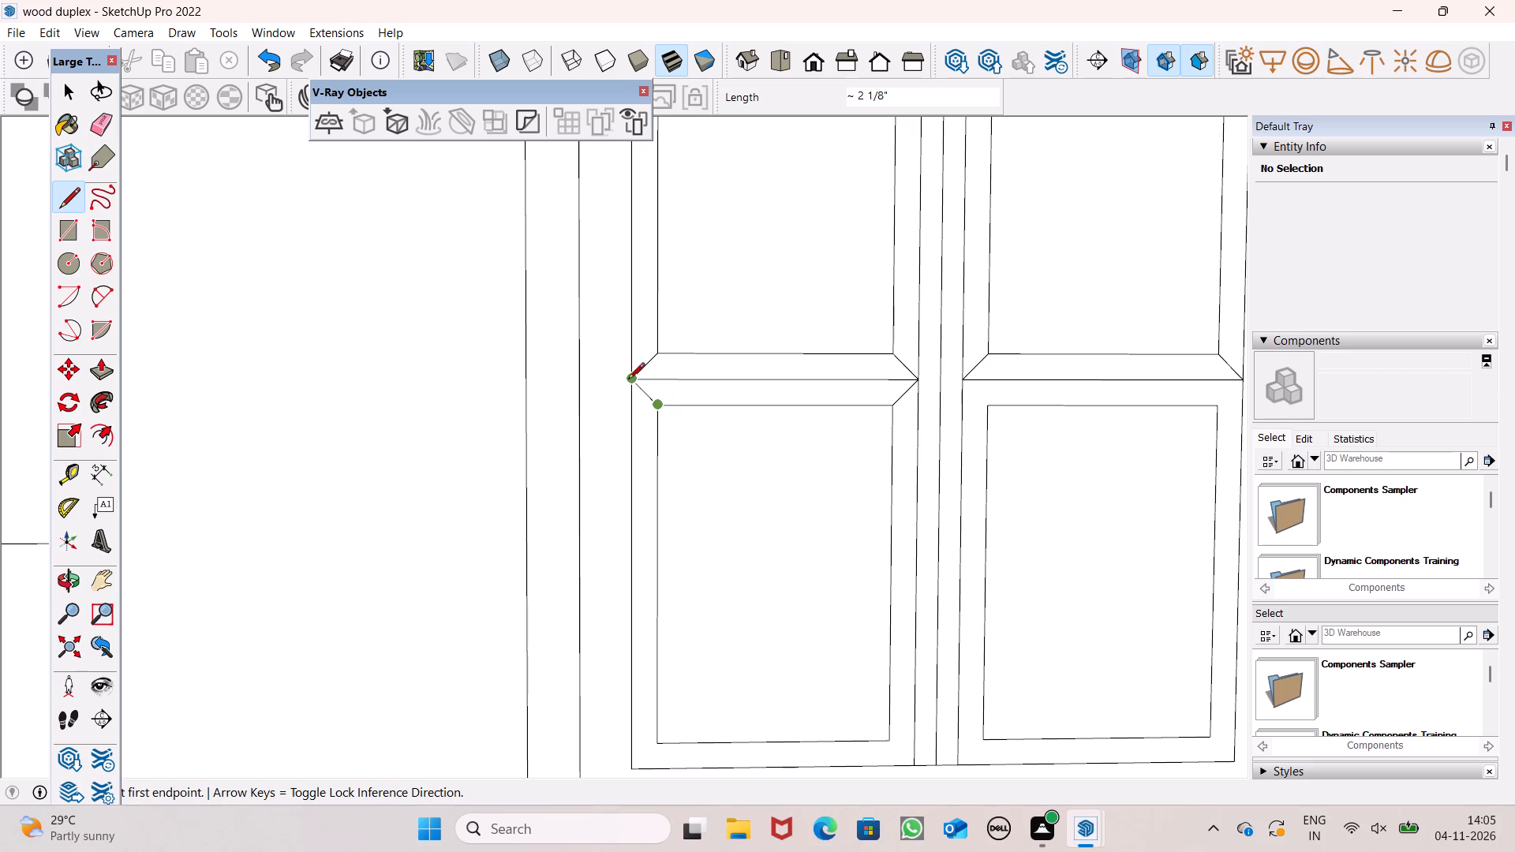
Draw diagonal mitre lines between the inner and outer borders at both bottom corners of the door's lower left panel.
scroll(692, 321, "down", 5)
scroll(745, 379, "down", 7)
scroll(725, 500, "up", 2)
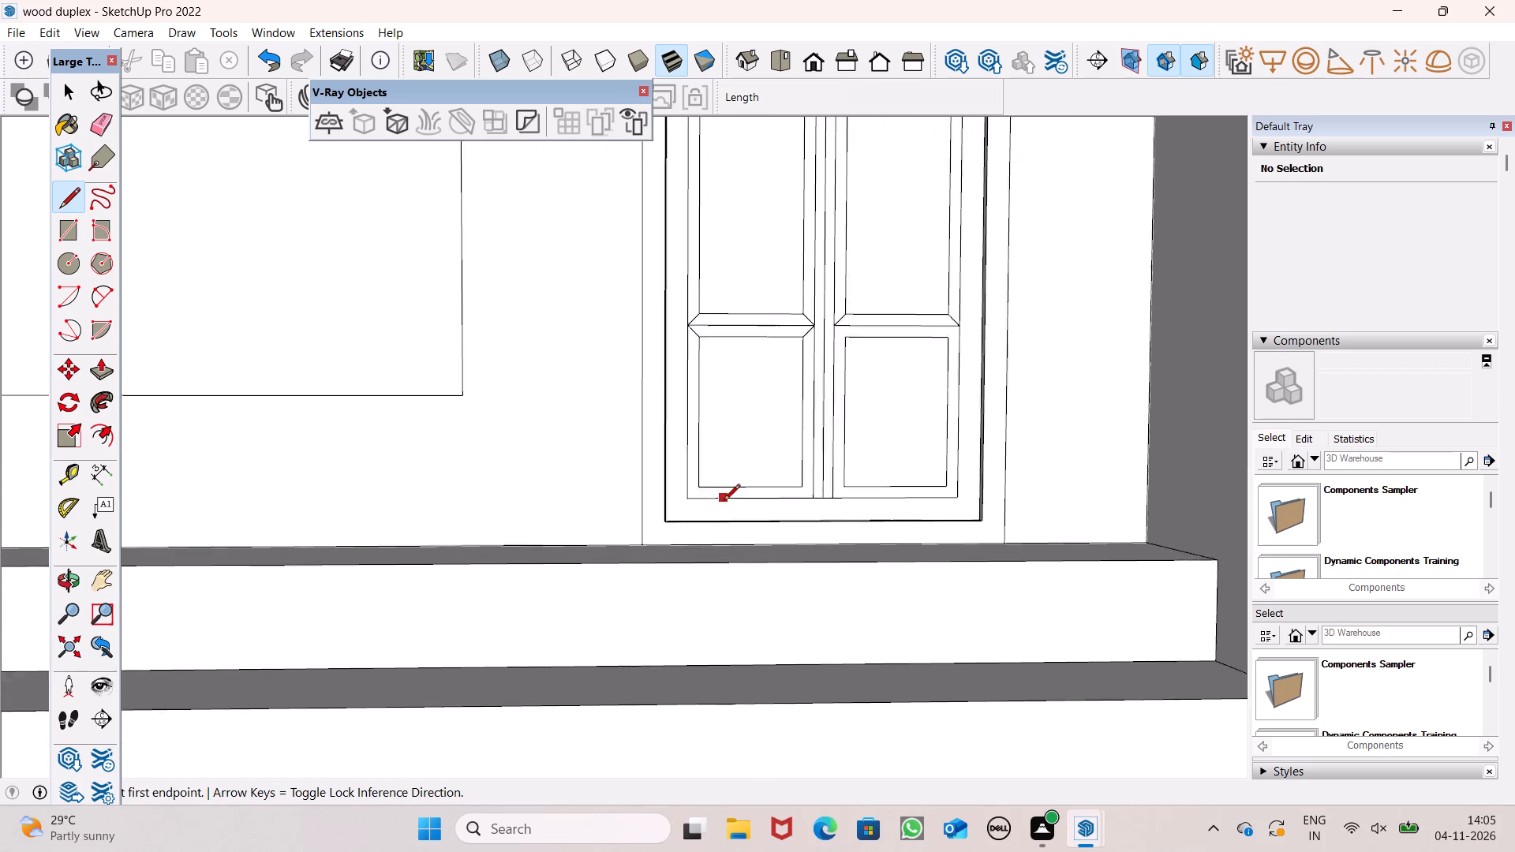
scroll(724, 502, "up", 12)
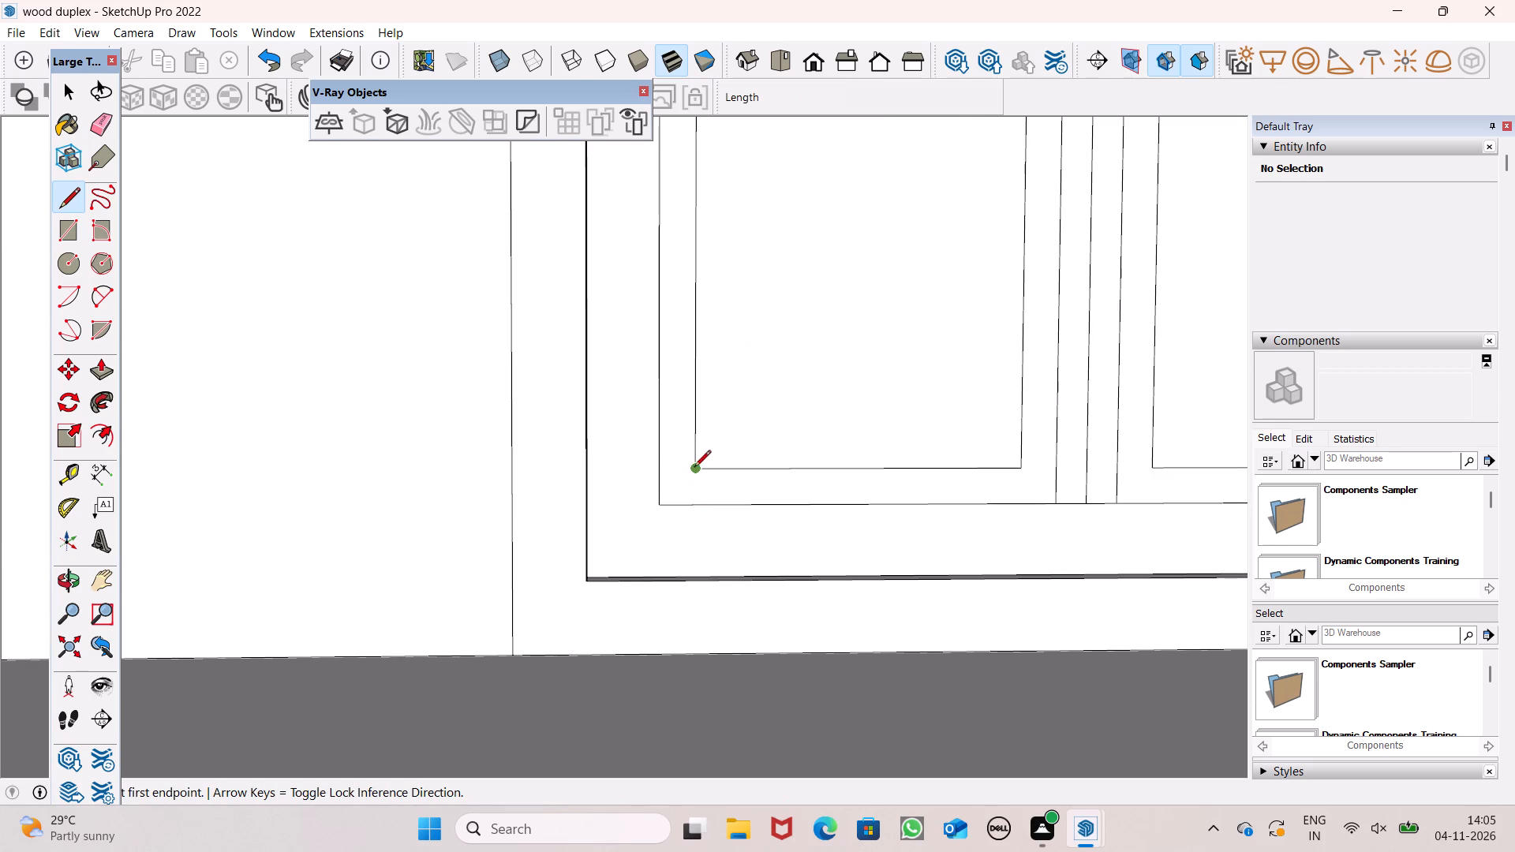
left_click(695, 467)
left_click(660, 500)
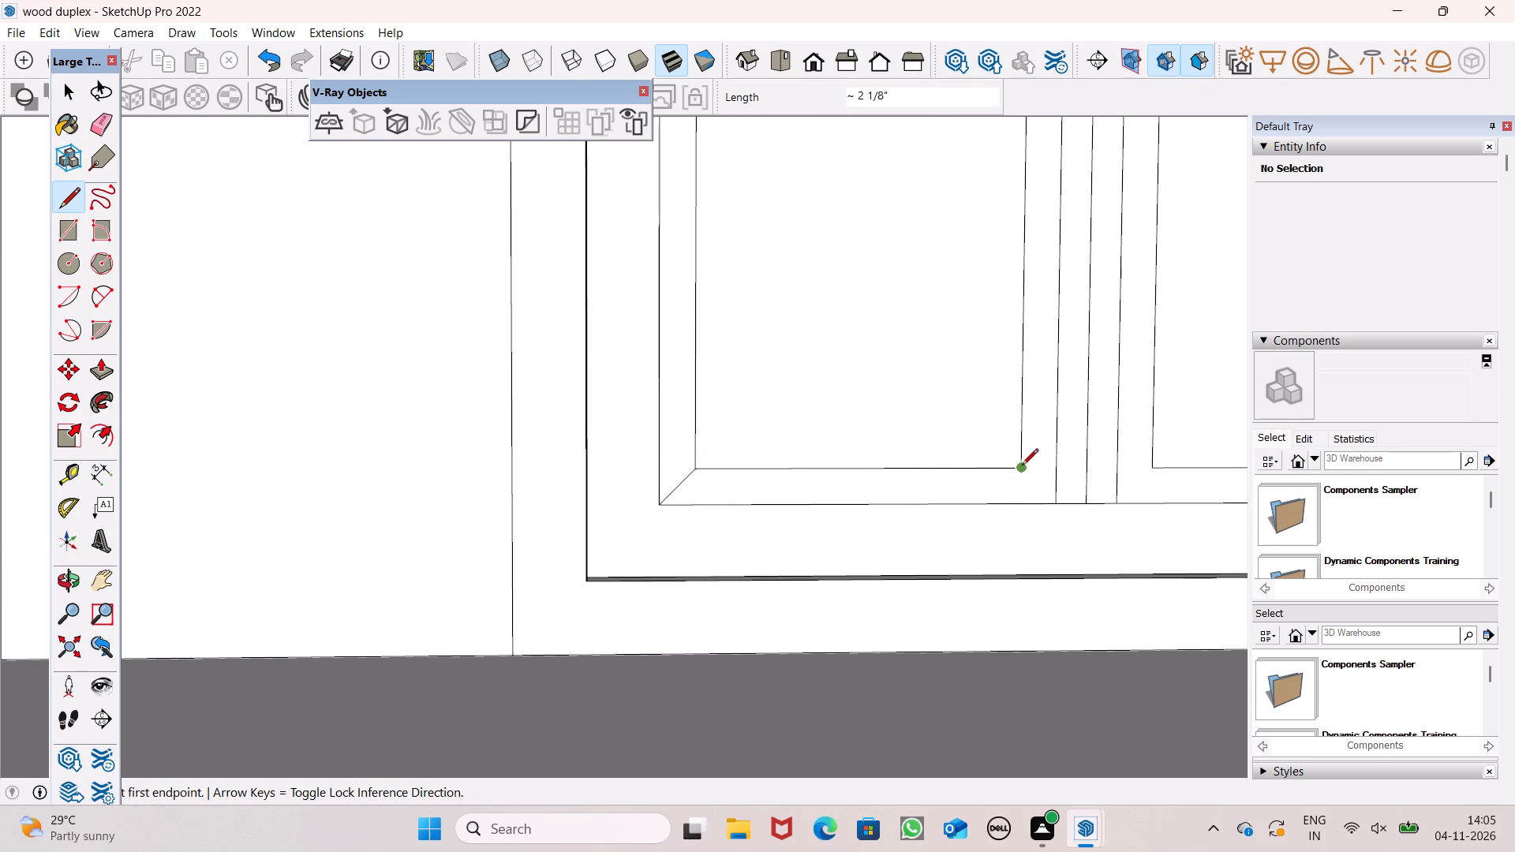
left_click(1021, 467)
left_click(1052, 499)
Draw diagonal mitre lines from the horizontal divider's ends to both top inset corners of the door's lower right panel.
scroll(797, 508, "down", 4)
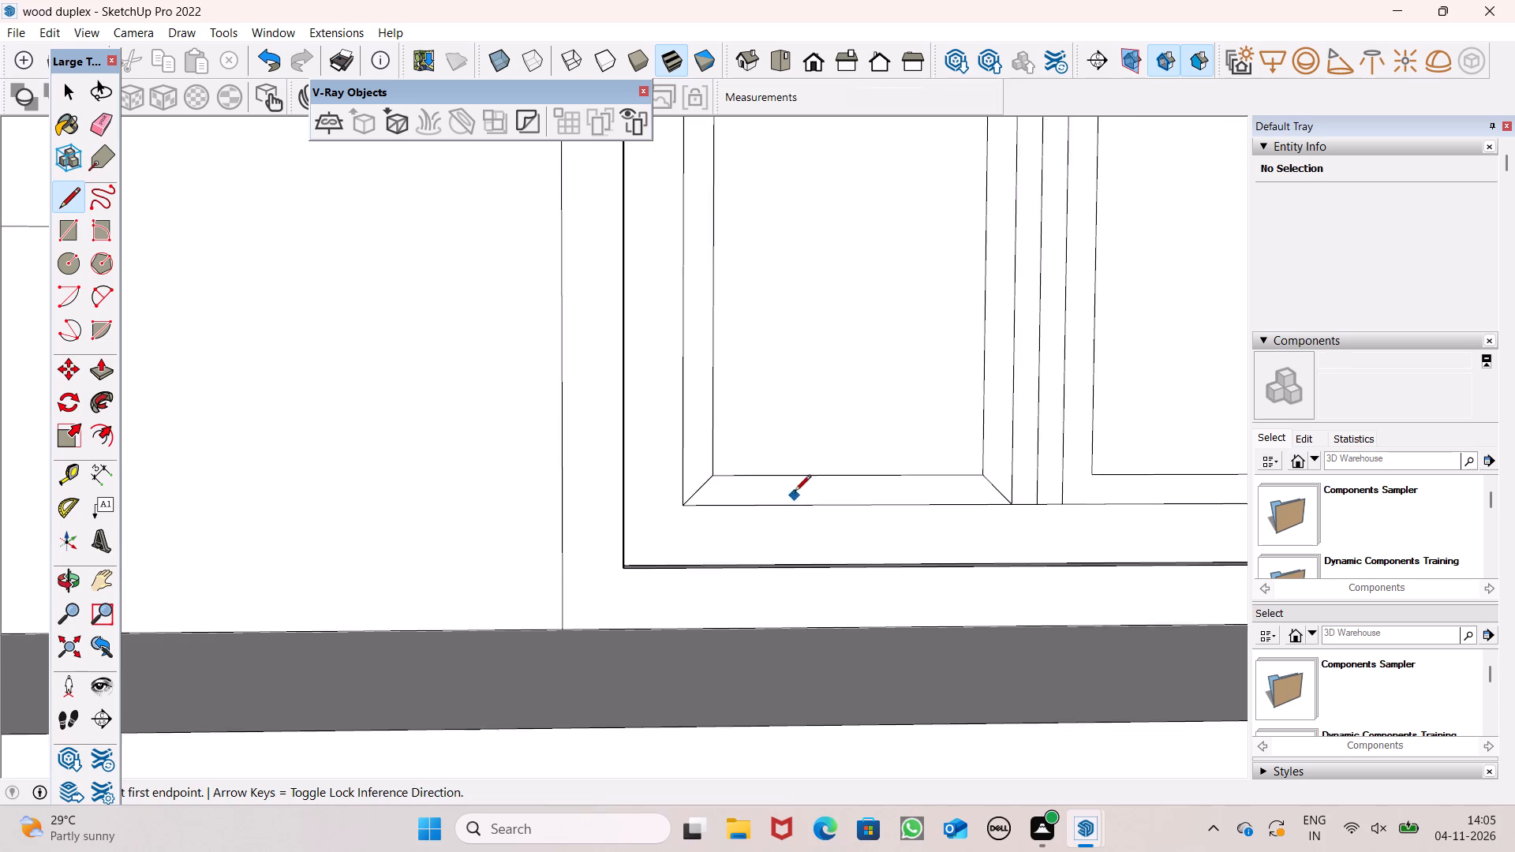
scroll(795, 492, "down", 7)
scroll(935, 271, "up", 10)
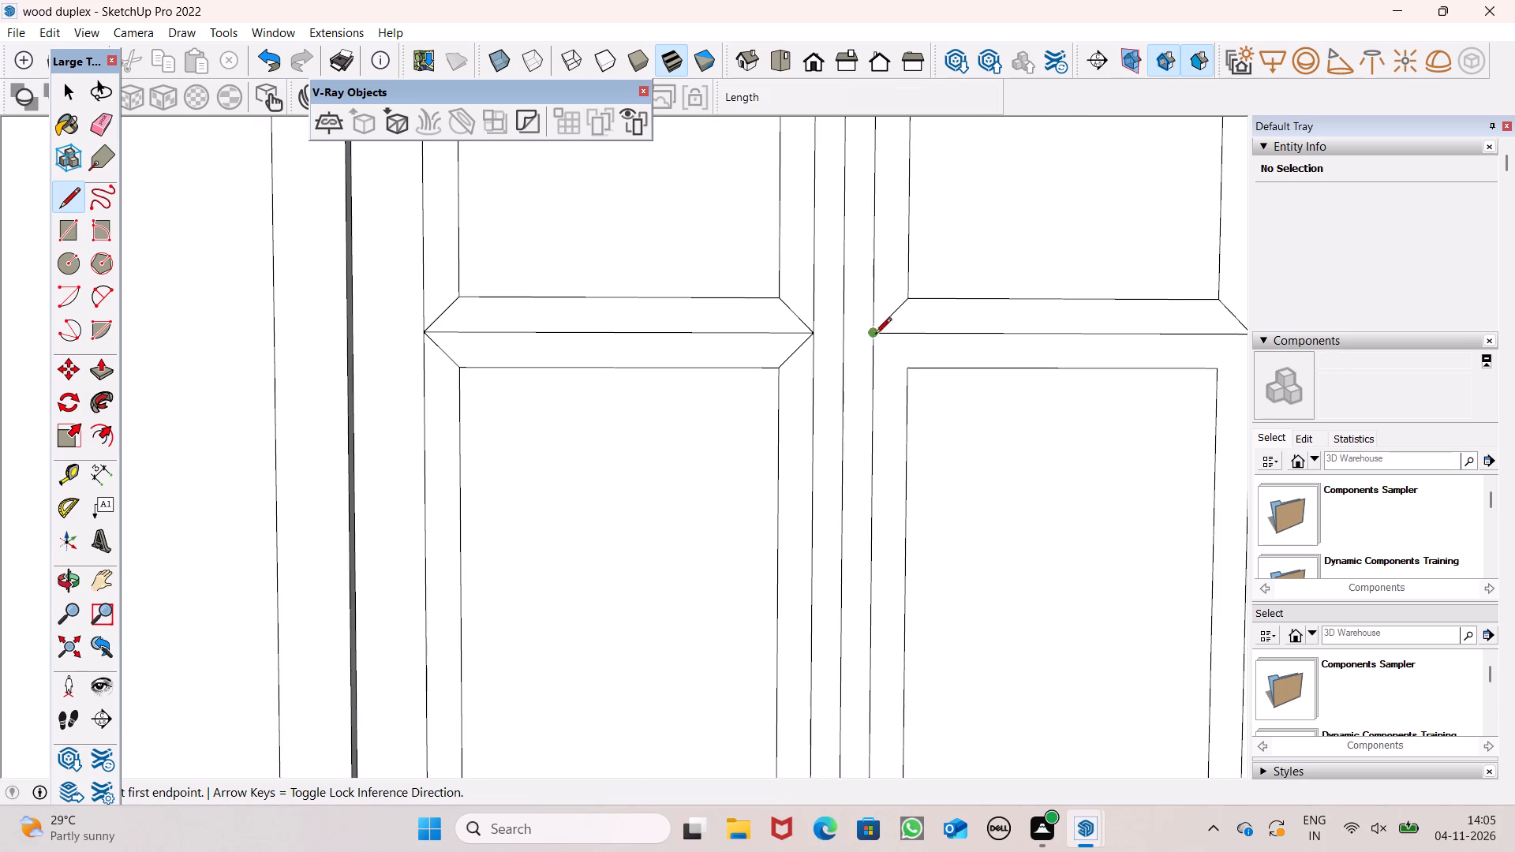
left_click(874, 333)
left_click(915, 368)
scroll(842, 368, "down", 3)
scroll(1145, 342, "up", 2)
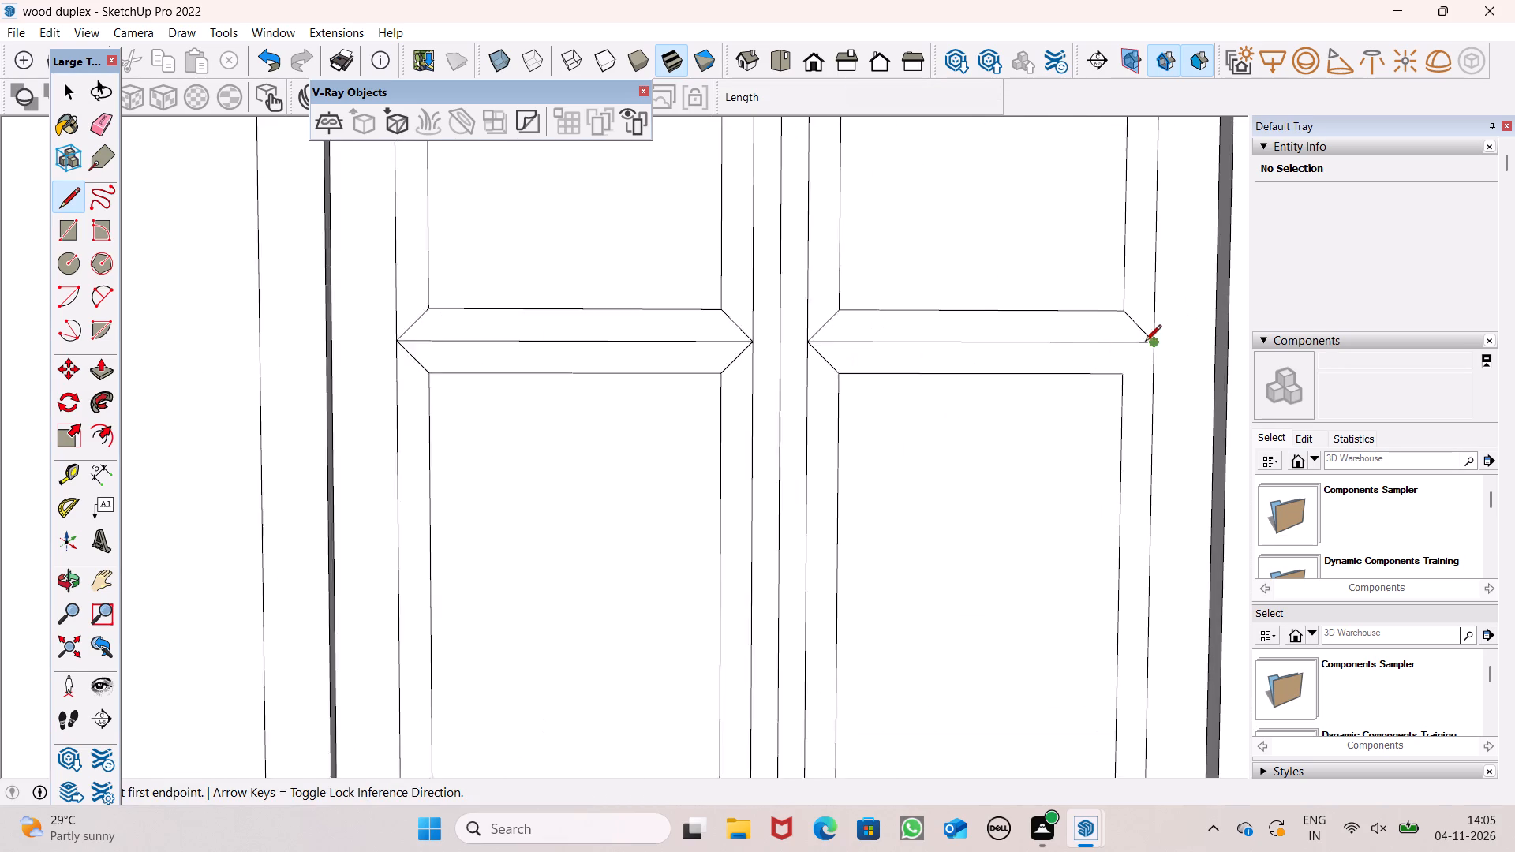
scroll(1145, 342, "up", 3)
left_click(1155, 343)
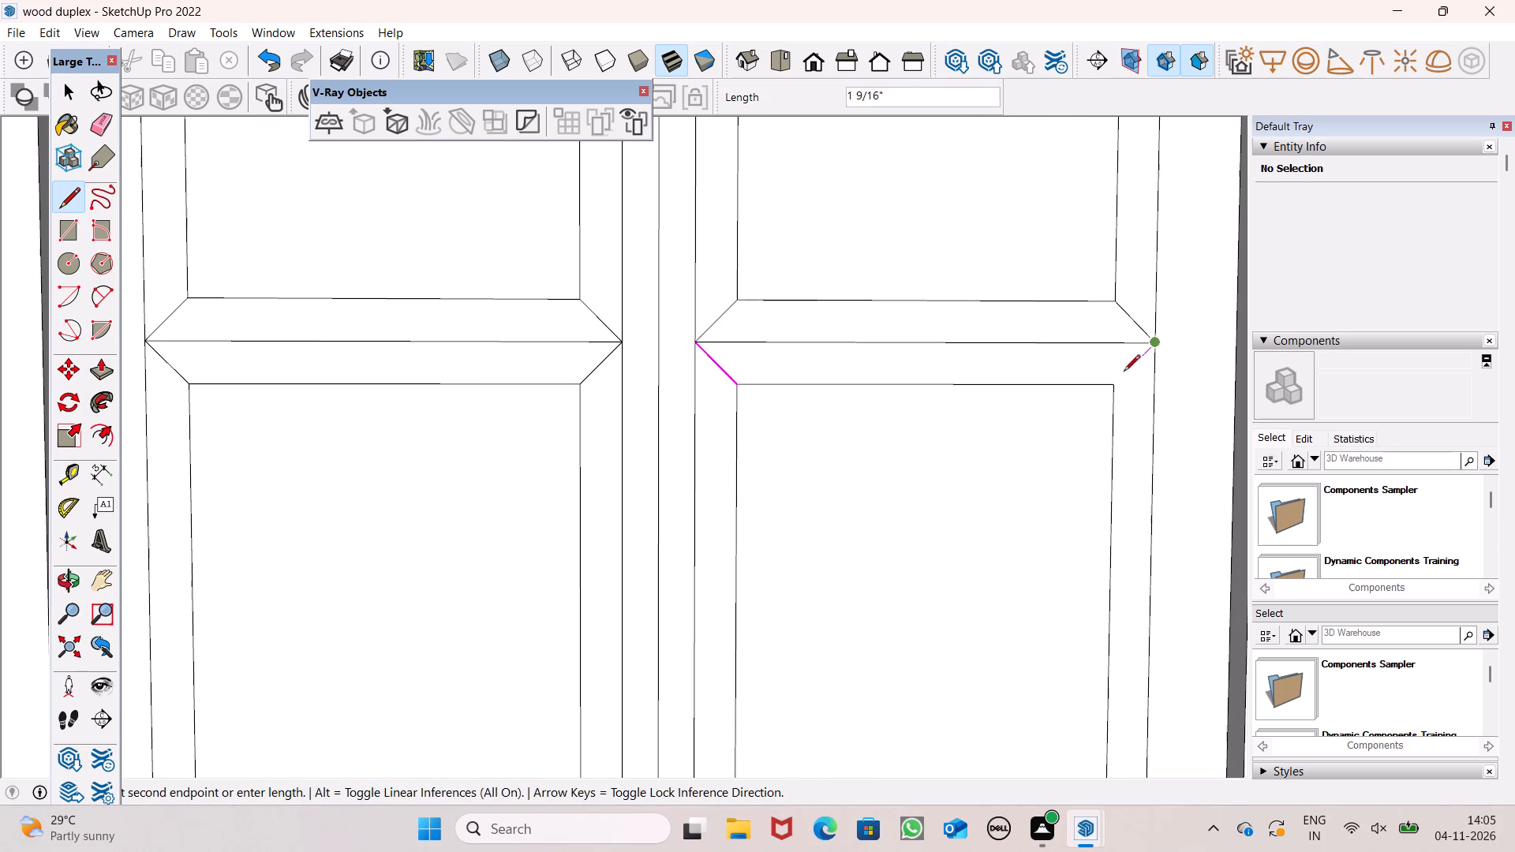
left_click(1120, 383)
Draw diagonal mitre lines between the inner and outer borders at both bottom corners of the door's lower right panel.
scroll(1060, 277, "down", 12)
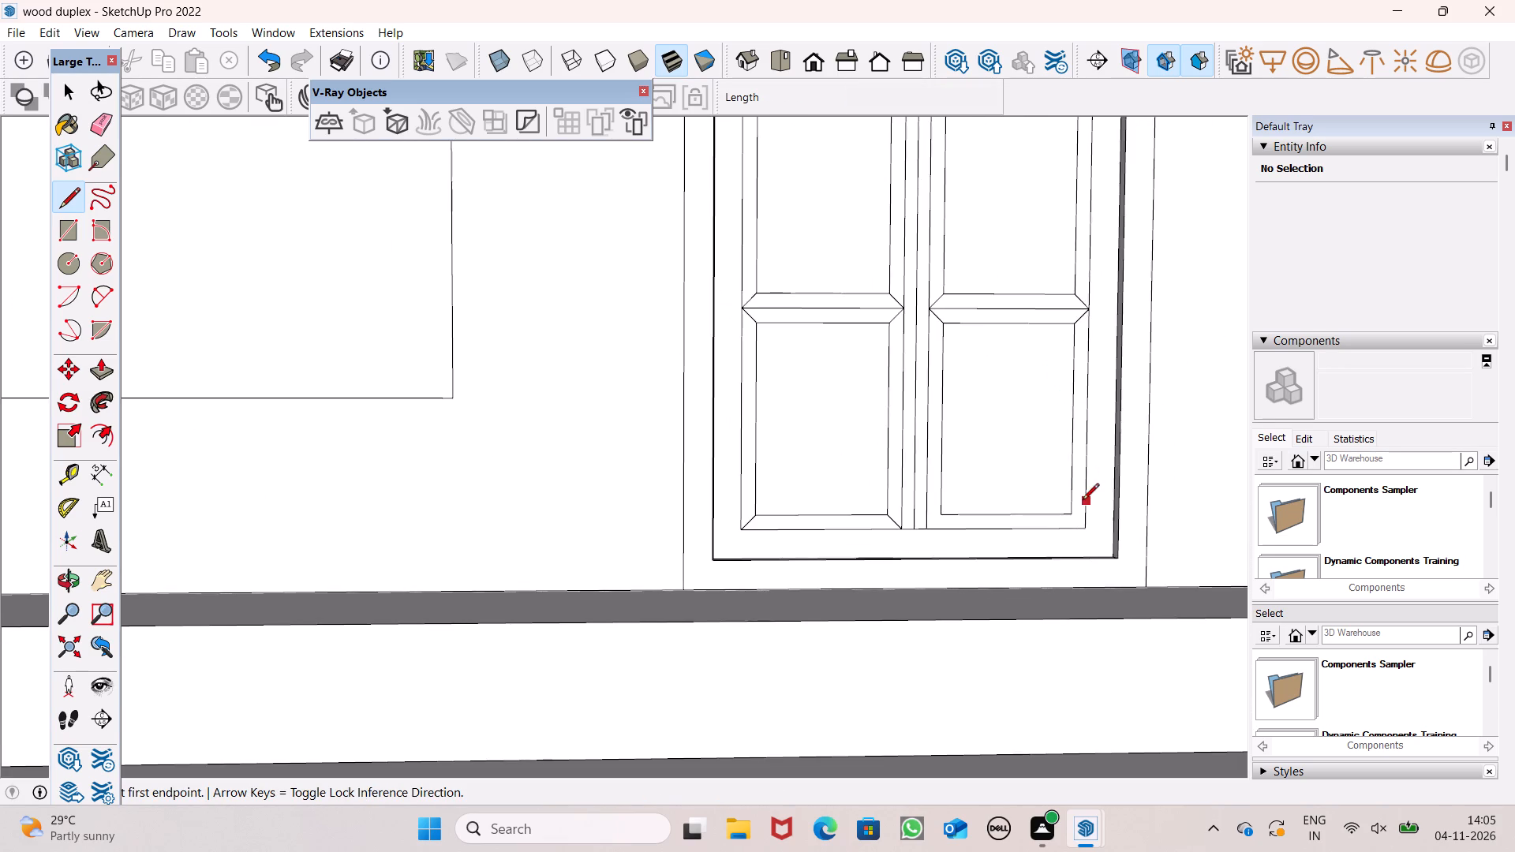
scroll(1083, 501, "up", 15)
left_click(1046, 510)
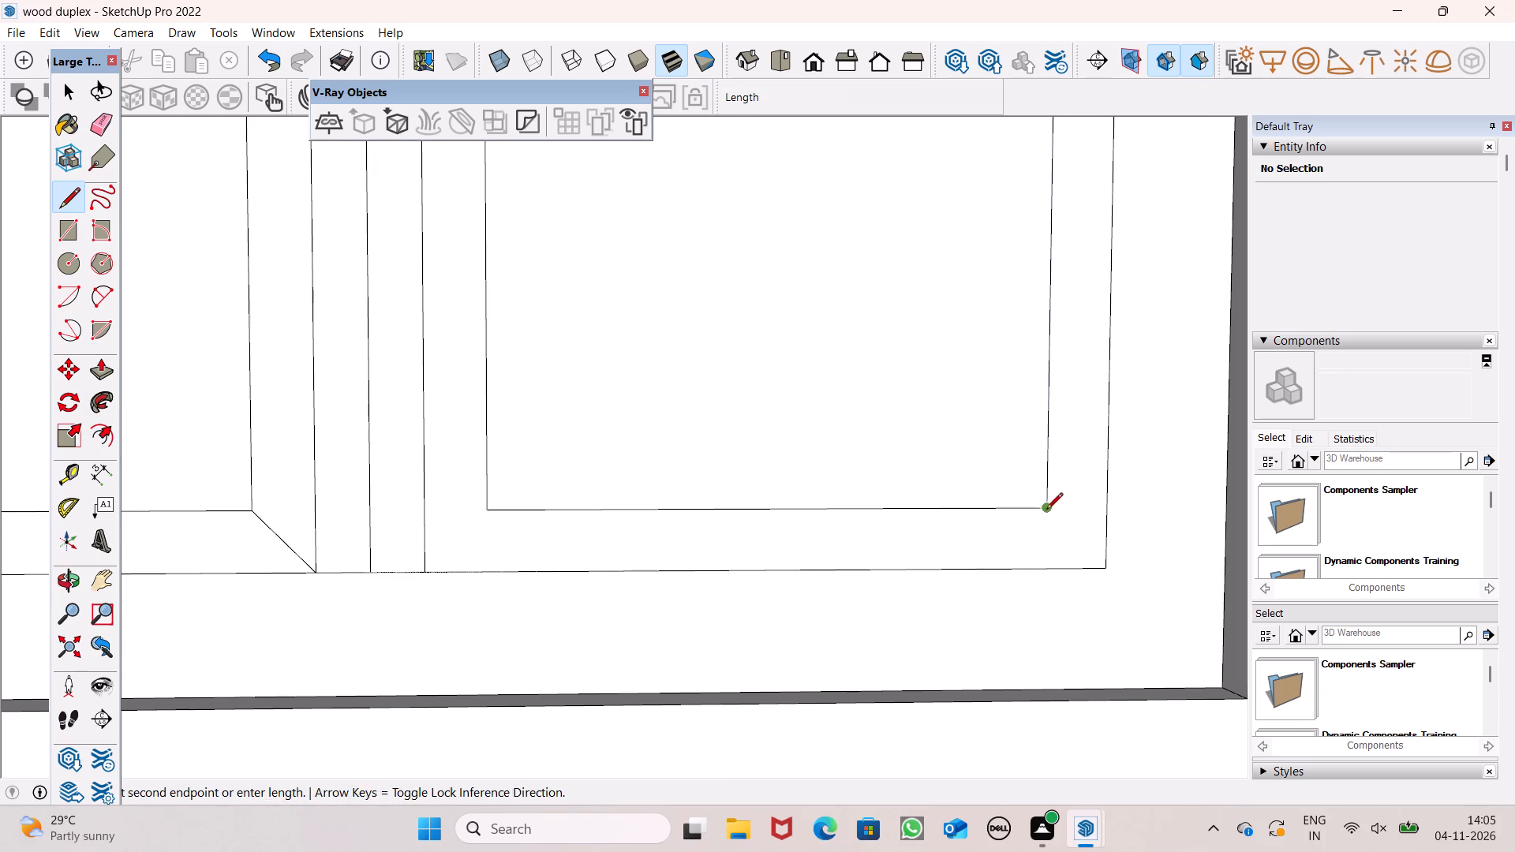
left_click(1107, 566)
scroll(1114, 534, "down", 4)
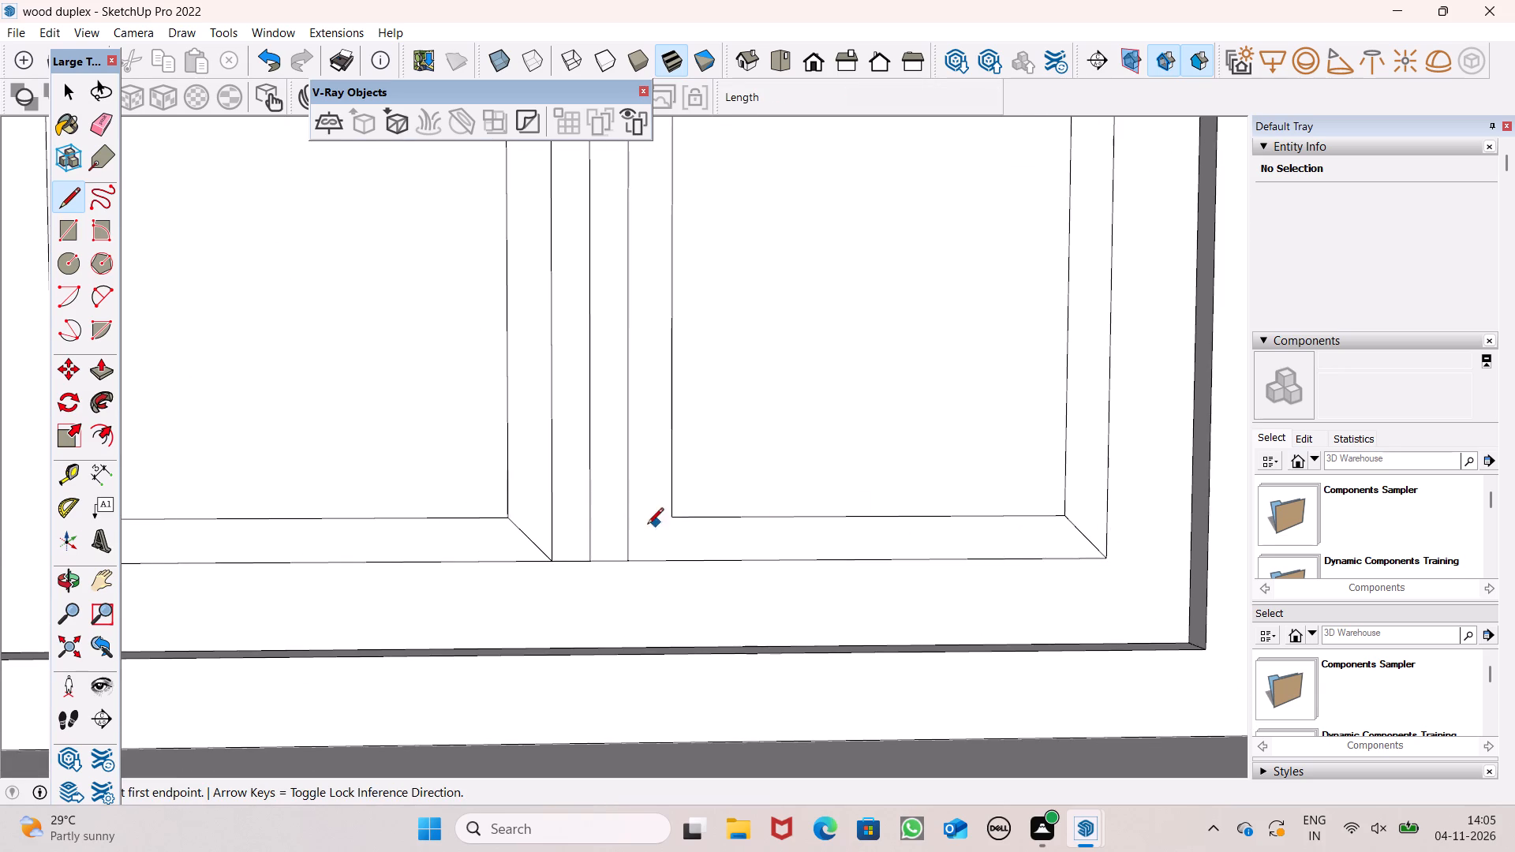
scroll(578, 532, "up", 14)
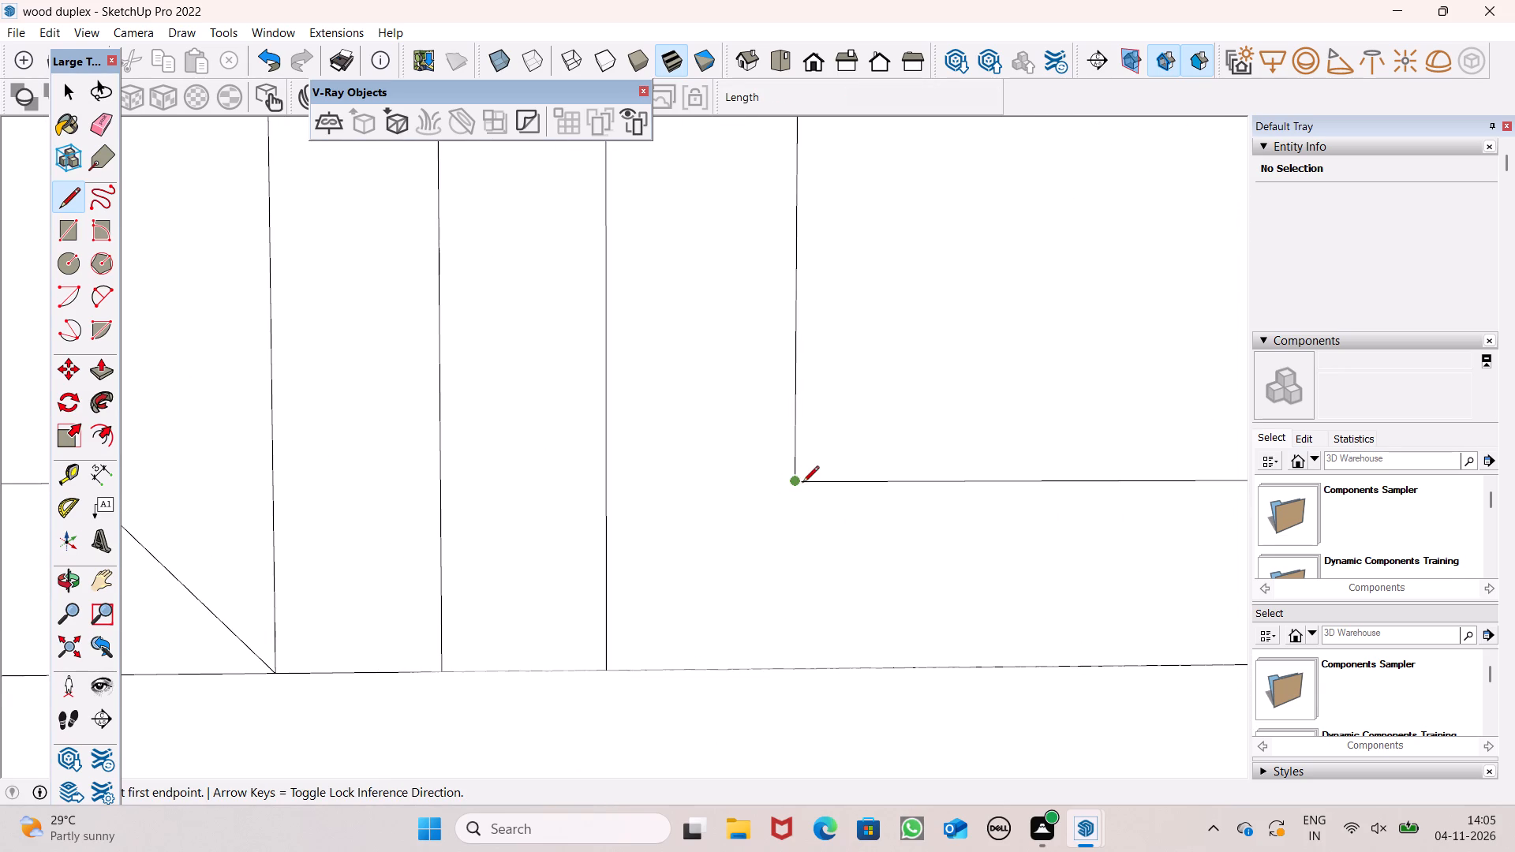
left_click(796, 484)
scroll(790, 485, "down", 4)
left_click(667, 615)
Pull the inner face of the entrance door's lower right panel outward by 0.2".
scroll(728, 559, "down", 8)
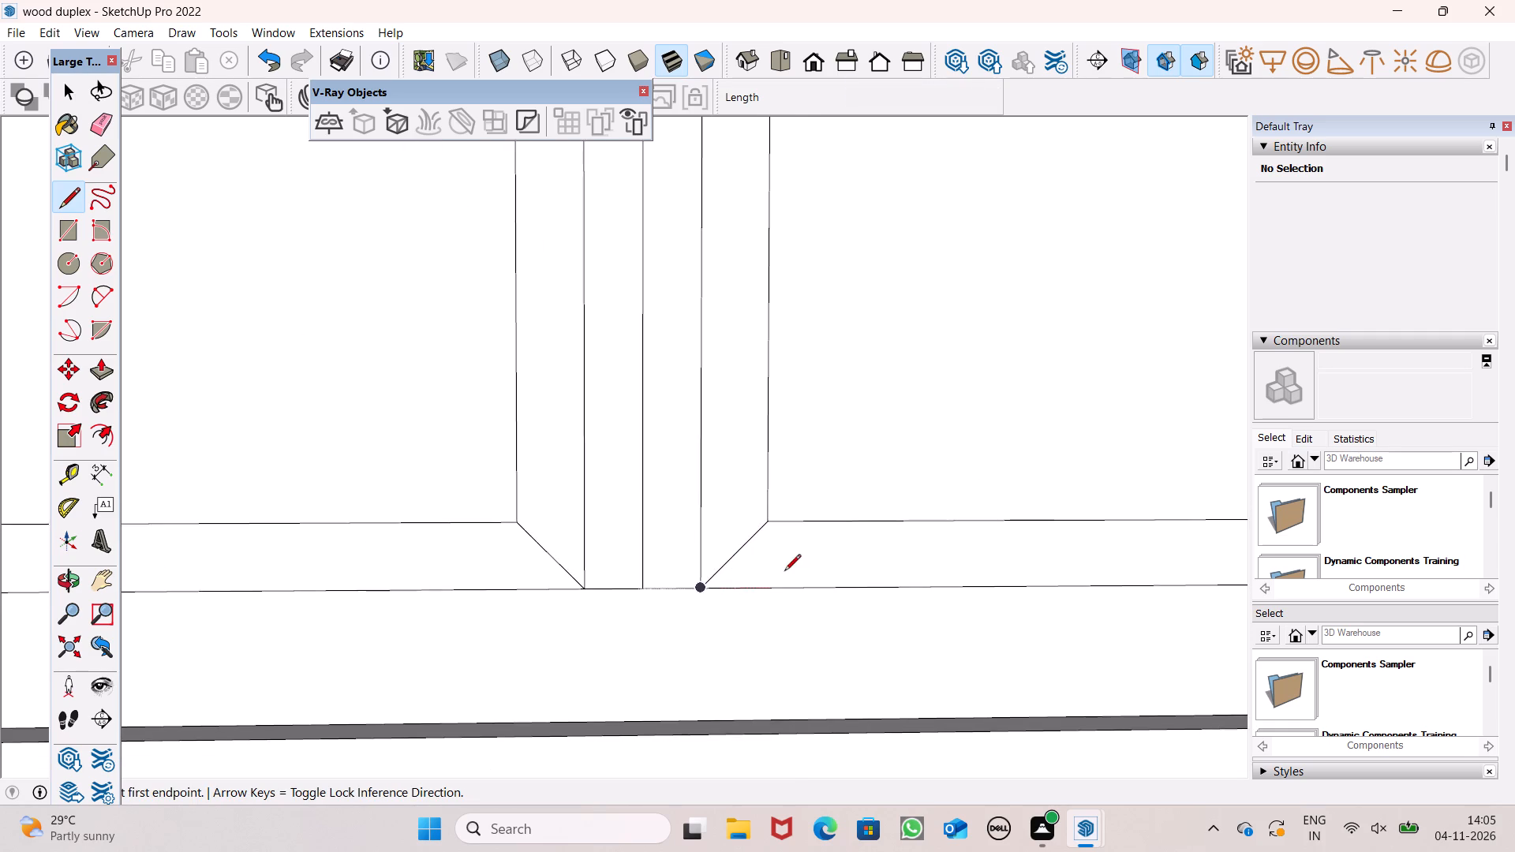
scroll(784, 572, "down", 2)
scroll(778, 565, "right", 1)
key("o")
scroll(765, 531, "down", 11)
left_click_drag(753, 499, 799, 606, "shift")
scroll(592, 371, "up", 4, "shift")
scroll(591, 372, "down", 5, "shift")
left_click_drag(661, 376, 667, 503, "shift")
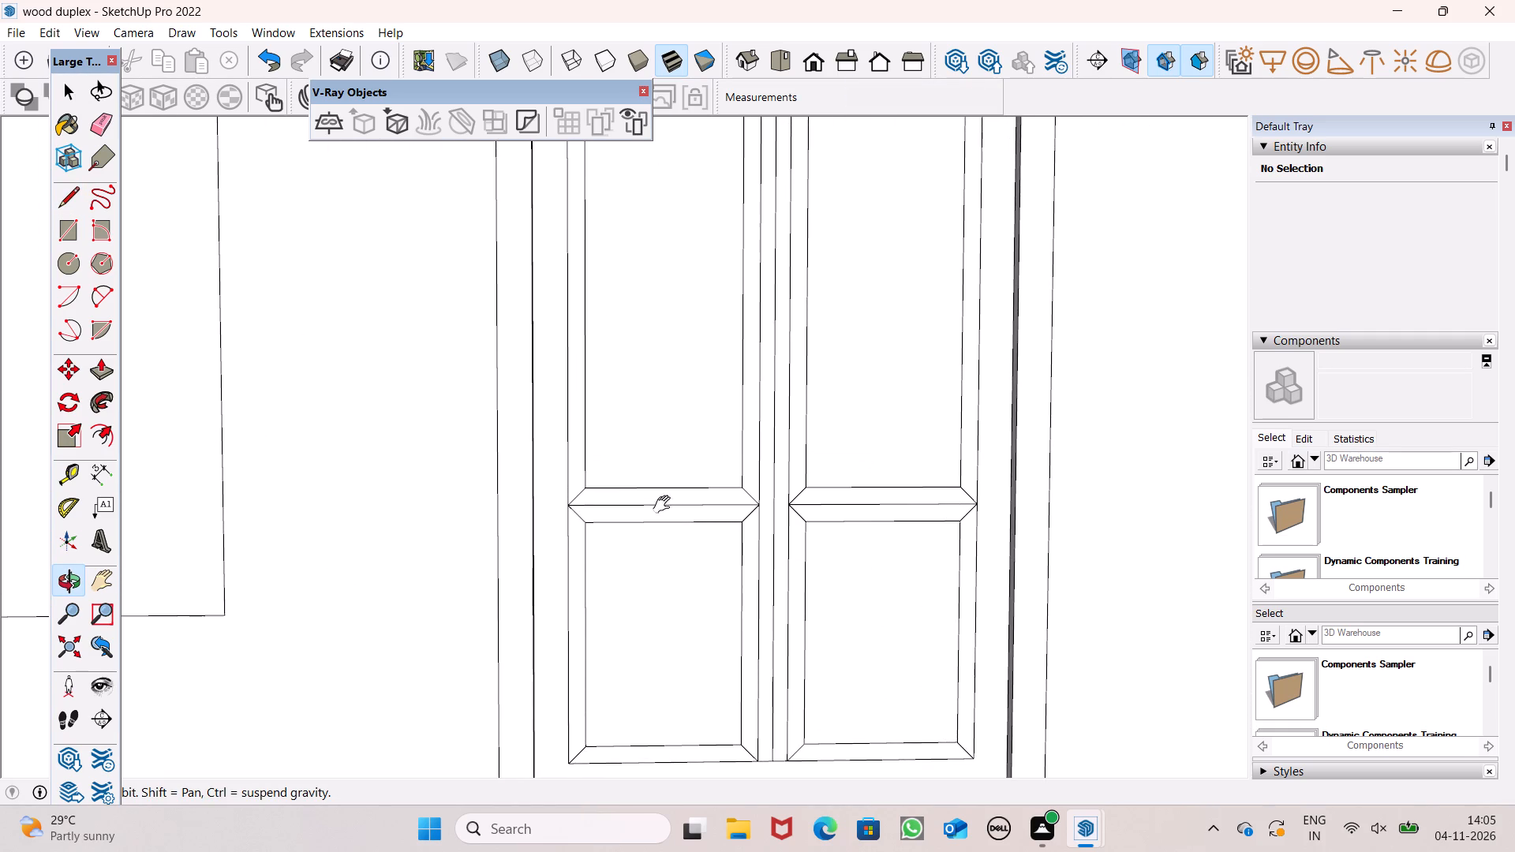
left_click_drag(786, 505, 782, 521, "shift")
key("e")
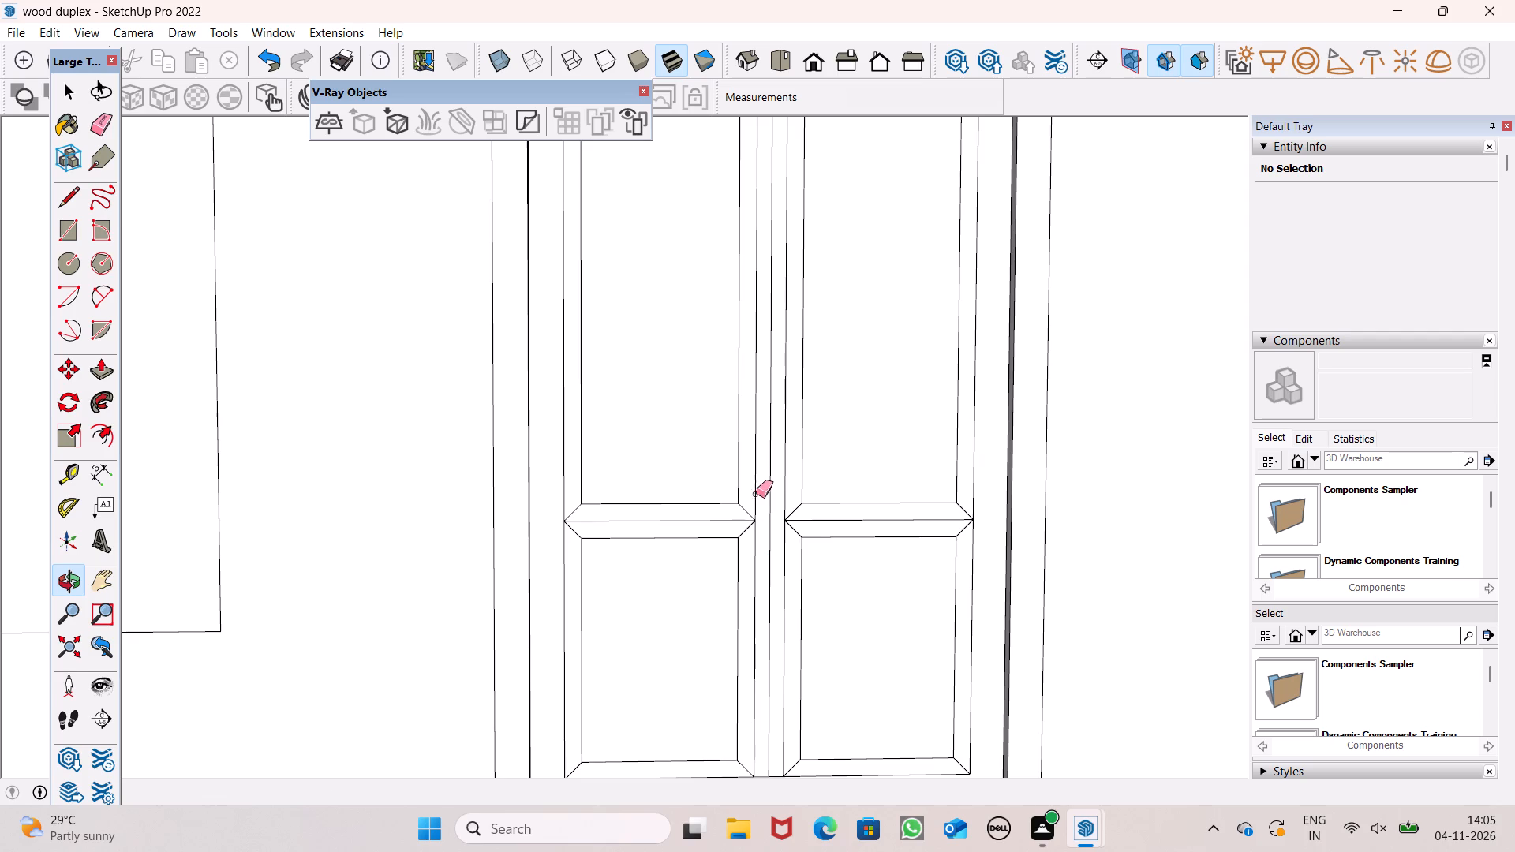
scroll(754, 521, "down", 8)
scroll(789, 536, "up", 1)
scroll(789, 536, "down", 5)
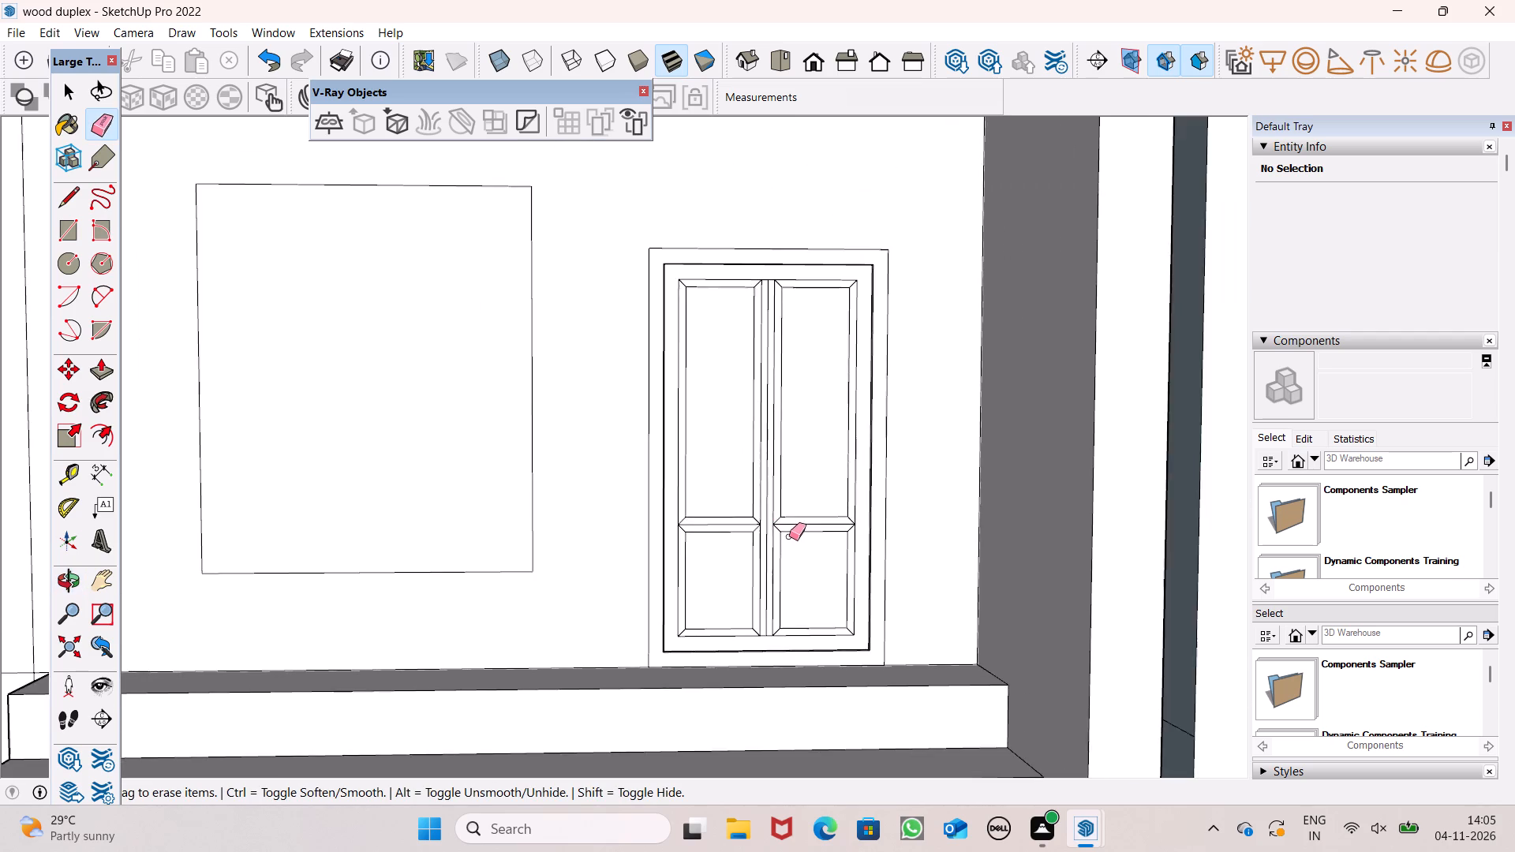
scroll(789, 536, "down", 6)
scroll(791, 545, "up", 9)
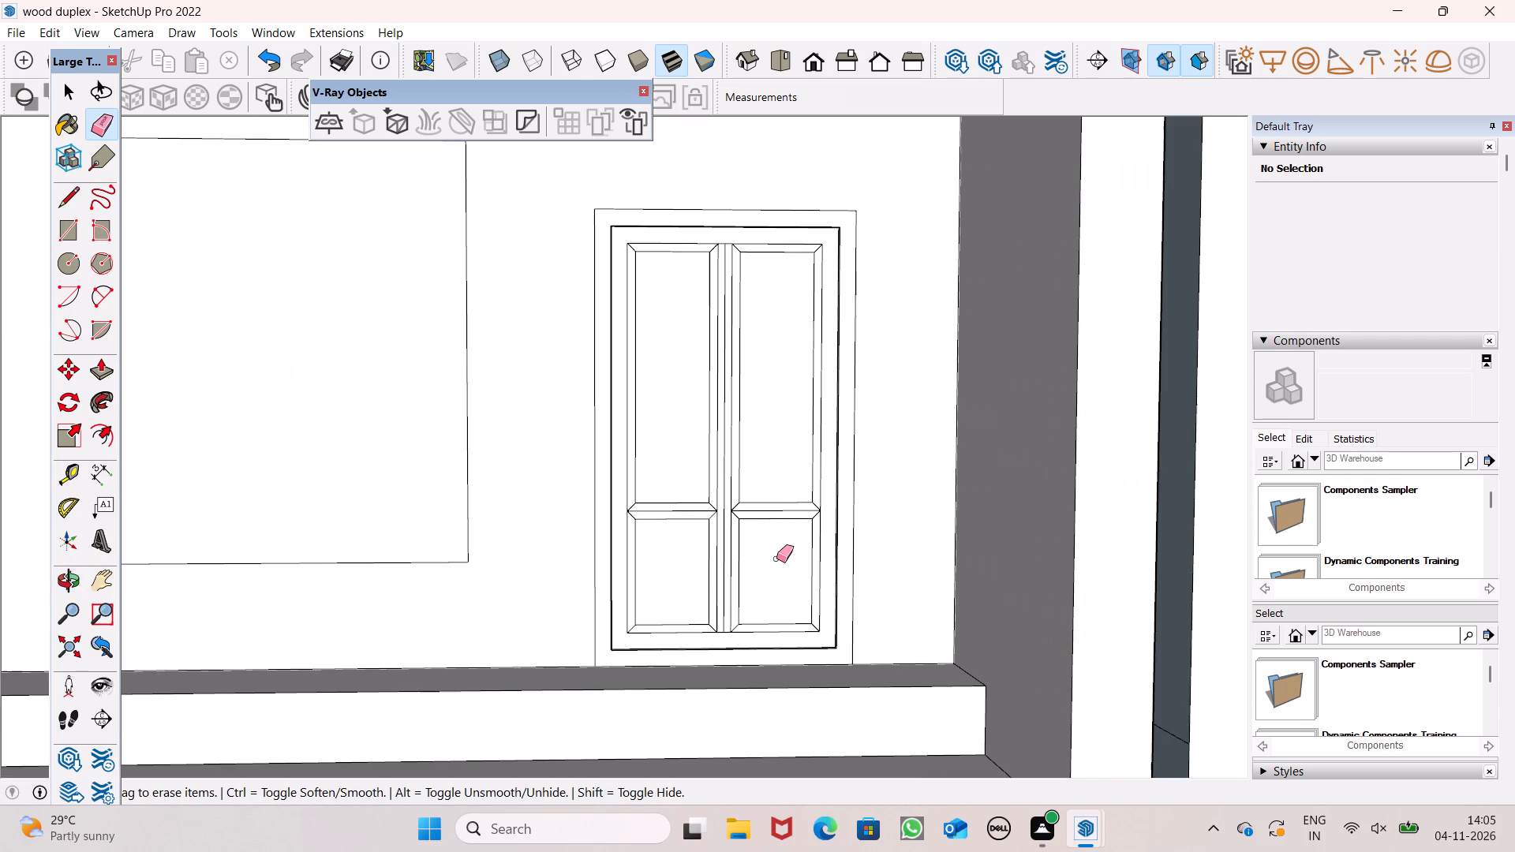
key("space")
scroll(778, 554, "up", 6)
left_click(778, 554)
key("p")
left_click(778, 554)
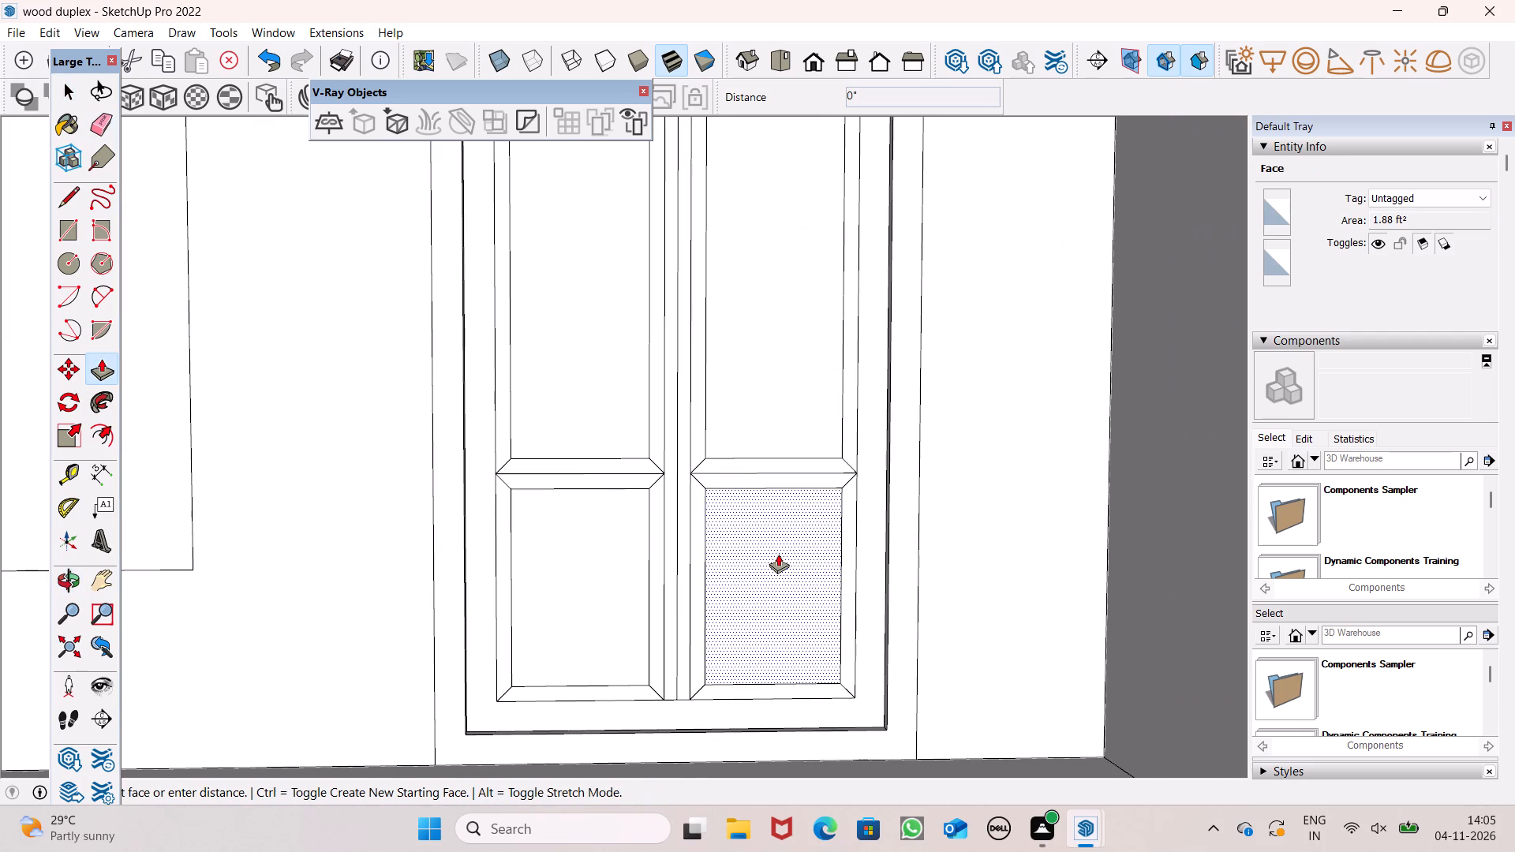
scroll(784, 558, "up", 8)
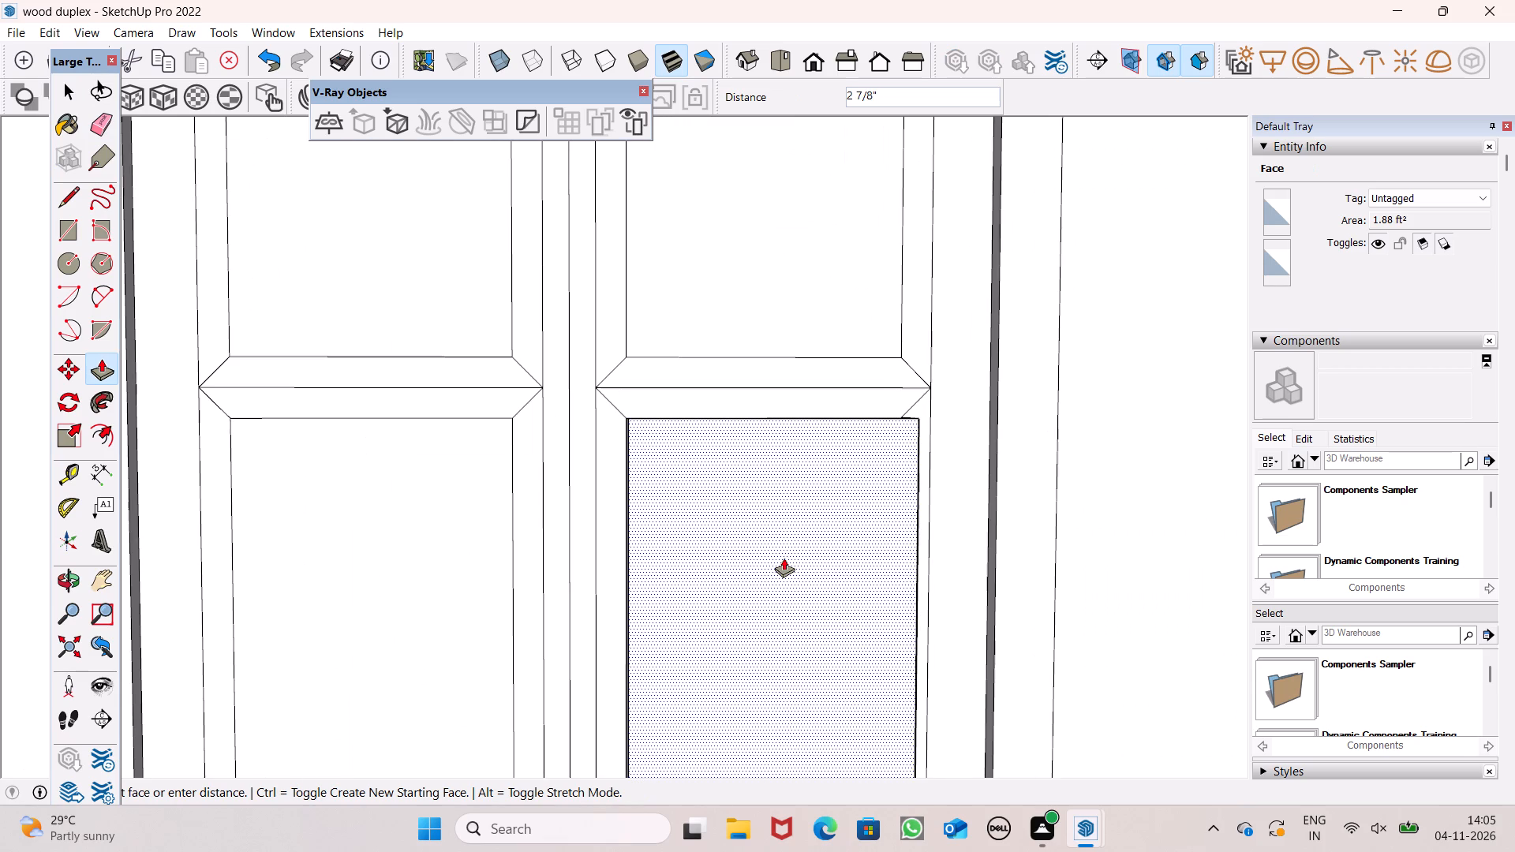
type("0.")
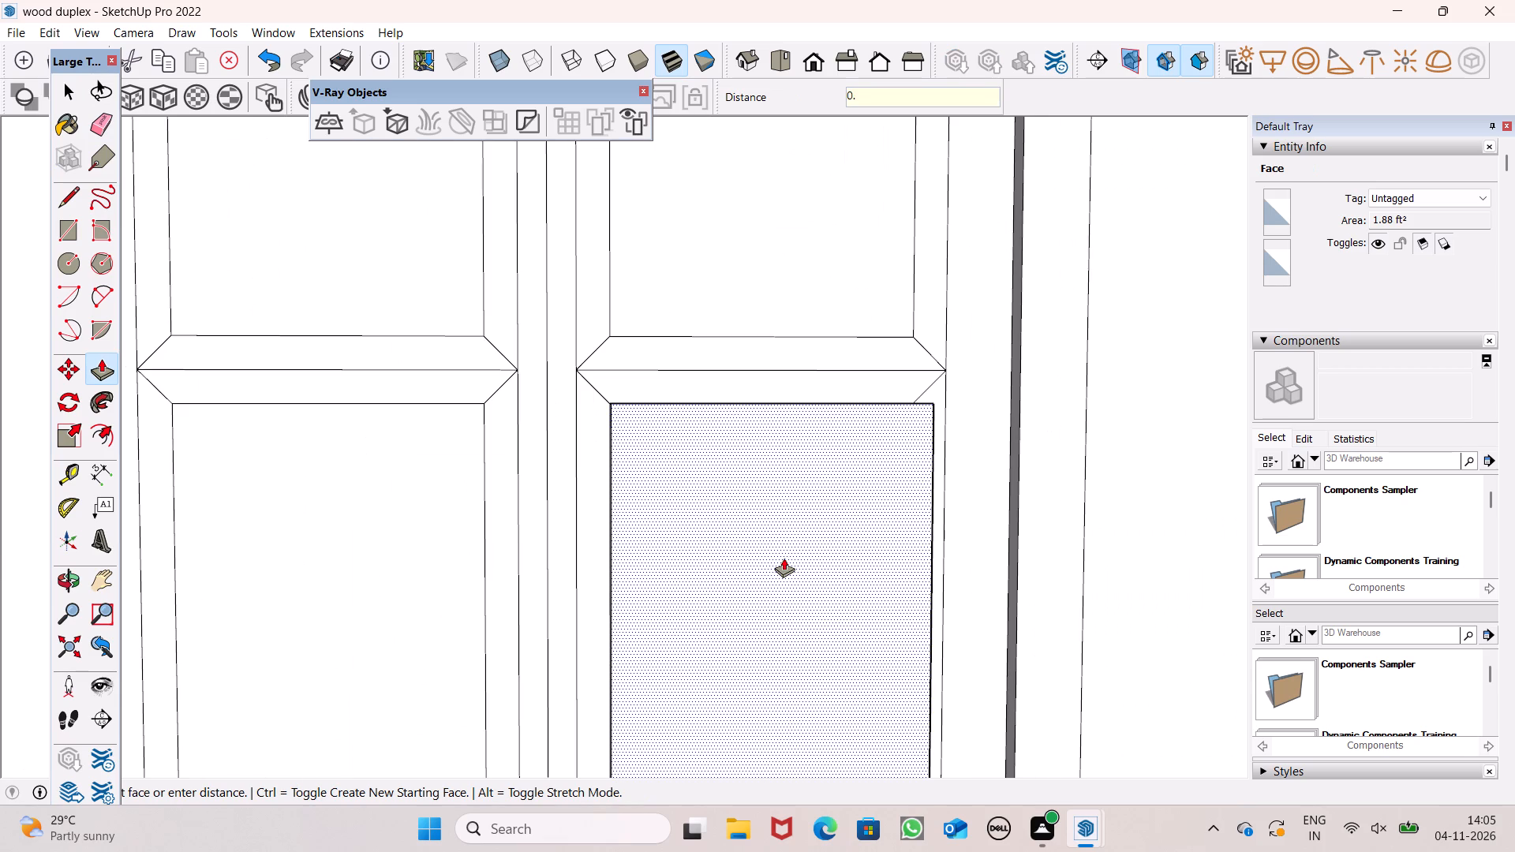
type("2\"")
key("Return")
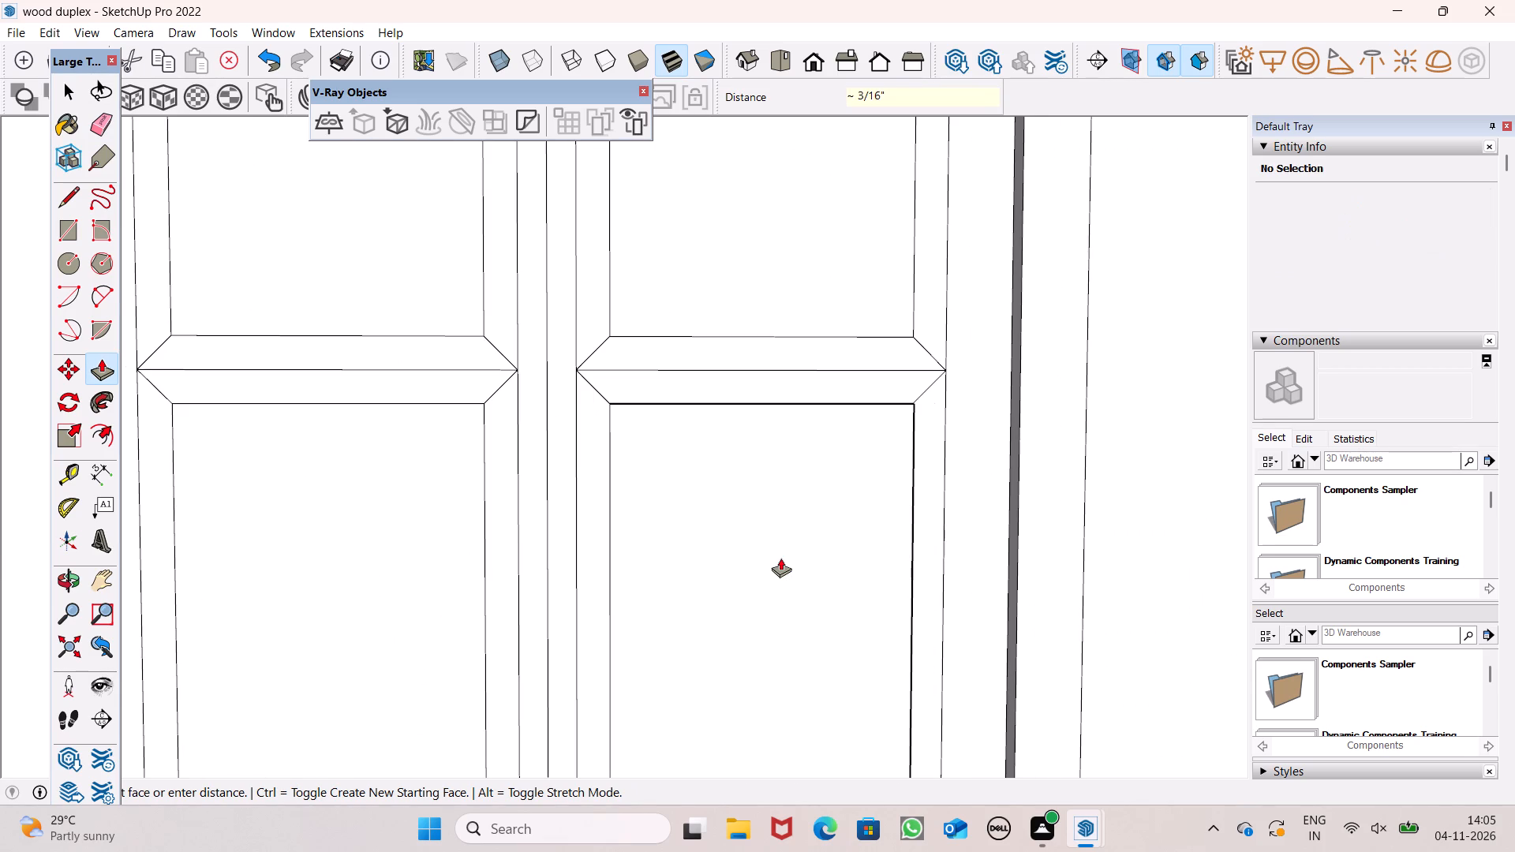
Pull the inner faces of the door's other three panels outward by 0.2" to match the lower right panel.
scroll(797, 579, "down", 9)
left_click(806, 357)
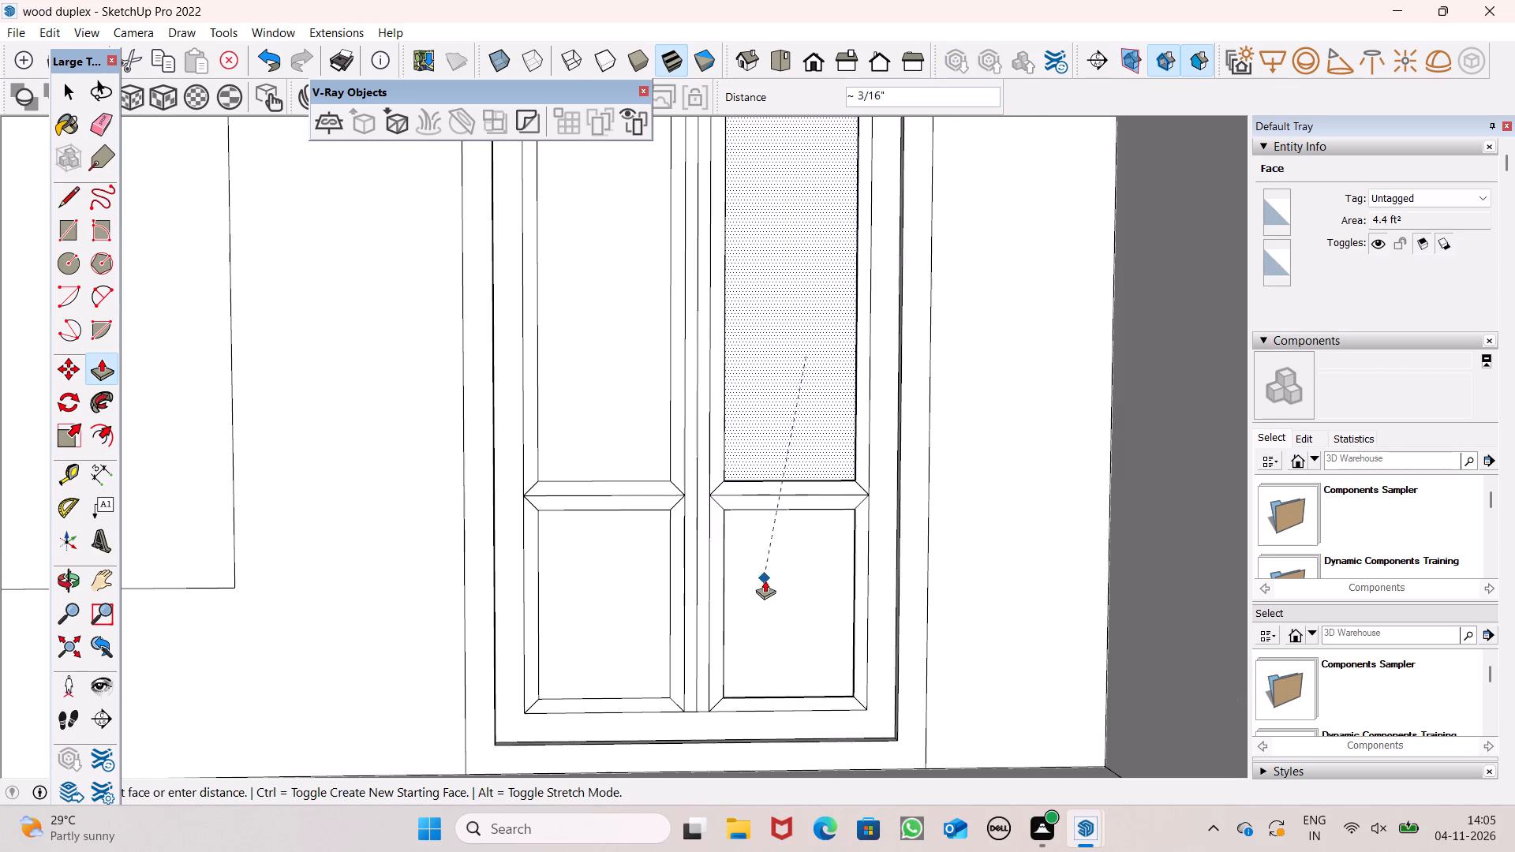
left_click(765, 580)
left_click(593, 568)
left_click(772, 542)
left_click(623, 408)
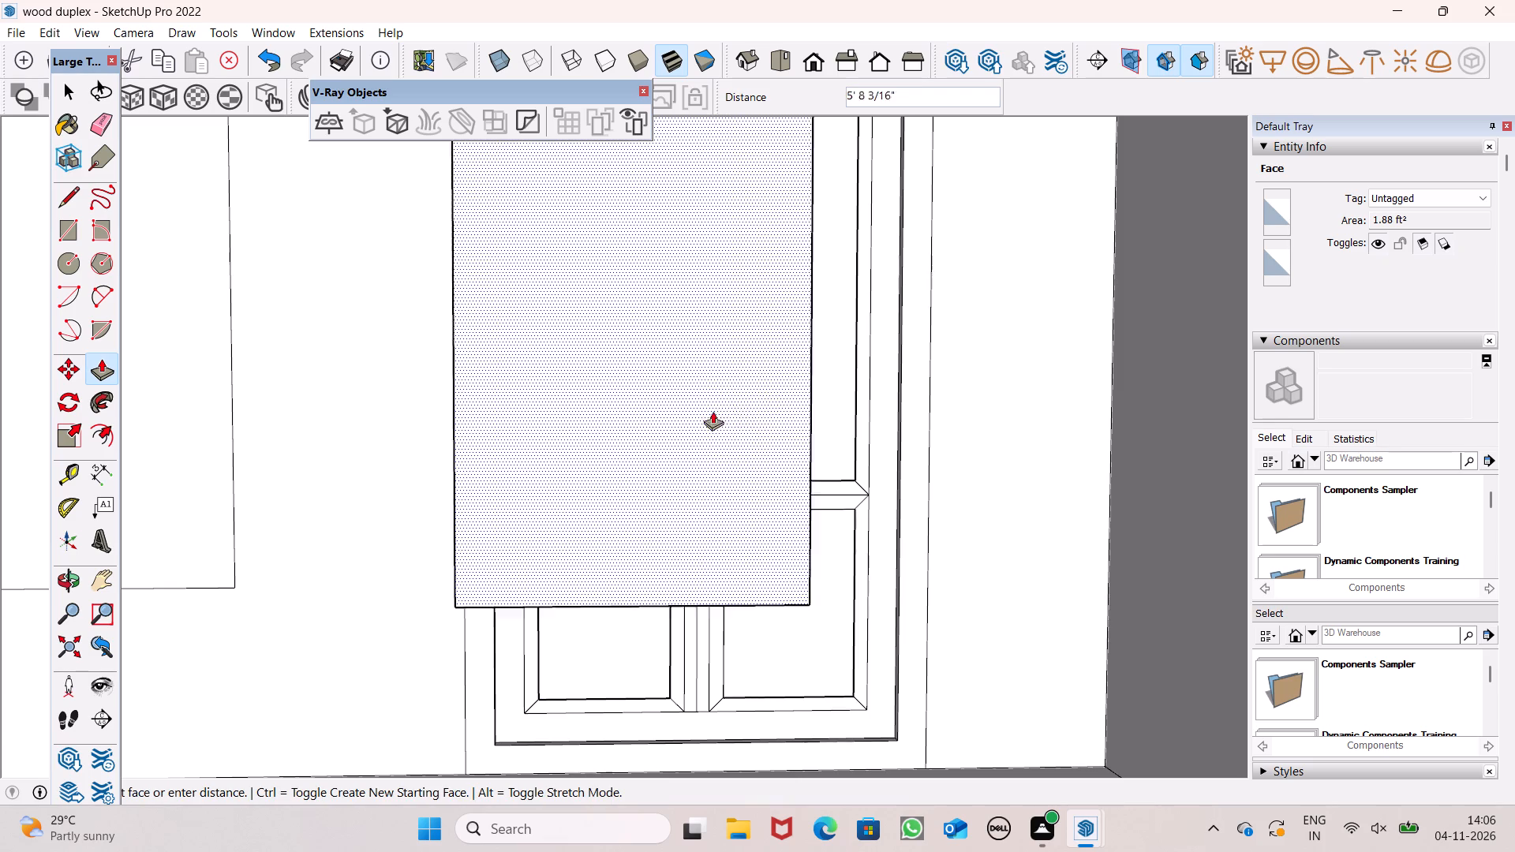
type("0.2\"")
key("Return")
key("space")
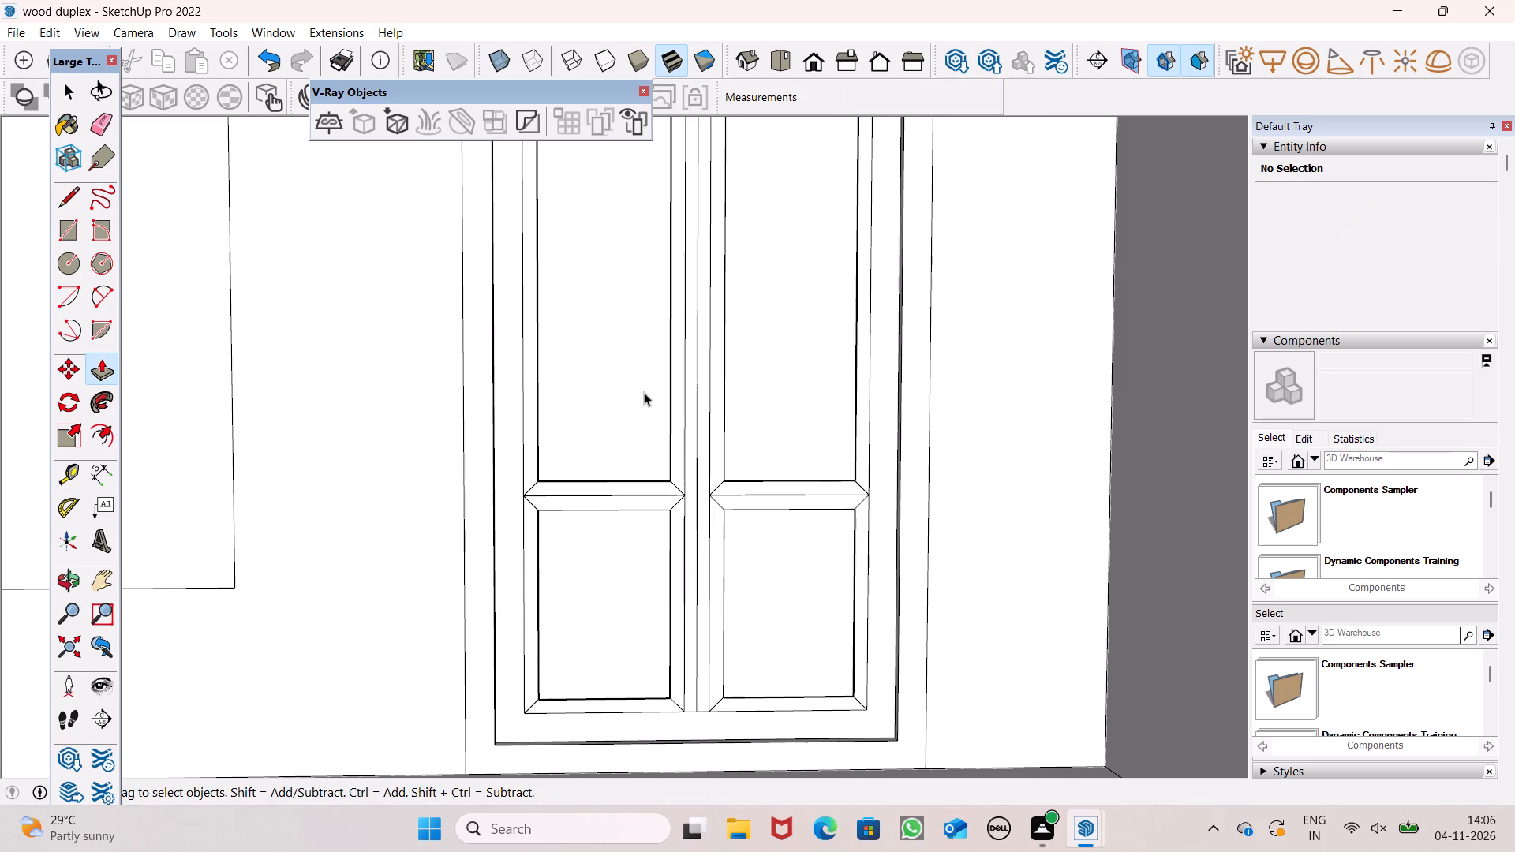
Examine the raised door panels from the side and front, along with the blank window outline beside the door.
type("o")
left_click_drag(597, 409, 1071, 454)
scroll(627, 489, "up", 2)
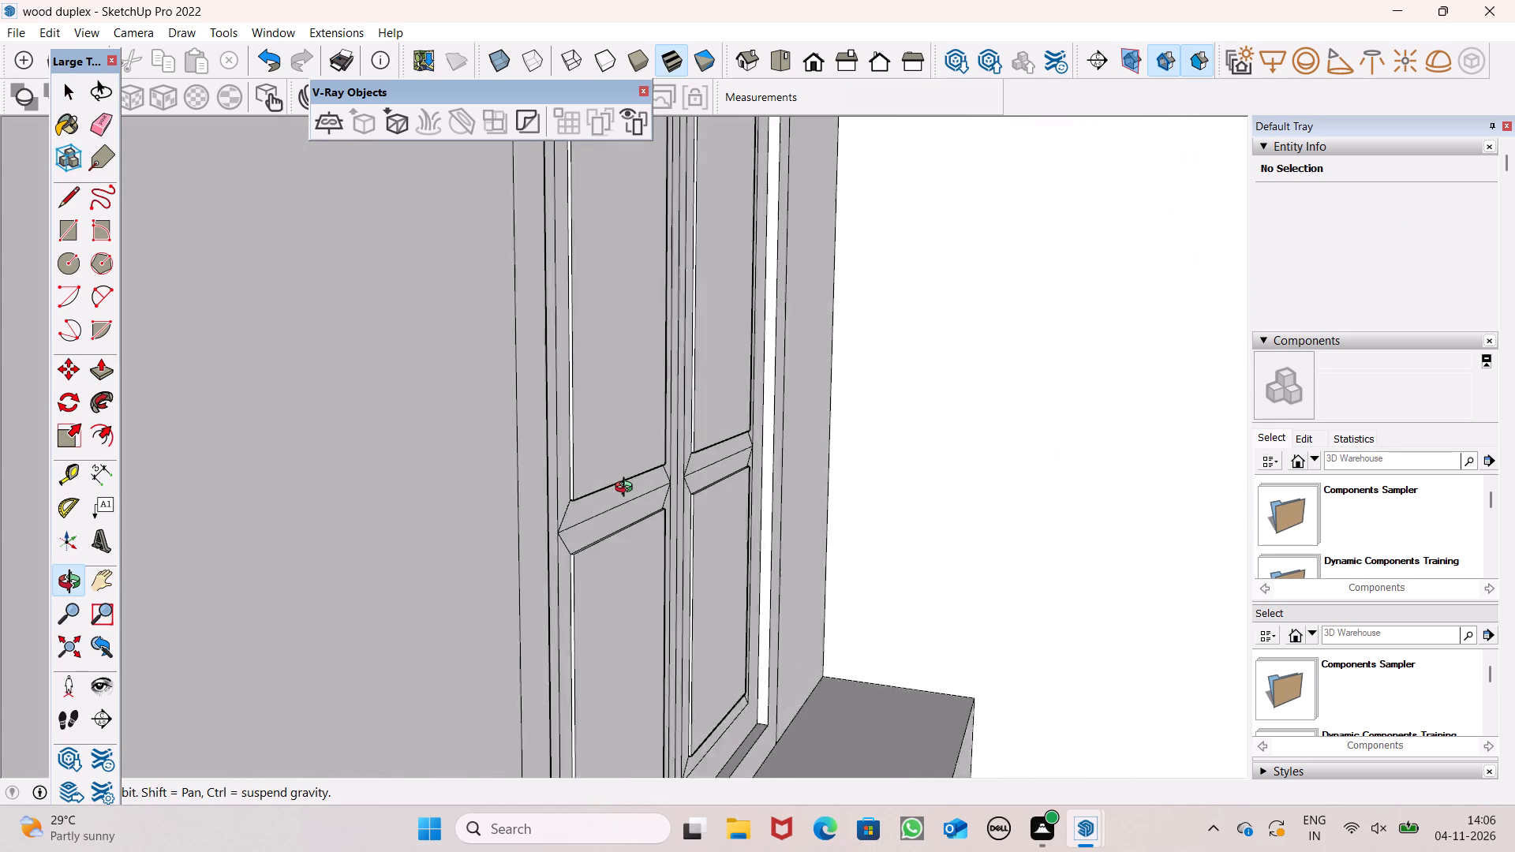
scroll(627, 489, "up", 12)
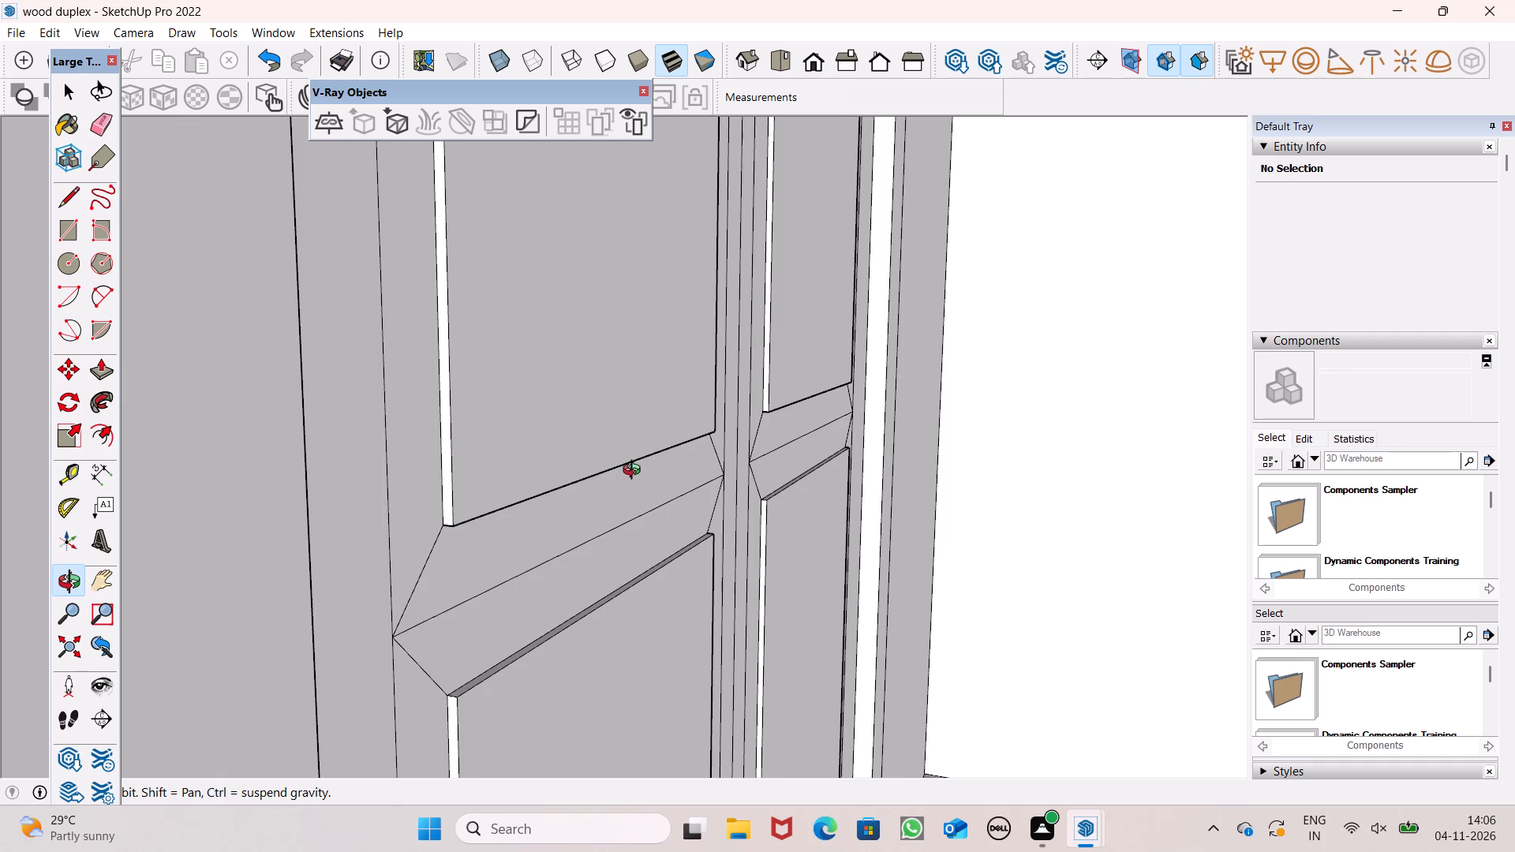
scroll(634, 448, "down", 7)
left_click_drag(664, 530, 576, 499)
scroll(491, 490, "down", 3)
left_click_drag(608, 532, 571, 521)
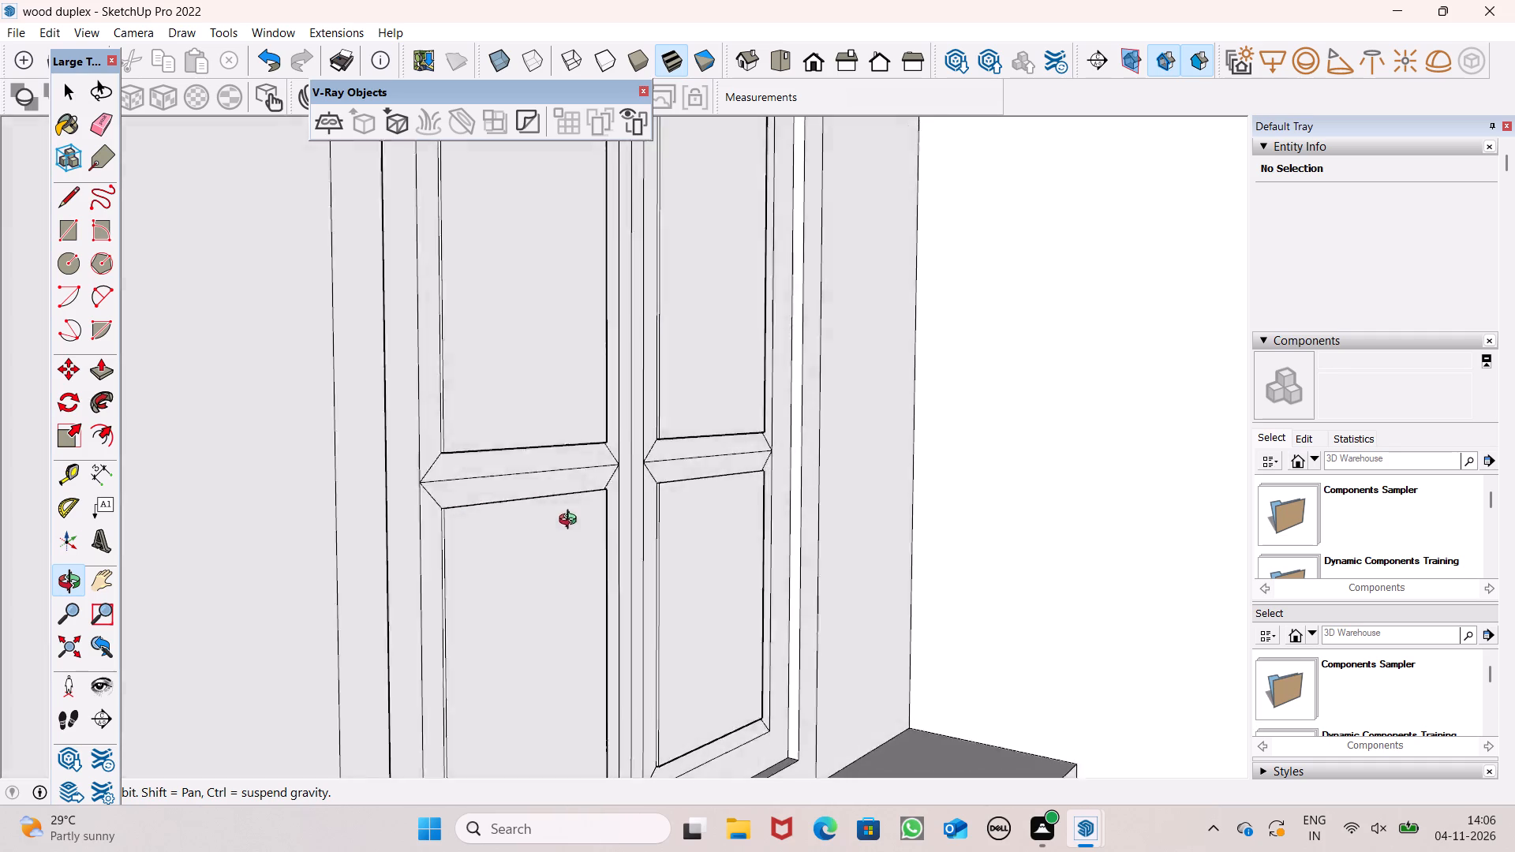
left_click_drag(571, 521, 500, 482)
scroll(500, 469, "down", 4)
left_click_drag(501, 465, 476, 534, "shift")
scroll(494, 479, "down", 5)
left_click_drag(646, 521, 502, 524)
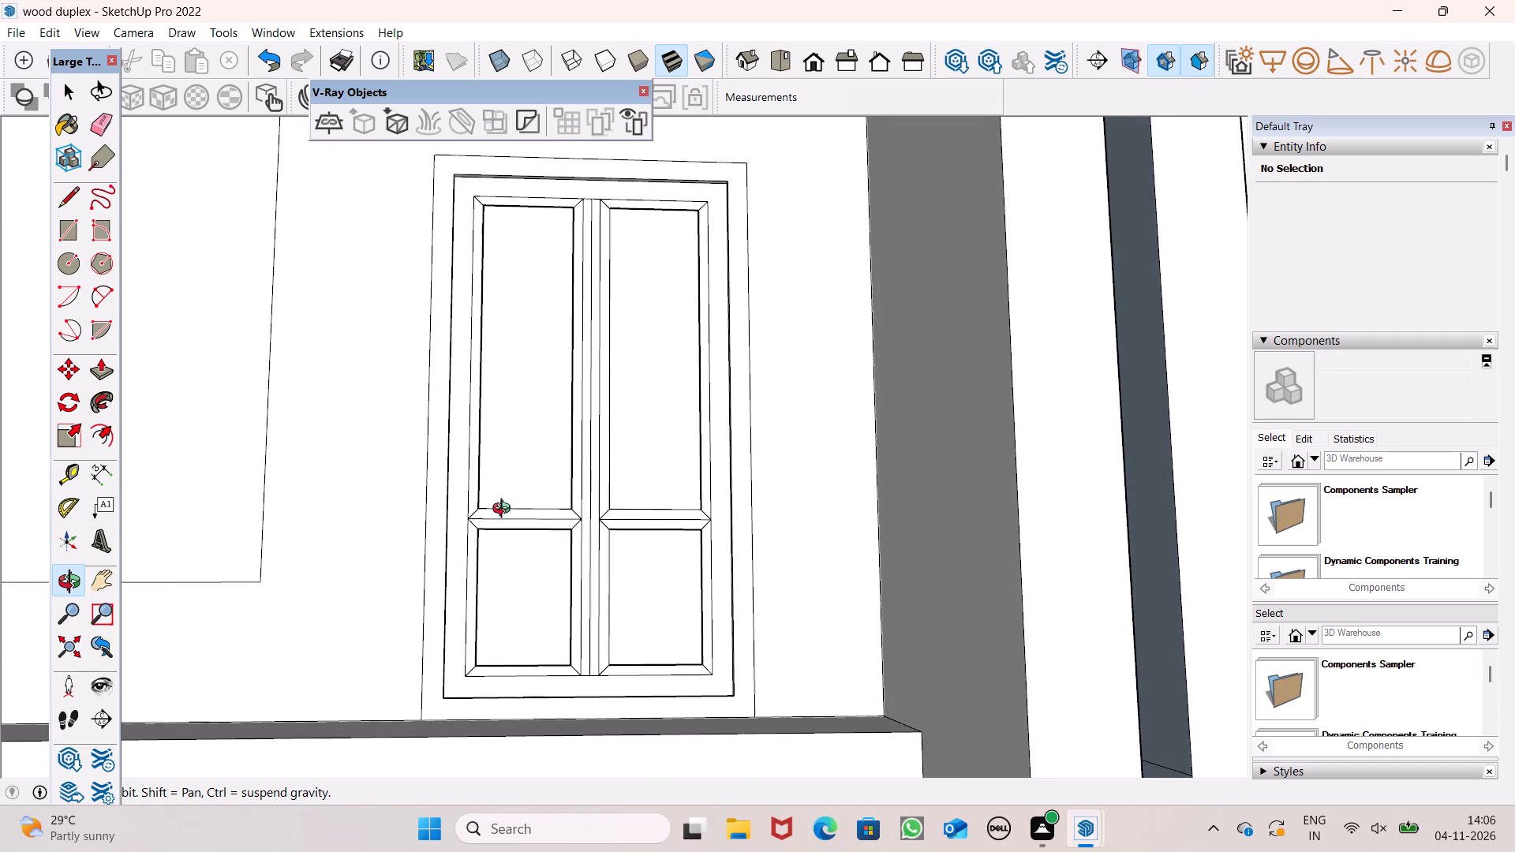
scroll(572, 449, "down", 4)
left_click_drag(593, 455, 668, 458, "shift")
left_click_drag(655, 477, 649, 523)
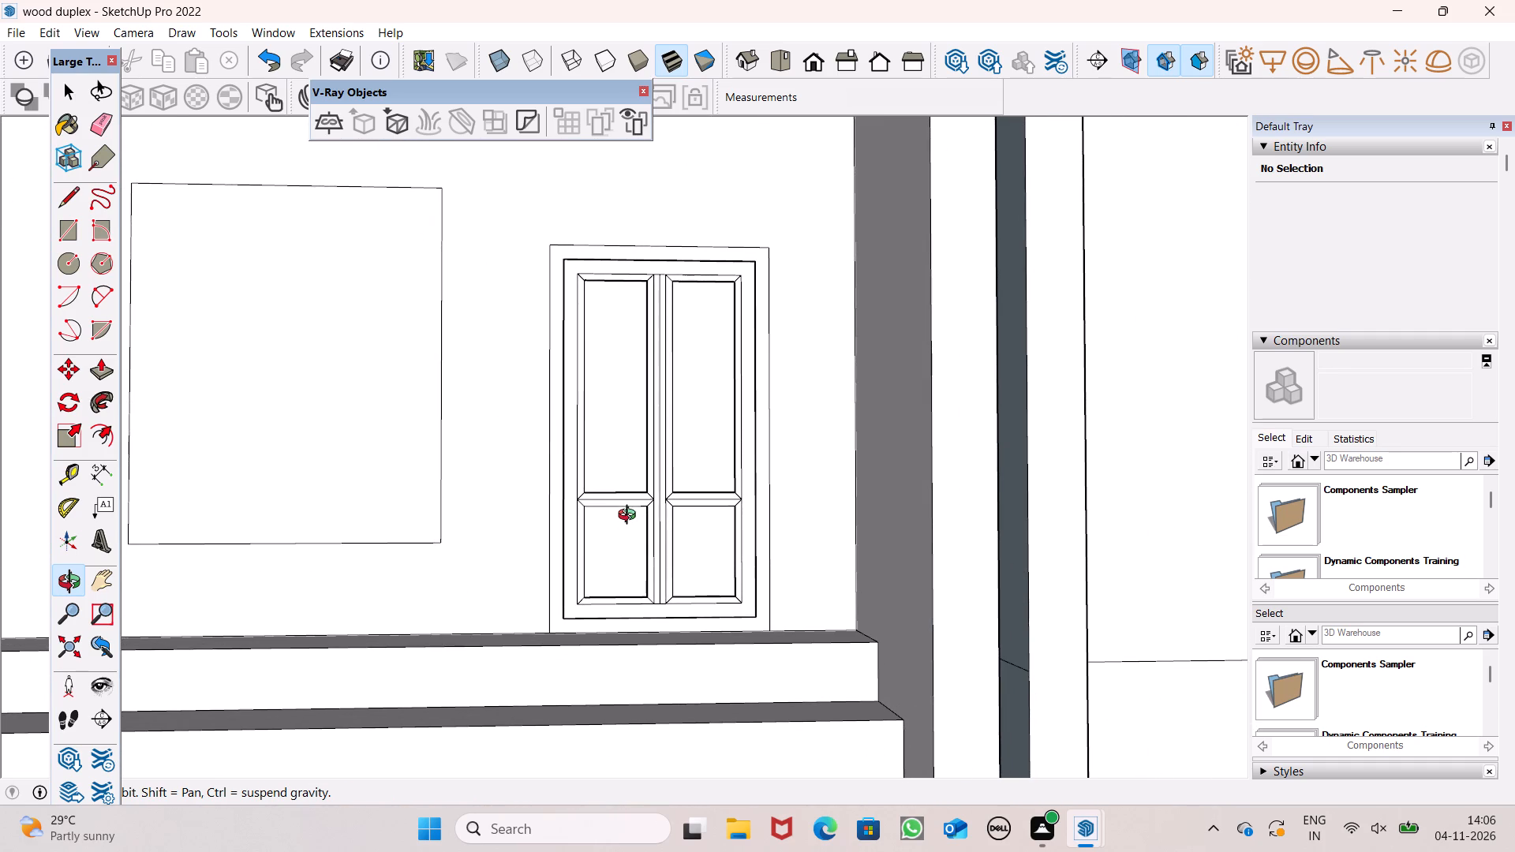
left_click_drag(623, 515, 569, 520)
scroll(615, 516, "up", 6)
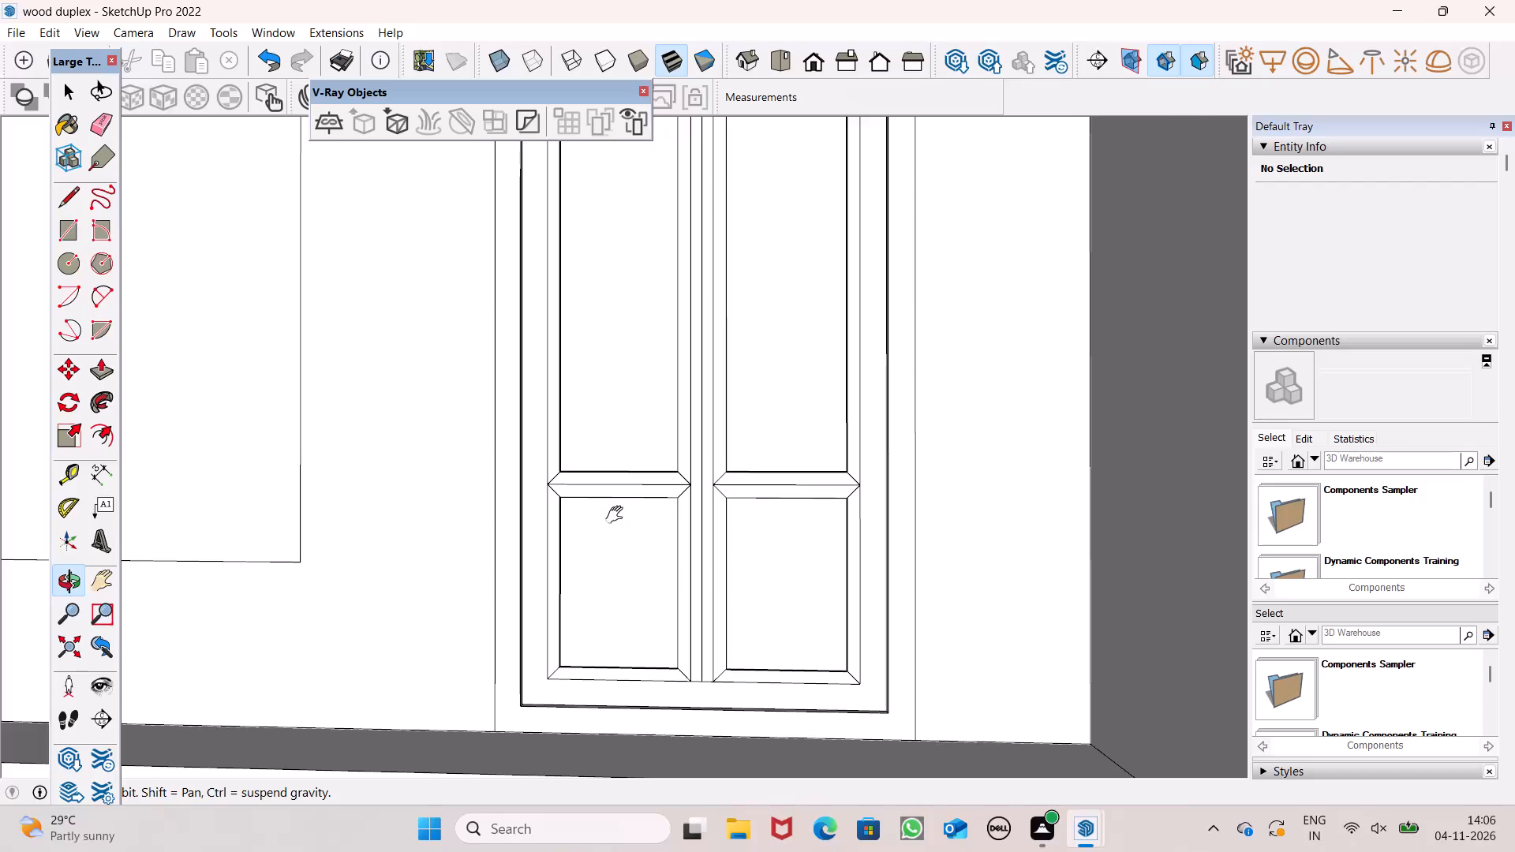
scroll(621, 488, "down", 6, "shift")
left_click_drag(624, 497, 682, 505, "shift")
scroll(655, 446, "up", 3)
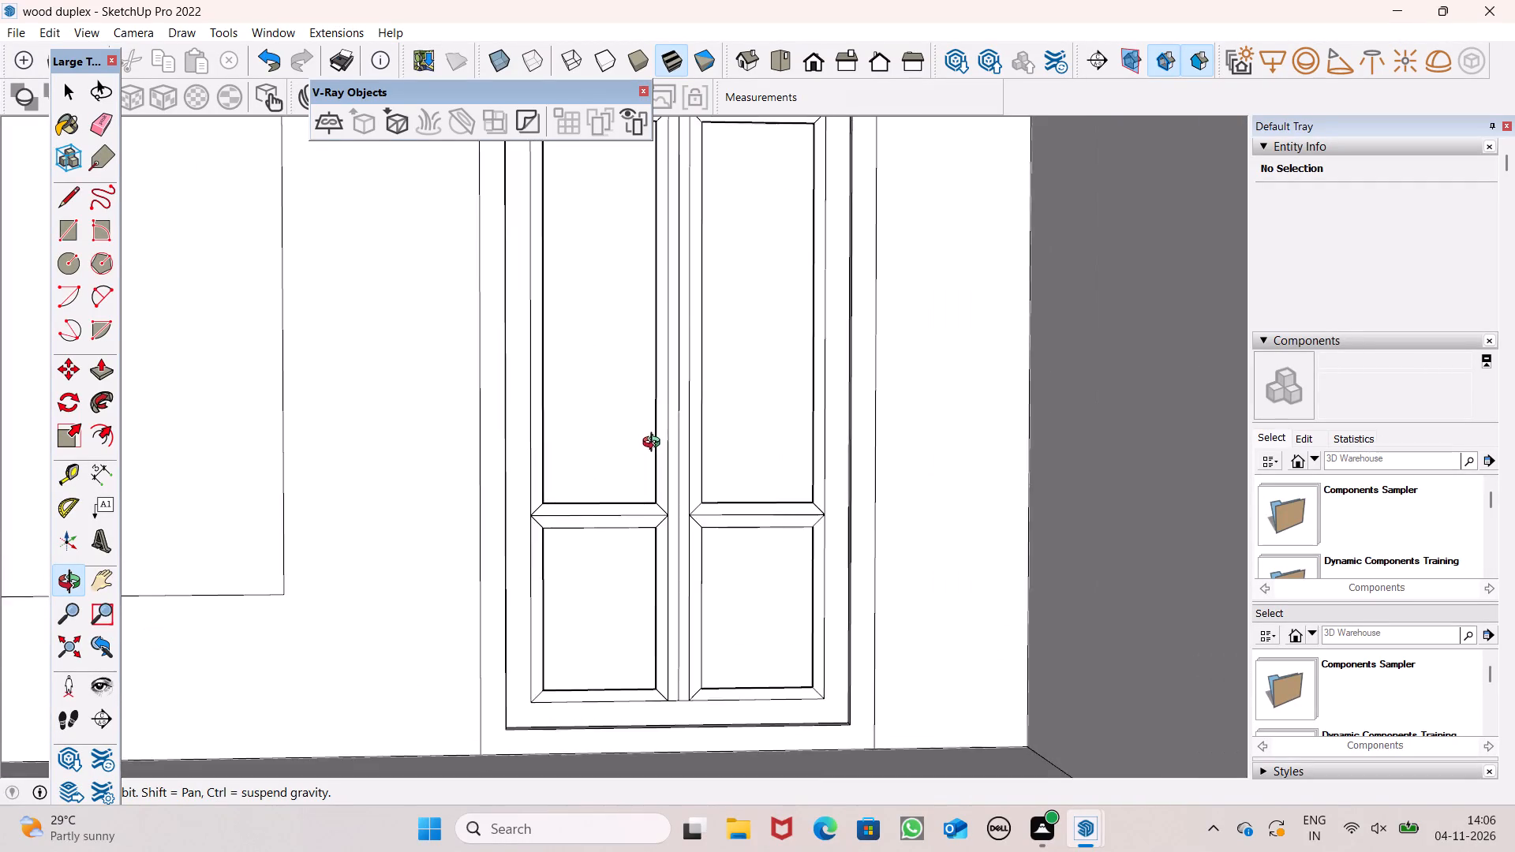
scroll(655, 444, "up", 5)
left_click_drag(671, 425, 663, 445, "shift")
scroll(684, 446, "up", 4)
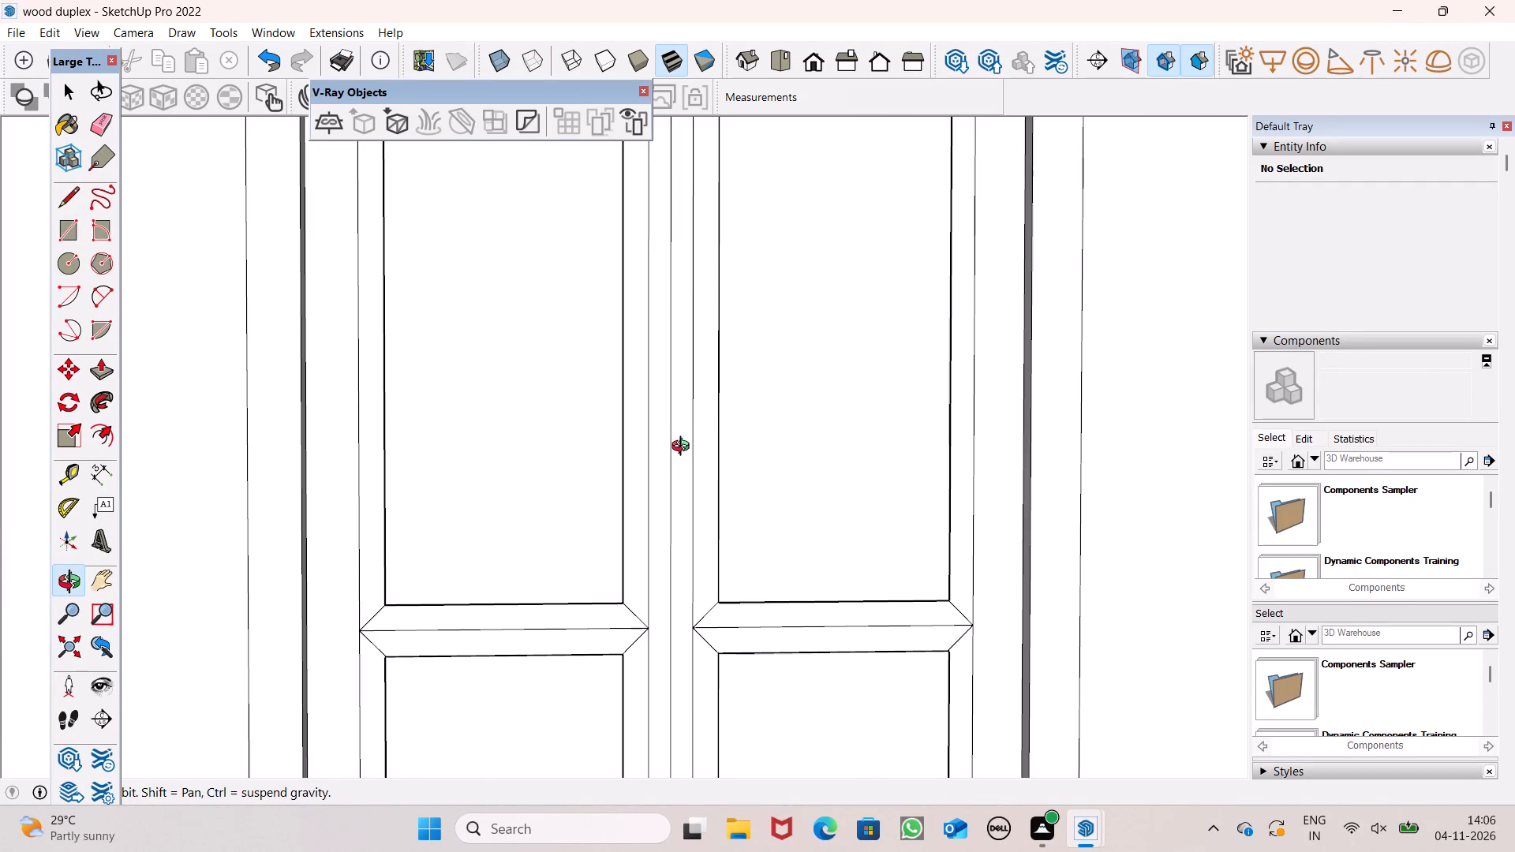
scroll(684, 448, "down", 3)
scroll(684, 448, "up", 1)
left_click_drag(684, 448, 657, 508, "shift")
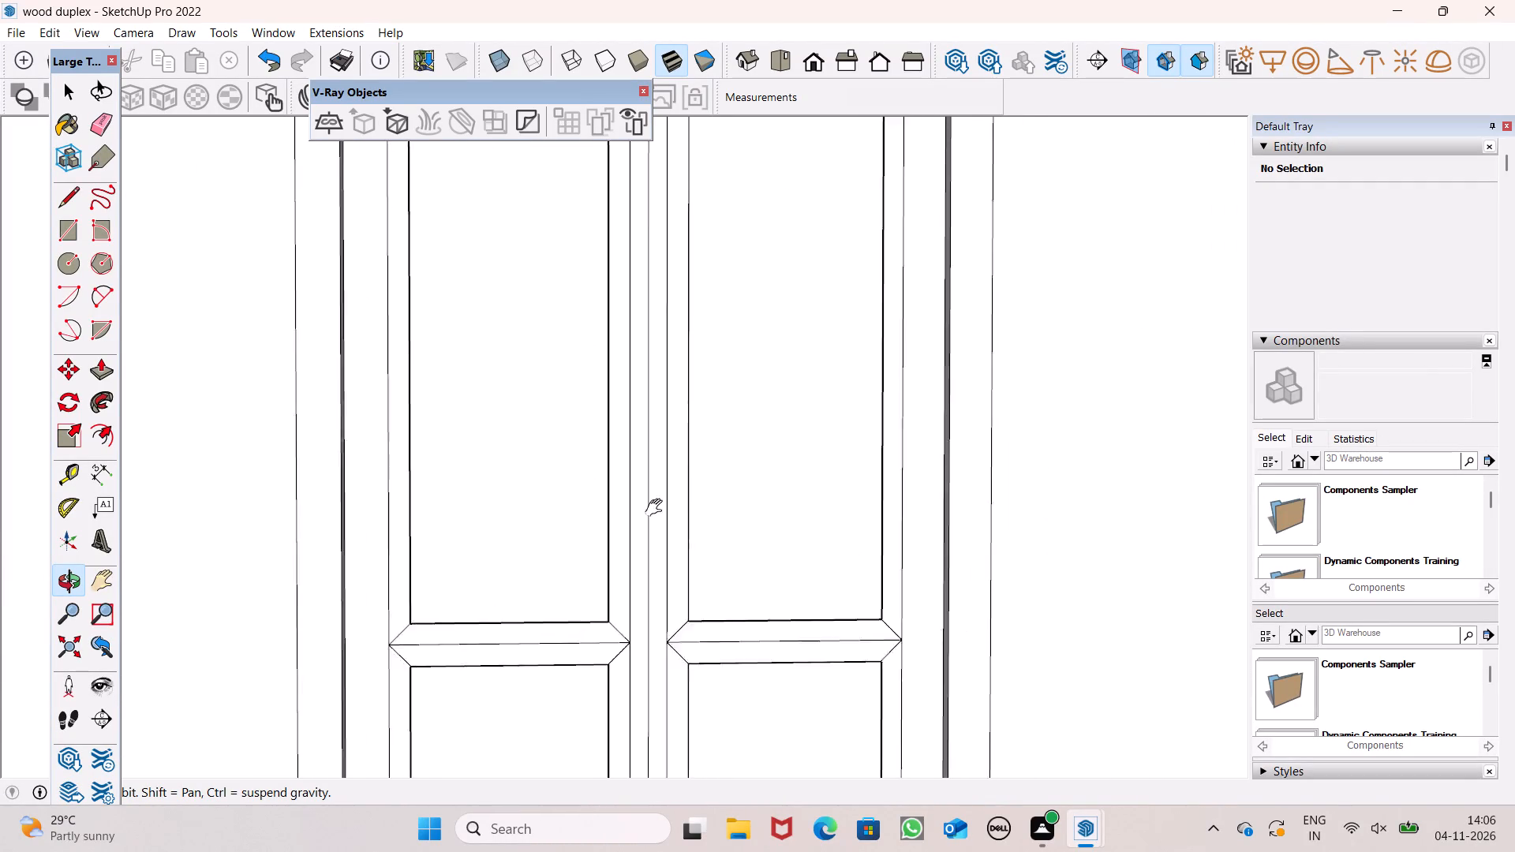
left_click_drag(657, 508, 656, 555, "shift")
scroll(656, 483, "up", 4)
scroll(666, 464, "down", 4)
left_click_drag(660, 577, 680, 521, "shift")
left_click_drag(680, 533, 679, 558)
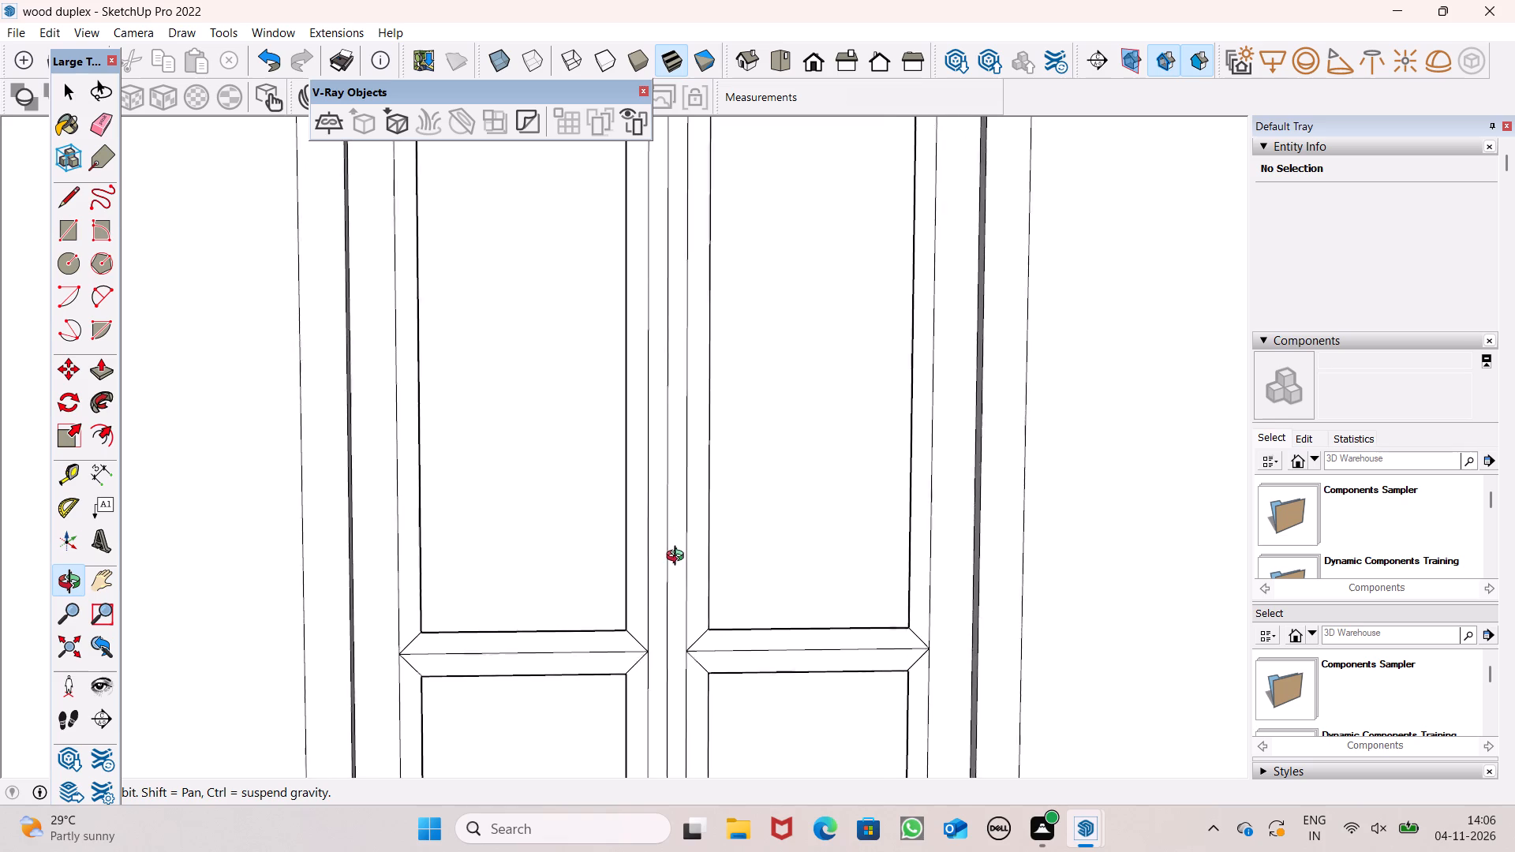
left_click_drag(679, 558, 681, 601)
scroll(680, 514, "down", 1)
left_click_drag(681, 513, 705, 553, "shift")
left_click_drag(705, 553, 699, 517)
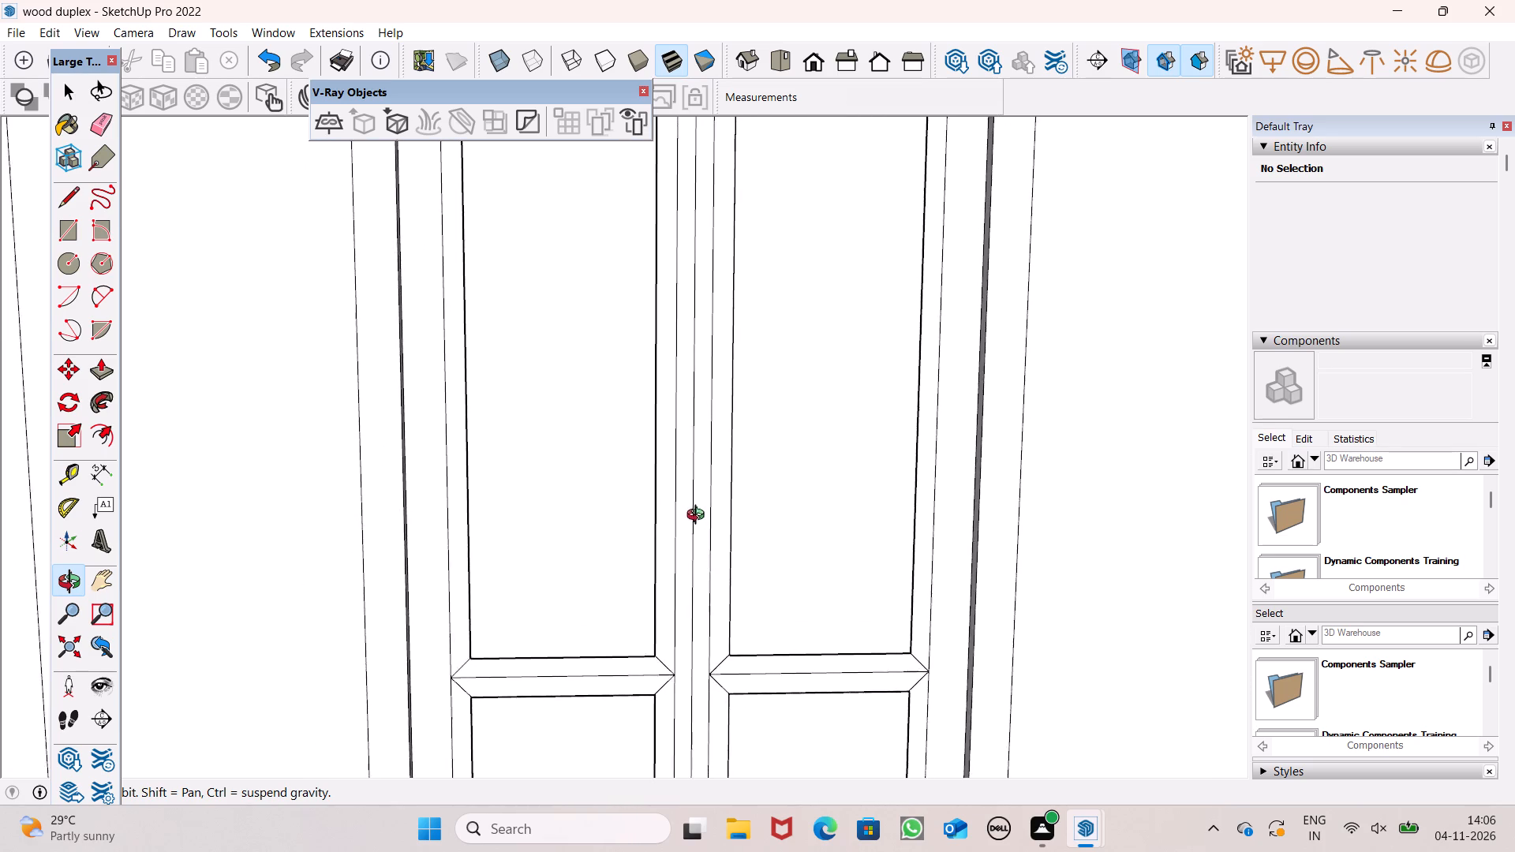
left_click_drag(699, 517, 697, 436)
scroll(696, 433, "down", 10)
left_click_drag(704, 466, 709, 493, "shift")
scroll(715, 445, "down", 5)
left_click_drag(712, 488, 705, 570)
left_click_drag(666, 539, 735, 550, "shift")
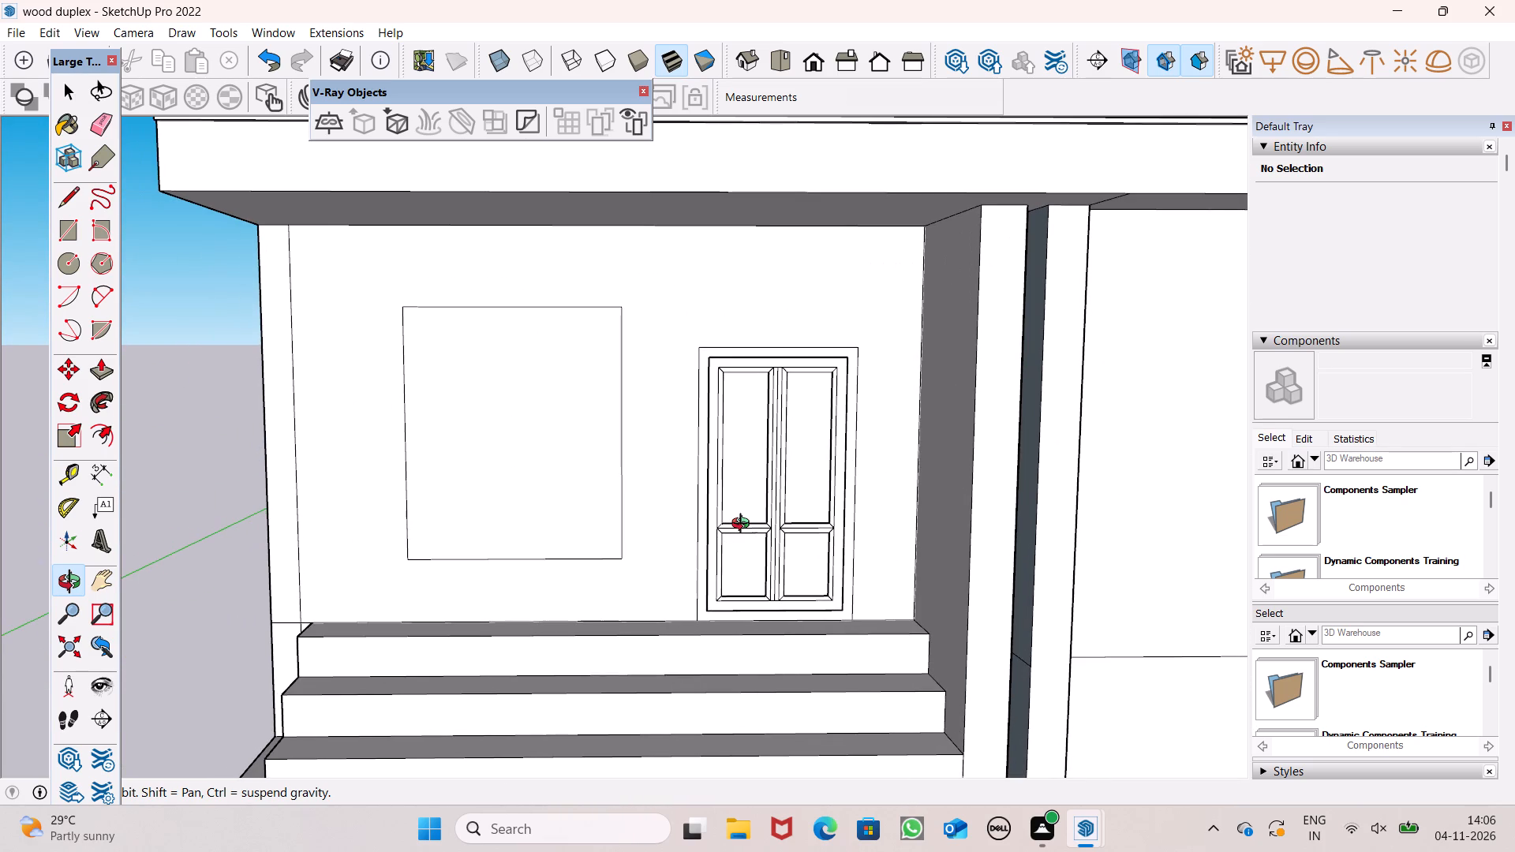
left_click_drag(521, 446, 526, 471)
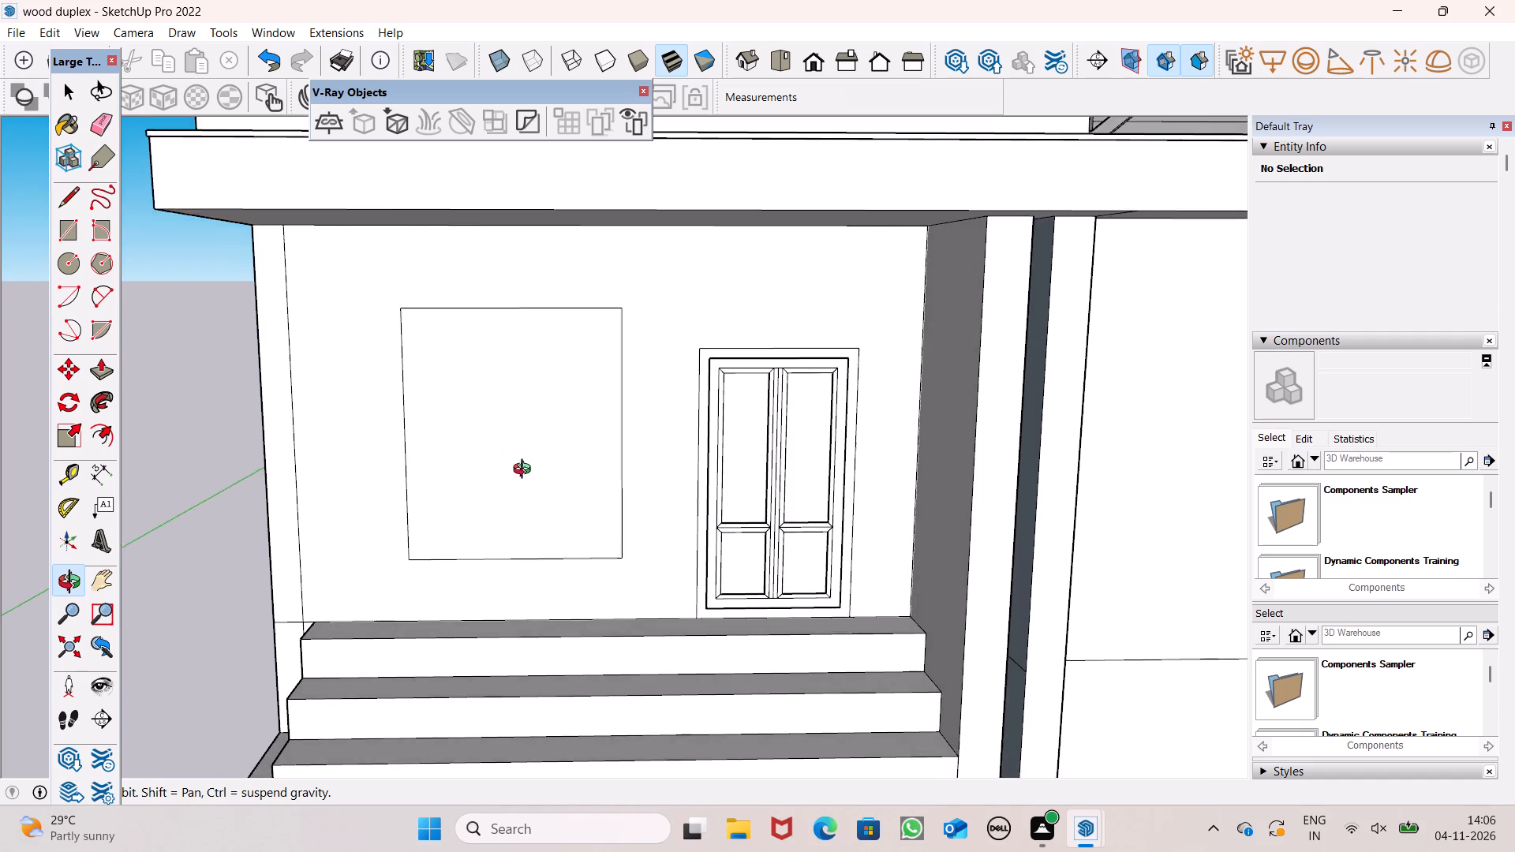
left_click_drag(526, 471, 514, 426)
left_click_drag(513, 430, 513, 439, "shift")
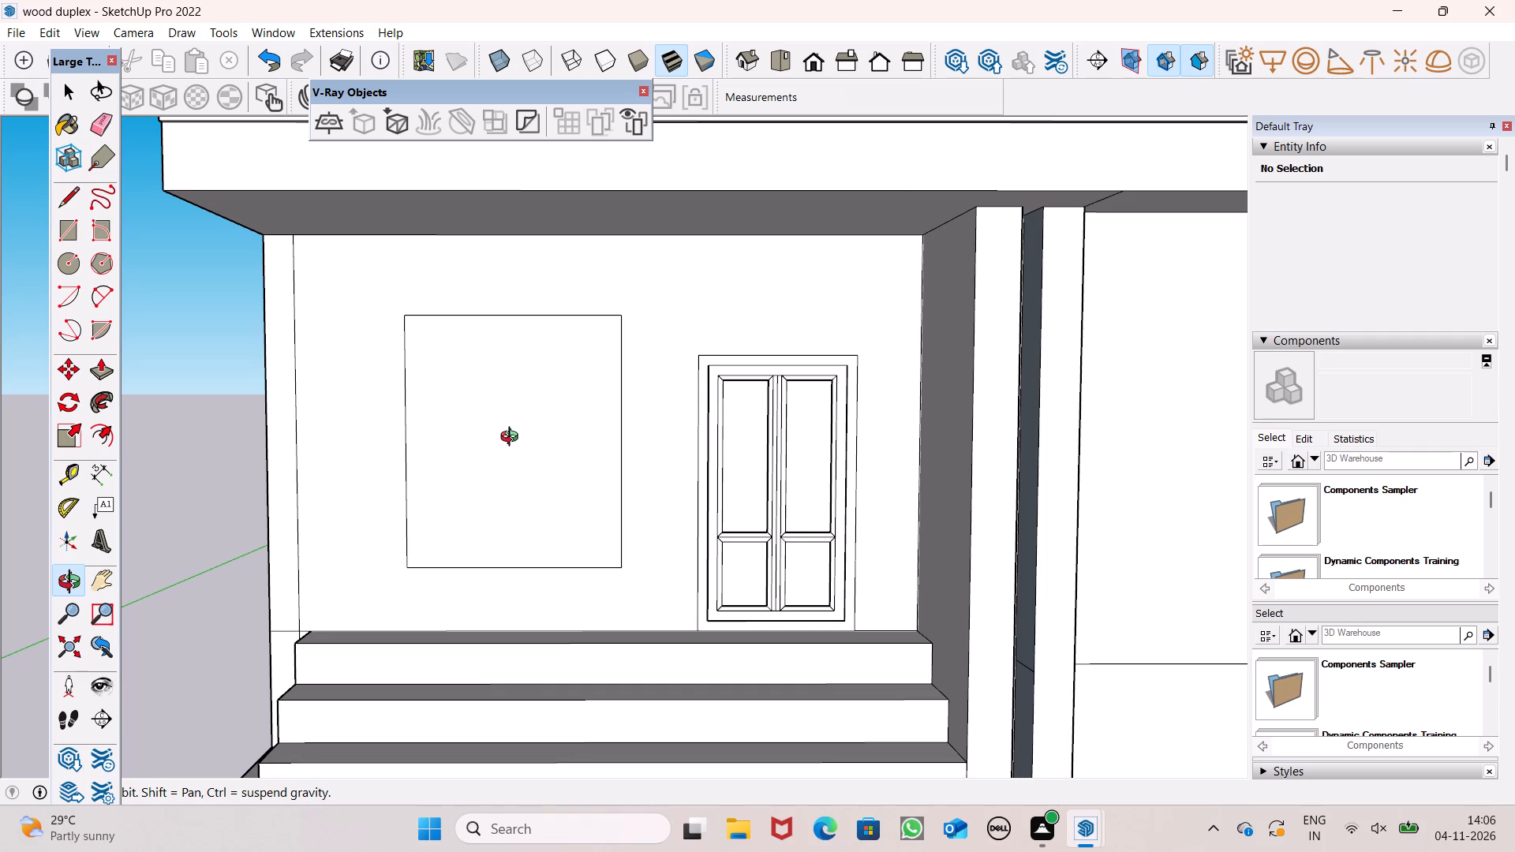
Copy the blank square window face beside the entrance door along the red axis to the empty space beyond the house's right side.
scroll(551, 443, "down", 1)
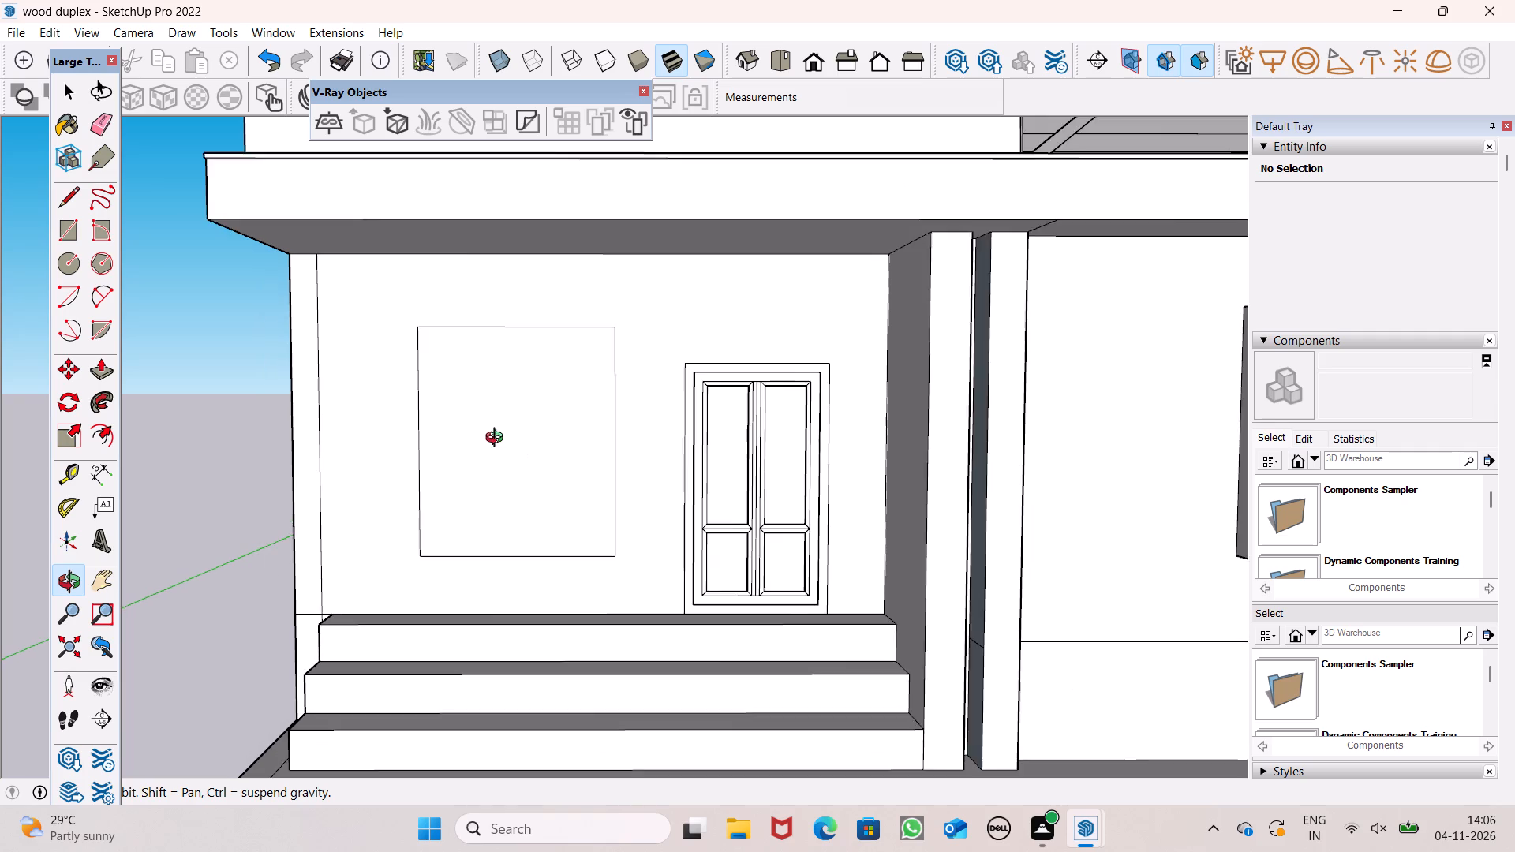
left_click_drag(497, 437, 513, 450)
scroll(513, 450, "down", 3)
scroll(513, 450, "up", 1)
scroll(513, 450, "down", 3)
left_click_drag(507, 450, 467, 466, "shift")
left_click_drag(467, 466, 447, 447, "shift")
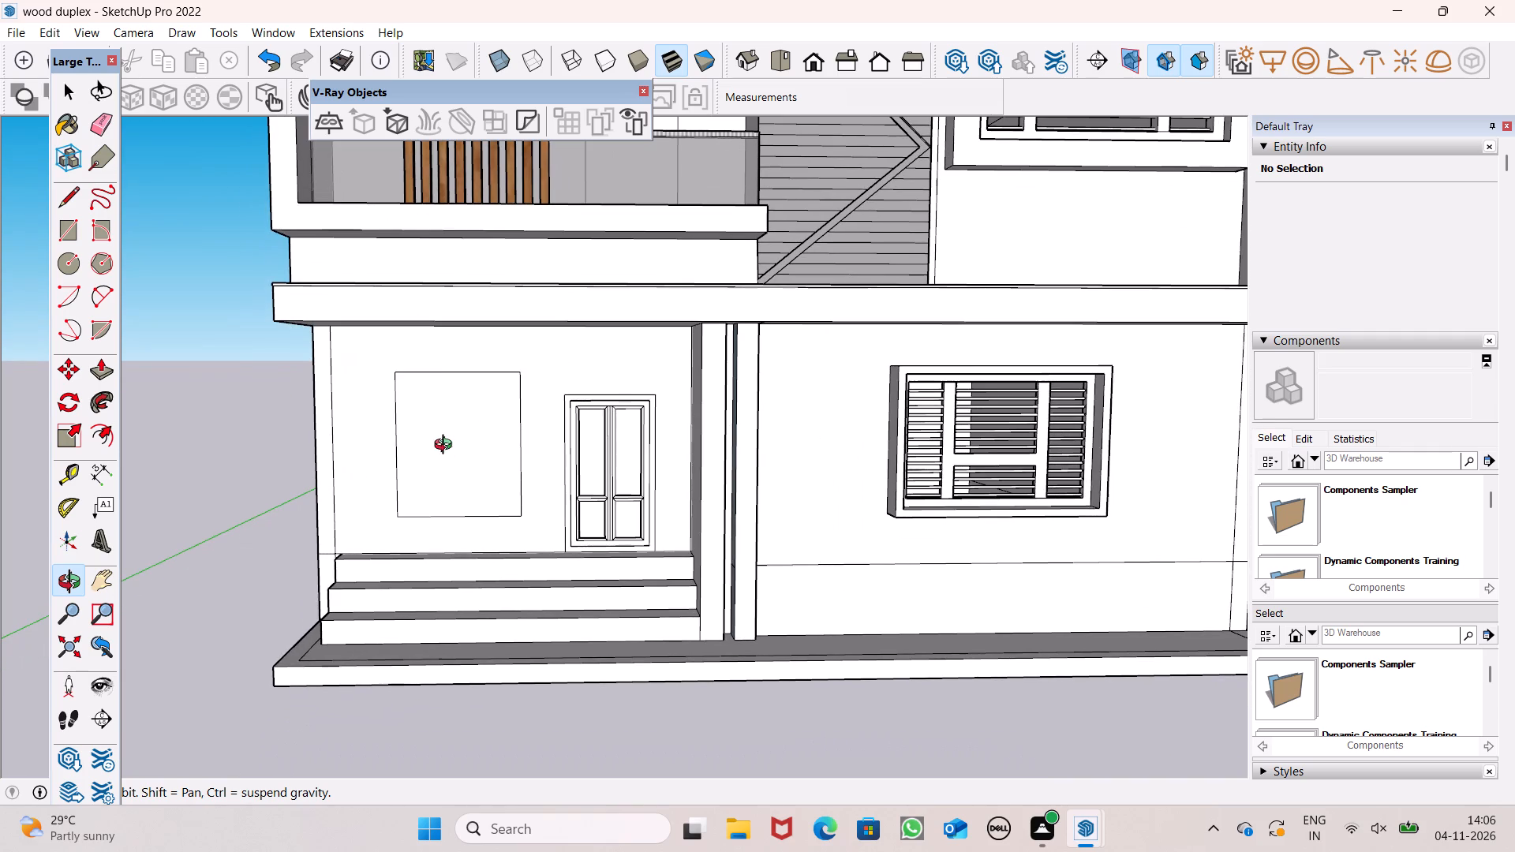
key("space")
double_click(445, 438)
key("m")
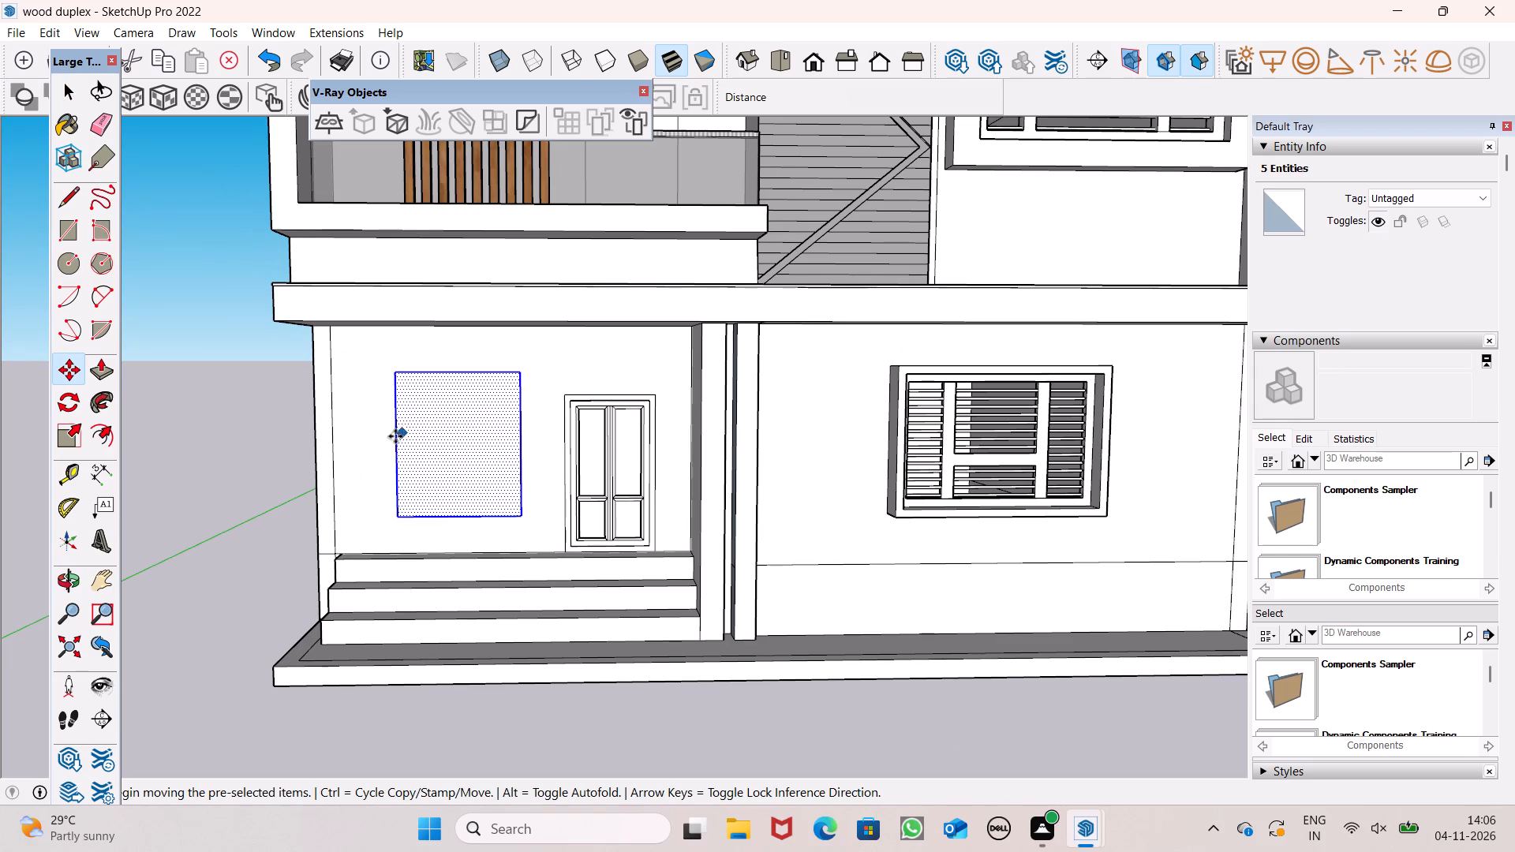
left_click(394, 441)
scroll(394, 441, "down", 9)
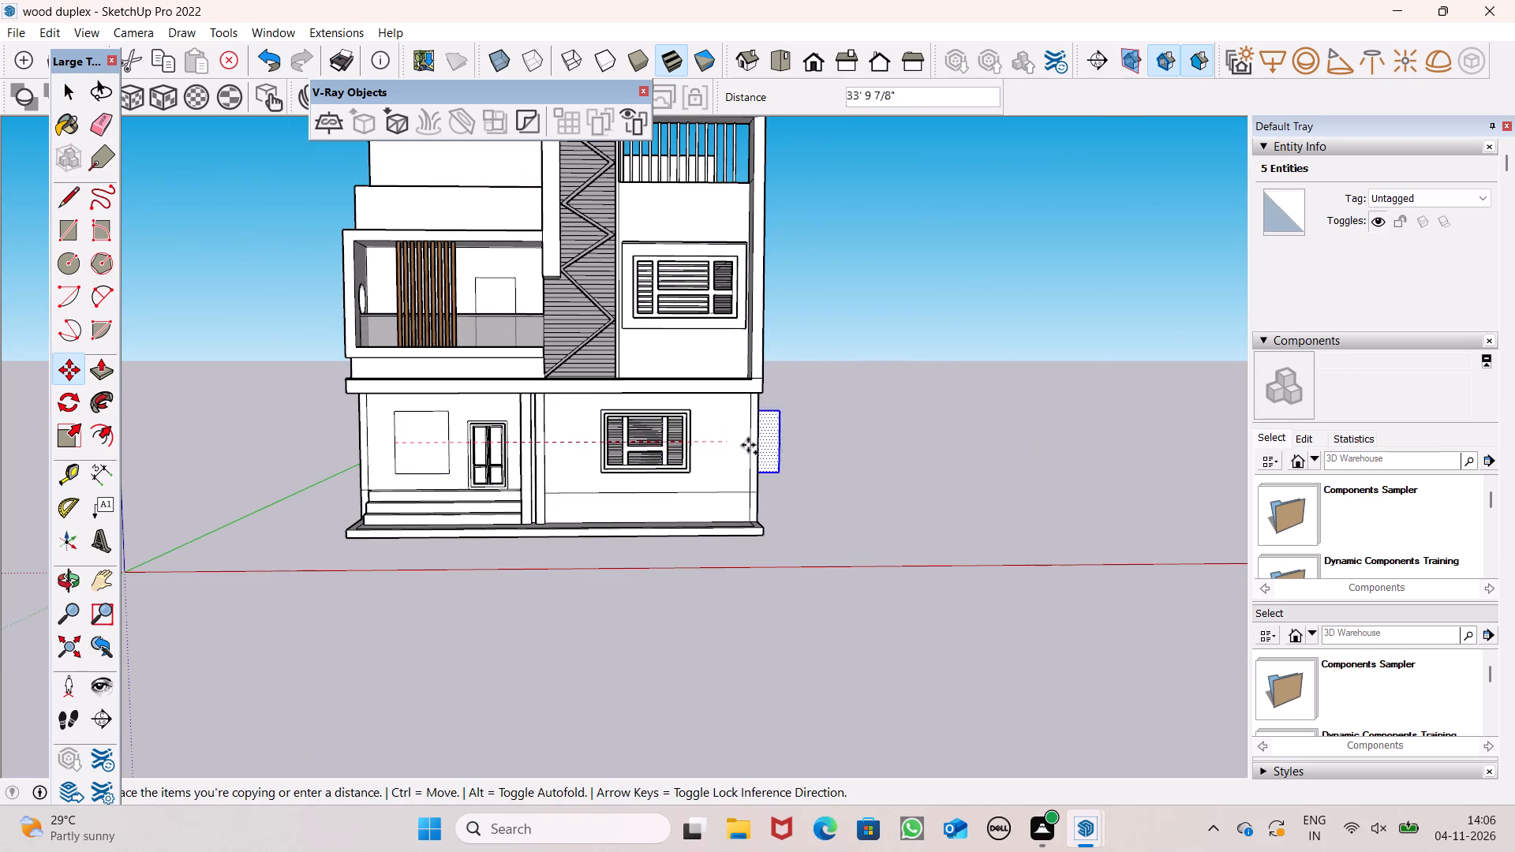
scroll(808, 447, "up", 4)
left_click(808, 447)
key("space")
left_click(939, 422)
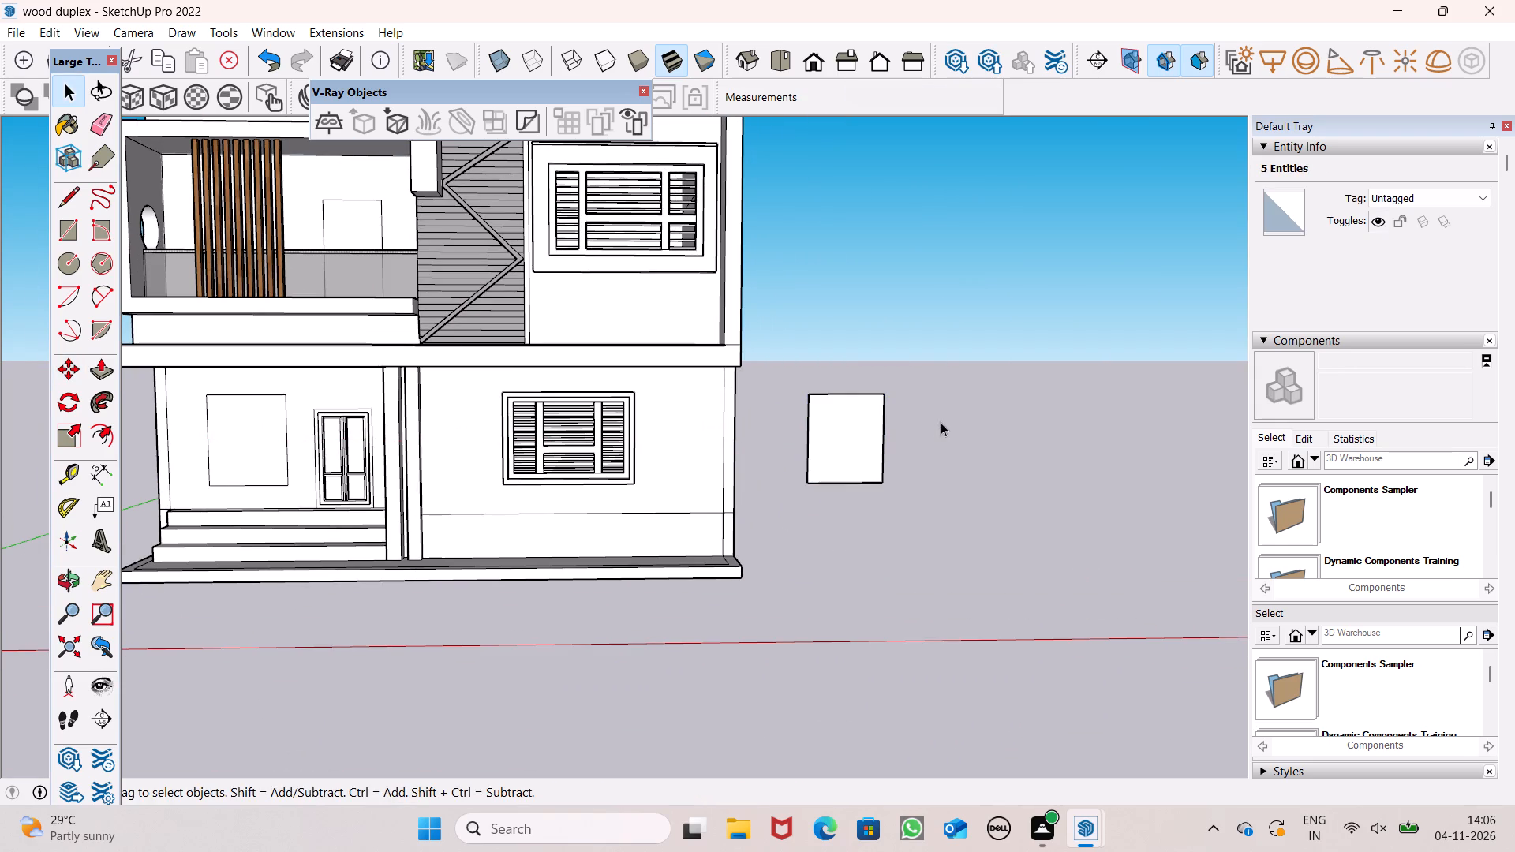
Offset the copied window face's outline inward by 4" to form a frame border.
key("o")
left_click_drag(903, 422, 838, 458, "shift")
scroll(770, 480, "up", 4)
left_click_drag(799, 467, 765, 471)
scroll(765, 472, "up", 3)
left_click_drag(772, 471, 750, 483, "shift")
left_click_drag(754, 477, 713, 494, "shift")
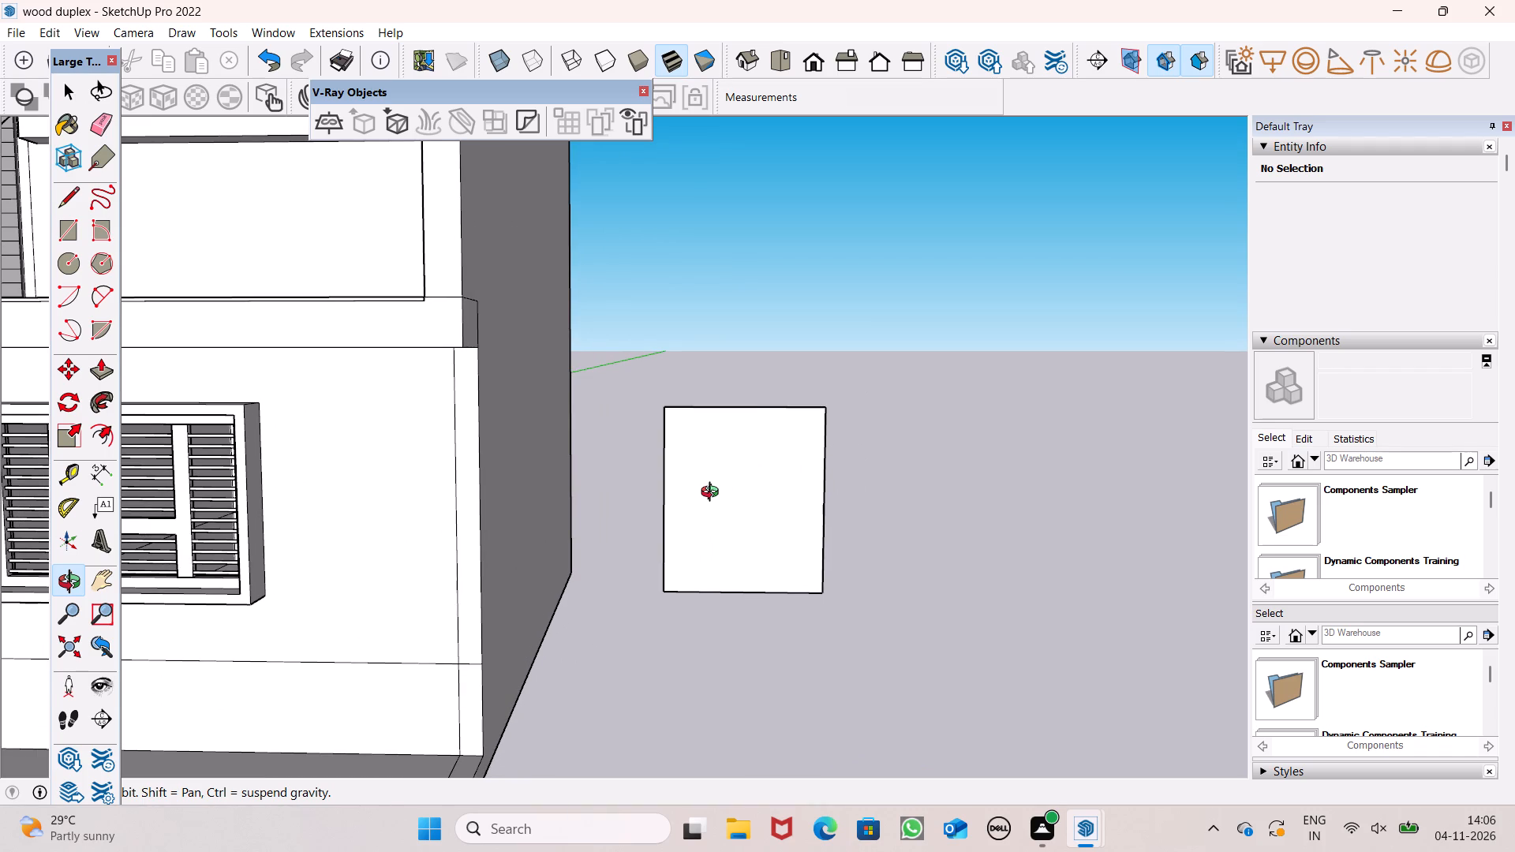
left_click_drag(716, 485, 701, 488, "shift")
scroll(701, 495, "up", 2, "shift")
type("of")
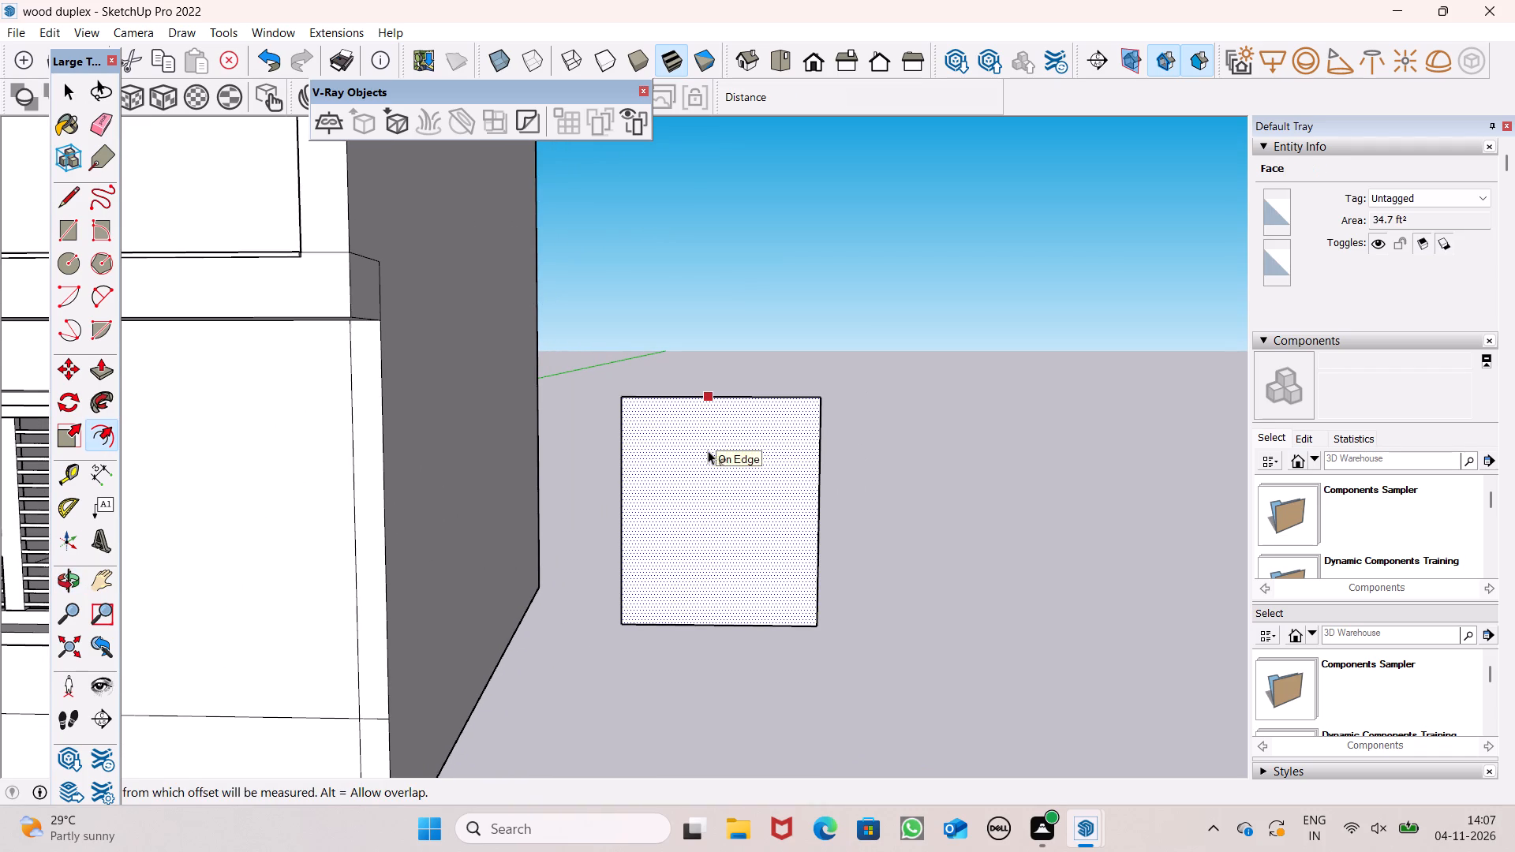
left_click(731, 405)
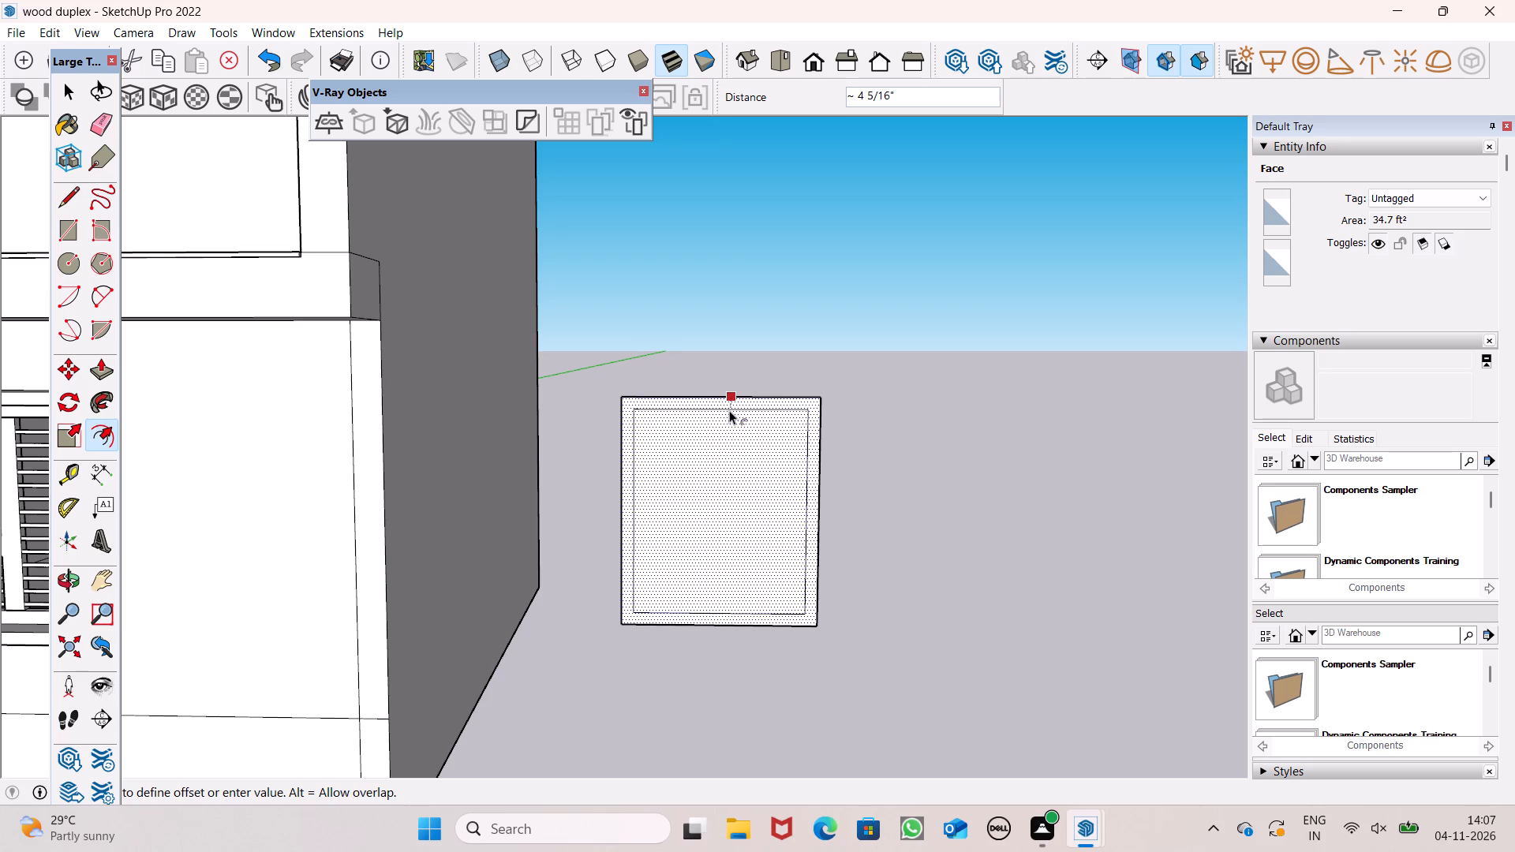
type("4\"")
key("Return")
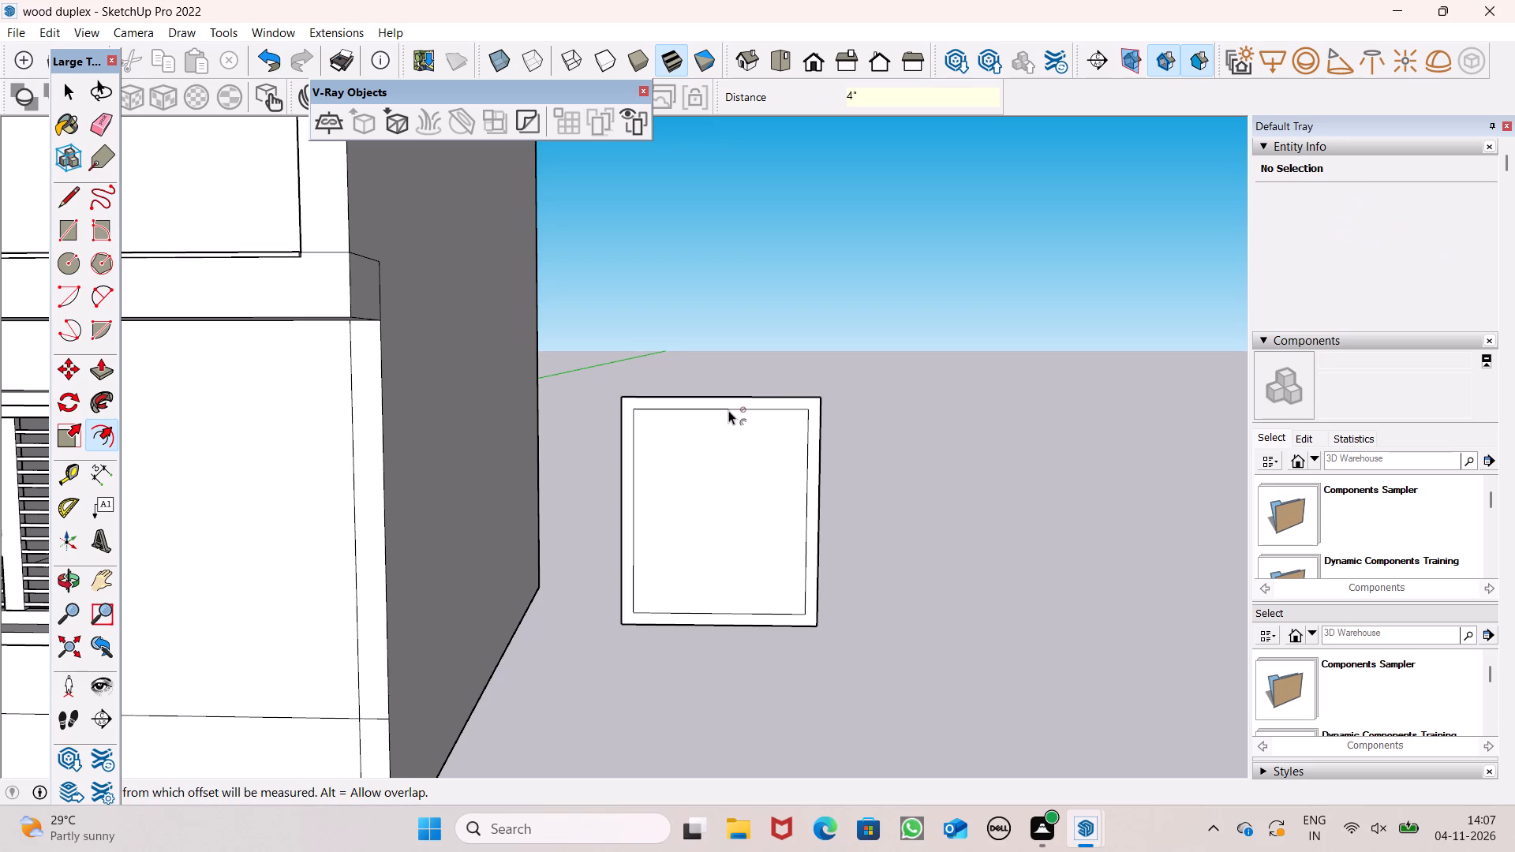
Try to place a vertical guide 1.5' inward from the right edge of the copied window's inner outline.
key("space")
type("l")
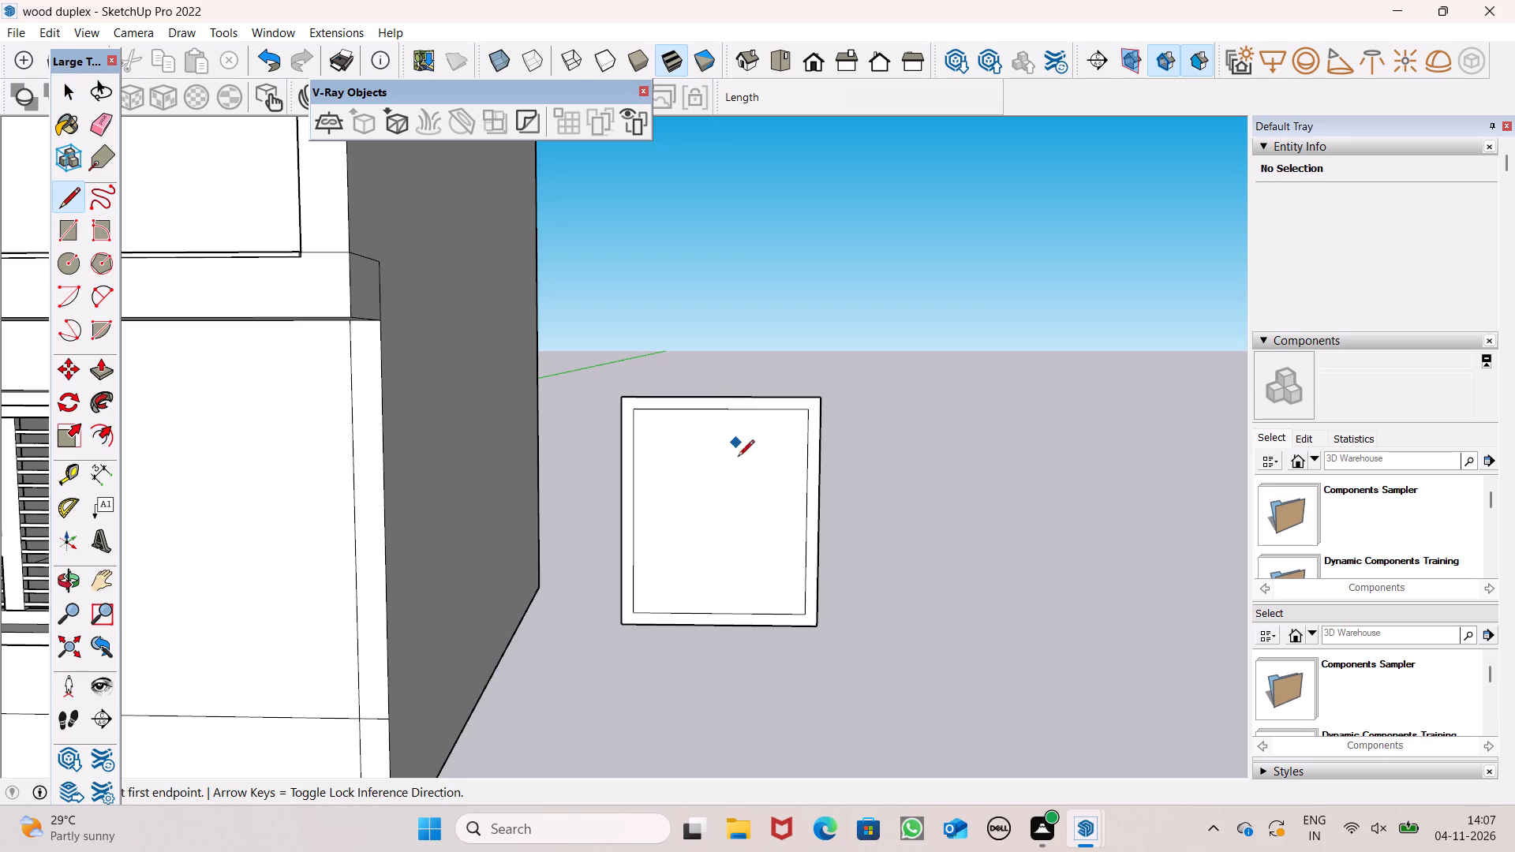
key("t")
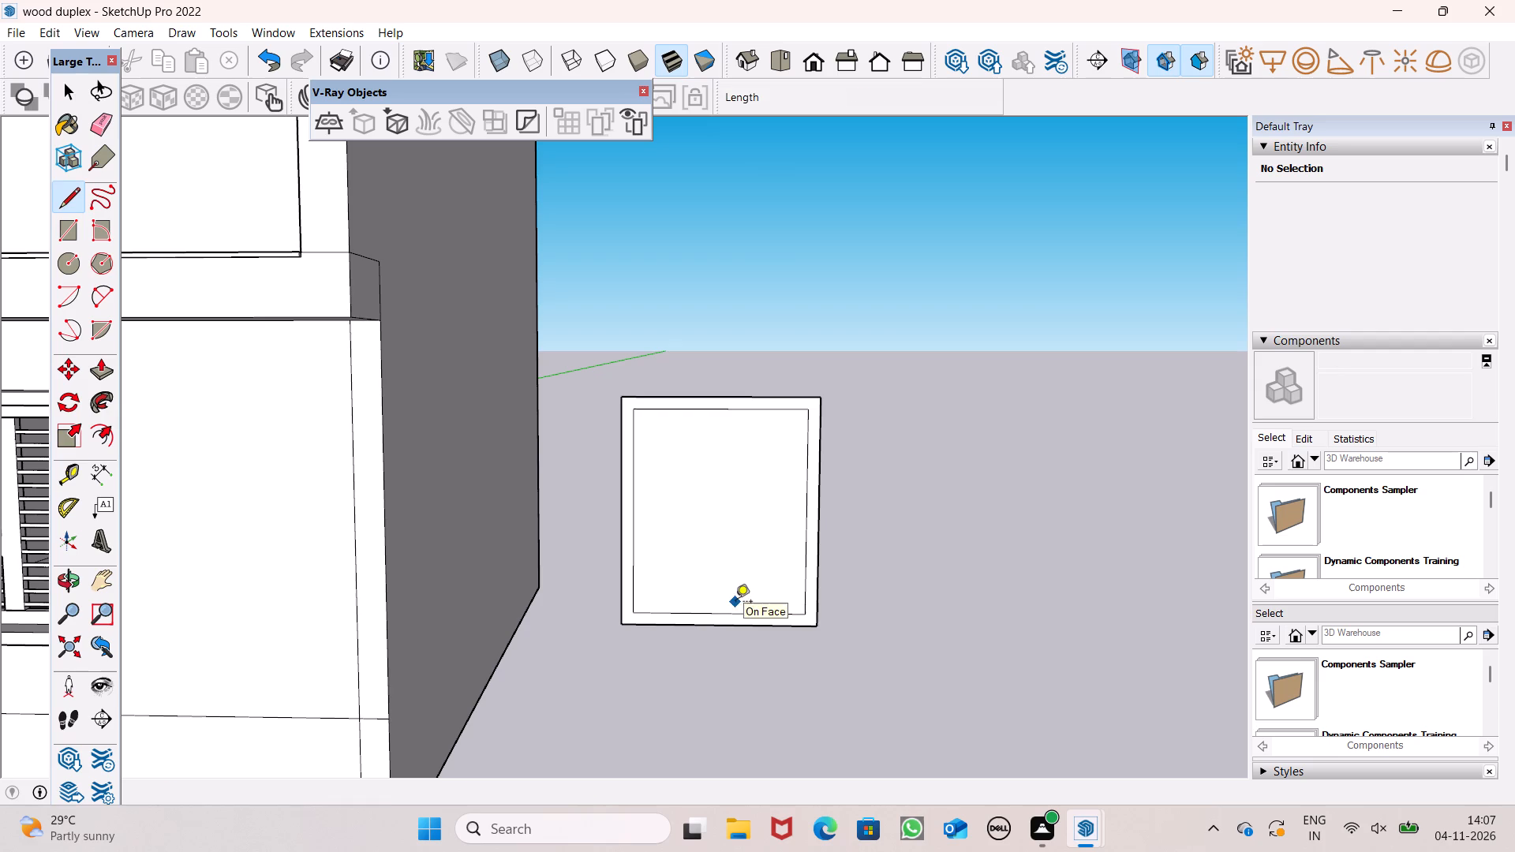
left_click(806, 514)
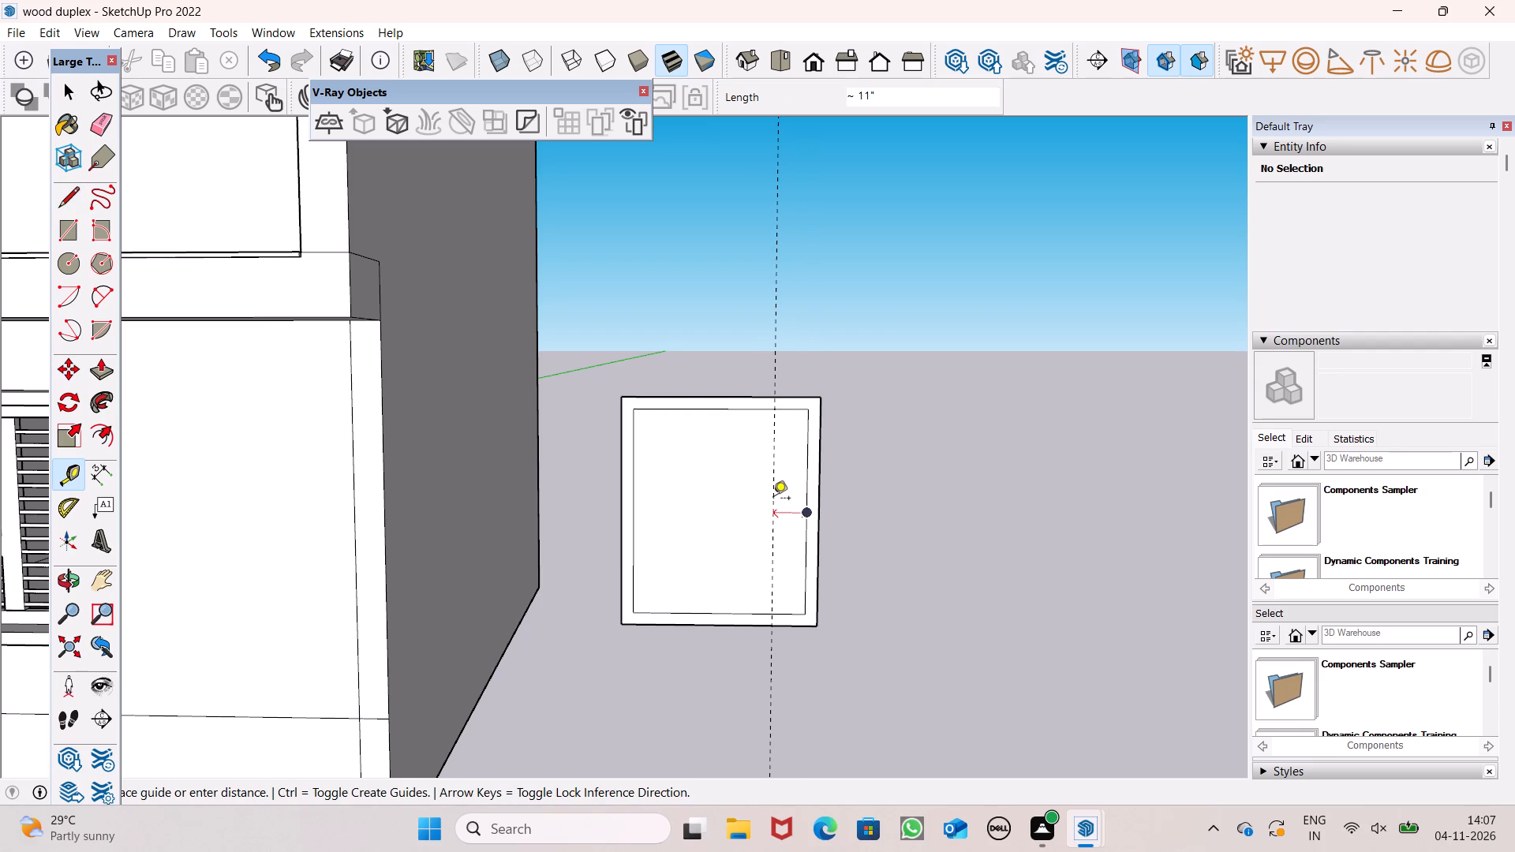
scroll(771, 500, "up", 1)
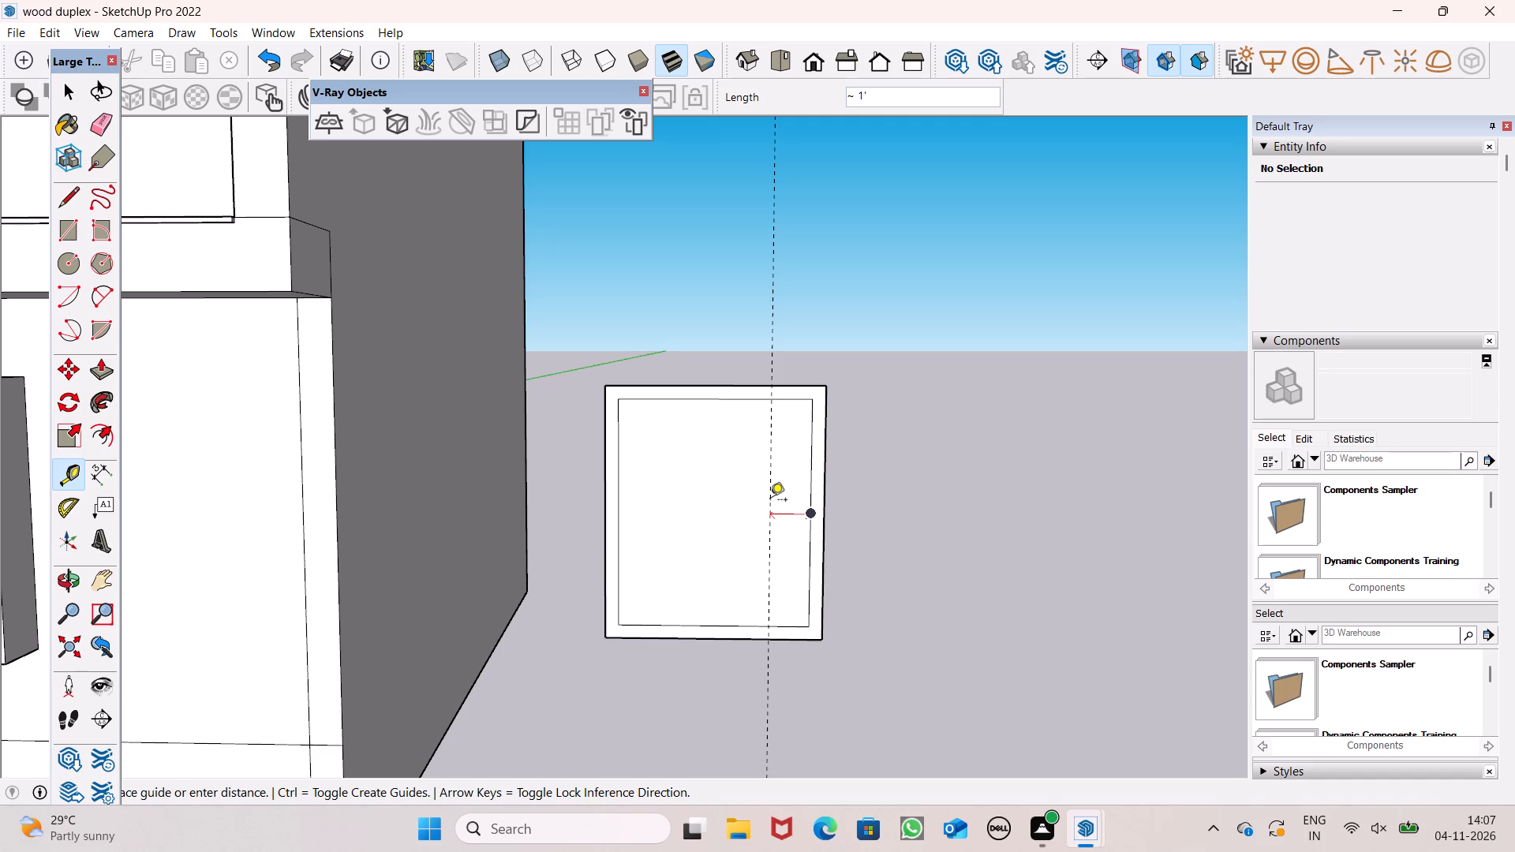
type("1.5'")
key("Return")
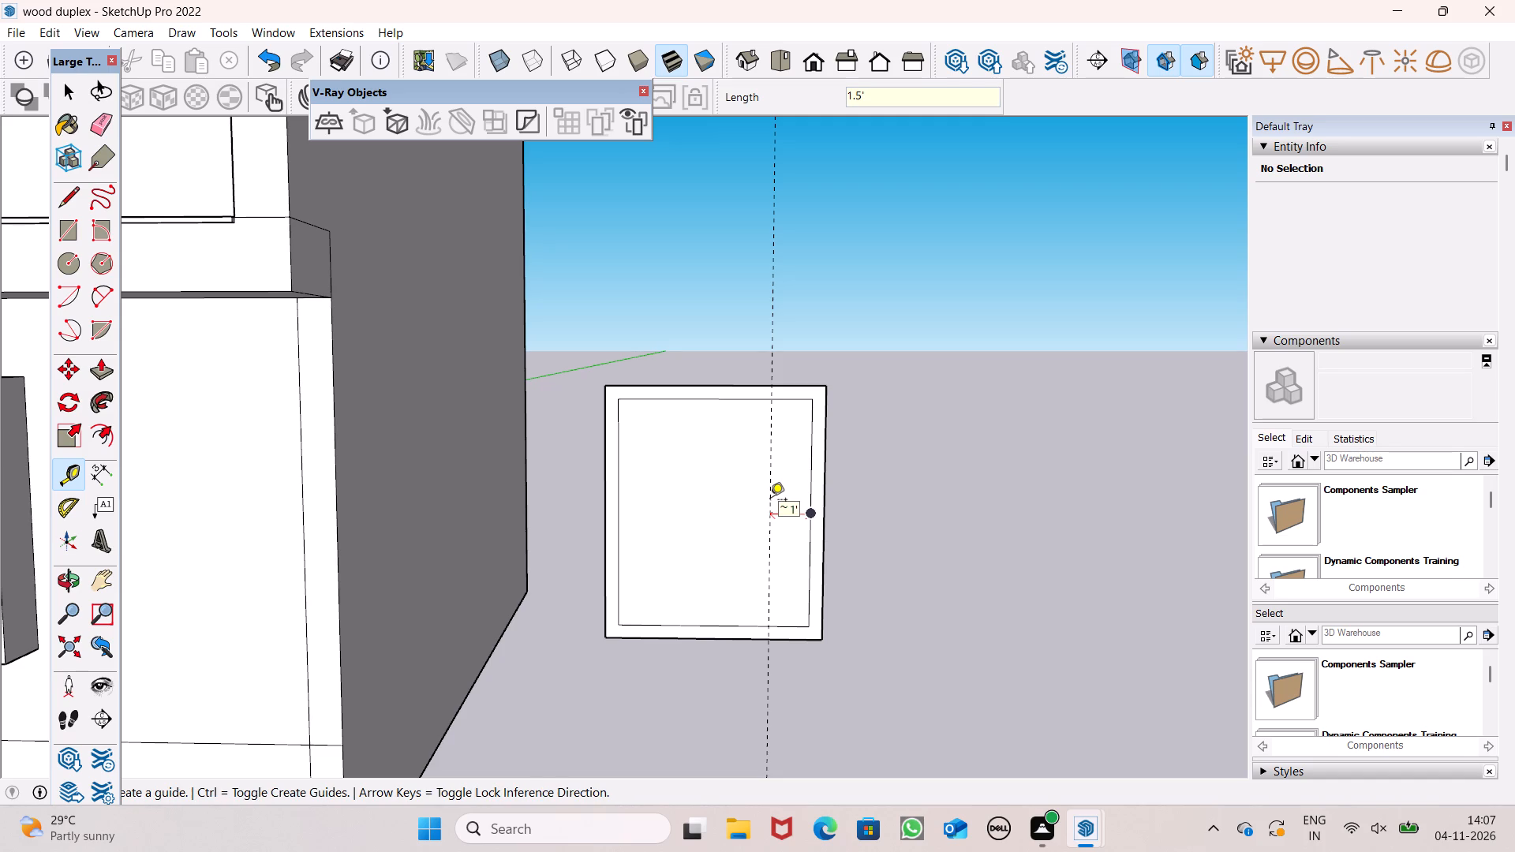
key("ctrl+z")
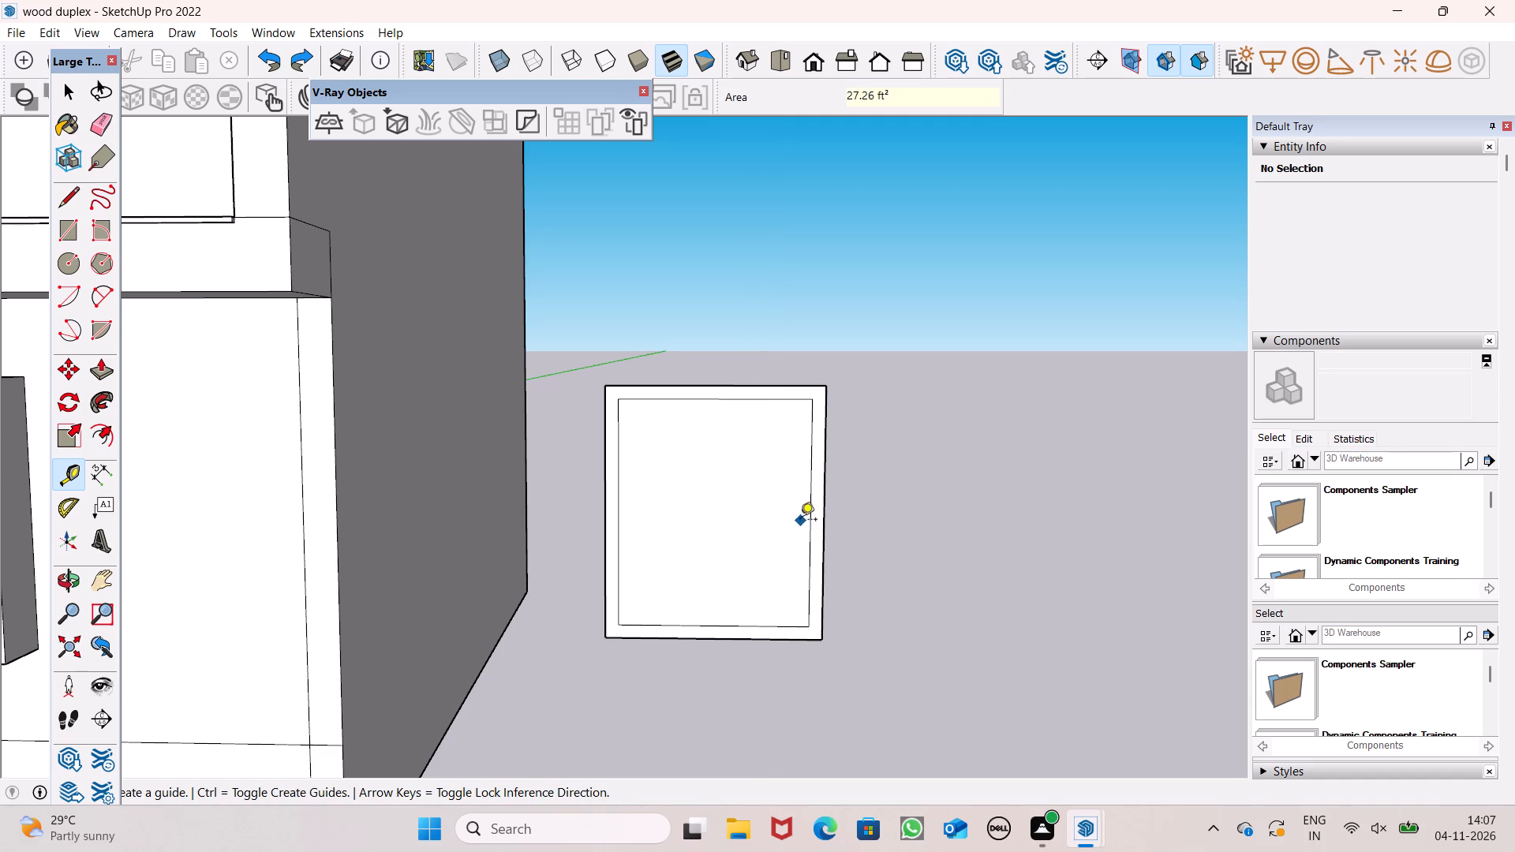
Place a vertical guide 1' inward from the right edge of the window's inner outline, and a second 4" further in.
left_click(810, 513)
scroll(810, 513, "up", 3)
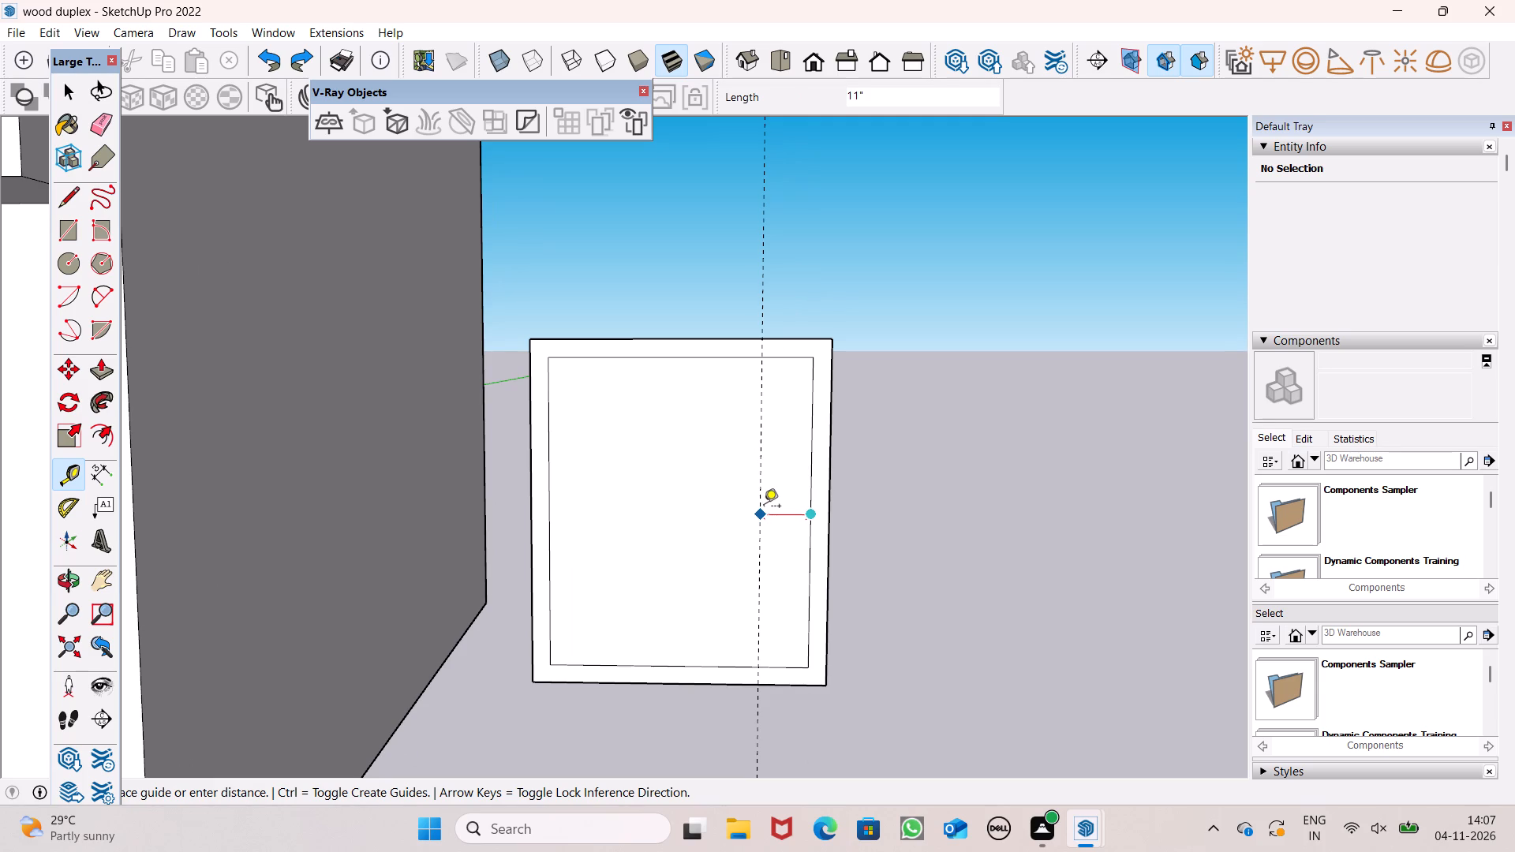
type("1'")
key("Return")
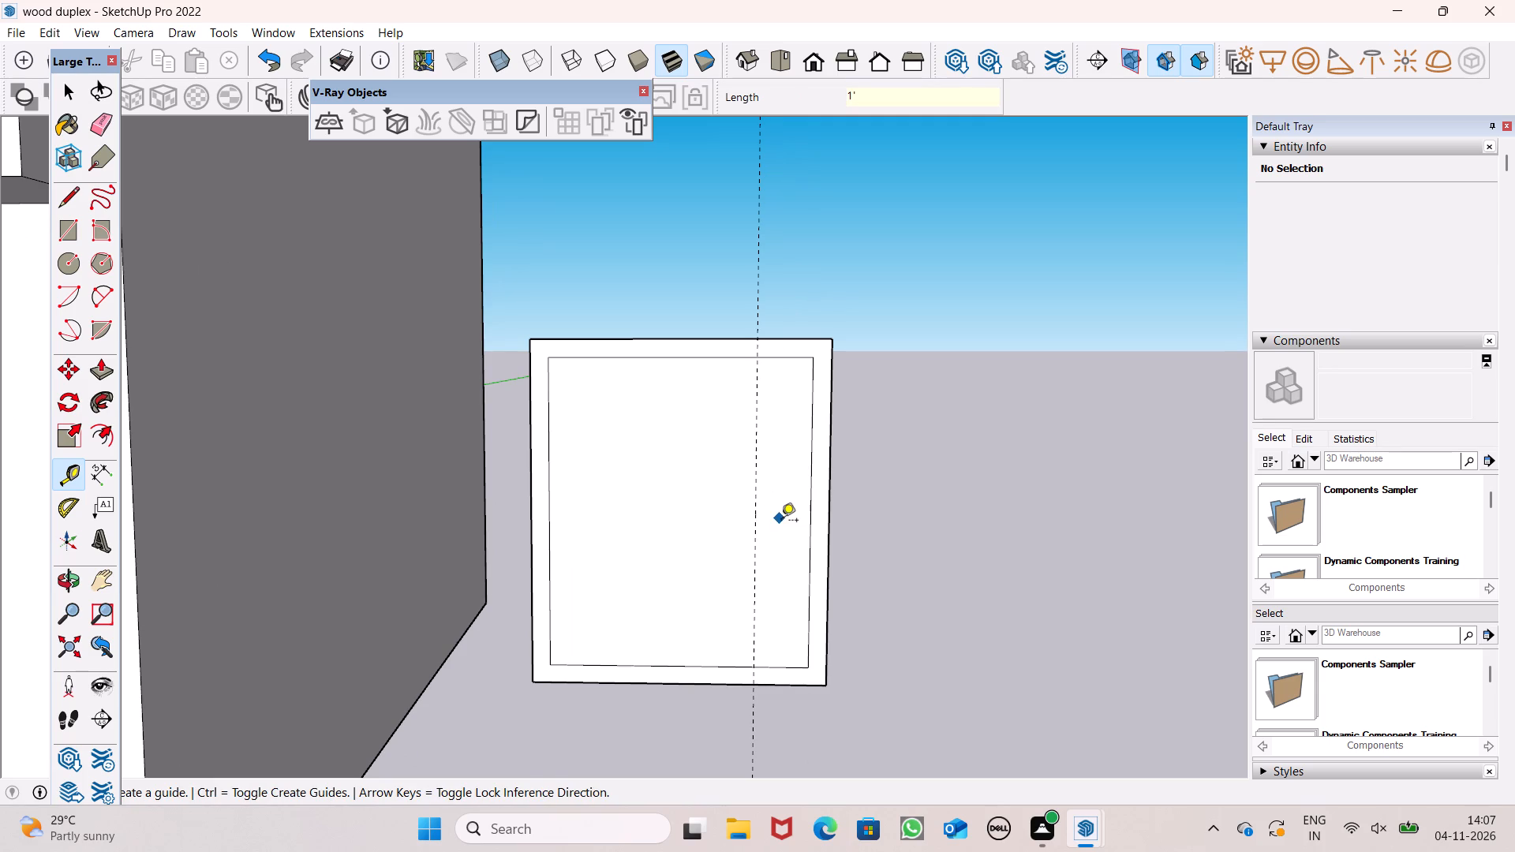
scroll(1131, 445, "down", 6)
scroll(960, 499, "up", 6)
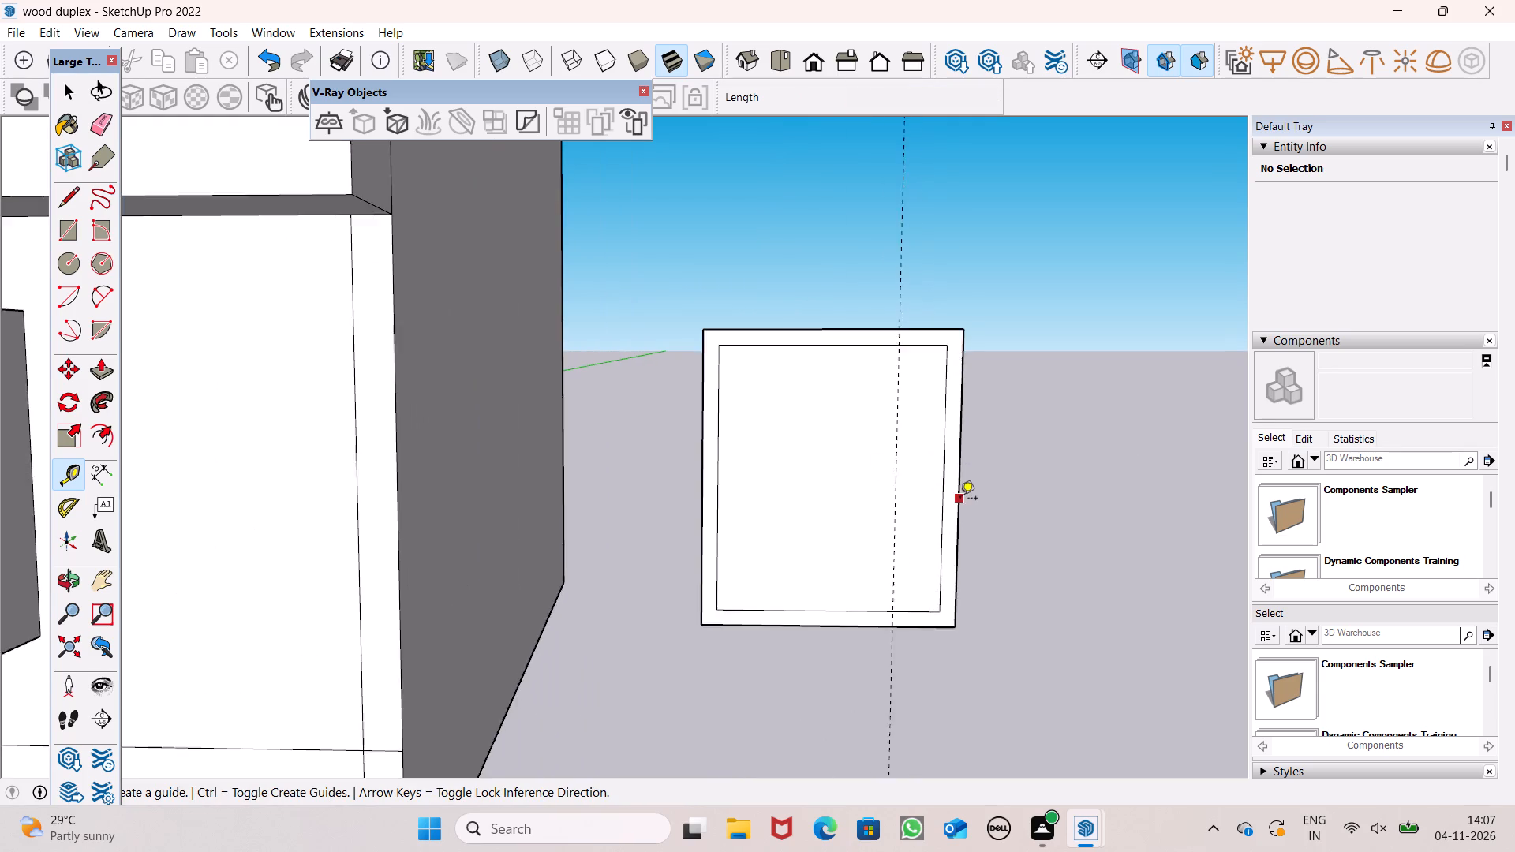
scroll(878, 435, "up", 5)
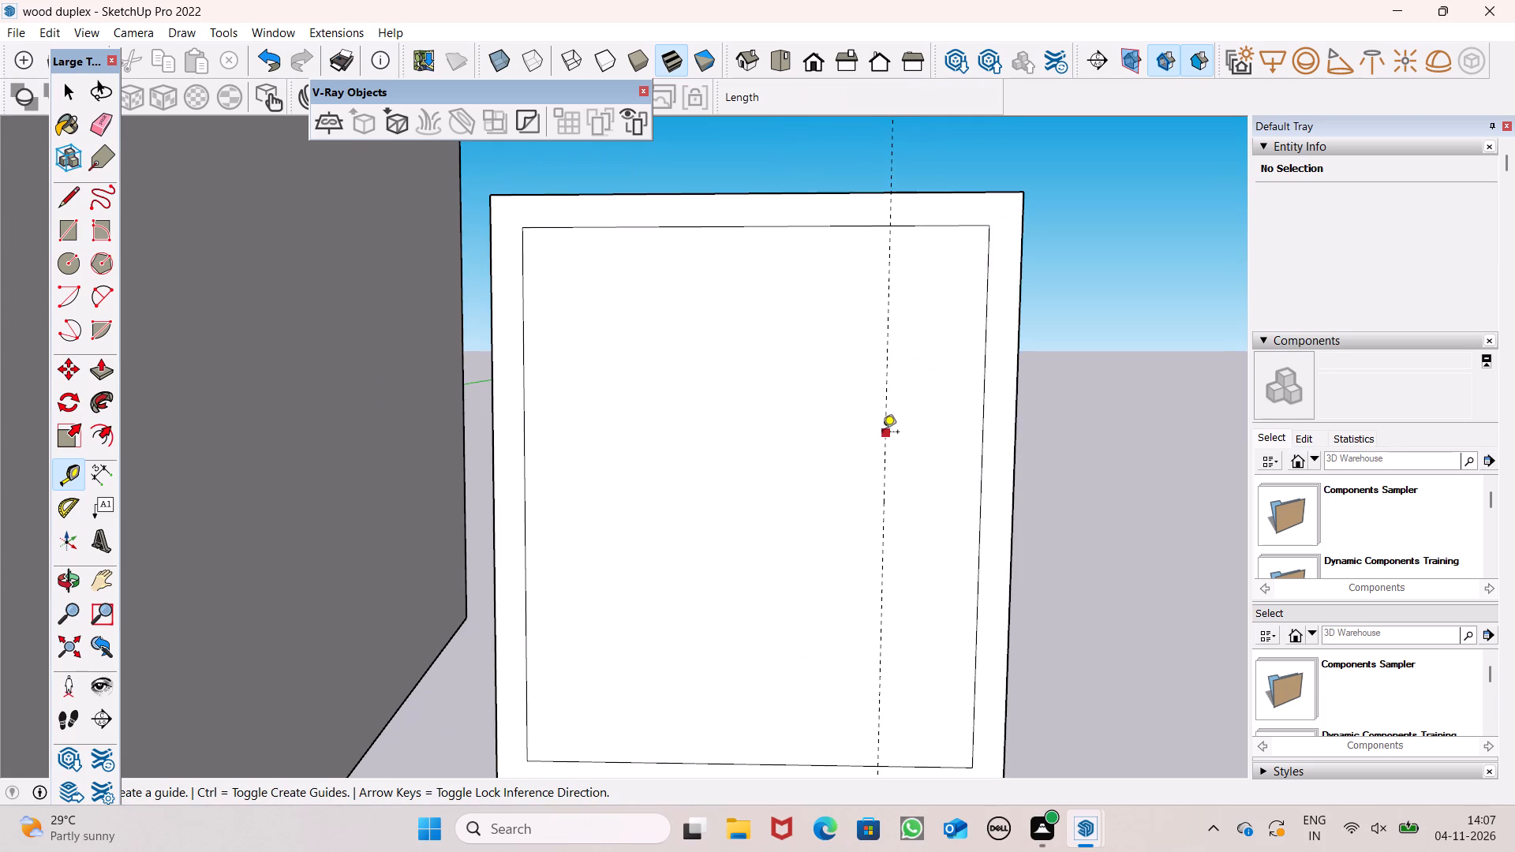
left_click(884, 429)
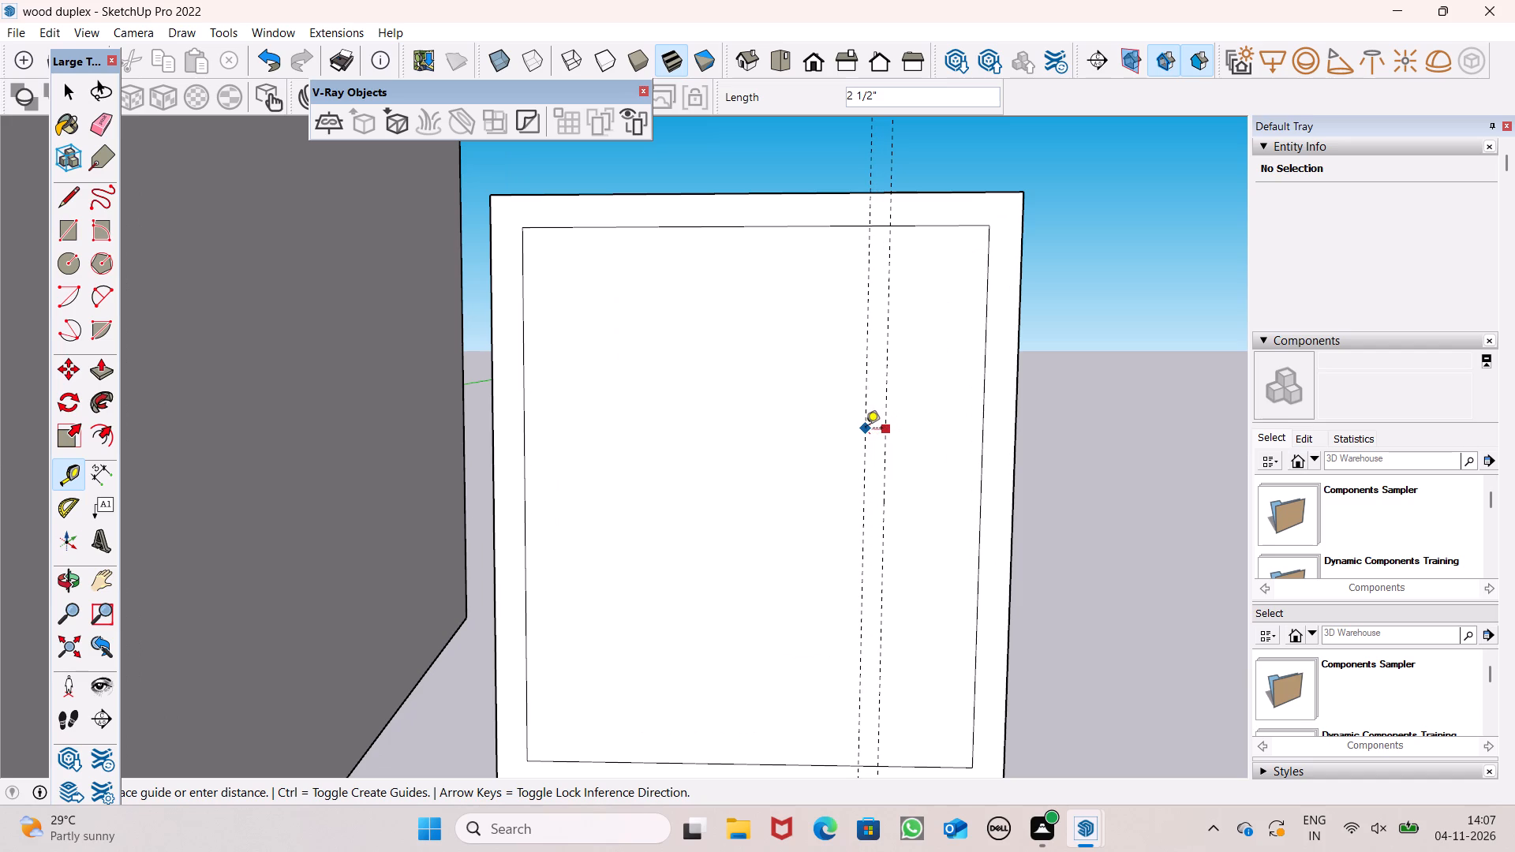
type("4\"")
key("Return")
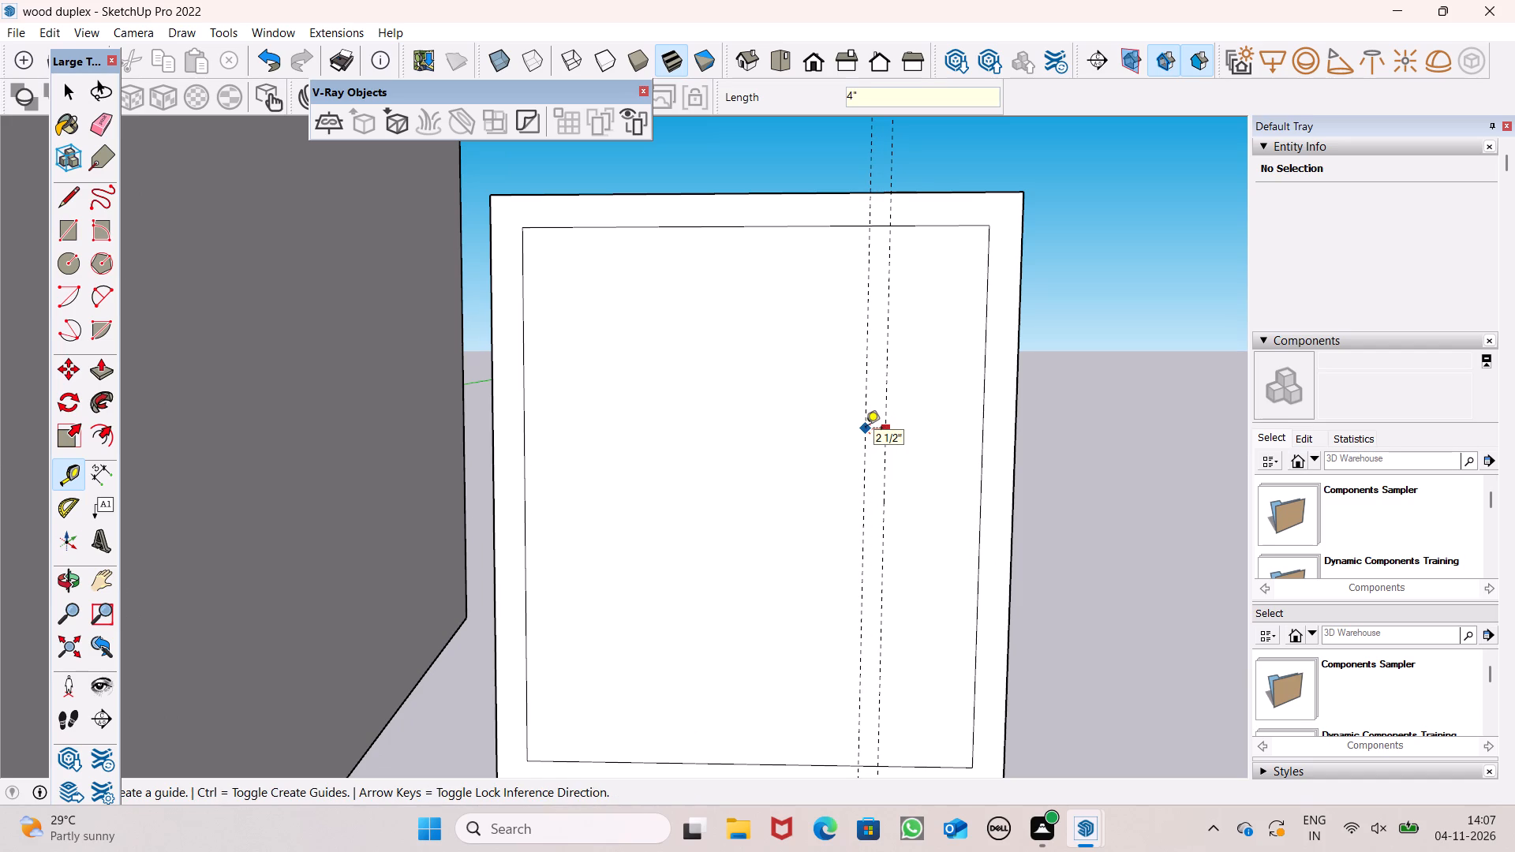
scroll(862, 427, "down", 6)
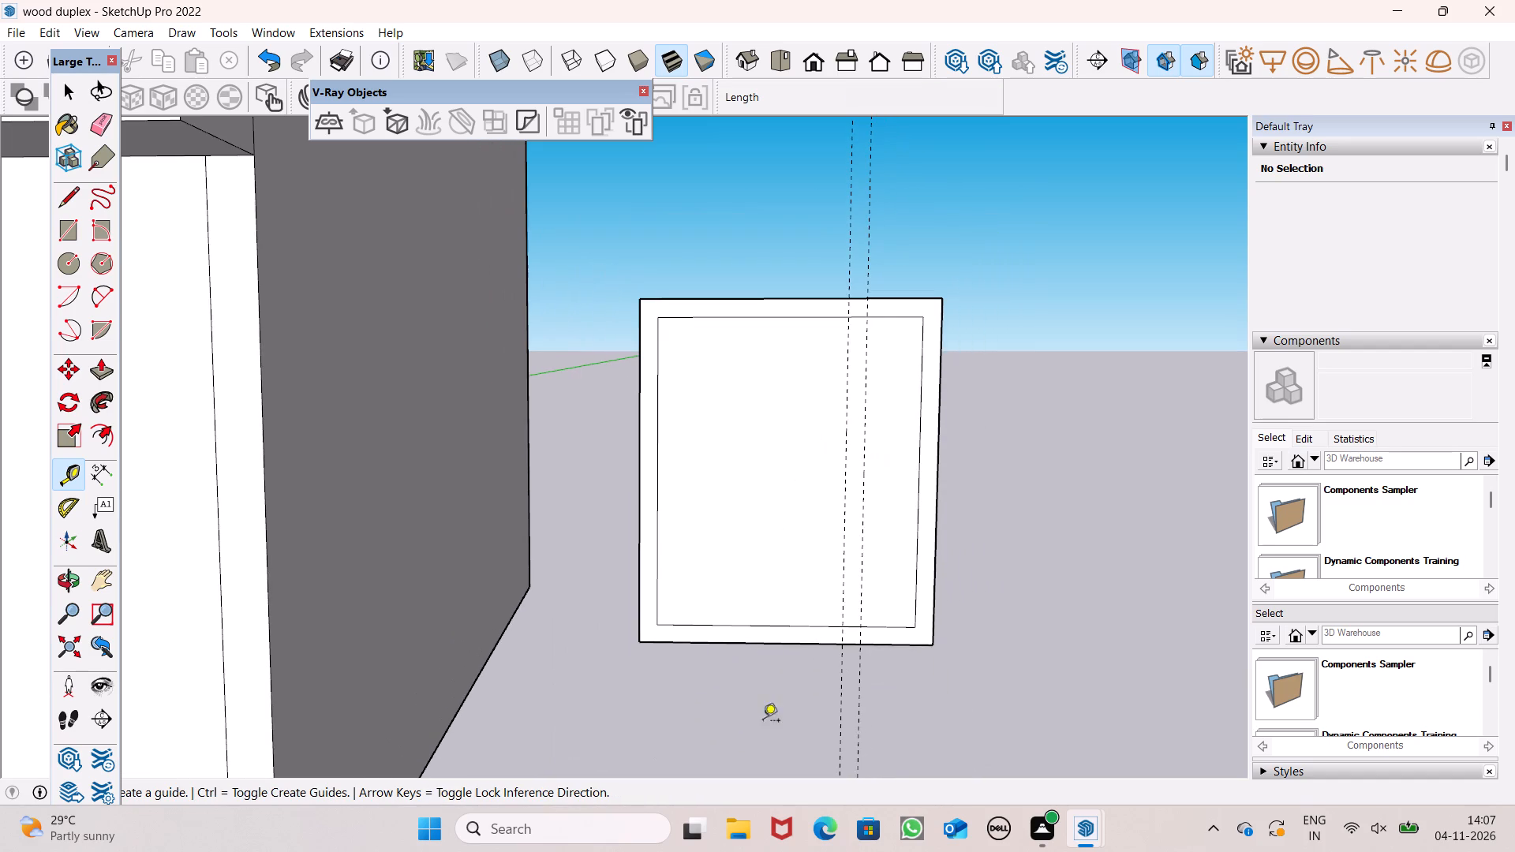
scroll(757, 589, "up", 5)
scroll(560, 626, "down", 5)
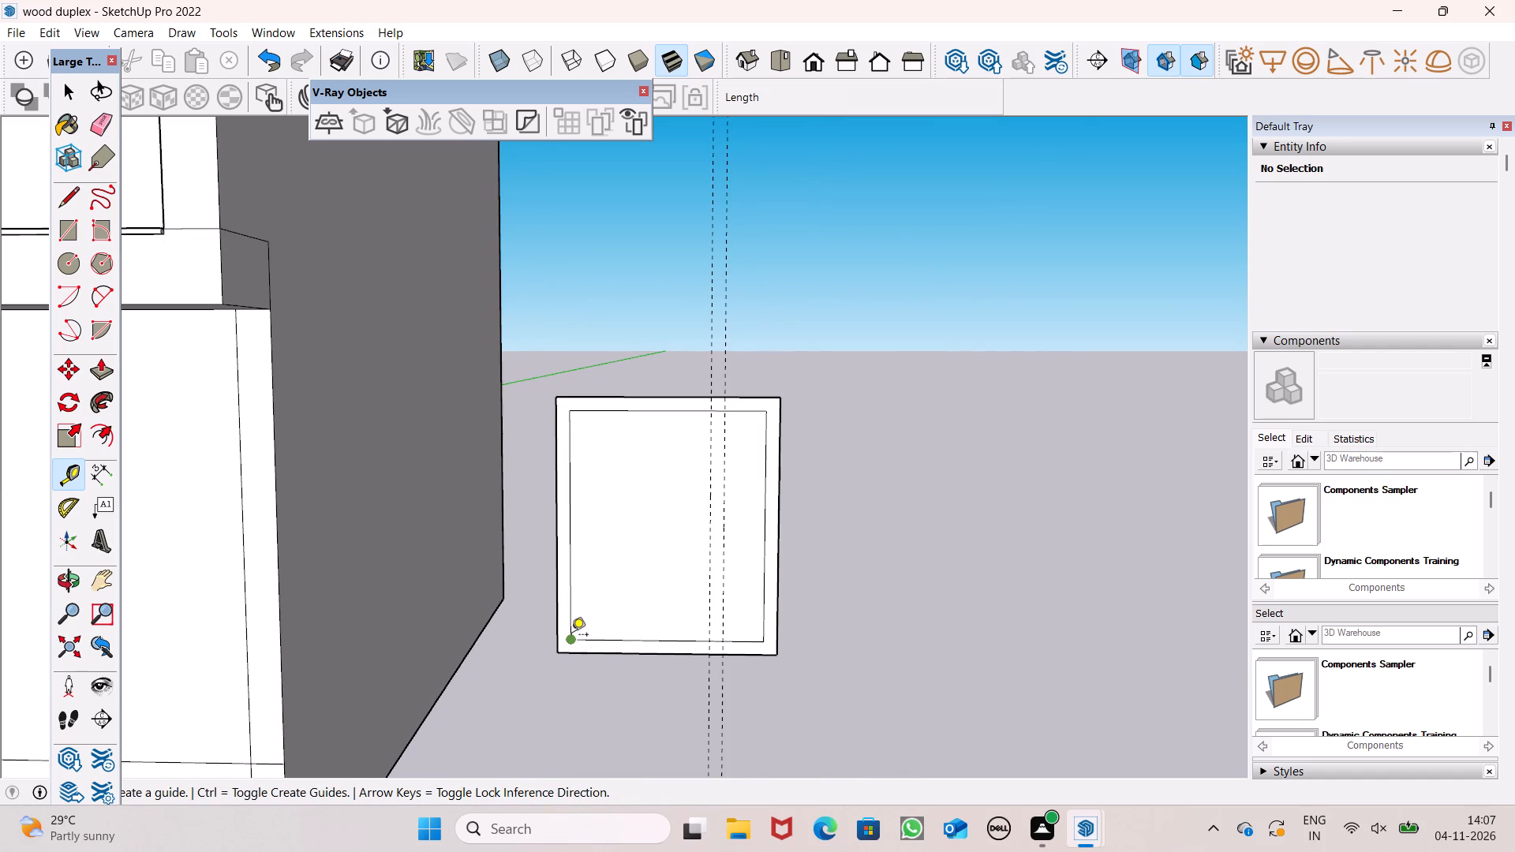
Examine the copied window face from behind and in front, alongside the finished louvered window on the house.
key("space")
type("o")
left_click_drag(894, 585, 329, 628)
left_click_drag(1044, 607, 817, 605)
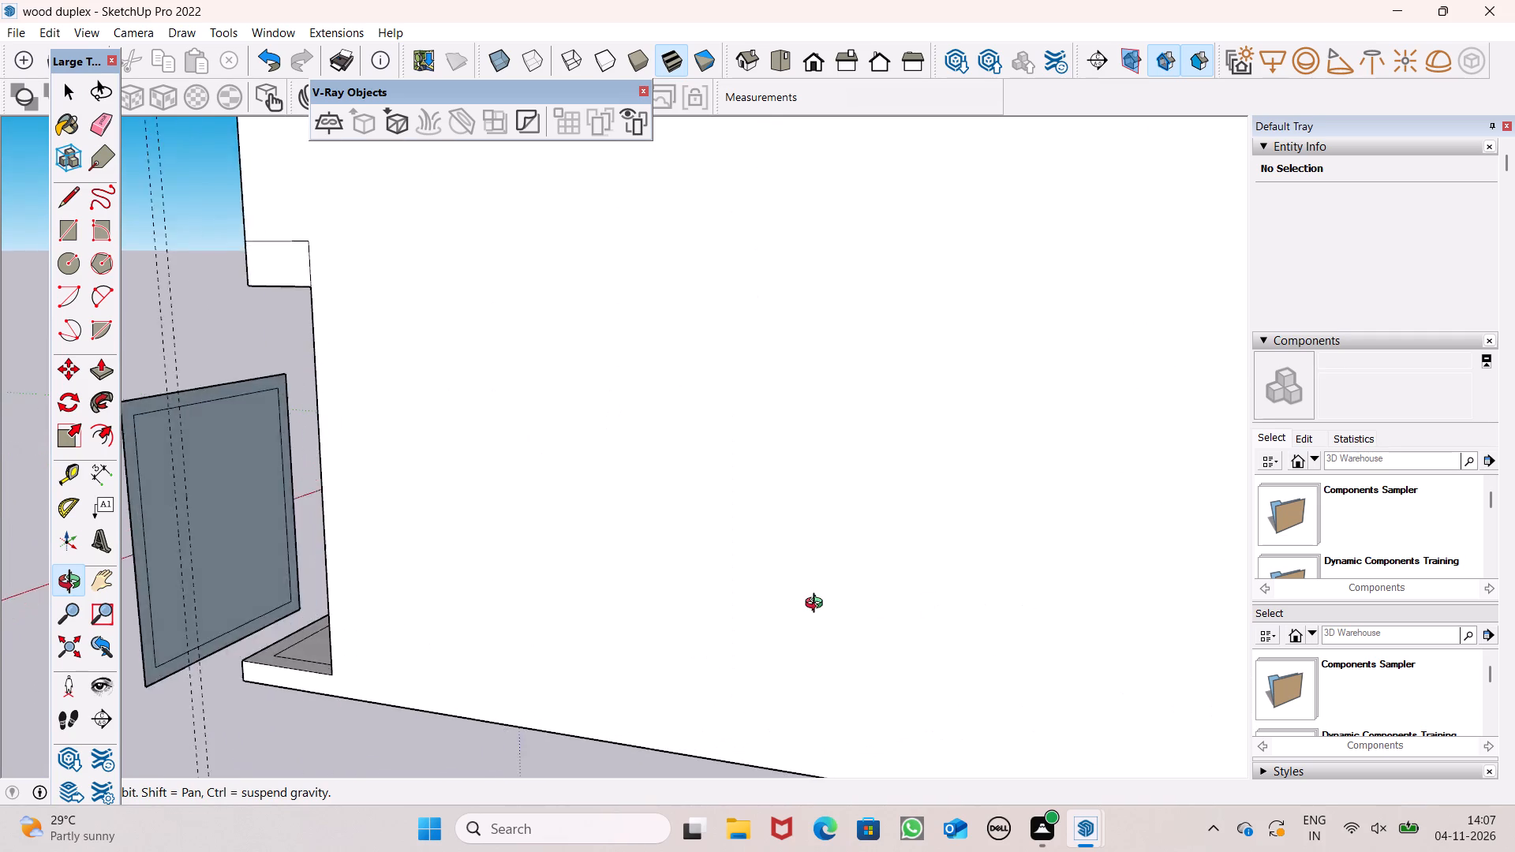
left_click_drag(817, 605, 1176, 596)
scroll(971, 603, "down", 3)
left_click_drag(955, 585, 847, 607, "shift")
left_click_drag(846, 608, 1130, 633)
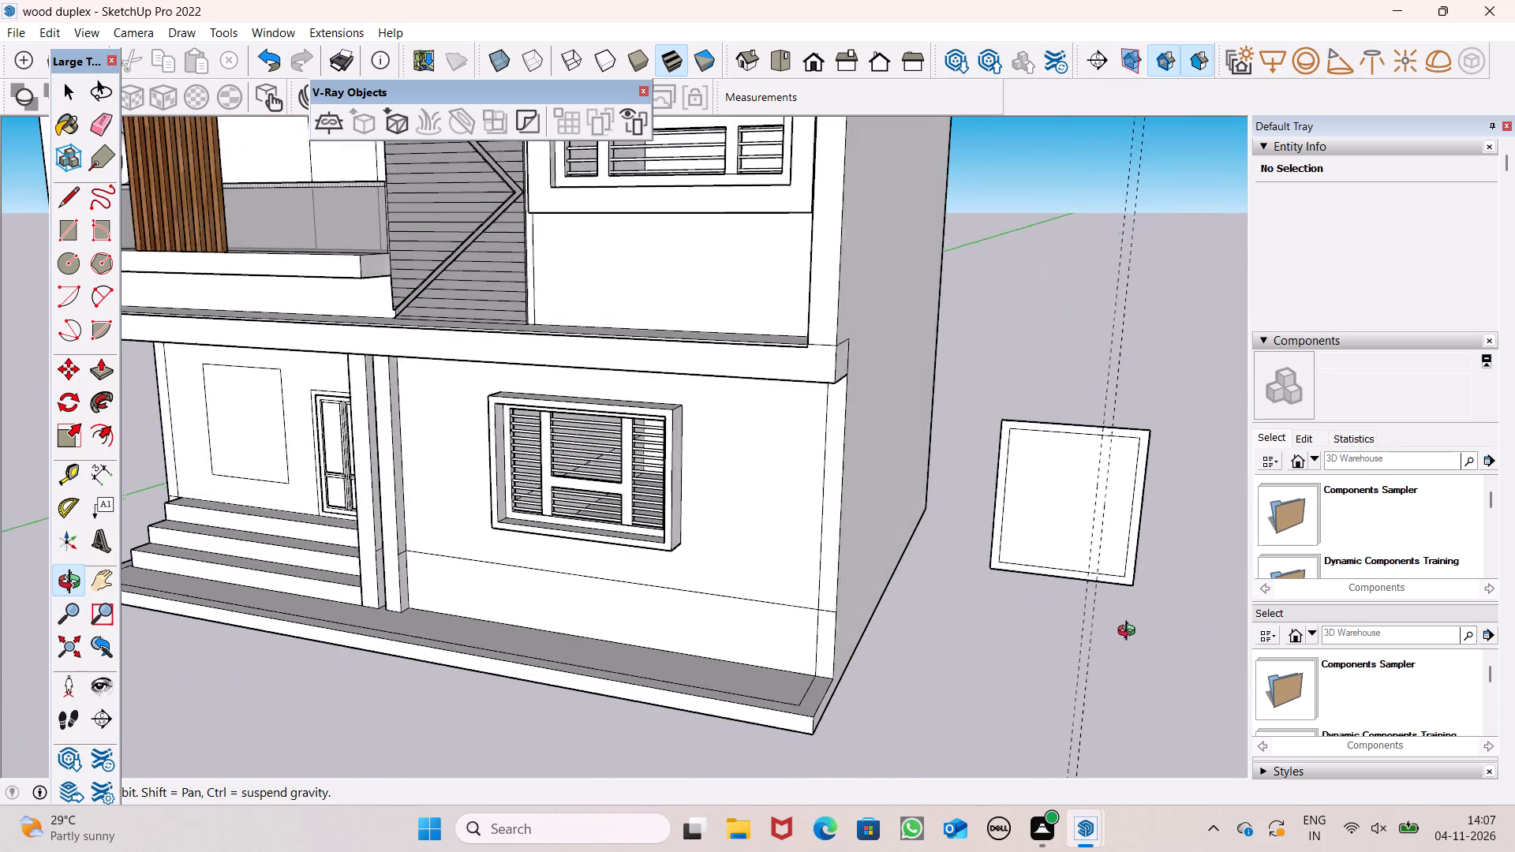
left_click_drag(1130, 633, 1134, 630)
left_click_drag(1135, 574, 829, 636, "shift")
left_click_drag(824, 662, 969, 608)
scroll(802, 547, "up", 8)
left_click_drag(782, 557, 743, 578, "shift")
left_click_drag(743, 578, 781, 587)
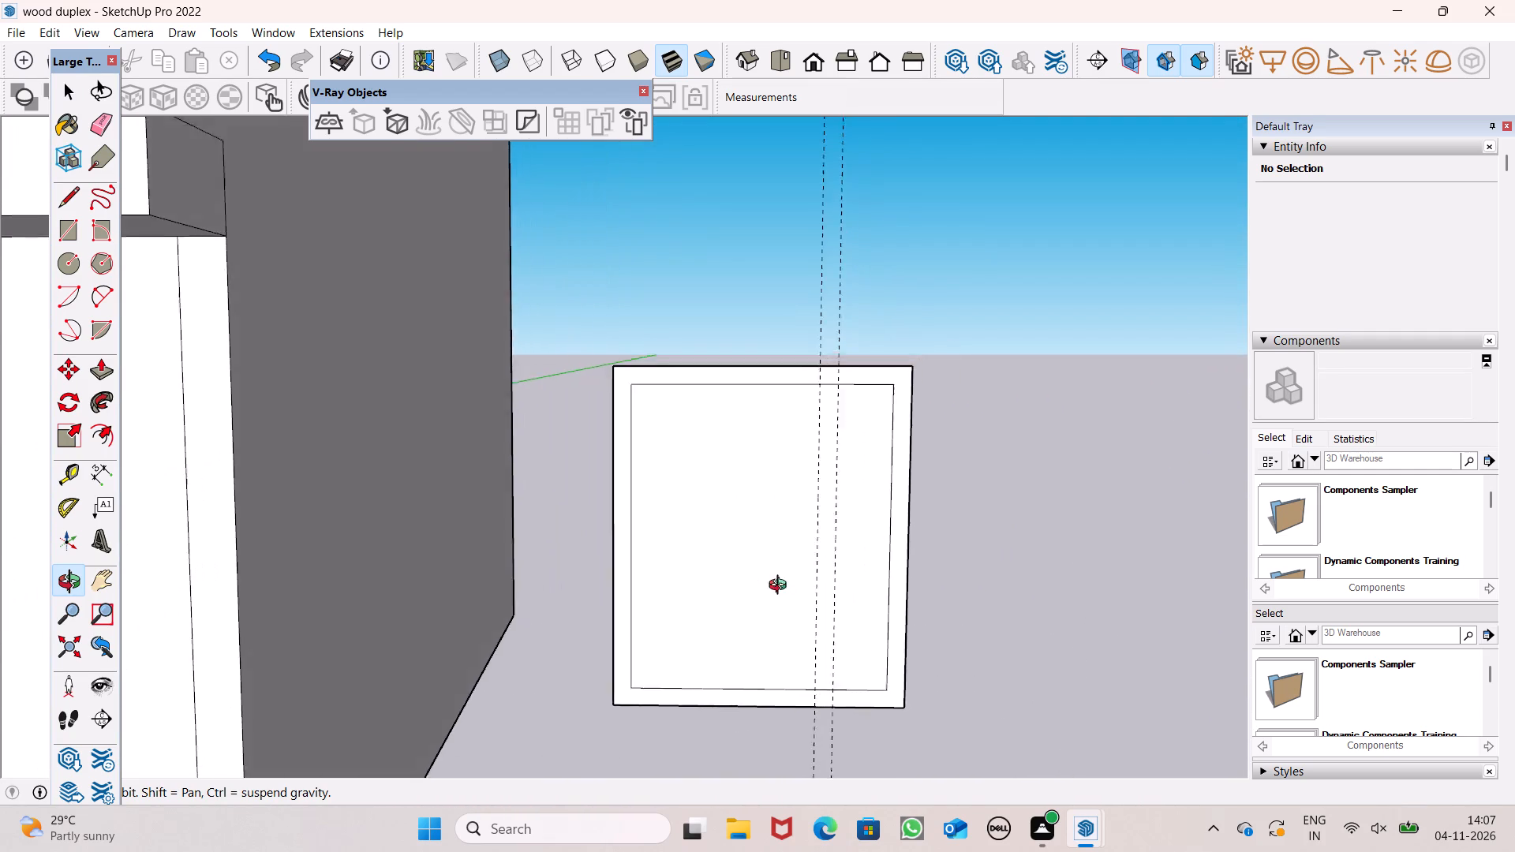
left_click_drag(781, 587, 837, 576)
Pull the copied window's frame border out by 2" on its back side.
left_click_drag(836, 575, 496, 667)
left_click_drag(846, 615, 843, 616)
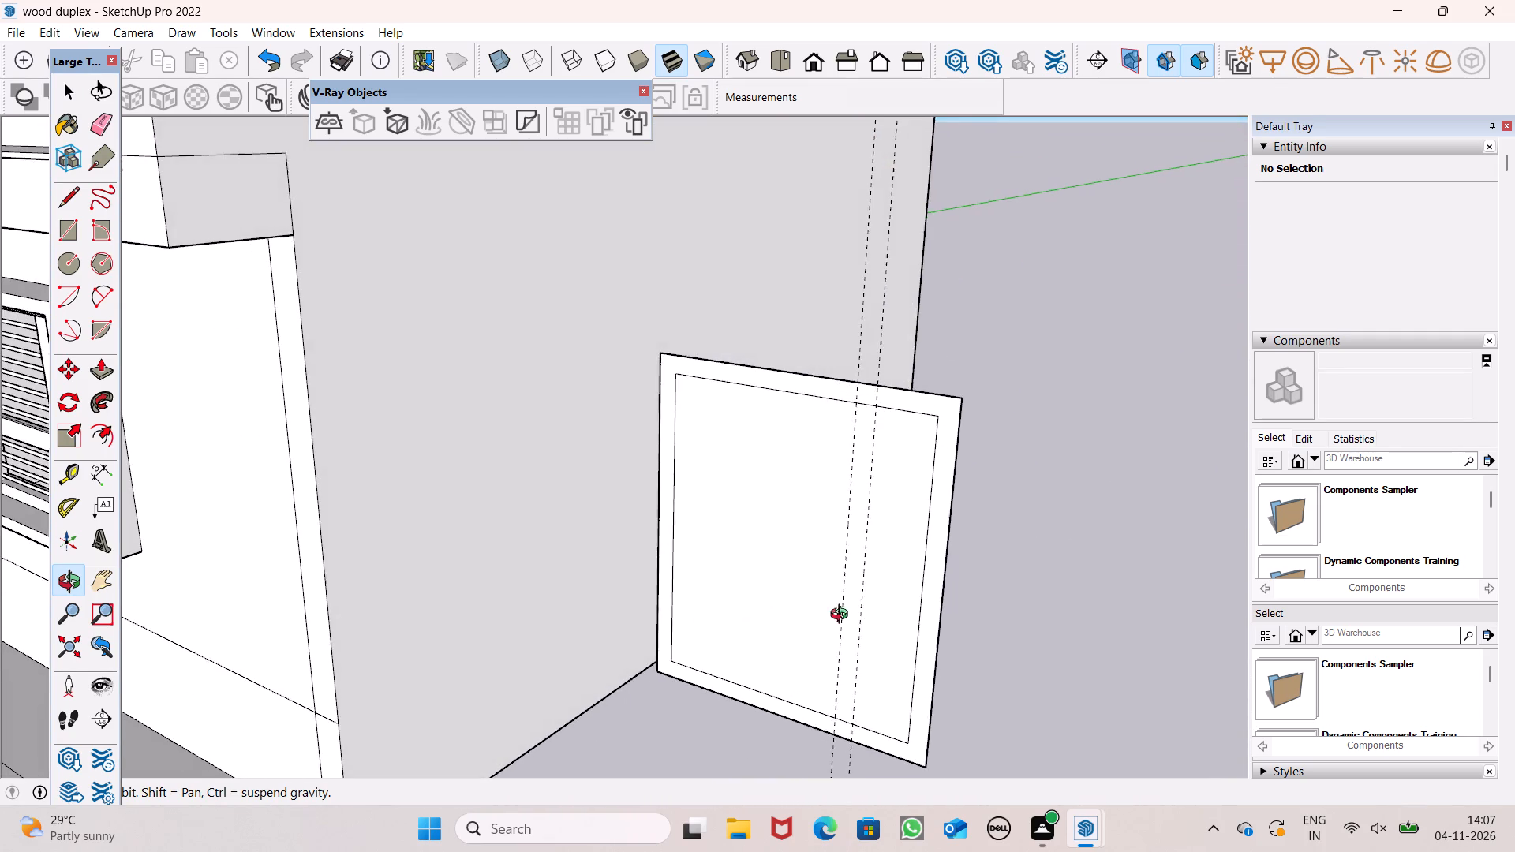
left_click_drag(843, 616, 895, 679)
scroll(940, 638, "down", 5)
left_click_drag(1016, 652, 948, 637)
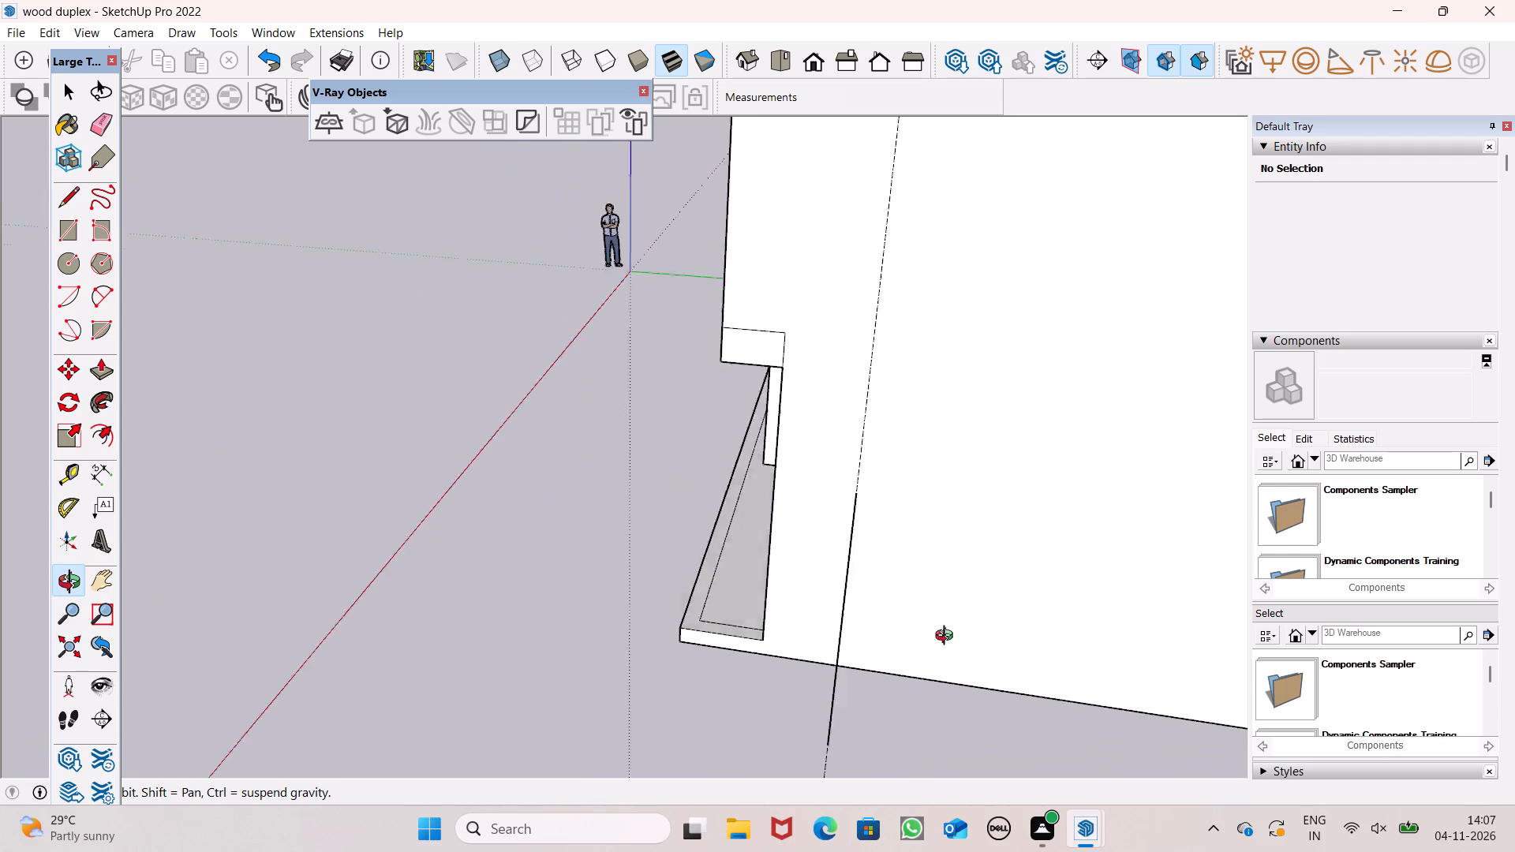
left_click_drag(948, 637, 780, 565)
scroll(521, 496, "up", 4)
left_click_drag(539, 499, 630, 510, "shift")
left_click_drag(630, 510, 607, 516)
key("p")
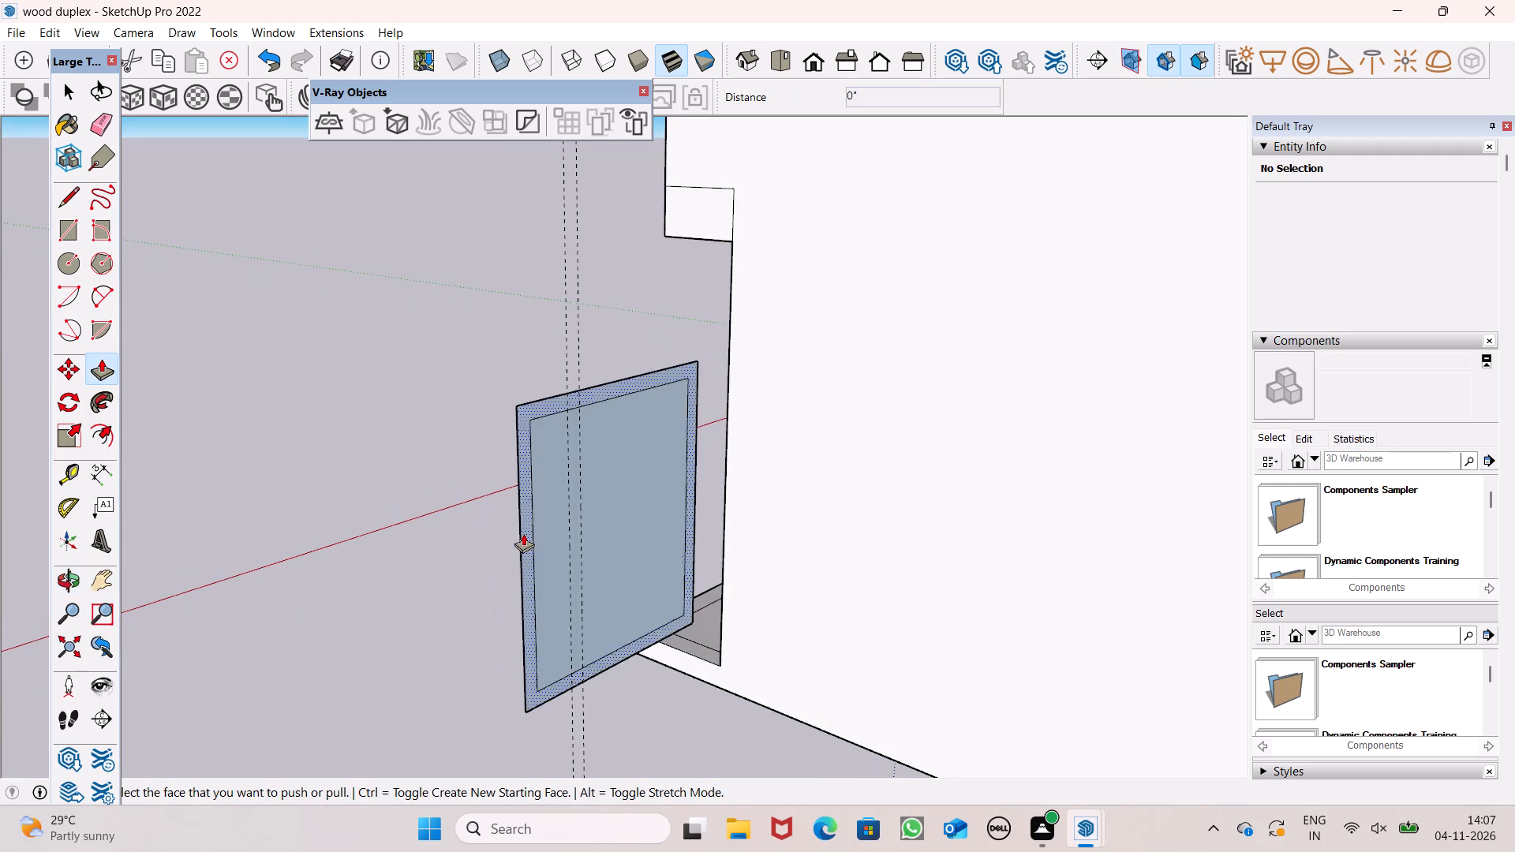
scroll(523, 533, "up", 5)
left_click(524, 529)
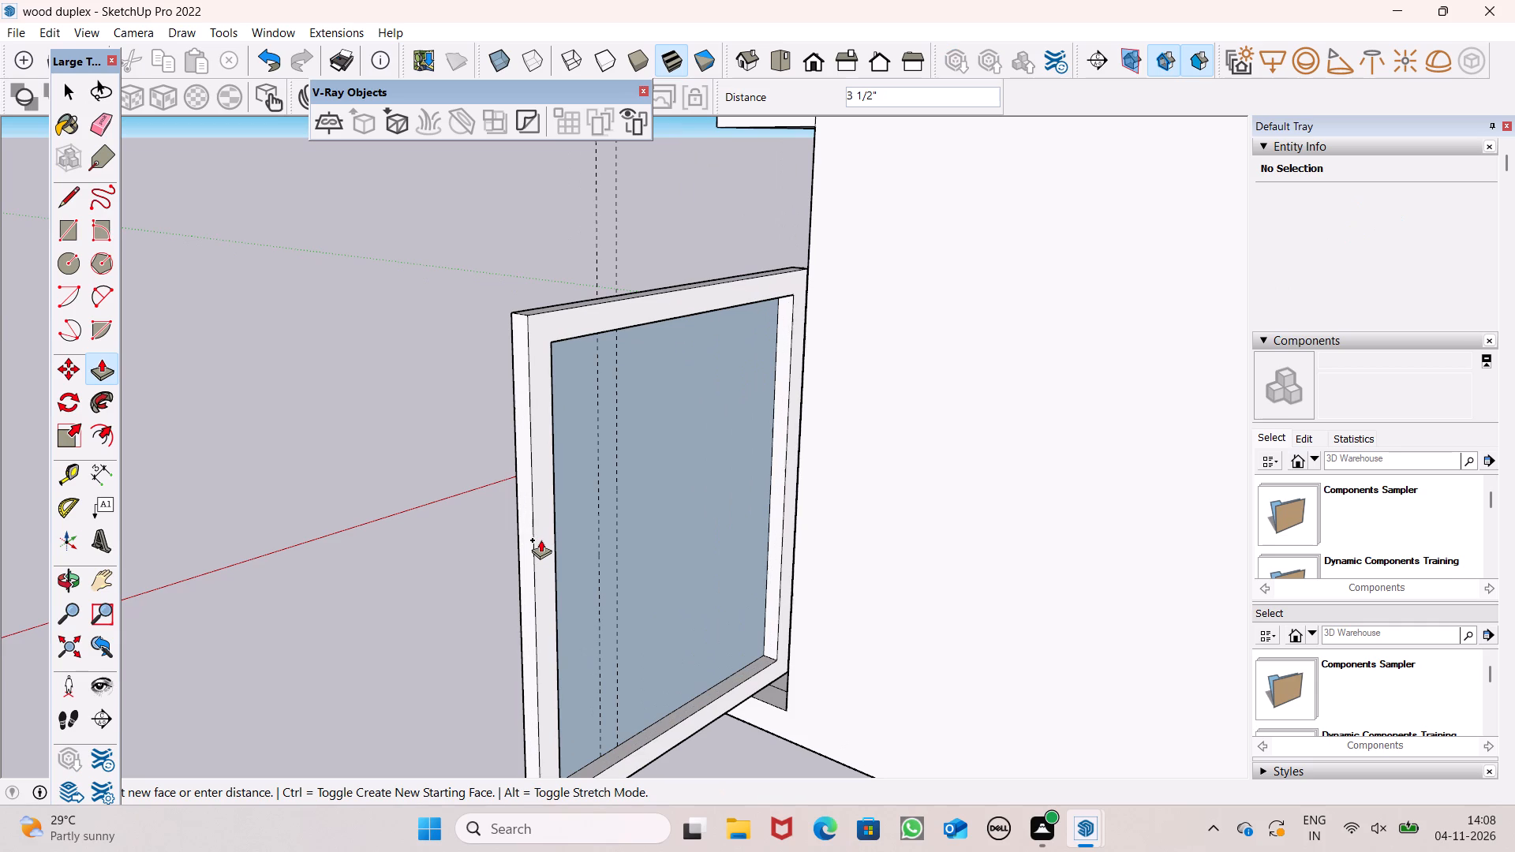
type("2\"")
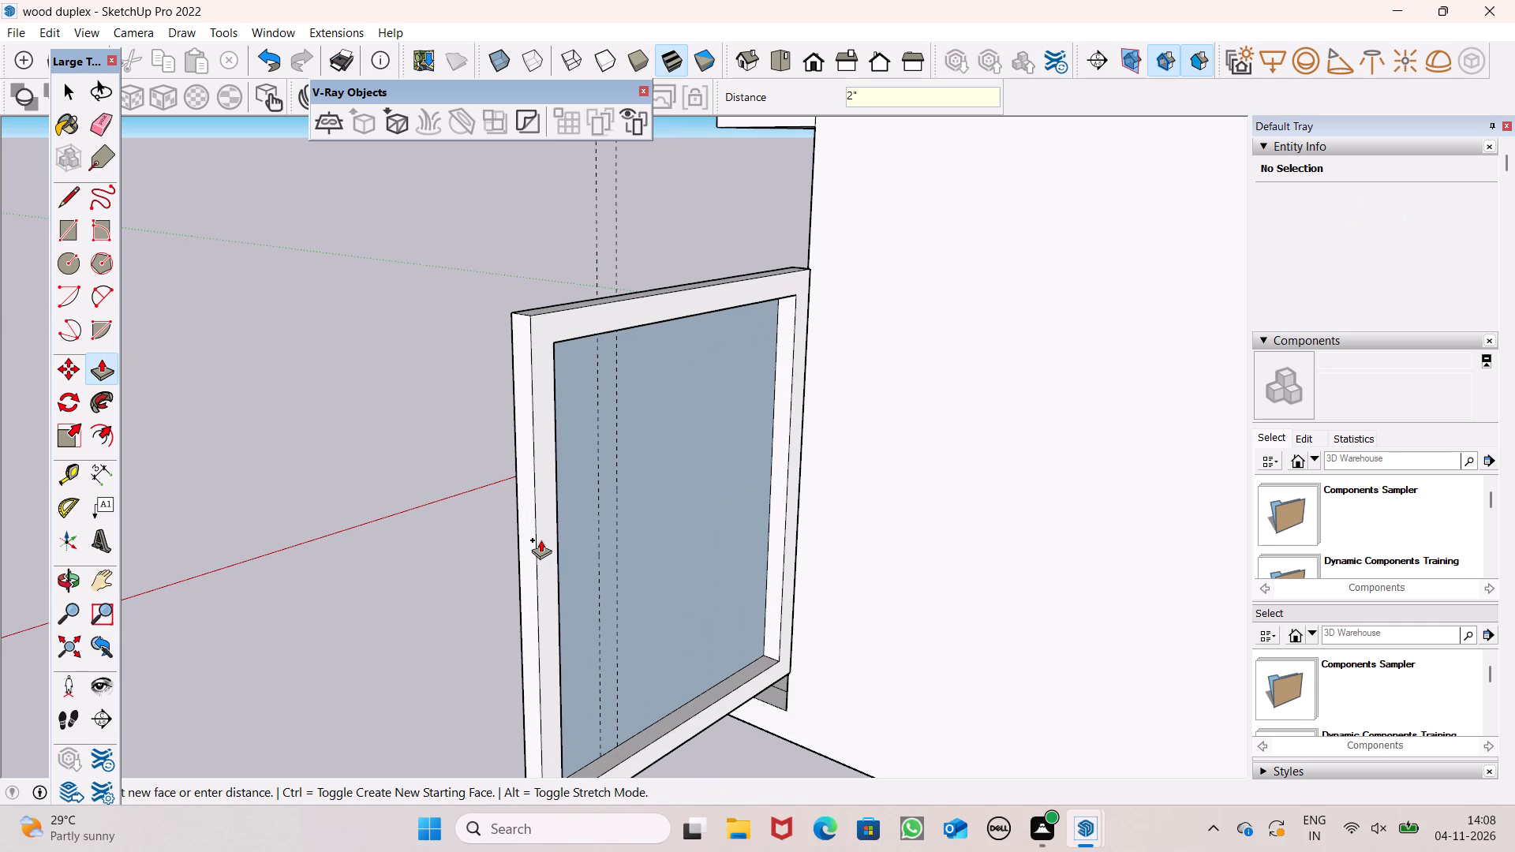
key("Return")
Examine the thickened window frame from the side and from the front.
key("o")
left_click_drag(531, 534, 1147, 466)
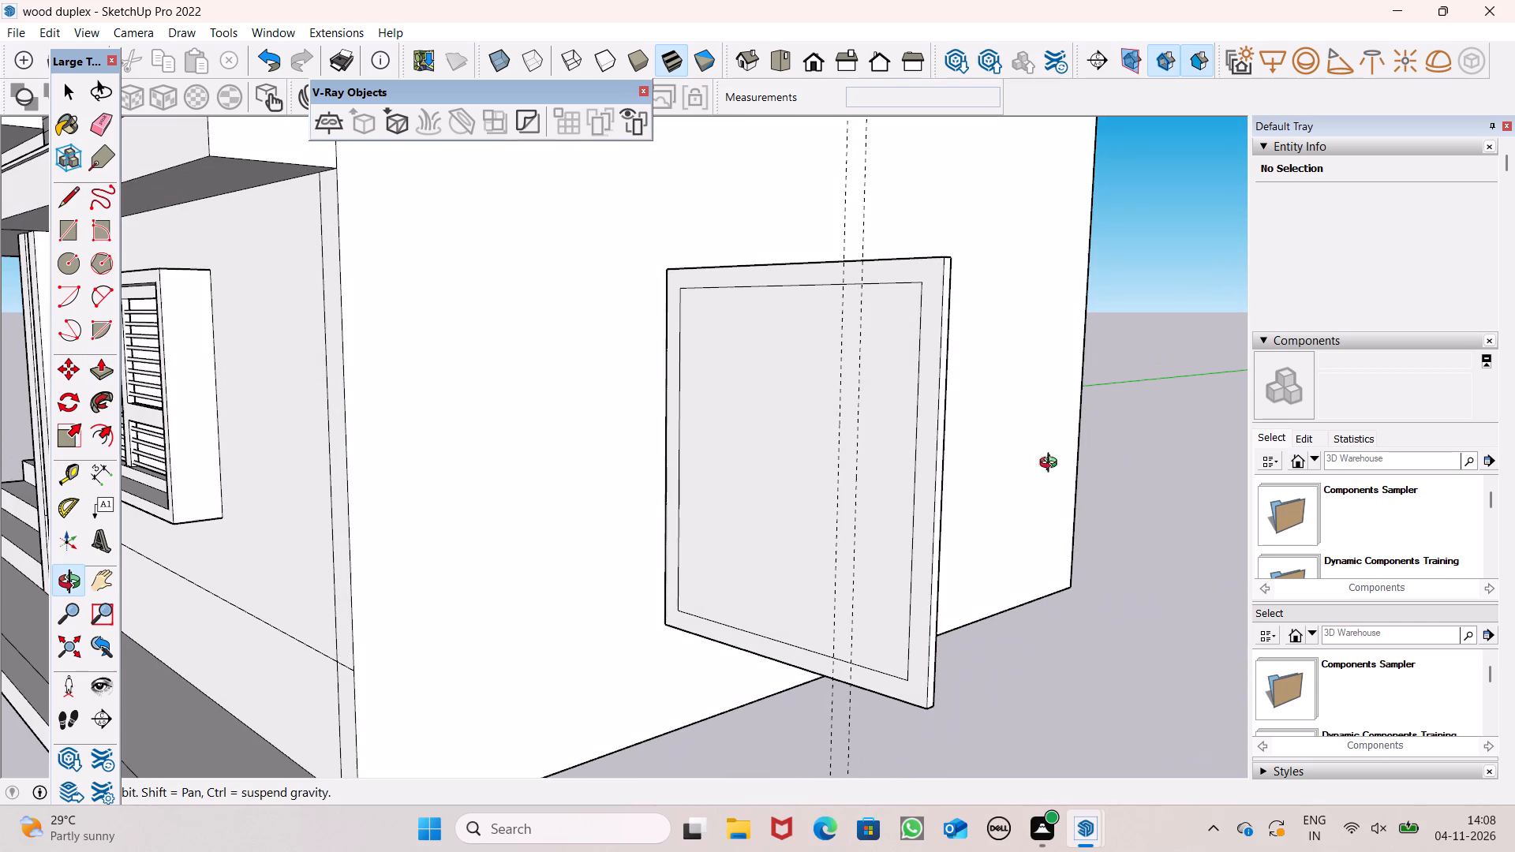
left_click_drag(776, 461, 975, 500, "shift")
left_click_drag(978, 499, 787, 476, "shift")
left_click_drag(799, 492, 862, 390)
scroll(892, 360, "up", 1)
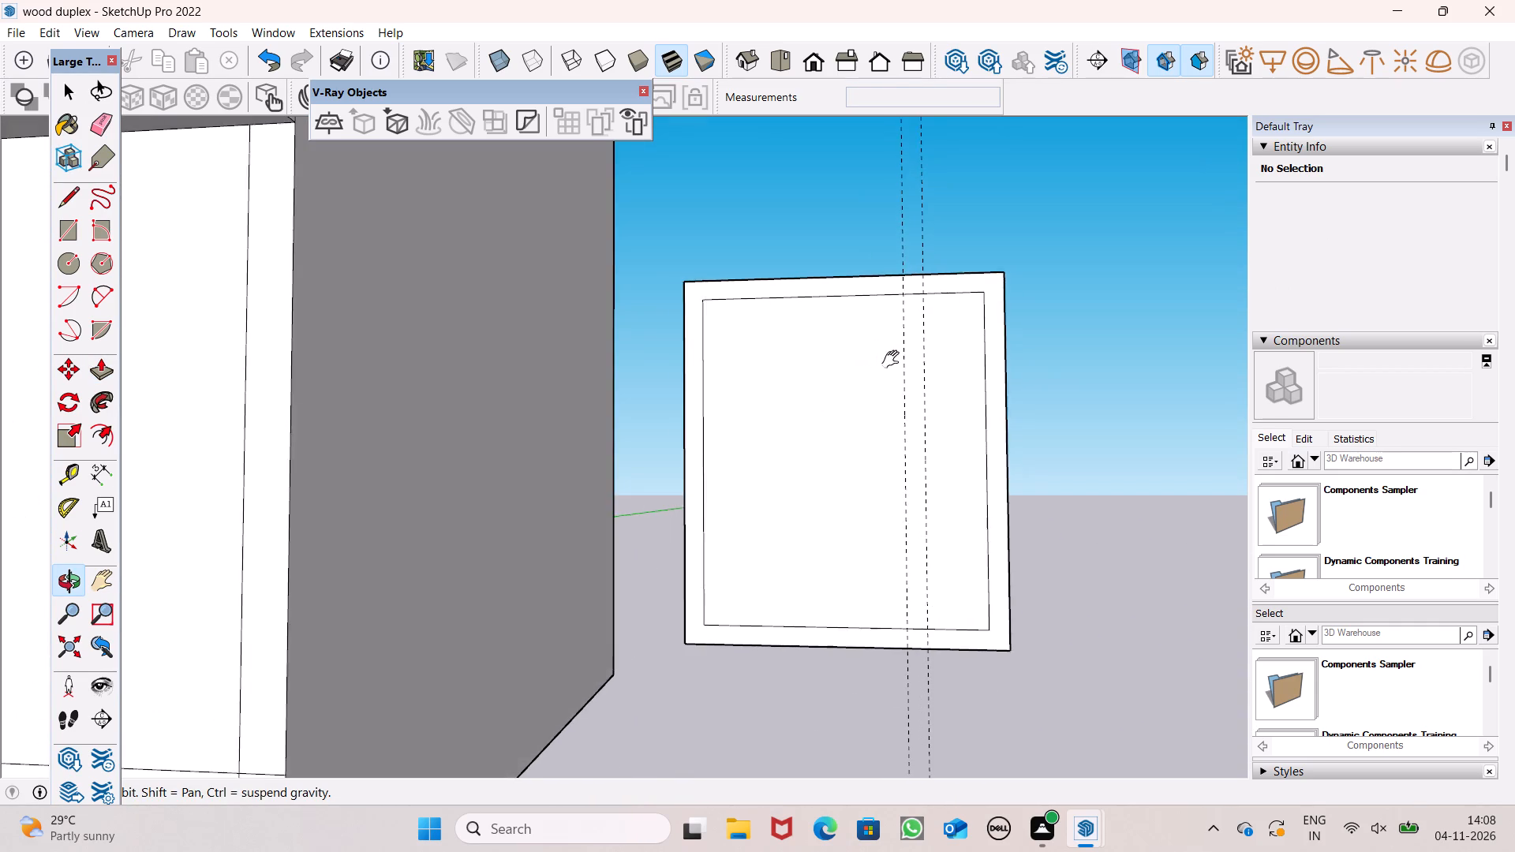
left_click_drag(894, 360, 869, 371, "shift")
left_click_drag(871, 378, 903, 373)
left_click_drag(905, 373, 897, 372)
left_click_drag(823, 390, 808, 361, "shift")
left_click_drag(815, 385, 825, 398)
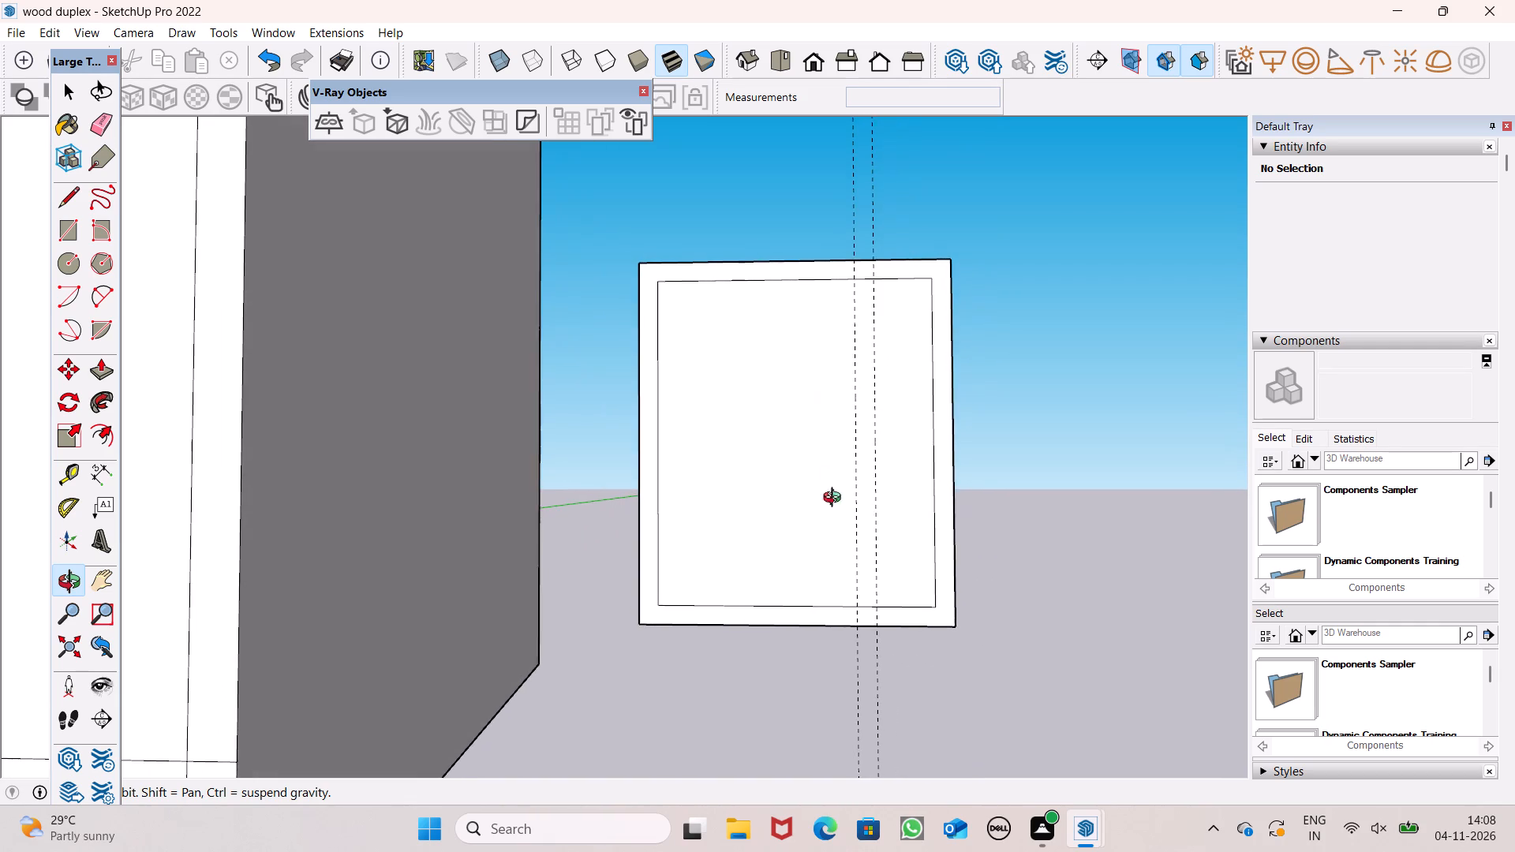
left_click_drag(807, 518, 801, 506, "shift")
left_click_drag(807, 537, 901, 604)
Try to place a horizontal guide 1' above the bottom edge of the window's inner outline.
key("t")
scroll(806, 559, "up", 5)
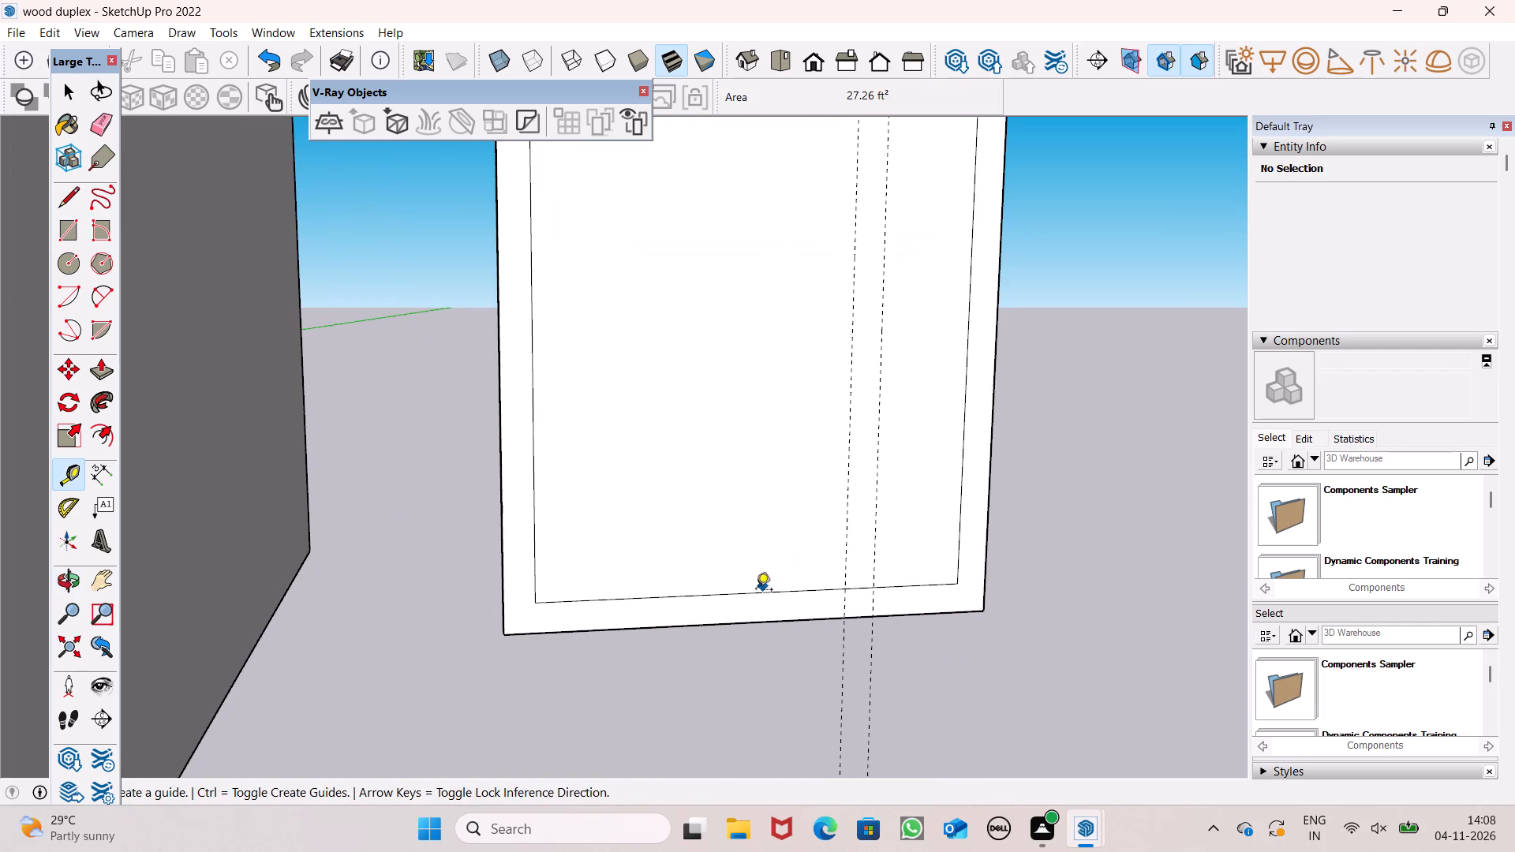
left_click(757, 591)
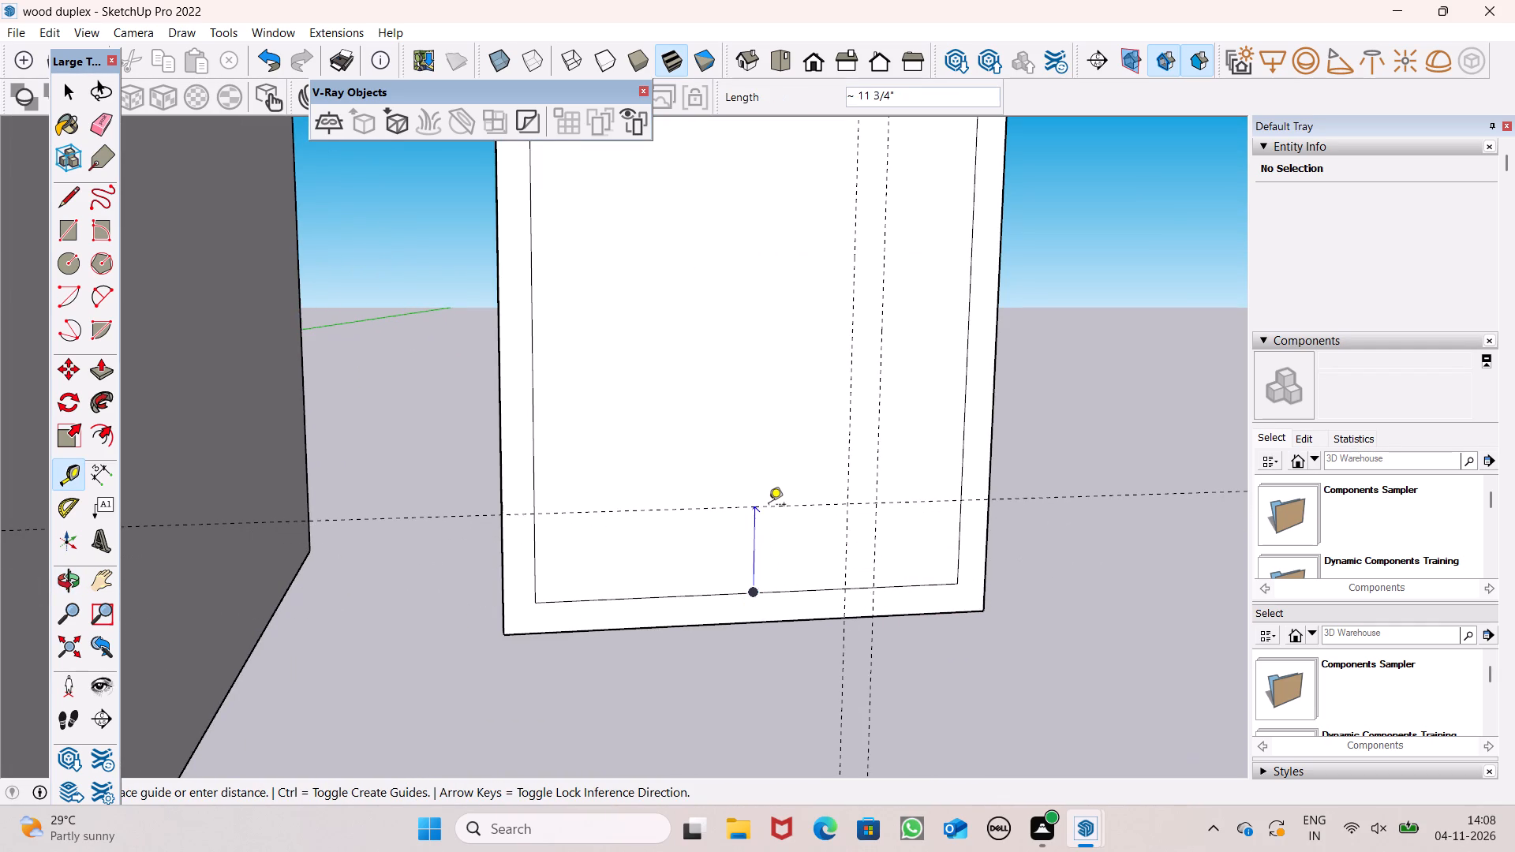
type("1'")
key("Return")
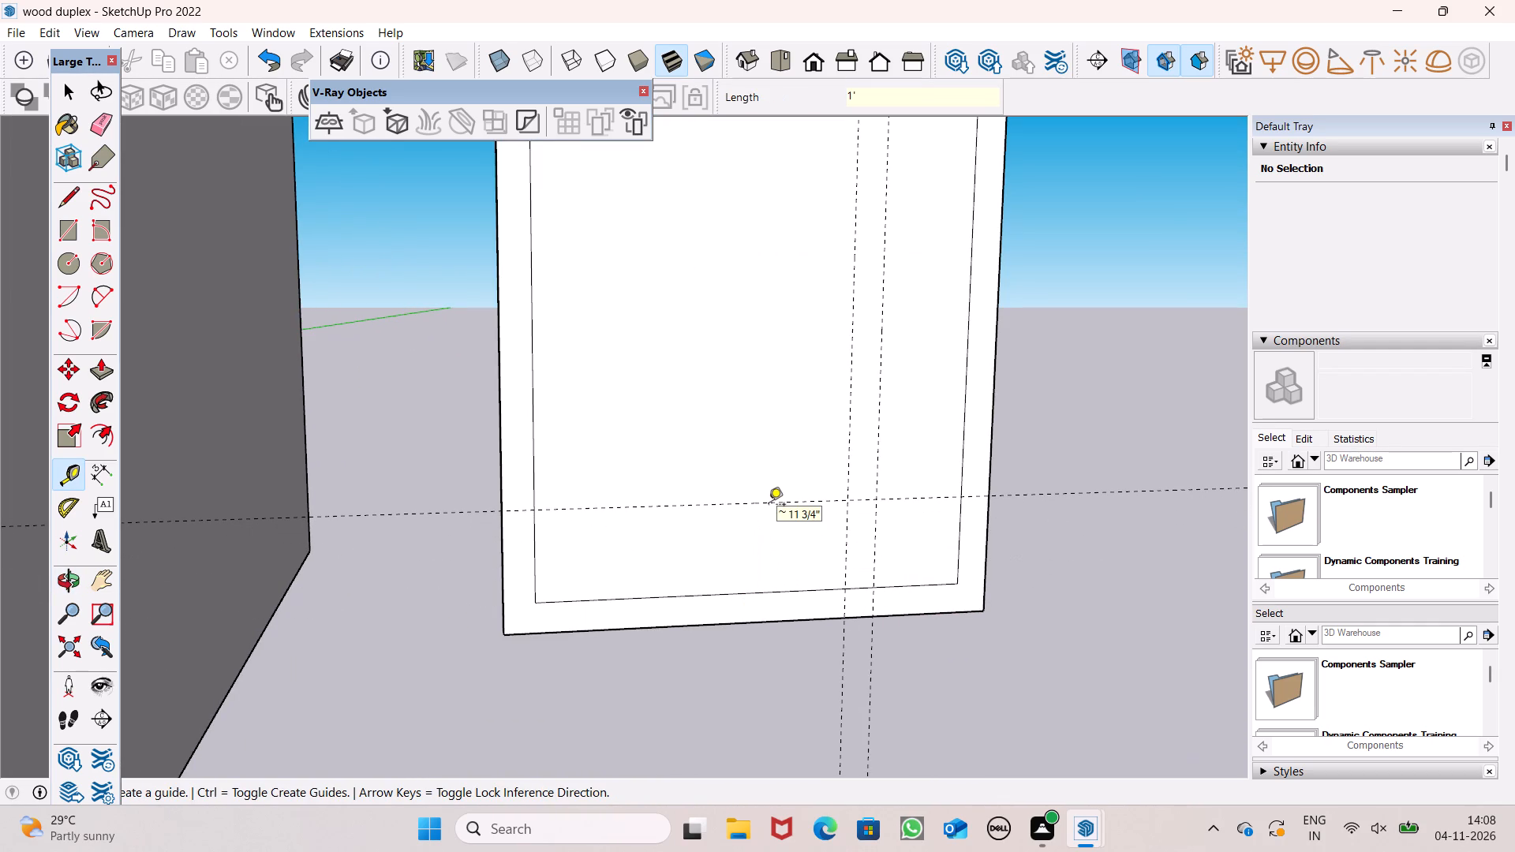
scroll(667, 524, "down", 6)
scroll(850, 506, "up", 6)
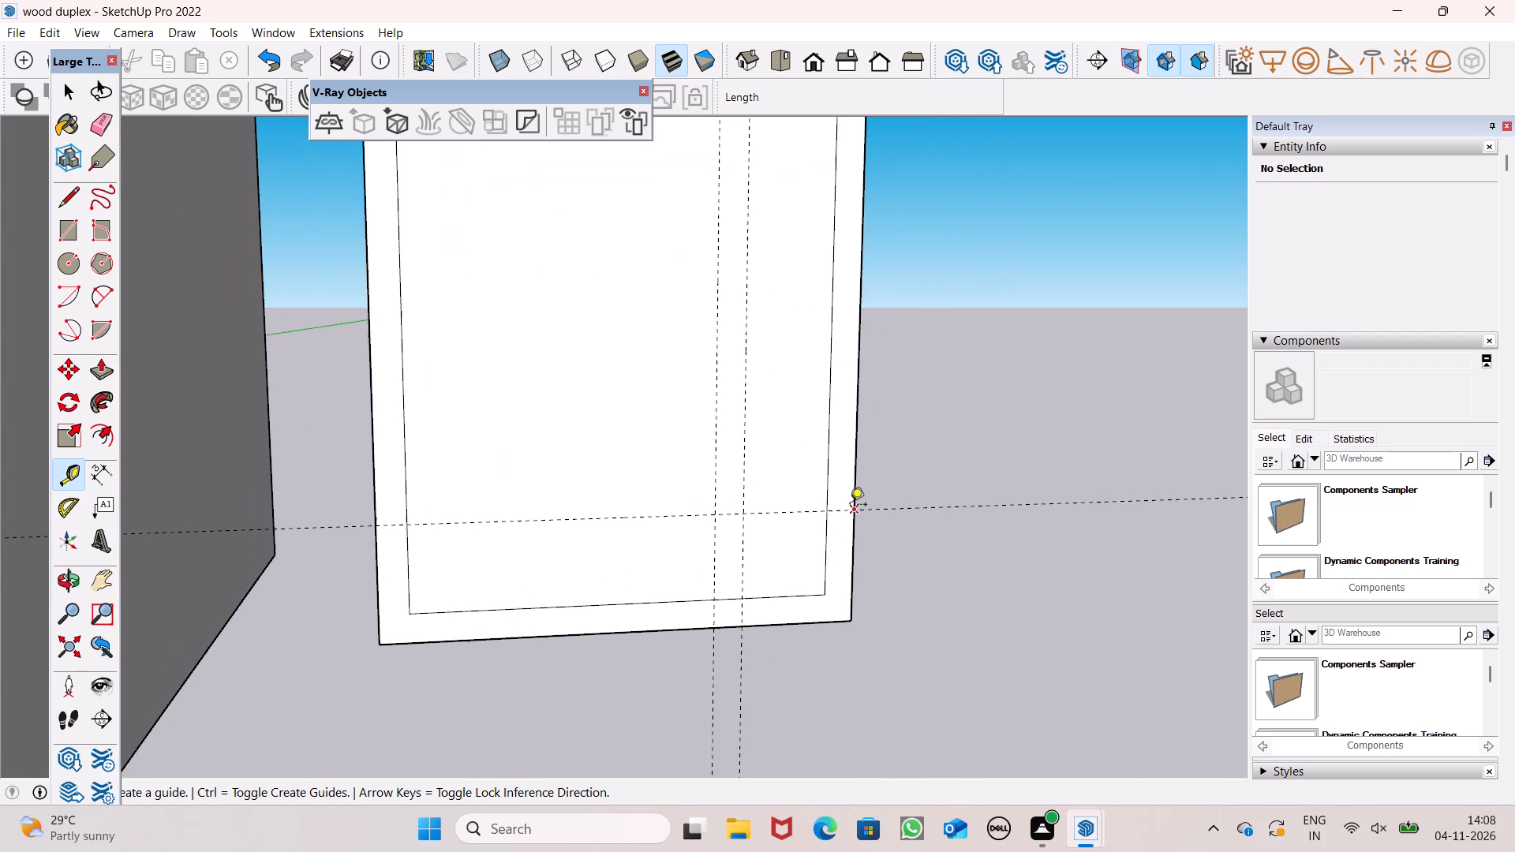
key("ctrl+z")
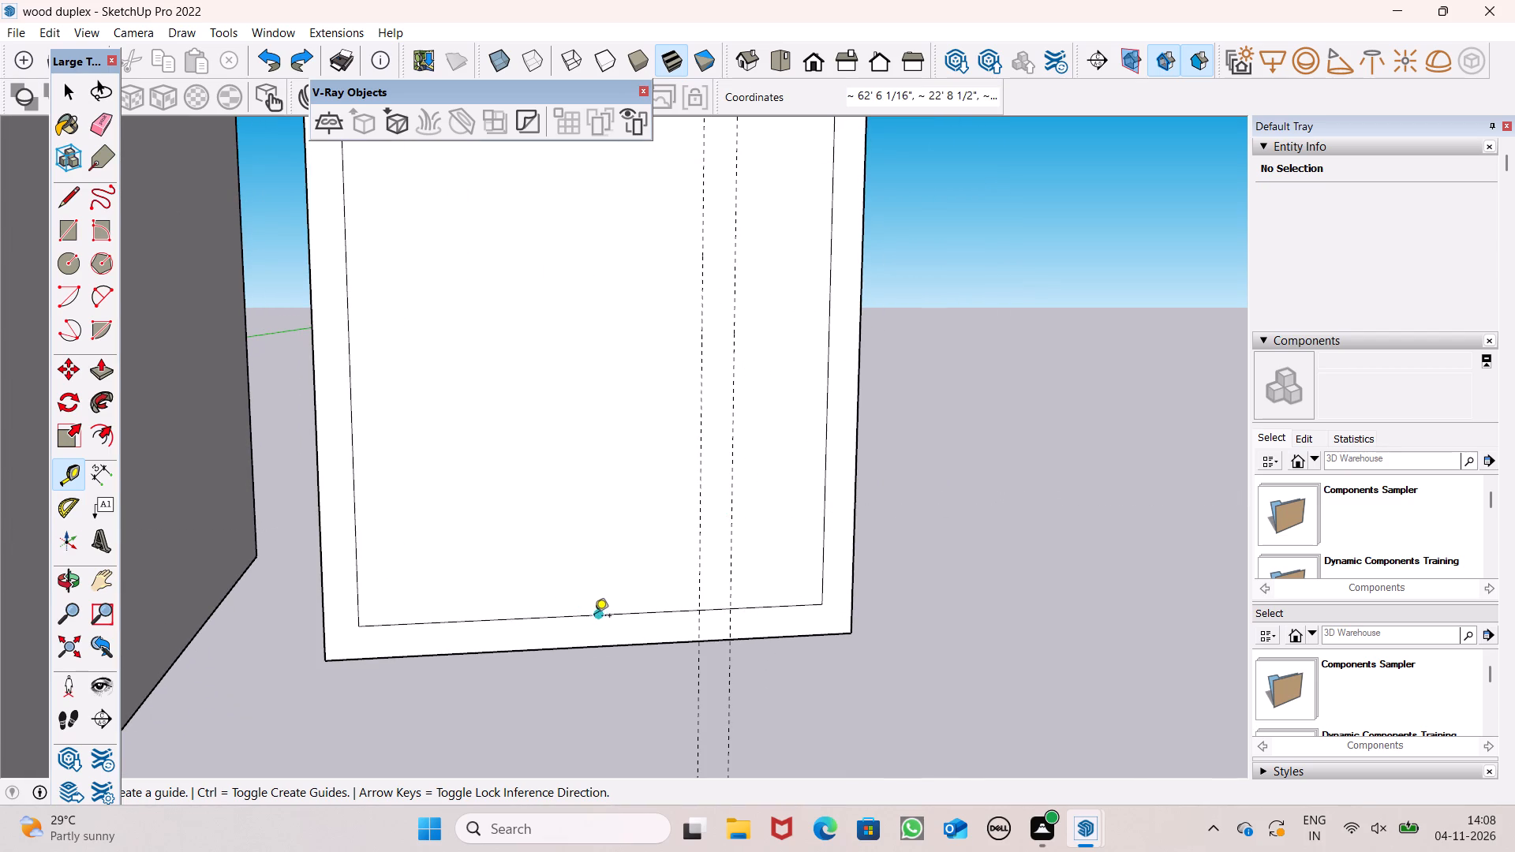
Place a horizontal guide 1.5' above the bottom edge of the window's inner outline, and a second 4" higher.
left_click(598, 615)
type("1.5'")
key("Return")
scroll(656, 599, "down", 1)
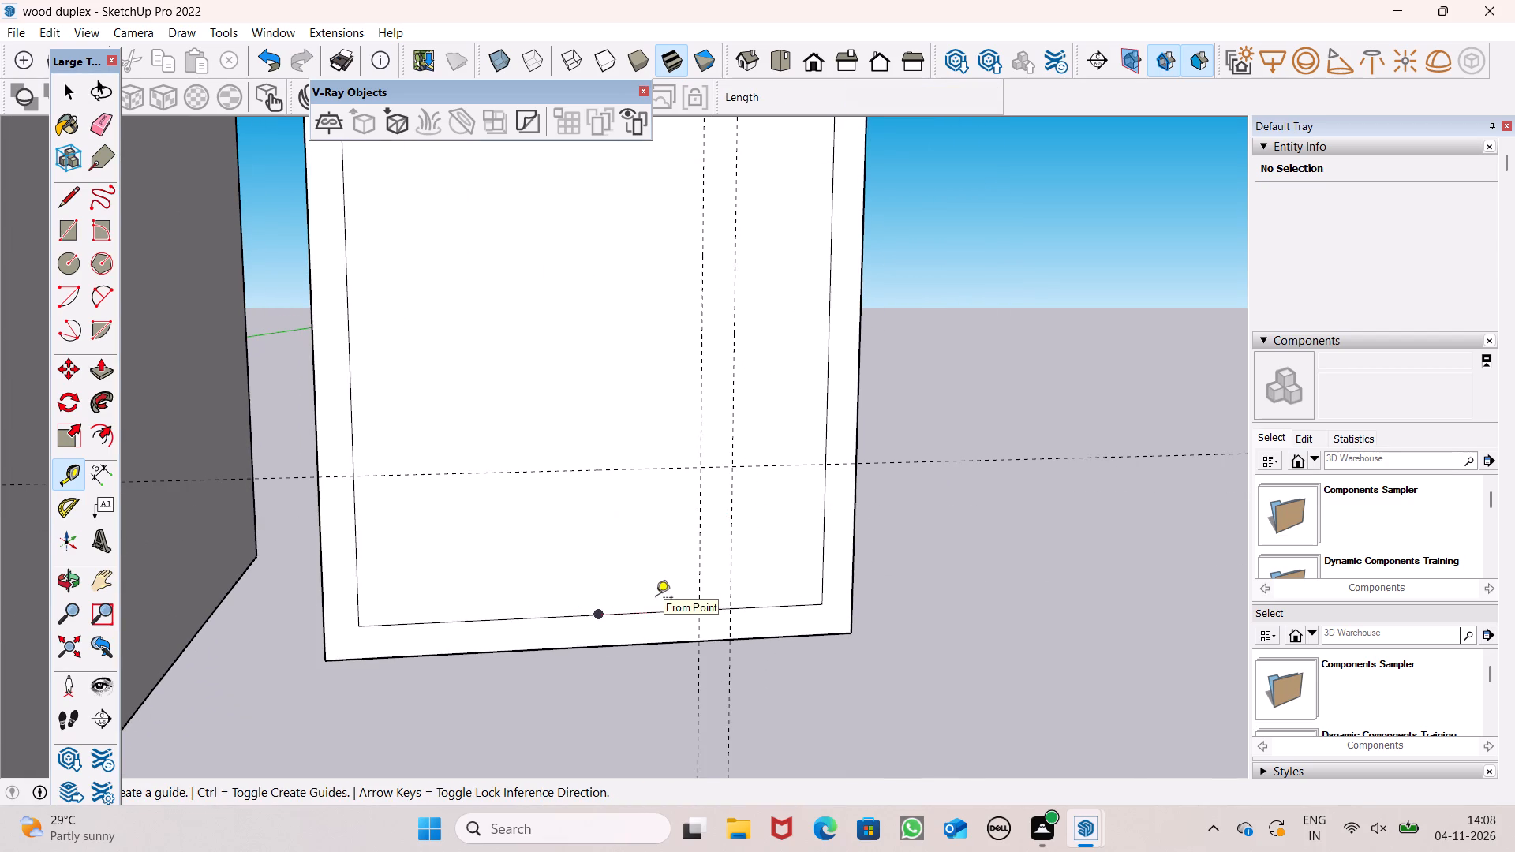
scroll(656, 599, "down", 1)
scroll(656, 603, "up", 1)
scroll(656, 607, "down", 3)
scroll(585, 493, "up", 10)
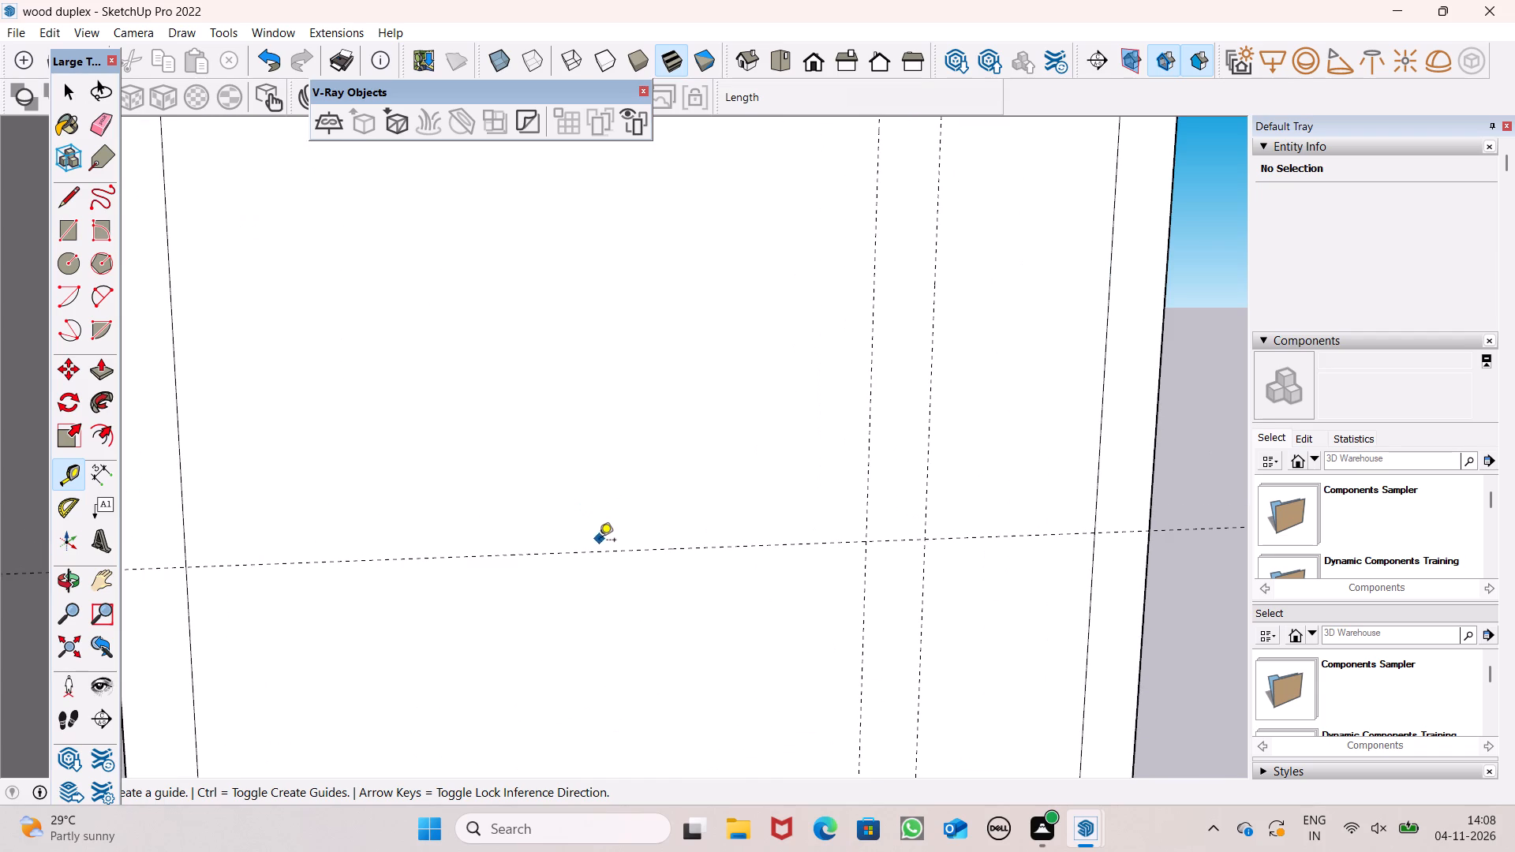
left_click(604, 552)
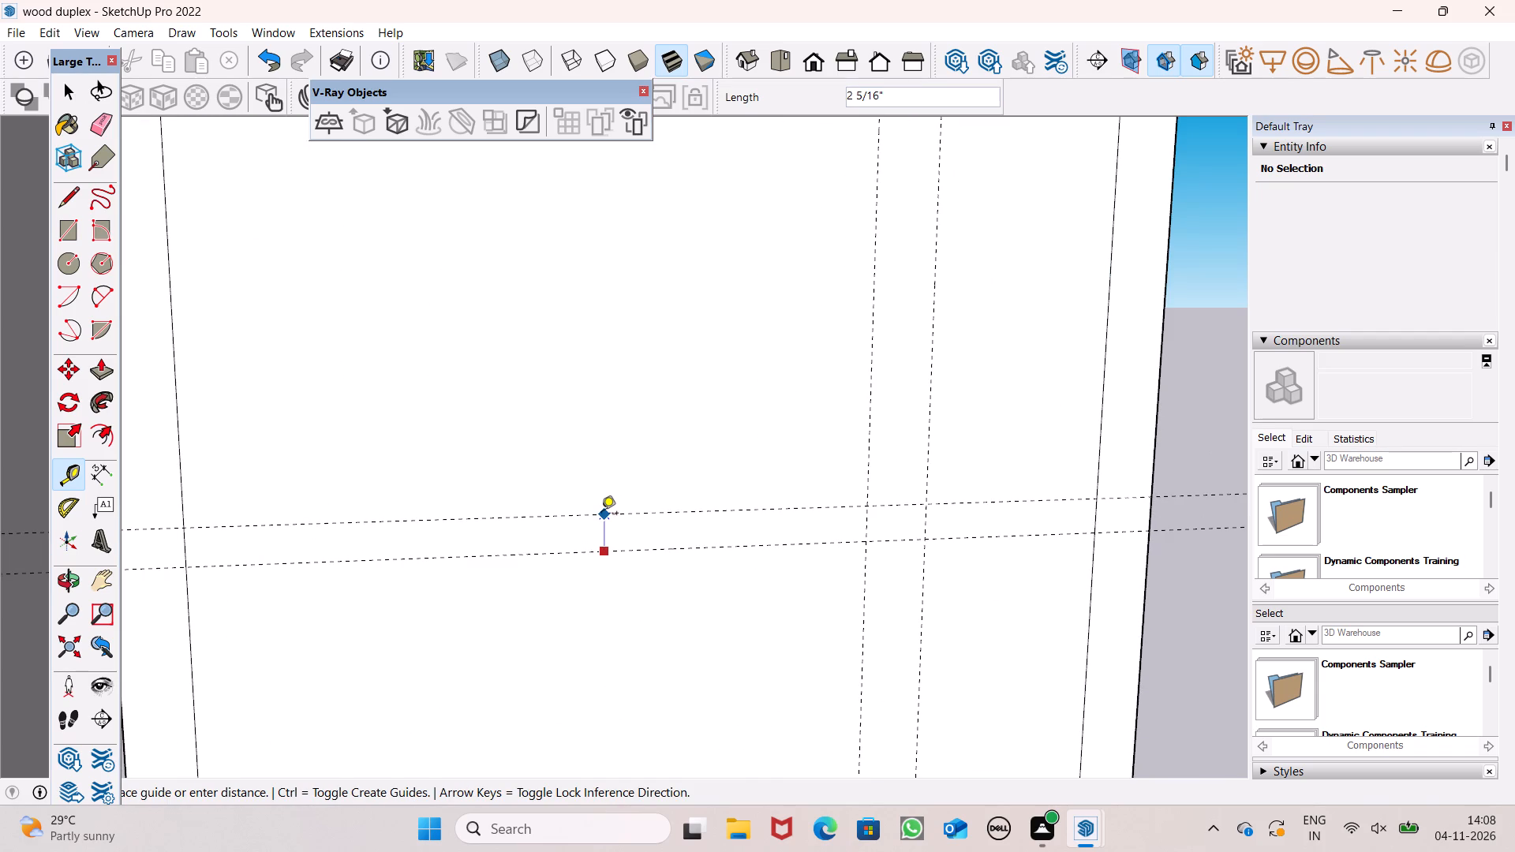
type("4\"")
key("Return")
scroll(593, 574, "down", 11)
Draw the divider bars between the guides as rectangles: a vertical one 4" by 5' 8 1/2" and a horizontal one 4" by 3' 5 5/16".
type("ty")
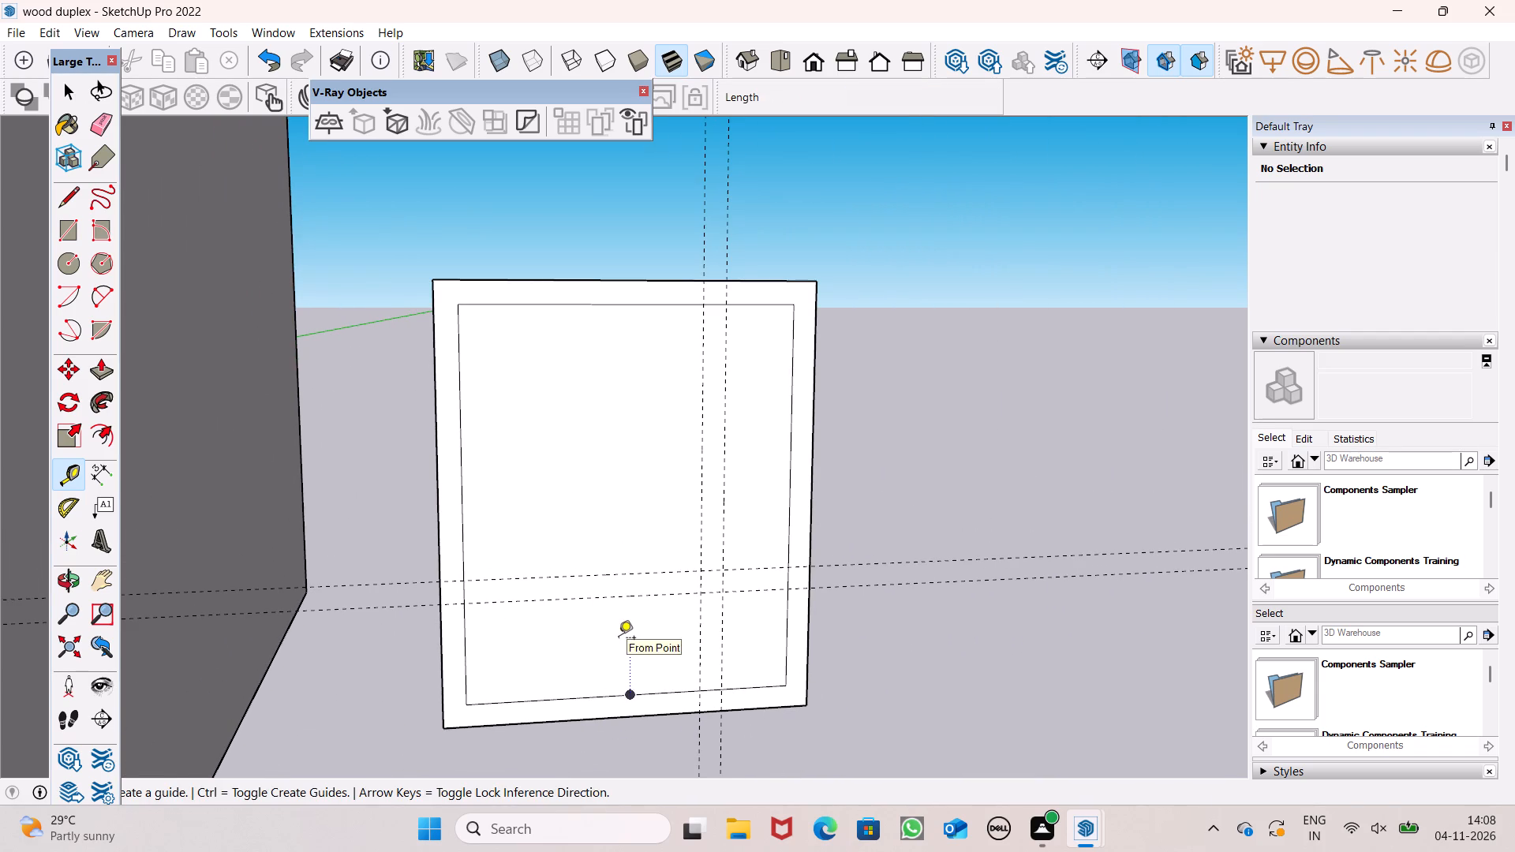
key("r")
scroll(726, 312, "up", 5)
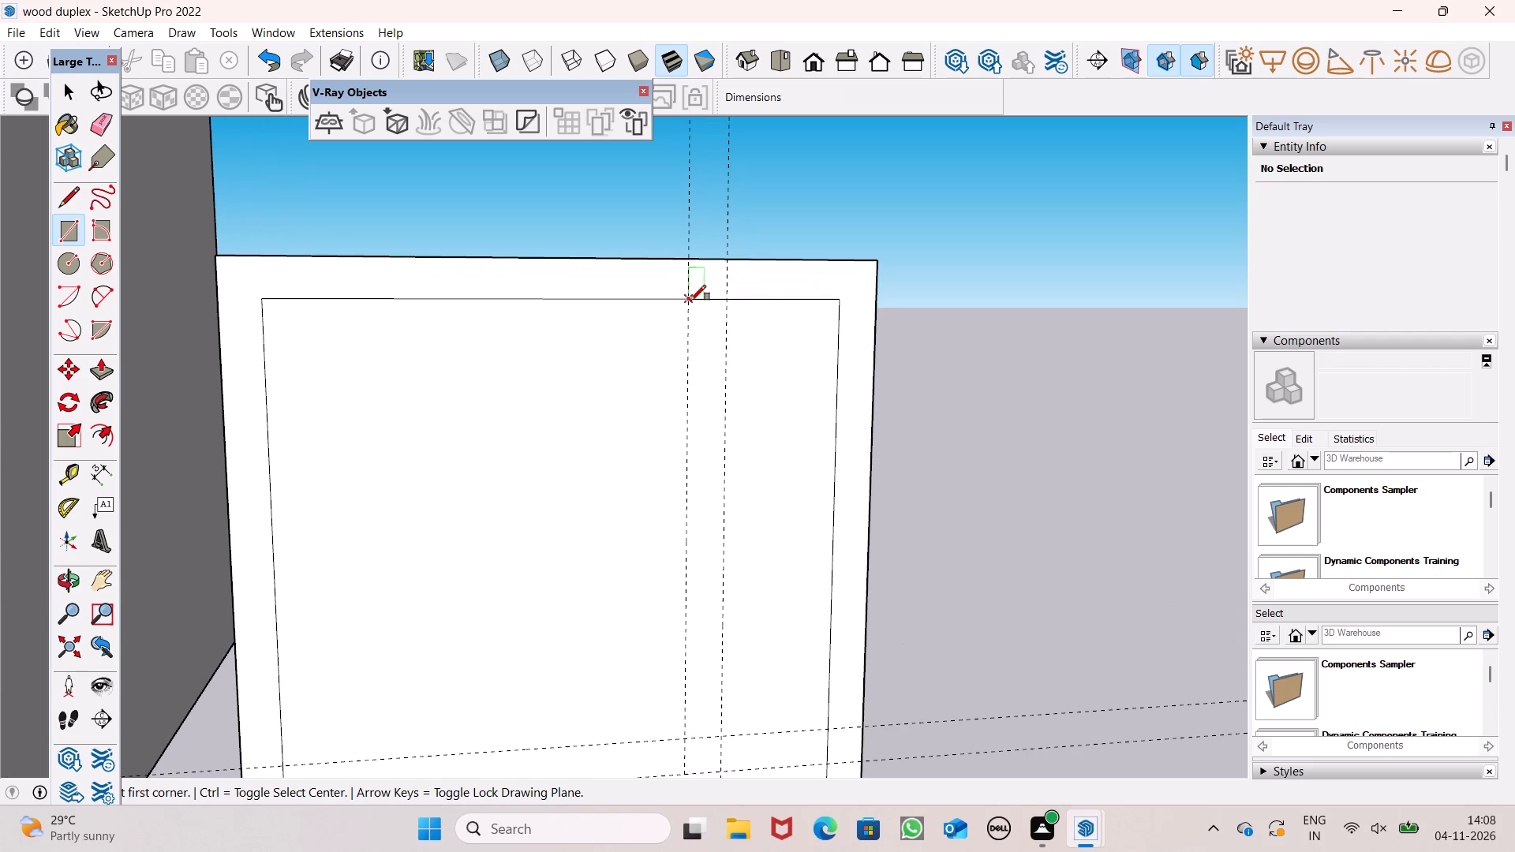
left_click(690, 300)
scroll(690, 300, "down", 7)
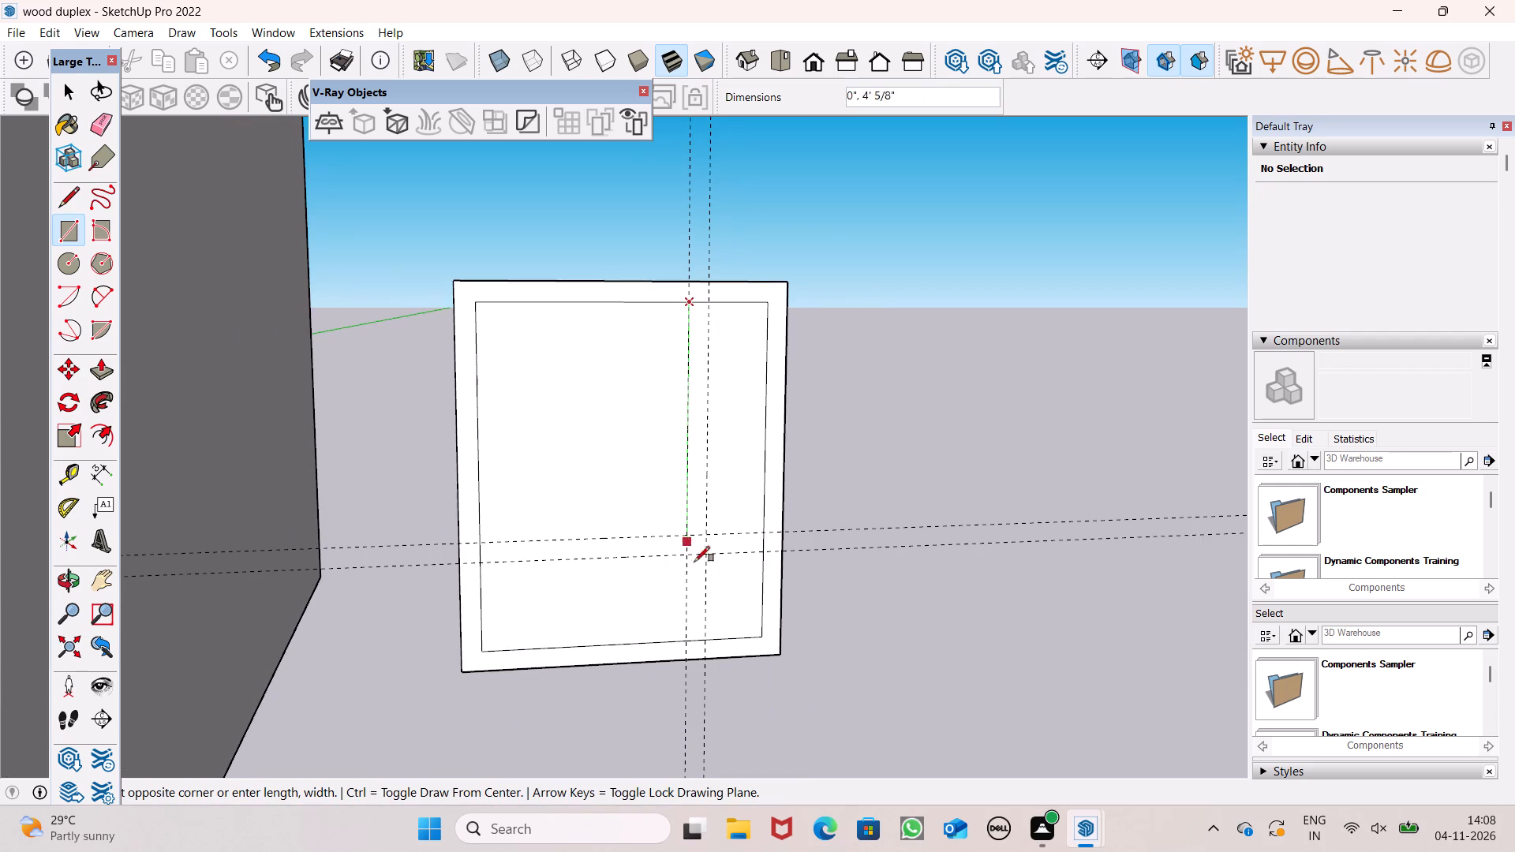
left_click(709, 641)
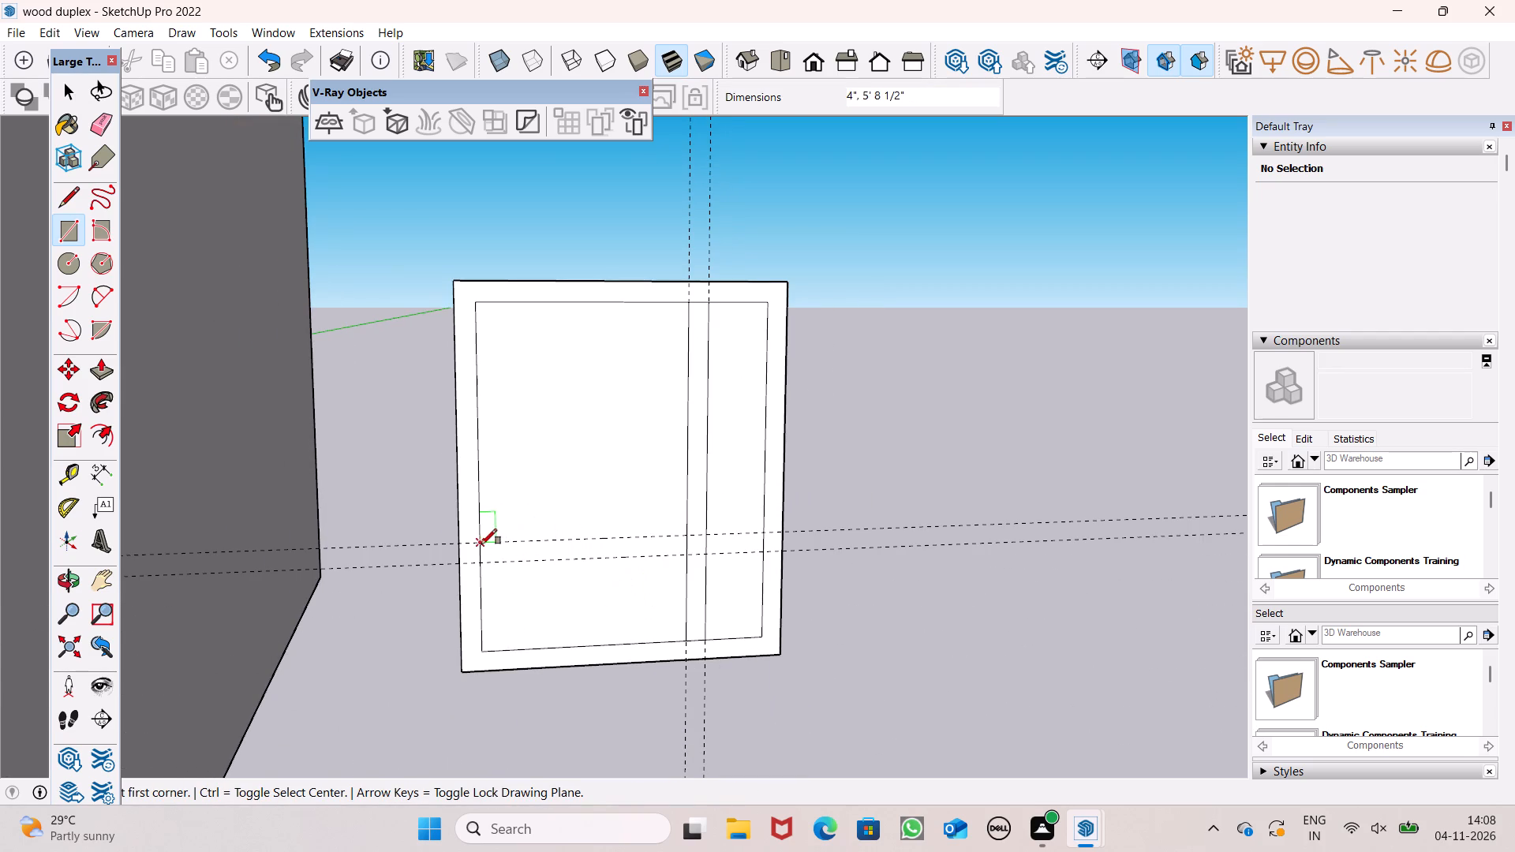
left_click(481, 544)
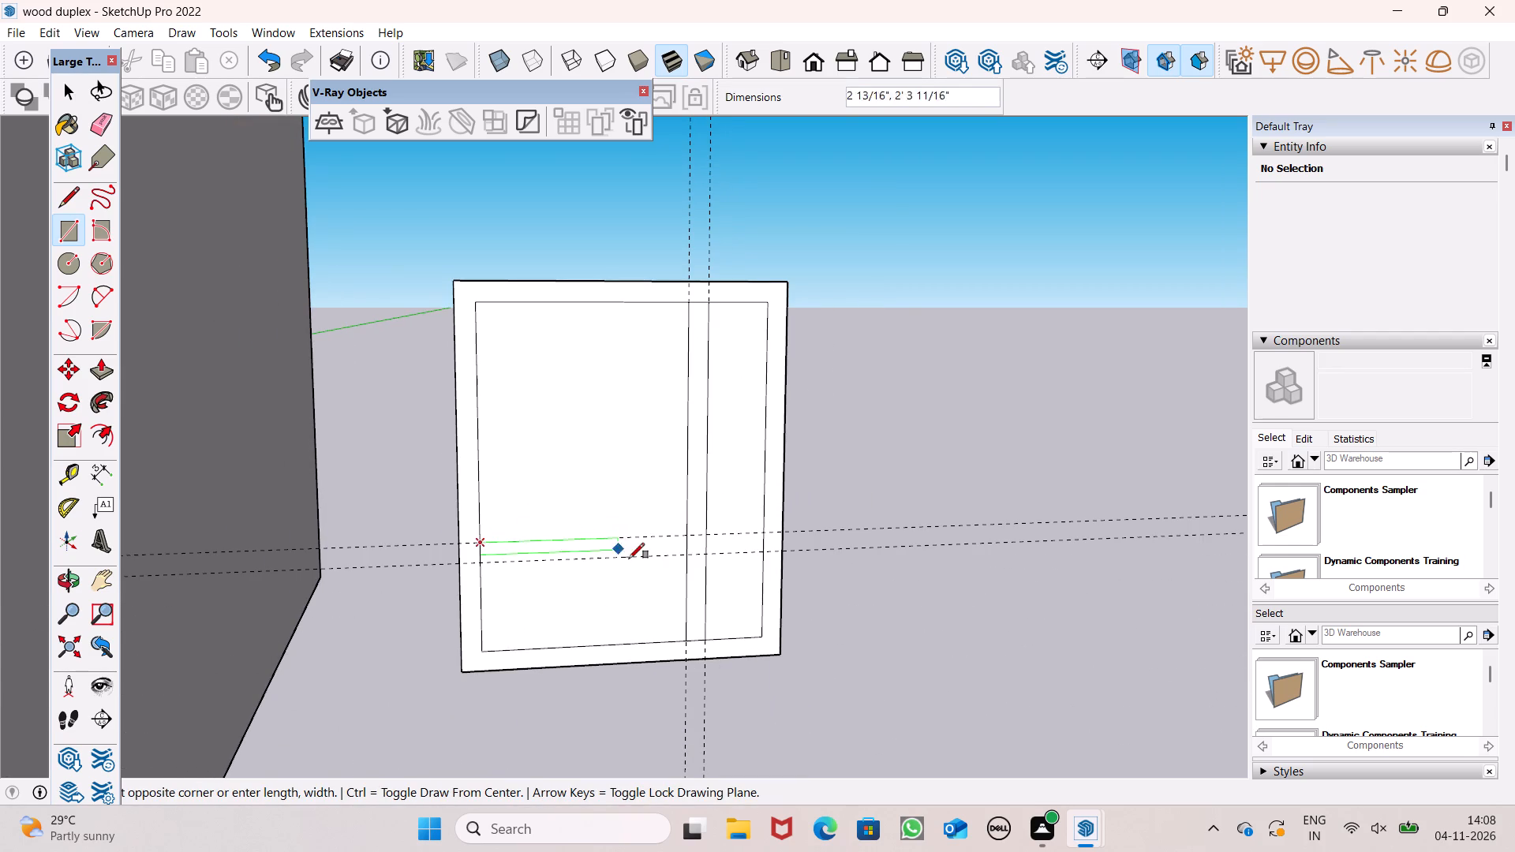
left_click(683, 553)
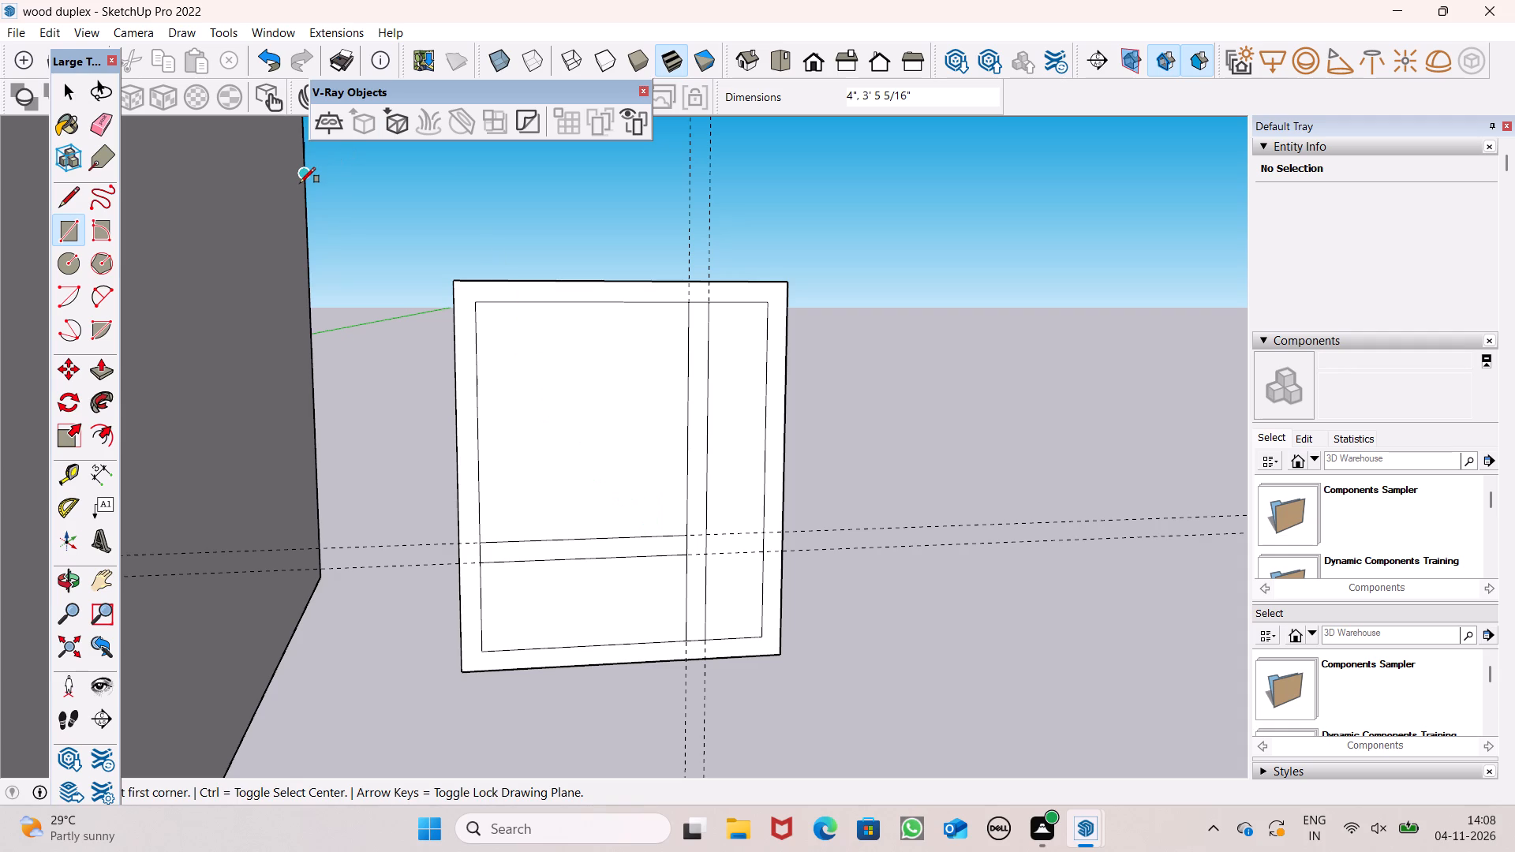
Erase the two horizontal and two vertical guides around the window.
left_click(87, 580)
left_click(649, 526)
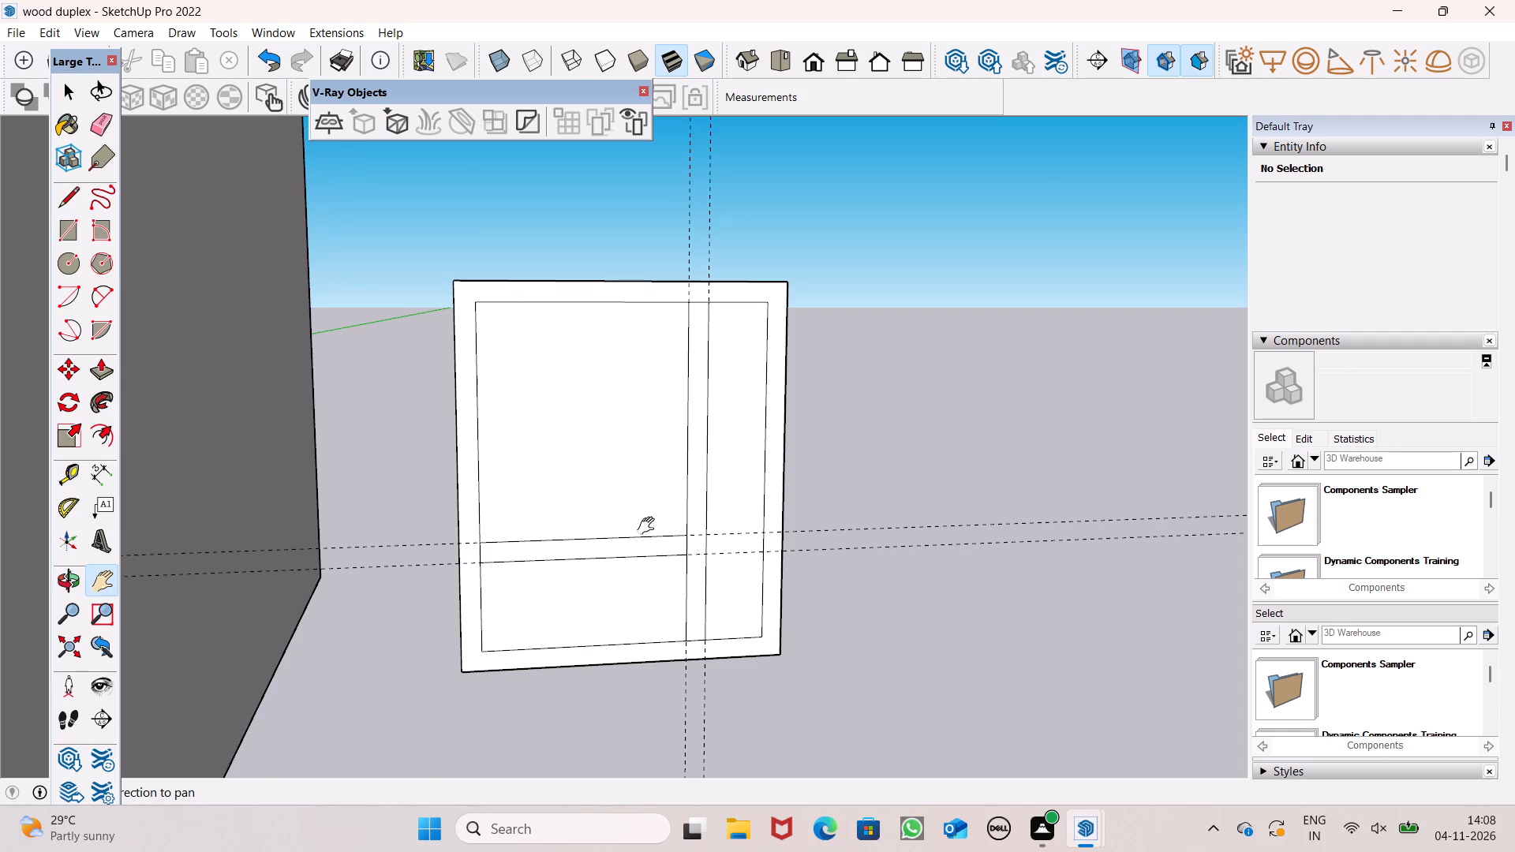
key("o")
left_click_drag(769, 524, 557, 553)
left_click_drag(641, 556, 649, 560, "shift")
left_click_drag(651, 562, 720, 552)
key("e")
left_click_drag(813, 530, 821, 582)
left_click_drag(735, 740, 654, 716)
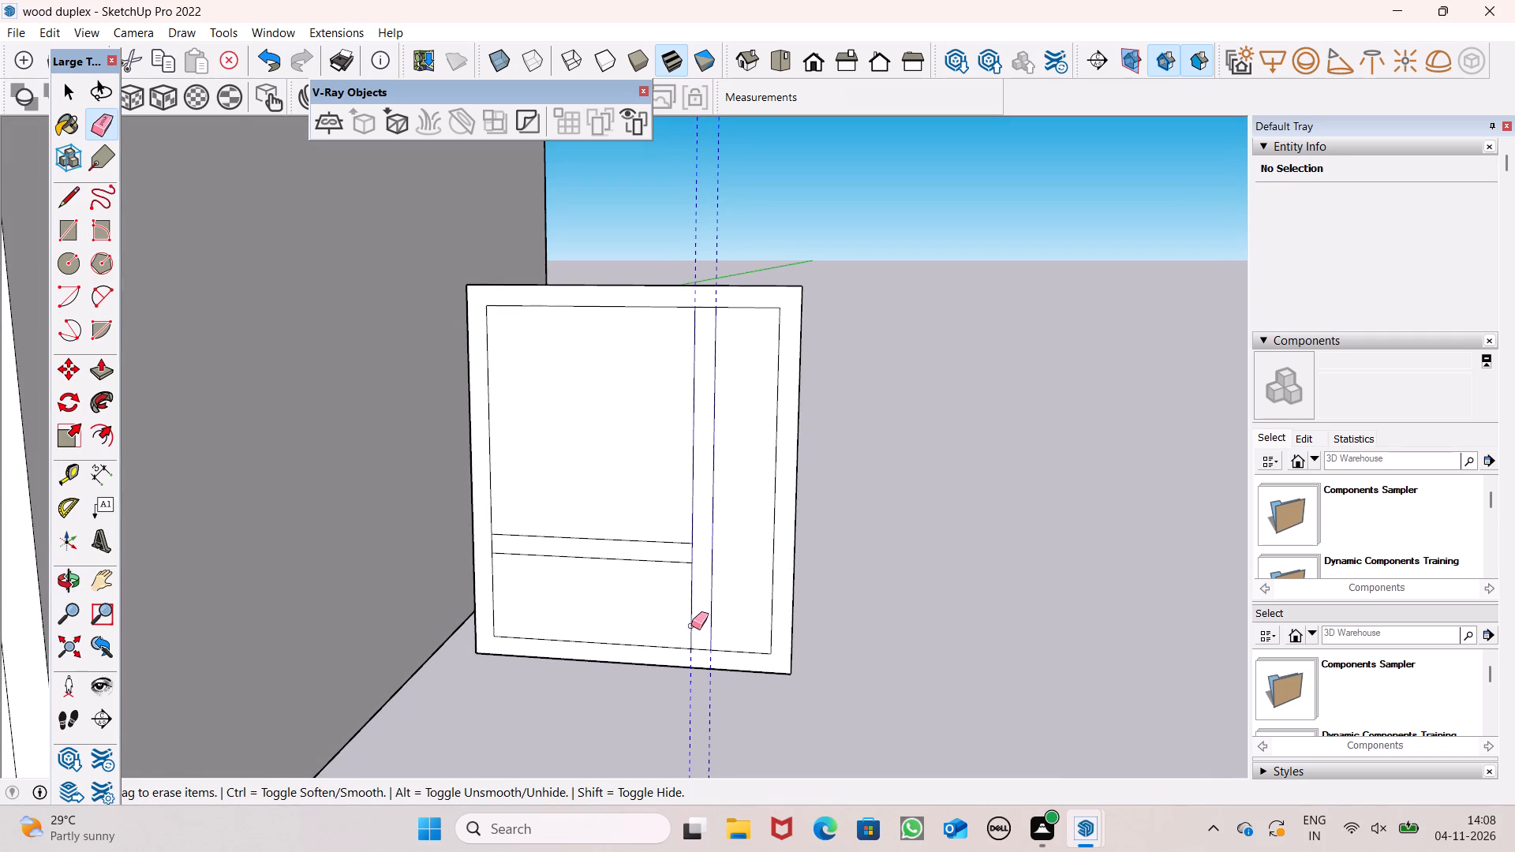
Erase the short edge where the horizontal divider bar meets the vertical bar, merging the two into one face.
scroll(698, 547, "up", 5)
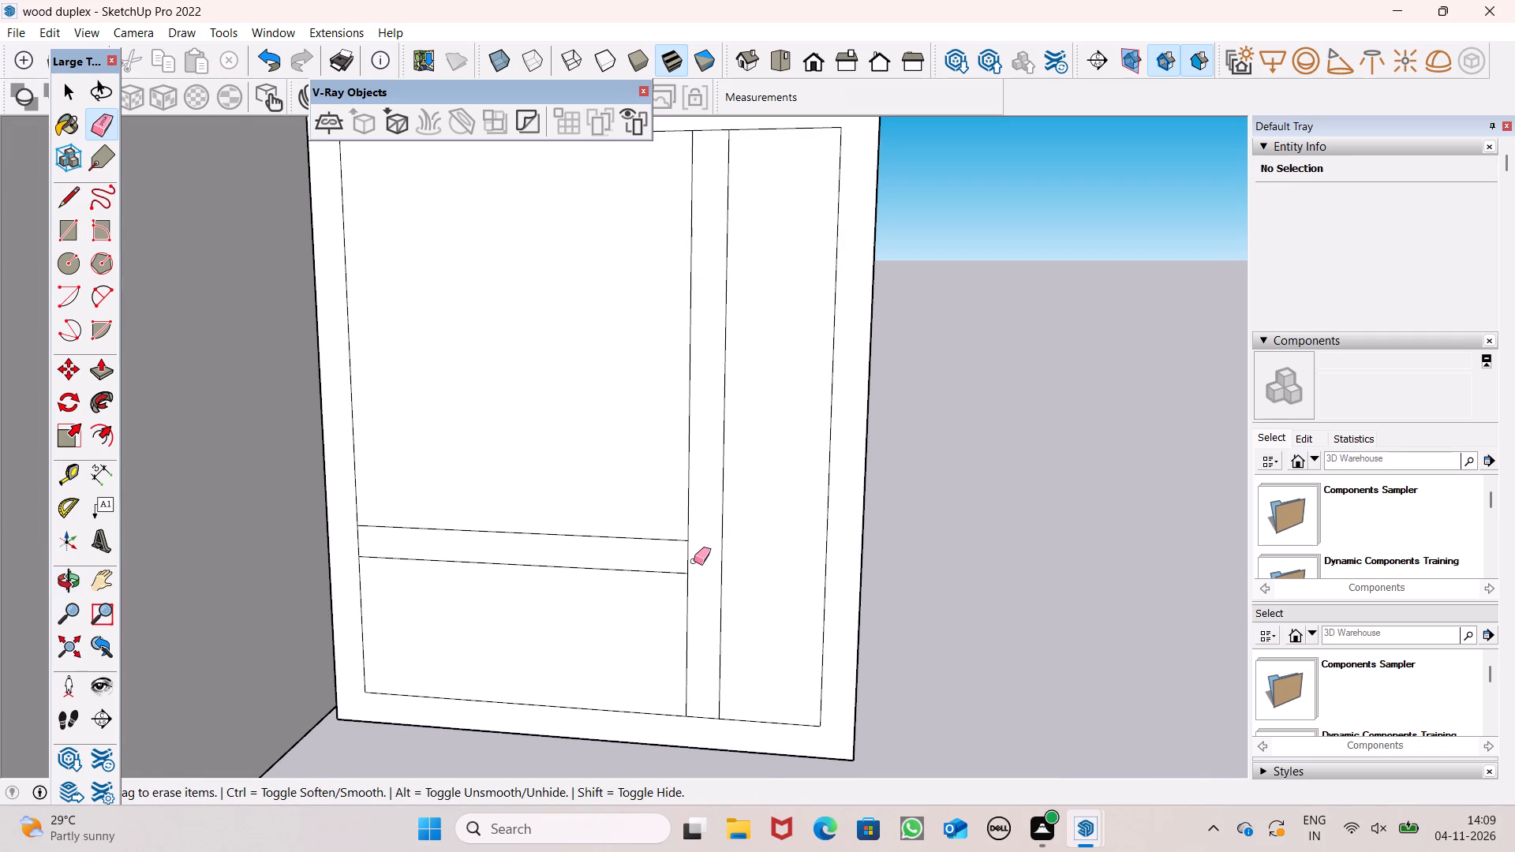
left_click(685, 558)
left_click_drag(691, 559, 680, 551)
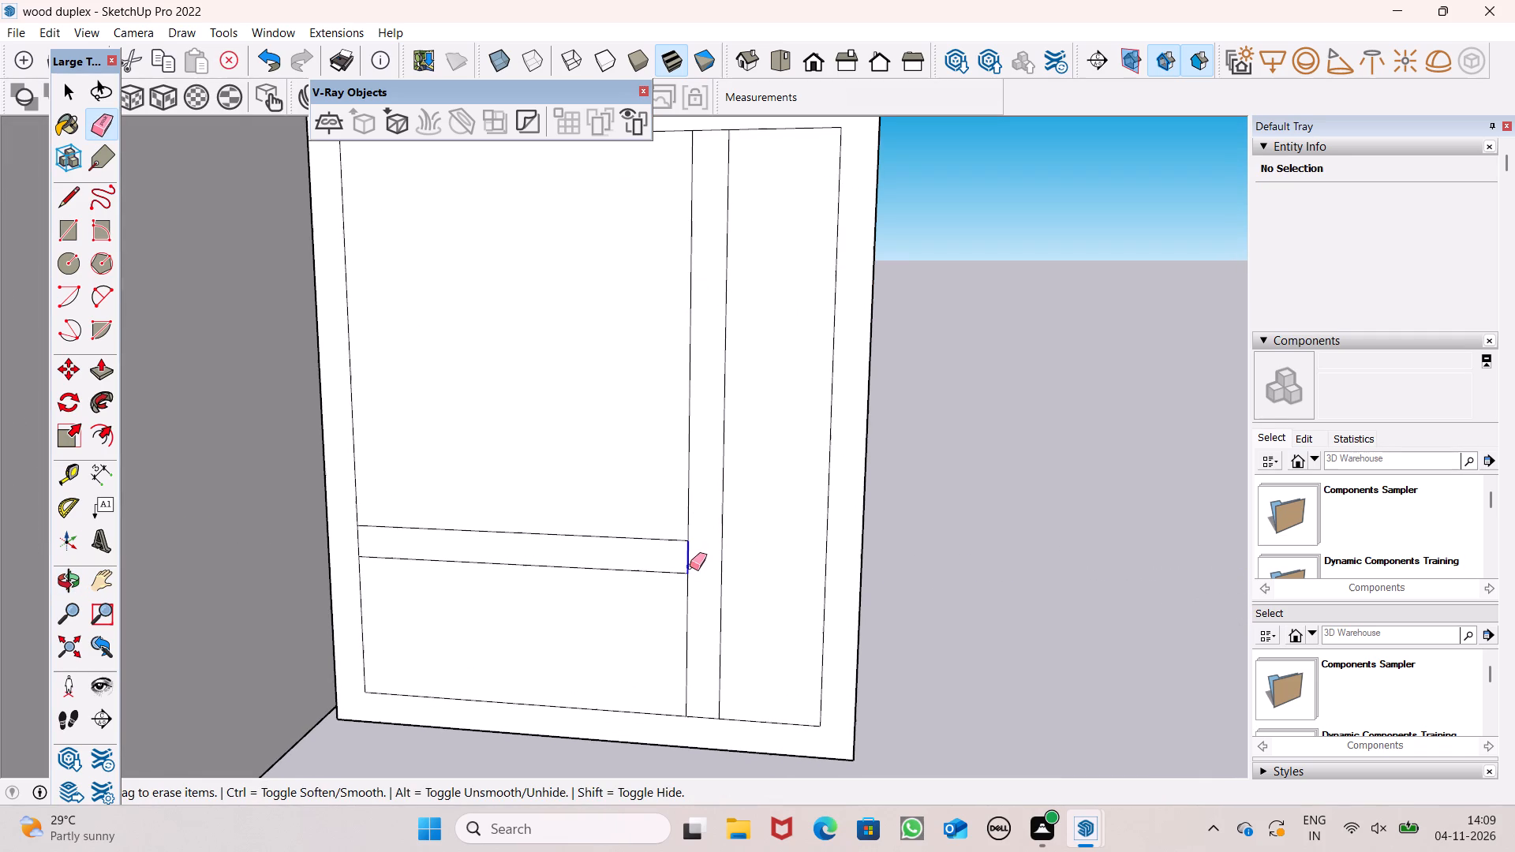
key("space")
Pull the merged divider bar face out on the window's back side until it is flush with the frame.
key("o")
left_click_drag(829, 615, 188, 626)
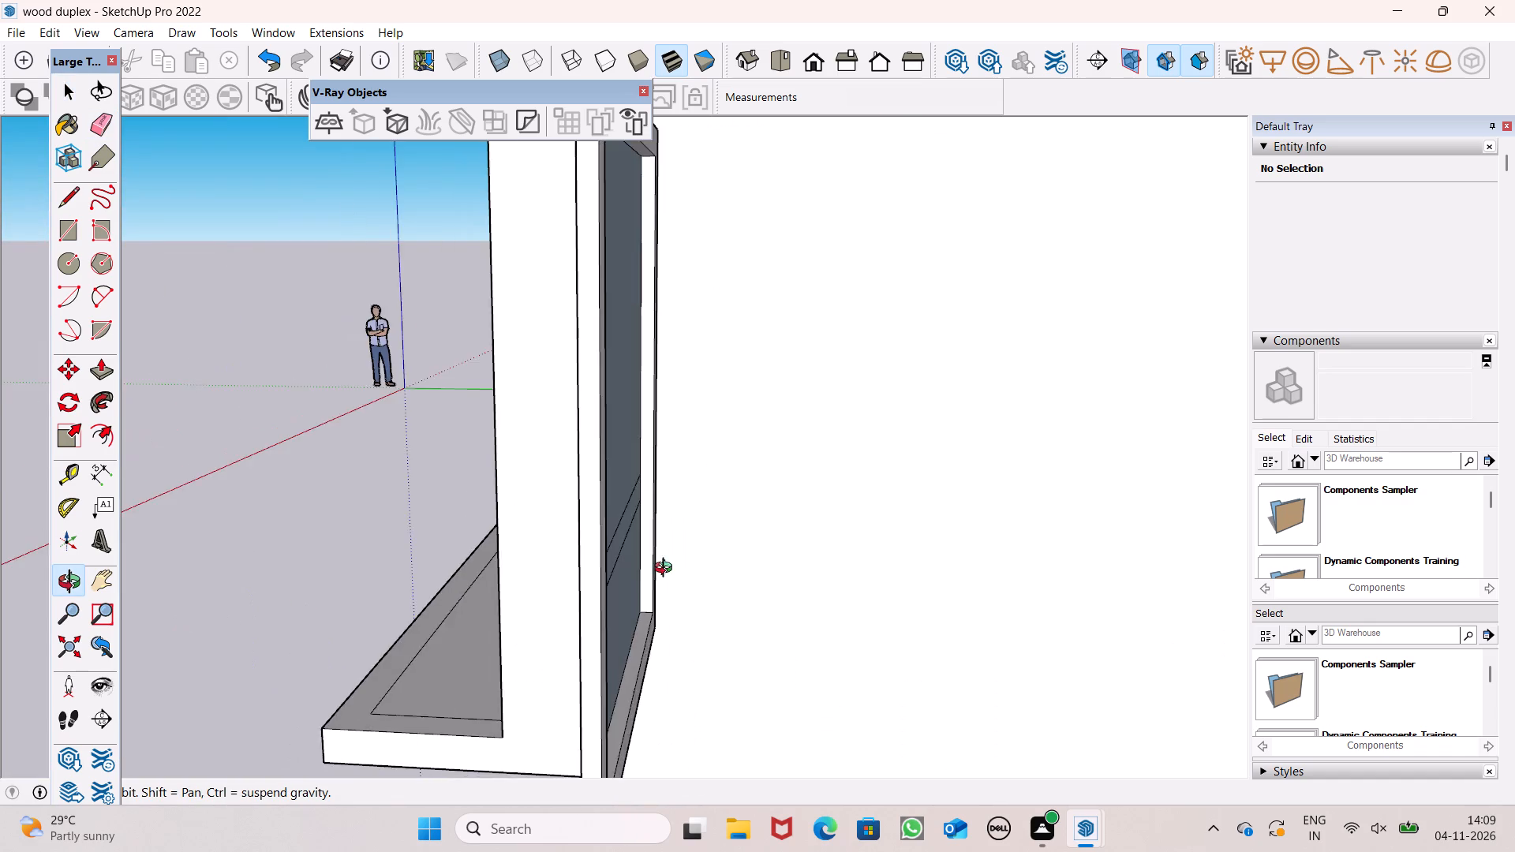
scroll(675, 561, "down", 6)
left_click_drag(754, 608, 585, 574)
left_click_drag(567, 569, 799, 643, "shift")
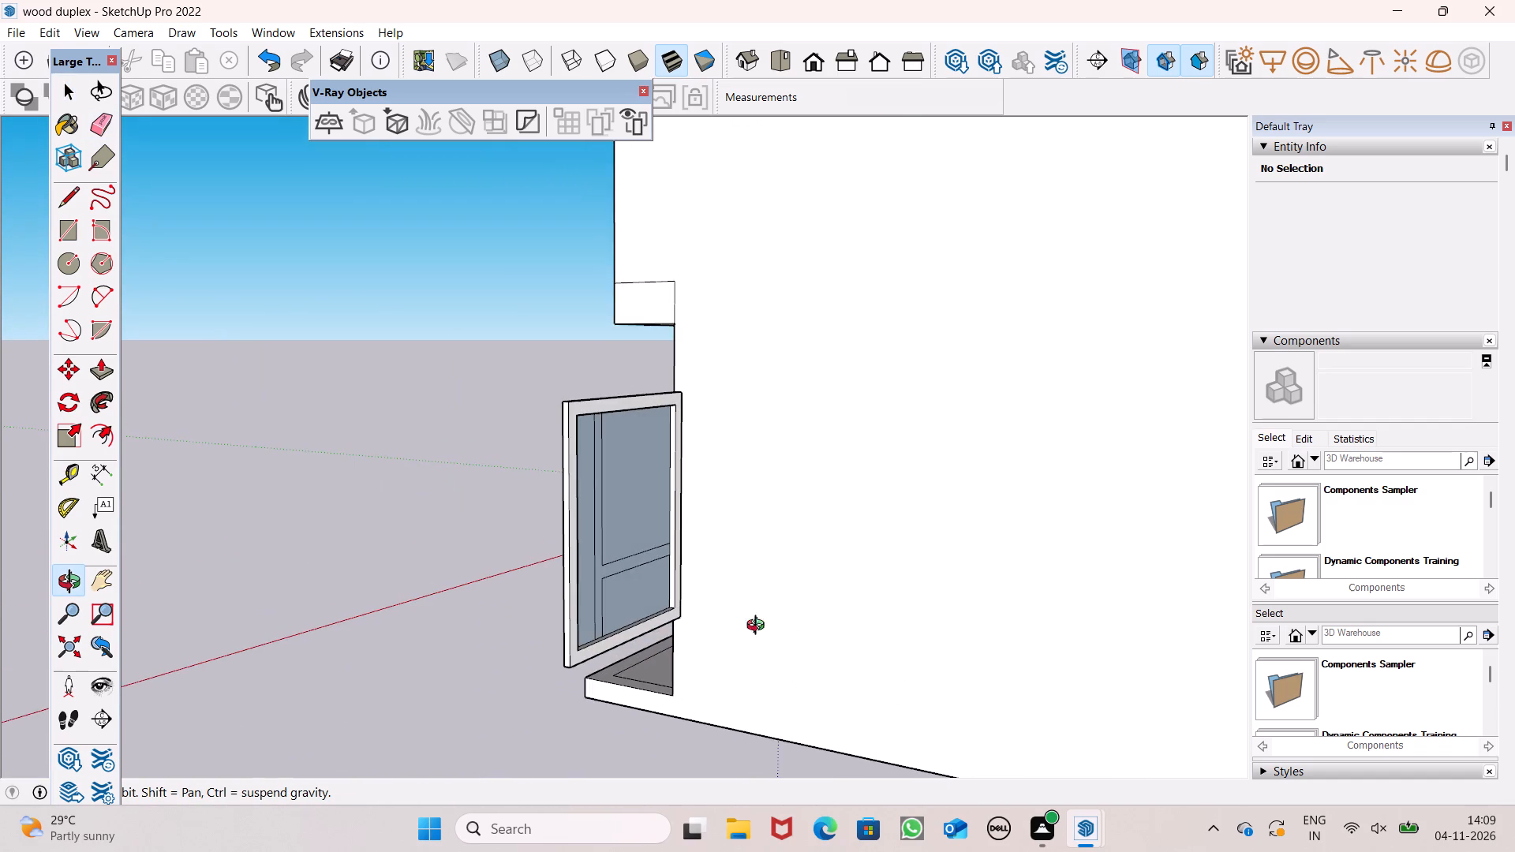
scroll(532, 599, "up", 5)
left_click_drag(548, 623, 589, 671, "shift")
scroll(597, 671, "up", 6)
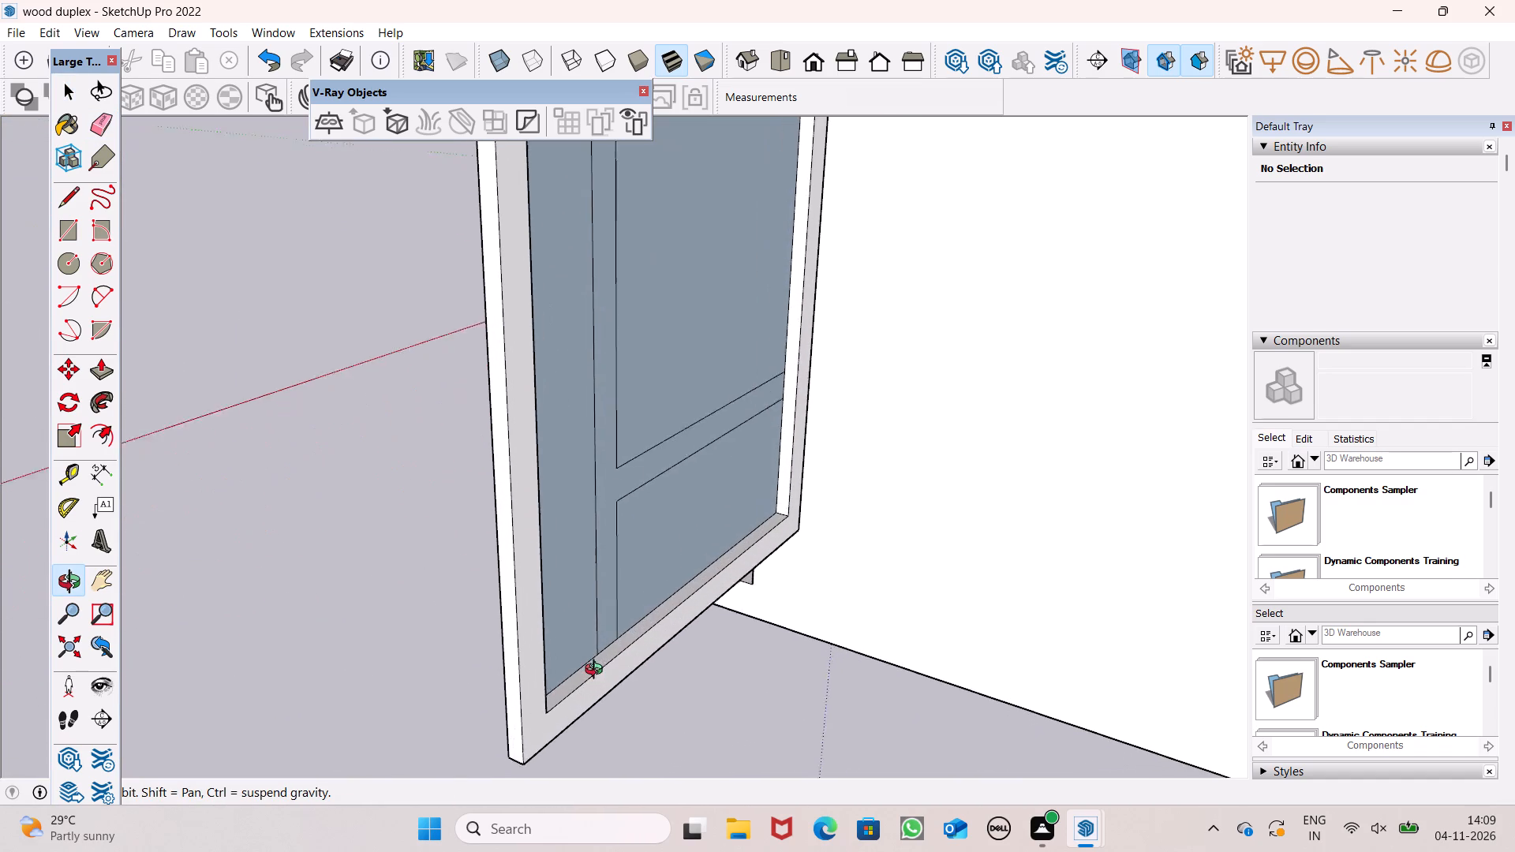
scroll(597, 671, "up", 2)
left_click_drag(598, 671, 606, 663, "shift")
key("p")
scroll(612, 618, "up", 6)
left_click(612, 616)
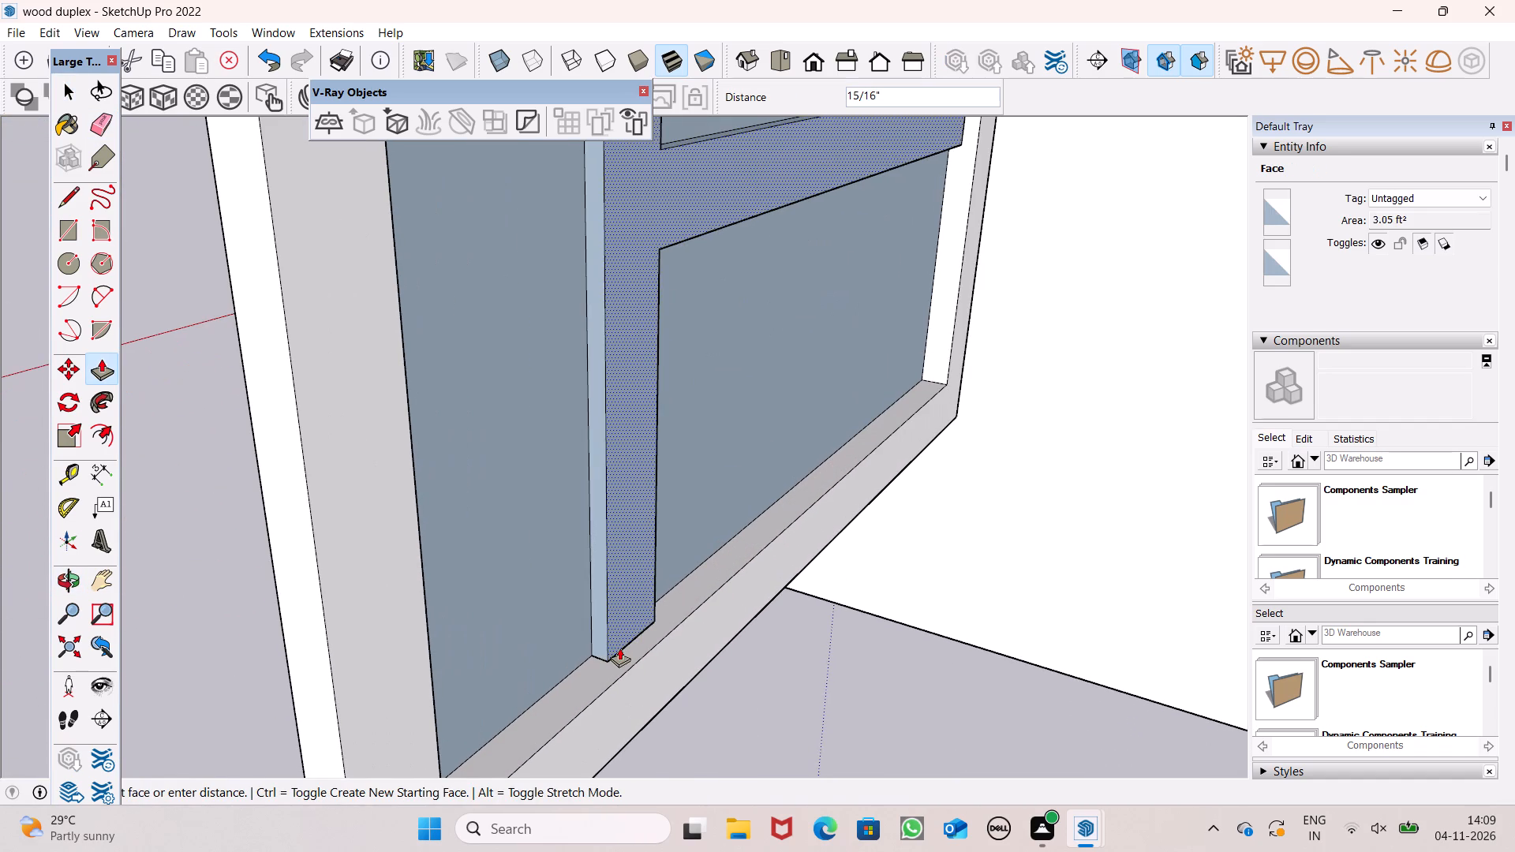
left_click(614, 696)
key("space")
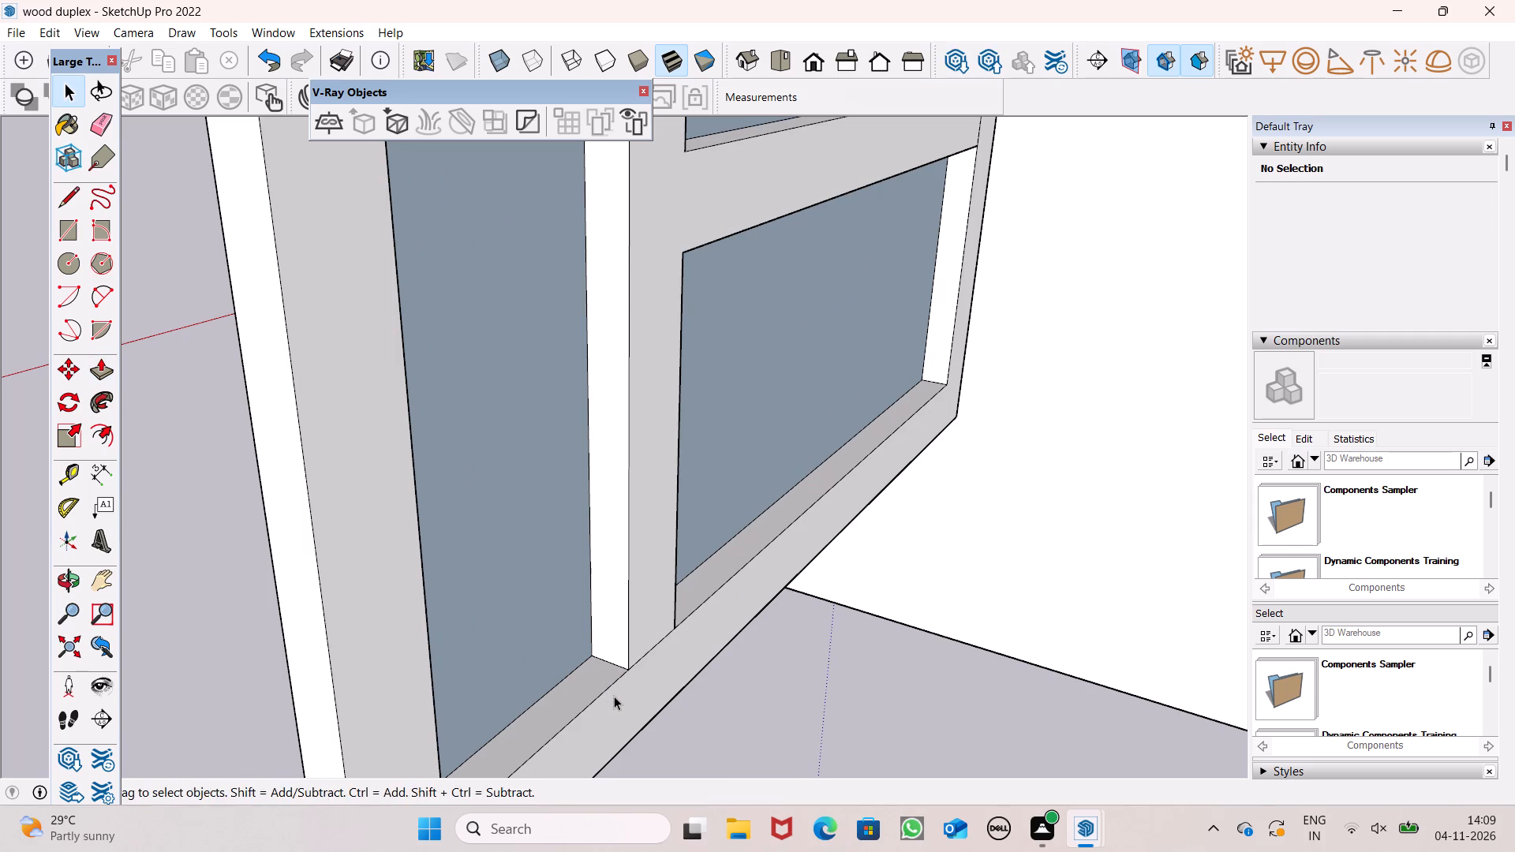
Delete the three pane faces between the frame and divider bars to leave open window openings.
key("o")
left_click_drag(602, 697, 1226, 693)
scroll(1027, 584, "down", 4)
left_click_drag(1021, 573, 1202, 575, "shift")
scroll(1001, 488, "down", 2)
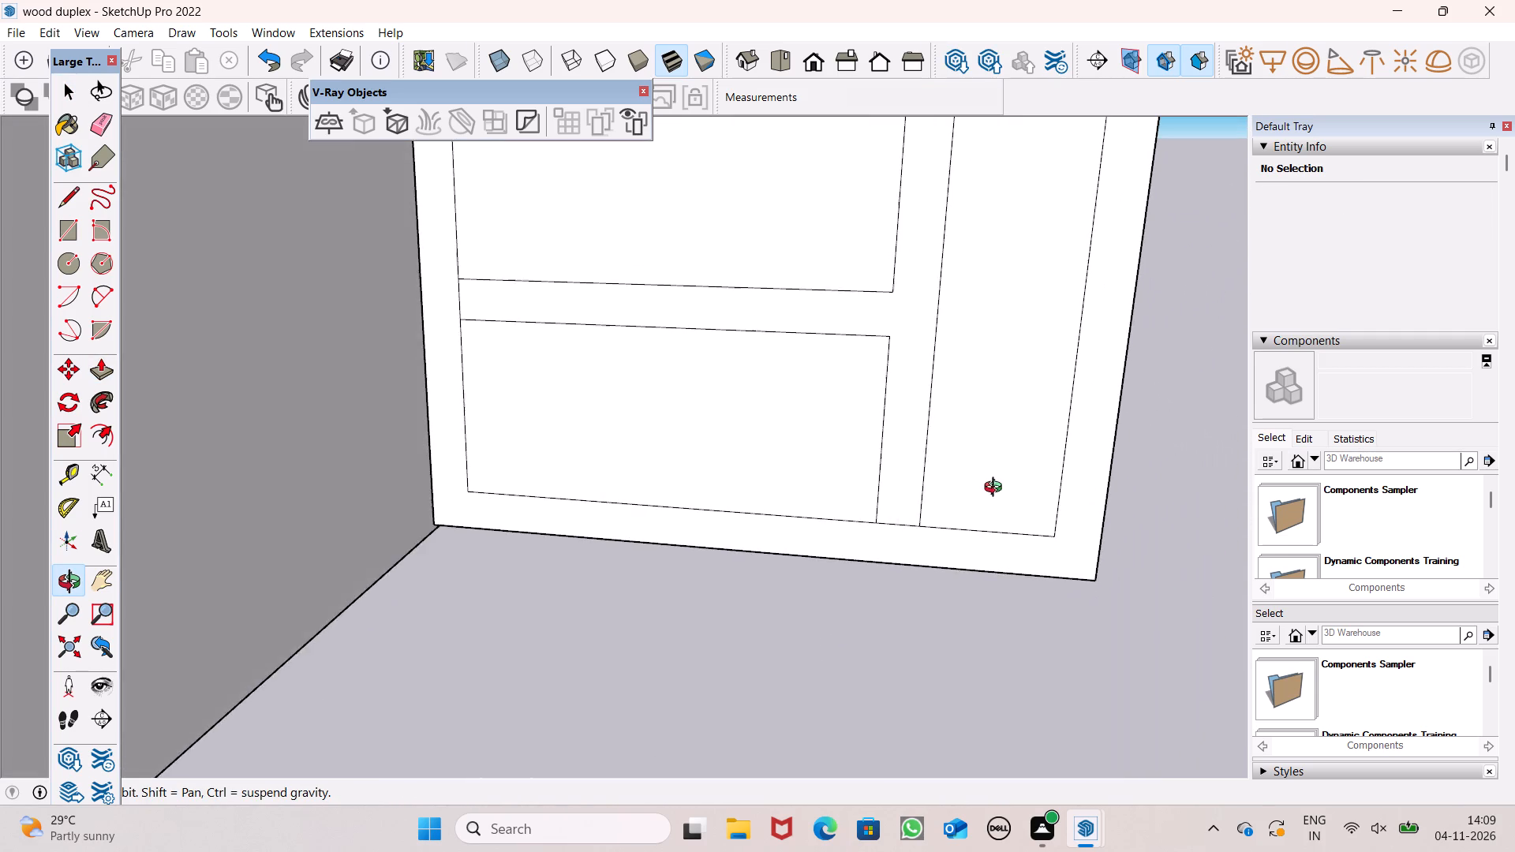
left_click_drag(982, 489, 984, 631, "shift")
scroll(937, 533, "down", 5)
left_click_drag(912, 560, 982, 527)
left_click_drag(928, 493, 911, 550, "shift")
left_click_drag(911, 551, 918, 544)
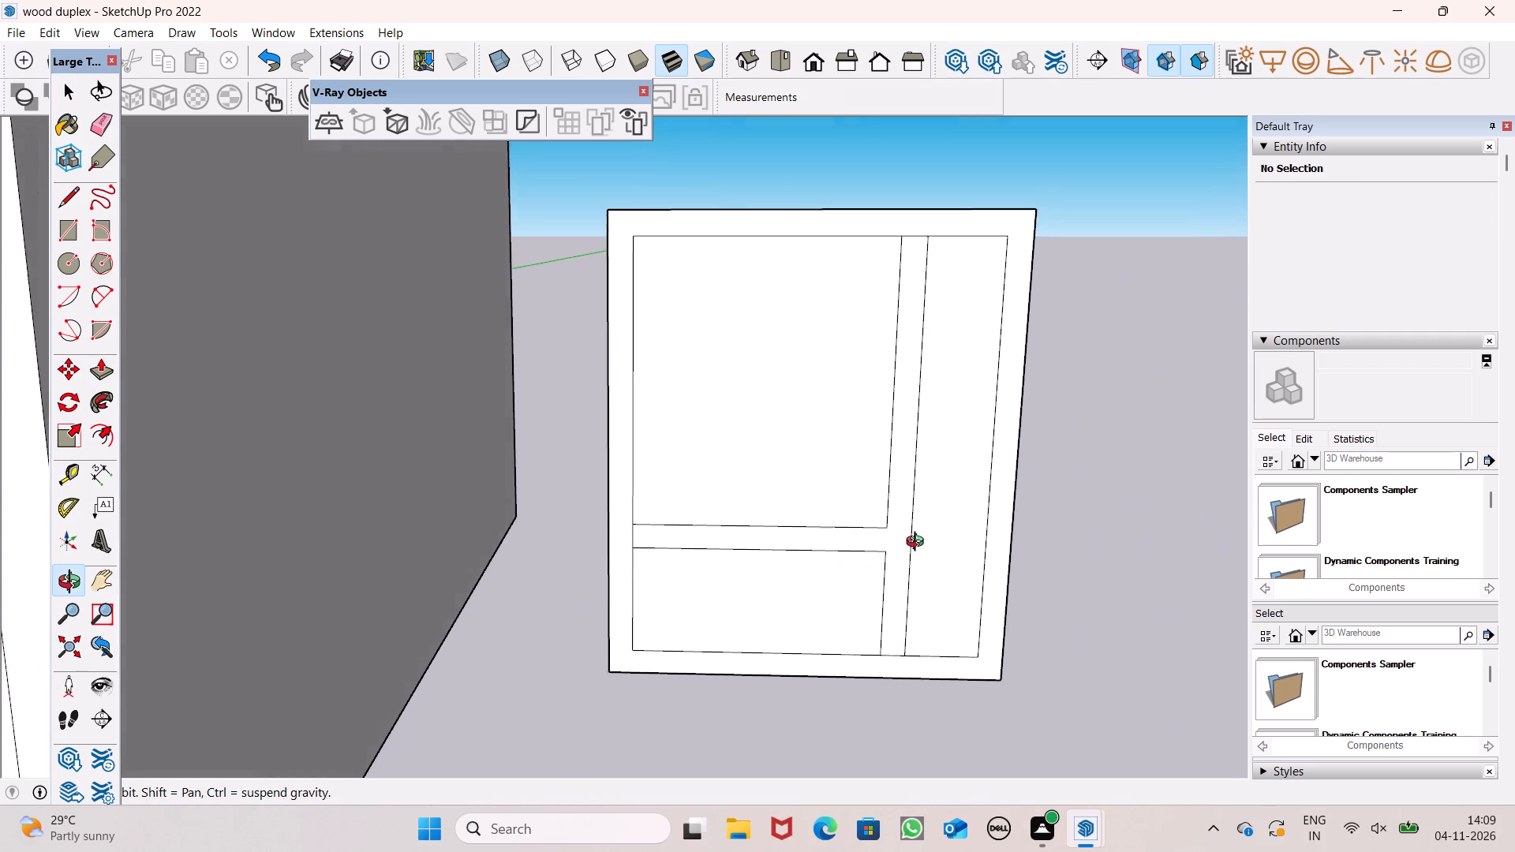
left_click_drag(918, 544, 923, 539)
left_click_drag(926, 532, 907, 562, "shift")
left_click(907, 562)
key("space")
left_click(838, 483)
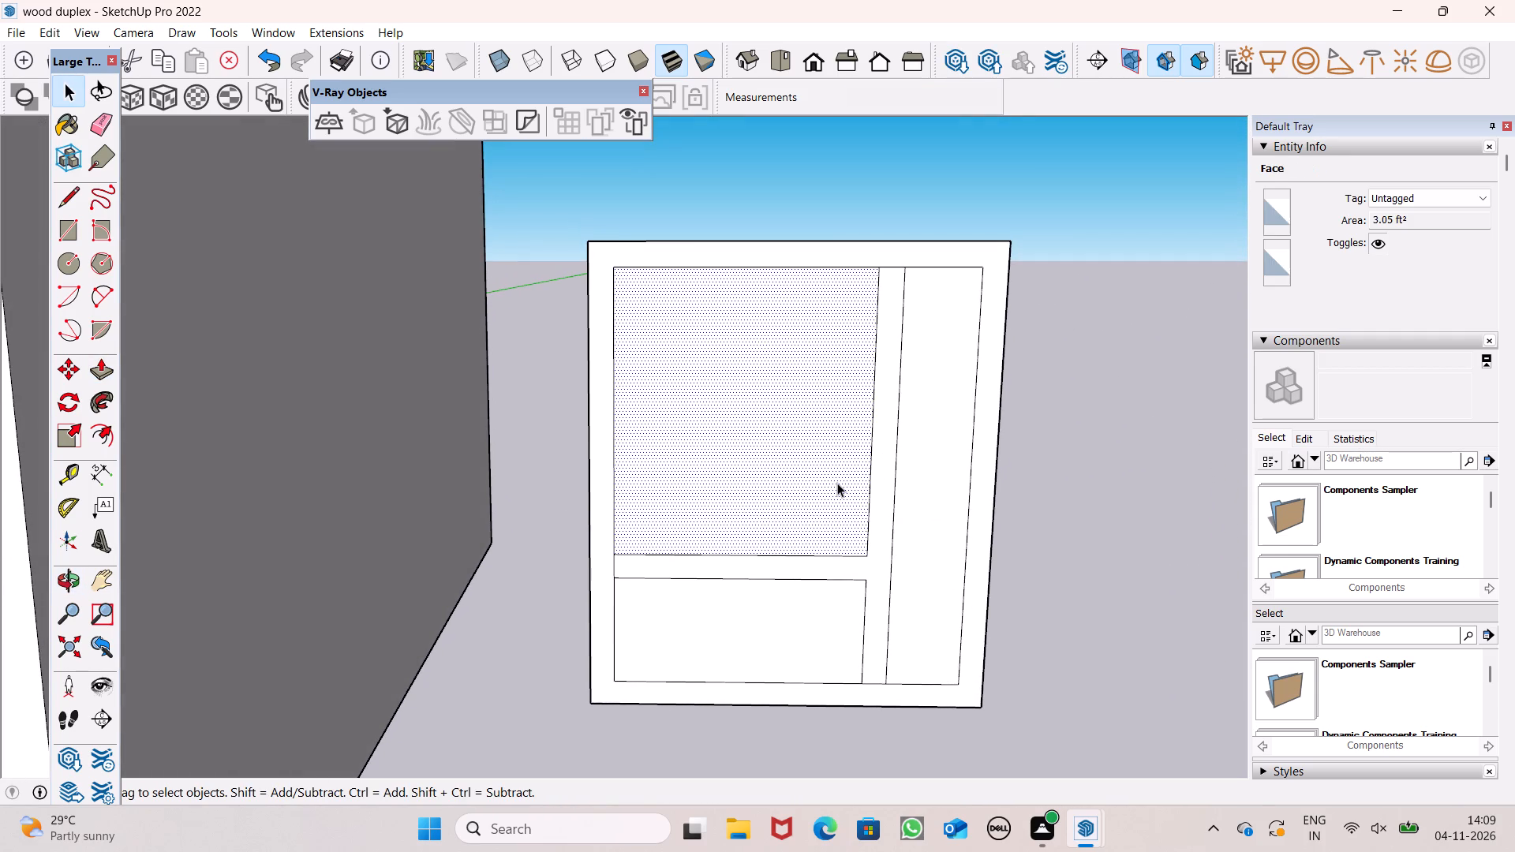
key("BackSpace")
left_click(829, 464)
key("Delete")
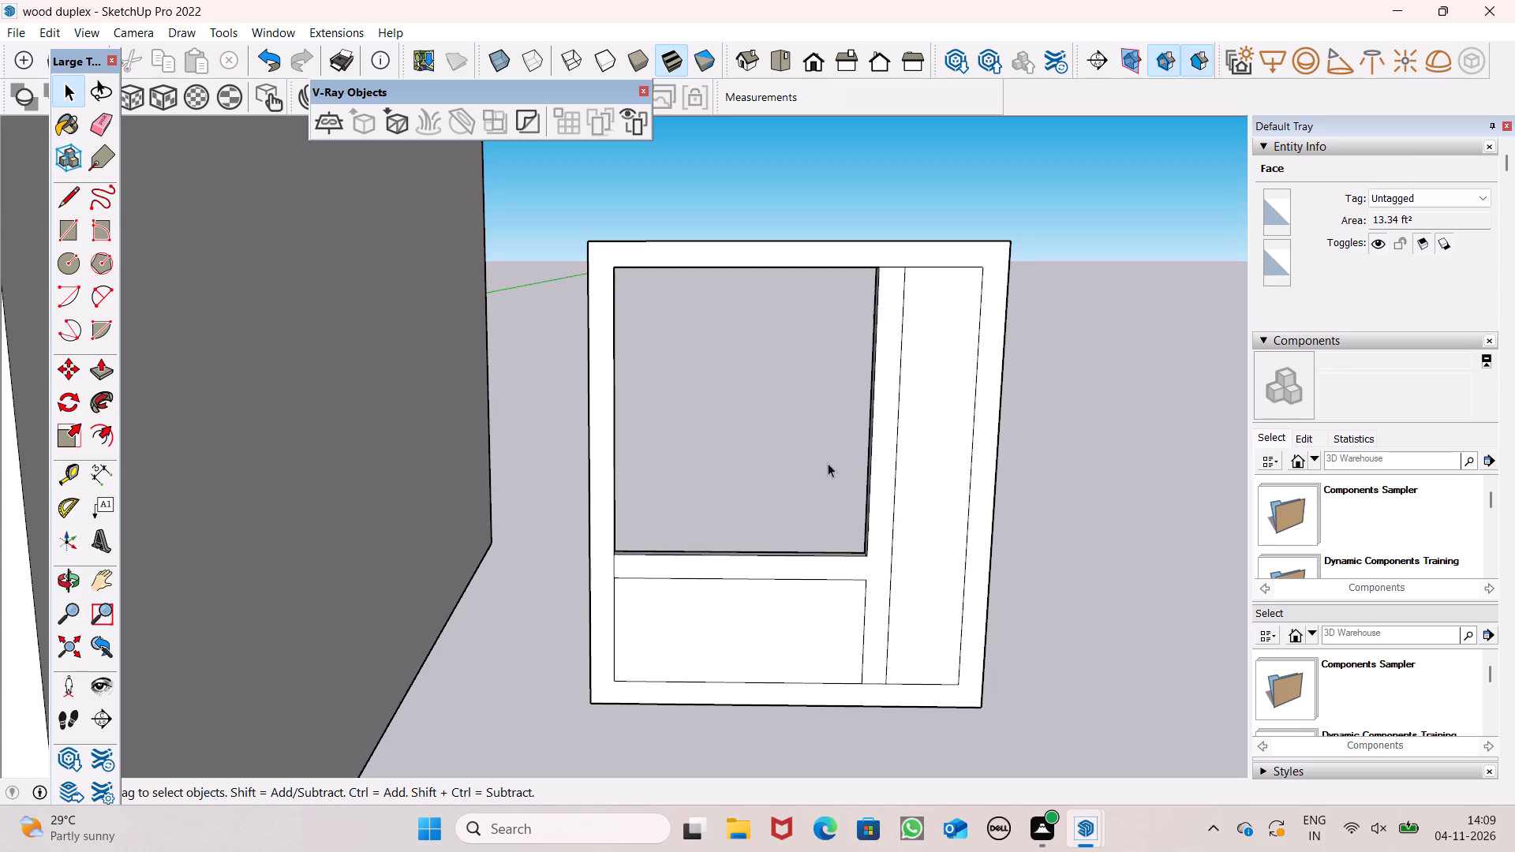
left_click(917, 469)
key("Delete")
left_click(815, 611)
key("Delete")
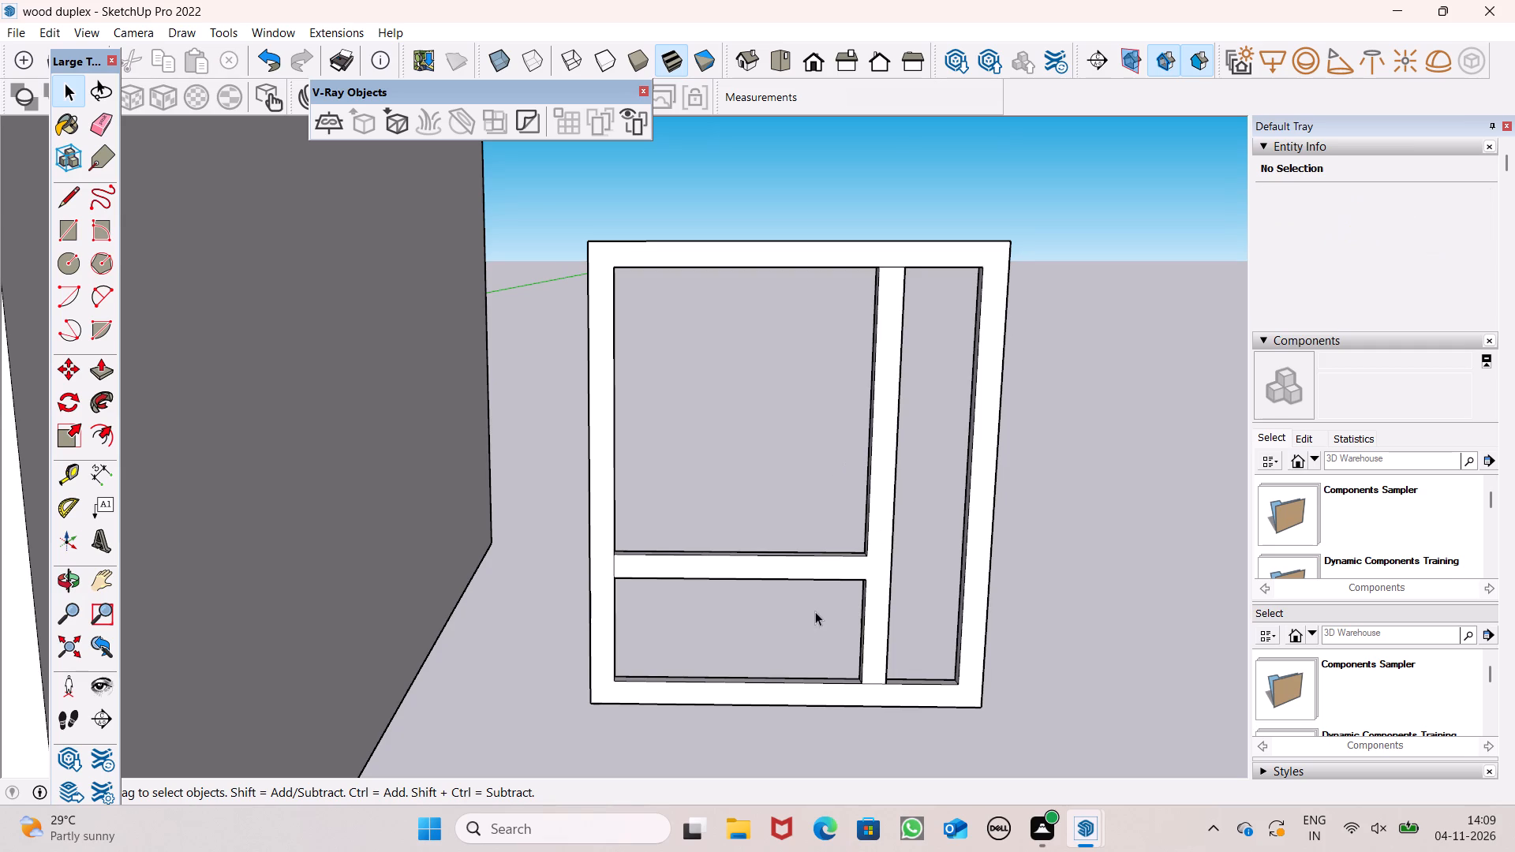
Examine the opened window frame beside the house, then the inner side face of its narrow opening up close.
key("o")
scroll(851, 582, "down", 7)
left_click_drag(833, 596, 996, 599)
left_click_drag(864, 551, 873, 652, "shift")
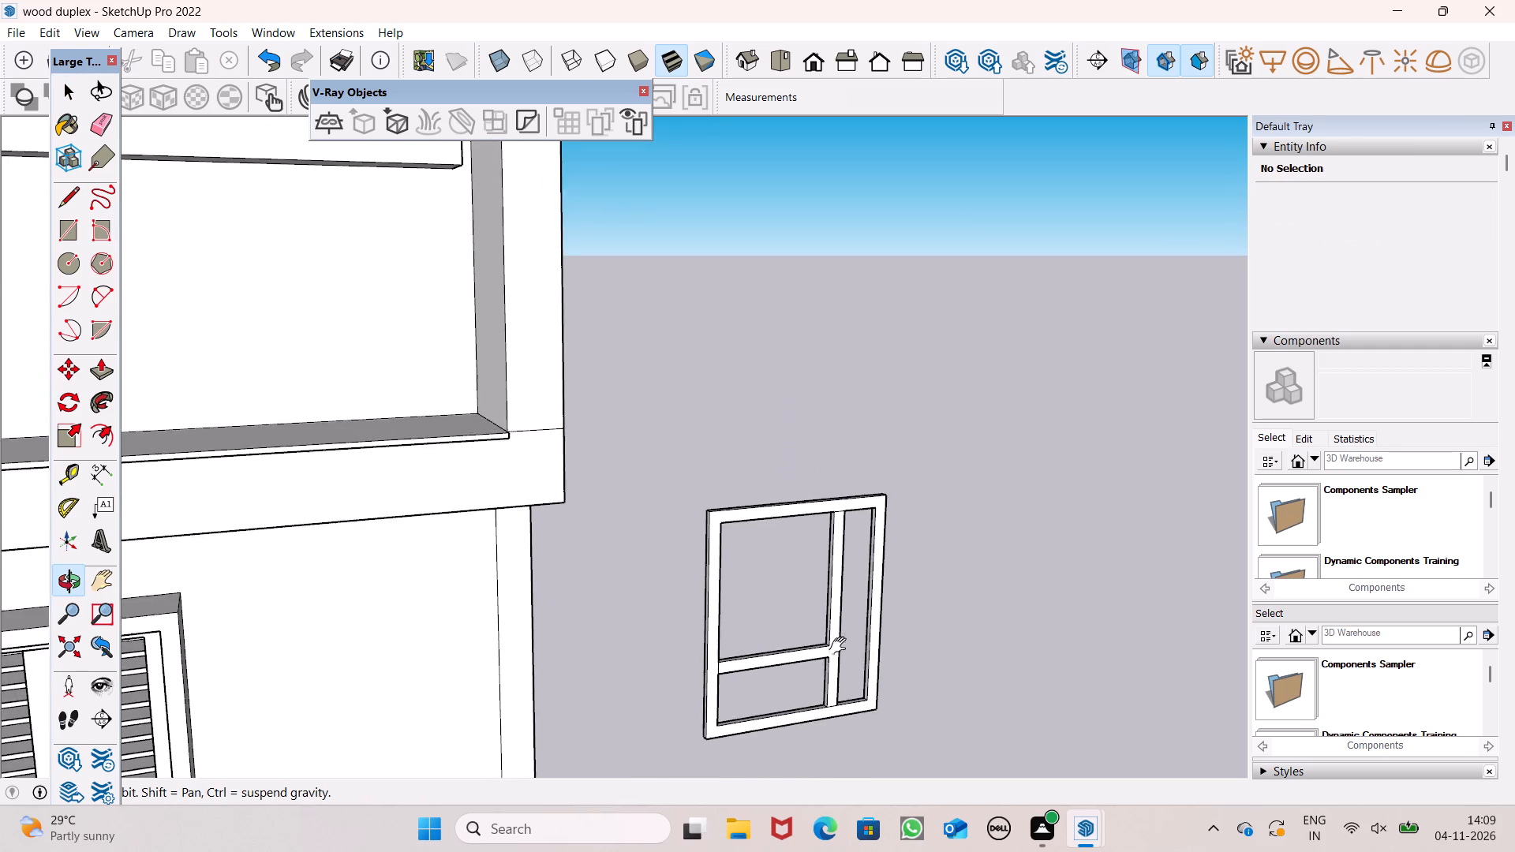
scroll(812, 630, "up", 8)
left_click_drag(809, 632, 823, 605, "shift")
scroll(829, 595, "down", 5)
left_click_drag(887, 599, 769, 622)
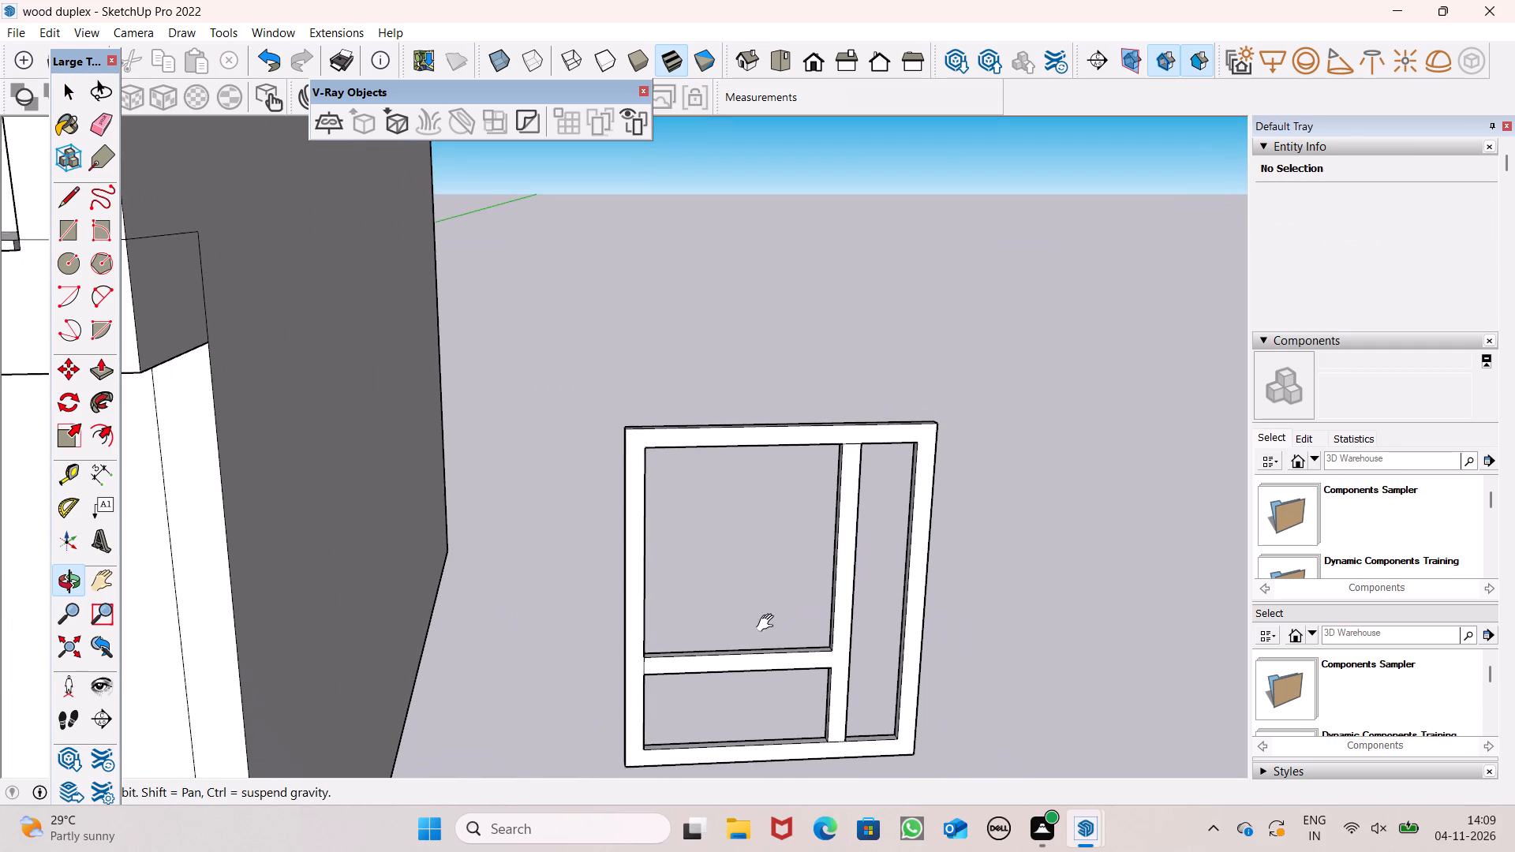
left_click_drag(769, 623, 799, 632, "shift")
left_click_drag(796, 641, 742, 645)
left_click_drag(827, 721, 1015, 687)
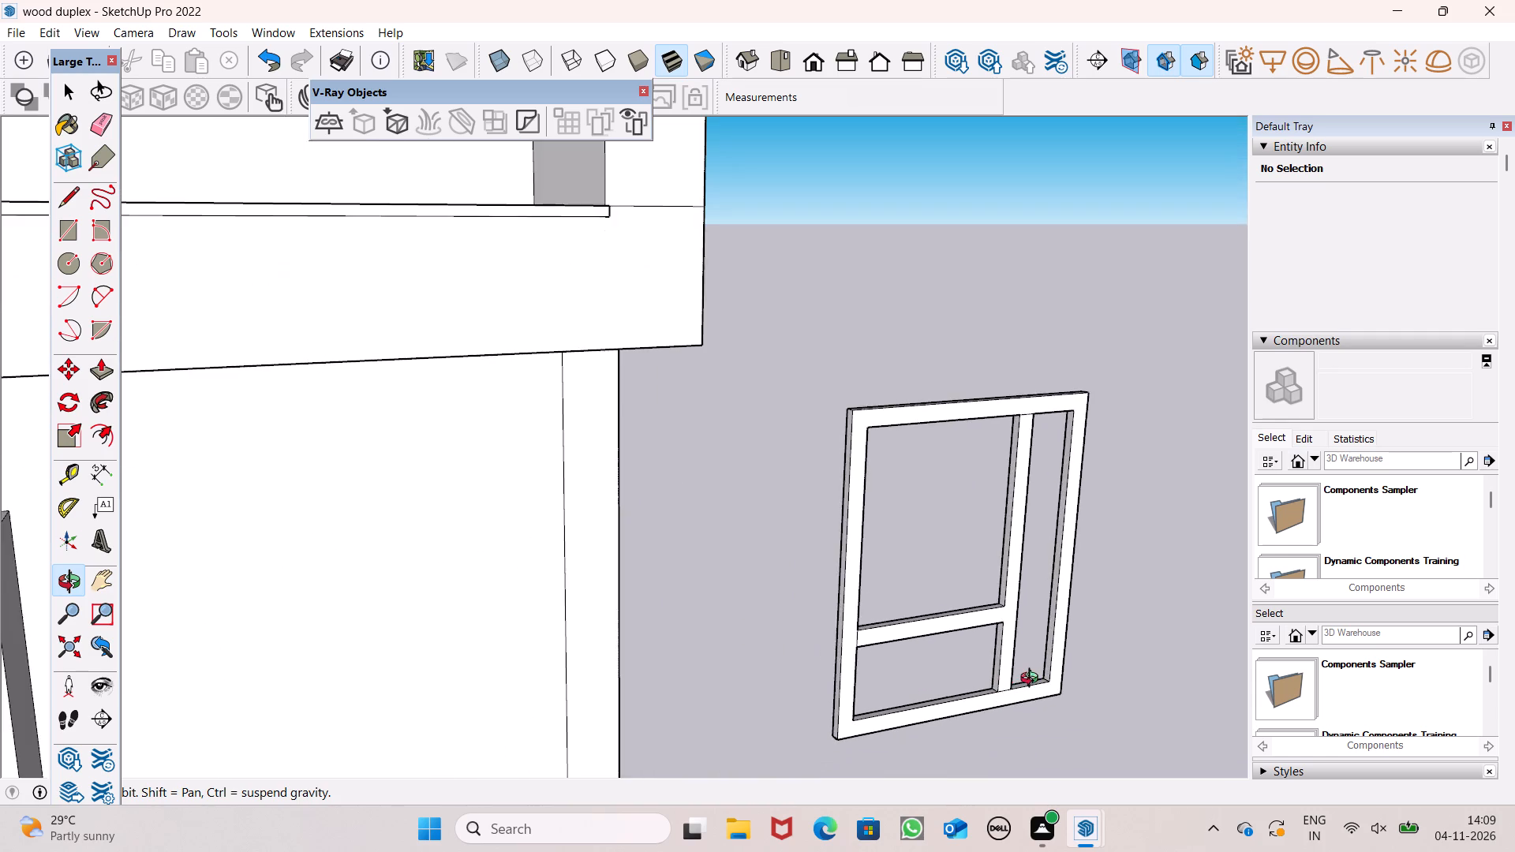
scroll(1033, 678, "up", 6)
left_click_drag(1024, 658, 934, 658, "shift")
left_click_drag(974, 672, 1020, 701)
scroll(976, 609, "up", 4)
left_click_drag(957, 612, 900, 651, "shift")
left_click_drag(900, 651, 1068, 613)
scroll(821, 643, "up", 8)
left_click_drag(826, 637, 826, 654, "shift")
left_click_drag(827, 664, 836, 670)
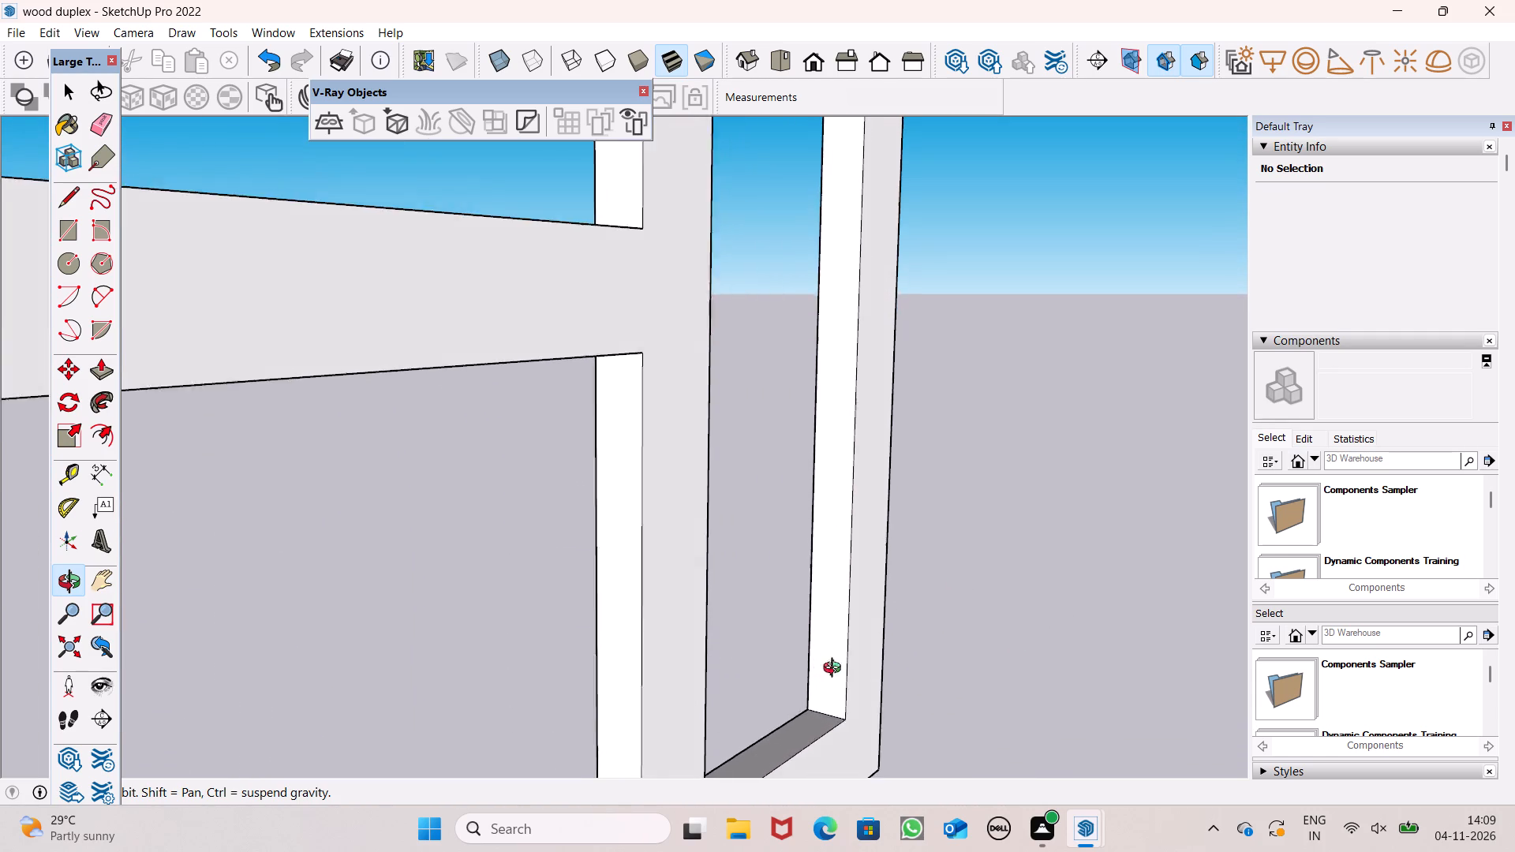
left_click_drag(836, 670, 887, 684)
left_click_drag(843, 678, 830, 763, "shift")
scroll(788, 764, "up", 3)
left_click_drag(787, 743, 832, 565, "shift")
scroll(832, 566, "up", 5, "shift")
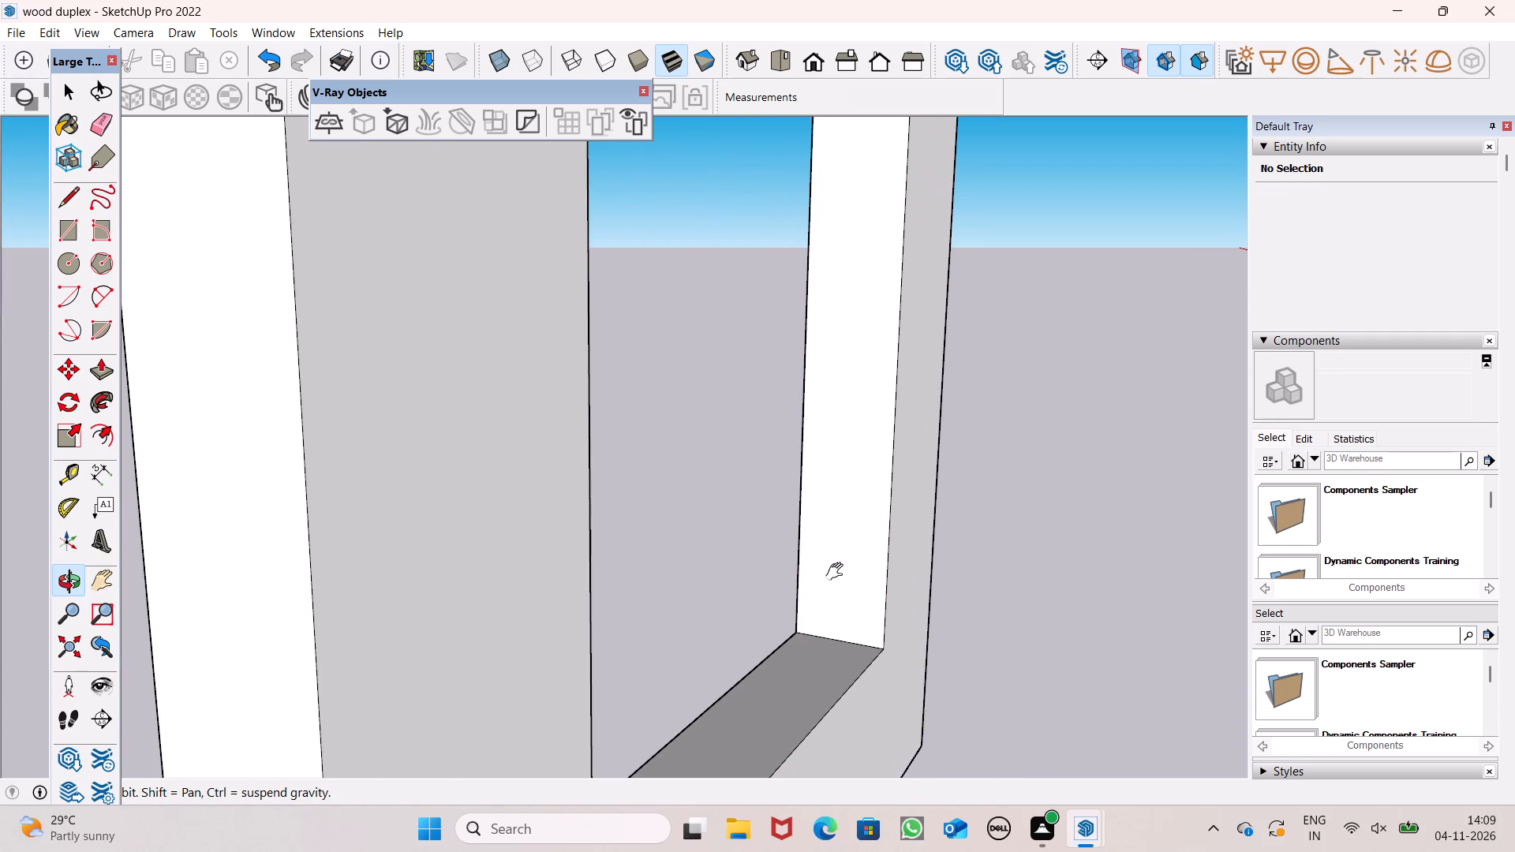
left_click_drag(833, 577, 860, 522, "shift")
scroll(863, 518, "down", 4, "shift")
left_click_drag(863, 523, 860, 574, "shift")
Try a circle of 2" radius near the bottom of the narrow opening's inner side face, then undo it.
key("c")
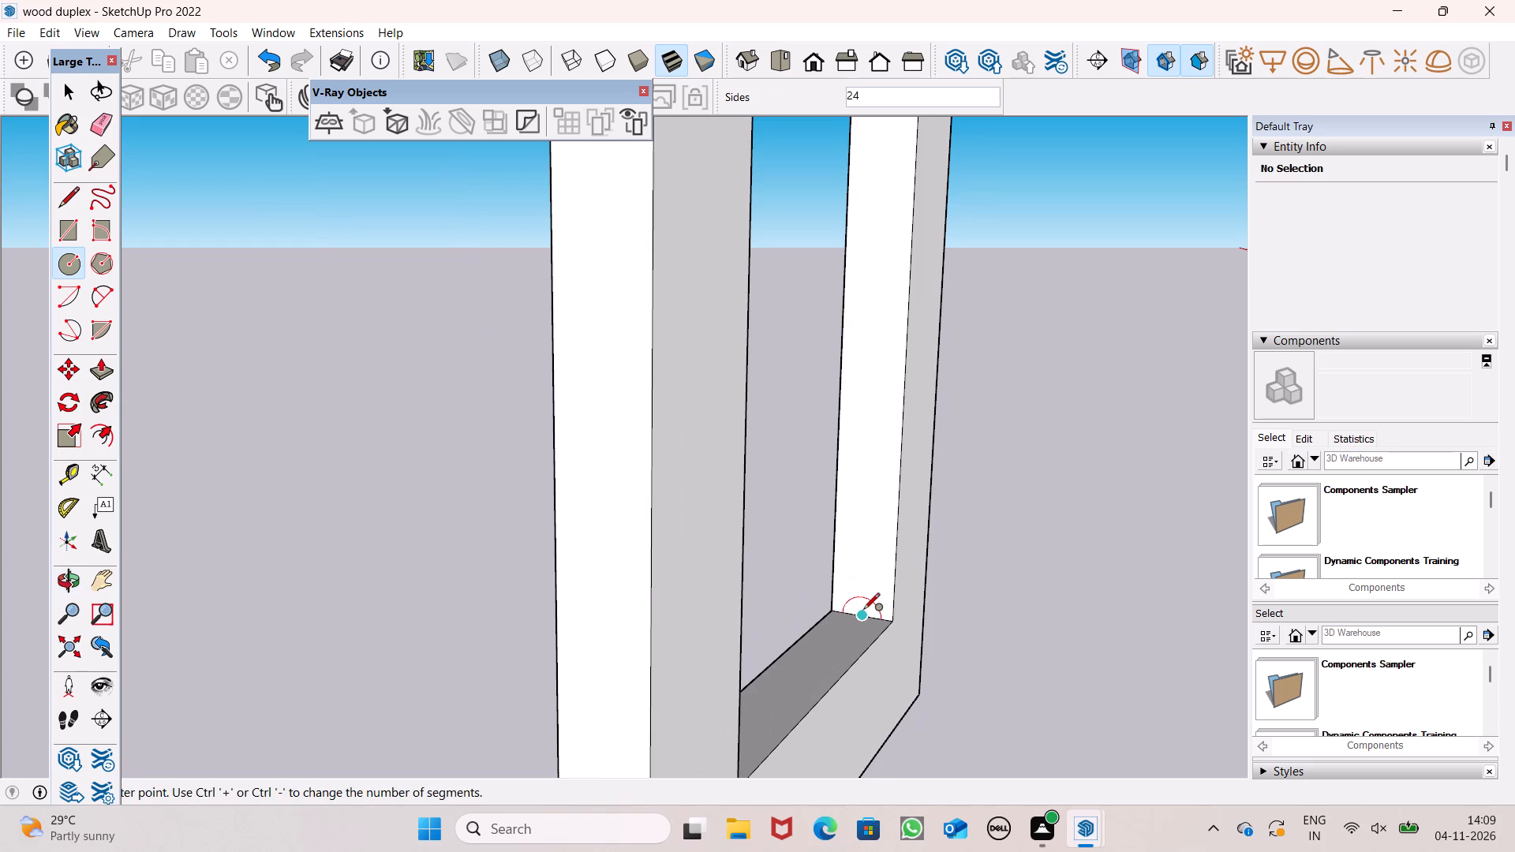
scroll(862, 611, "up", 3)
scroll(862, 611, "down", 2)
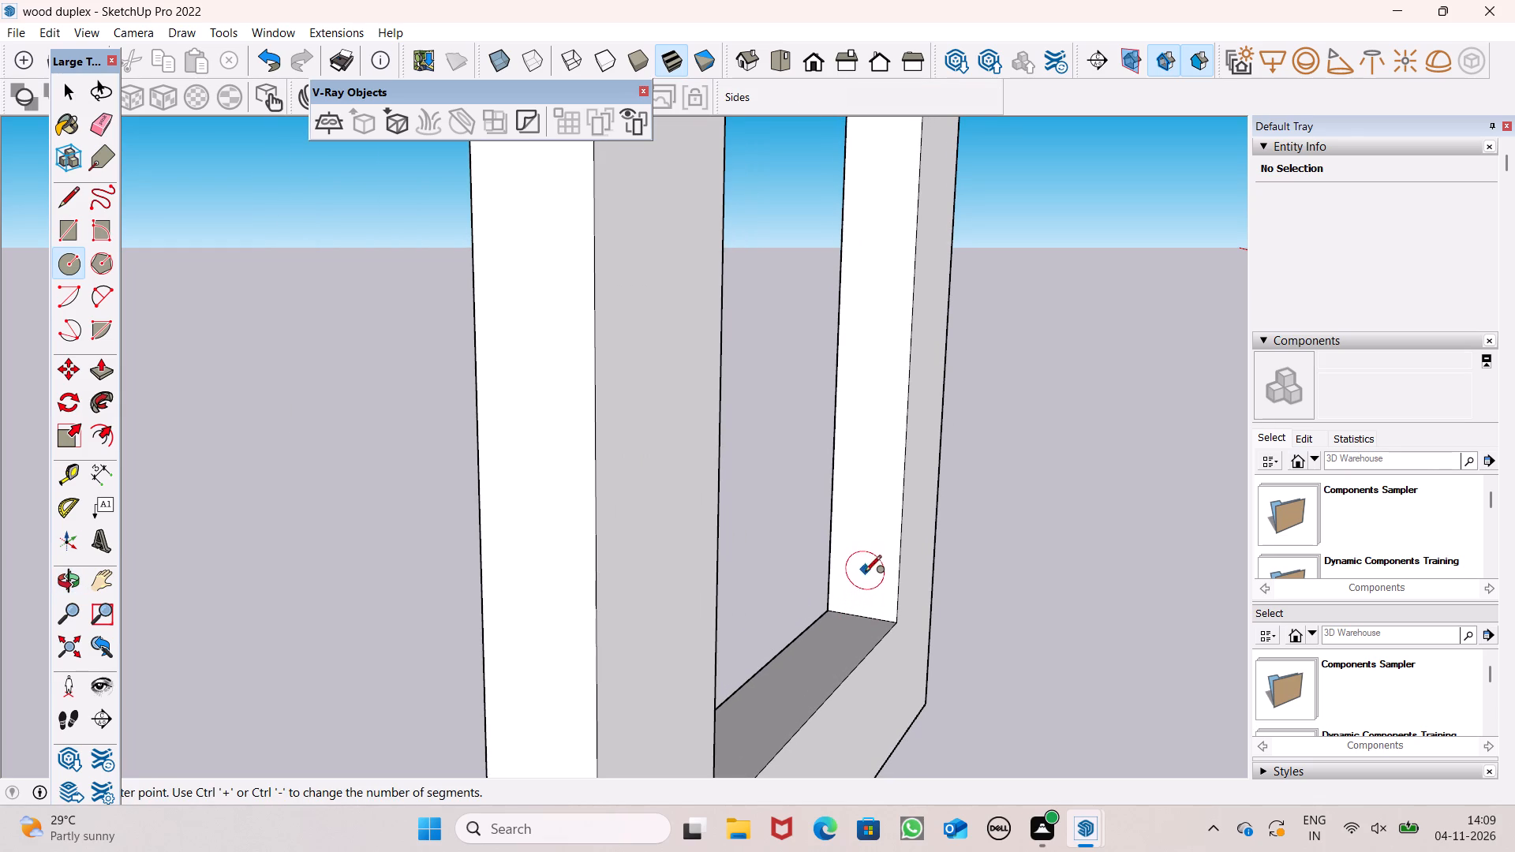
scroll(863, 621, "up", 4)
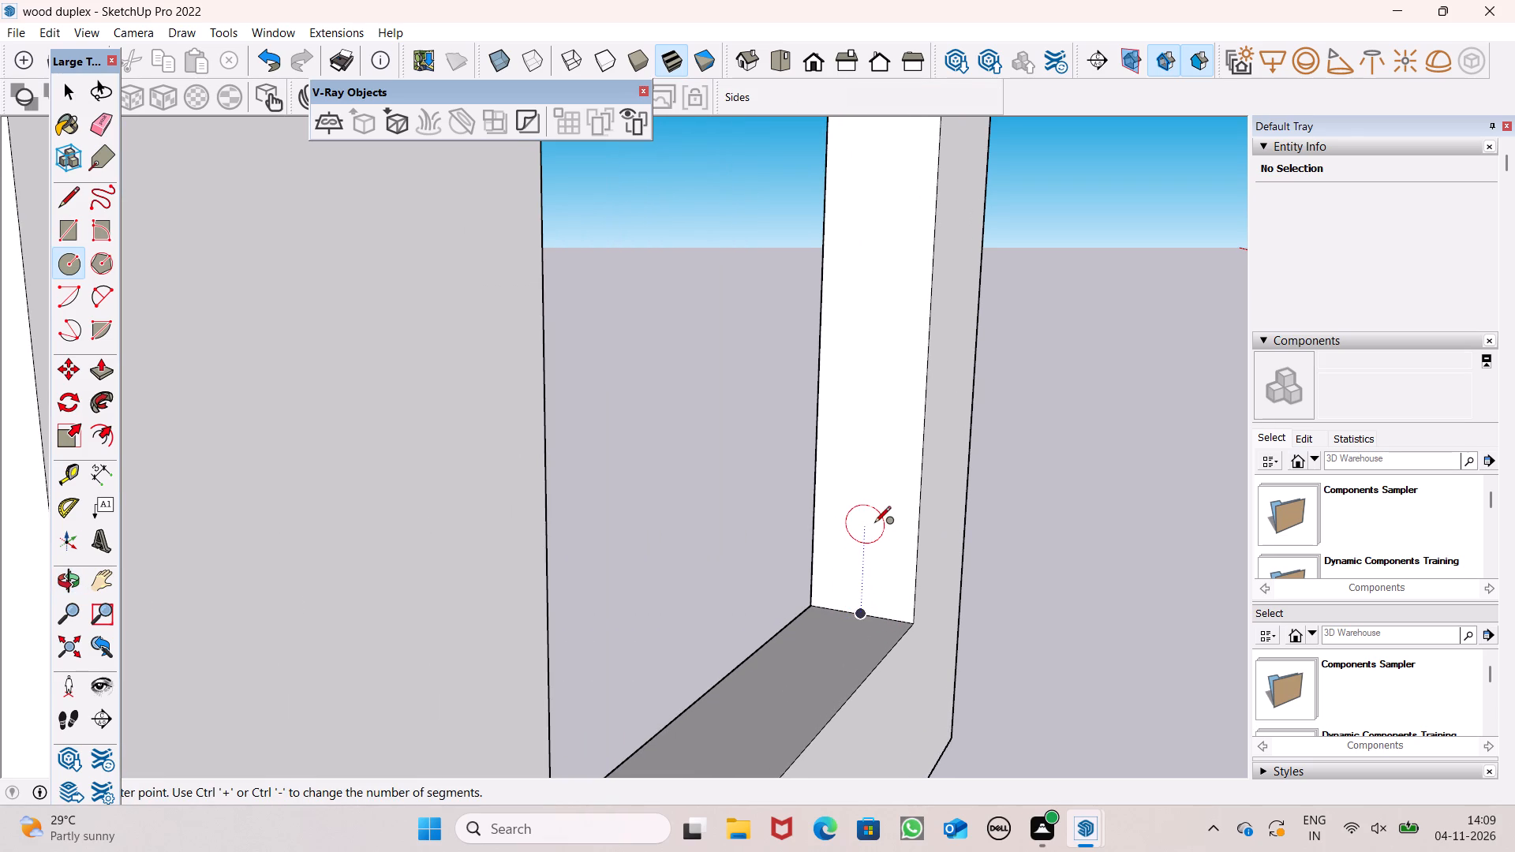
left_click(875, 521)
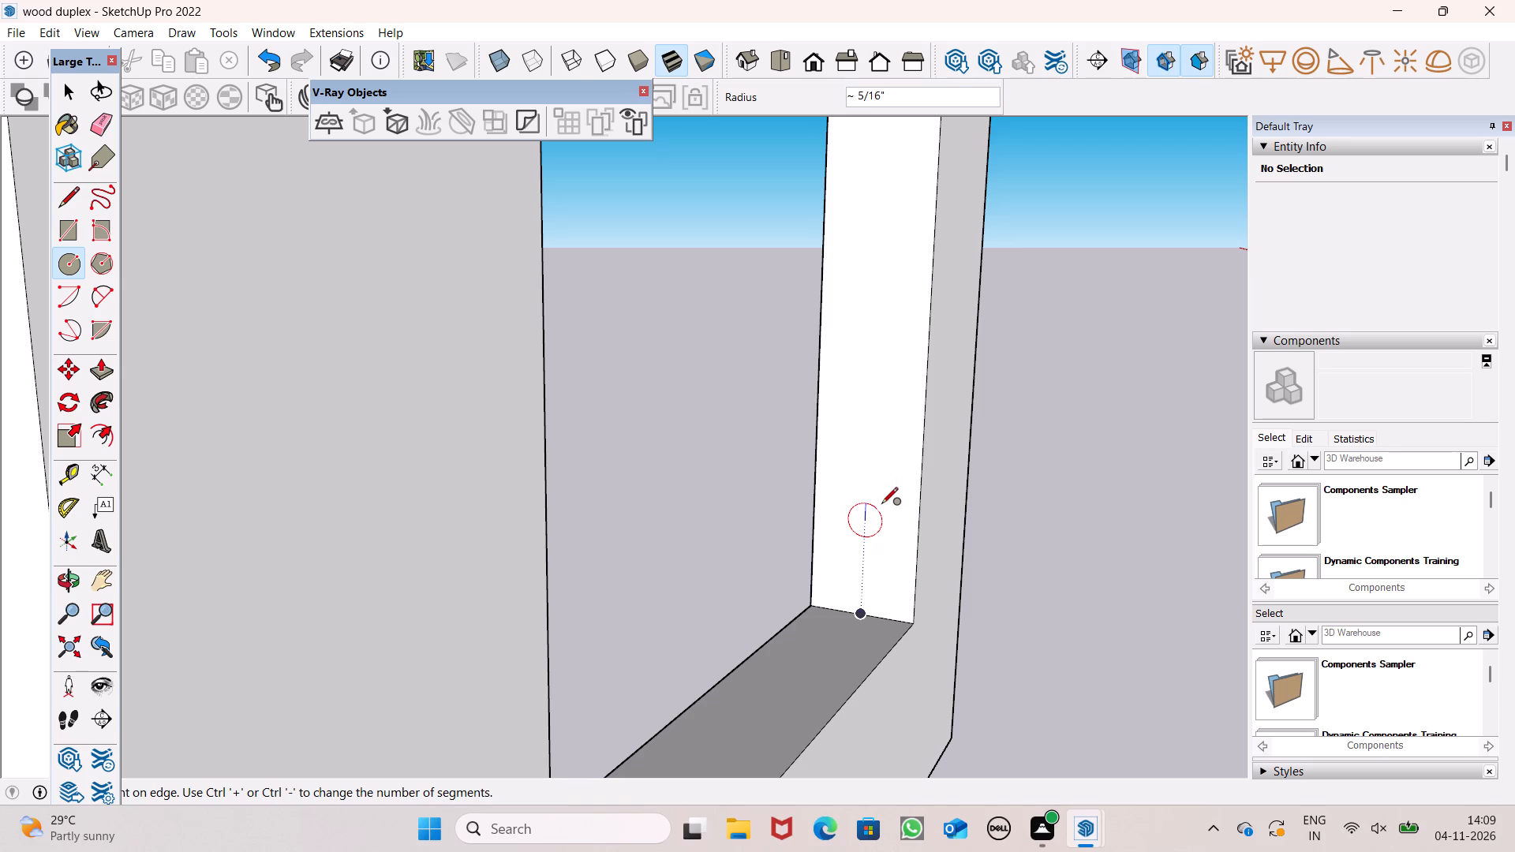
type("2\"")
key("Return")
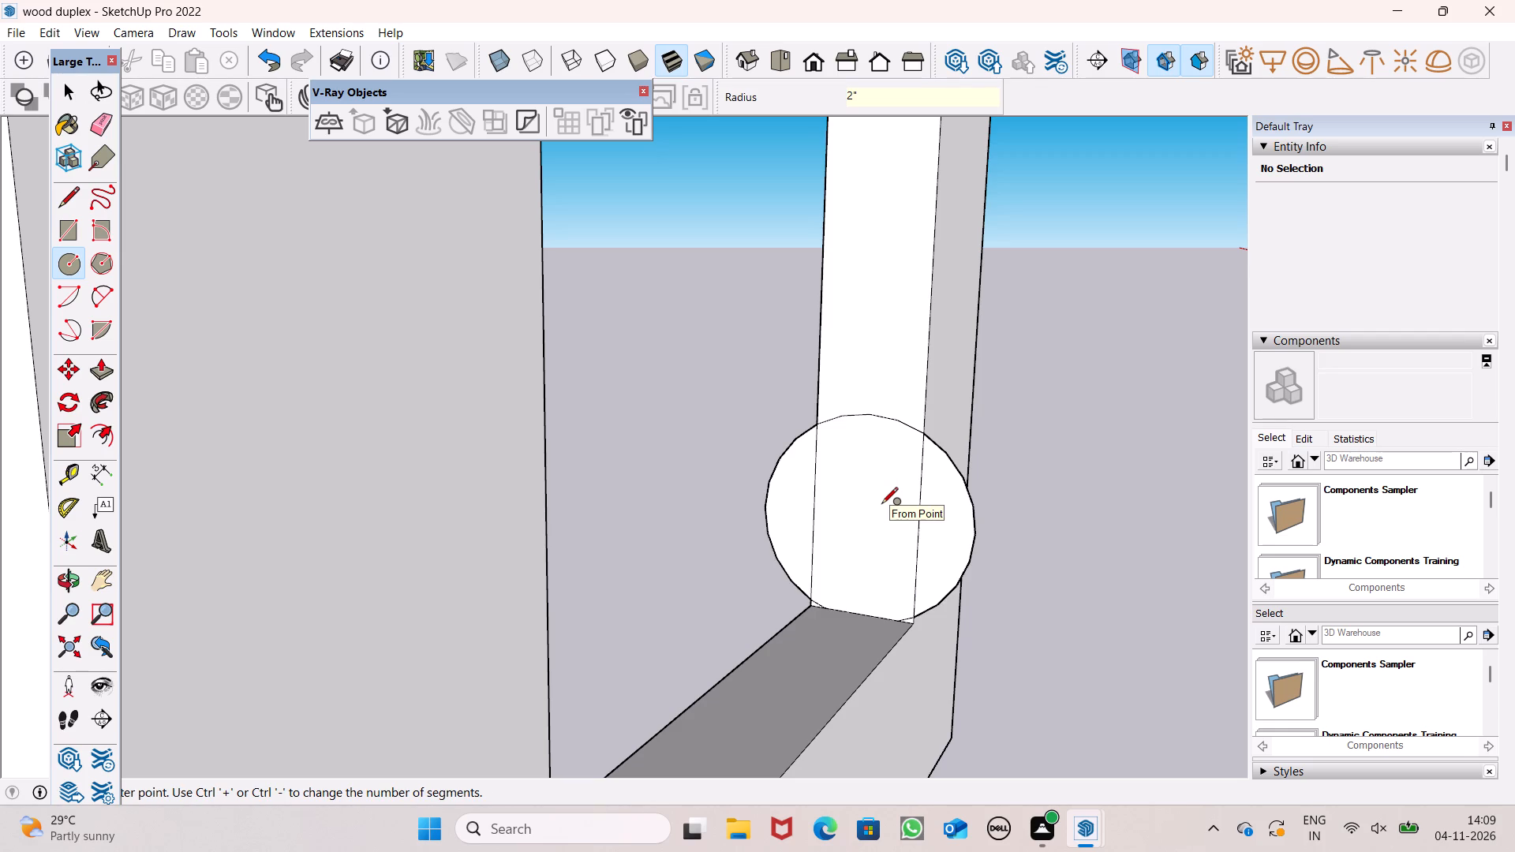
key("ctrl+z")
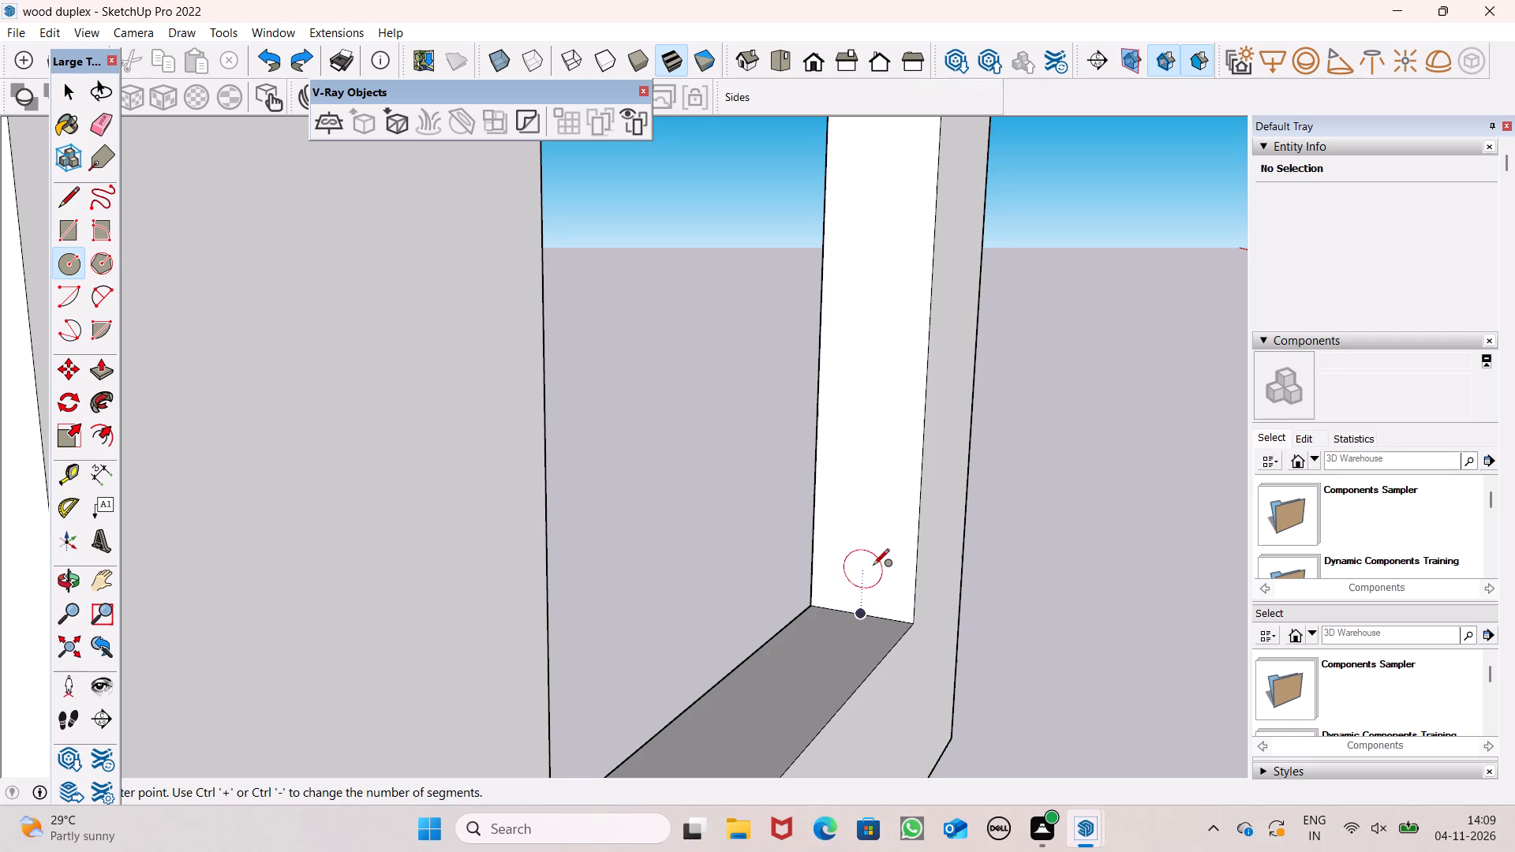
Draw a circle of 0.5" radius centred near the bottom of the narrow opening's inner side face.
left_click(881, 516)
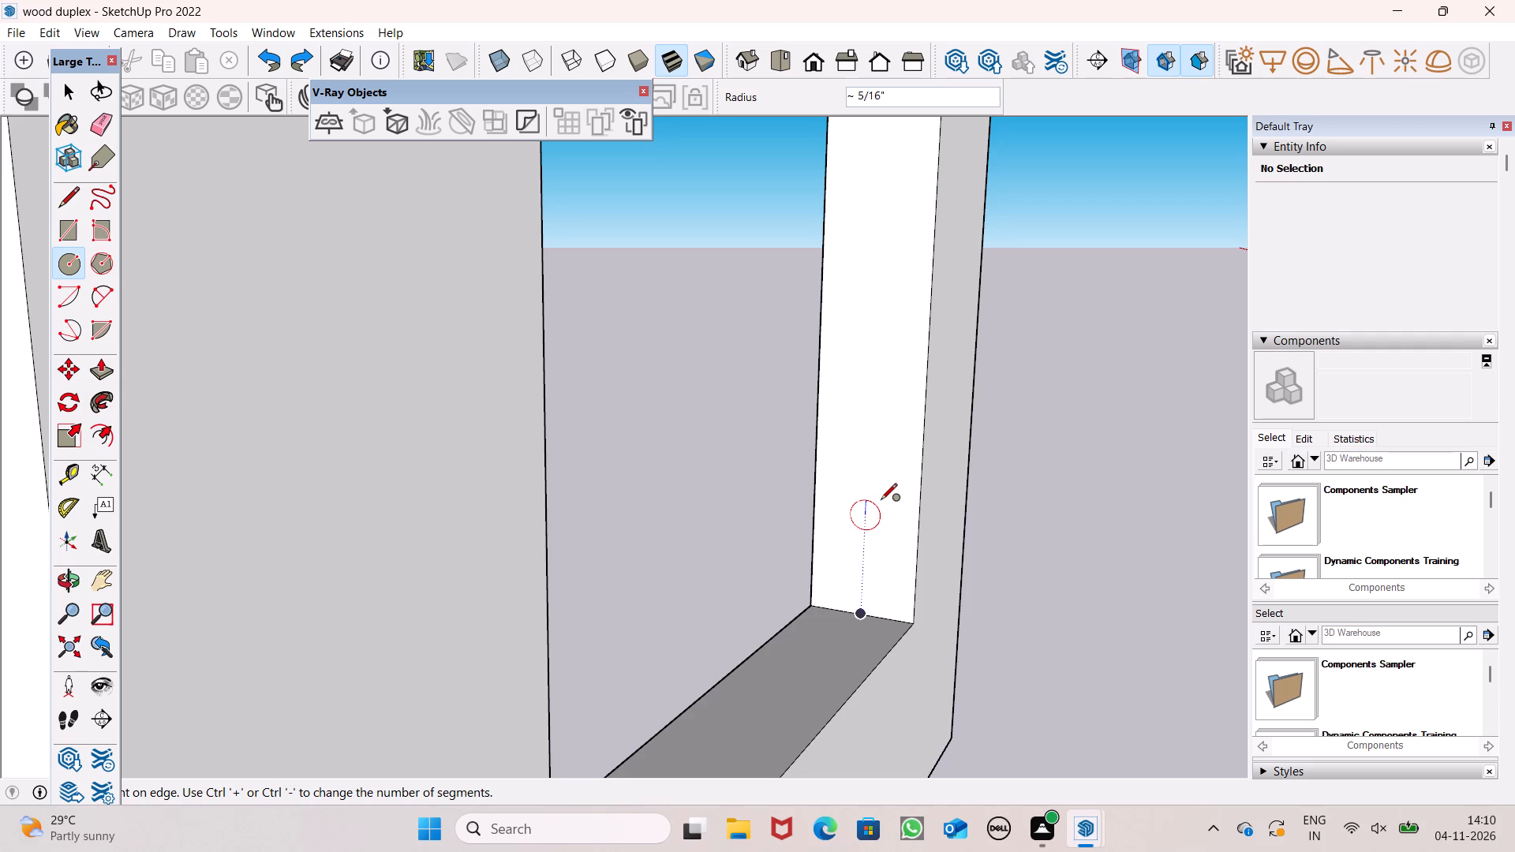
type("0.5\"")
key("Return")
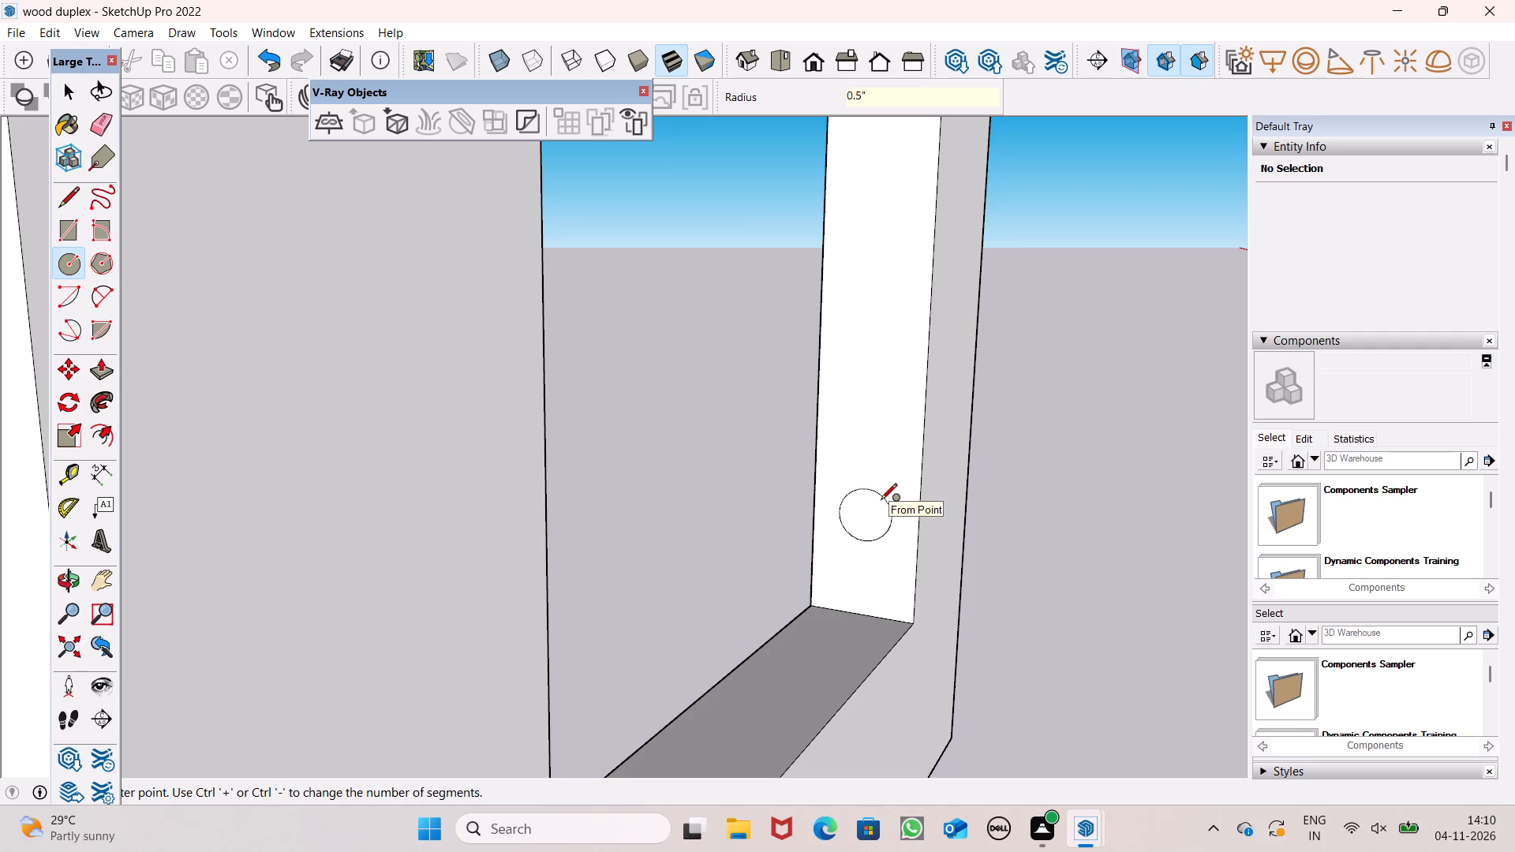
scroll(897, 532, "down", 15)
key("o")
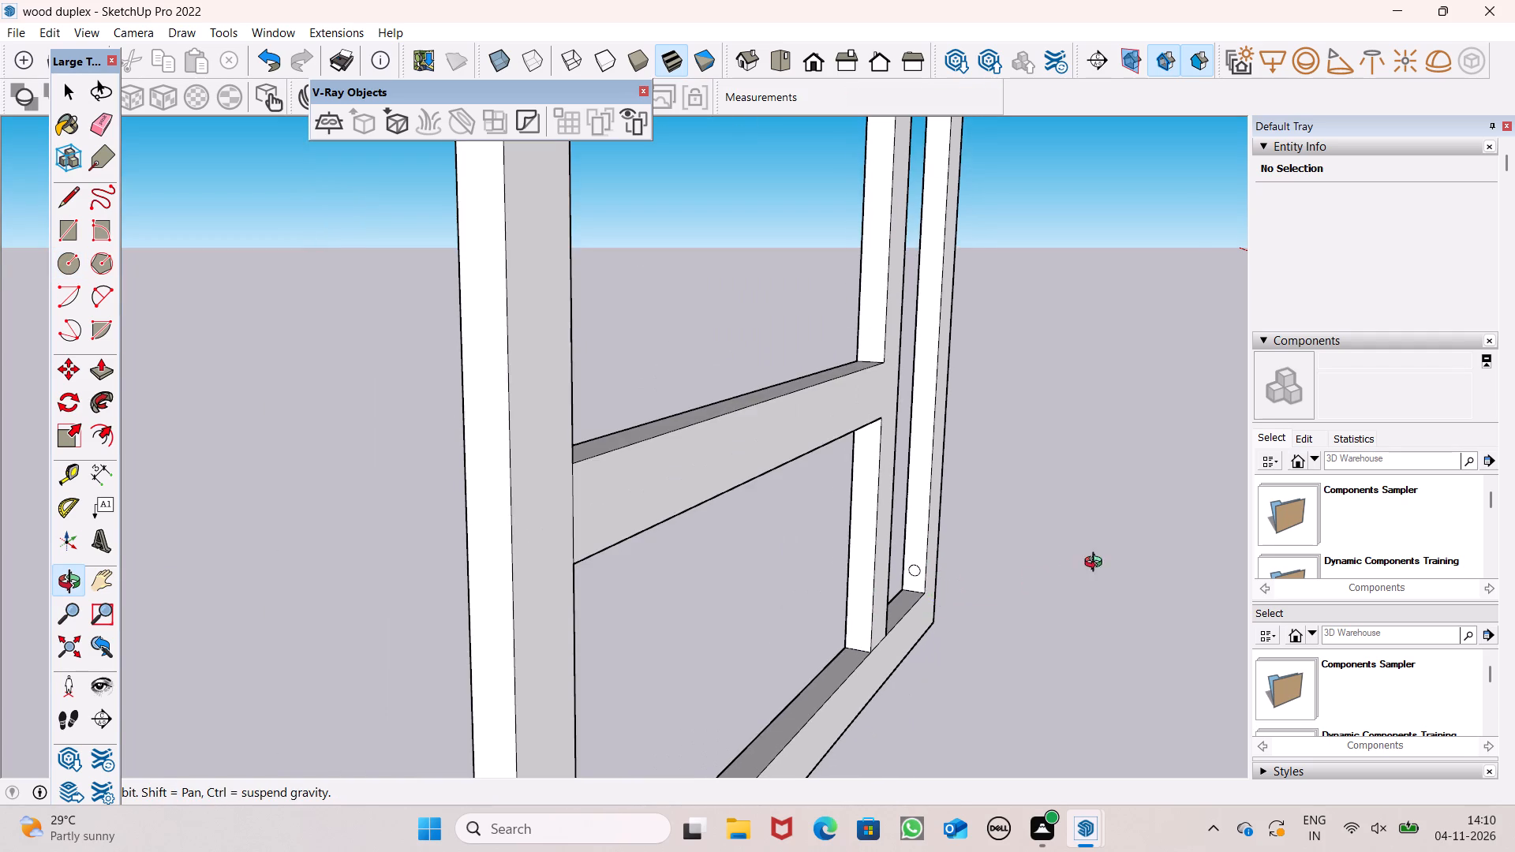
left_click_drag(1092, 566, 913, 579)
left_click_drag(1028, 614, 1034, 572, "shift")
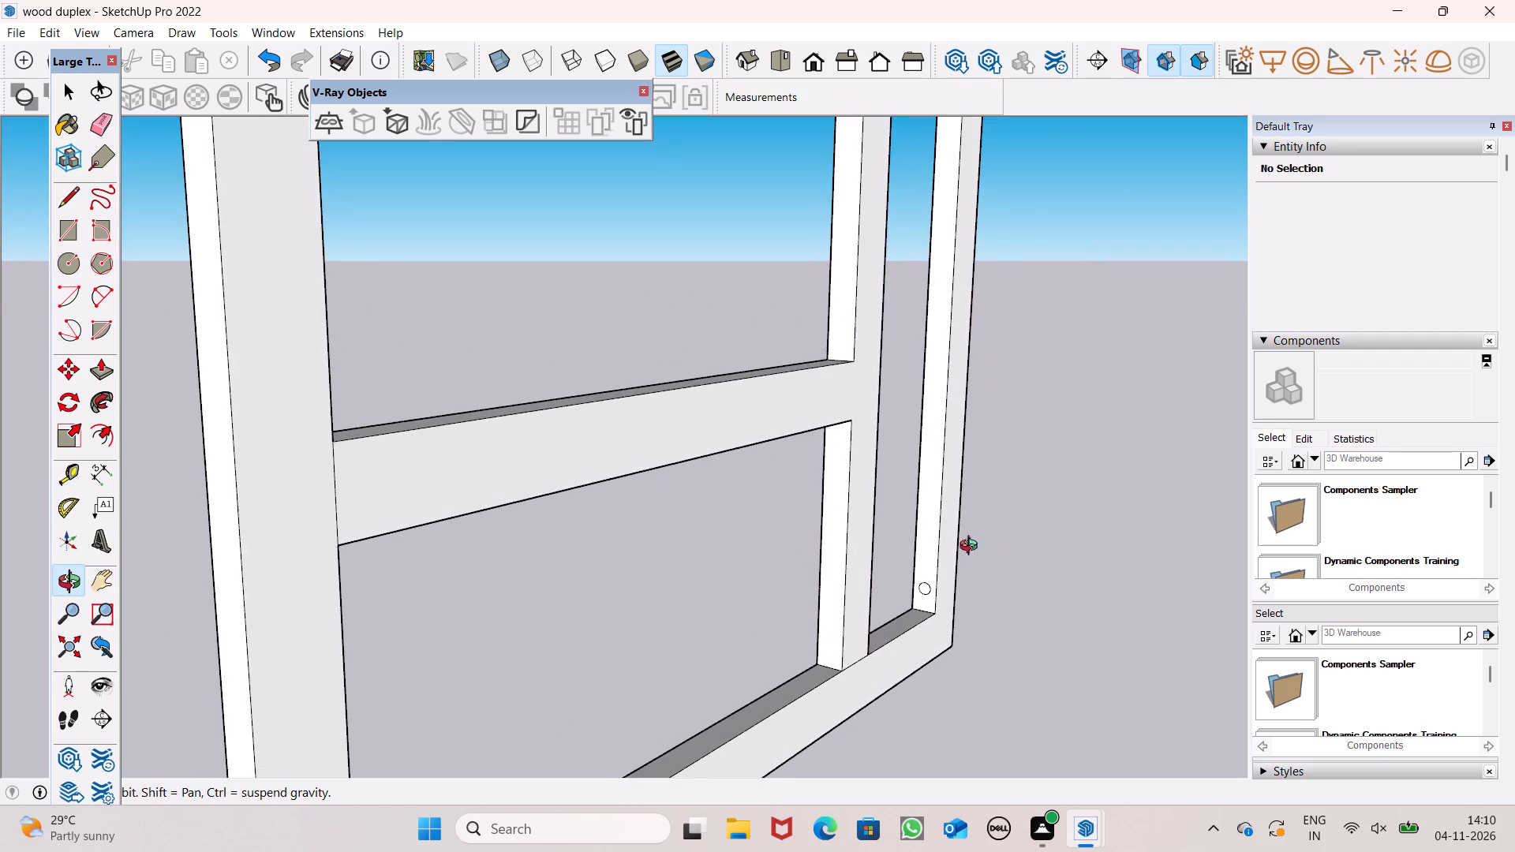
Extrude the small circle about 4' 9 5/16" across both openings to the opposite inner side of the window frame.
scroll(952, 550, "down", 2)
left_click_drag(950, 557, 941, 570, "shift")
scroll(911, 645, "up", 7)
left_click_drag(928, 590, 1057, 529, "shift")
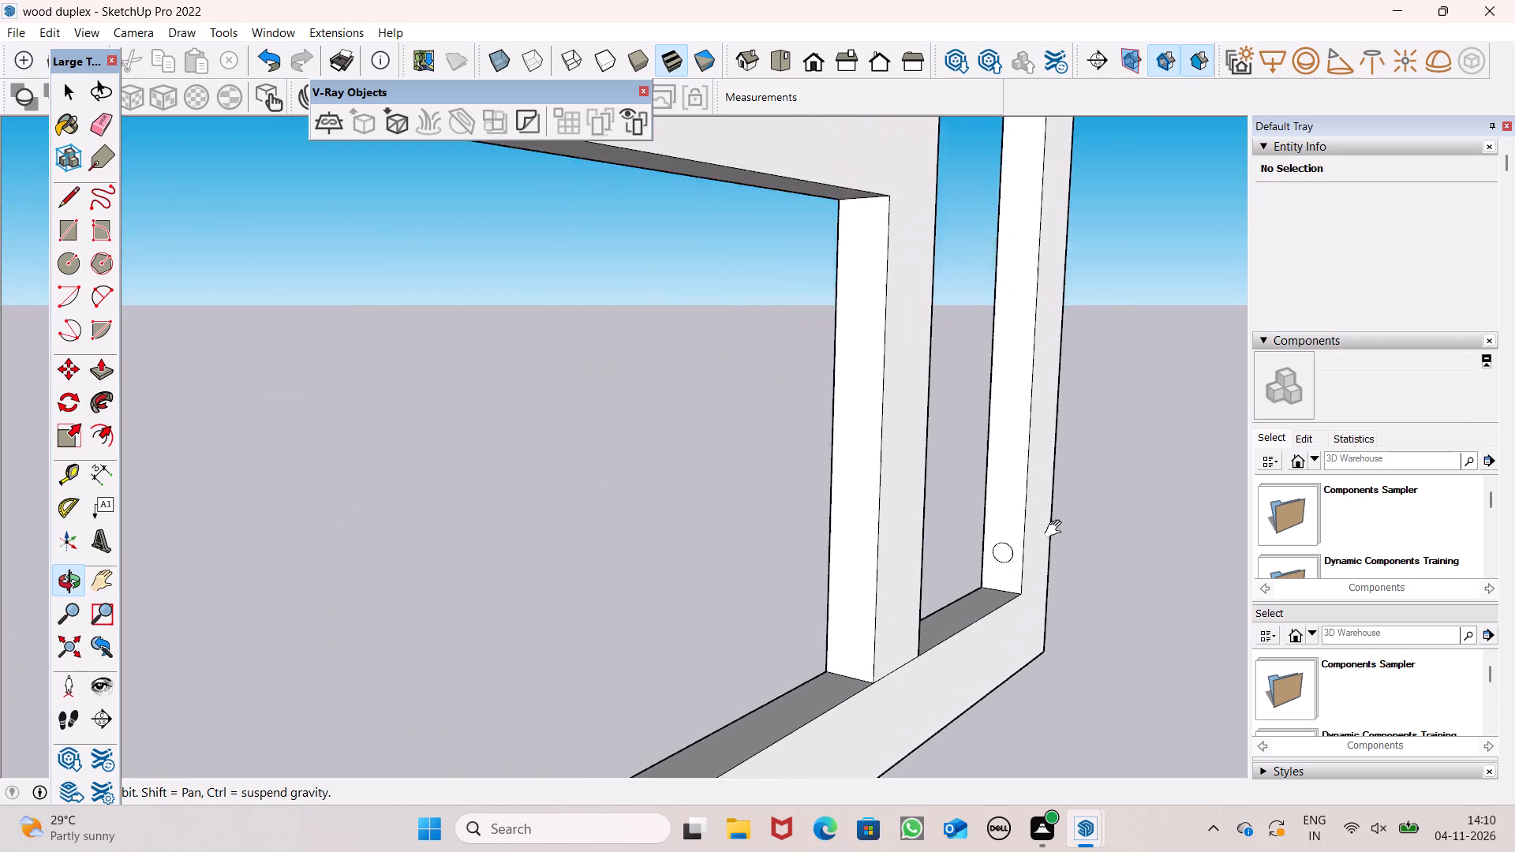
left_click_drag(1057, 529, 1059, 529, "shift")
left_click_drag(1064, 550, 974, 566)
key("p")
scroll(1089, 558, "up", 4)
left_click(1087, 551)
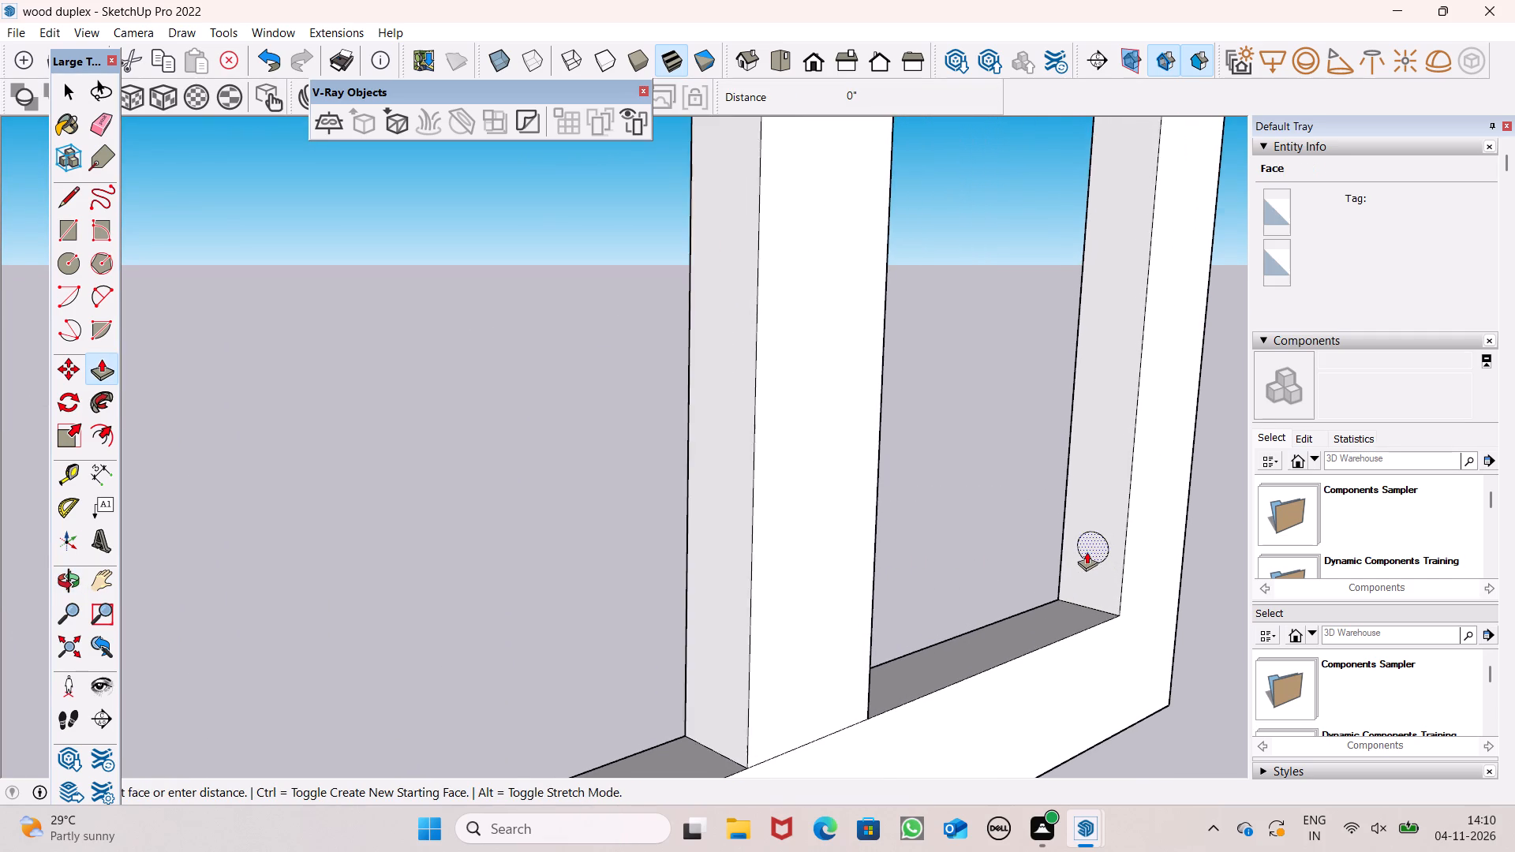
scroll(1084, 547, "down", 9)
key("o")
left_click_drag(932, 604, 804, 599)
scroll(802, 599, "down", 6)
left_click_drag(802, 599, 940, 600, "shift")
left_click_drag(941, 599, 755, 596)
scroll(770, 669, "up", 2)
left_click_drag(862, 675, 935, 686, "shift")
left_click_drag(930, 683, 778, 670)
left_click_drag(791, 681, 797, 637, "shift")
left_click_drag(789, 640, 772, 649)
key("p")
scroll(749, 616, "up", 6)
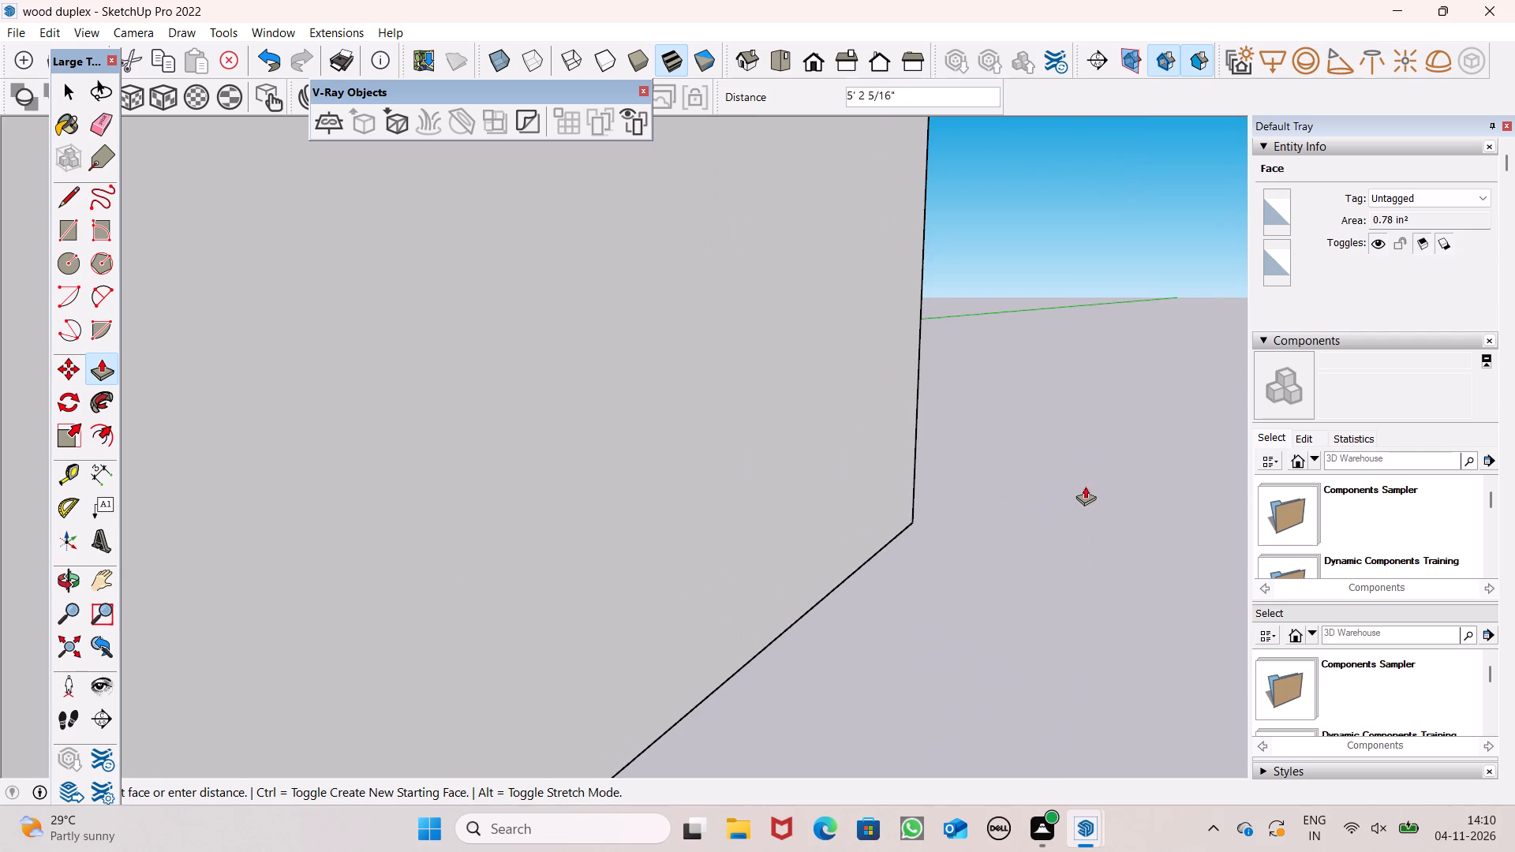
scroll(1064, 495, "down", 6)
scroll(968, 503, "down", 7)
scroll(814, 487, "up", 1)
scroll(806, 487, "down", 10)
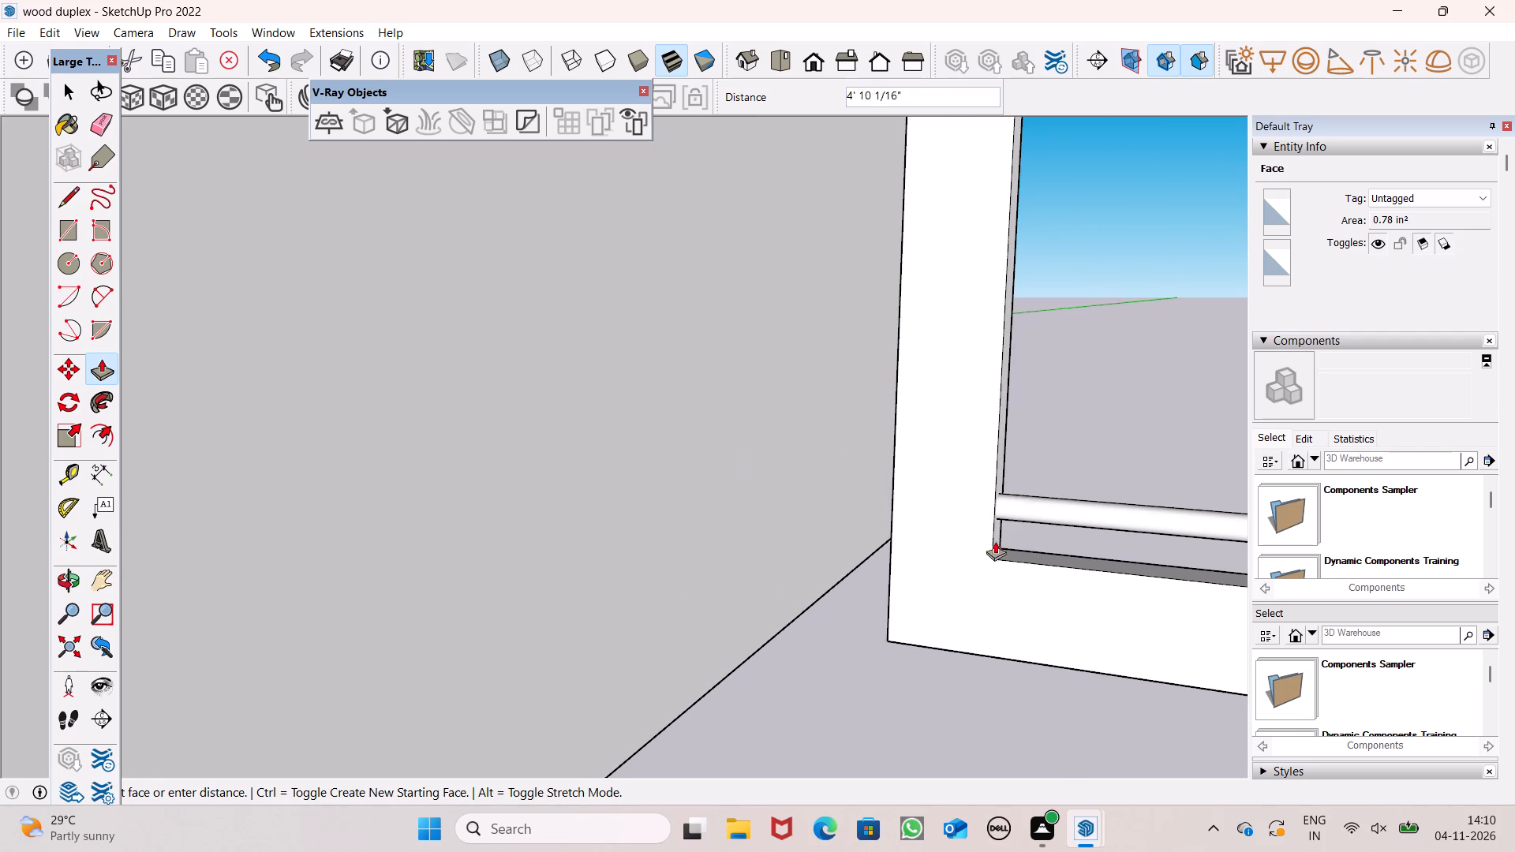
scroll(997, 514, "up", 6)
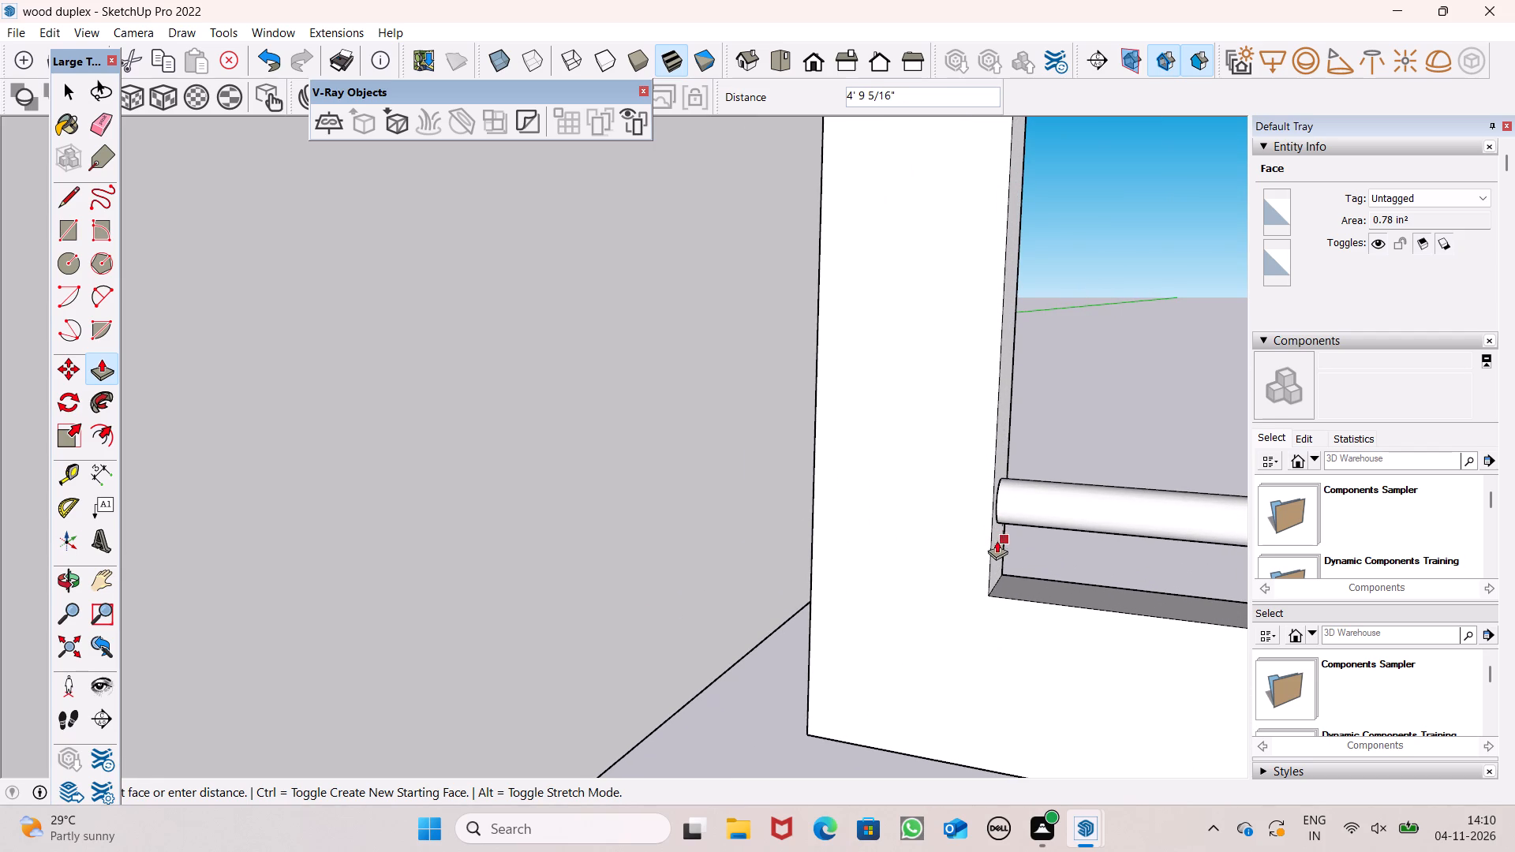
left_click(994, 544)
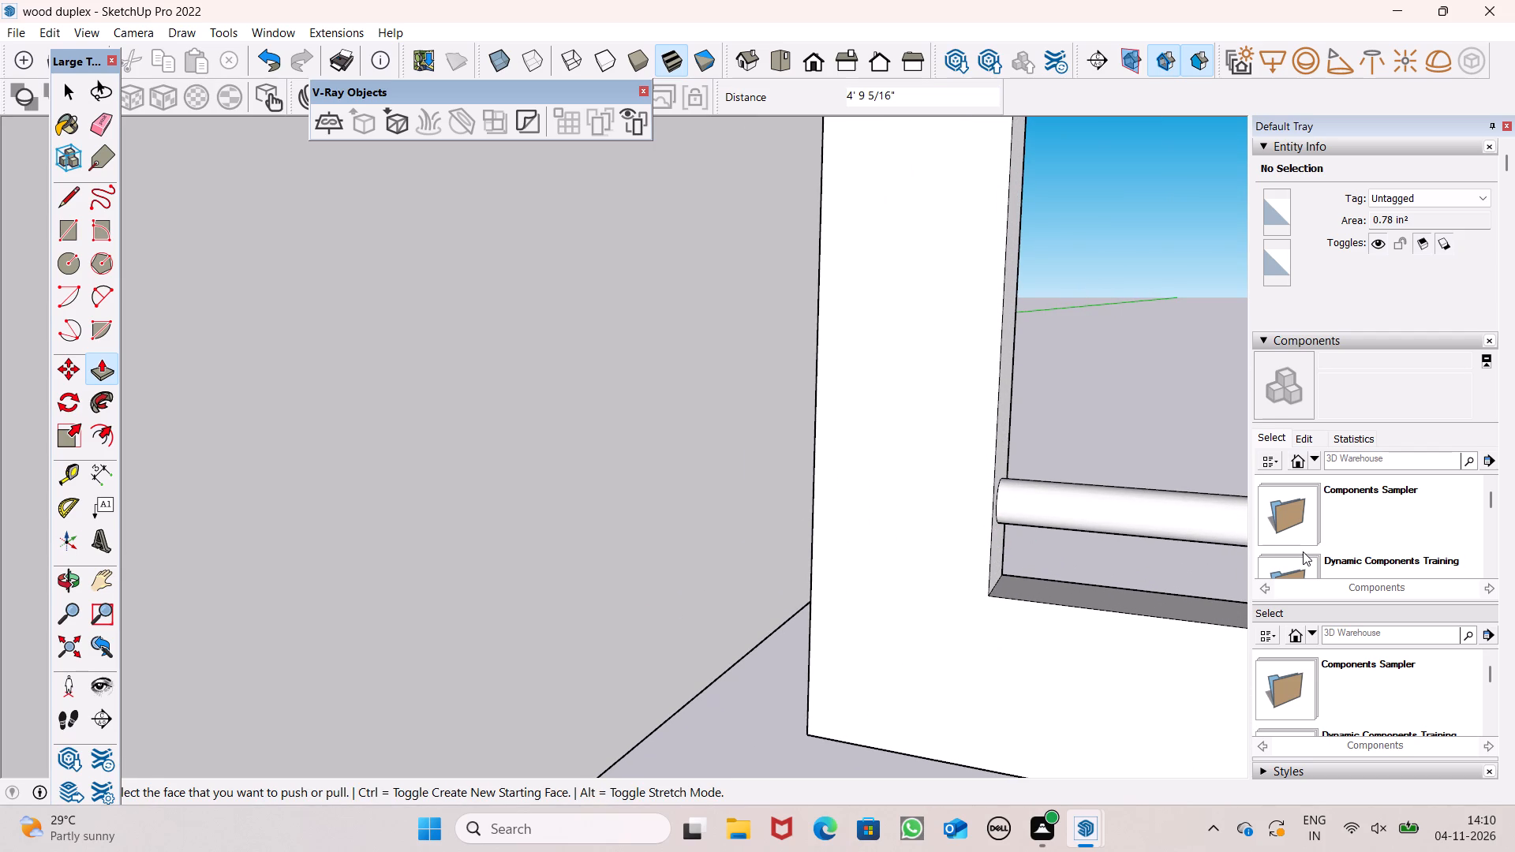
Examine the new round bar where it spans the window frame and meets the narrow opening's inner side.
key("o")
scroll(759, 474, "down", 5)
left_click_drag(756, 474, 909, 515)
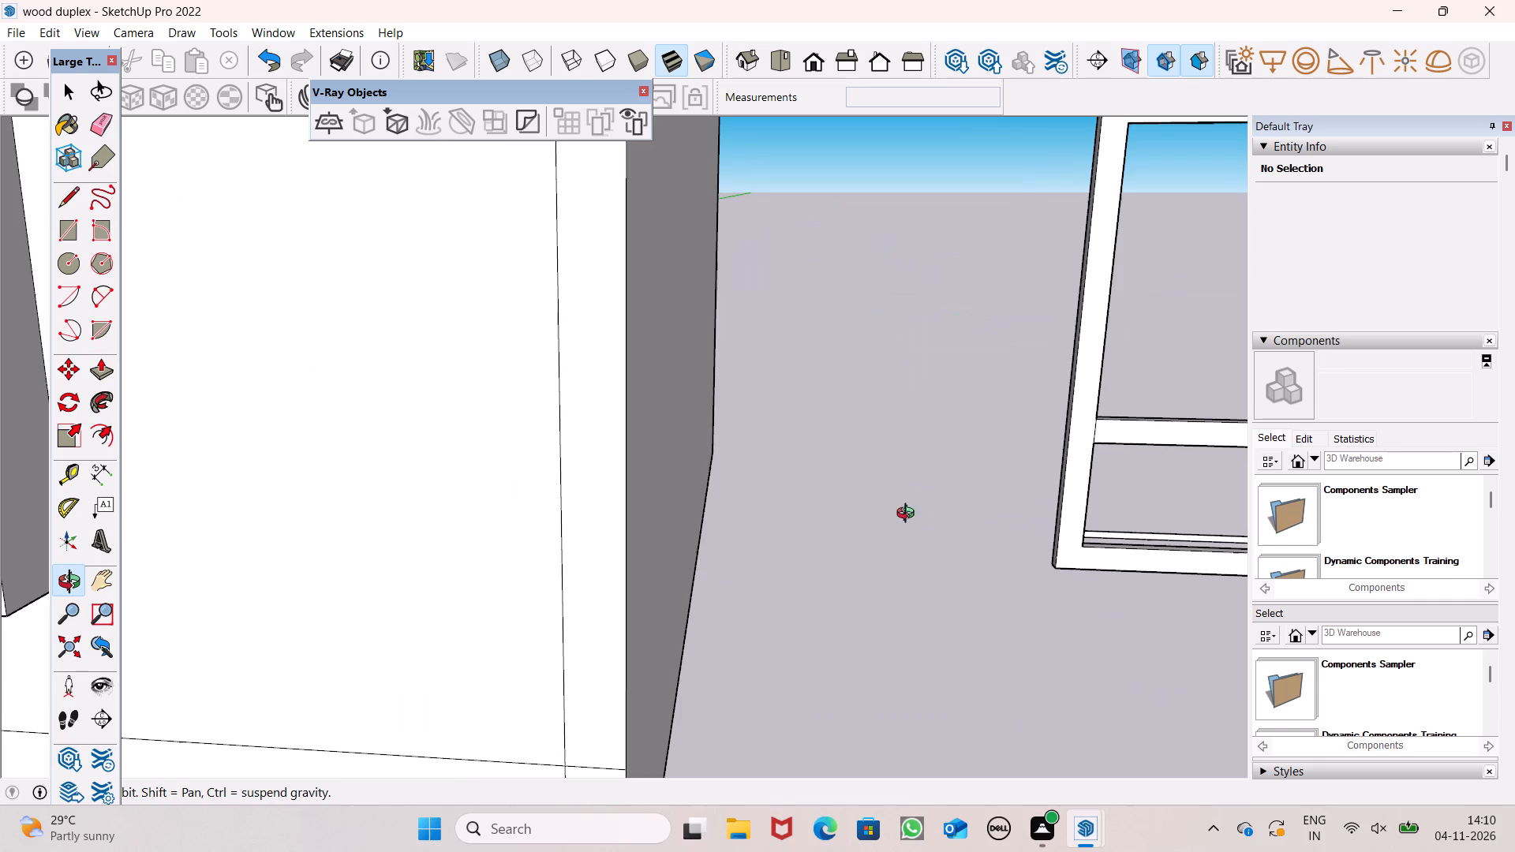
scroll(879, 506, "down", 6)
left_click_drag(1011, 493, 780, 516, "shift")
scroll(943, 540, "up", 4)
left_click_drag(943, 544, 804, 582, "shift")
left_click_drag(804, 582, 895, 609)
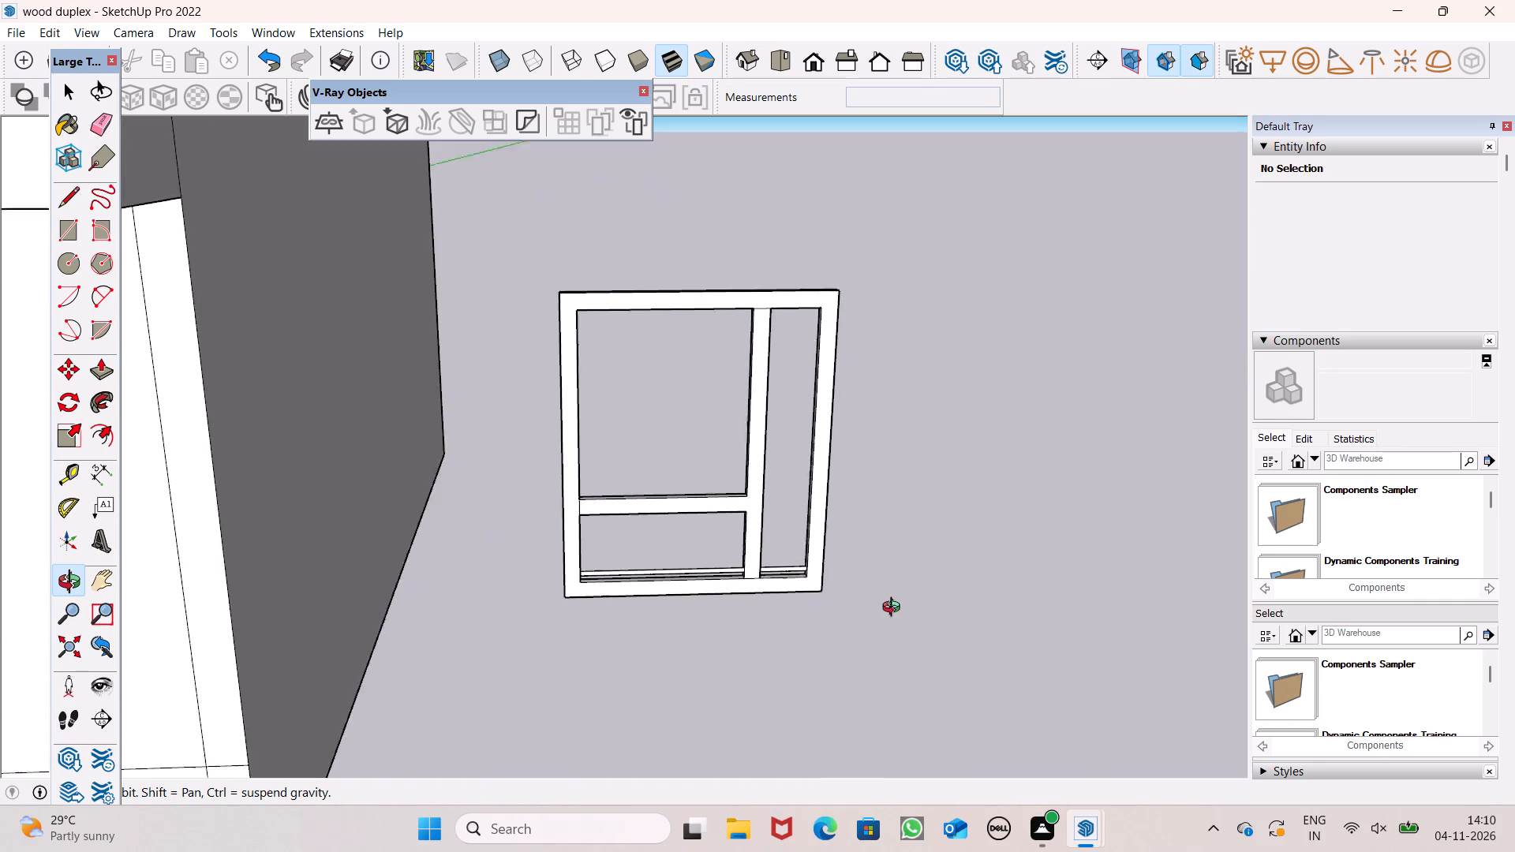
left_click_drag(895, 609, 963, 618)
scroll(663, 516, "up", 5)
left_click_drag(1023, 575, 979, 612, "shift")
scroll(851, 641, "up", 6, "shift")
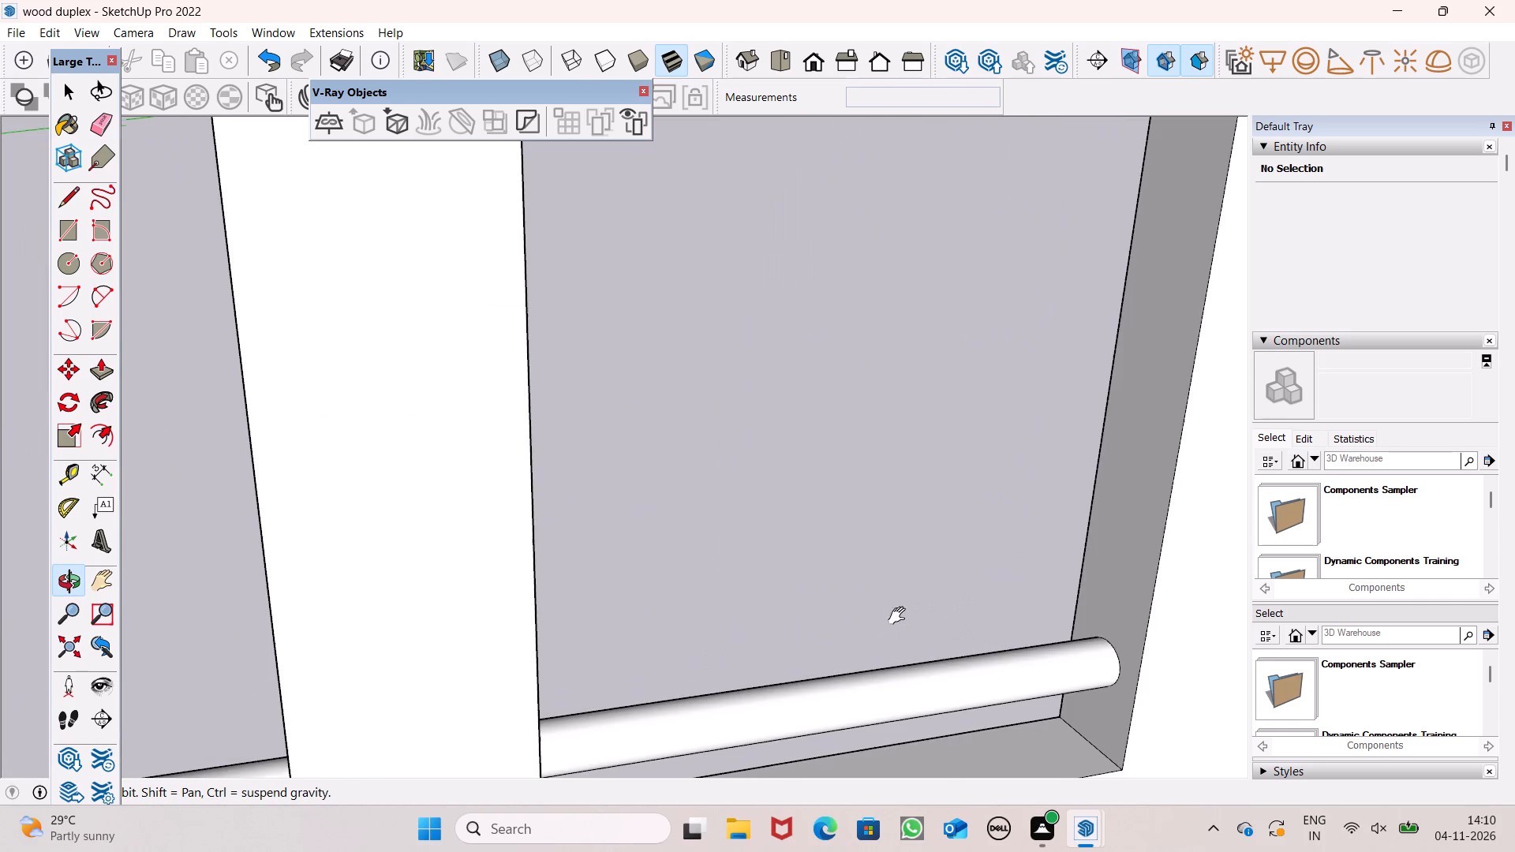
scroll(900, 616, "up", 2, "shift")
scroll(940, 596, "down", 5)
left_click_drag(946, 618, 968, 690, "shift")
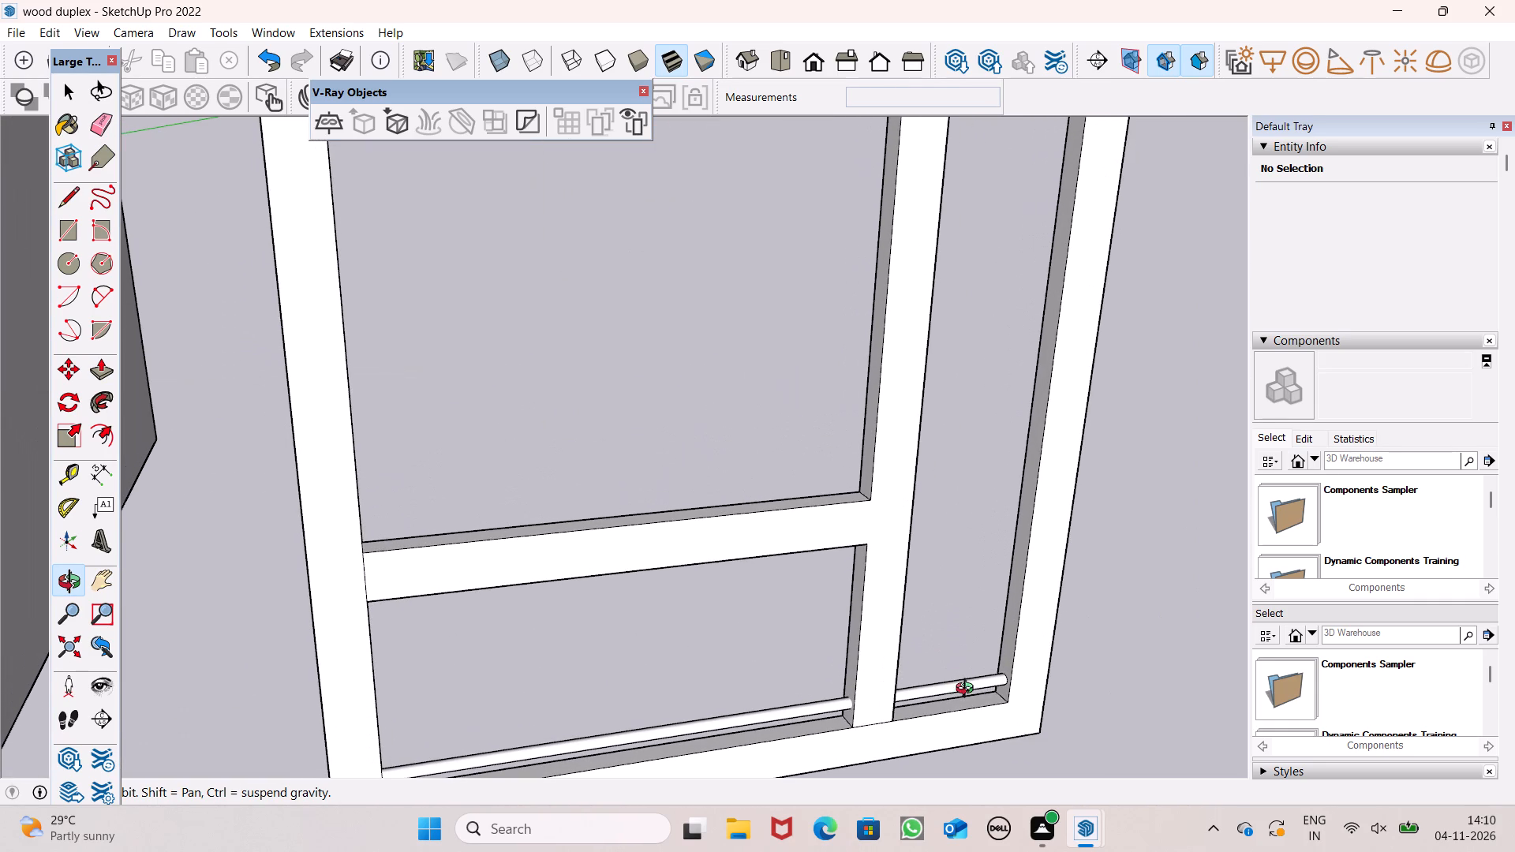
left_click_drag(968, 690, 939, 601, "shift")
left_click_drag(1007, 700, 936, 669)
scroll(950, 669, "up", 4)
scroll(971, 649, "down", 4)
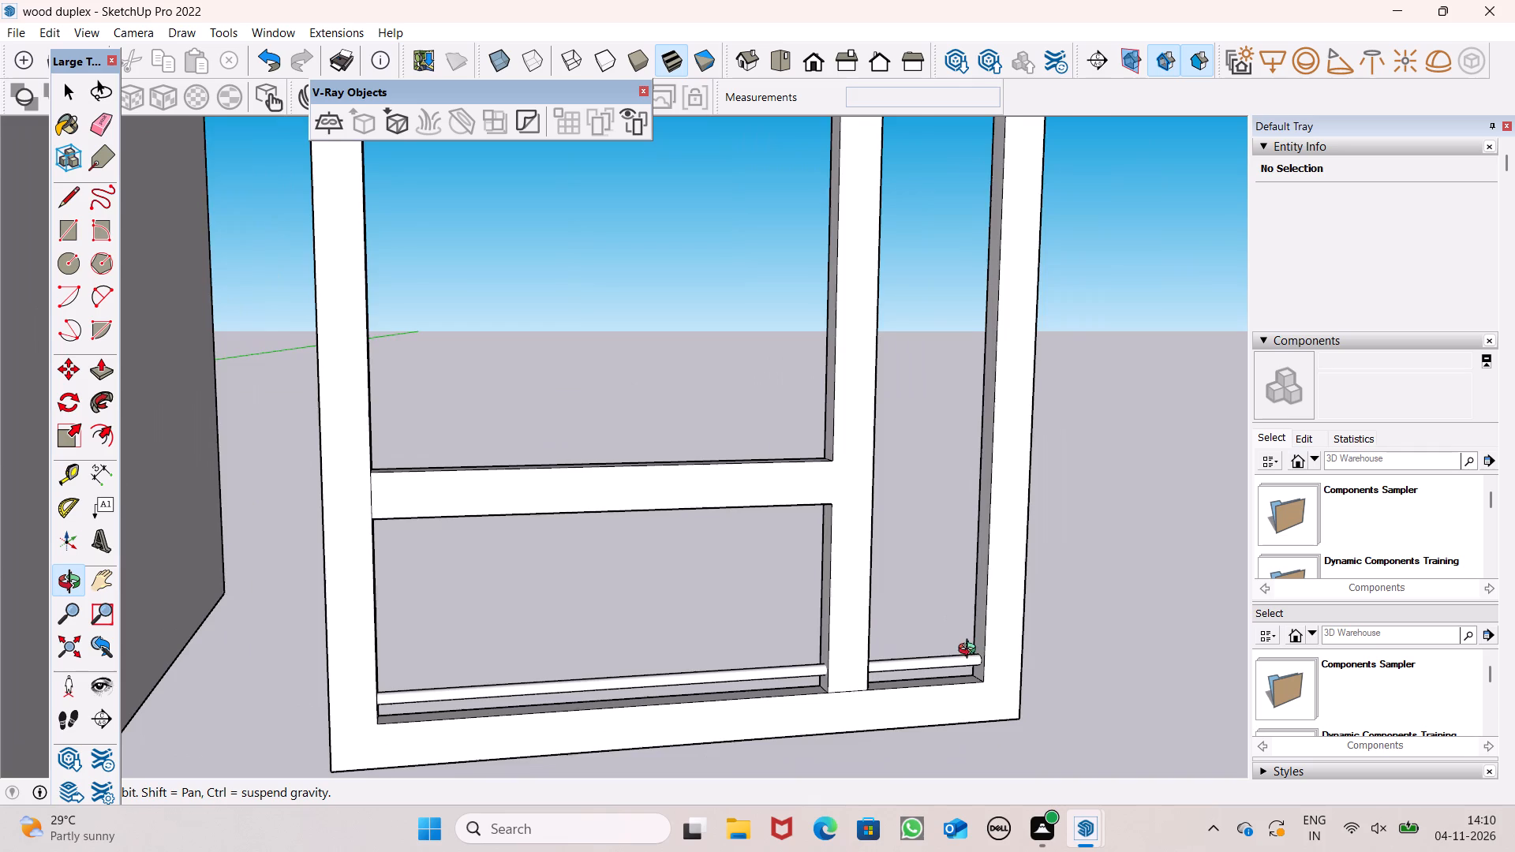
left_click_drag(971, 658, 1015, 645, "shift")
left_click_drag(1010, 656, 993, 701)
Copy the bottom round bar 4" straight up and repeat it as an array of 10 copies.
scroll(1003, 648, "up", 5)
key("space")
scroll(984, 657, "up", 5)
scroll(973, 644, "down", 5)
double_click(978, 598)
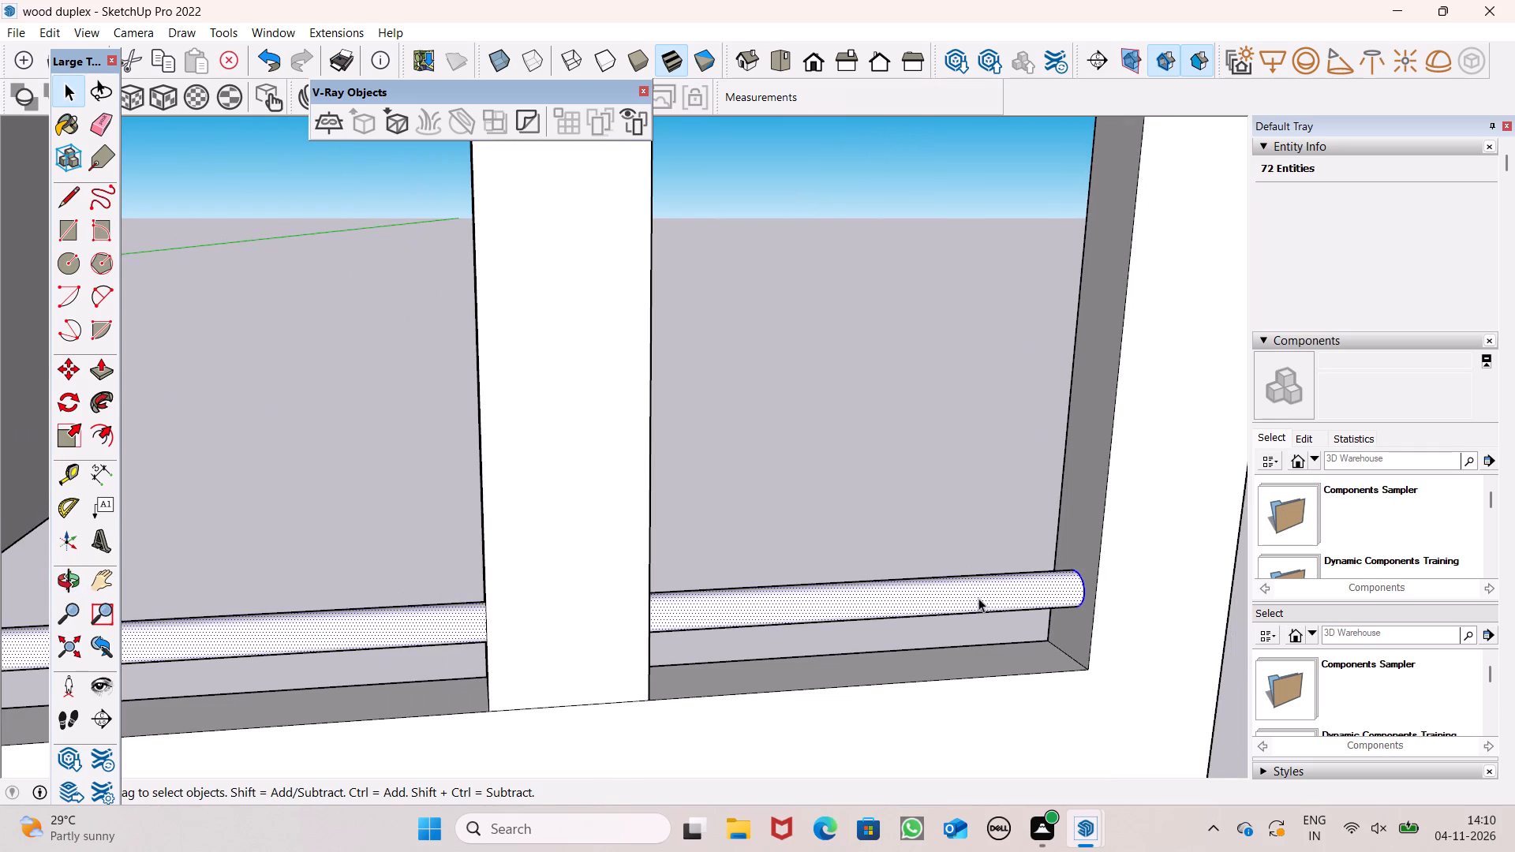
key("m")
left_click(1073, 570)
scroll(1073, 570, "down", 3)
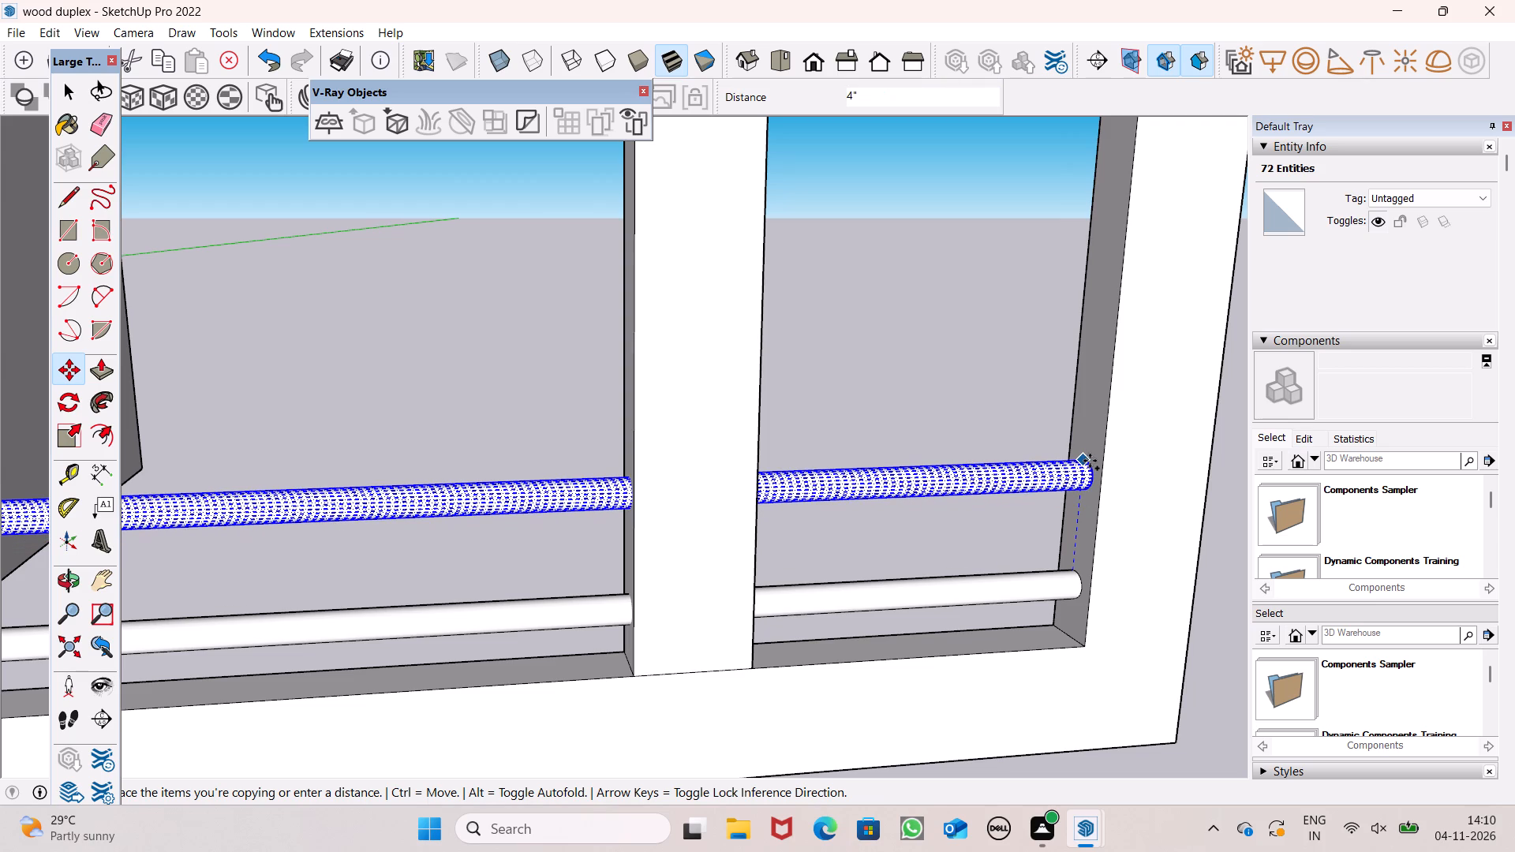
left_click(1090, 461)
scroll(1052, 671, "down", 1)
scroll(1055, 693, "up", 1)
scroll(1055, 693, "down", 13)
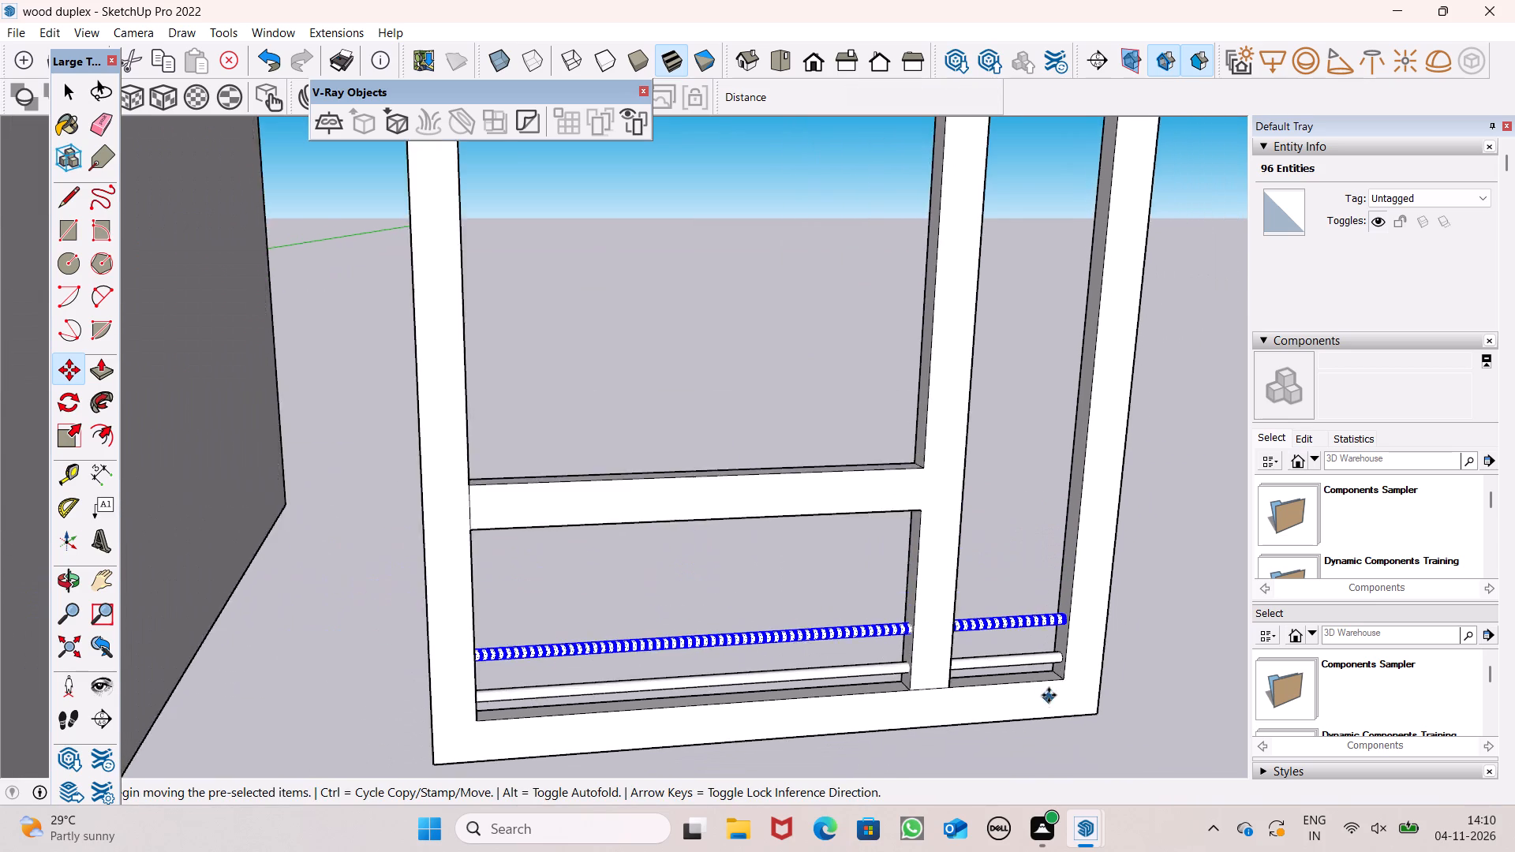
scroll(1049, 695, "down", 5)
type("*10")
key("Return")
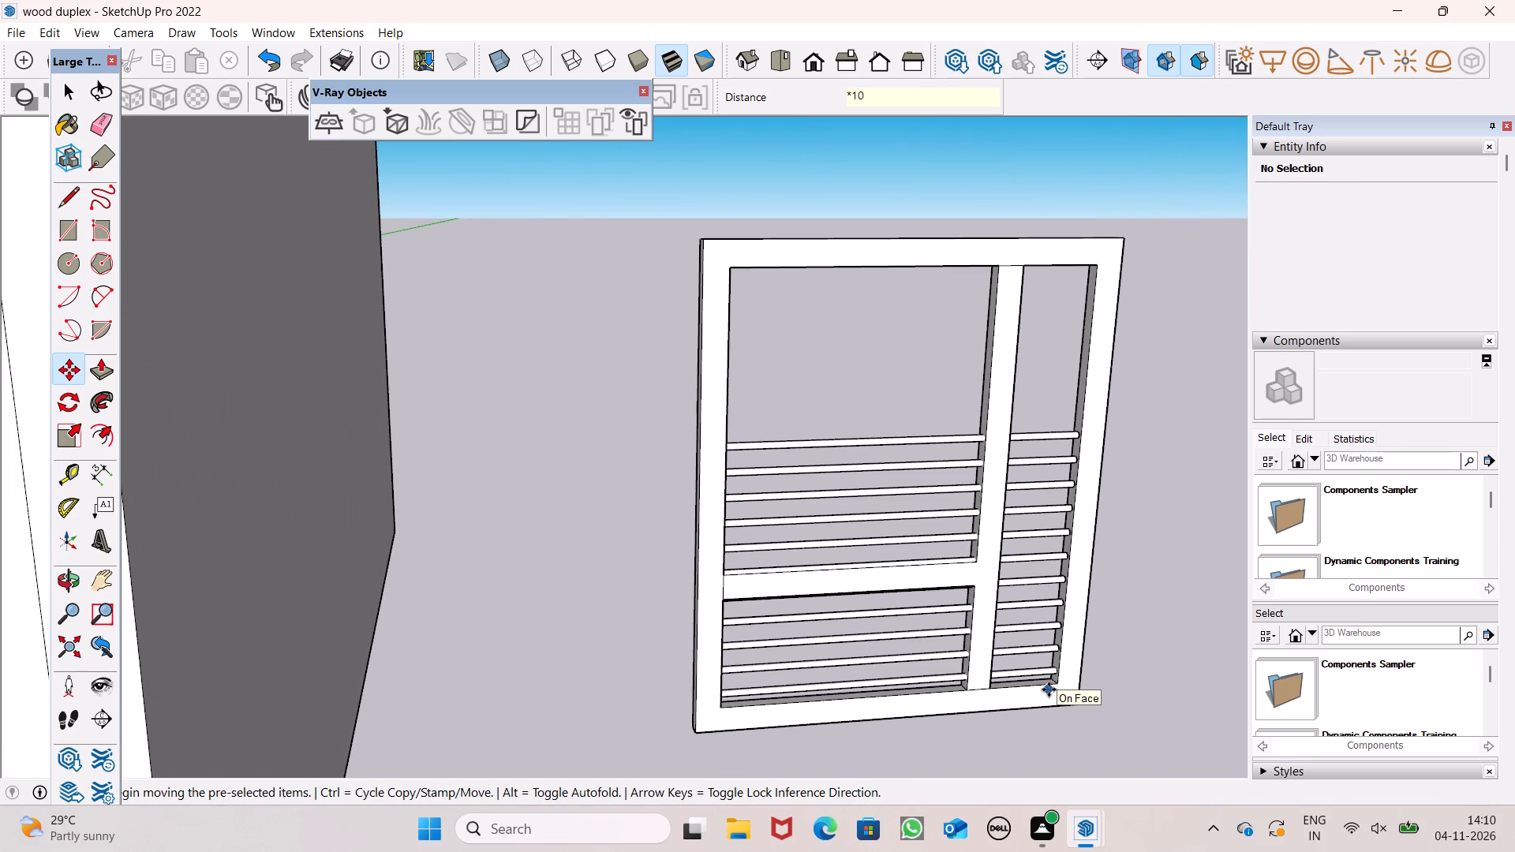
Copy the topmost round bar 4" upward and repeat it as an array of 6 copies to fill the window.
scroll(1126, 405, "up", 5)
scroll(1126, 405, "down", 4)
scroll(1126, 405, "up", 2)
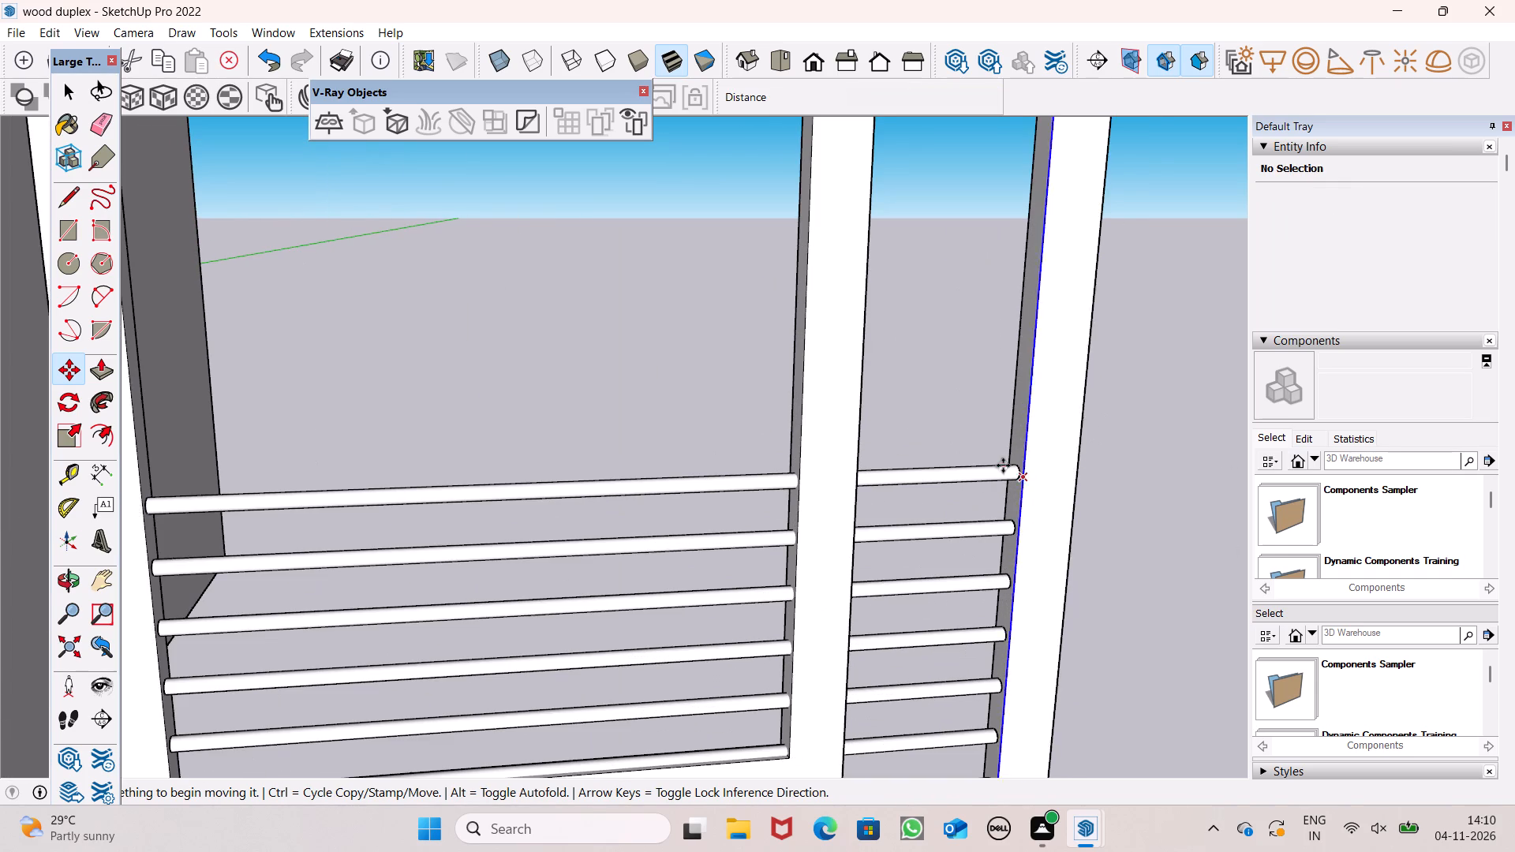
scroll(1002, 465, "up", 6)
scroll(1017, 462, "down", 1)
scroll(1017, 462, "up", 1)
left_click(1018, 462)
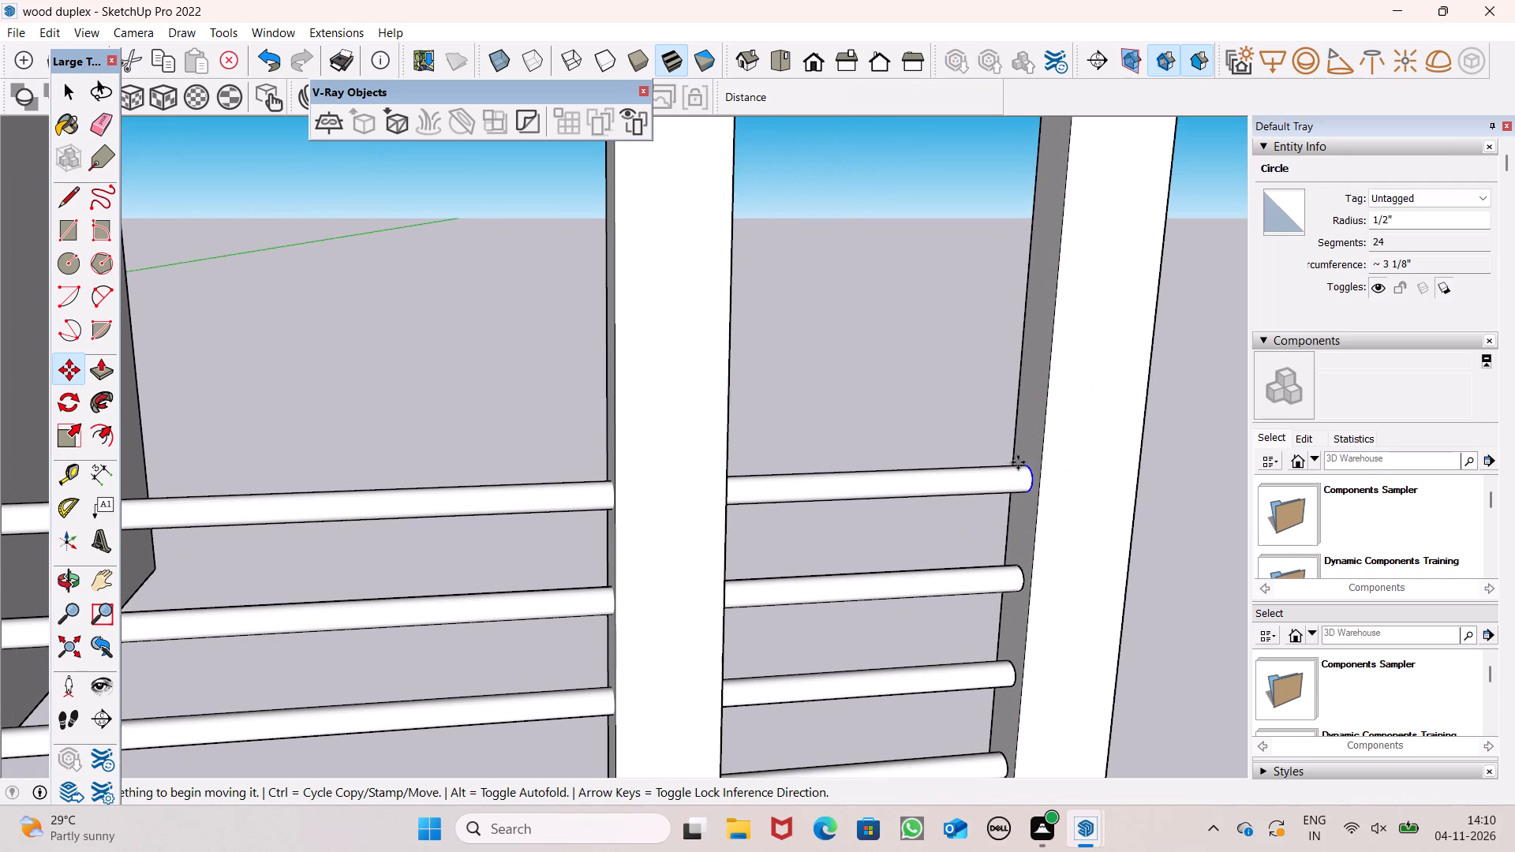
key("space")
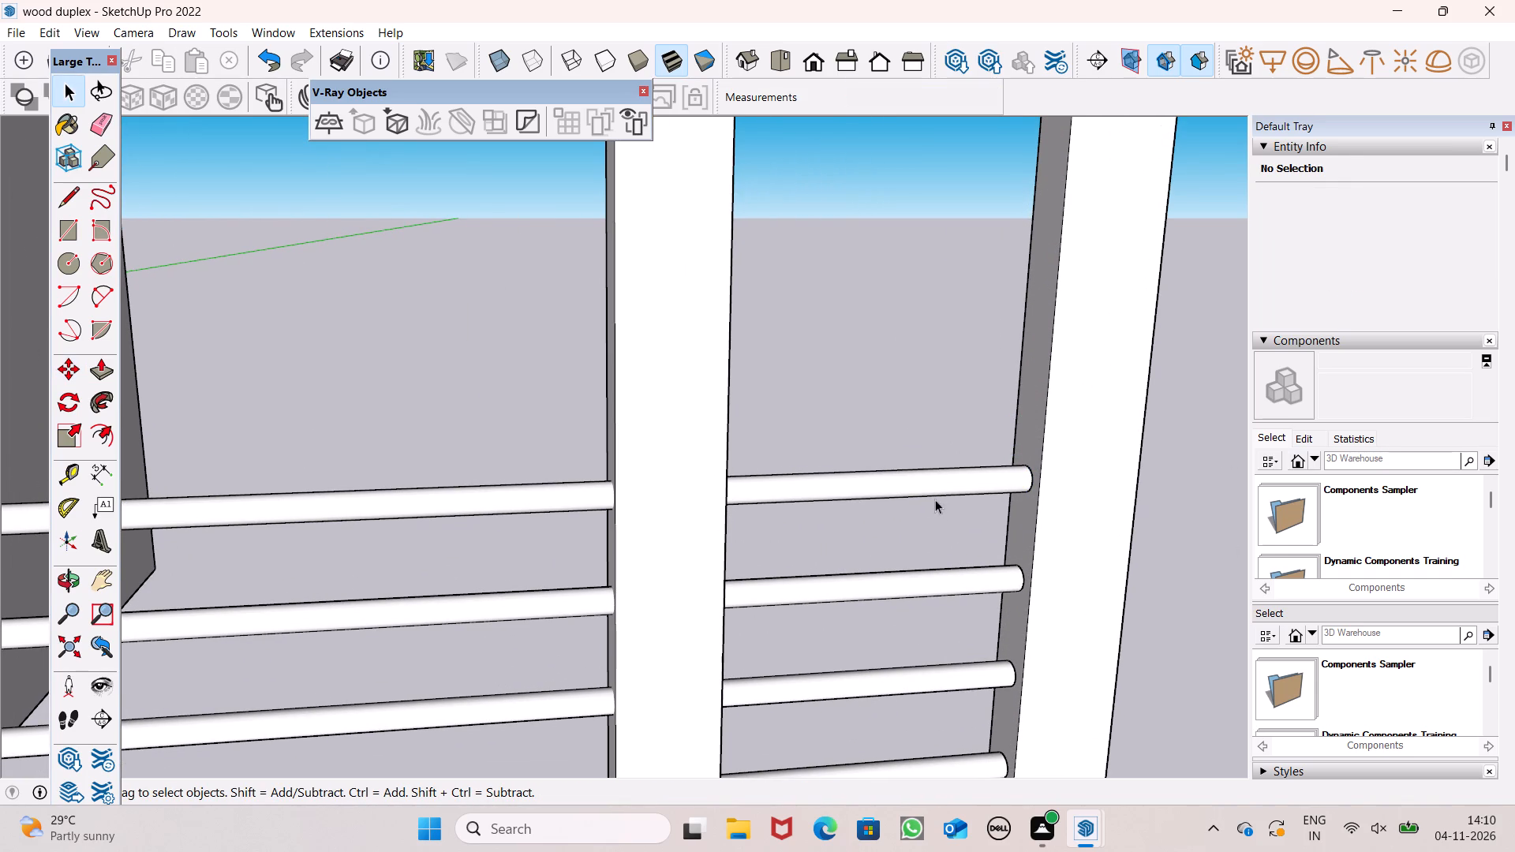
double_click(928, 482)
left_click(928, 482)
left_click(928, 411)
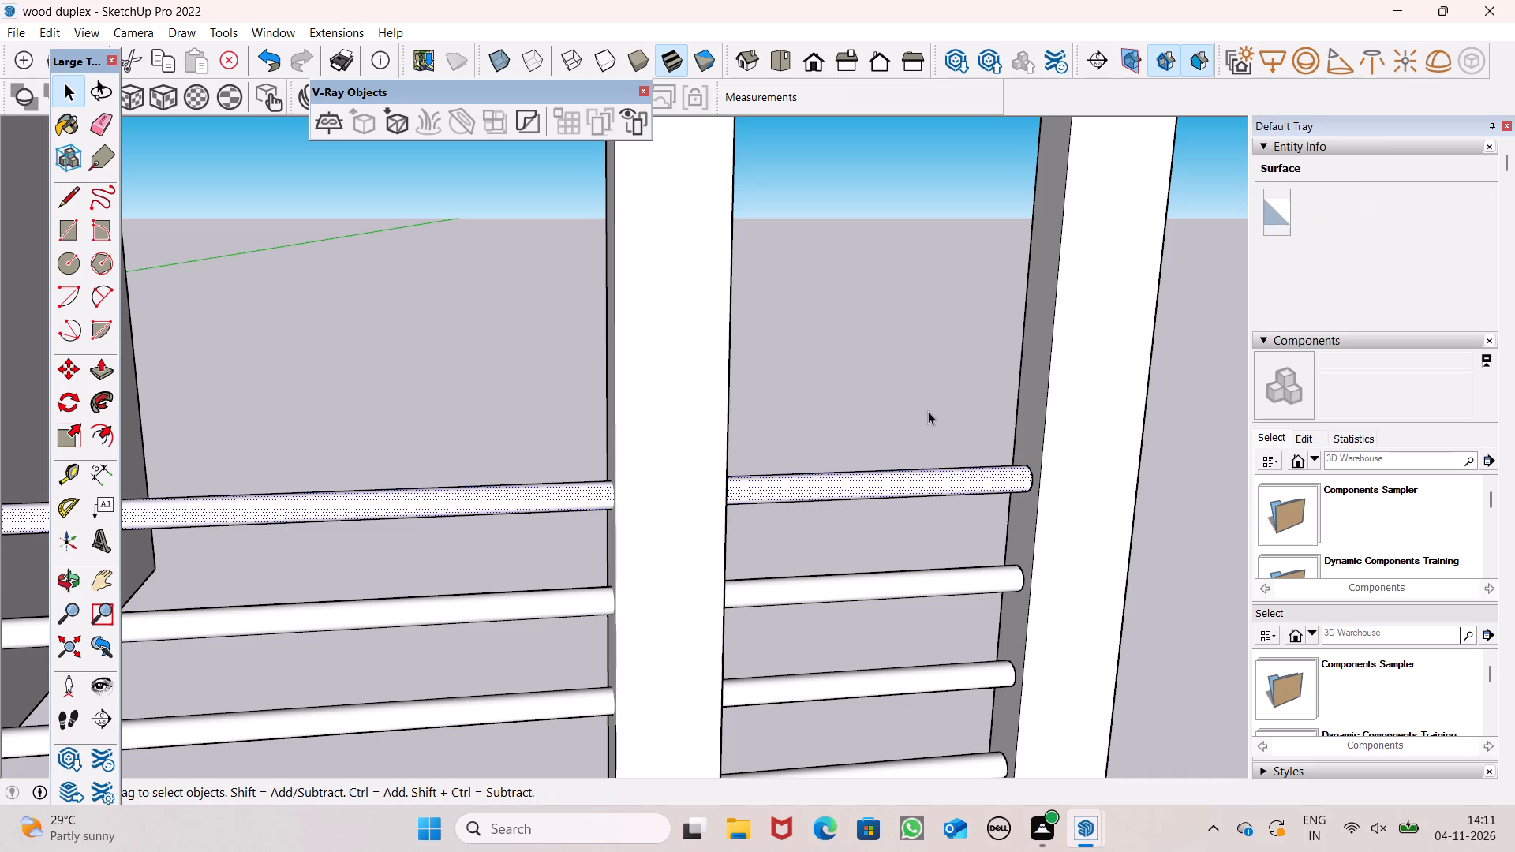
double_click(935, 479)
key("m")
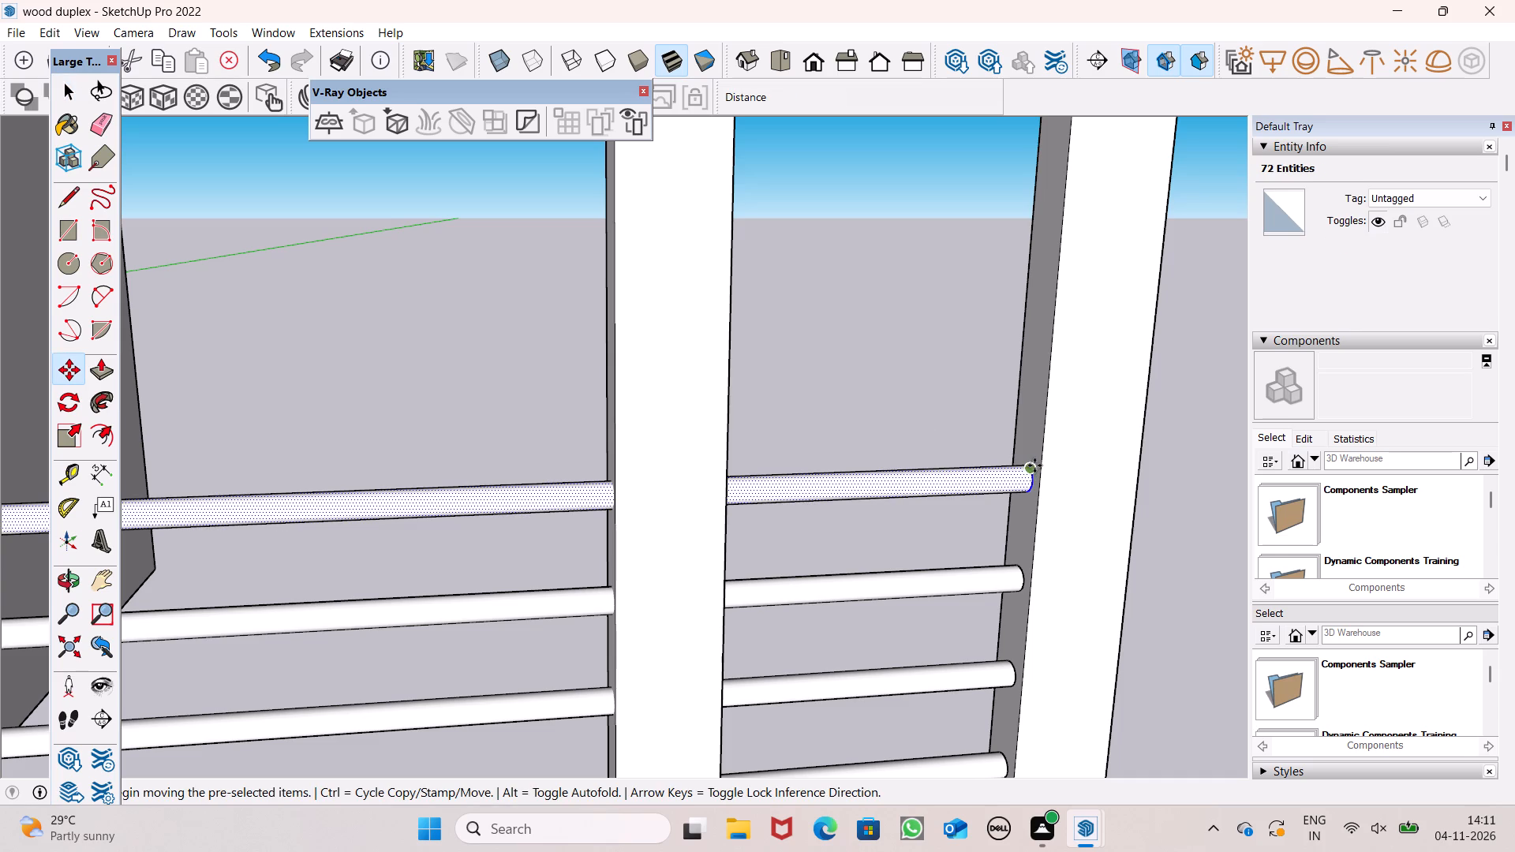
left_click(1035, 465)
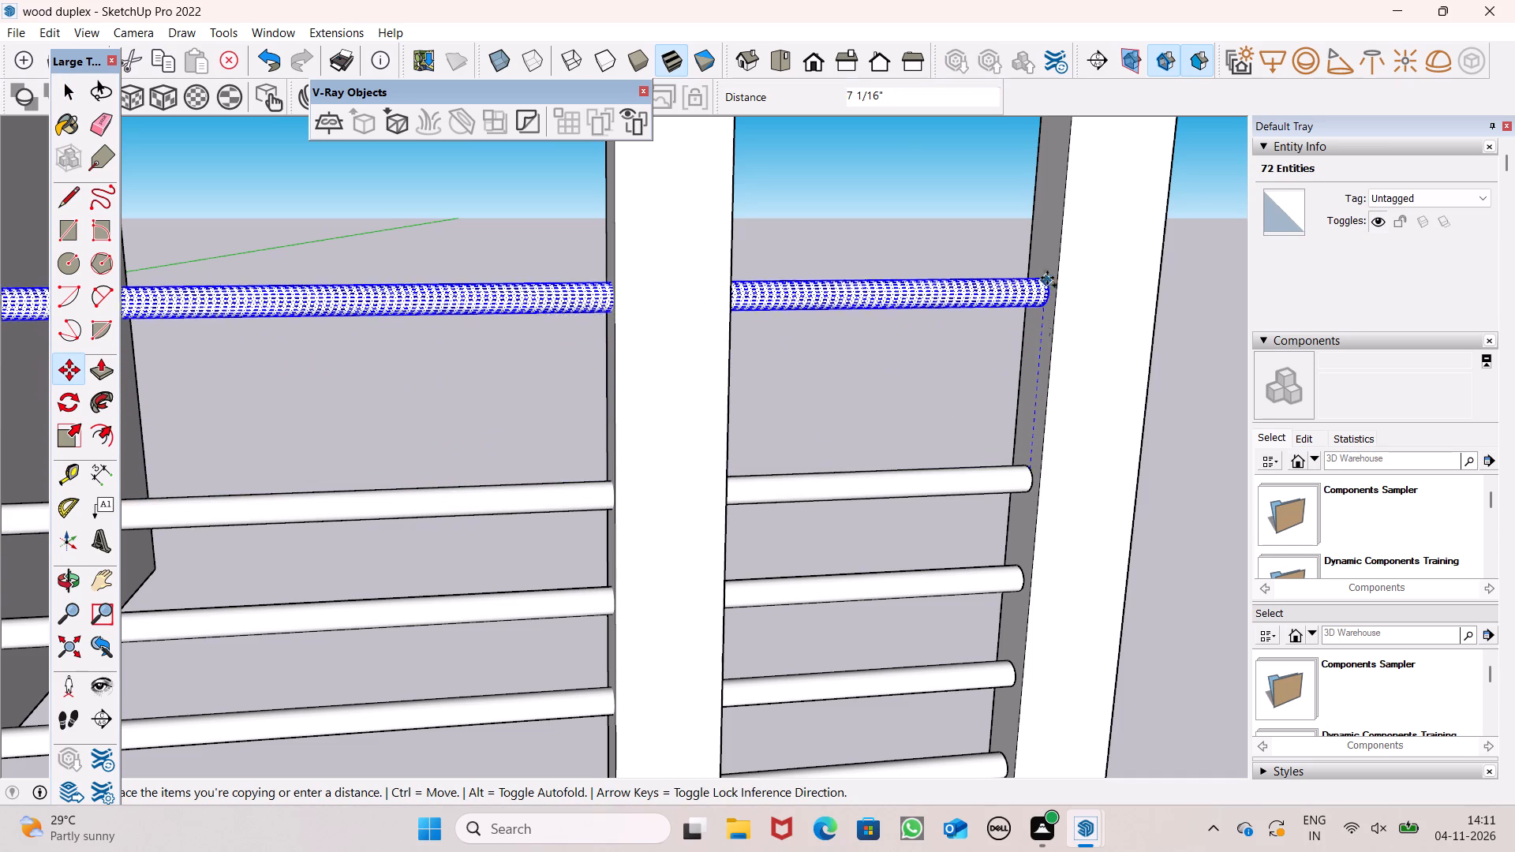
type("4\"")
key("Return")
scroll(946, 441, "down", 4)
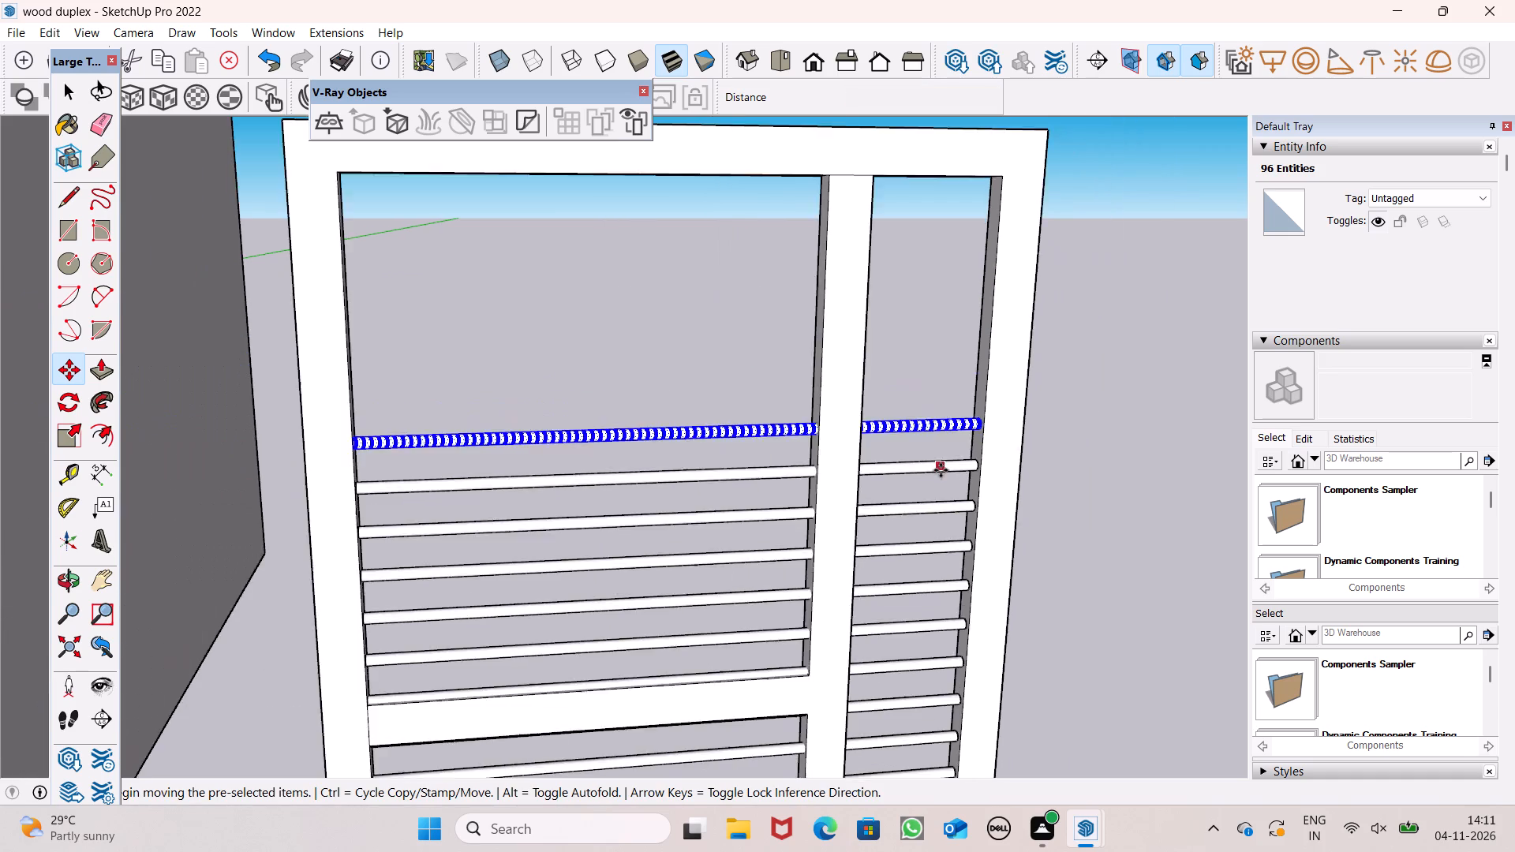
scroll(941, 470, "down", 5)
type("*6")
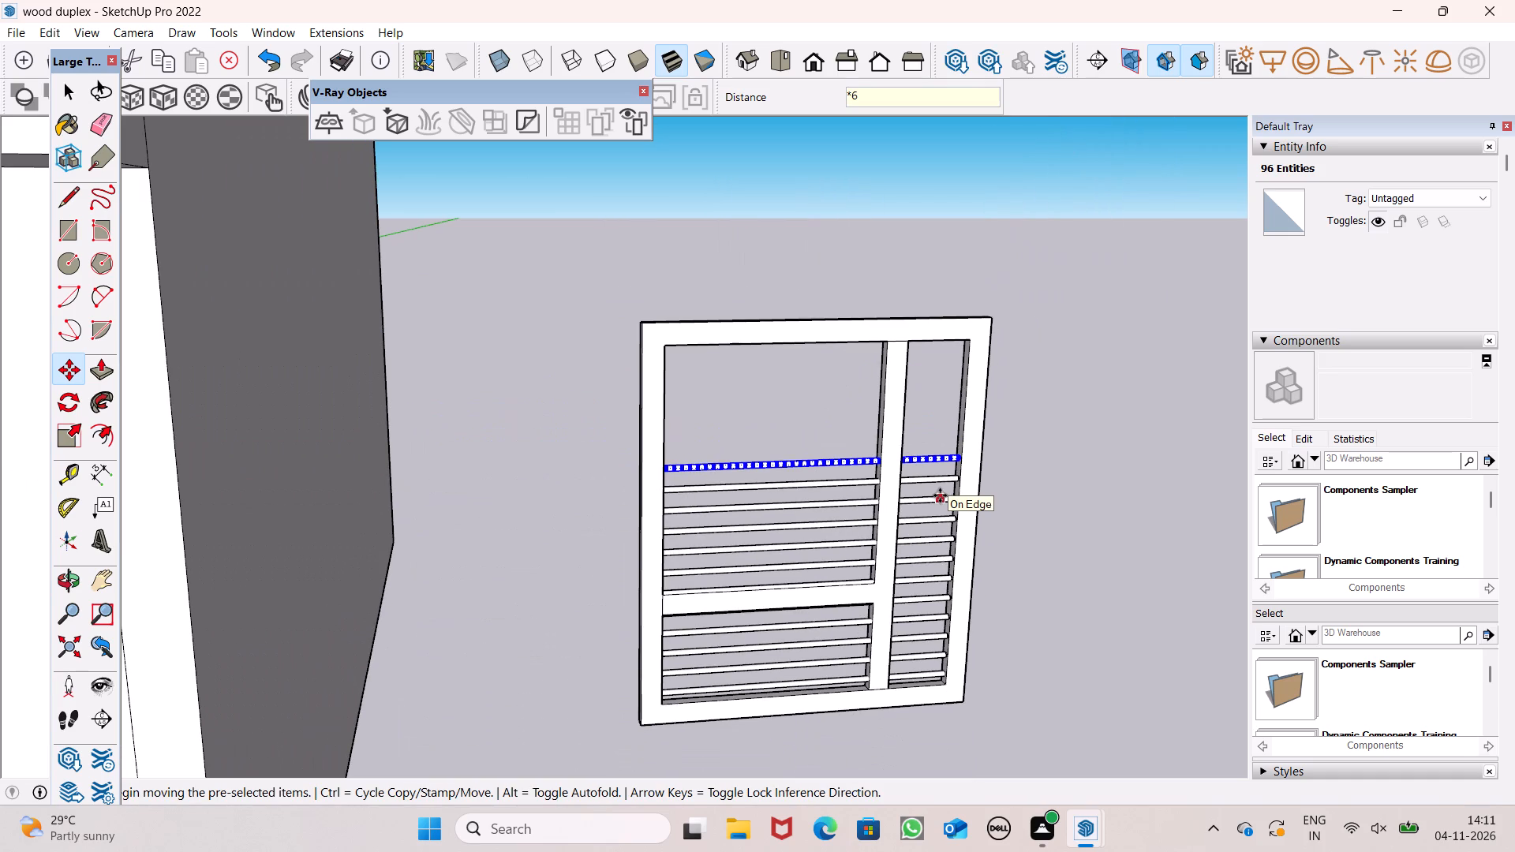
key("Return")
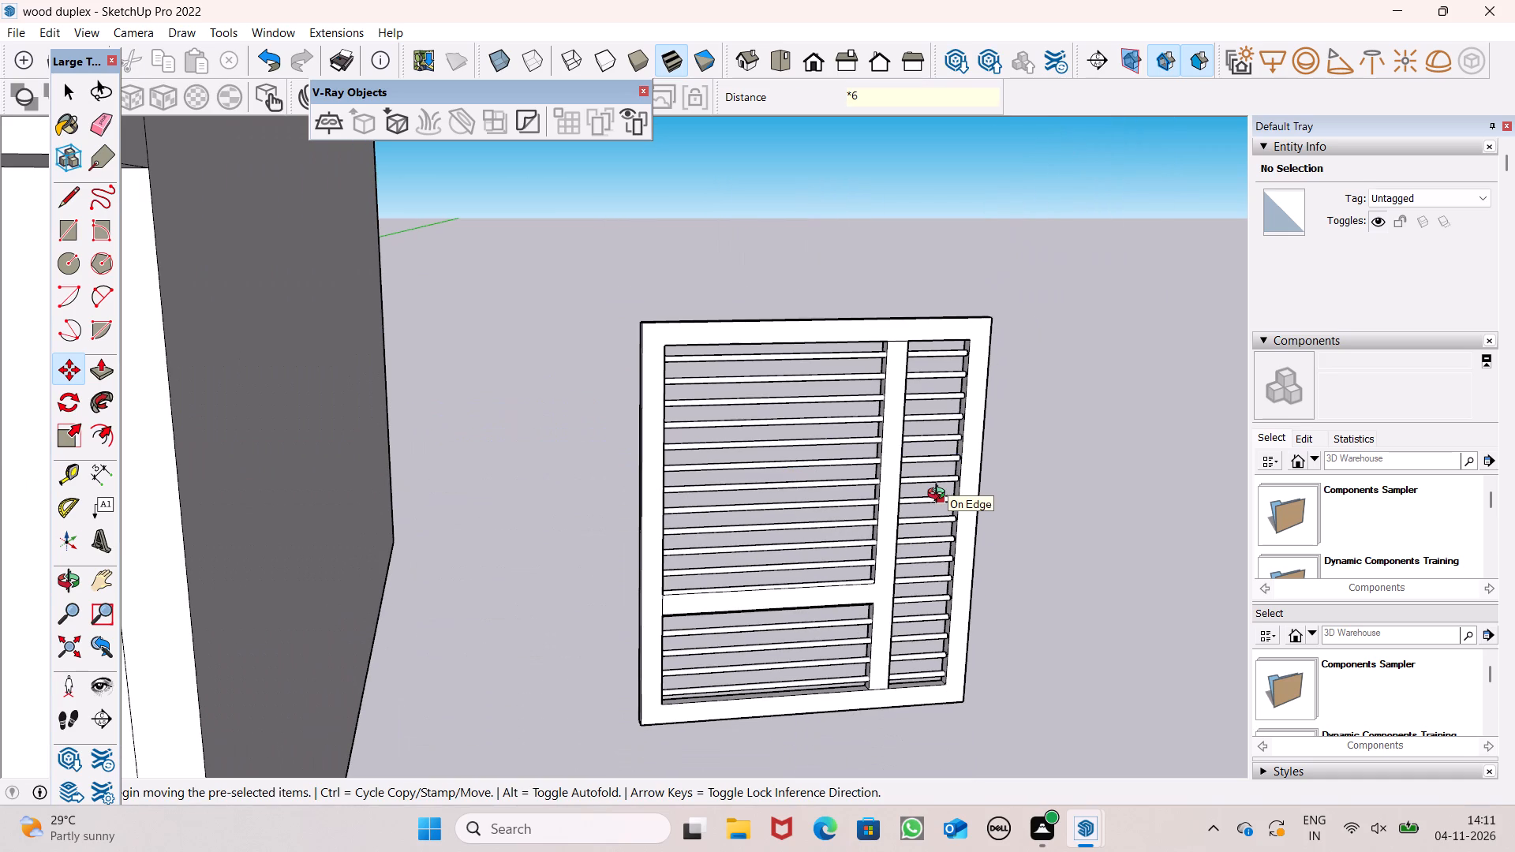
Examine the barred window beside the house and compare it with the house's ground-floor window.
key("o")
scroll(666, 517, "down", 5)
left_click_drag(623, 537, 655, 552, "shift")
left_click_drag(842, 555, 753, 528)
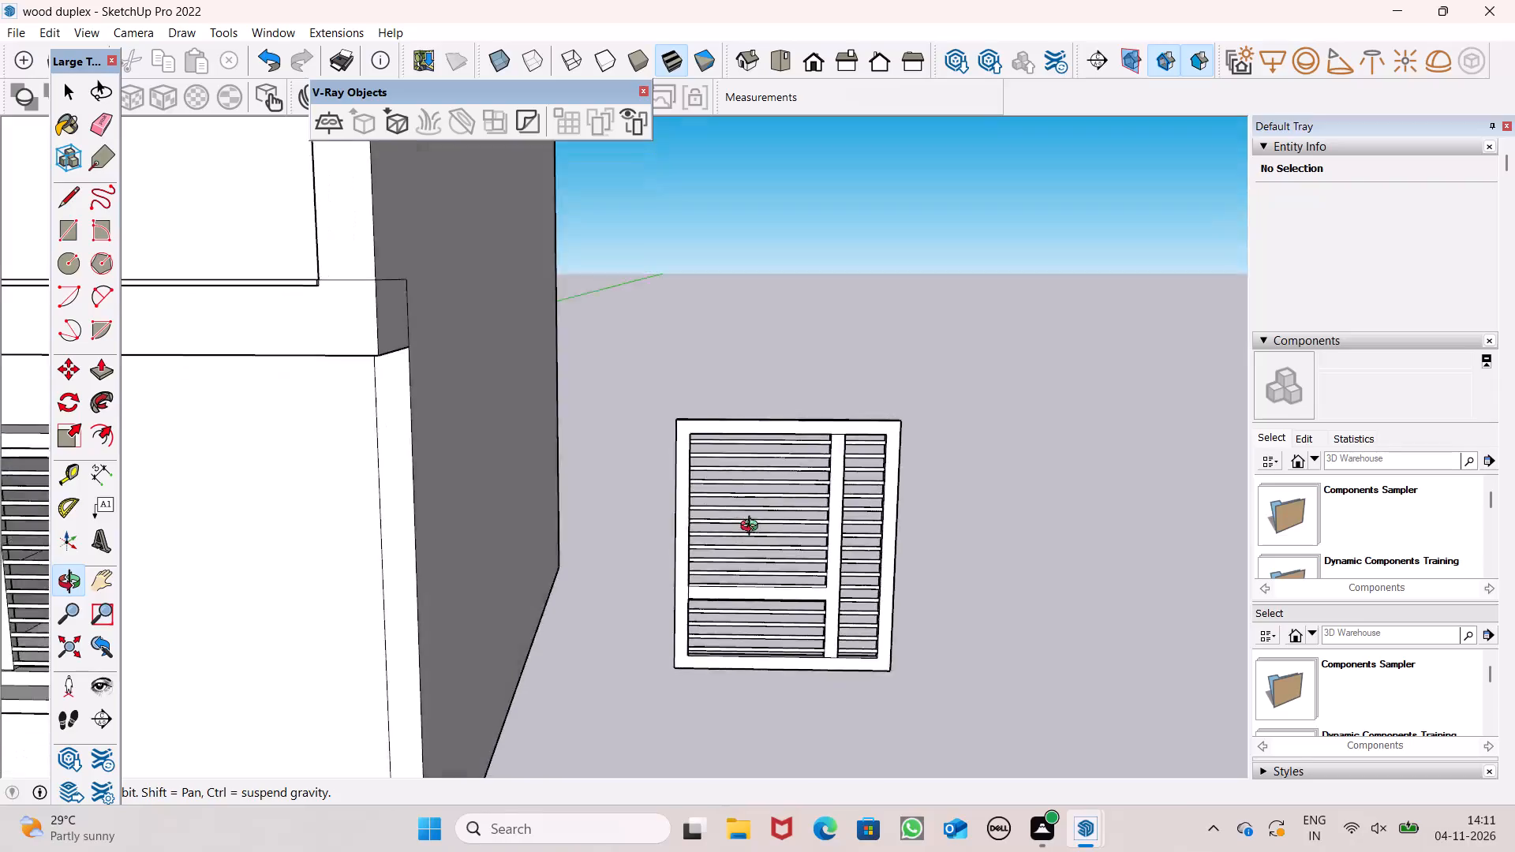
left_click_drag(753, 528, 703, 494)
scroll(684, 477, "down", 4)
left_click_drag(683, 481, 877, 496)
scroll(887, 490, "down", 4)
scroll(797, 504, "up", 3)
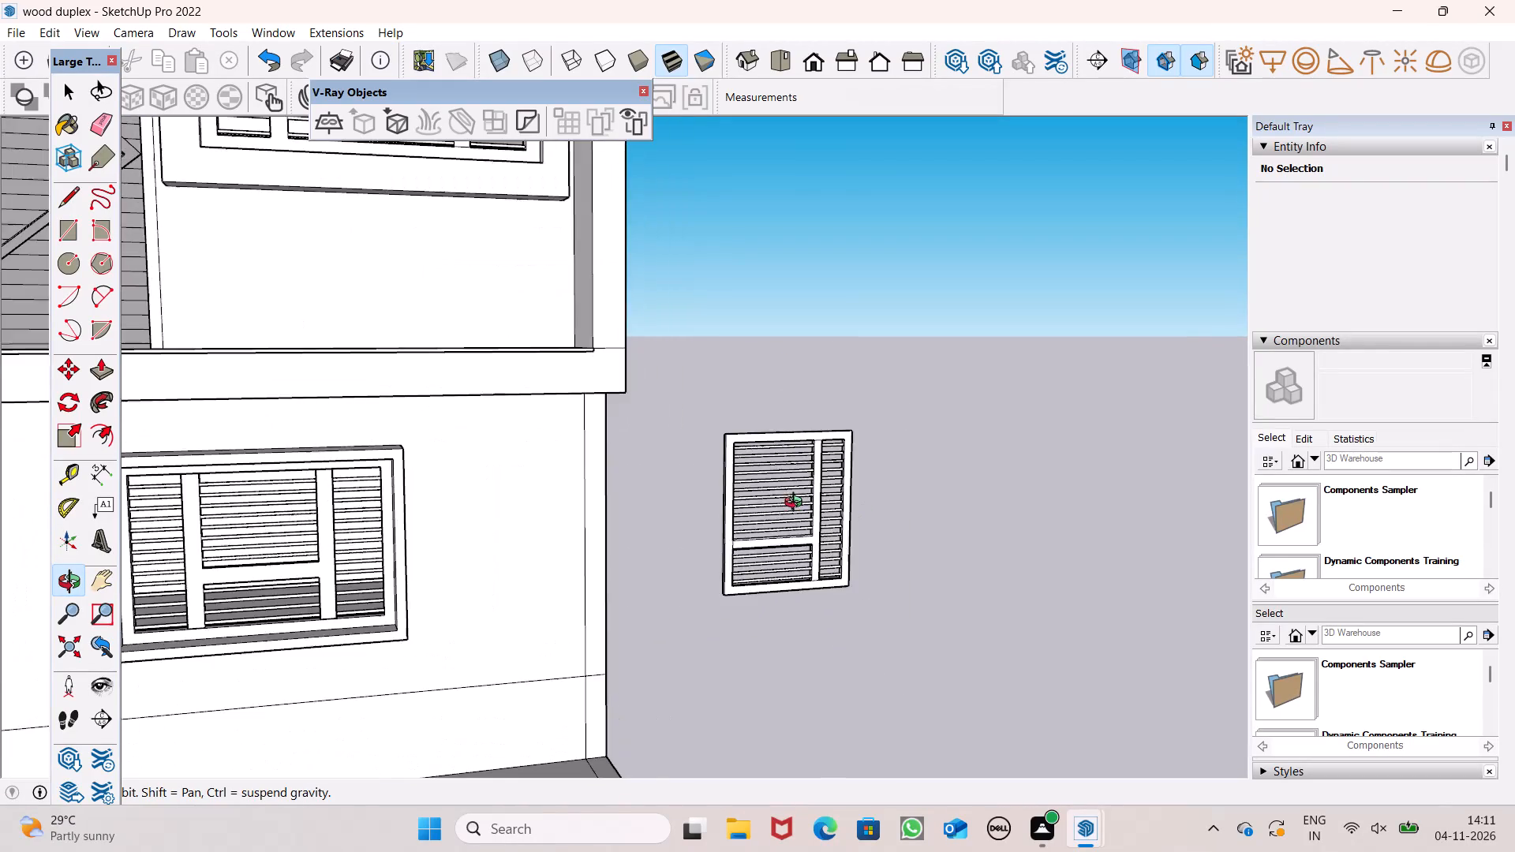
scroll(797, 504, "down", 4)
left_click_drag(804, 506, 822, 565)
scroll(812, 582, "up", 4)
left_click_drag(707, 605, 857, 656)
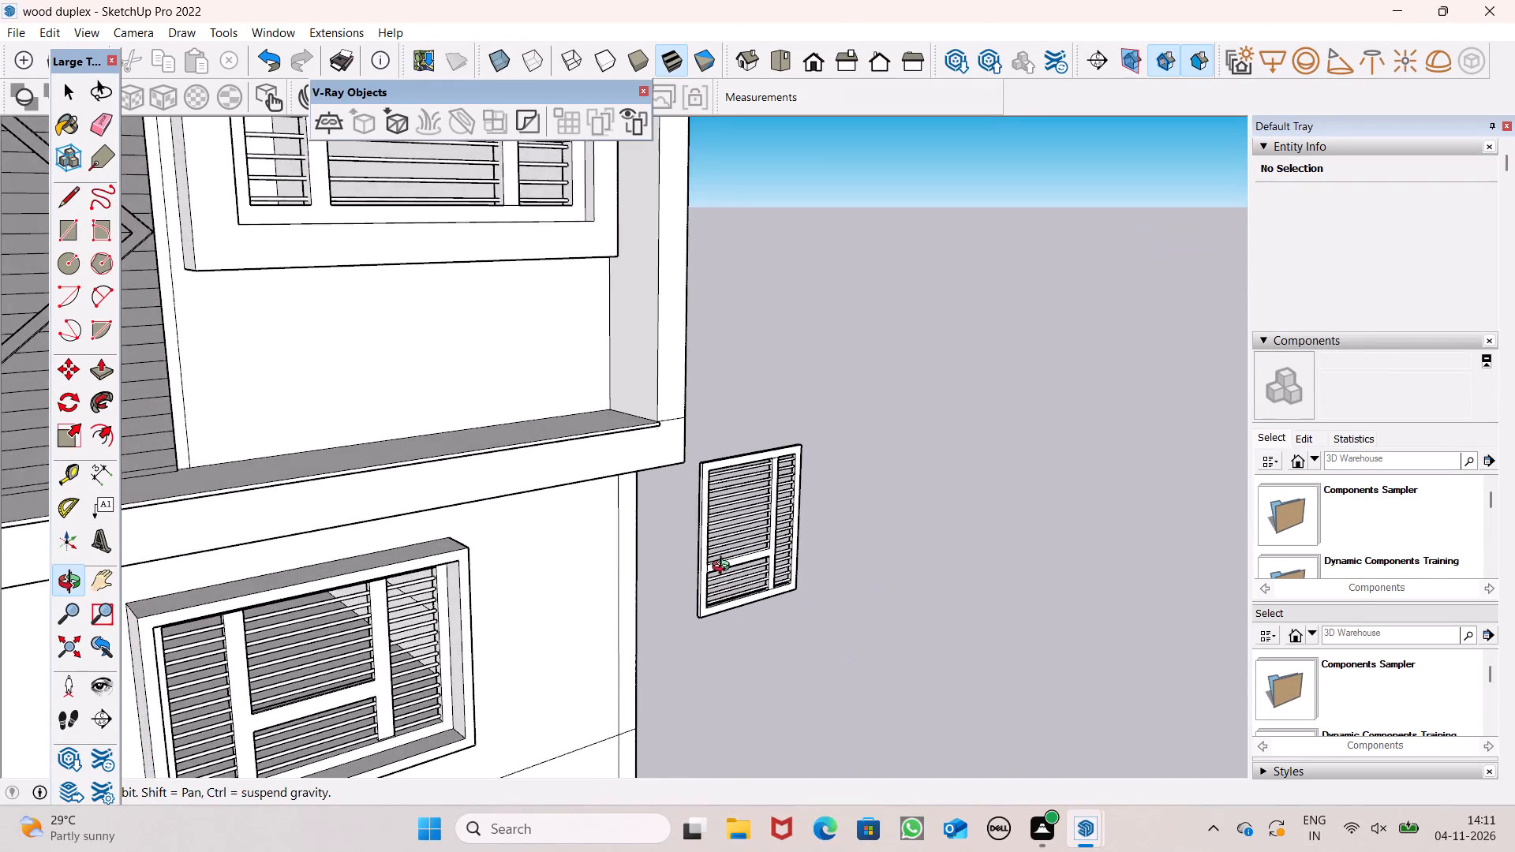
scroll(724, 567, "up", 3)
left_click_drag(724, 566, 727, 555, "shift")
Select the entire loose window beside the house, including its frame, dividers and every round bar, and make it one group.
key("space")
double_click(701, 460)
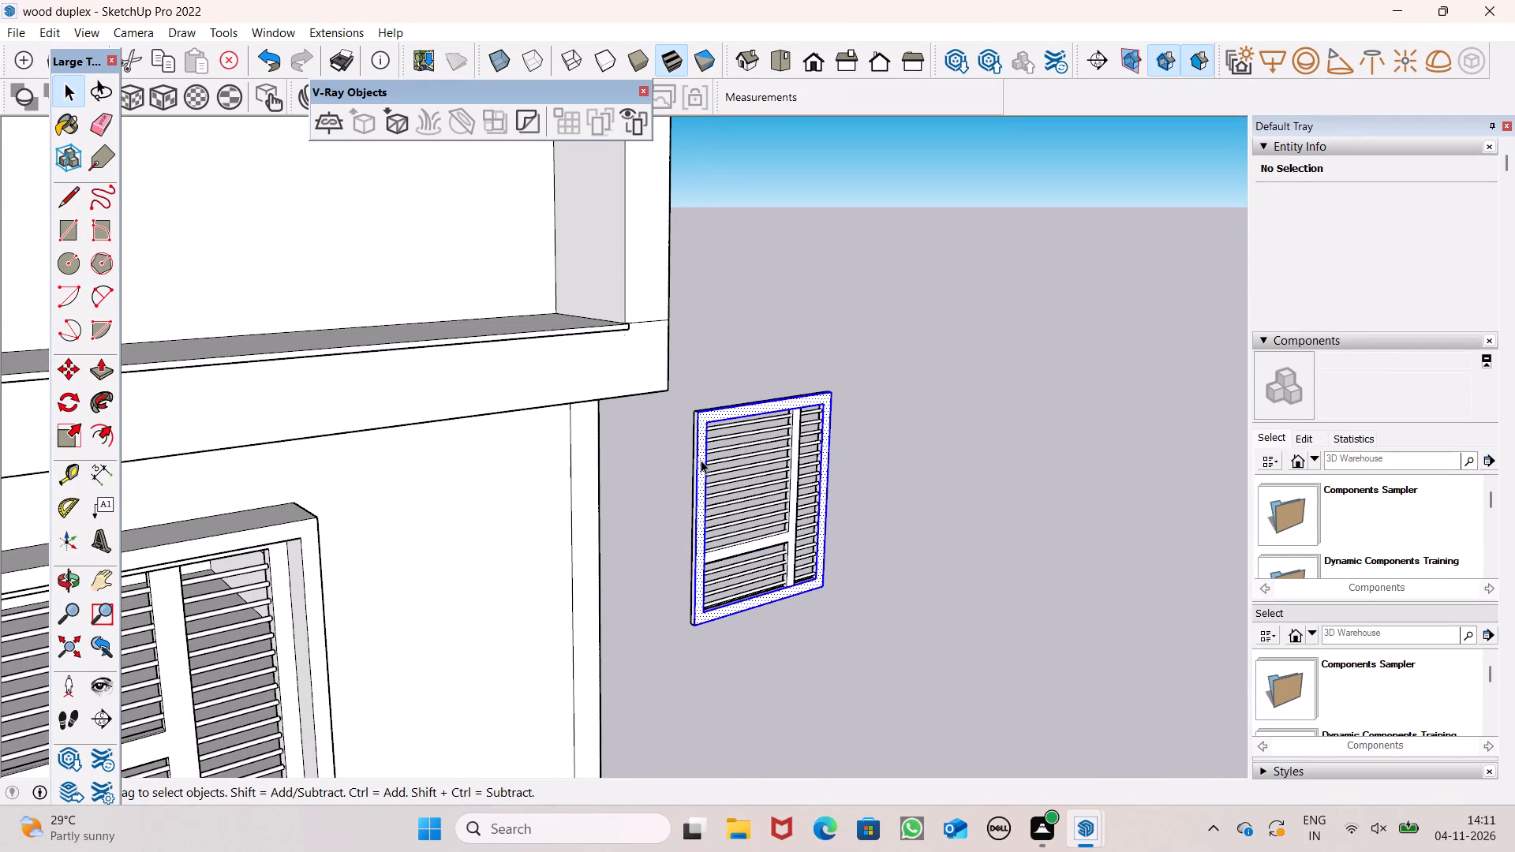
scroll(791, 377, "up", 4)
left_click(798, 361)
scroll(793, 416, "up", 5)
triple_click(793, 416)
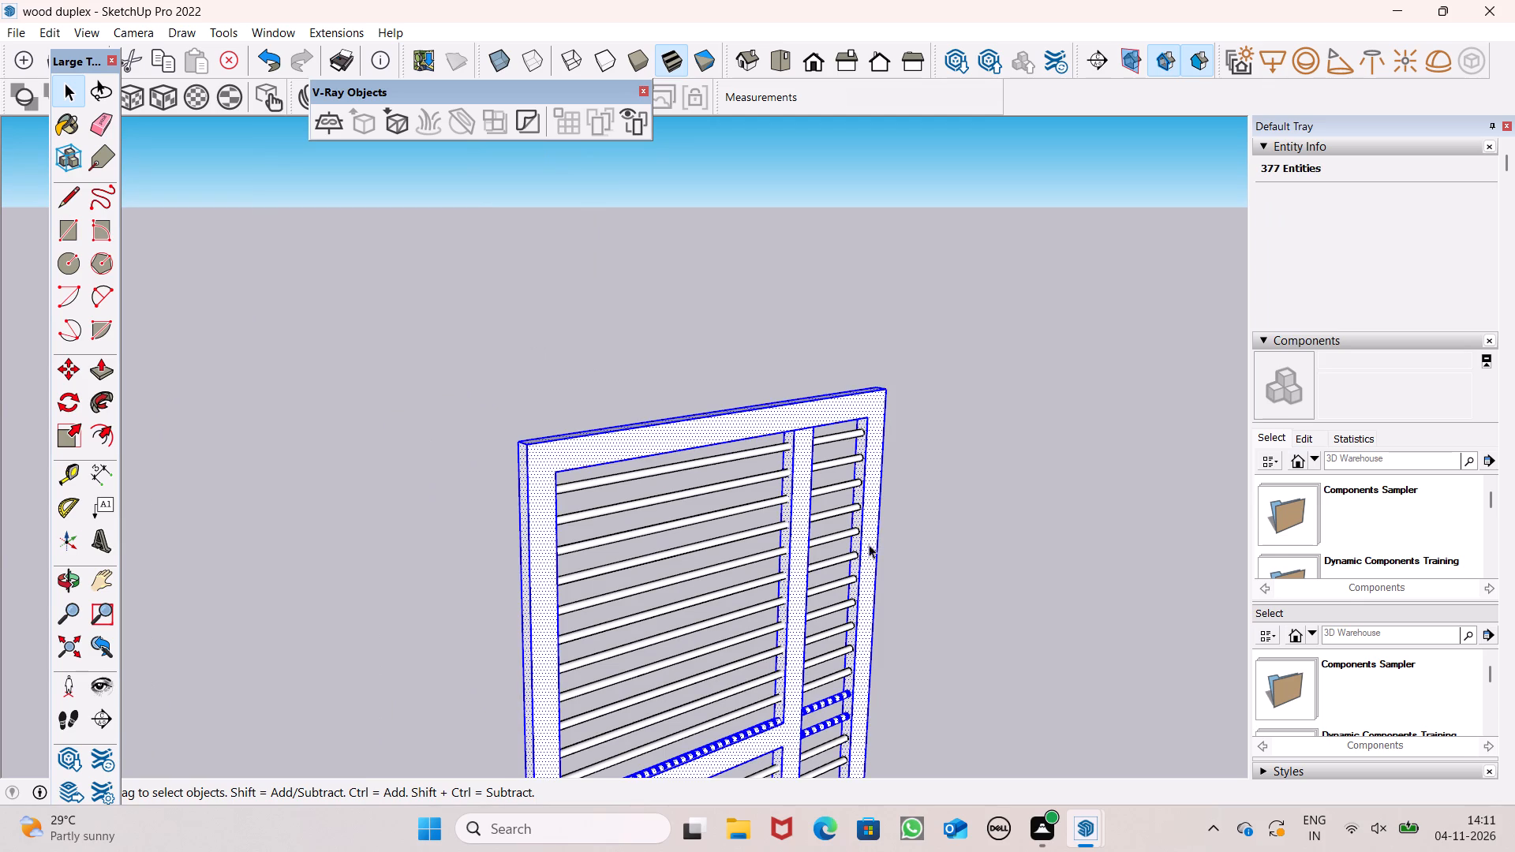
scroll(740, 495, "down", 5)
scroll(706, 641, "down", 1)
scroll(706, 638, "up", 10)
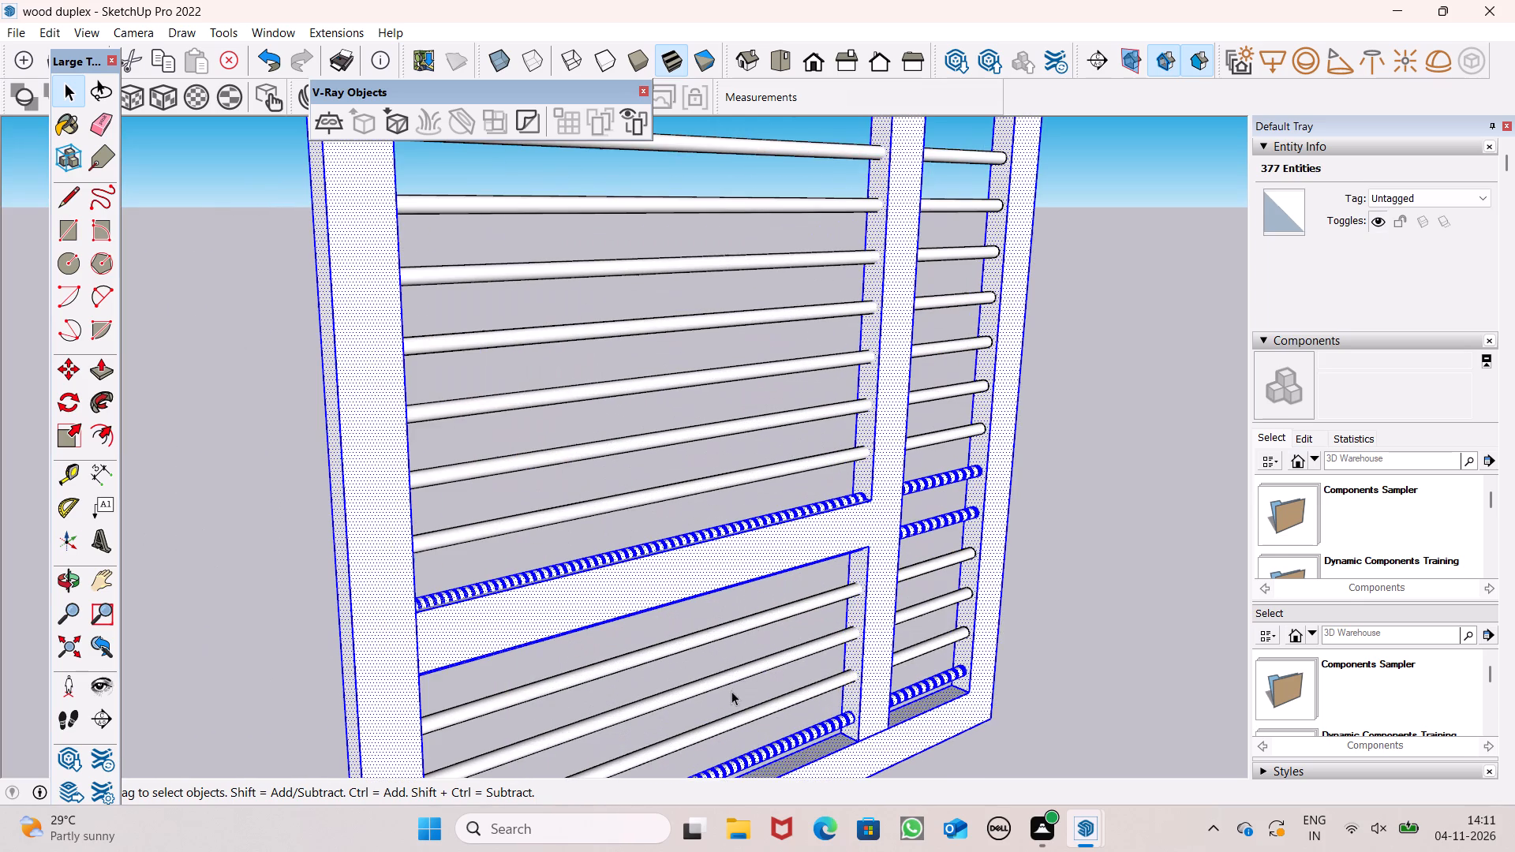
triple_click(722, 630, "ctrl")
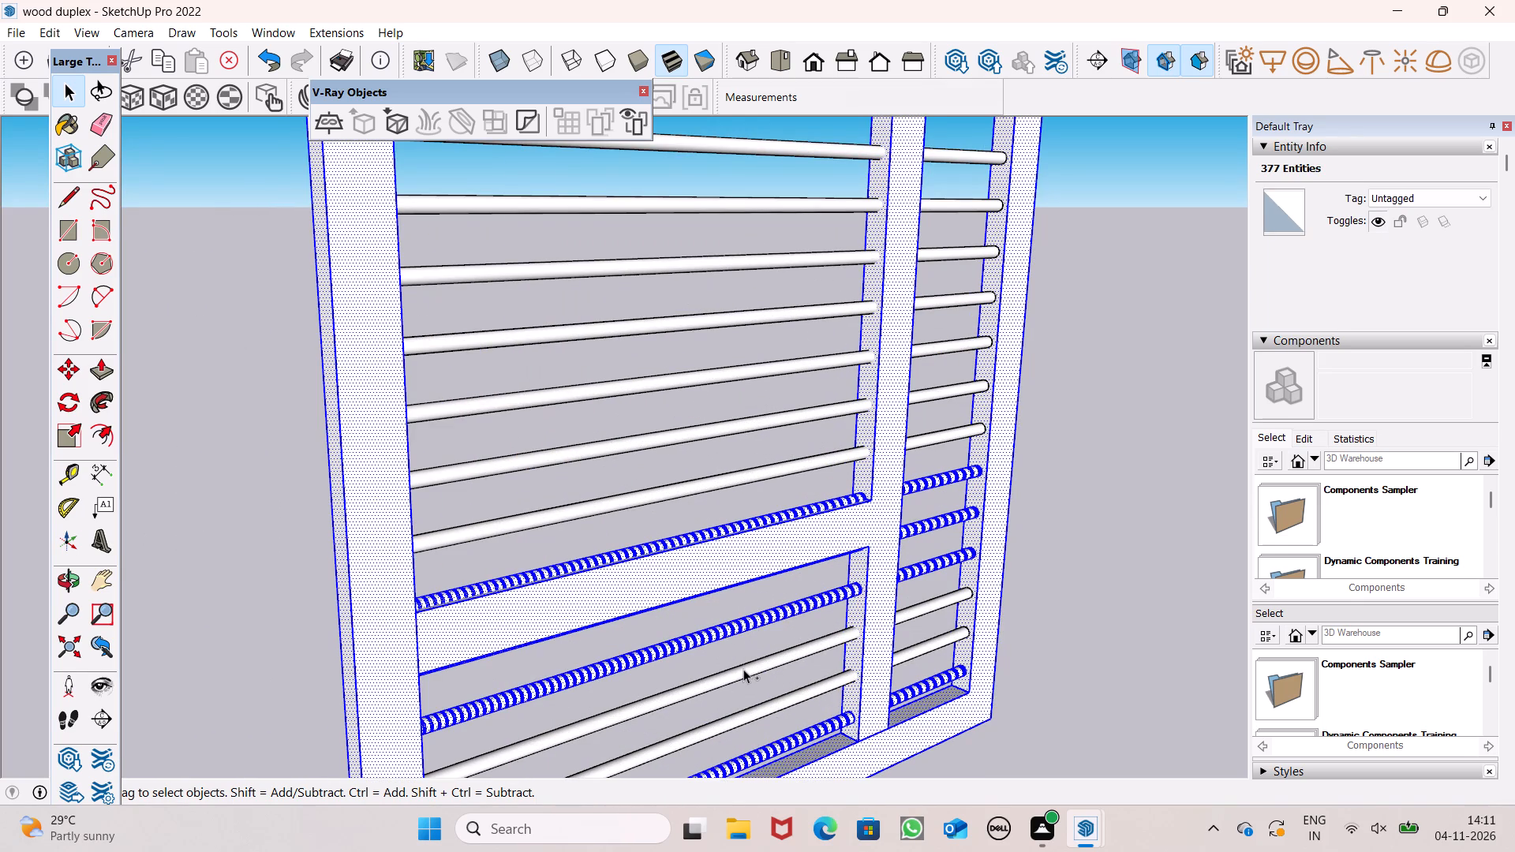
double_click(743, 674, "ctrl")
left_click(743, 674, "ctrl")
triple_click(750, 717, "ctrl")
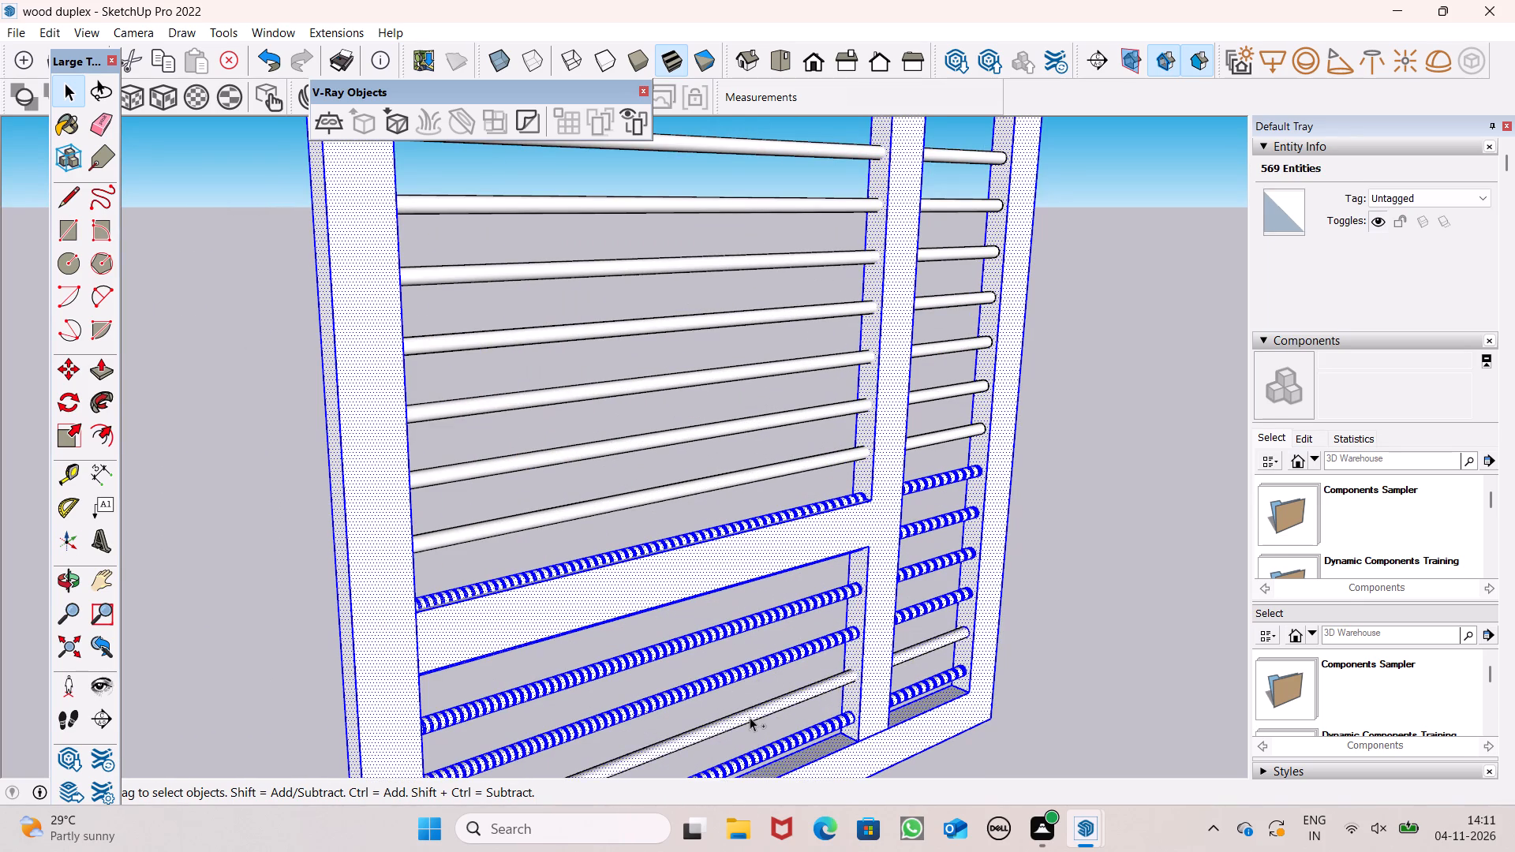
left_click(750, 717, "ctrl")
triple_click(671, 490, "ctrl")
left_click(671, 490, "ctrl")
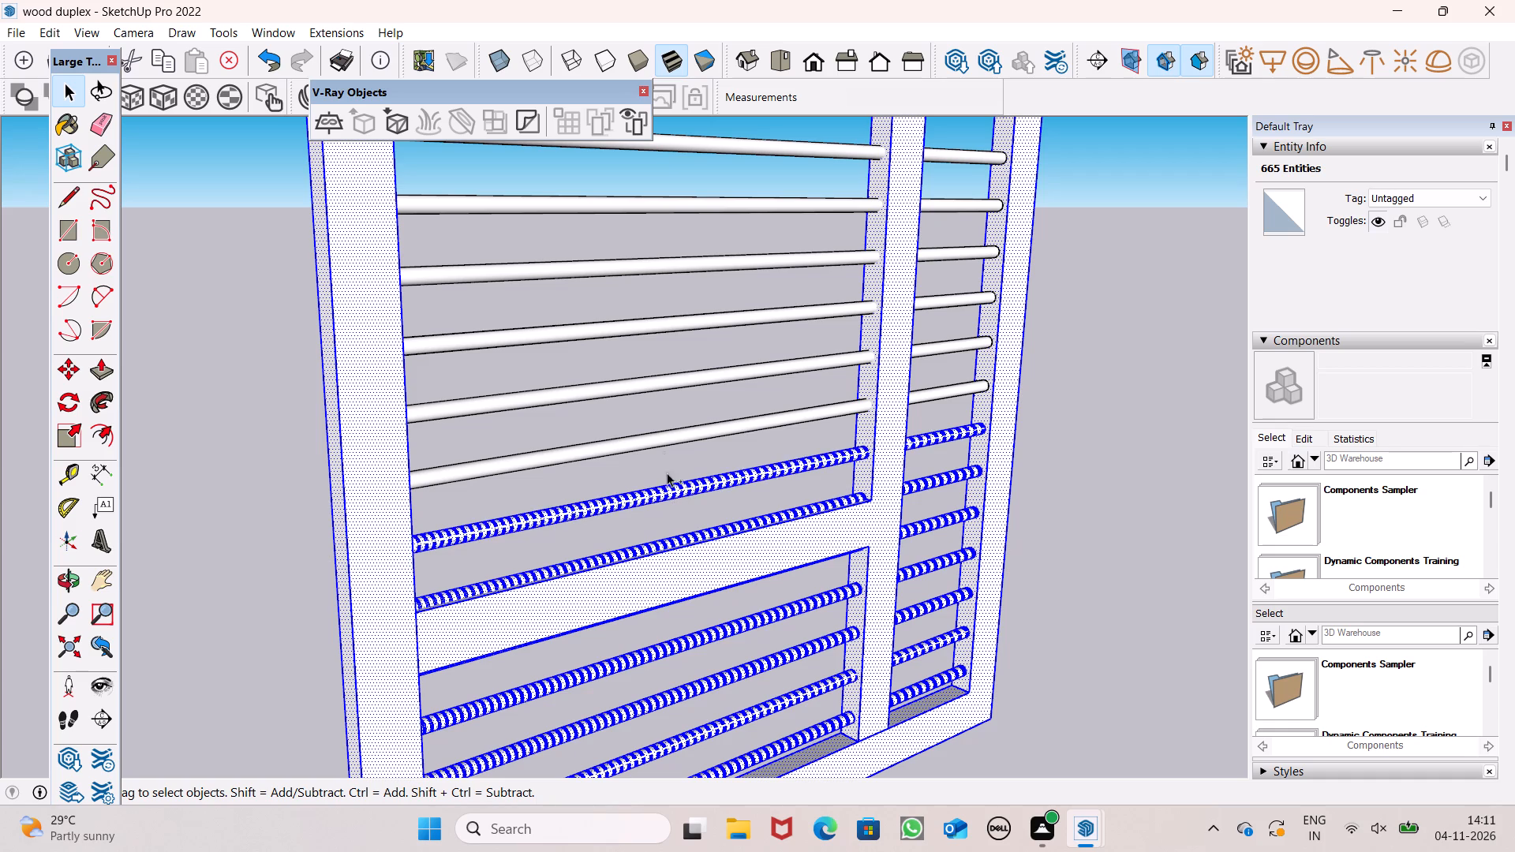
triple_click(660, 436, "ctrl")
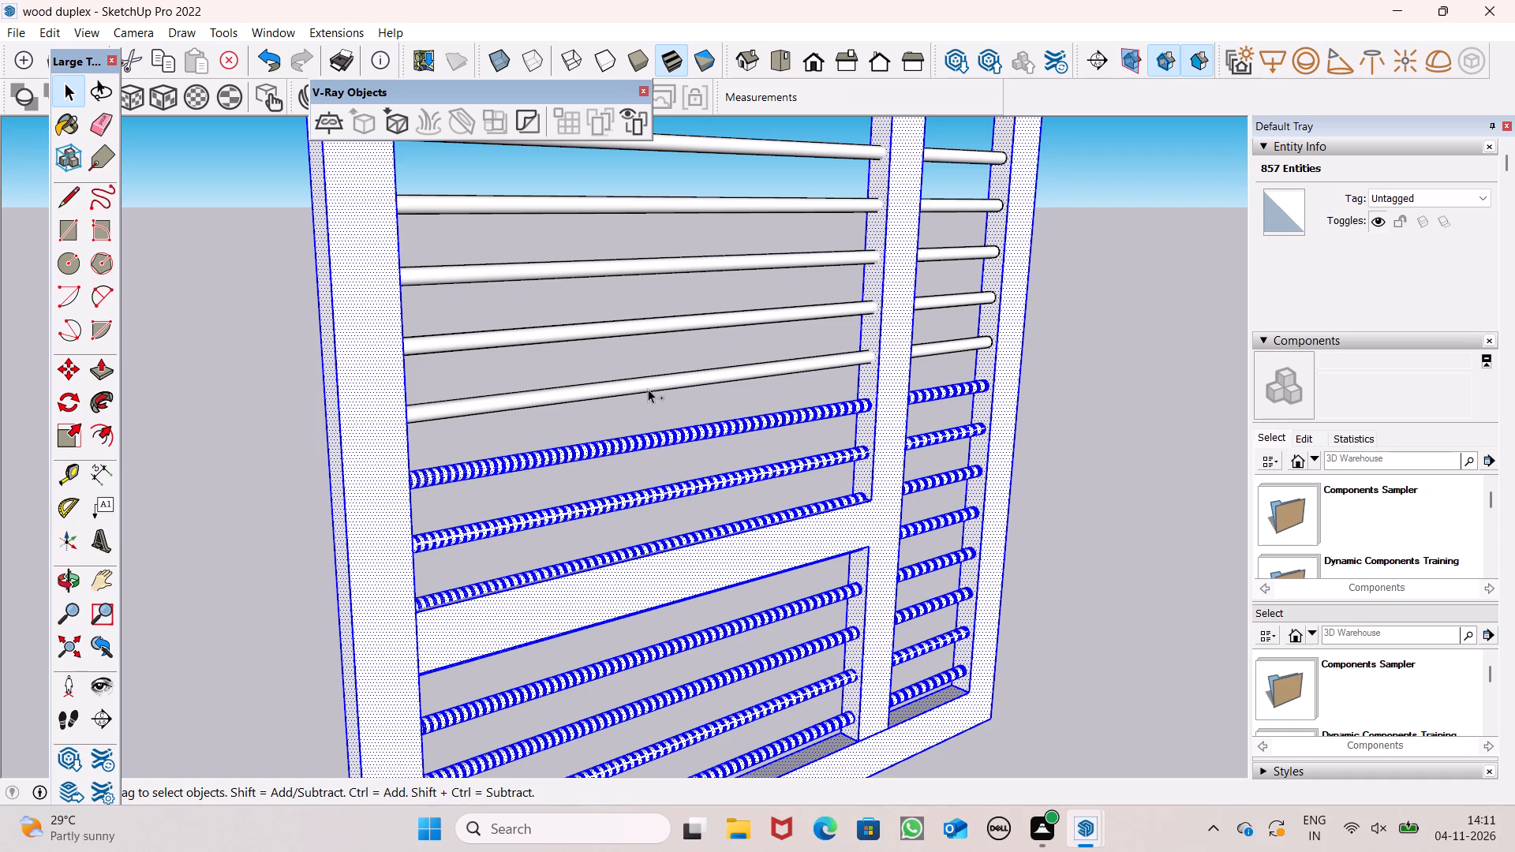
triple_click(648, 387, "ctrl")
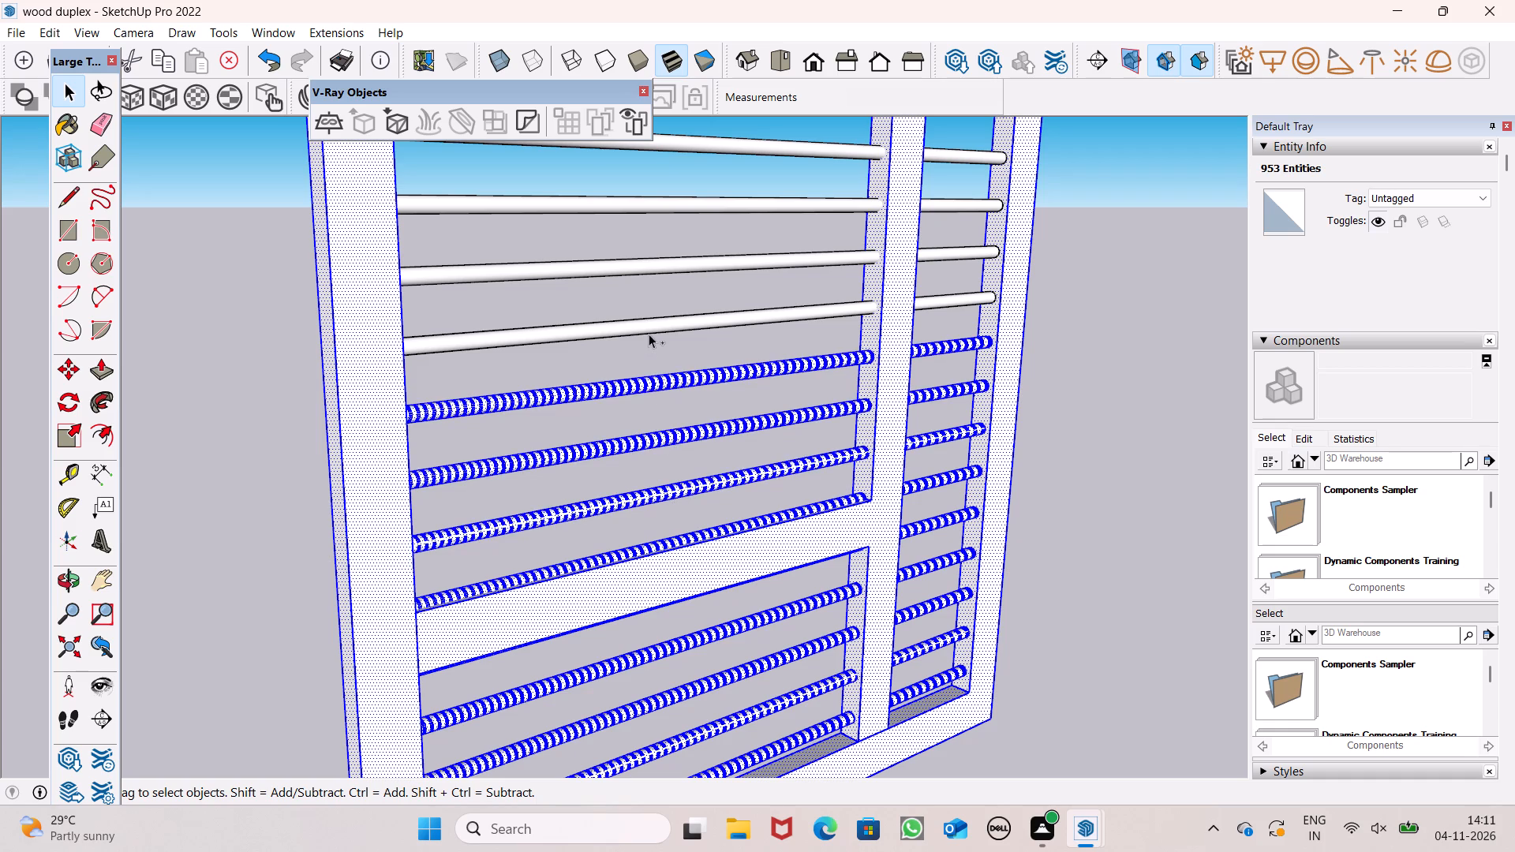
triple_click(649, 325, "ctrl")
scroll(648, 488, "down", 4, "ctrl")
scroll(670, 314, "up", 6, "ctrl")
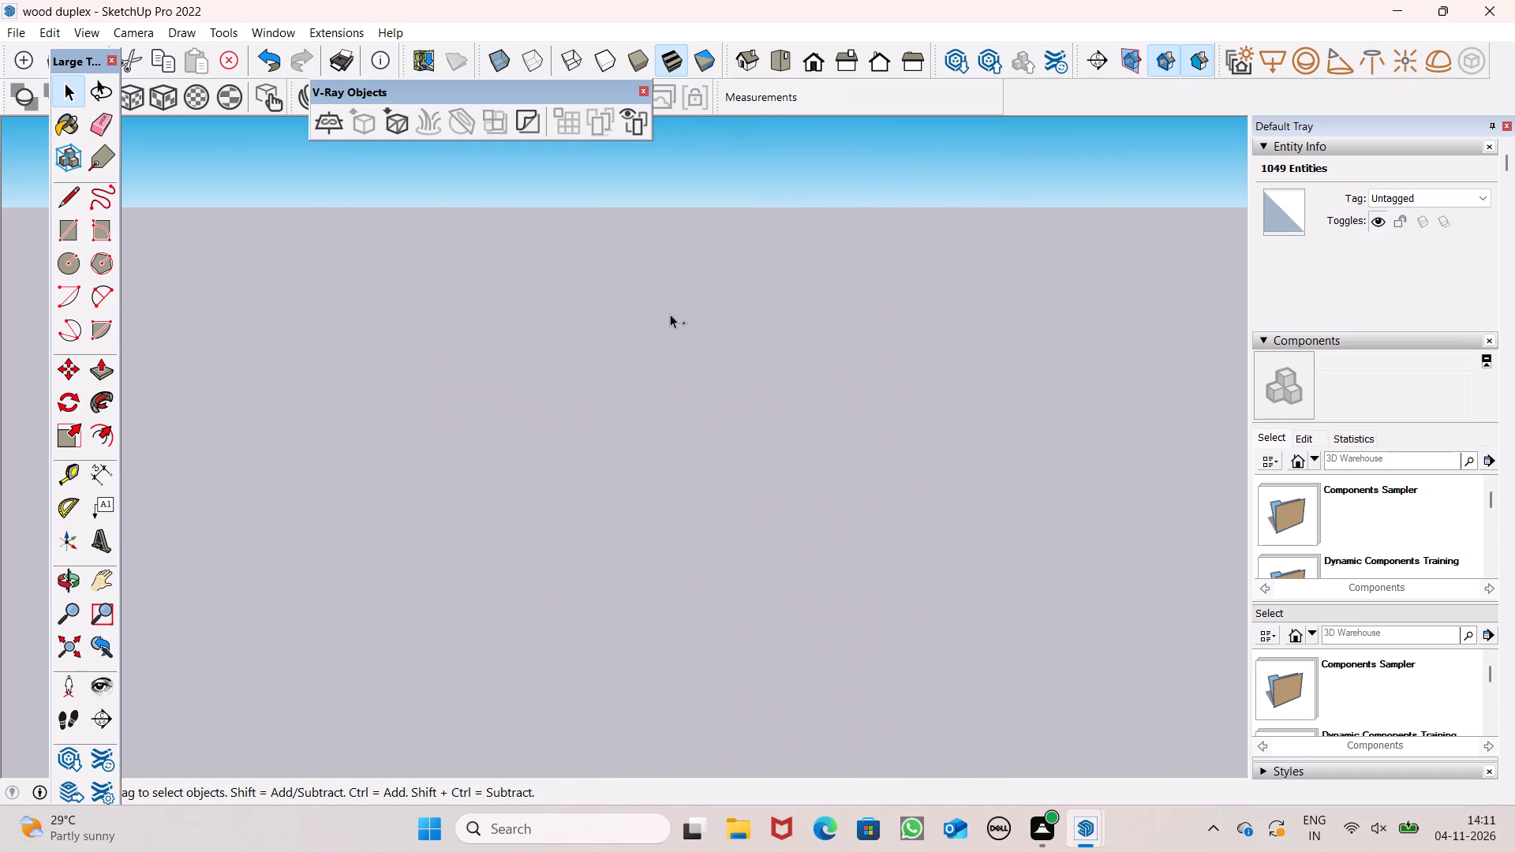
scroll(670, 314, "down", 6, "ctrl")
triple_click(685, 340, "ctrl")
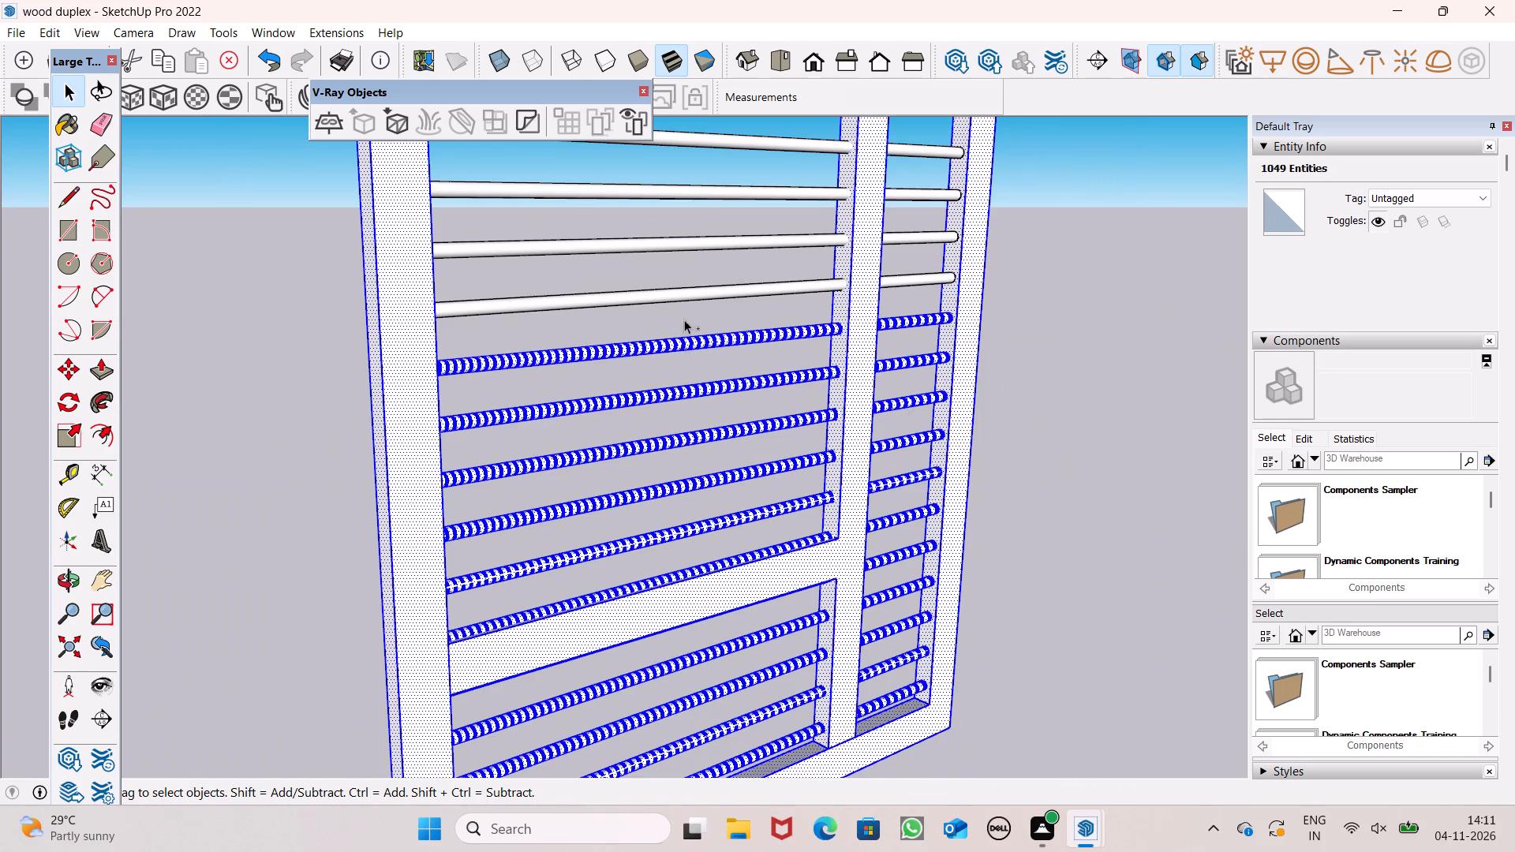
triple_click(682, 293, "ctrl")
scroll(673, 530, "down", 4, "ctrl")
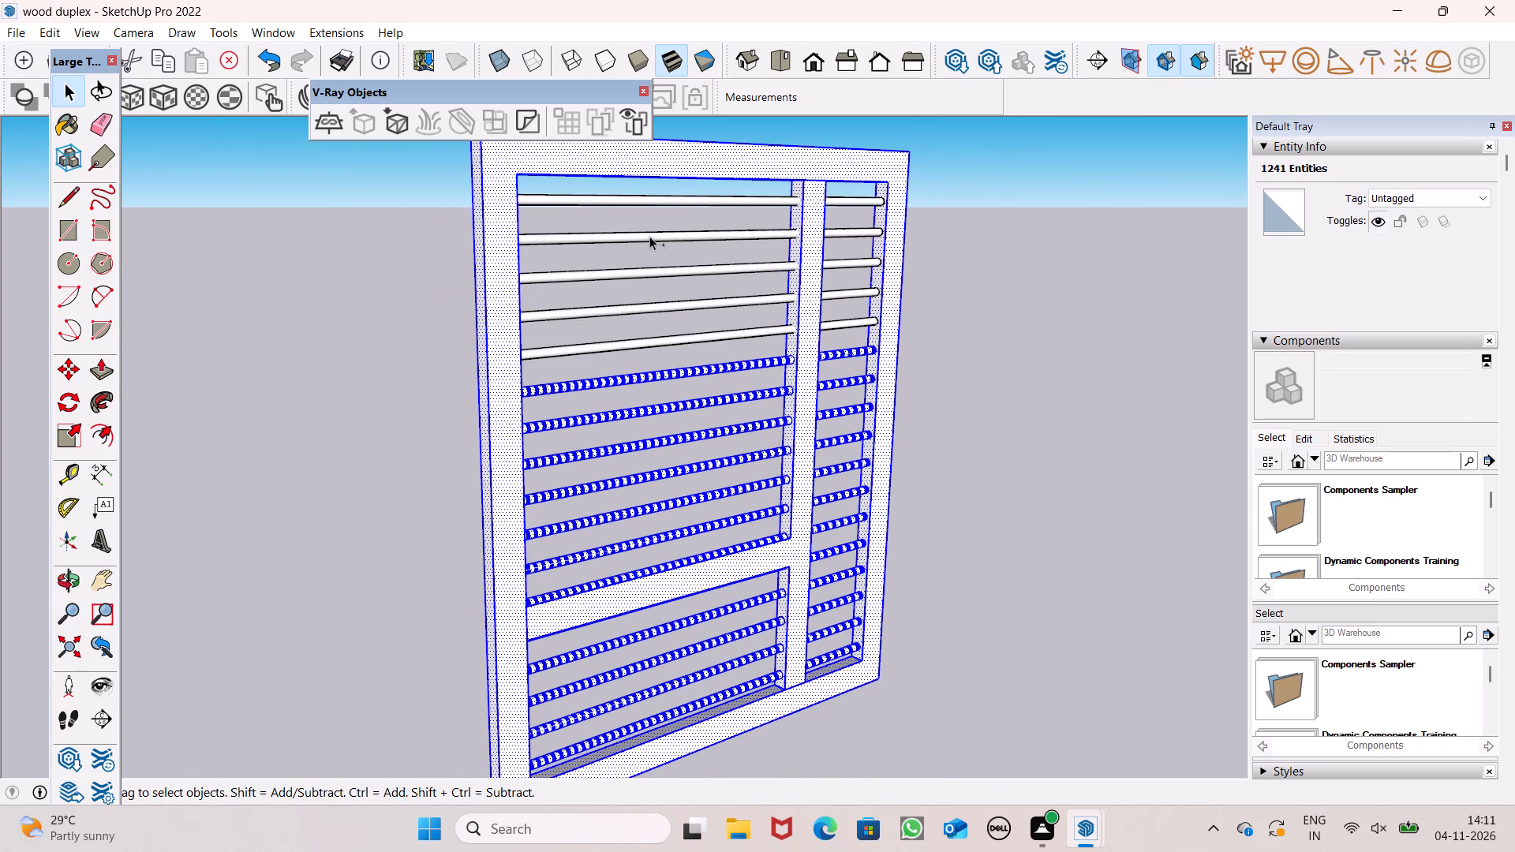
scroll(653, 184, "up", 4, "ctrl")
scroll(653, 184, "down", 2, "ctrl")
triple_click(670, 231, "ctrl")
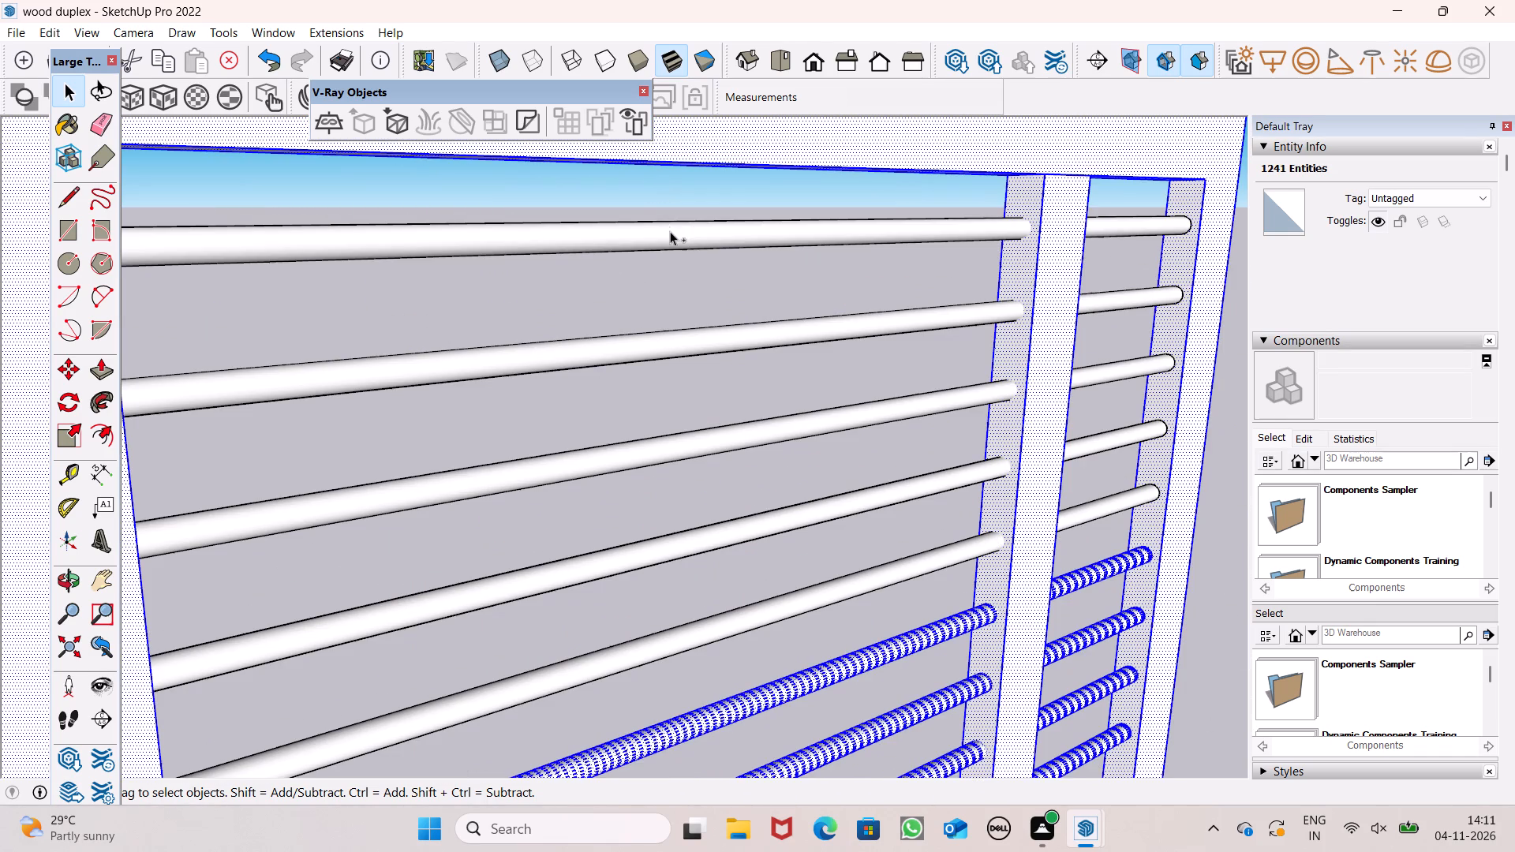
triple_click(666, 340, "ctrl")
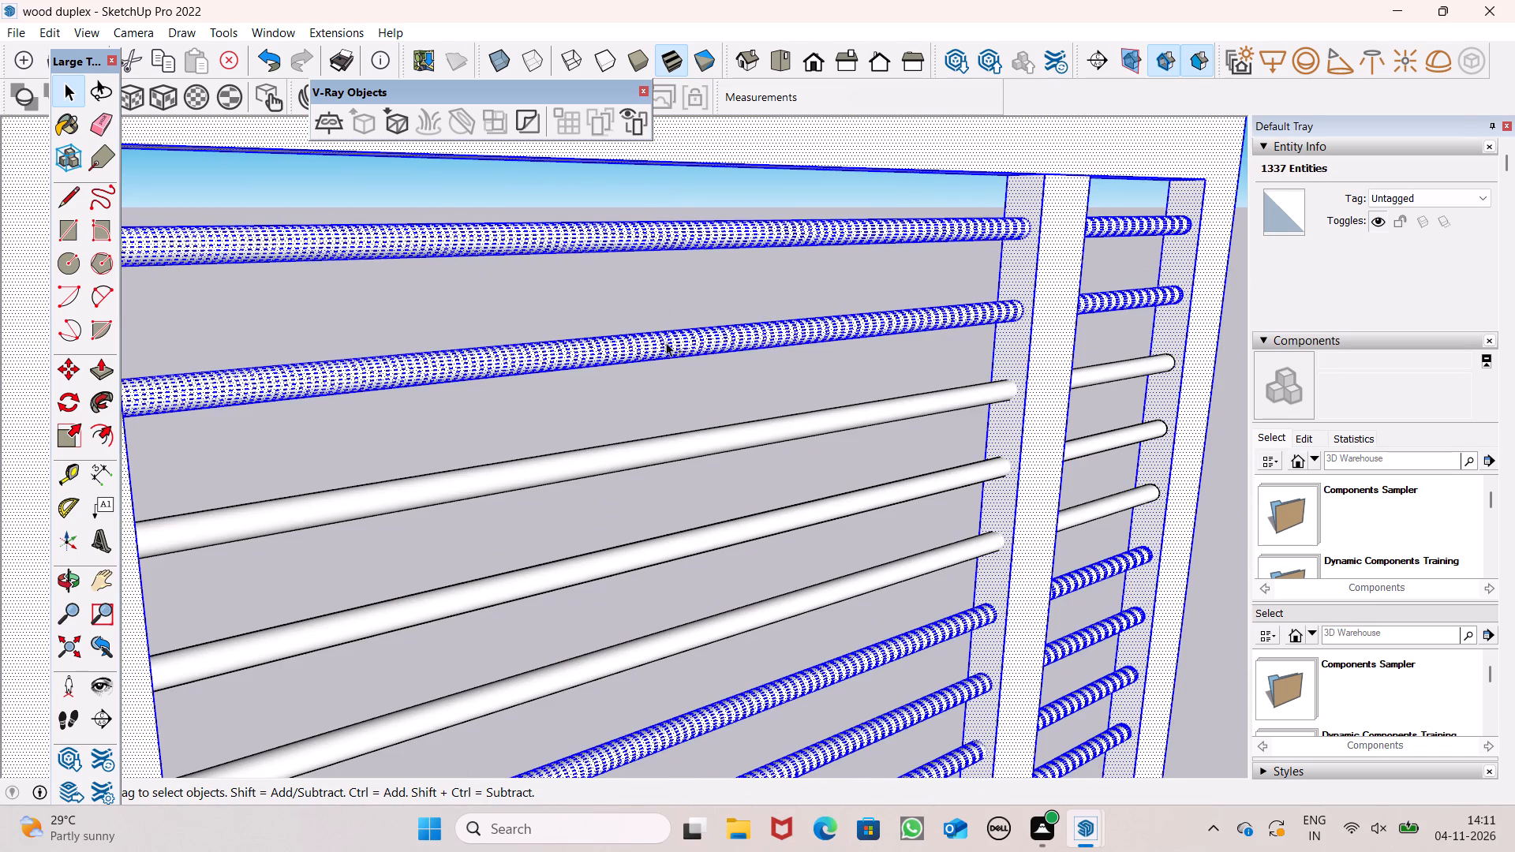
double_click(694, 446, "ctrl")
triple_click(691, 448, "ctrl")
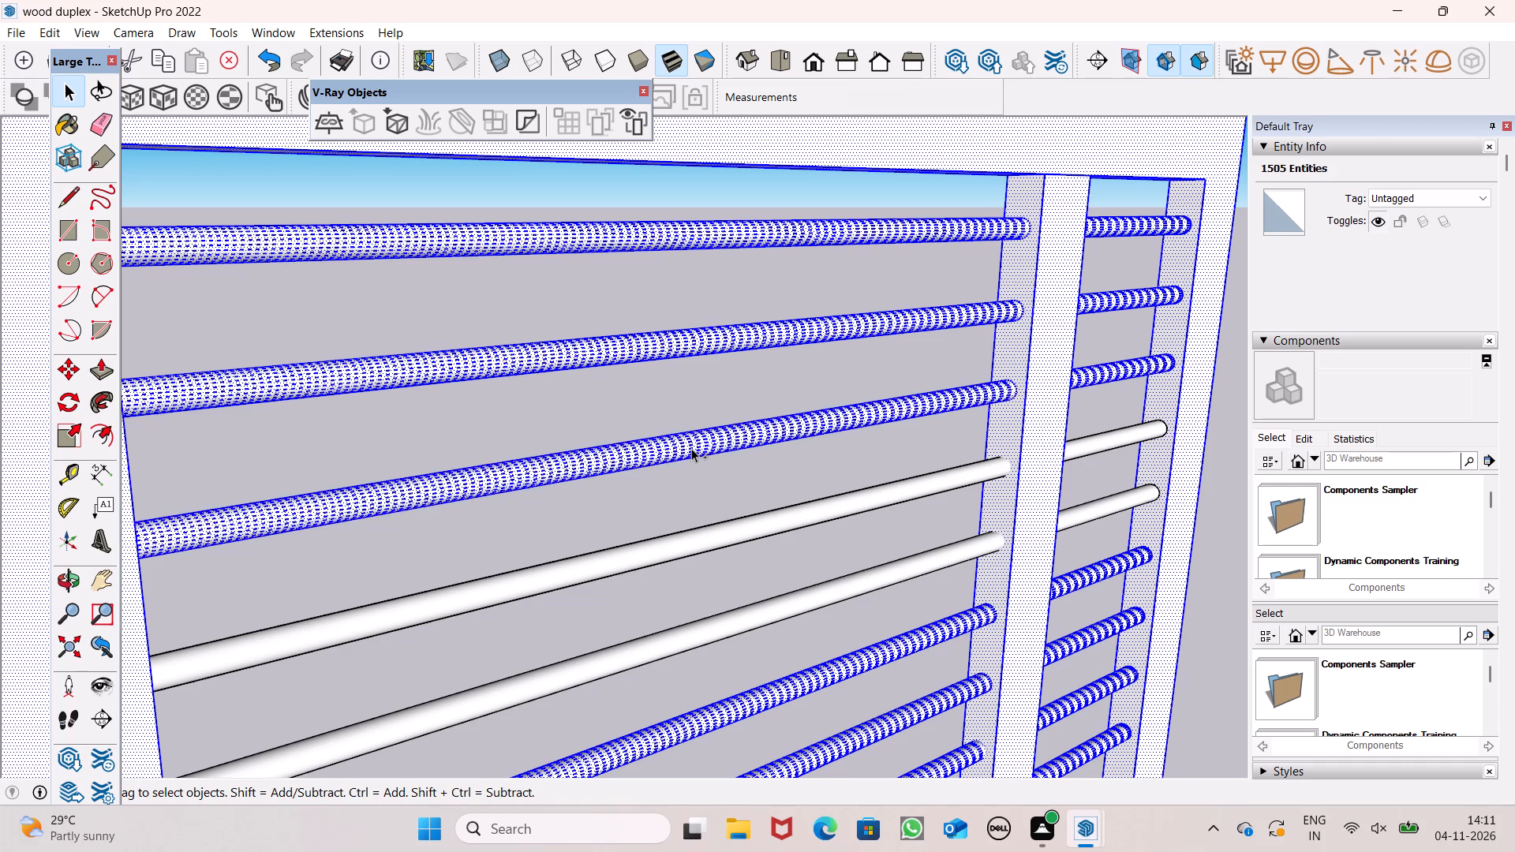
left_click(691, 448, "ctrl")
scroll(688, 447, "down", 2, "ctrl")
triple_click(716, 516, "ctrl")
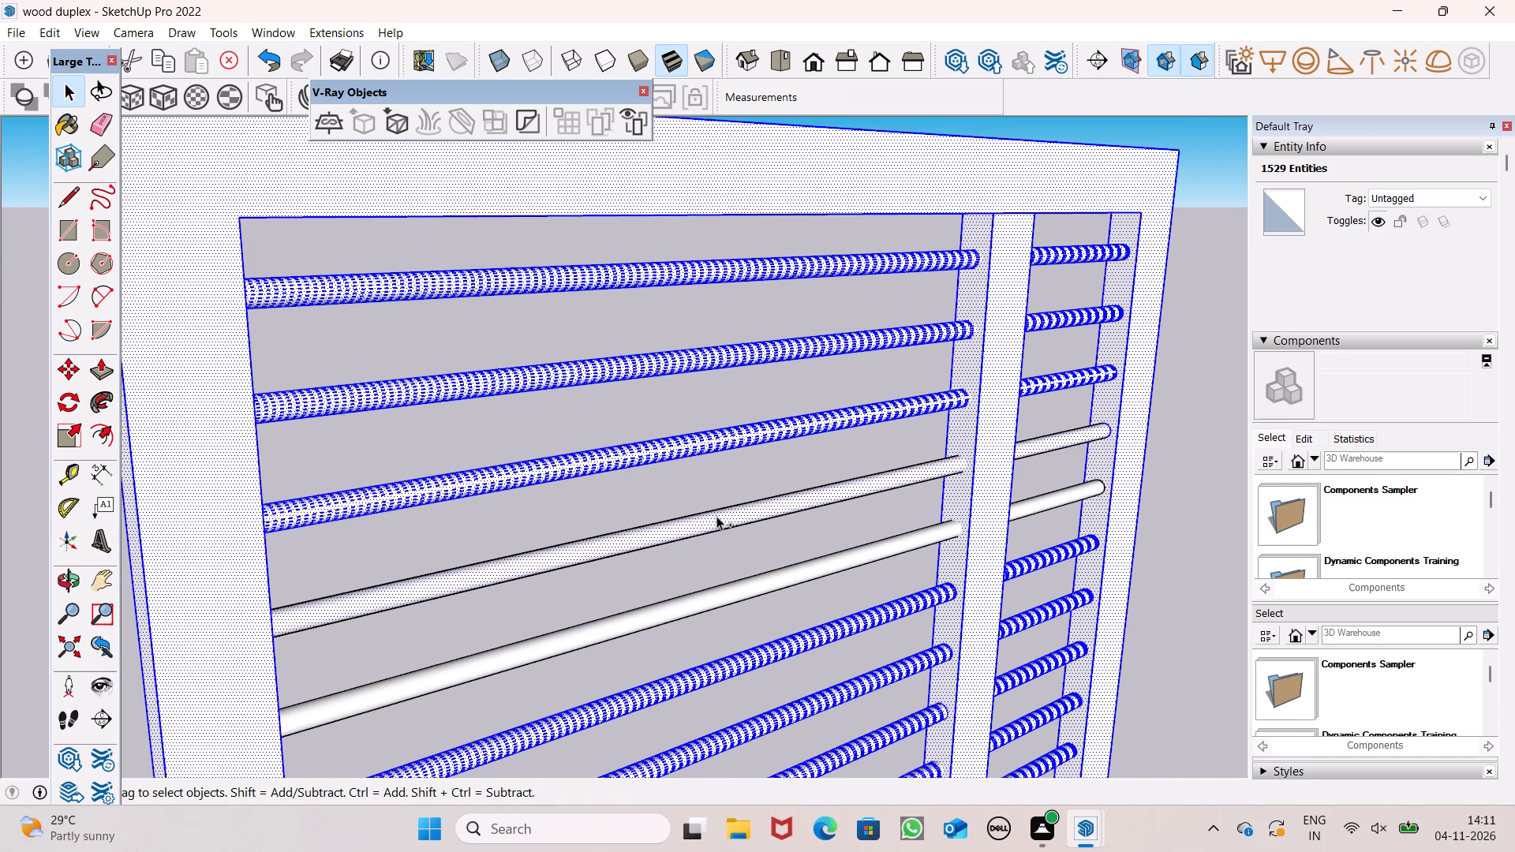
triple_click(739, 587, "ctrl")
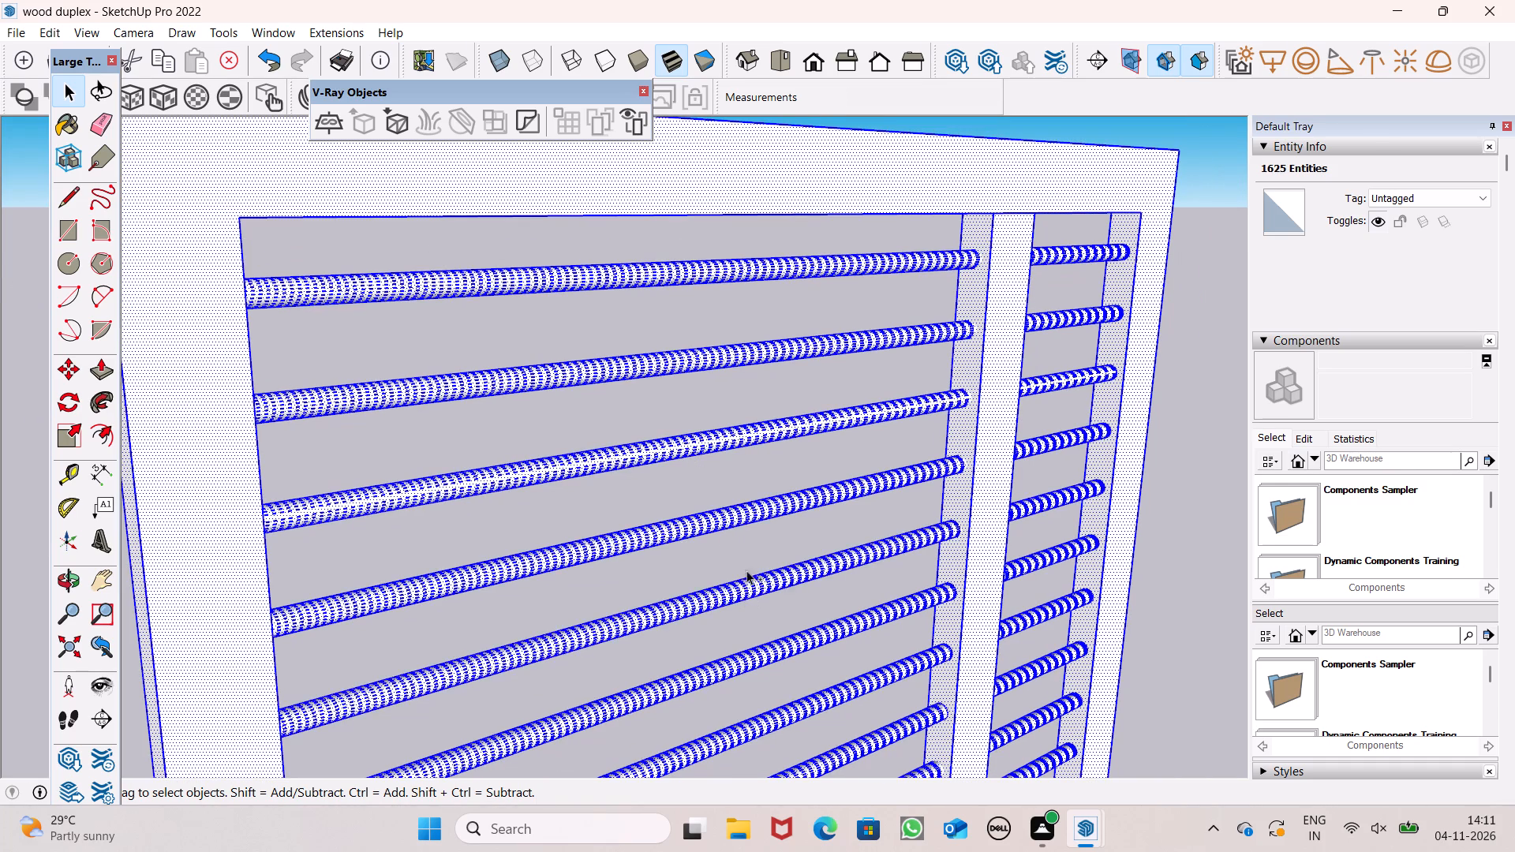
scroll(796, 435, "down", 19, "ctrl")
scroll(879, 432, "down", 2, "ctrl")
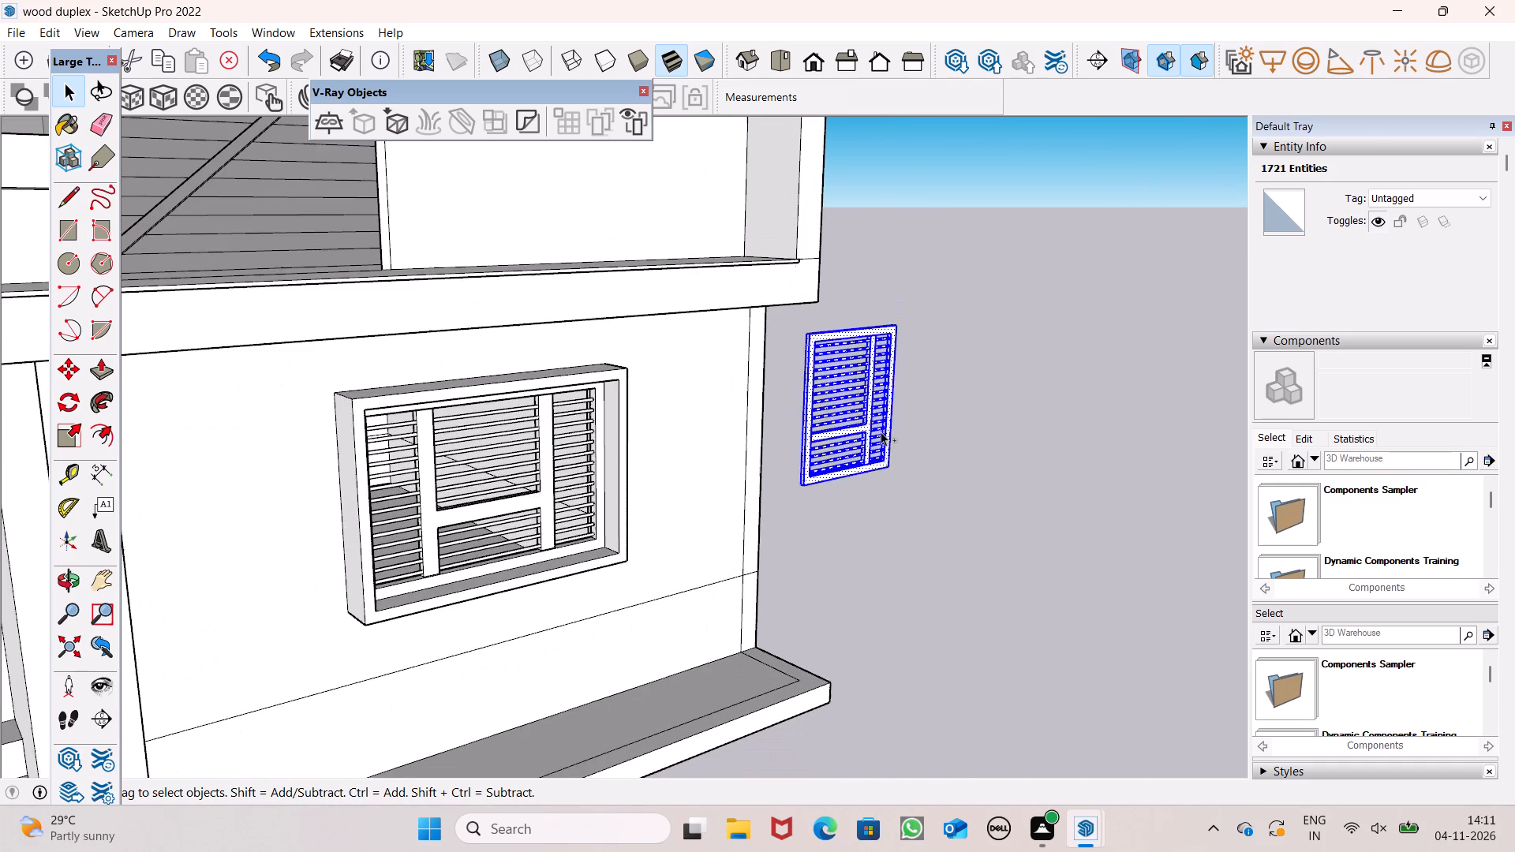
scroll(933, 427, "down", 9, "ctrl")
scroll(900, 410, "up", 3, "ctrl")
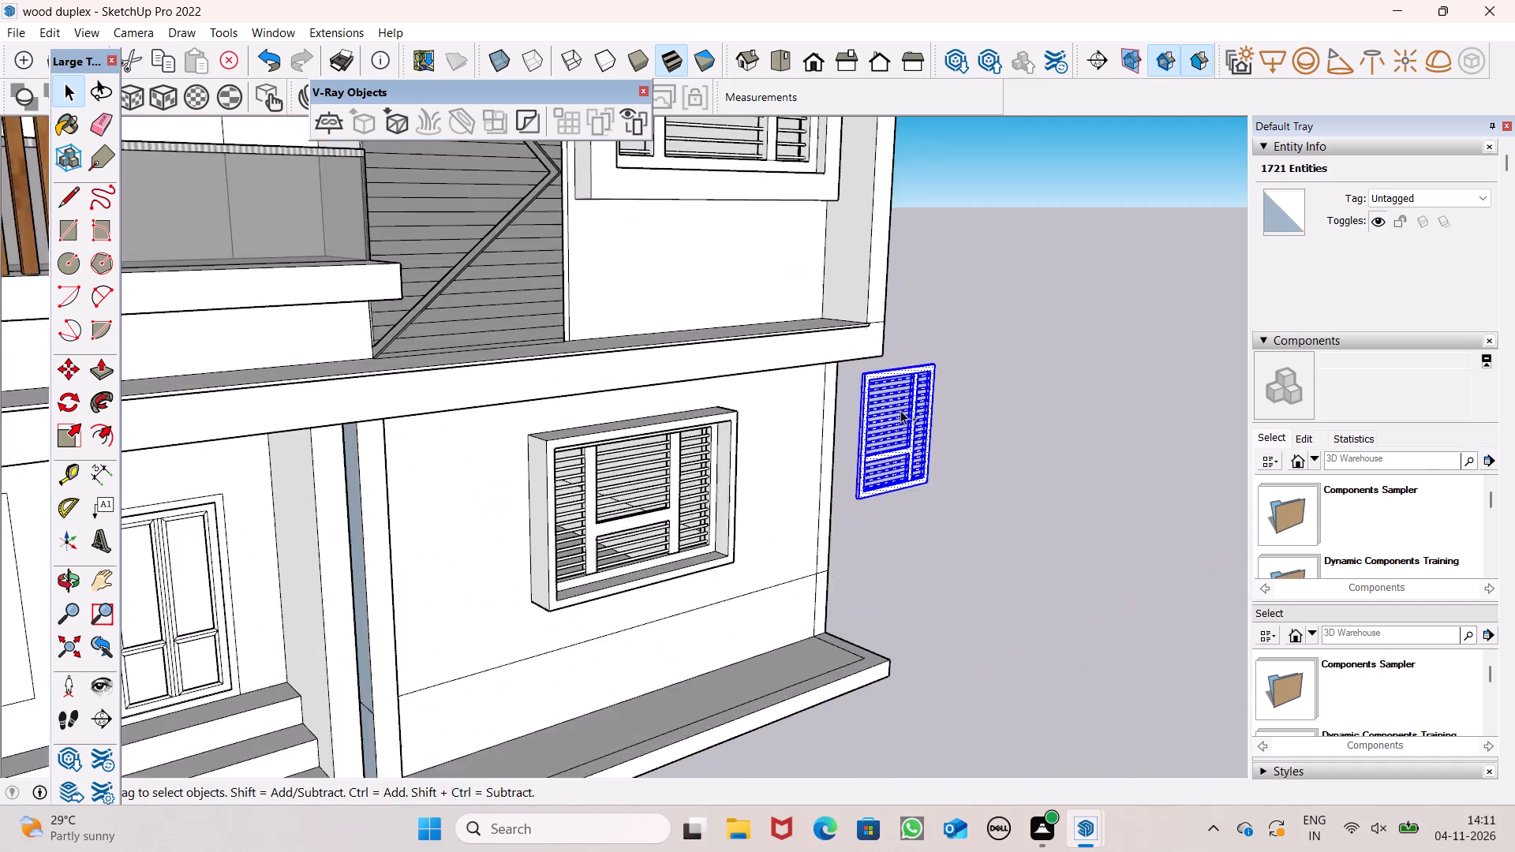
scroll(900, 410, "up", 11, "ctrl")
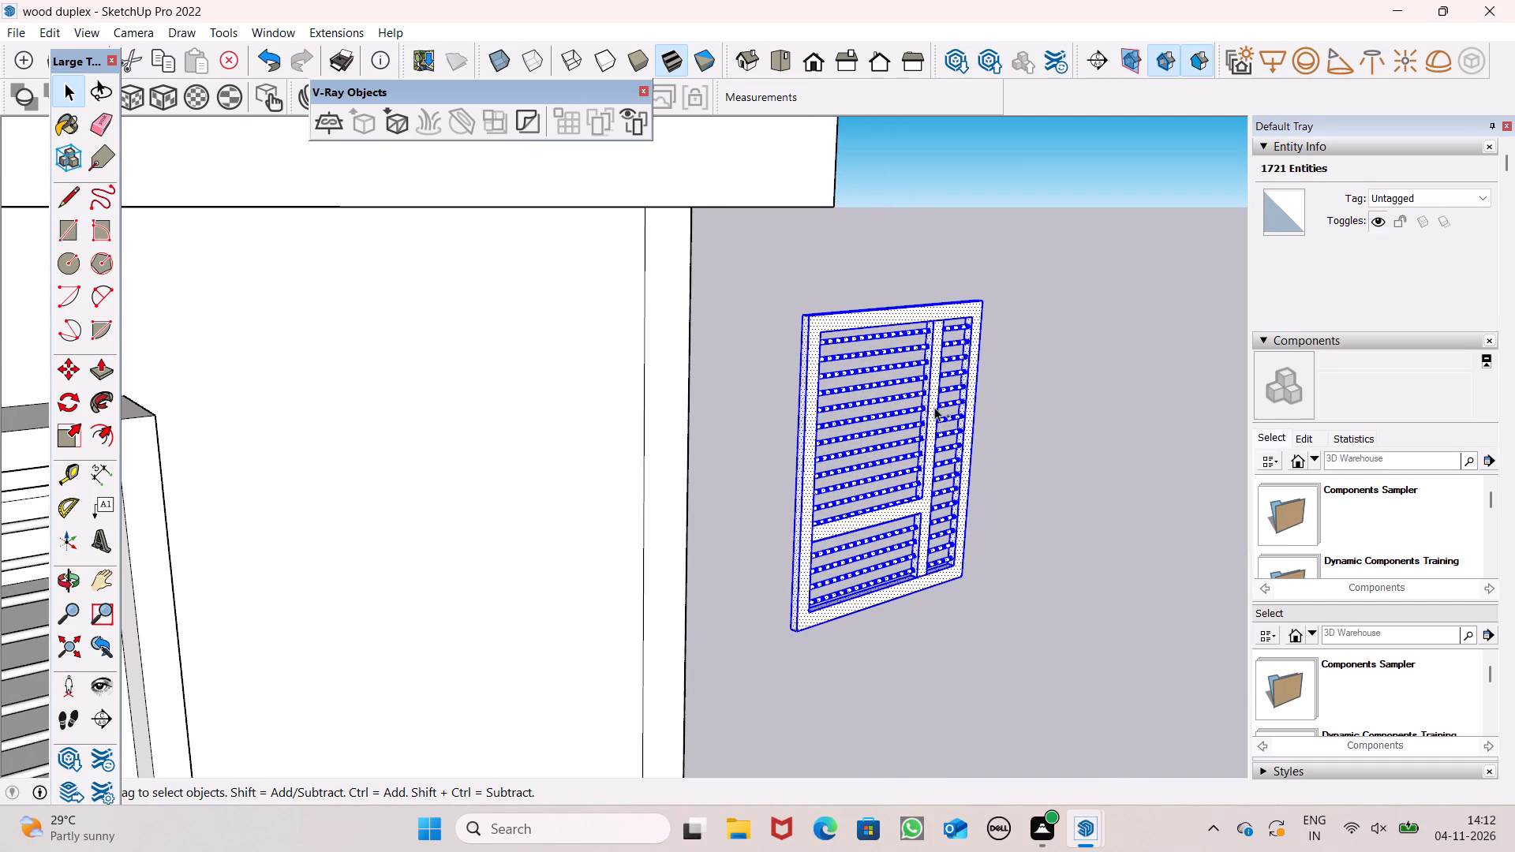
right_click(935, 407, "ctrl")
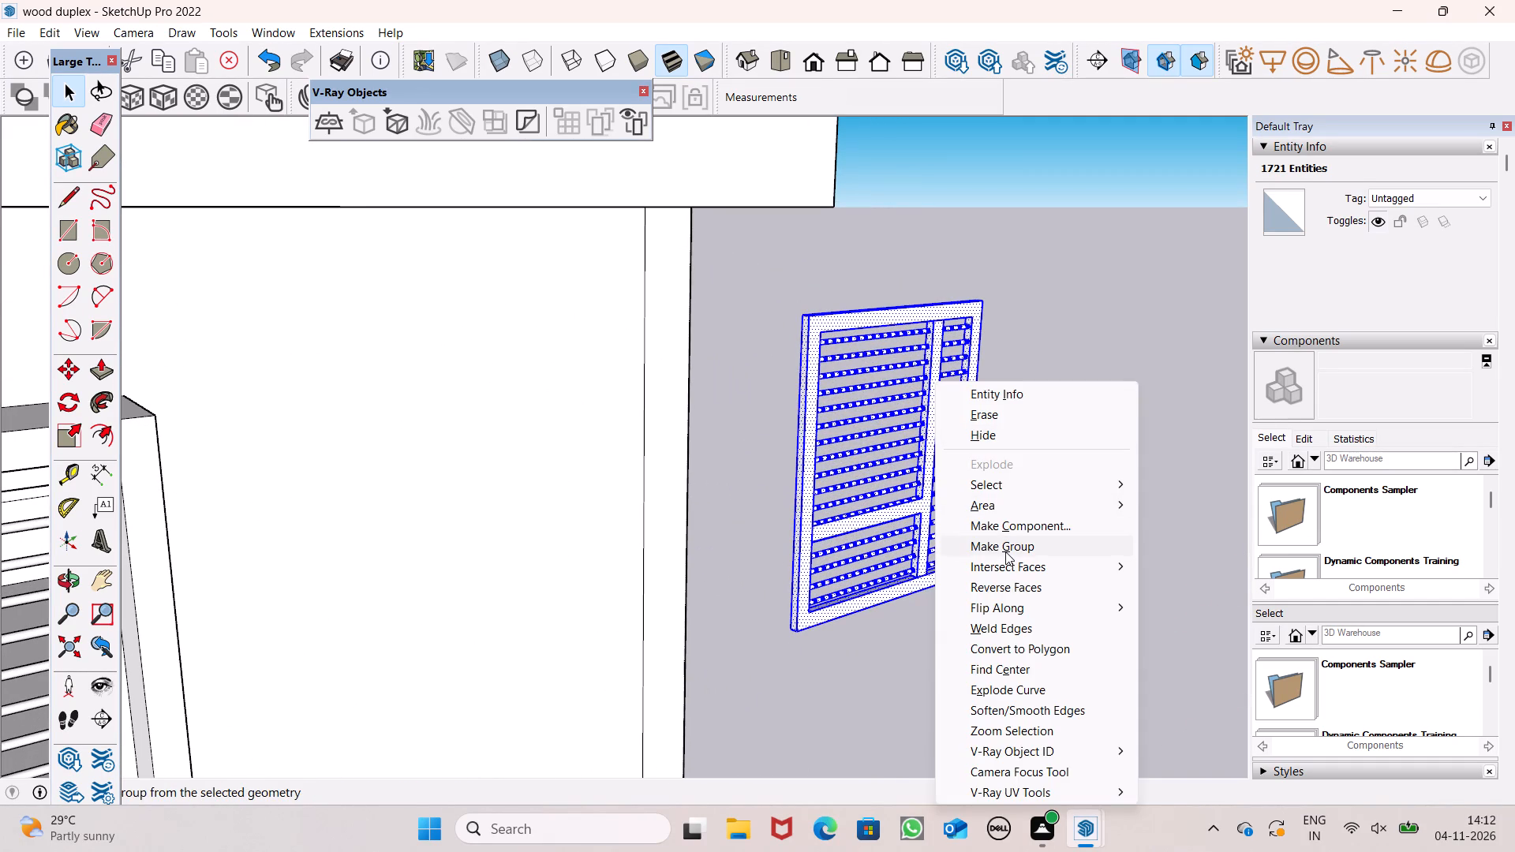
left_click(1005, 551)
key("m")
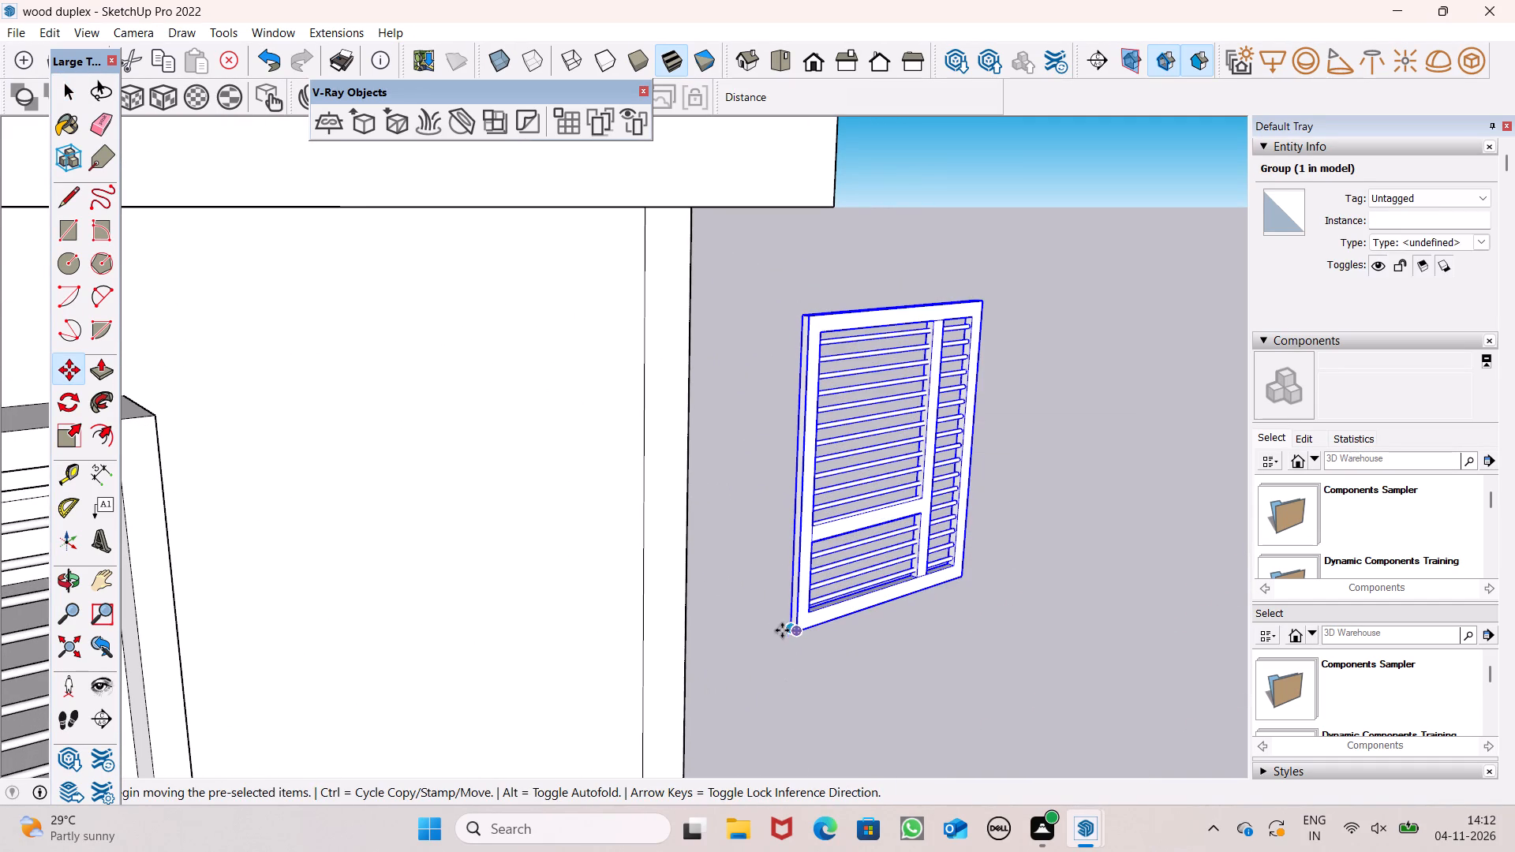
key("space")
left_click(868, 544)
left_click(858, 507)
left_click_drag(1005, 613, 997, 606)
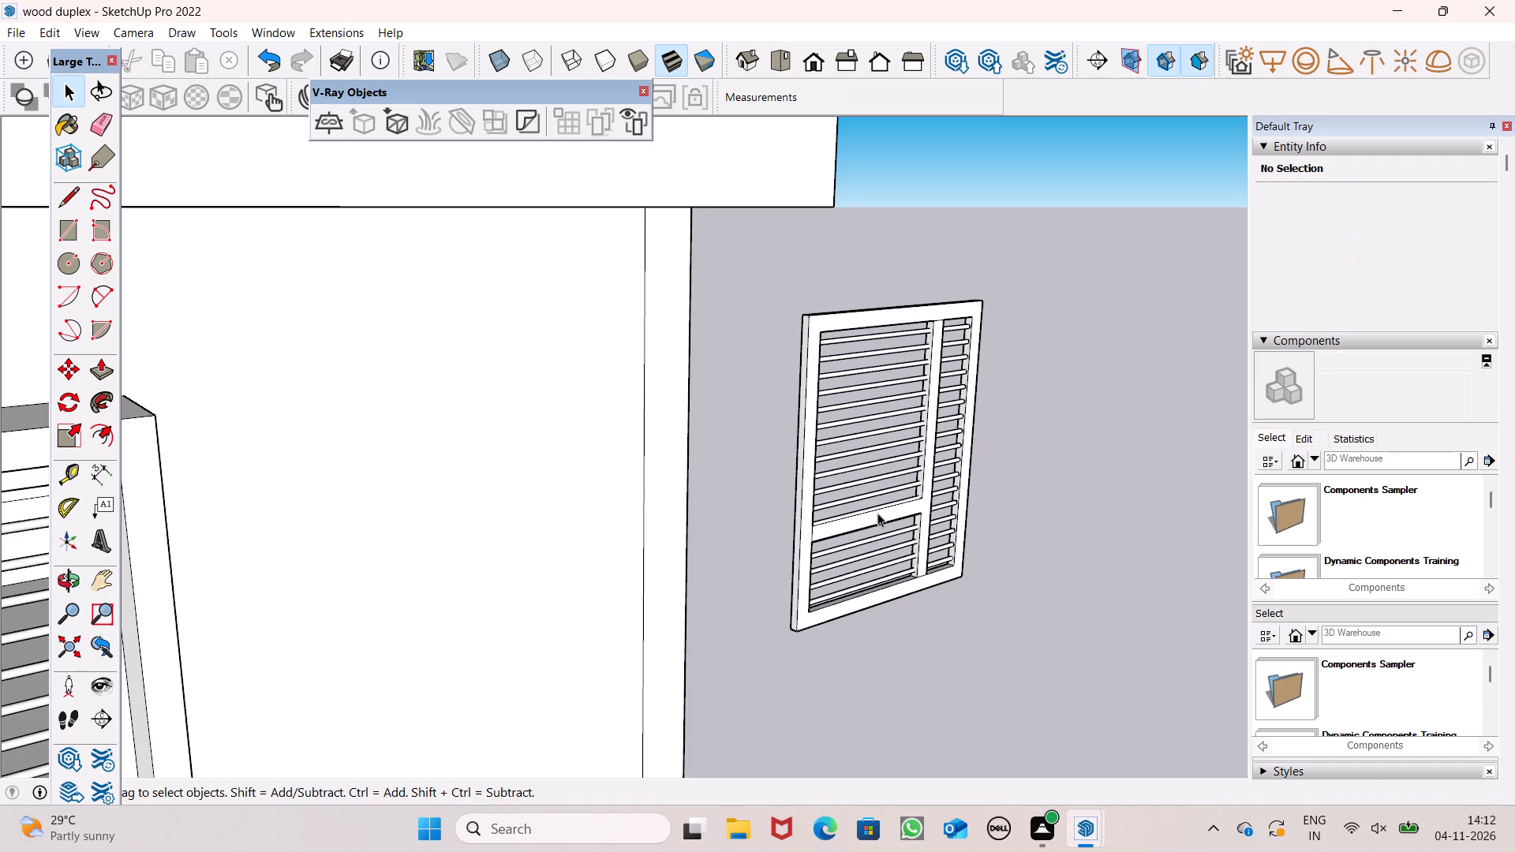
Copy the window group by its back lower corner onto the lower corner of the window outline beside the entrance door.
left_click(888, 515)
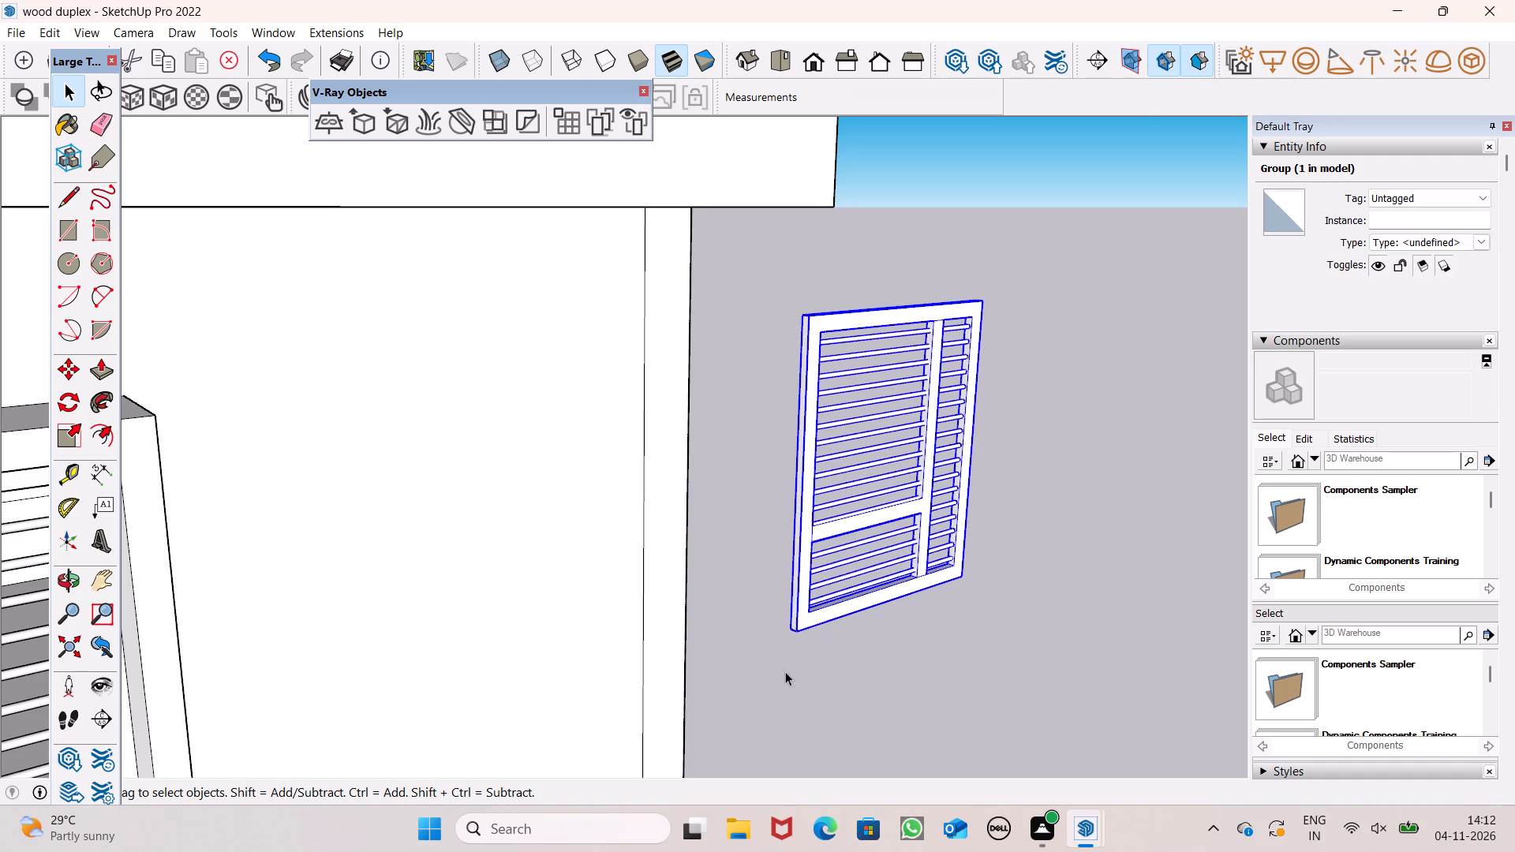
key("m")
scroll(772, 648, "up", 9)
left_click(830, 570)
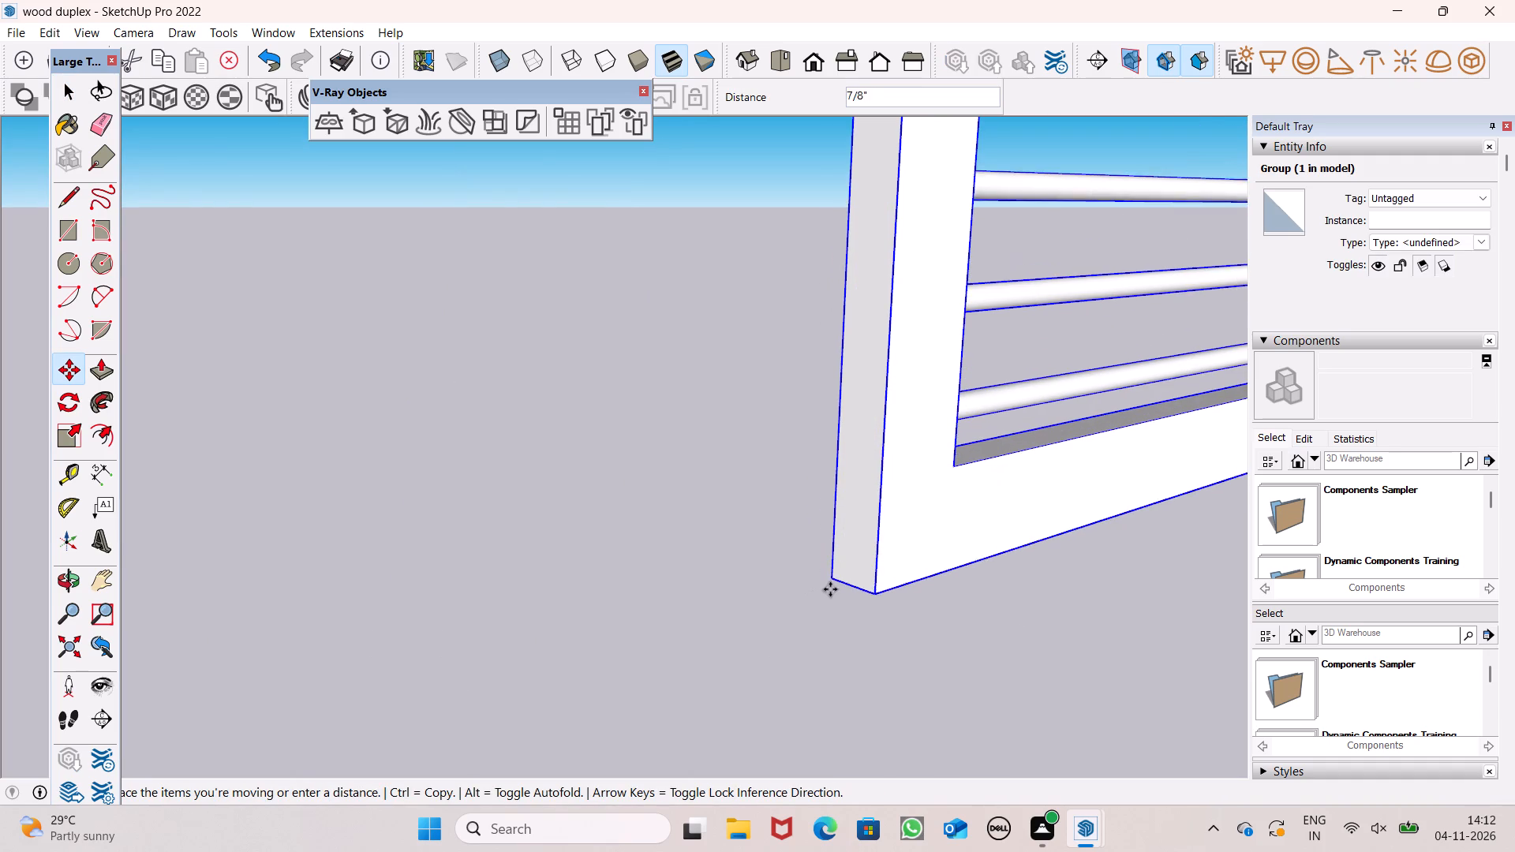
scroll(896, 602, "down", 16)
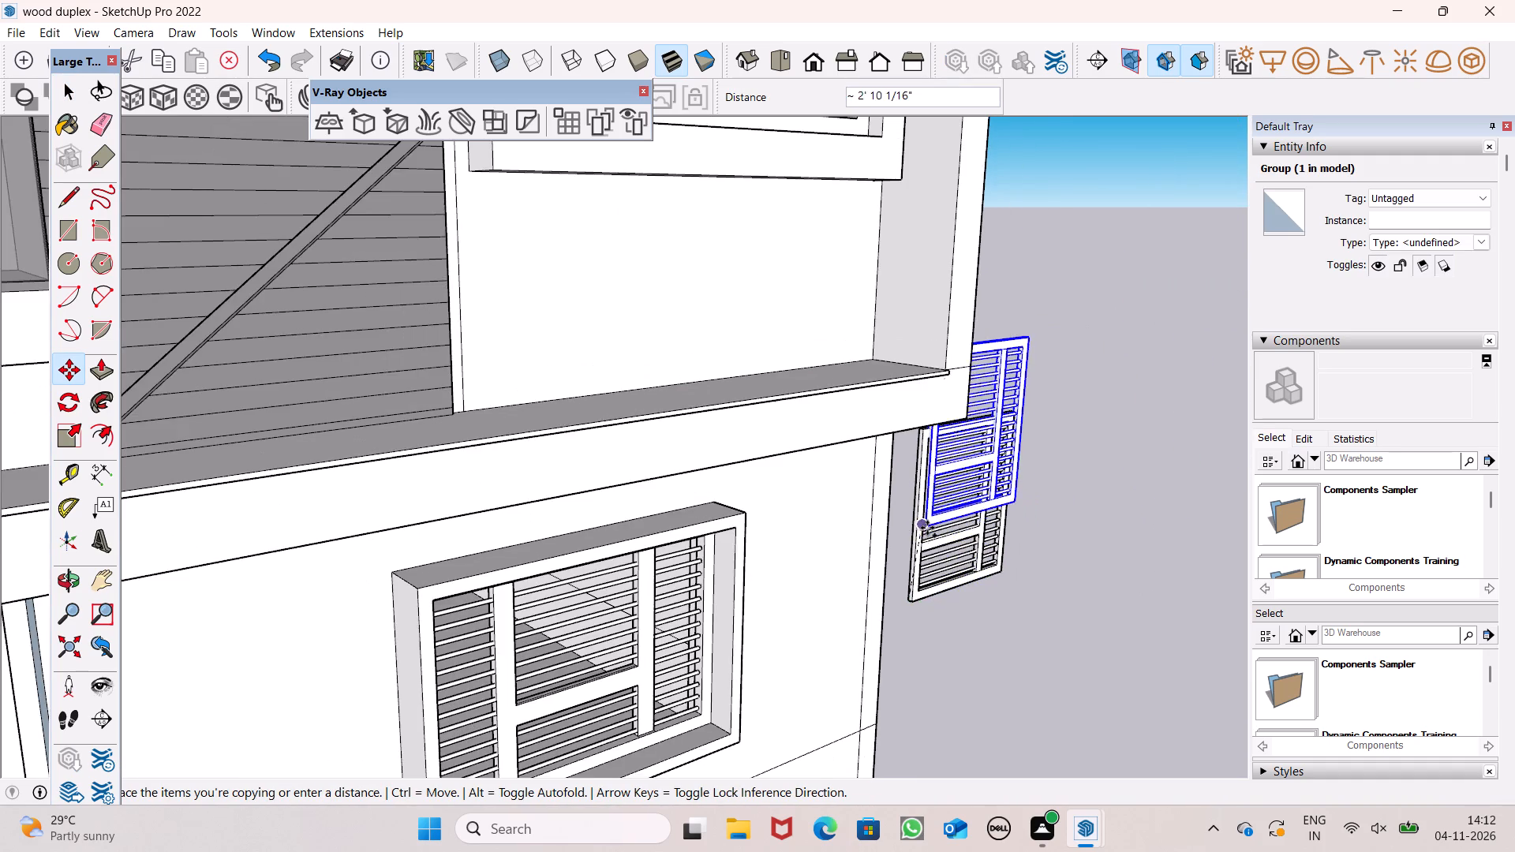
scroll(927, 528, "down", 12)
scroll(595, 691, "up", 5)
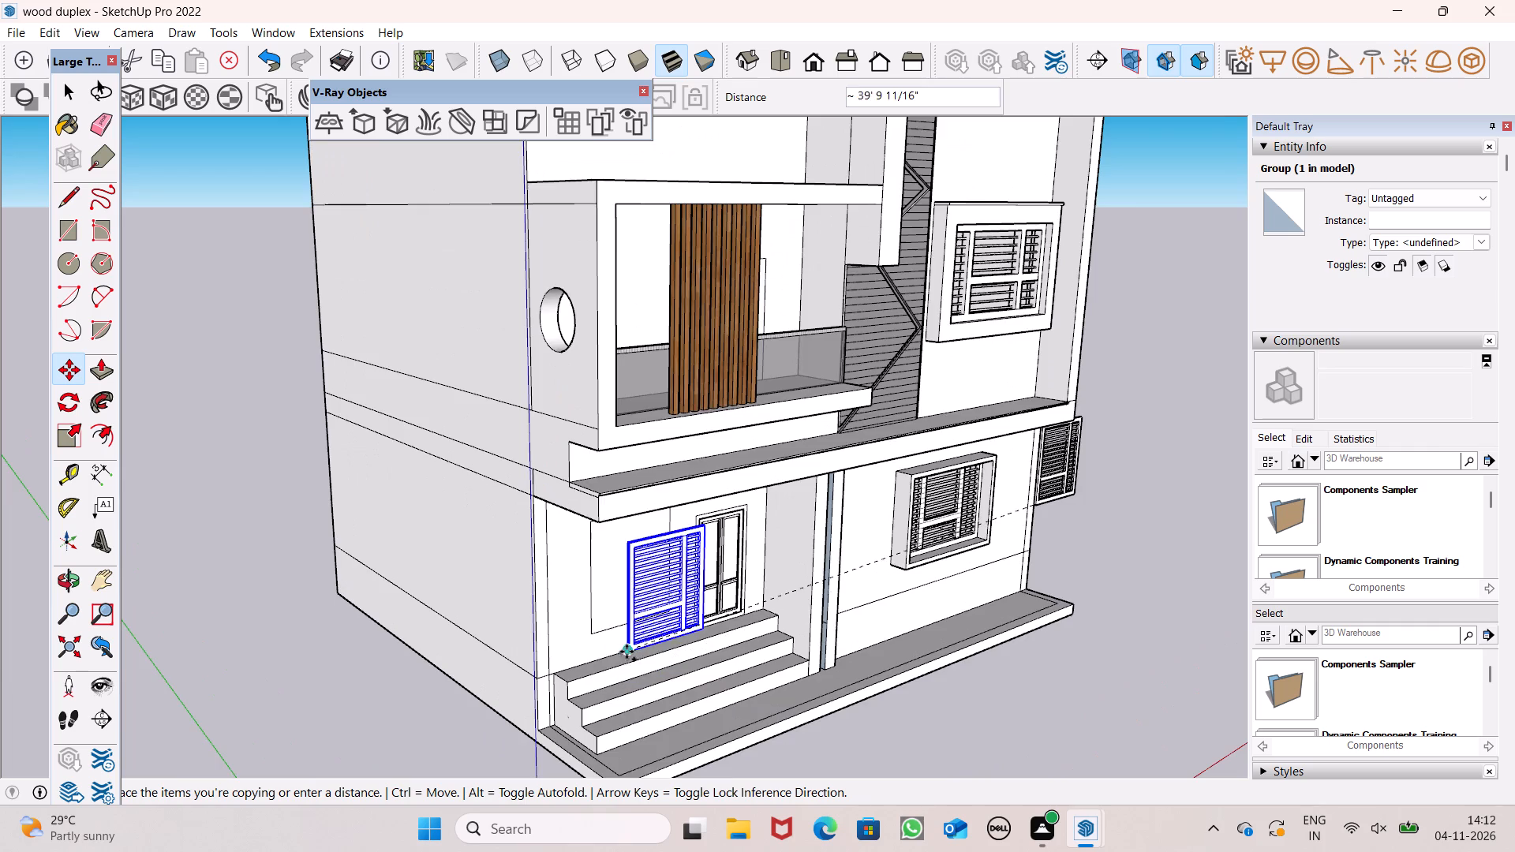
scroll(627, 652, "up", 2)
scroll(517, 632, "up", 6)
scroll(618, 634, "up", 9)
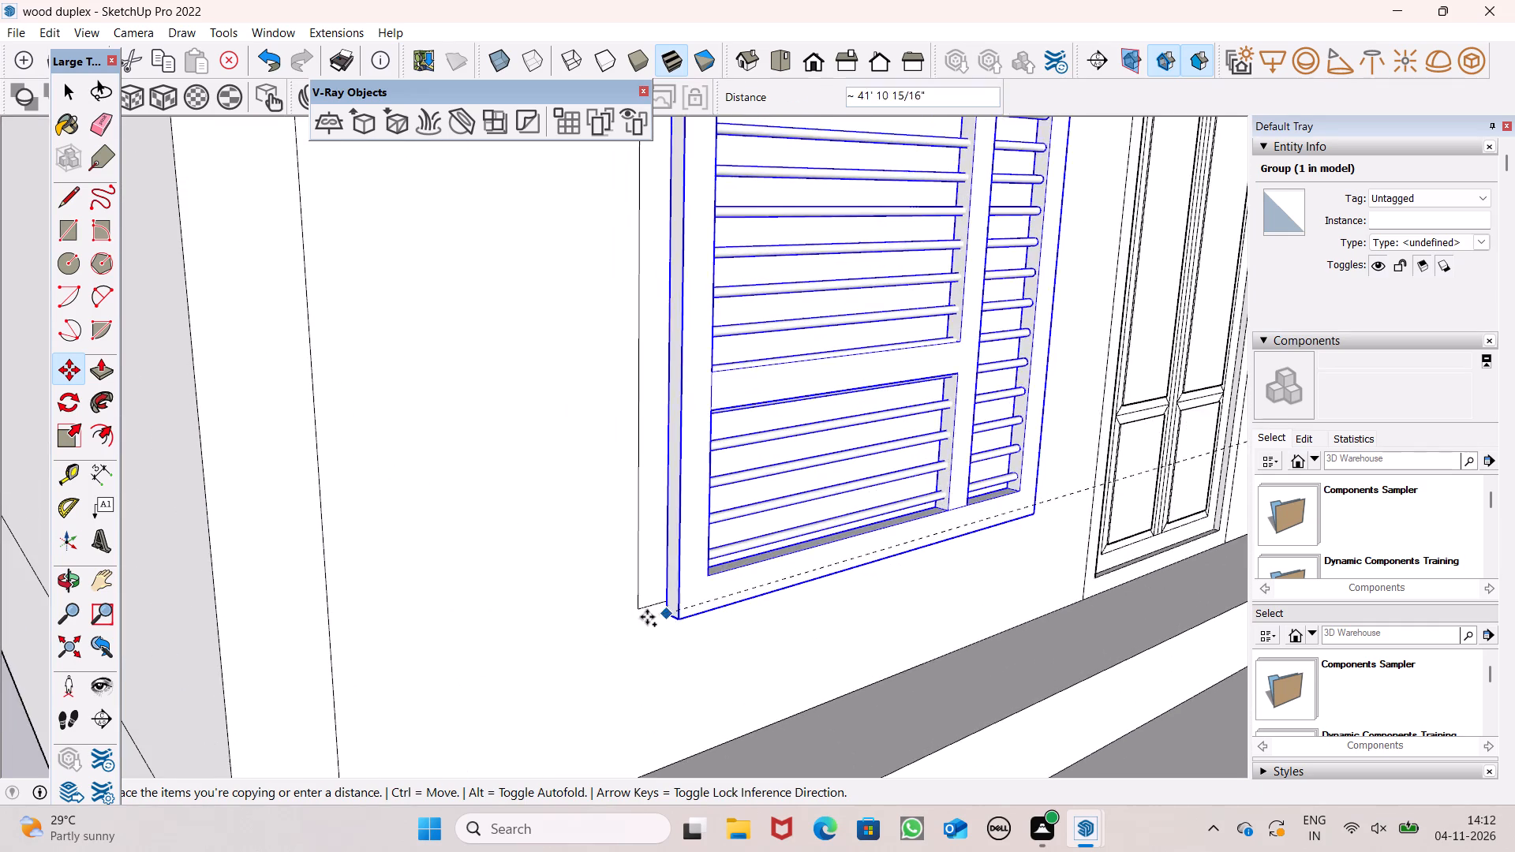
scroll(638, 618, "up", 14)
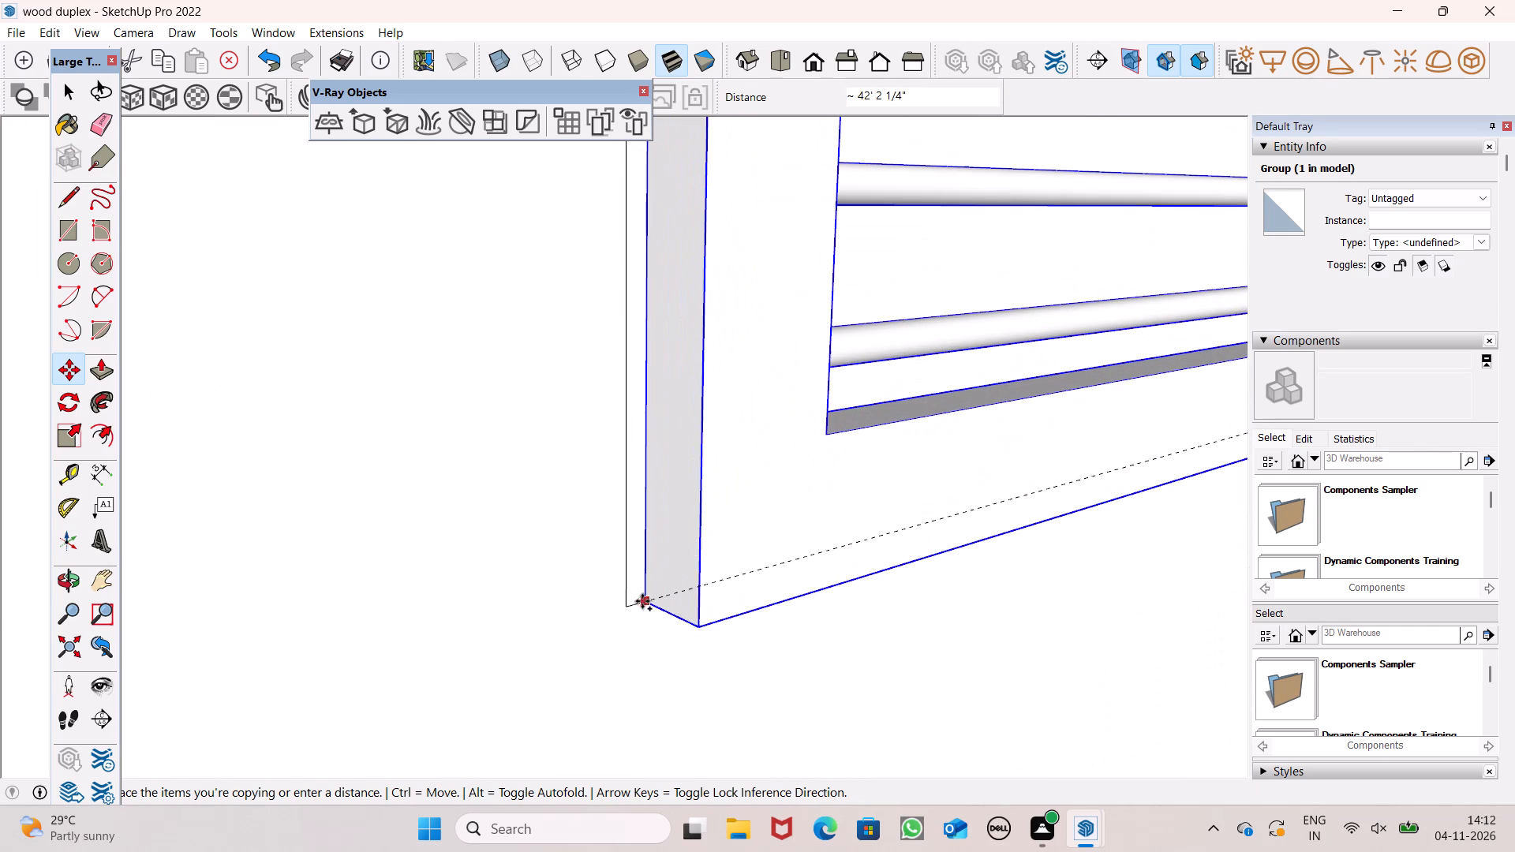
left_click(627, 609)
key("space")
Examine how the copied window sits on the wall above the entrance steps, next to the door.
scroll(543, 608, "down", 14)
scroll(512, 611, "up", 1)
scroll(519, 562, "down", 3)
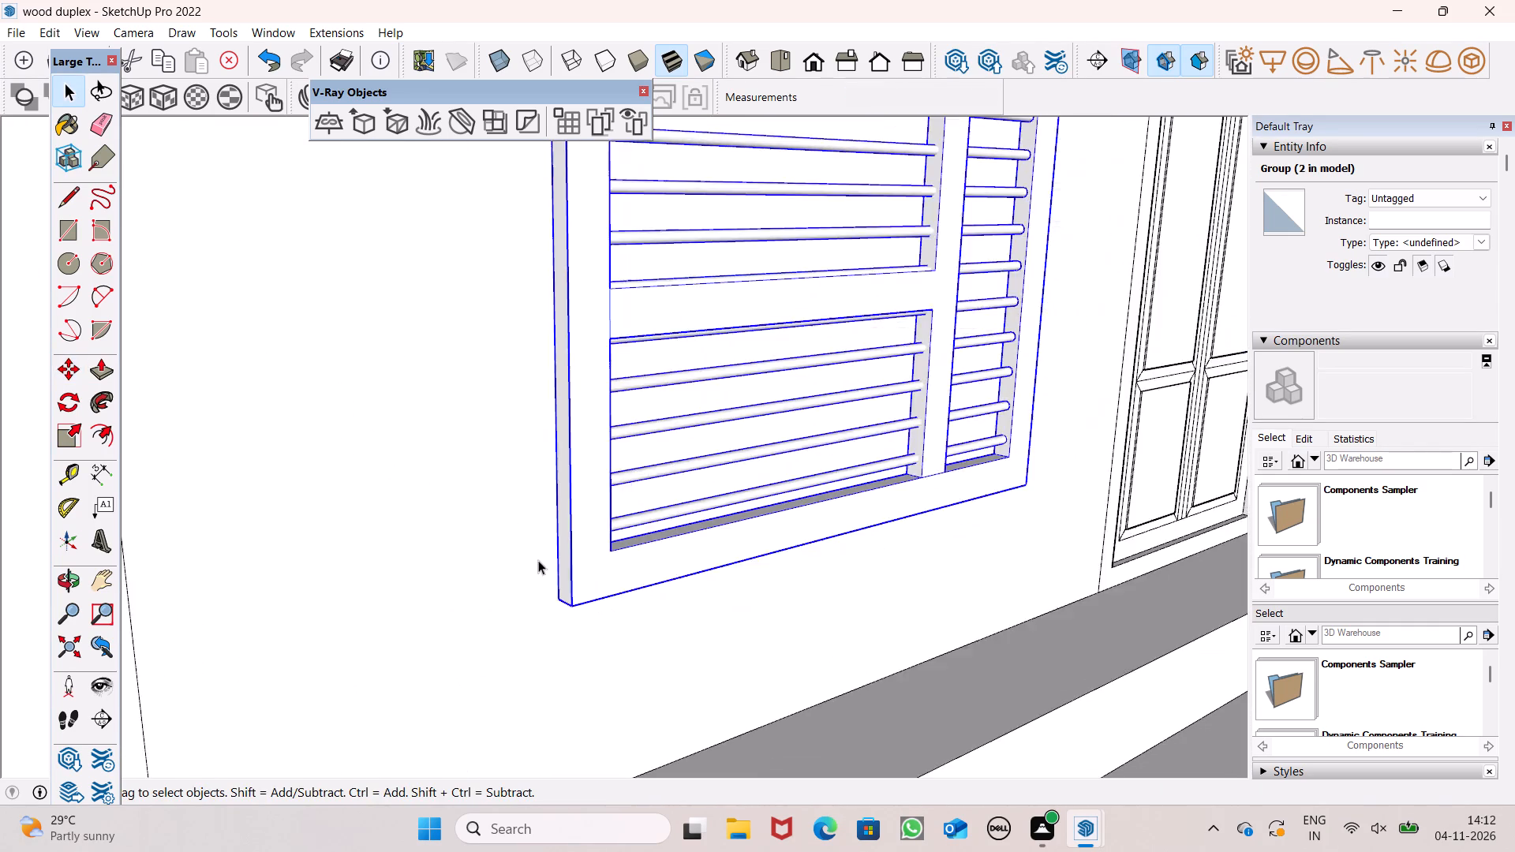
scroll(538, 560, "down", 13)
key("o")
left_click_drag(701, 564, 598, 551)
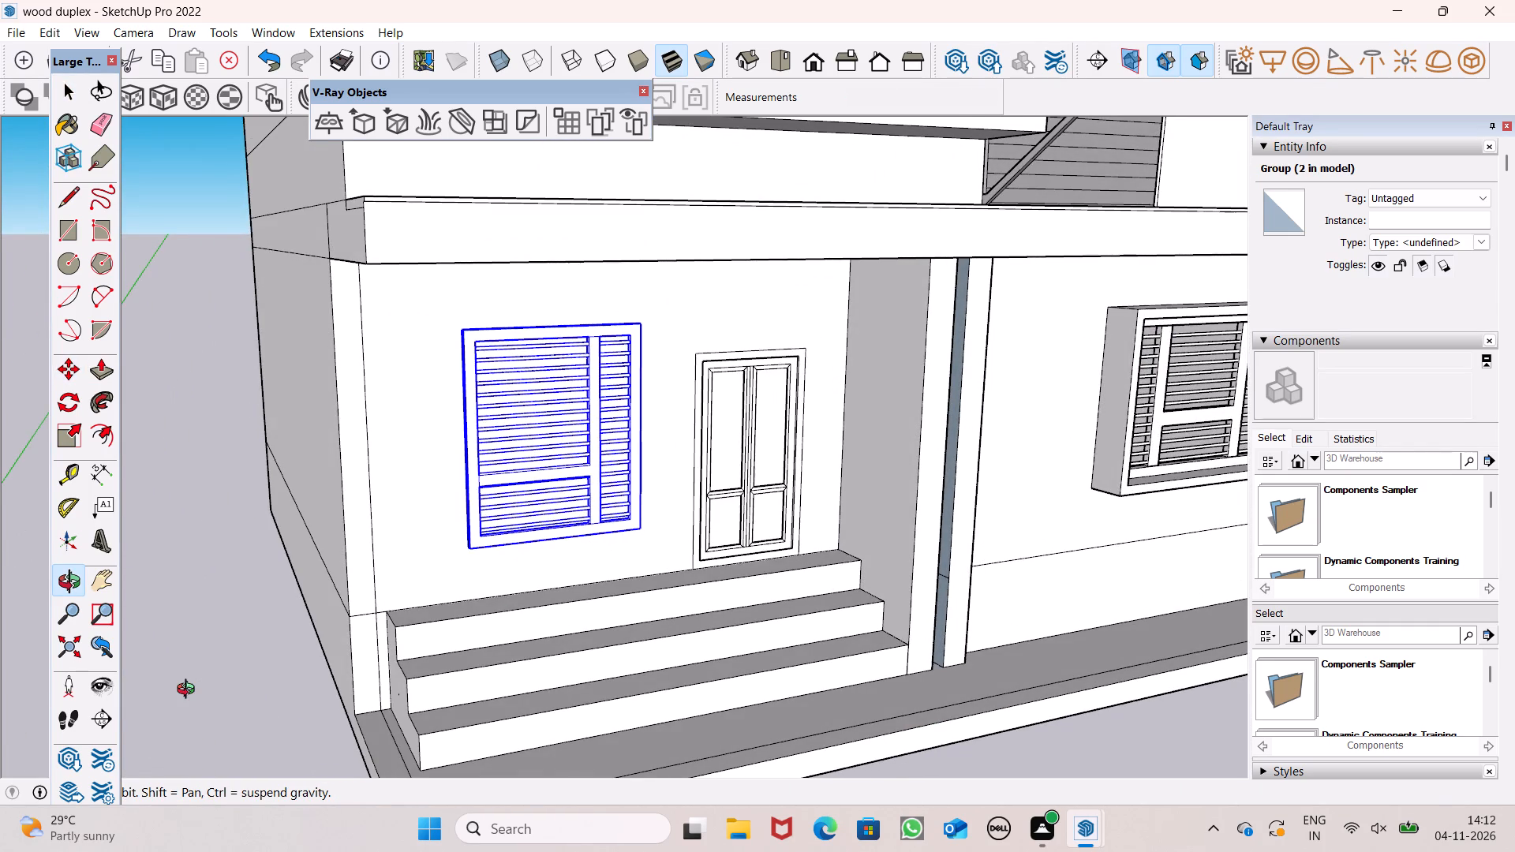
key("space")
left_click(178, 685)
scroll(474, 585, "down", 4)
key("o")
left_click_drag(638, 622, 529, 510)
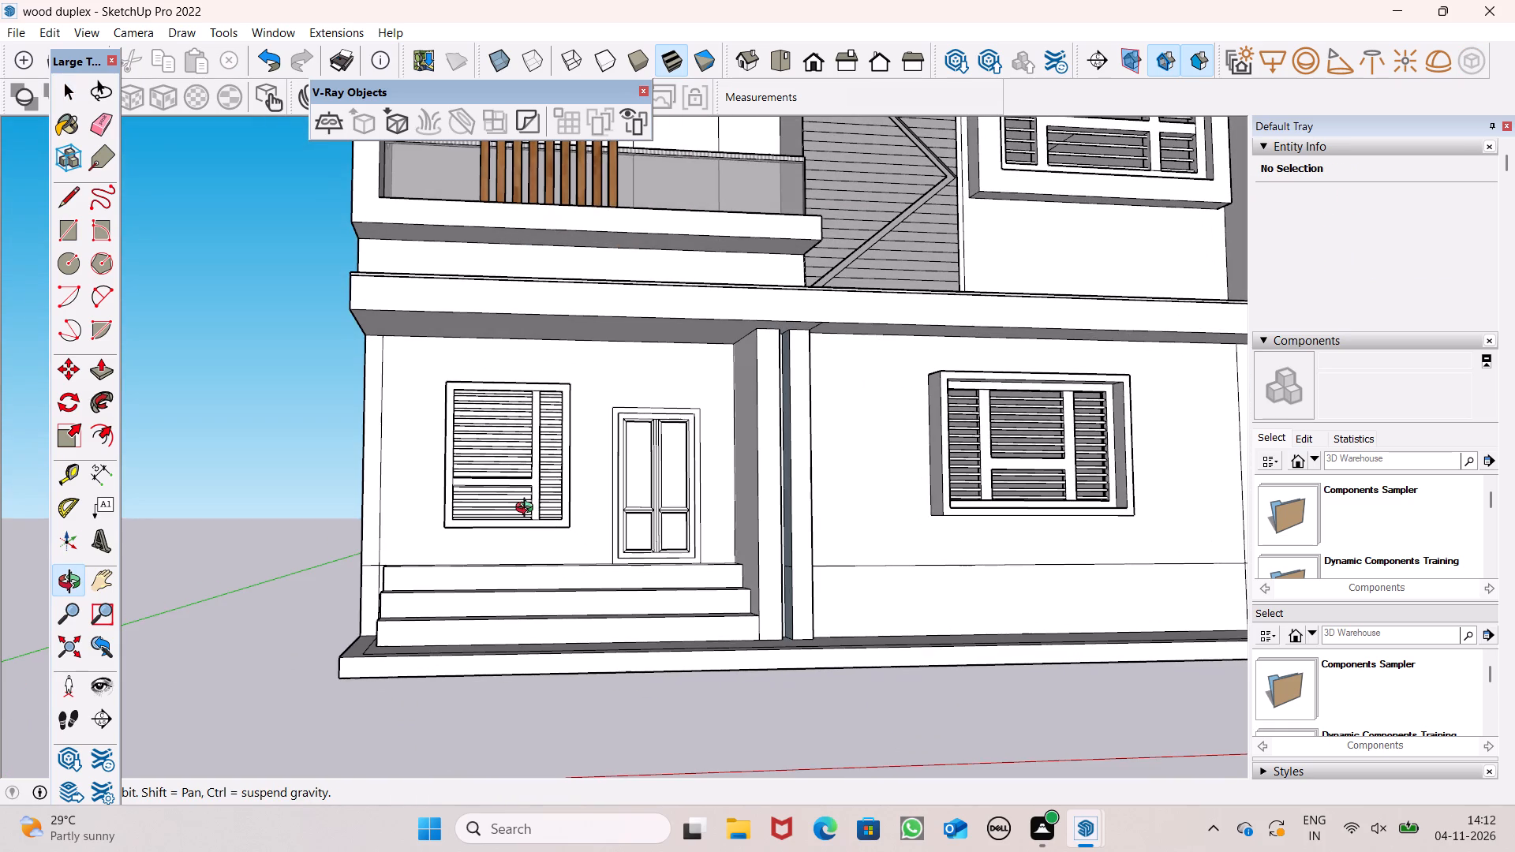
scroll(433, 450, "up", 3)
left_click_drag(441, 460, 551, 583)
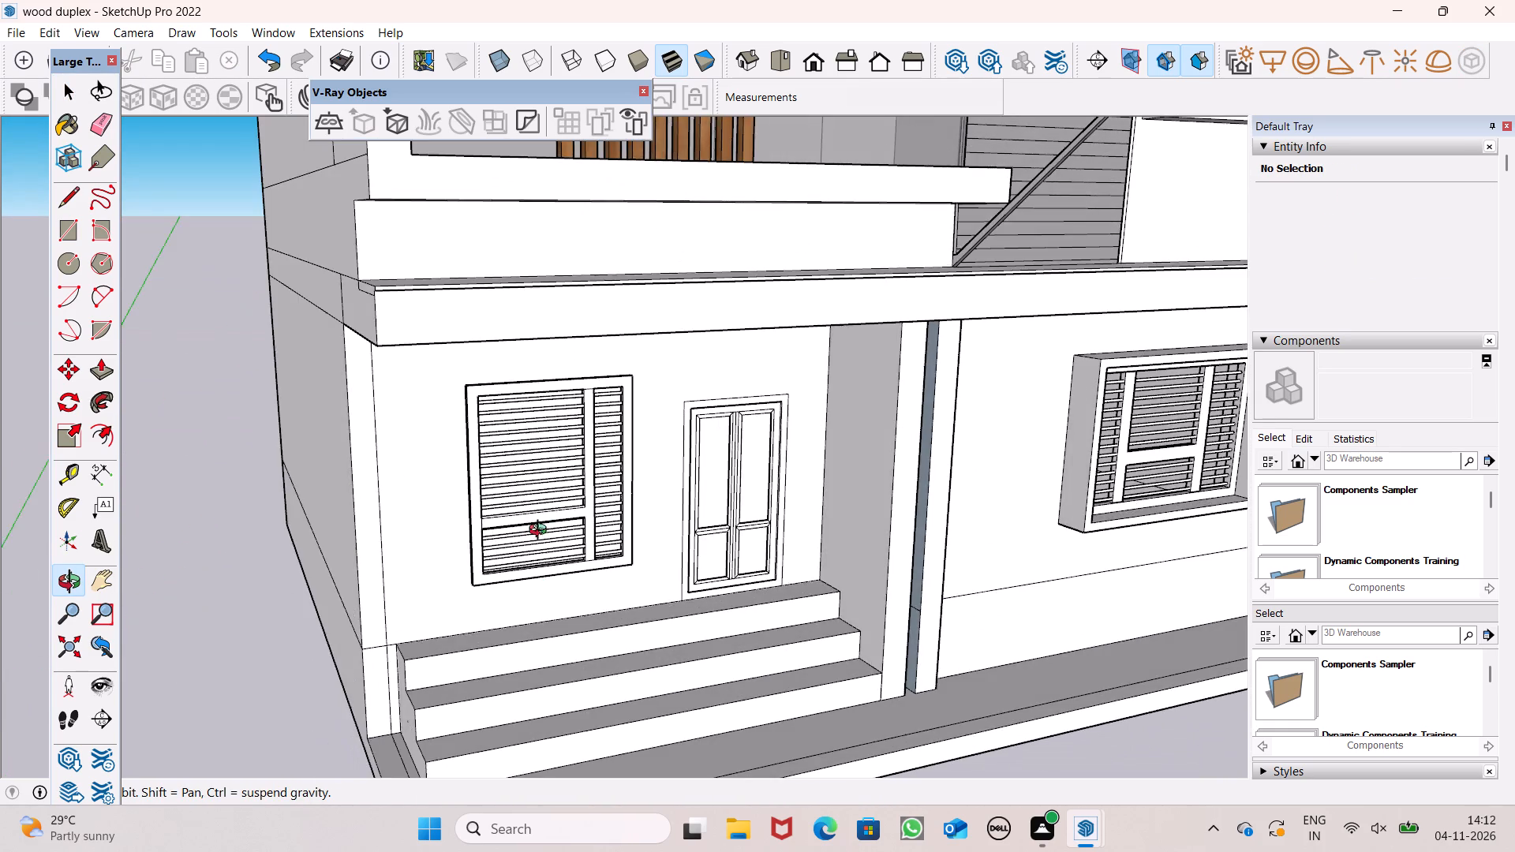
scroll(514, 470, "up", 8)
left_click_drag(513, 470, 488, 476, "shift")
left_click_drag(493, 482, 571, 488)
left_click(571, 488, "shift")
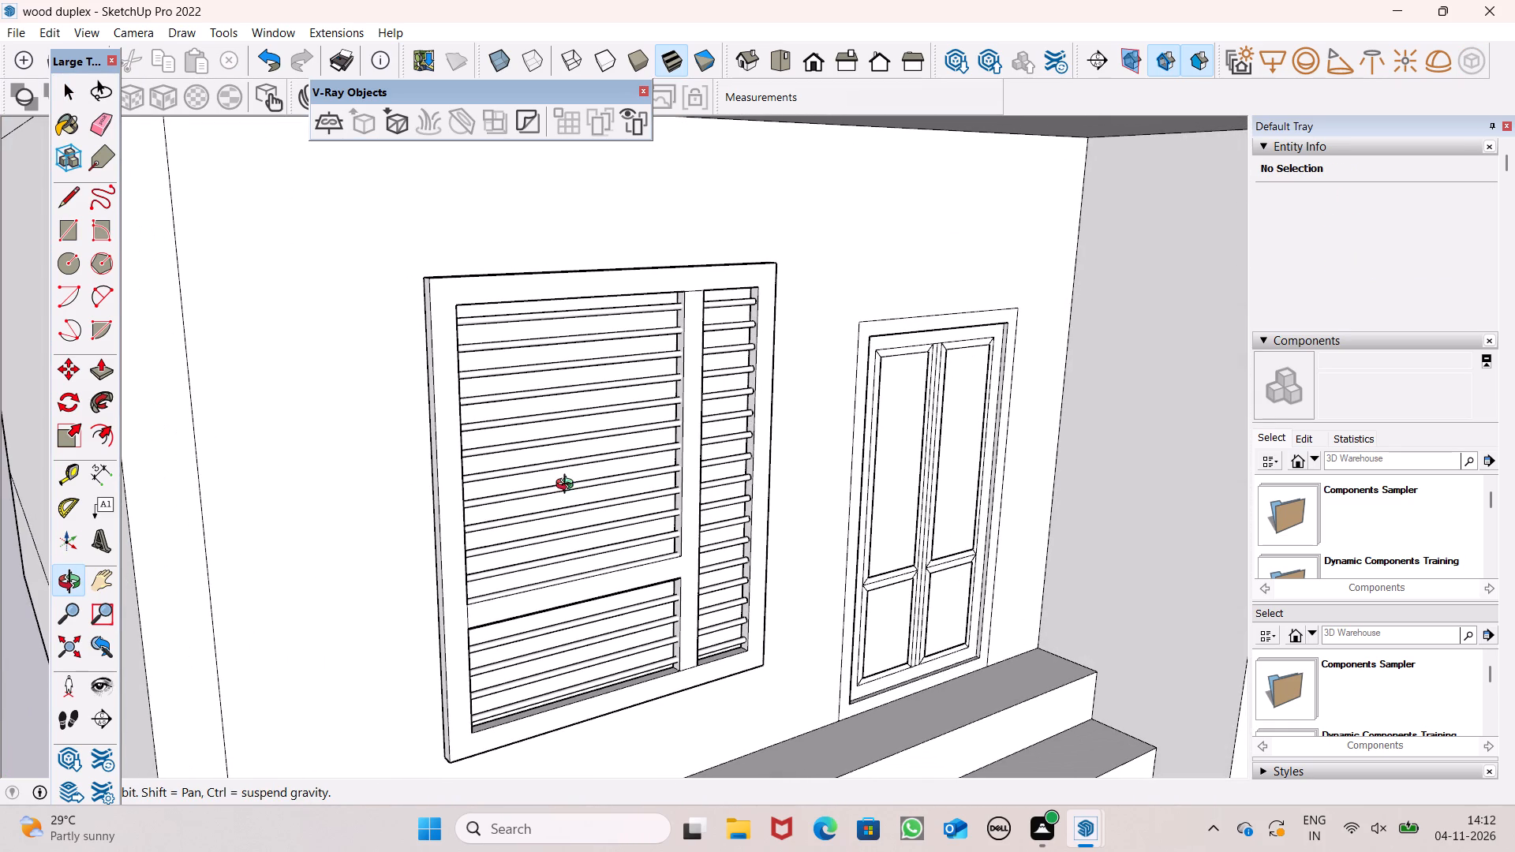
Explode the copied window group beside the entrance door.
key("space")
right_click(567, 416)
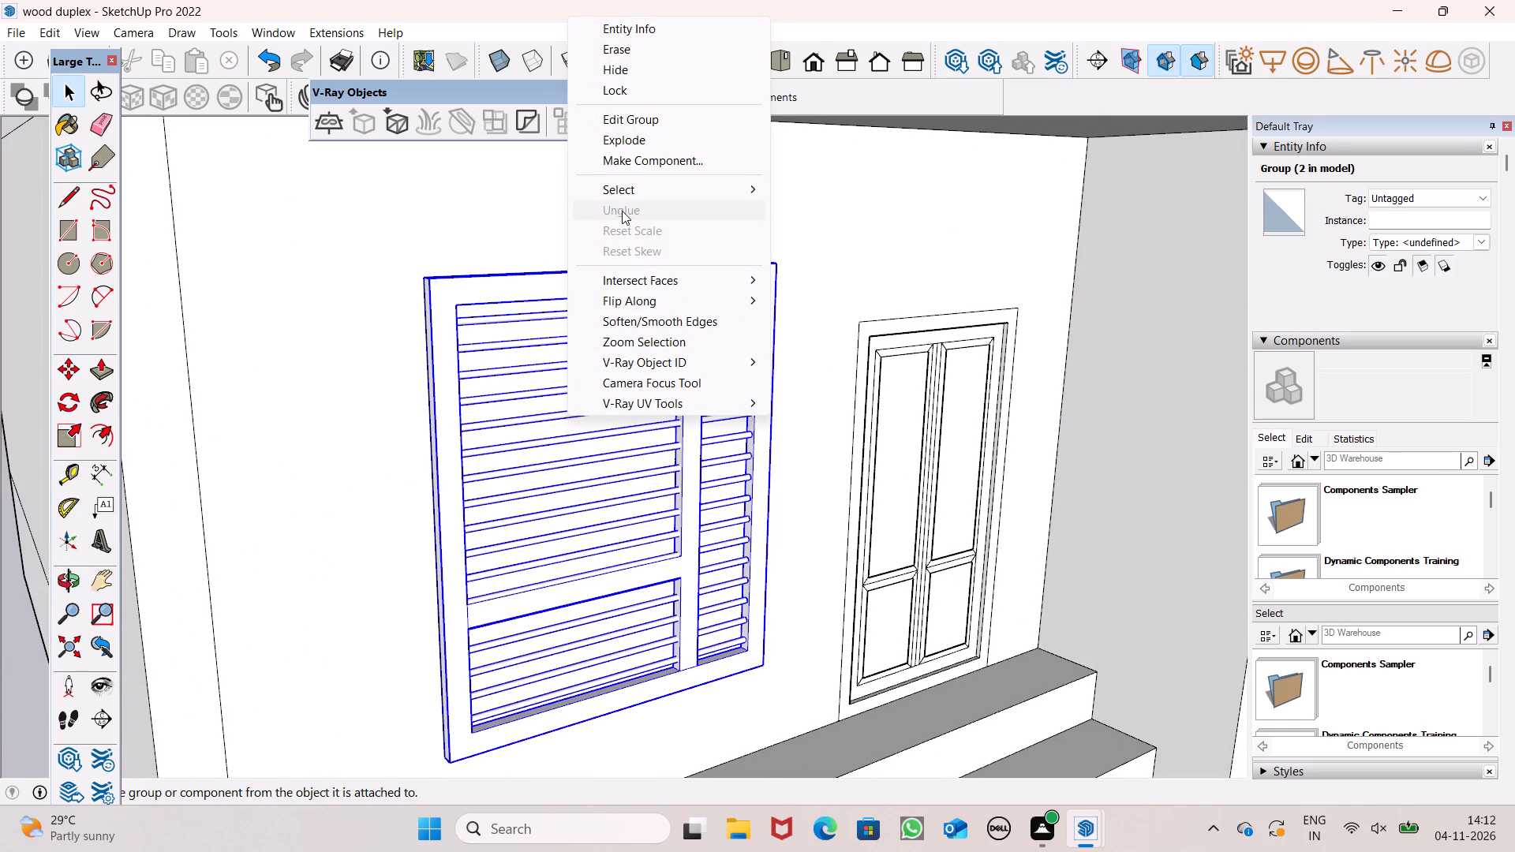
left_click(631, 141)
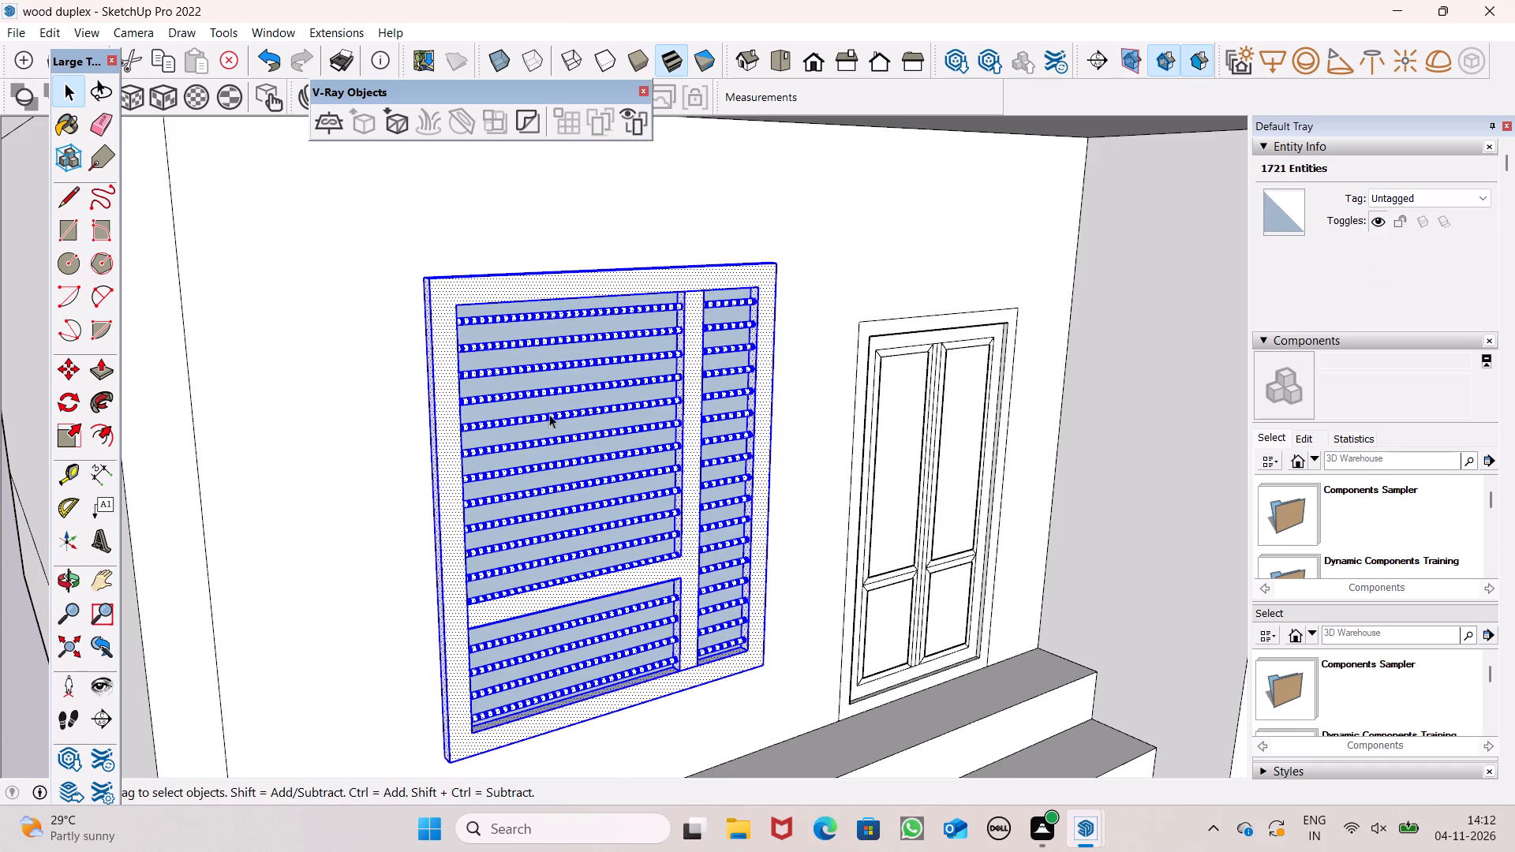
Deselect the exploded window and examine the whole front facade, from the entrance steps to the upper-floor balcony and roof slabs.
scroll(548, 431, "down", 5)
left_click(133, 736)
scroll(626, 488, "up", 5)
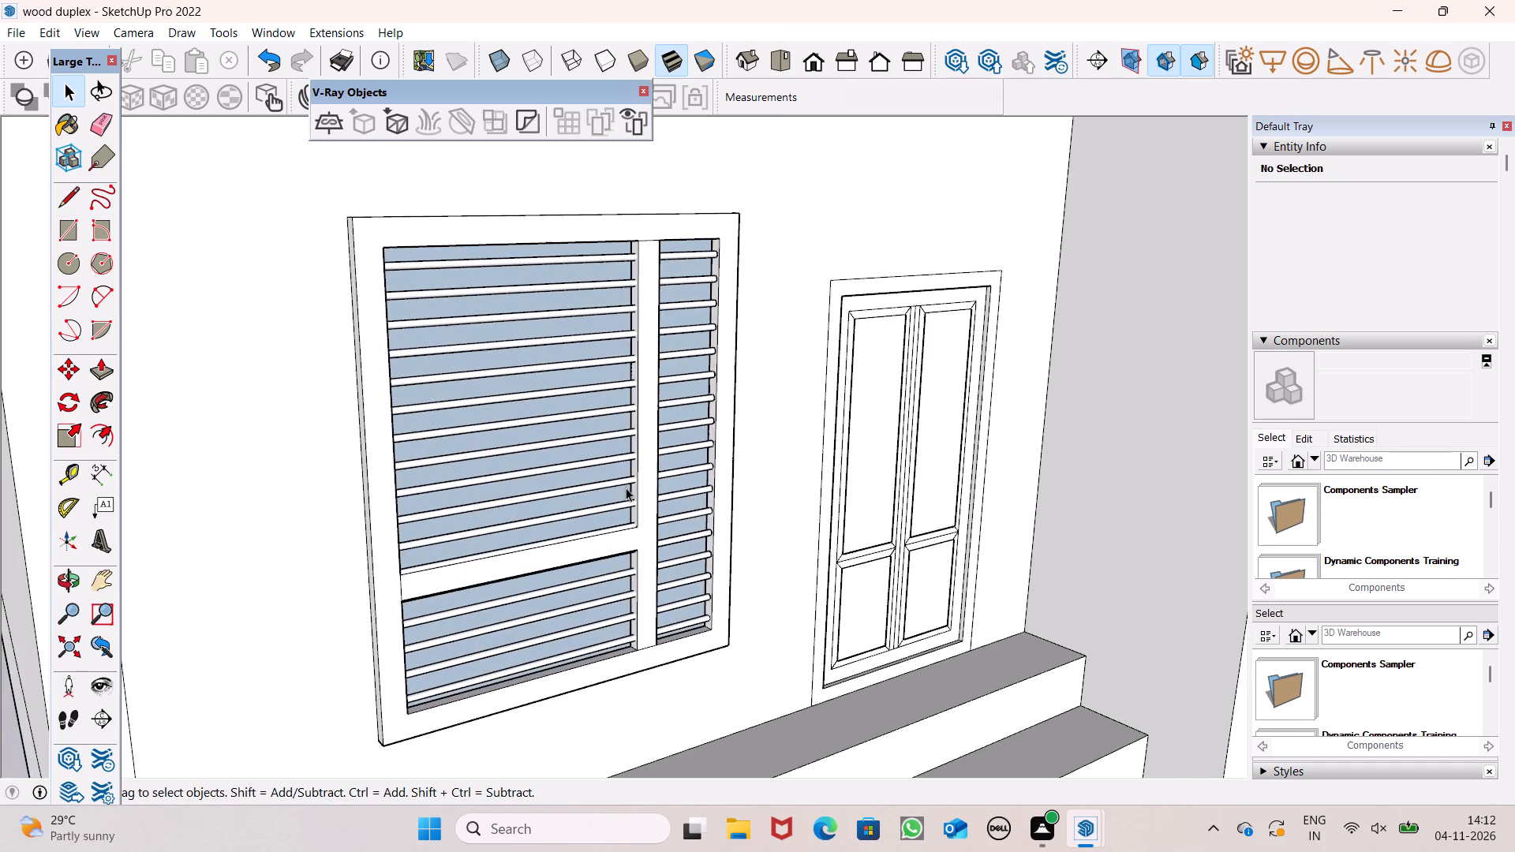
key("o")
left_click_drag(765, 526, 875, 573)
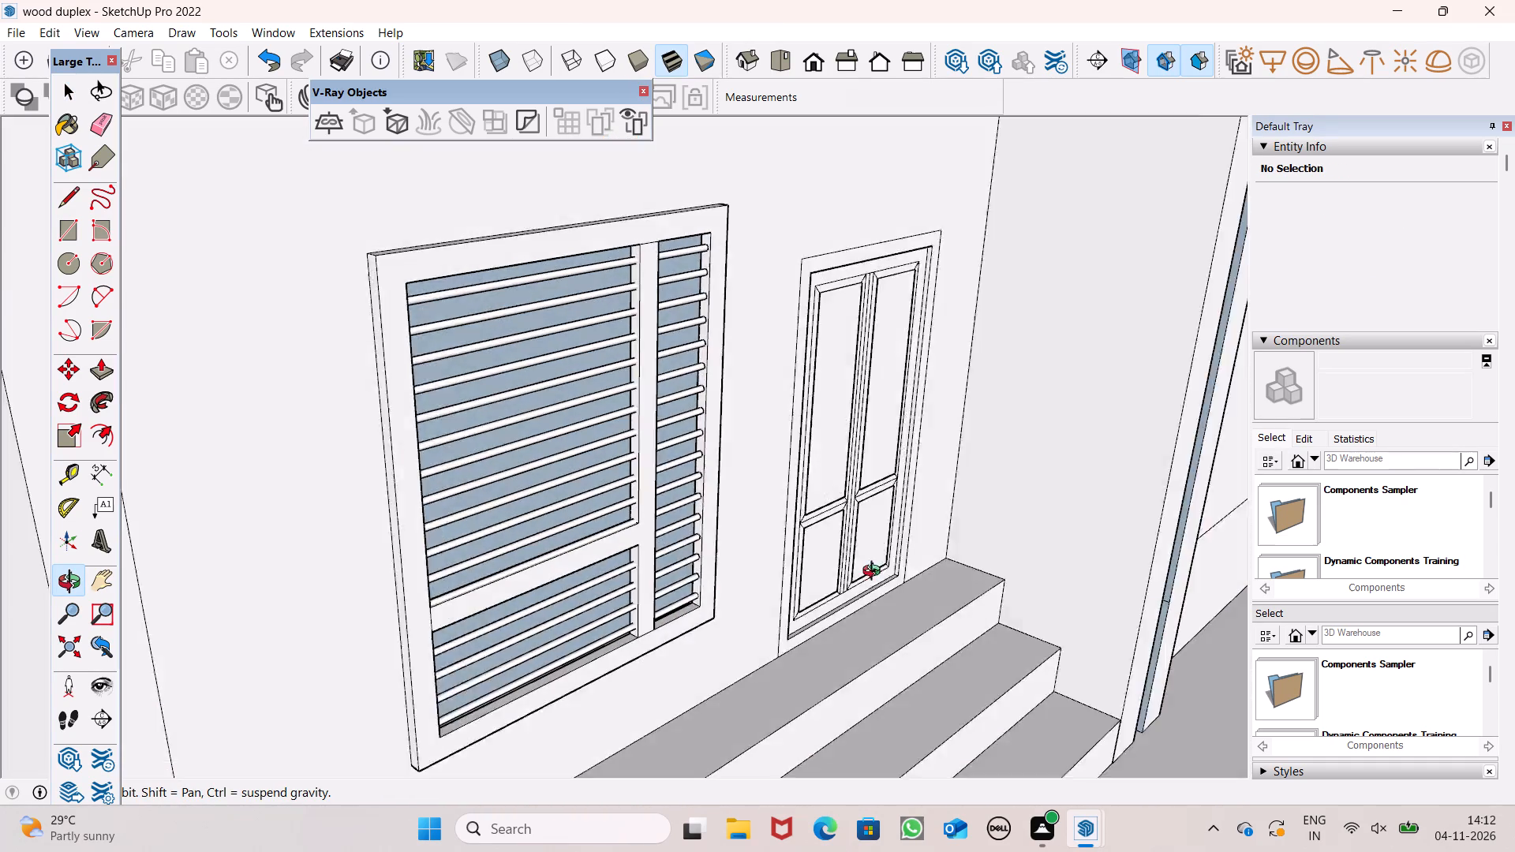
left_click_drag(875, 573, 976, 525)
scroll(493, 462, "up", 5)
left_click_drag(526, 469, 518, 472, "shift")
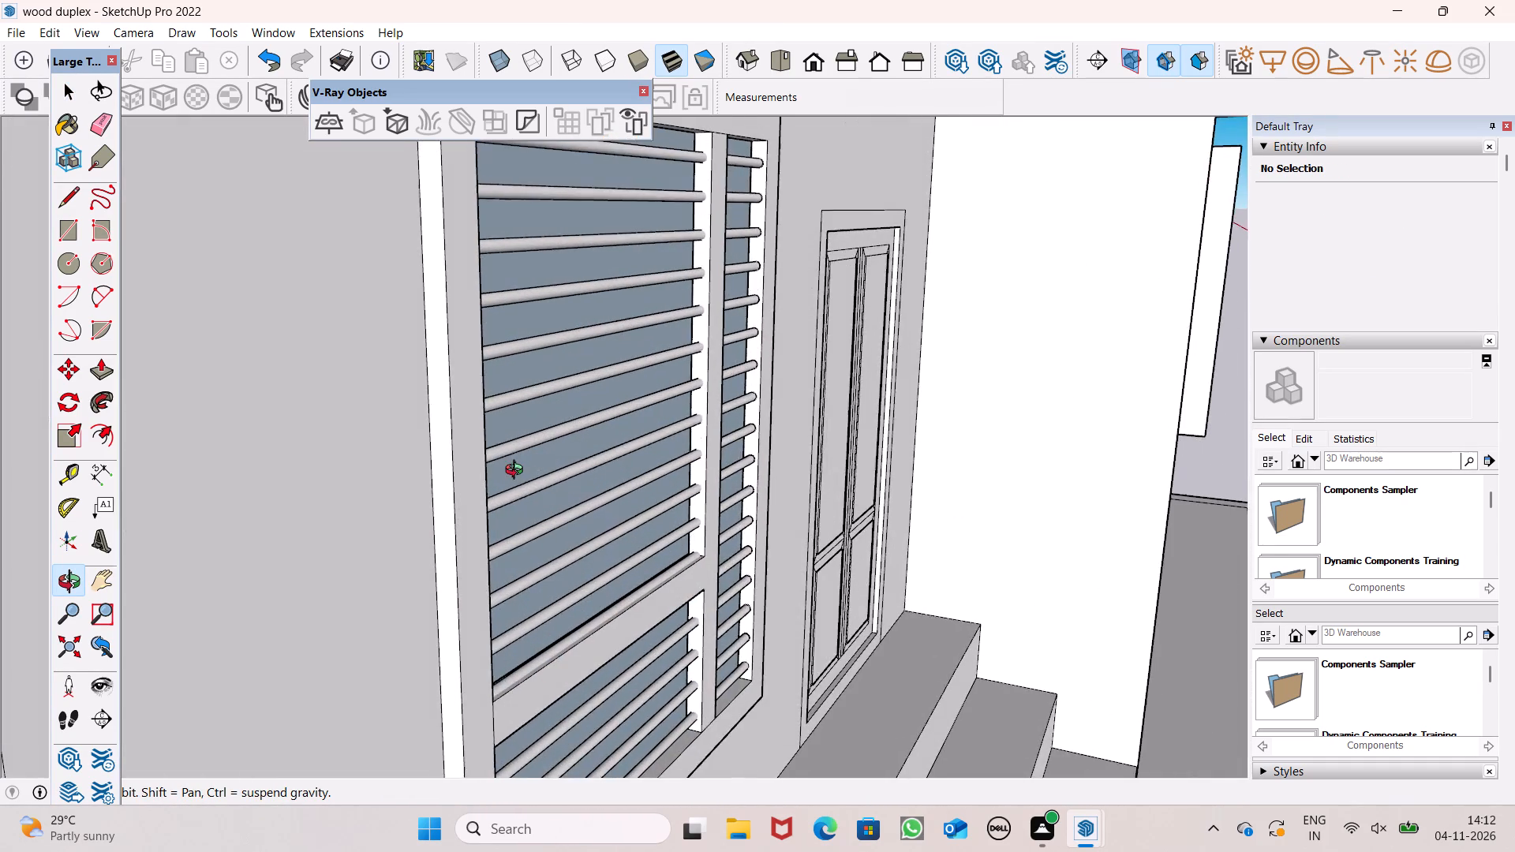
left_click_drag(518, 472, 335, 485, "shift")
scroll(439, 413, "down", 9)
left_click_drag(656, 447, 536, 435)
scroll(544, 411, "down", 12)
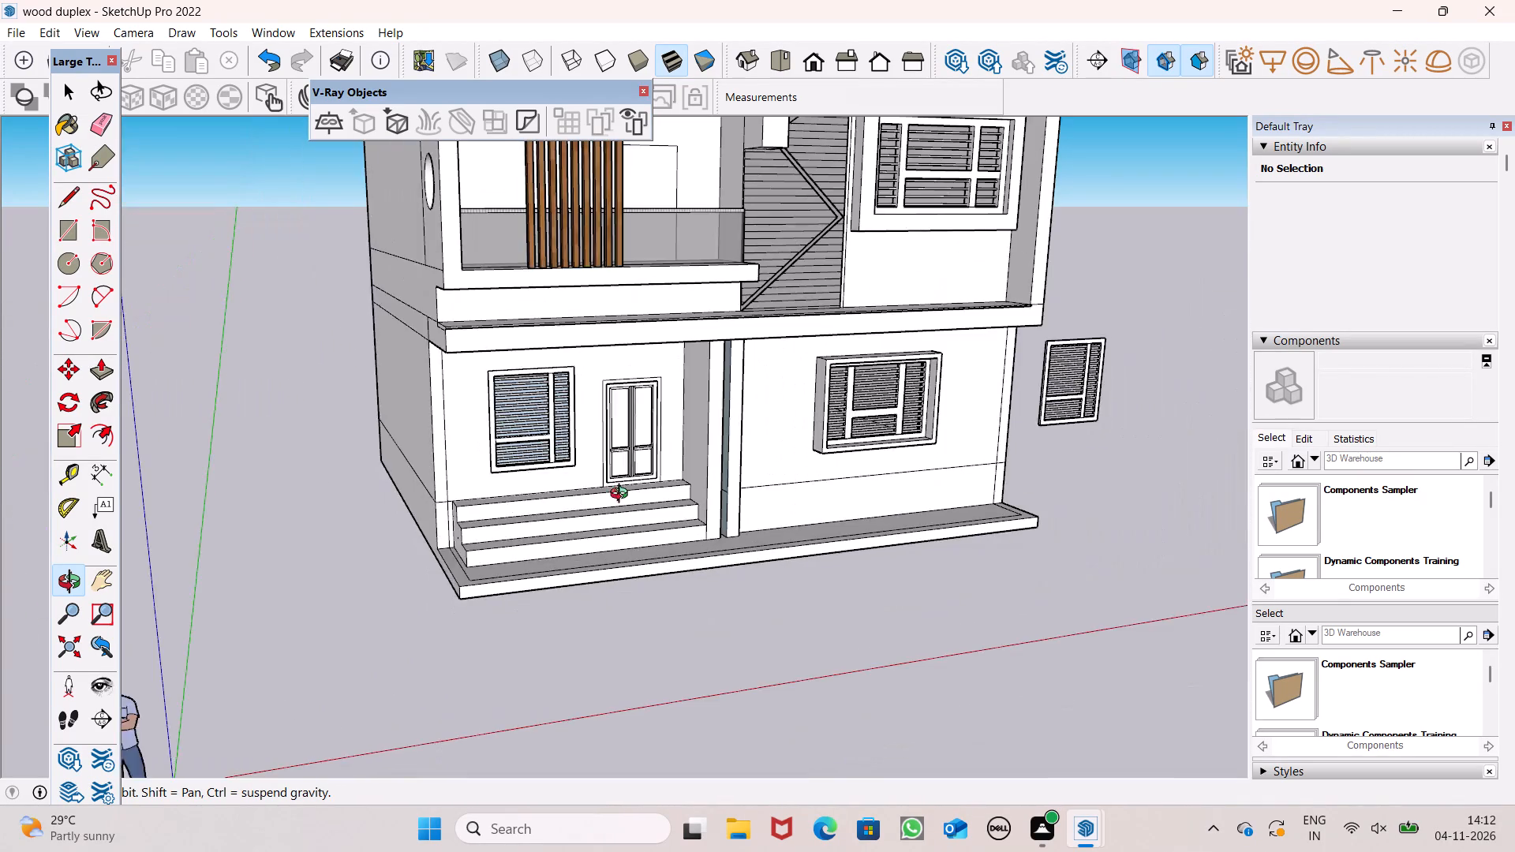
left_click_drag(623, 495, 555, 478)
scroll(553, 478, "up", 3)
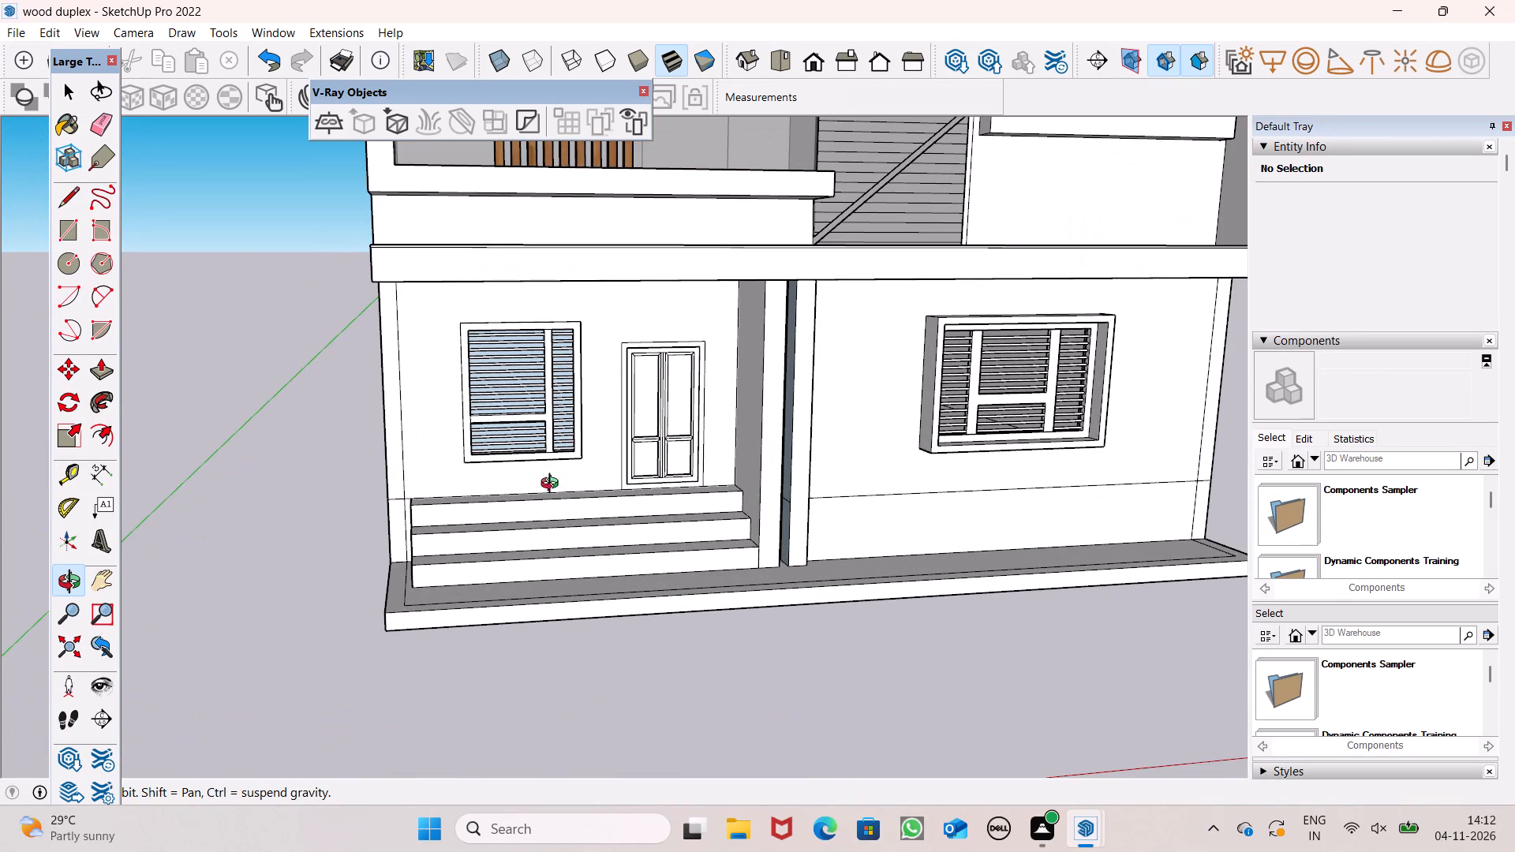
scroll(559, 497, "down", 8)
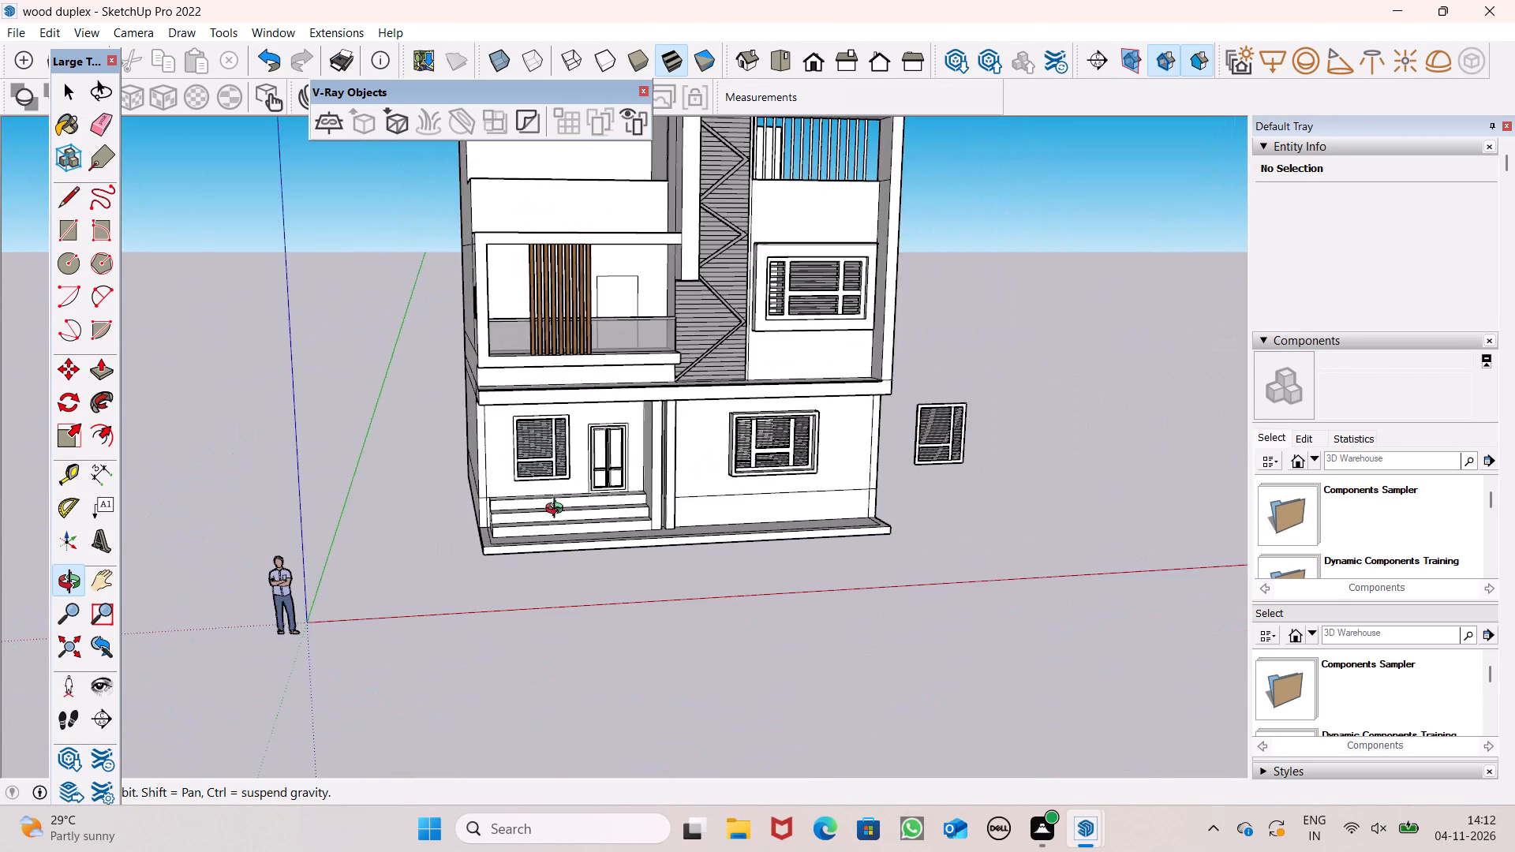
scroll(585, 507, "down", 3)
left_click_drag(608, 462, 554, 449)
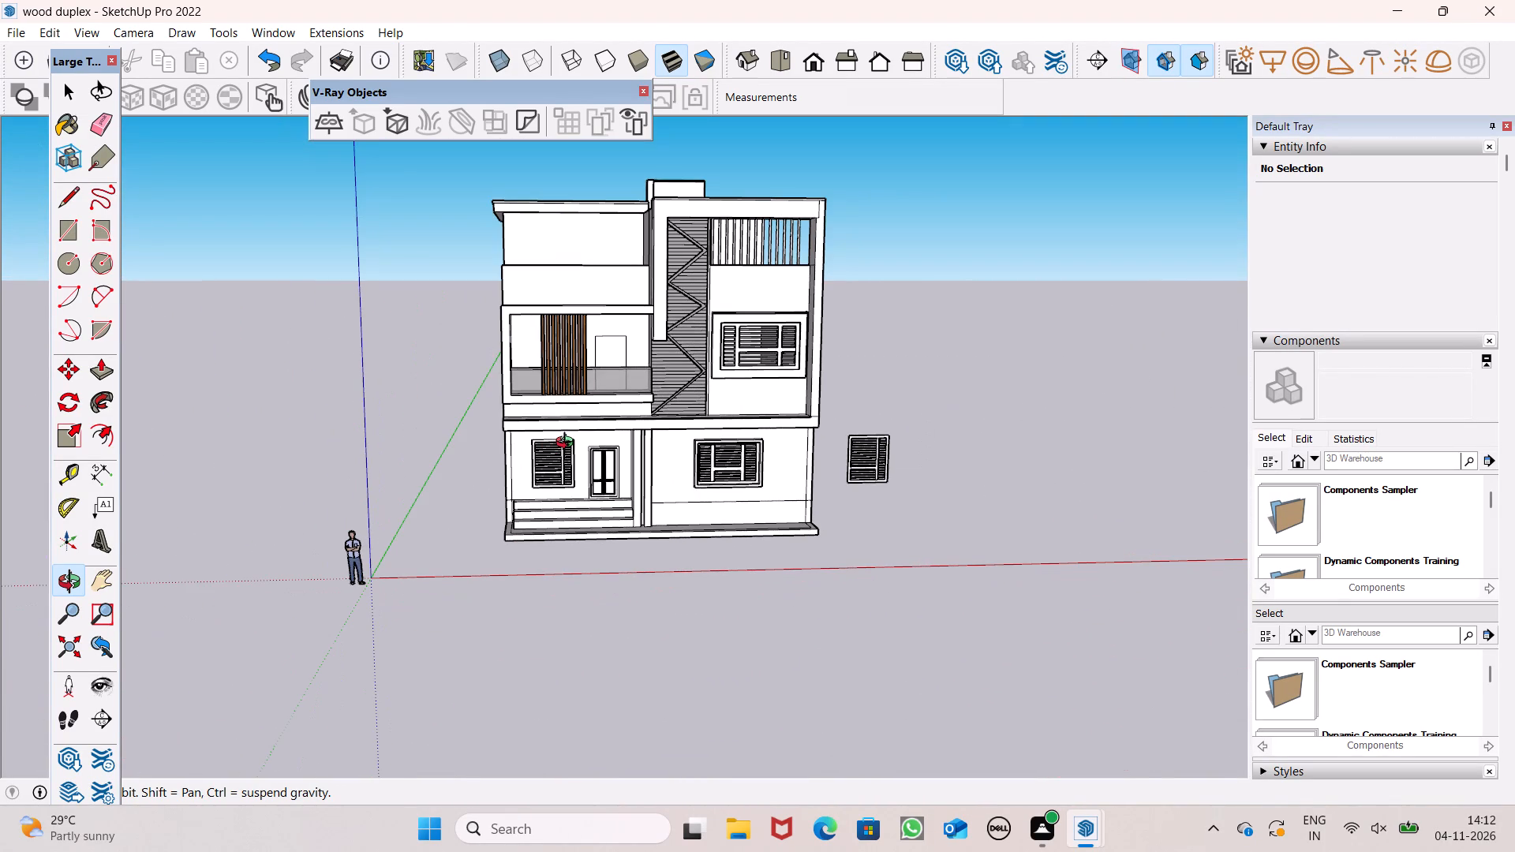
left_click_drag(570, 443, 440, 537, "shift")
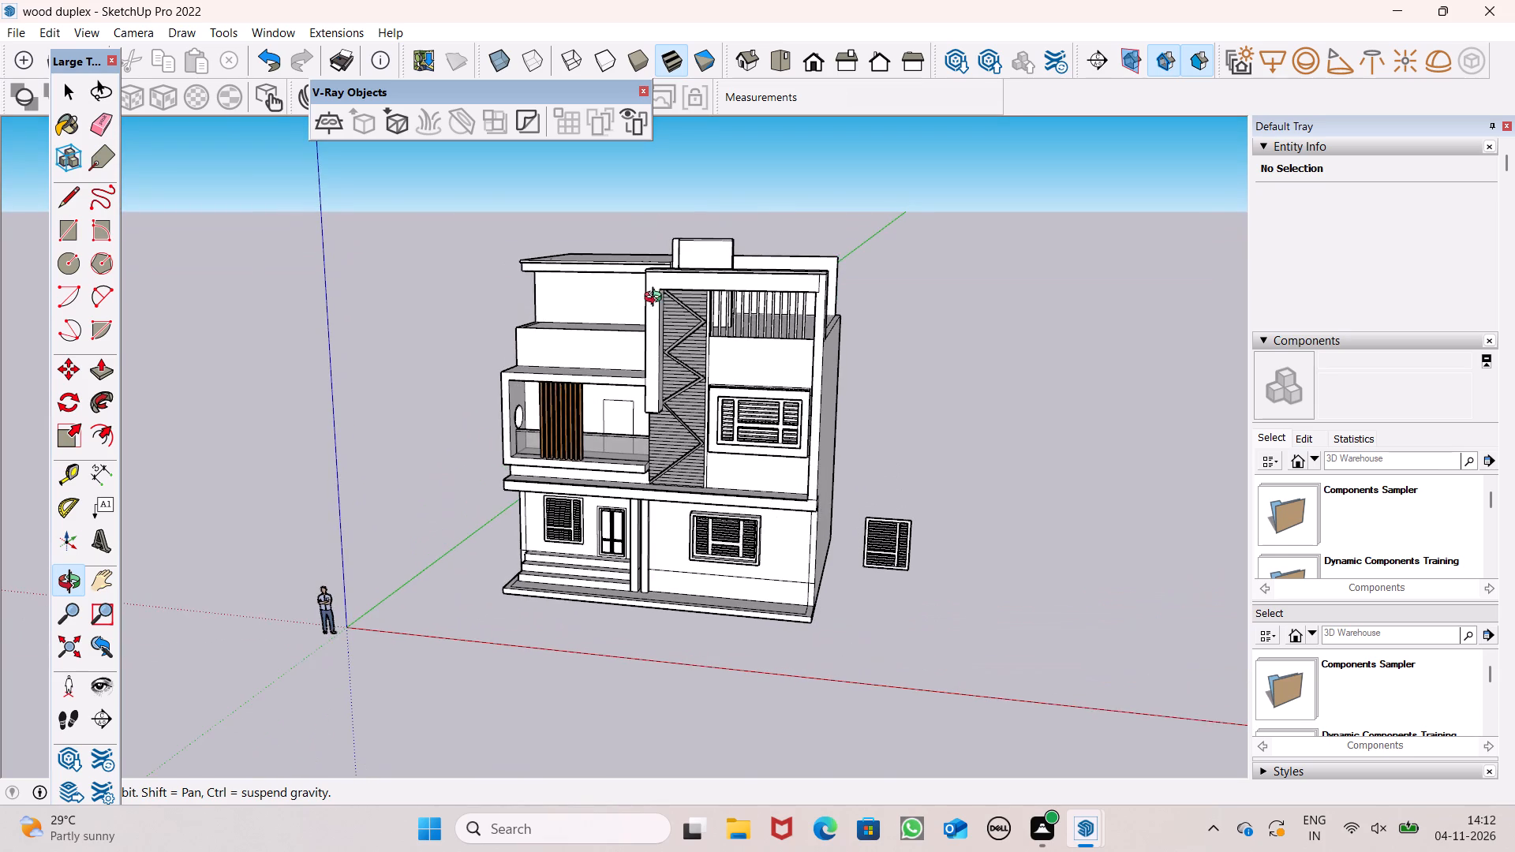
scroll(668, 305, "up", 4)
left_click_drag(668, 305, 612, 305)
left_click(612, 305)
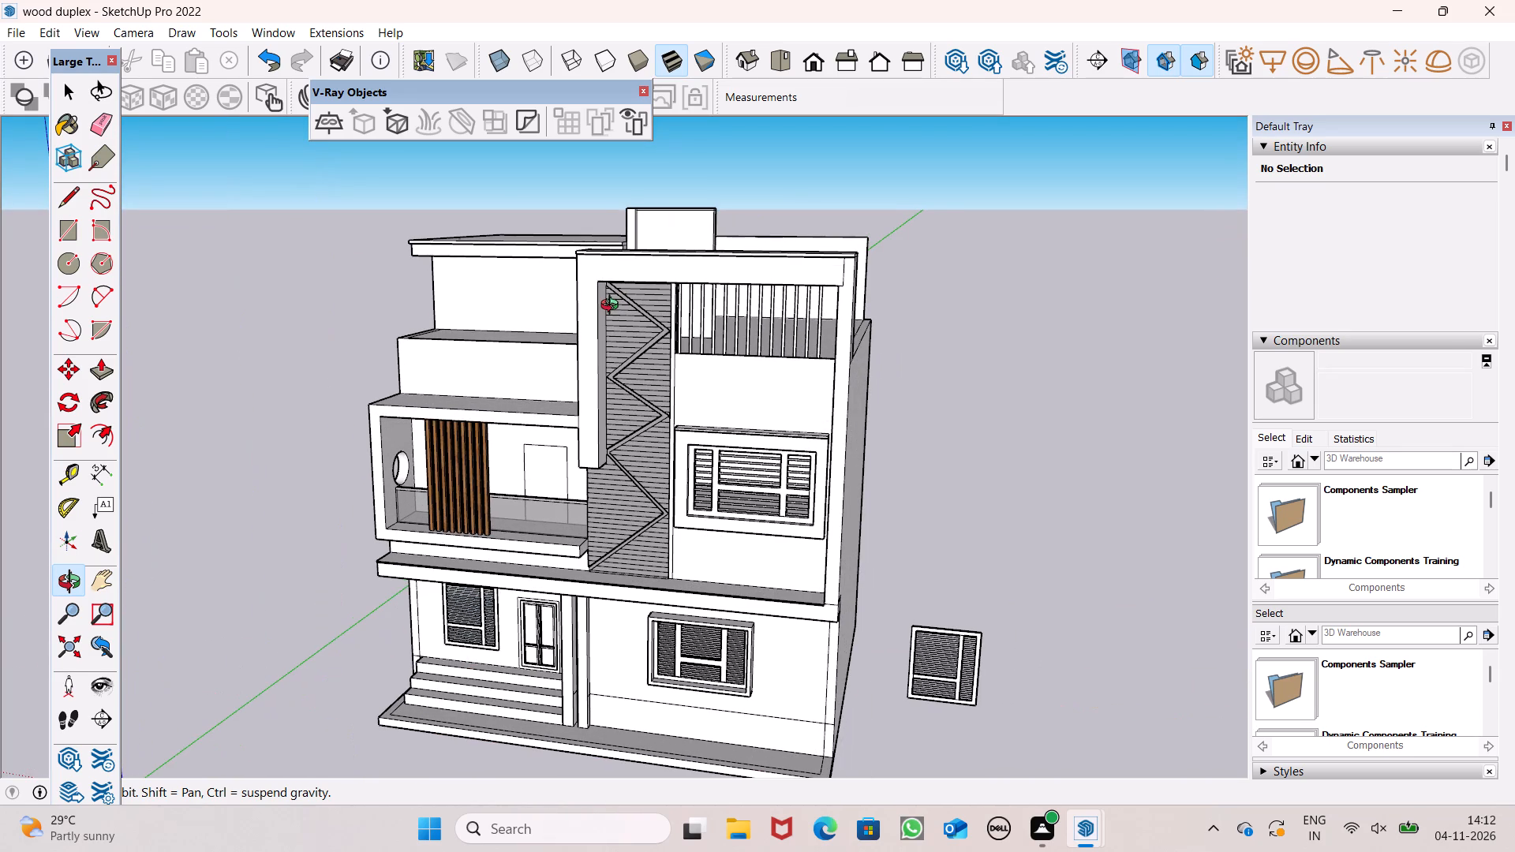
scroll(613, 307, "down", 5)
left_click_drag(571, 326, 609, 326)
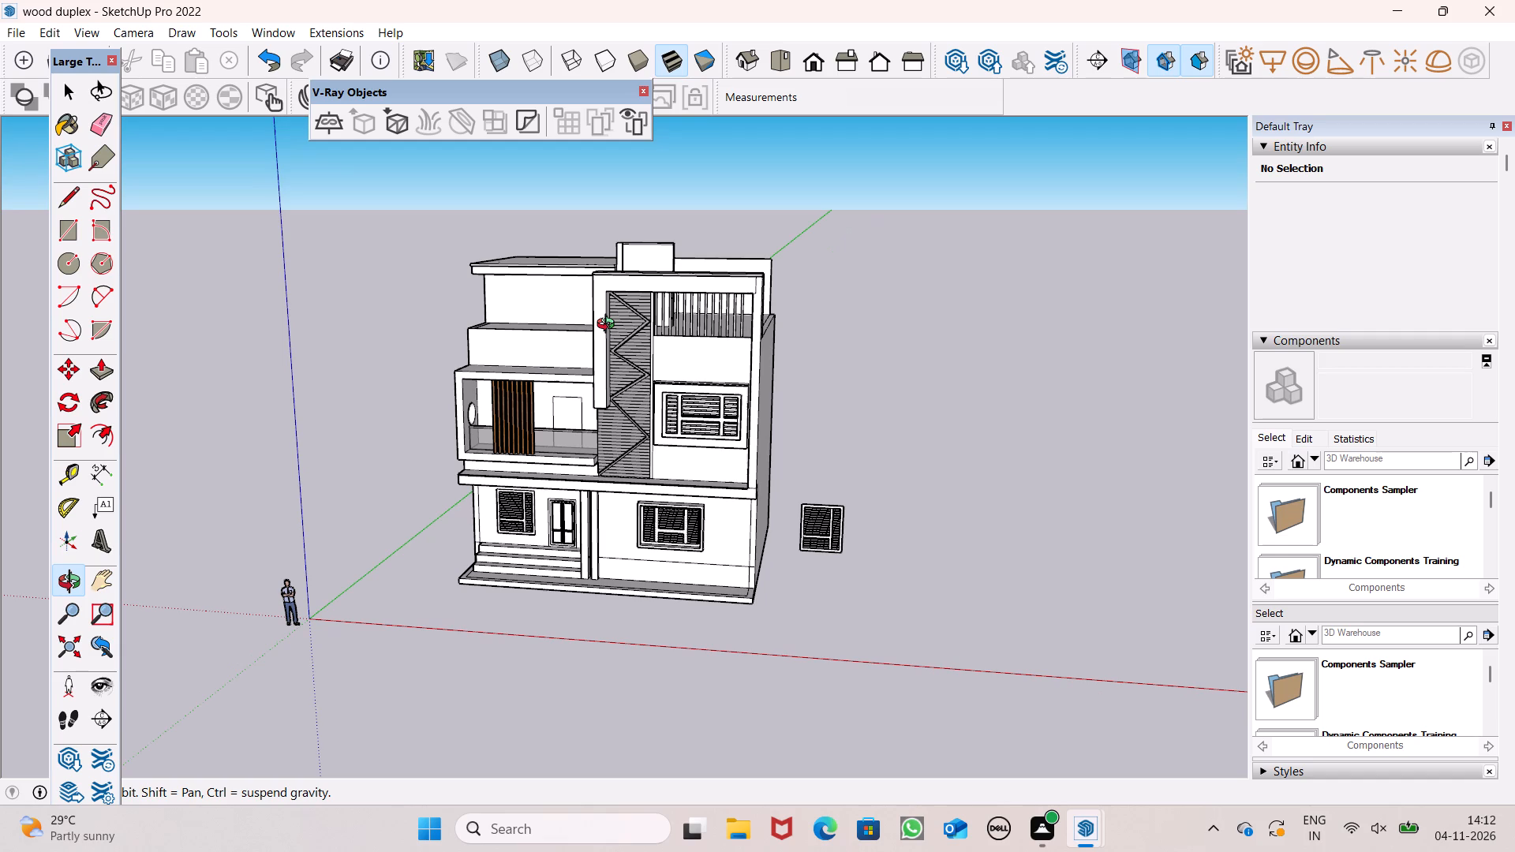
scroll(638, 341, "down", 4)
left_click_drag(666, 444, 696, 393)
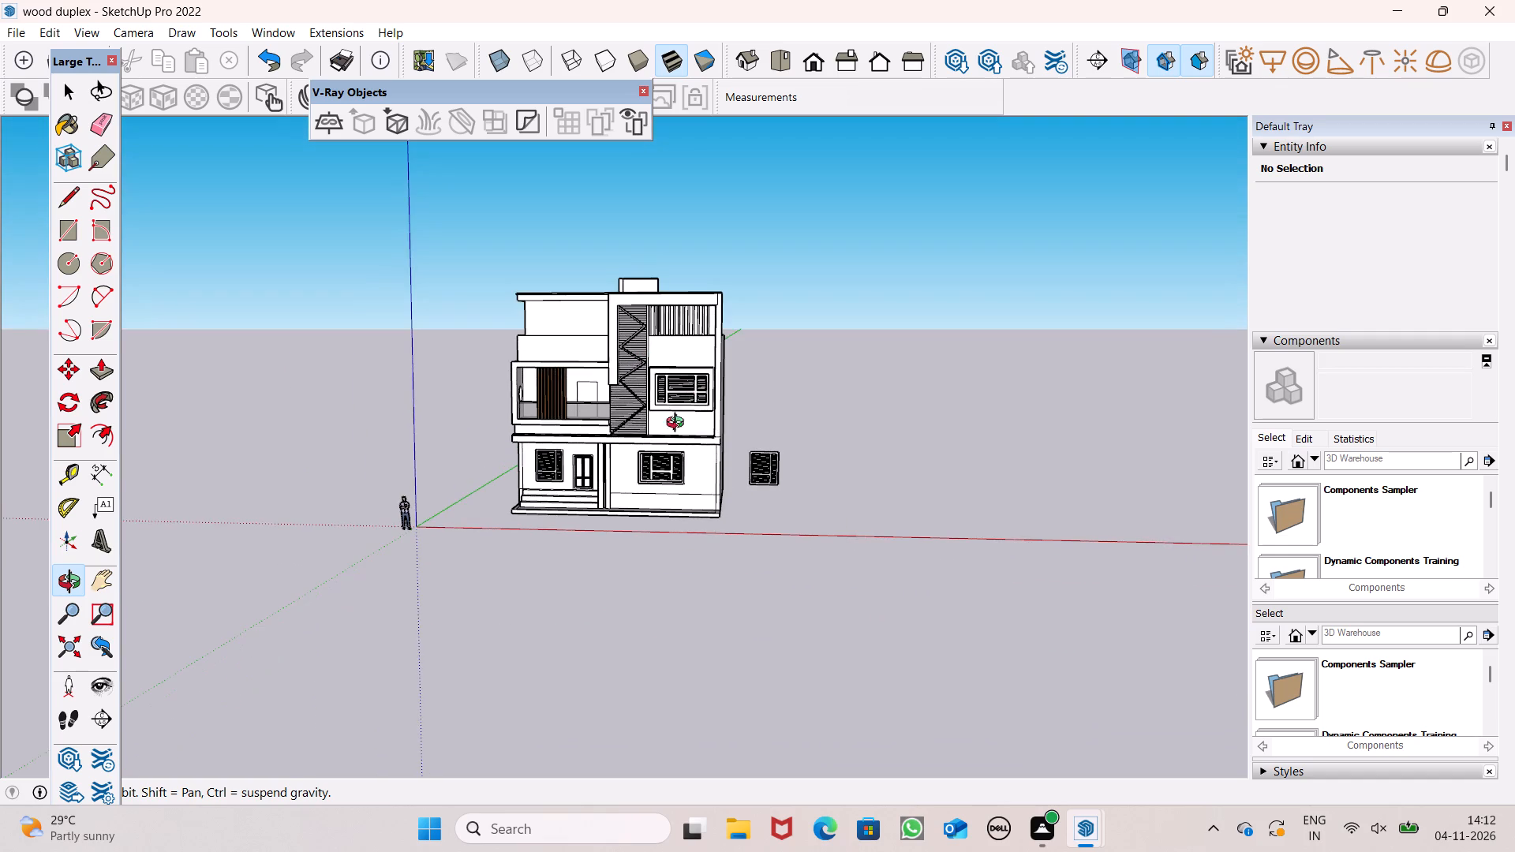
scroll(649, 479, "up", 7)
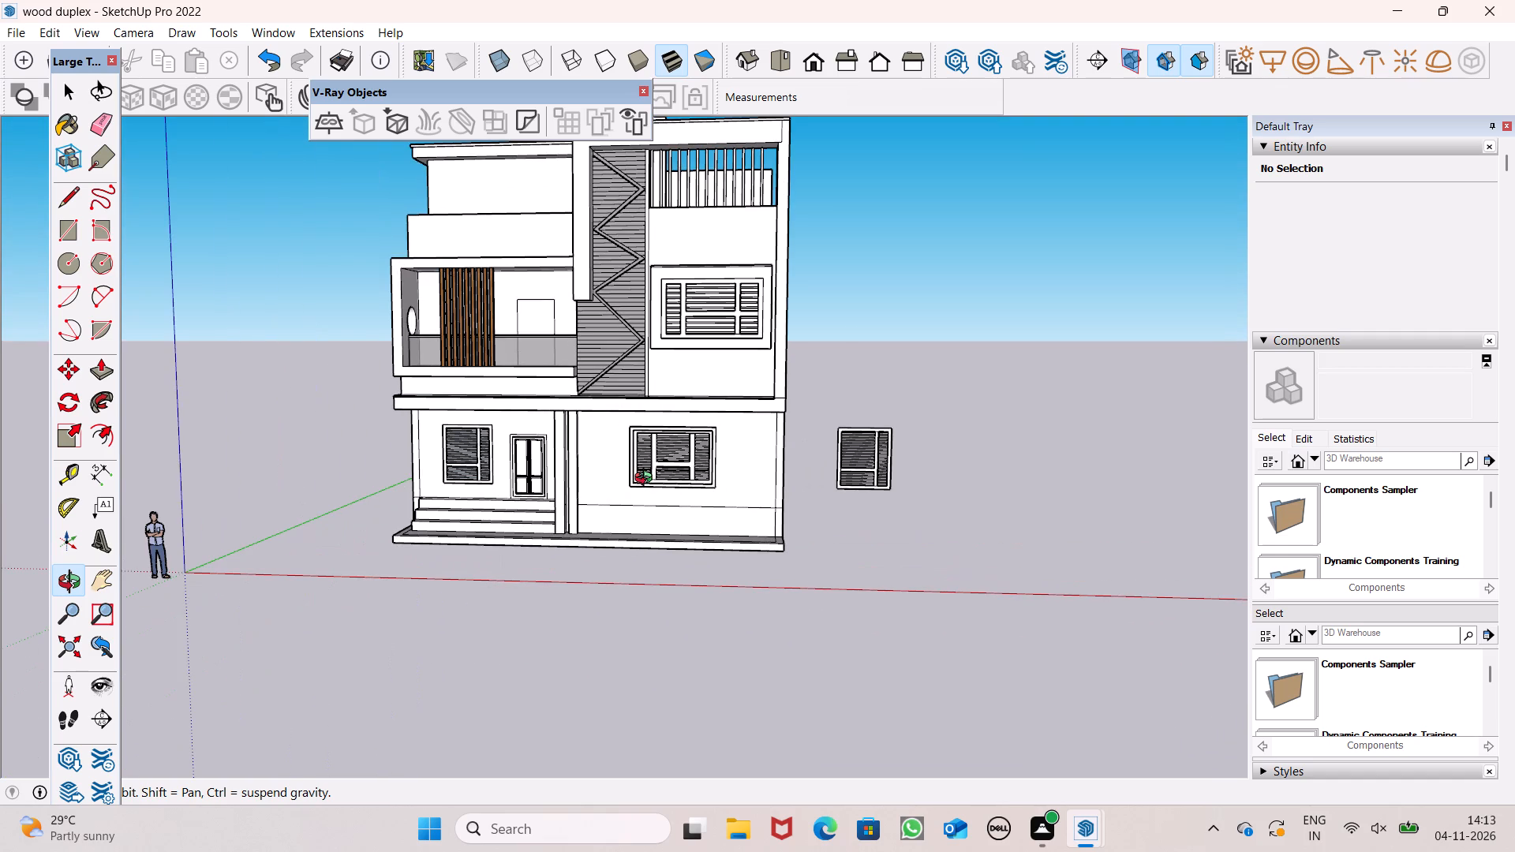
scroll(436, 317, "up", 3)
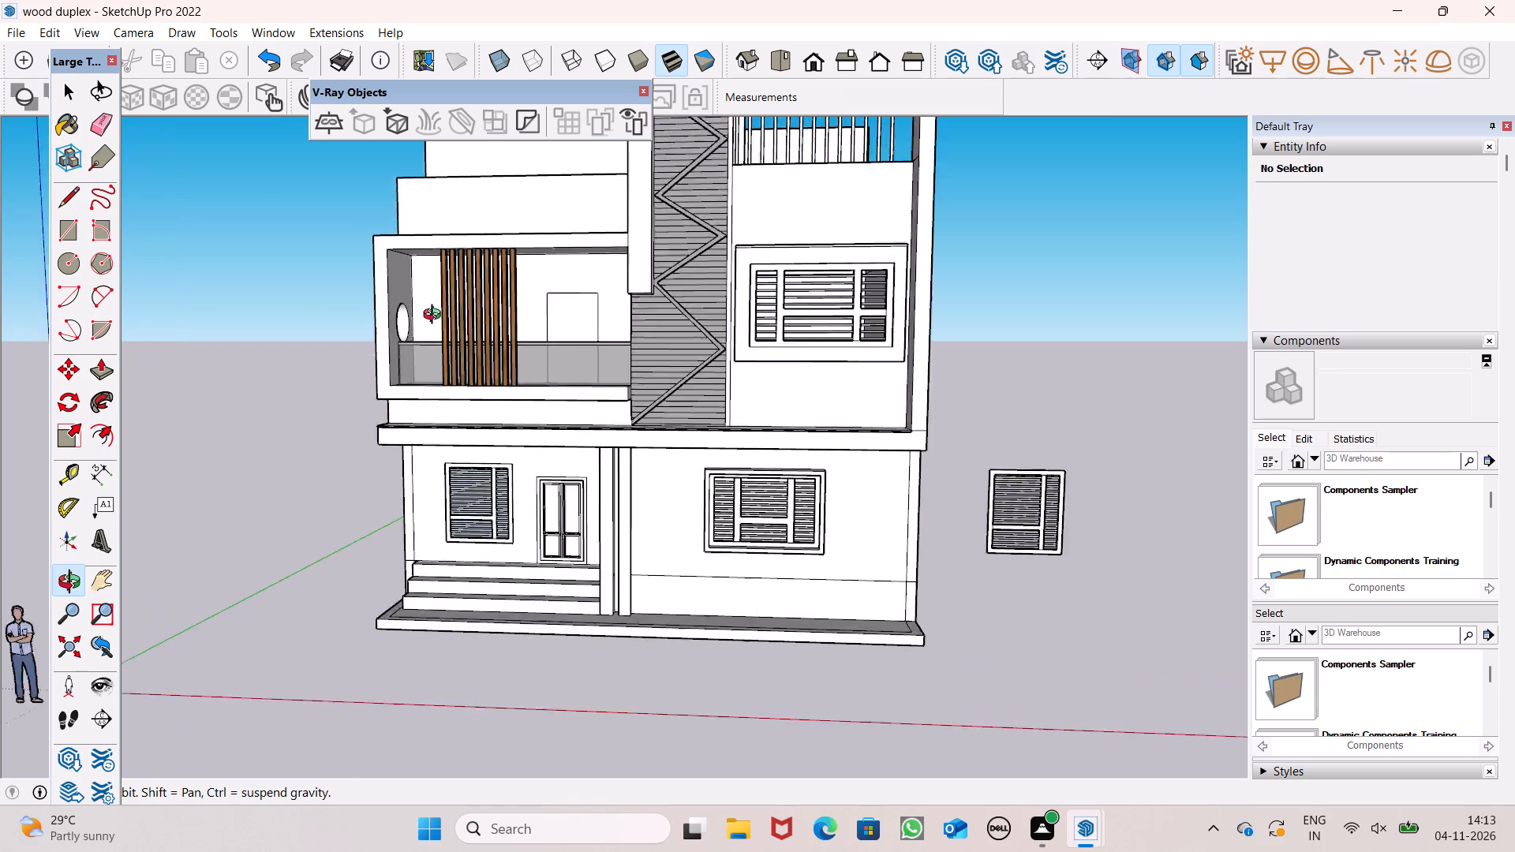
scroll(436, 316, "up", 3)
left_click_drag(453, 333, 538, 542, "shift")
left_click_drag(555, 240, 553, 357, "shift")
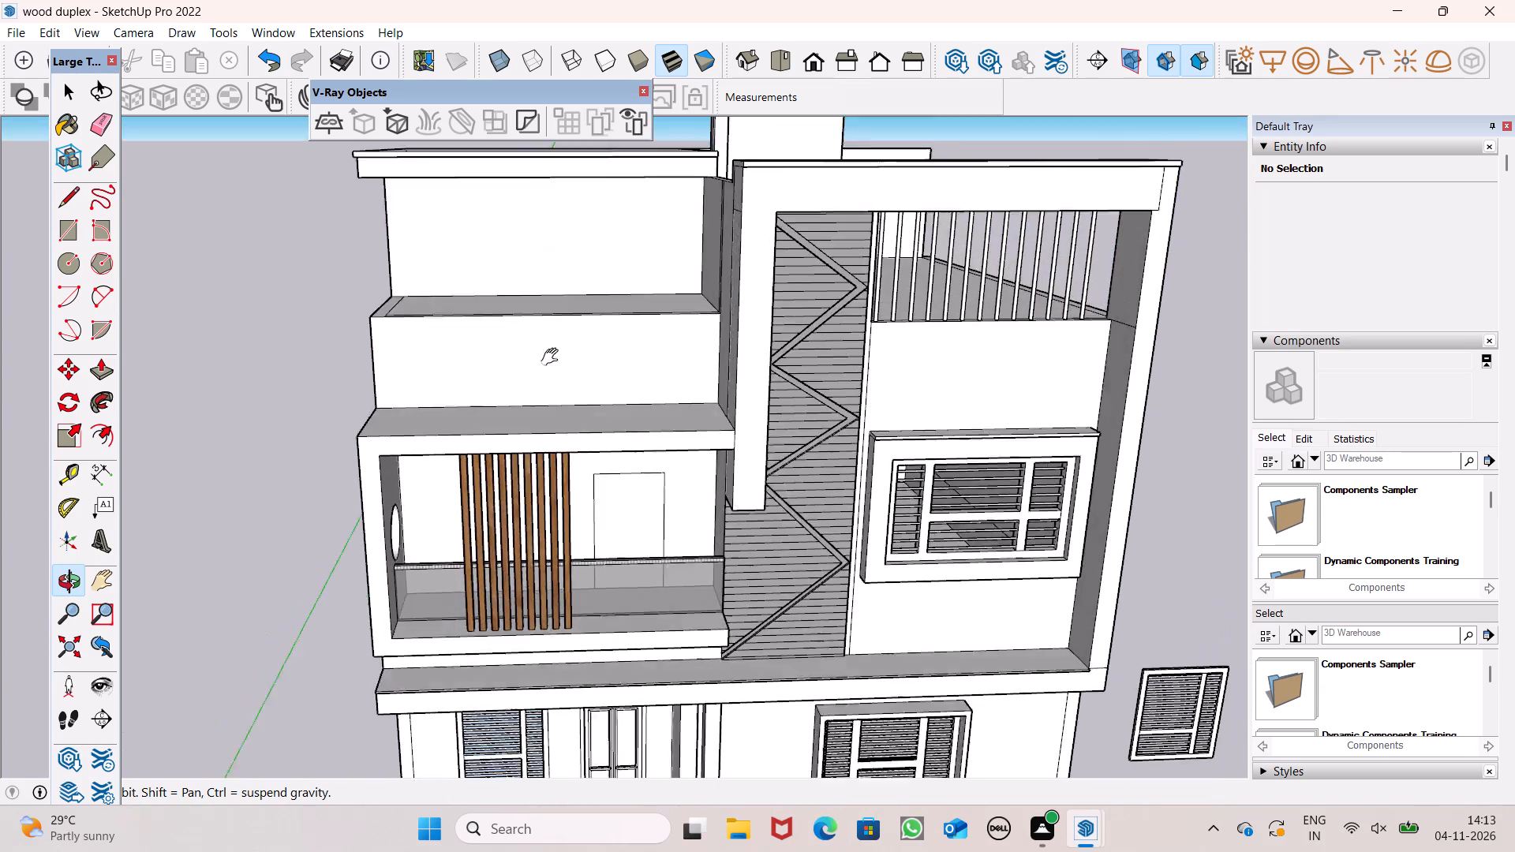
left_click_drag(553, 357, 562, 571, "shift")
scroll(365, 334, "up", 3)
left_click_drag(377, 334, 380, 353, "shift")
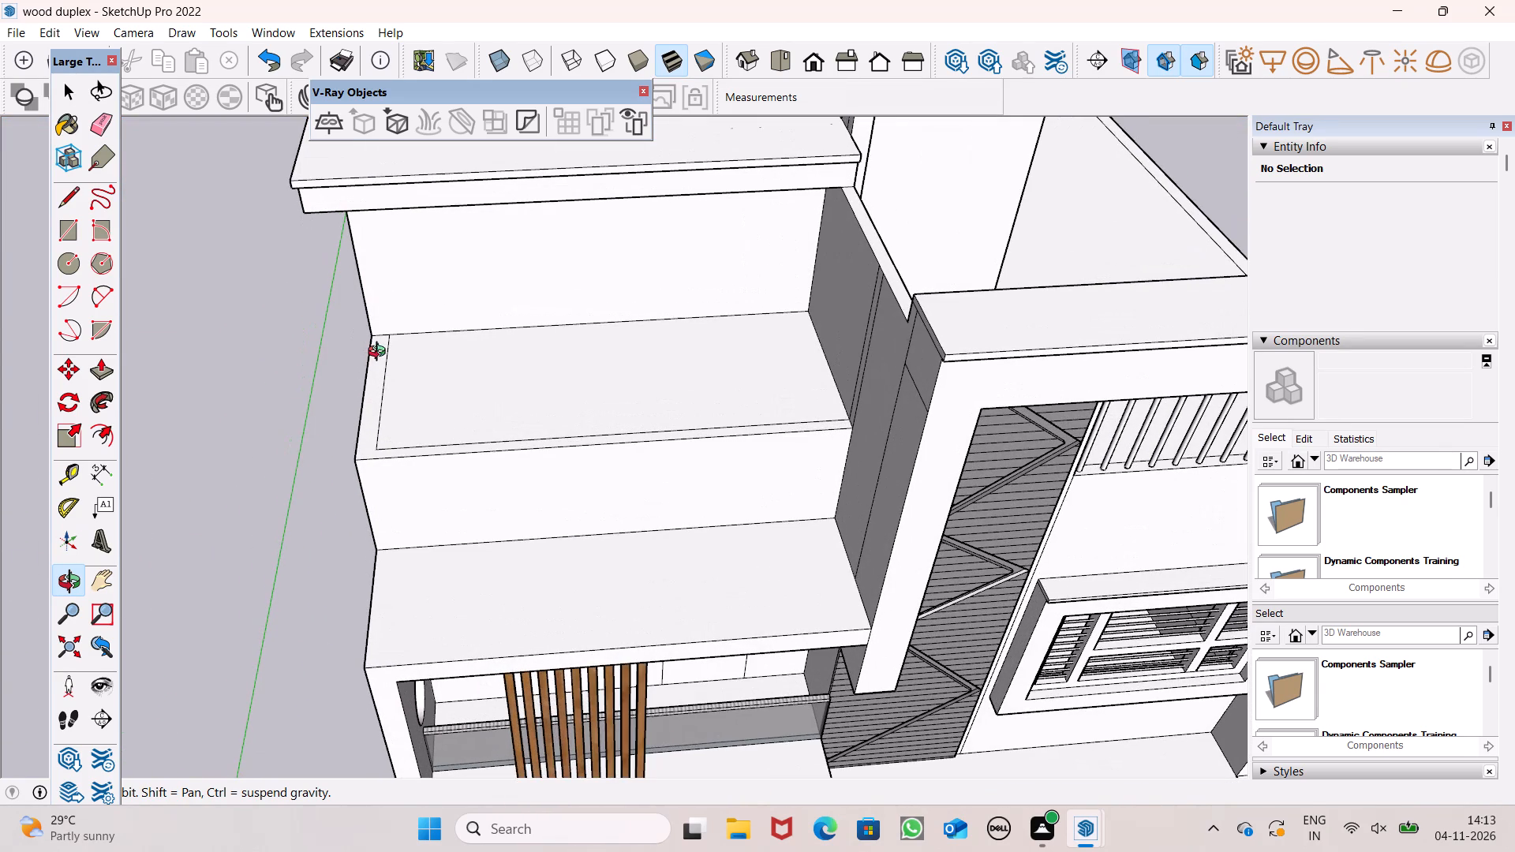
scroll(382, 353, "down", 6)
left_click_drag(431, 457, 410, 224)
scroll(441, 461, "up", 3)
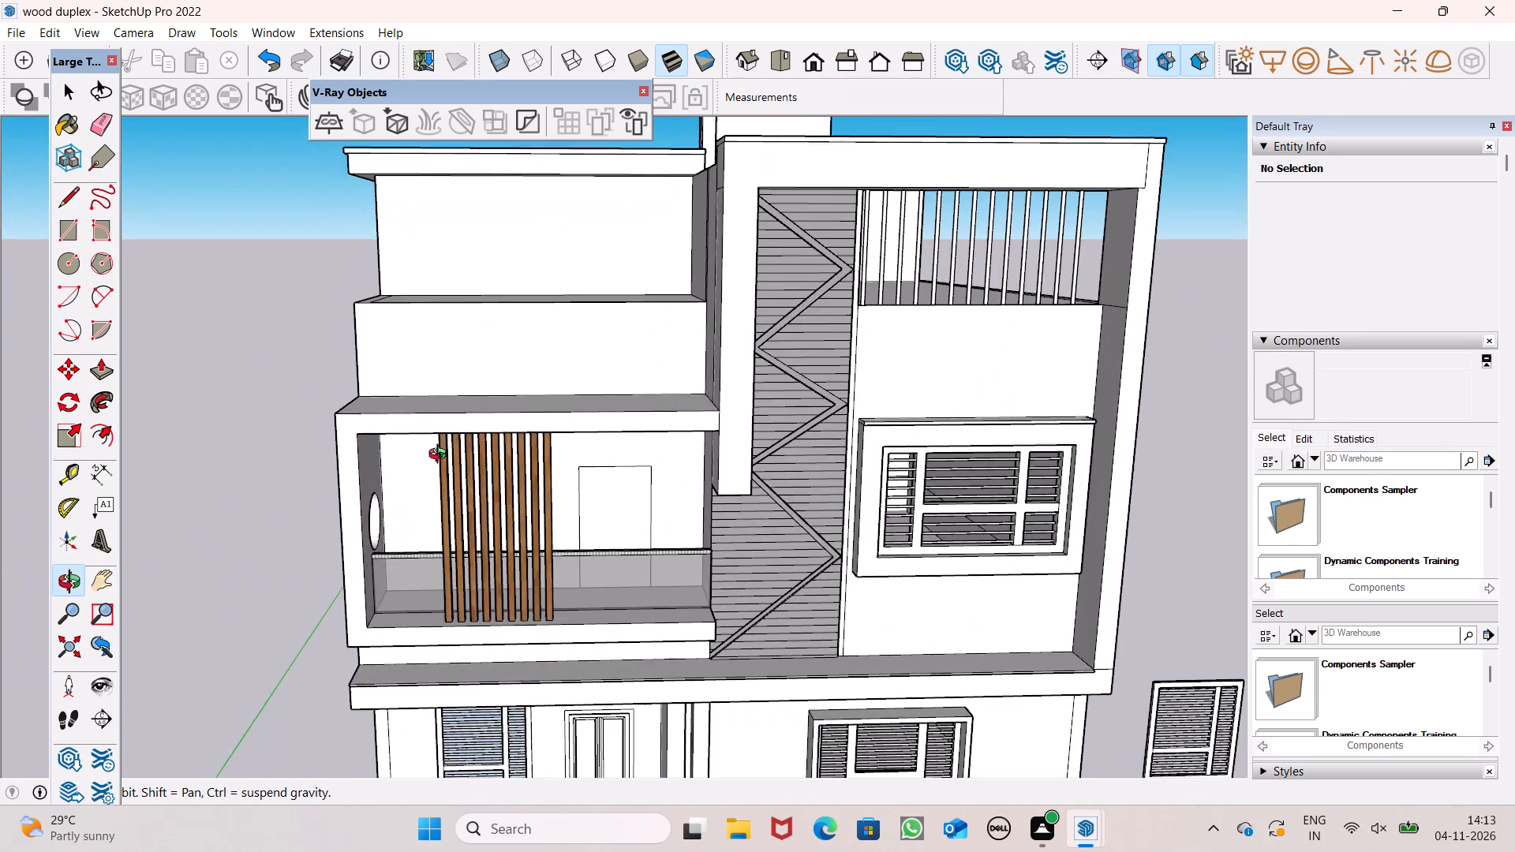
left_click_drag(442, 452, 454, 429, "shift")
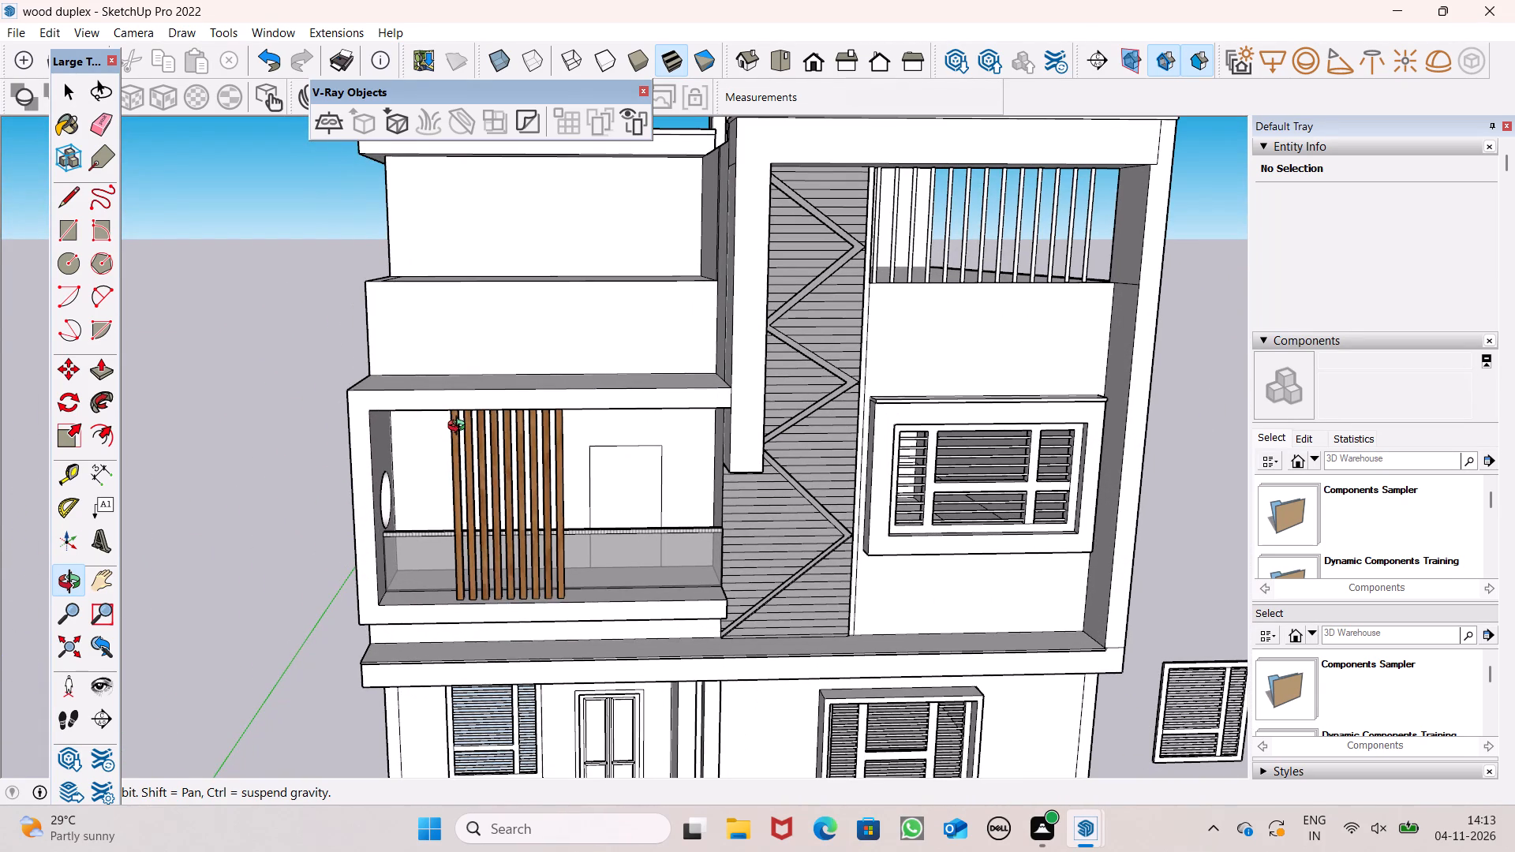
Place a guide line 3" below the top front edge of the slab over the upper-floor balcony.
left_click_drag(416, 388, 399, 412, "shift")
scroll(403, 427, "up", 4)
left_click_drag(410, 426, 430, 449, "shift")
left_click_drag(430, 451, 423, 411)
scroll(452, 435, "up", 4)
left_click_drag(510, 426, 492, 431, "shift")
key("t")
scroll(555, 424, "up", 4)
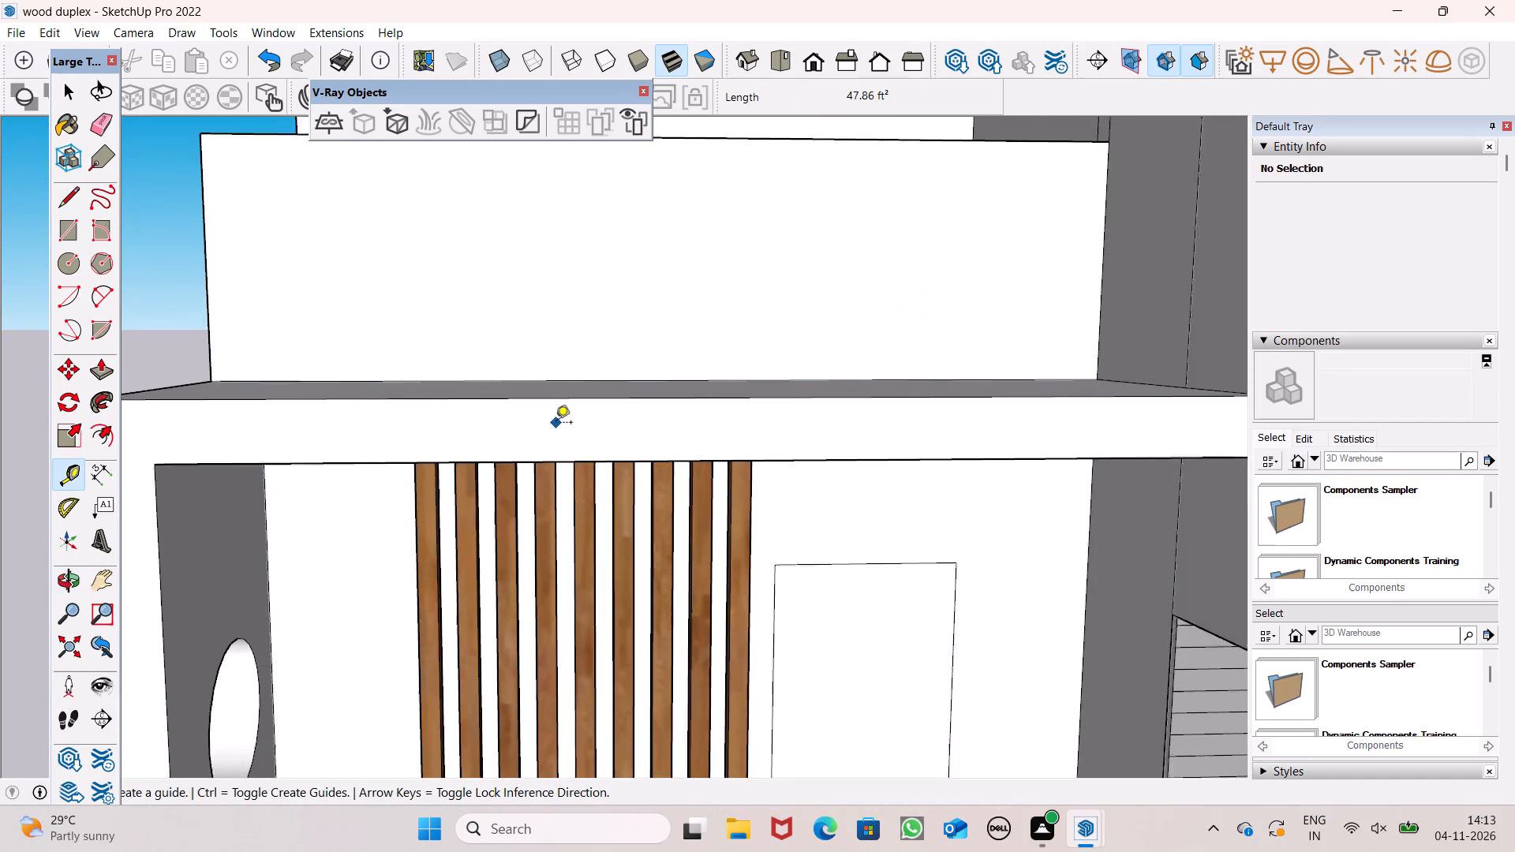
scroll(571, 423, "down", 3)
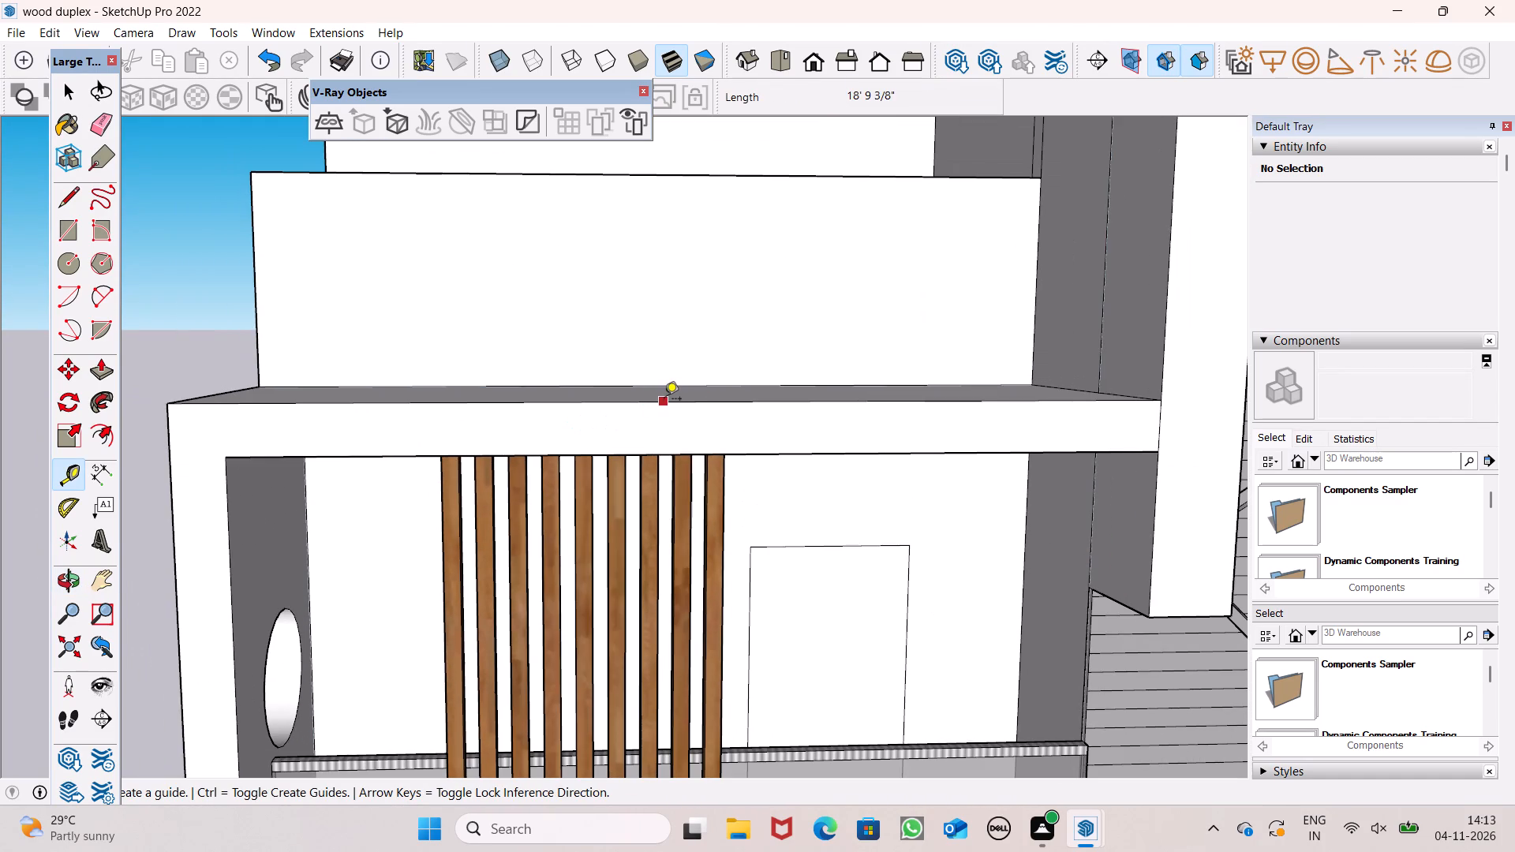
left_click(664, 400)
scroll(673, 417, "up", 1)
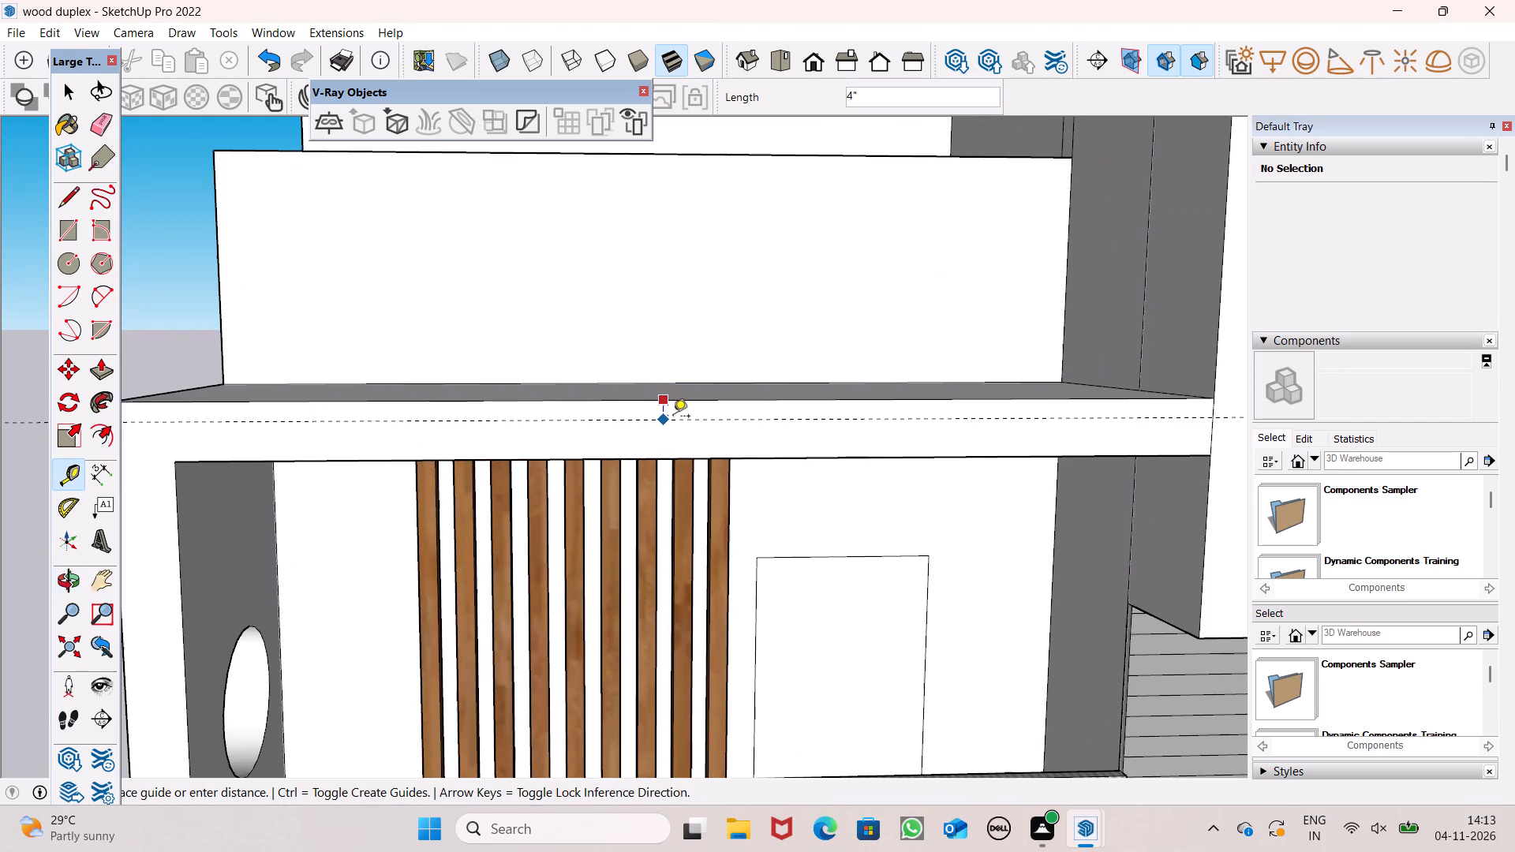
scroll(673, 417, "down", 6)
type("3\"")
key("Return")
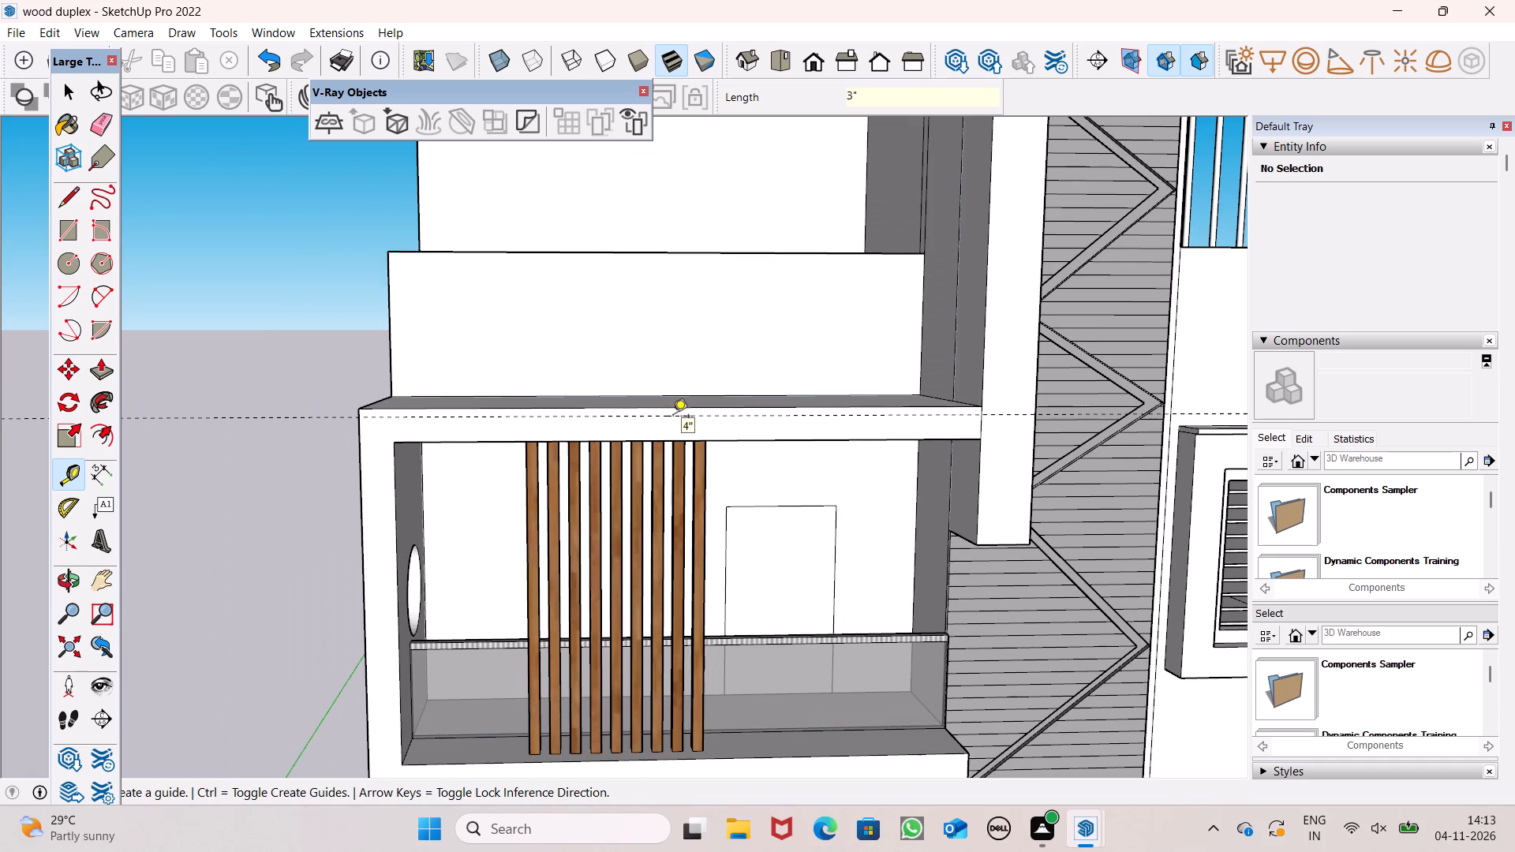
Draw a line along the guide across the balcony roof slab's full front face, about 18' 9 3/8" long.
key("l")
scroll(980, 413, "up", 4)
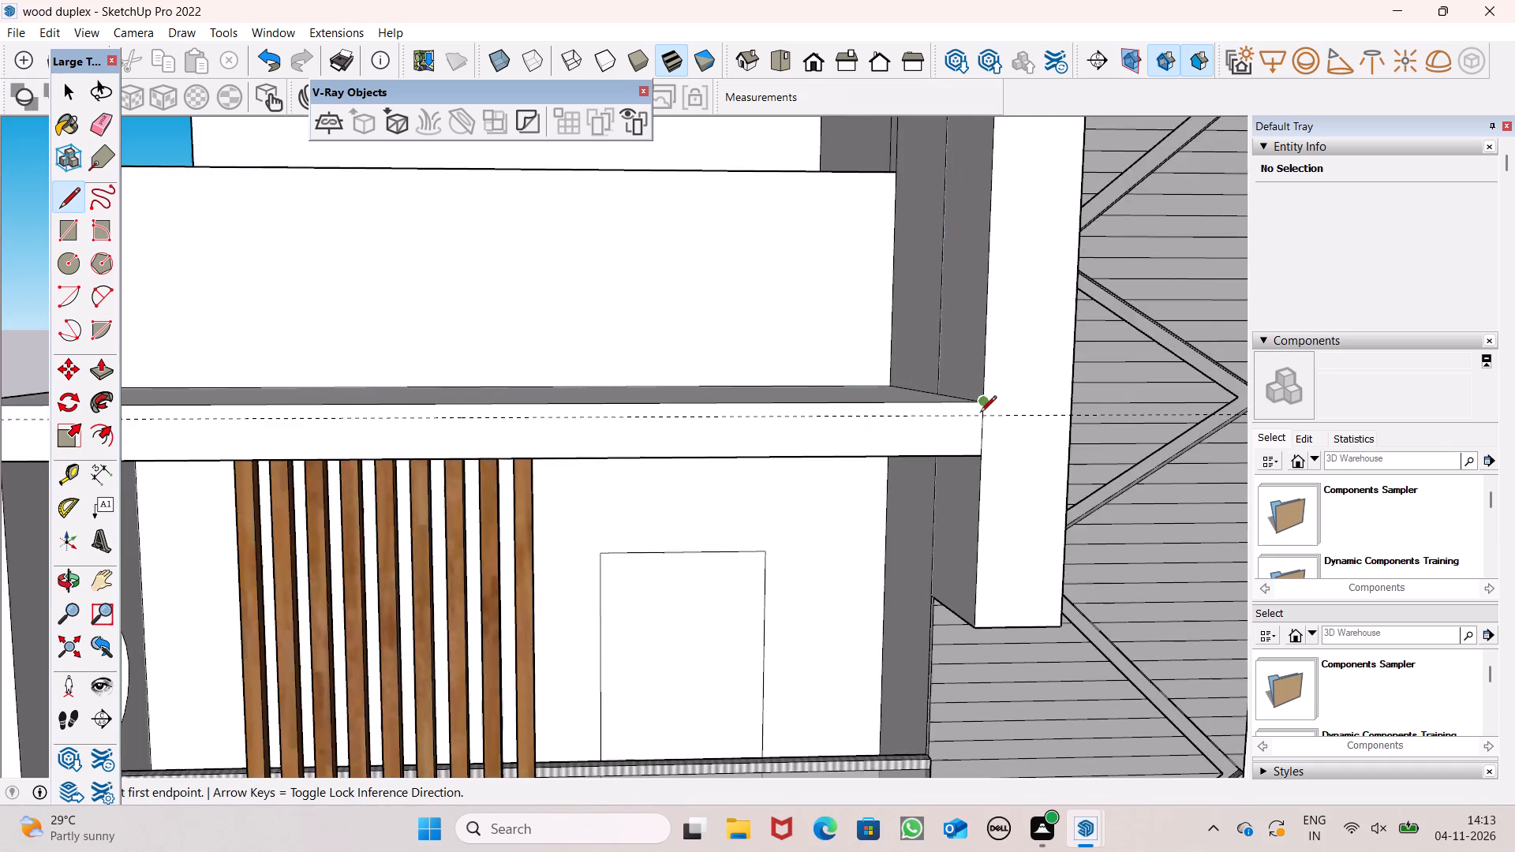
scroll(980, 413, "up", 9)
left_click(983, 417)
scroll(983, 416, "down", 2)
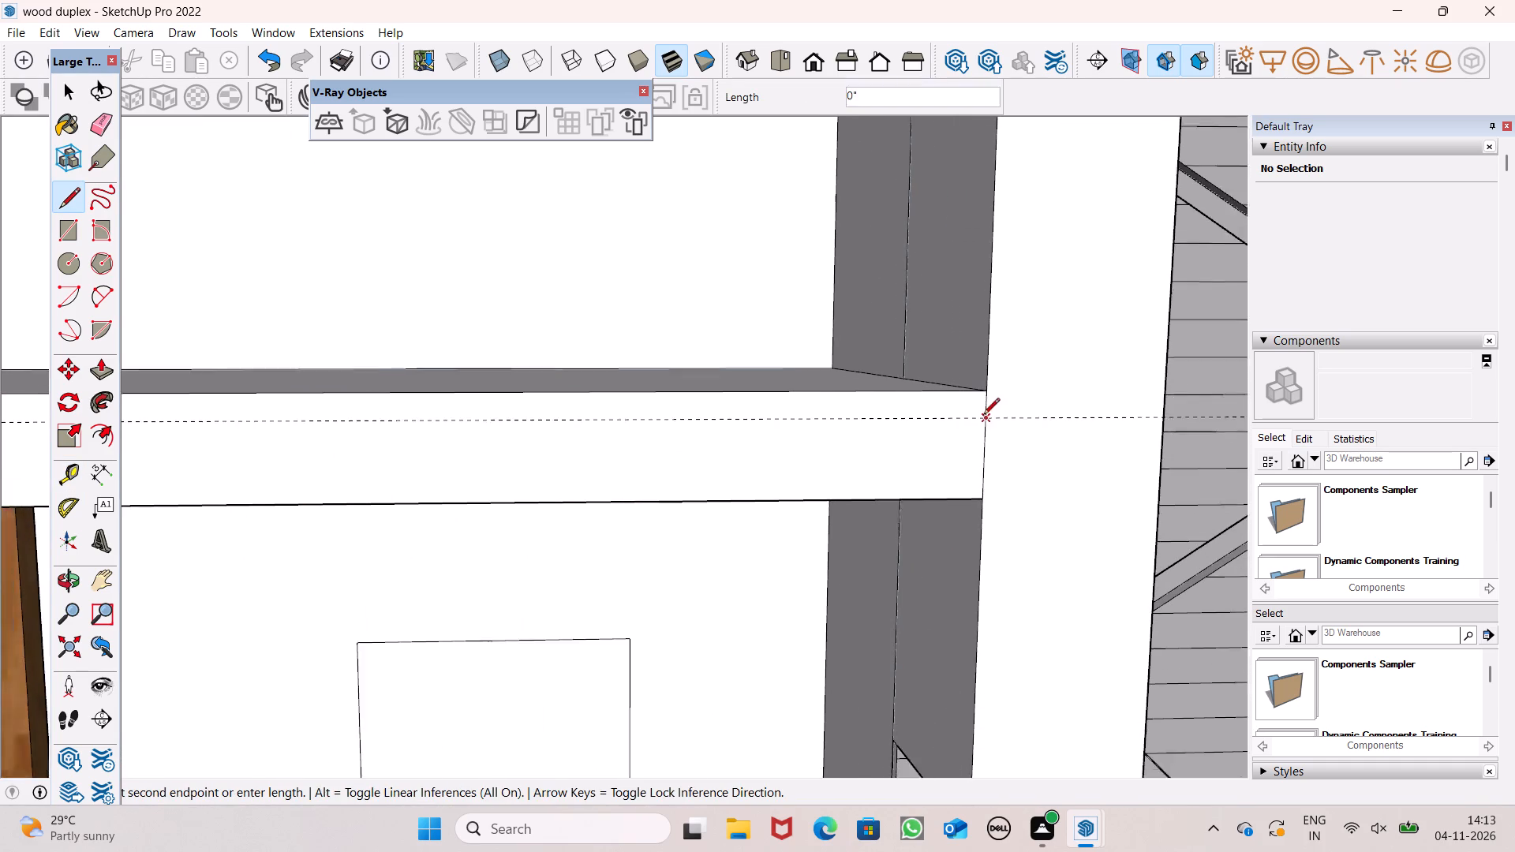
scroll(983, 416, "down", 9)
scroll(983, 416, "up", 1)
scroll(985, 415, "down", 4)
scroll(296, 417, "up", 1)
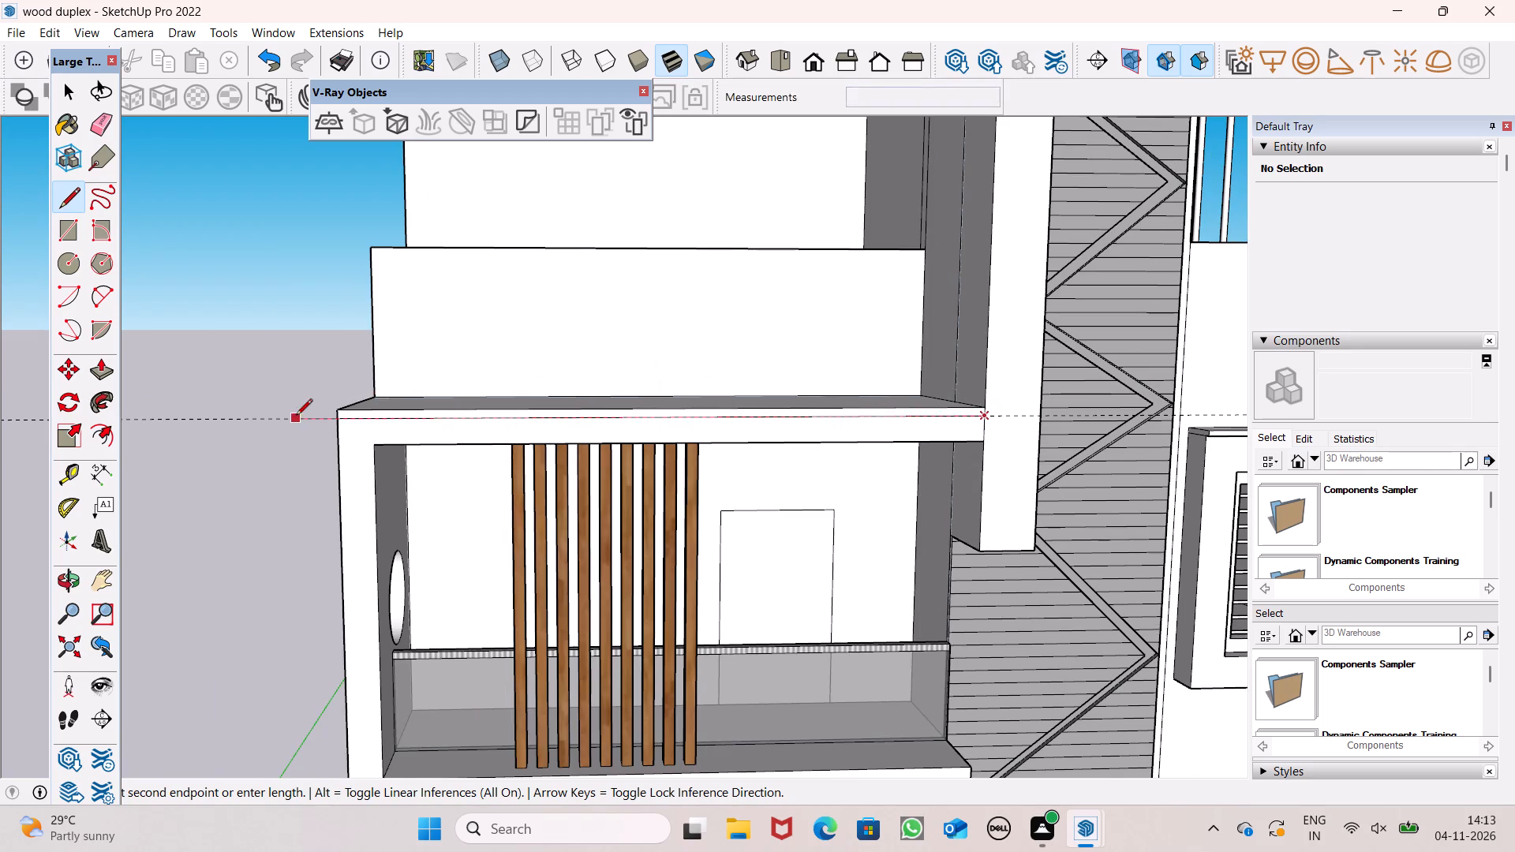
scroll(296, 417, "up", 6)
left_click(395, 423)
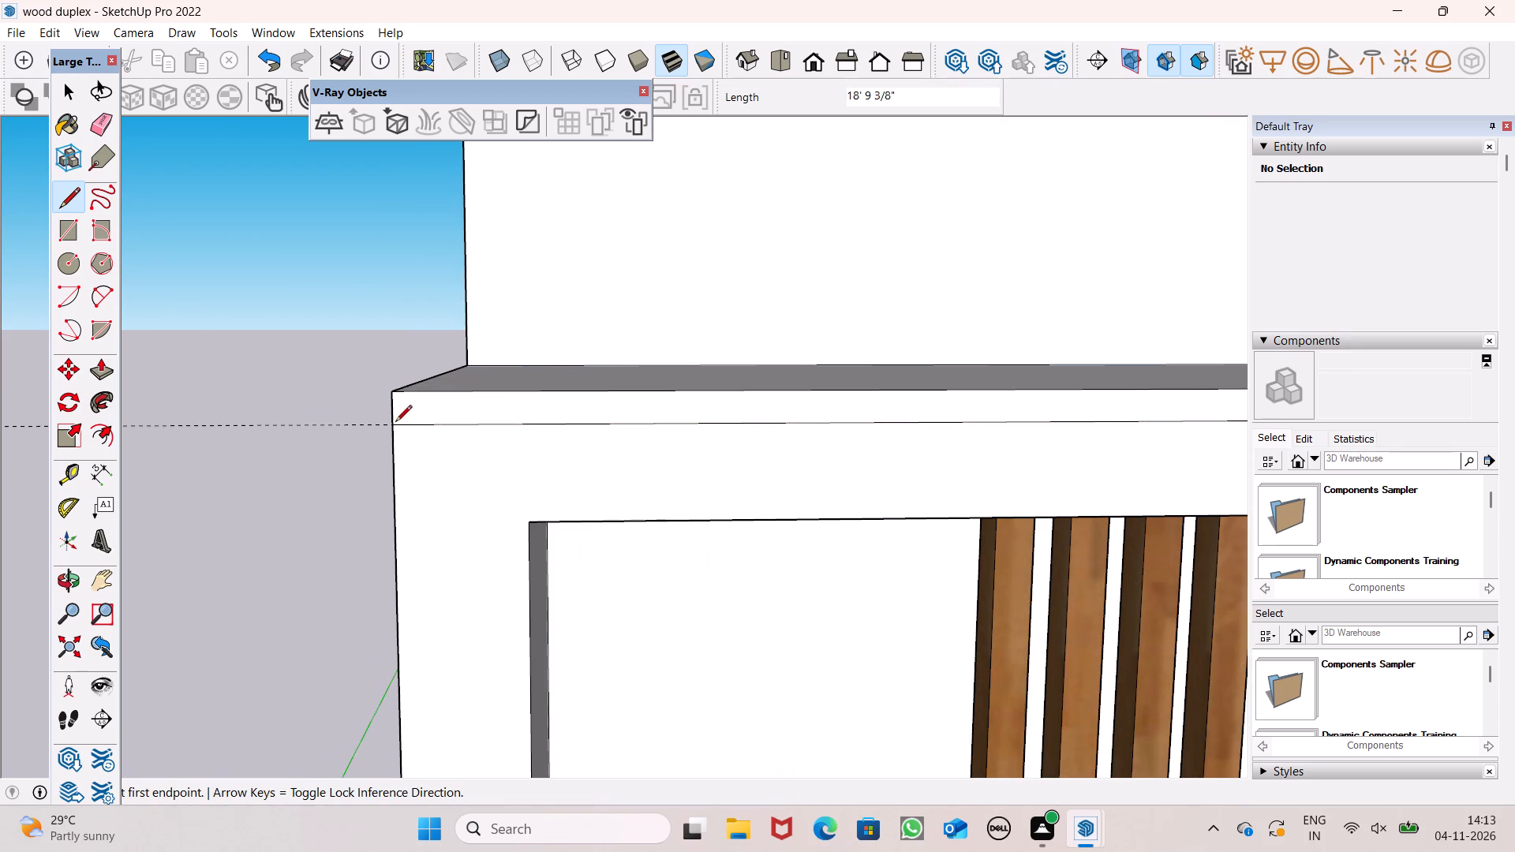
Erase the guide line running past the balcony roof slab.
scroll(373, 458, "down", 8)
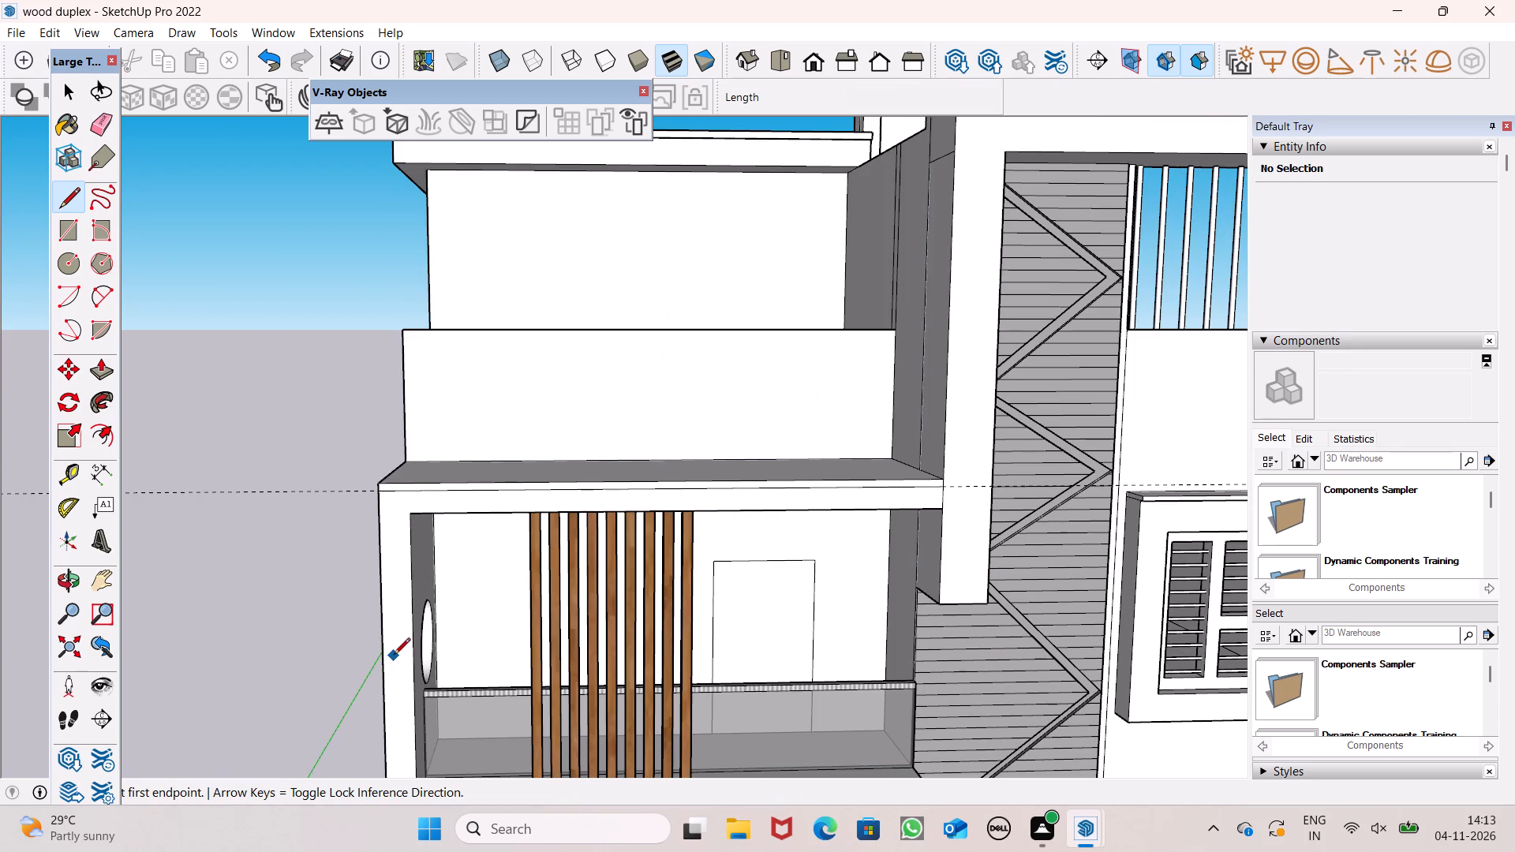
scroll(402, 664, "down", 9)
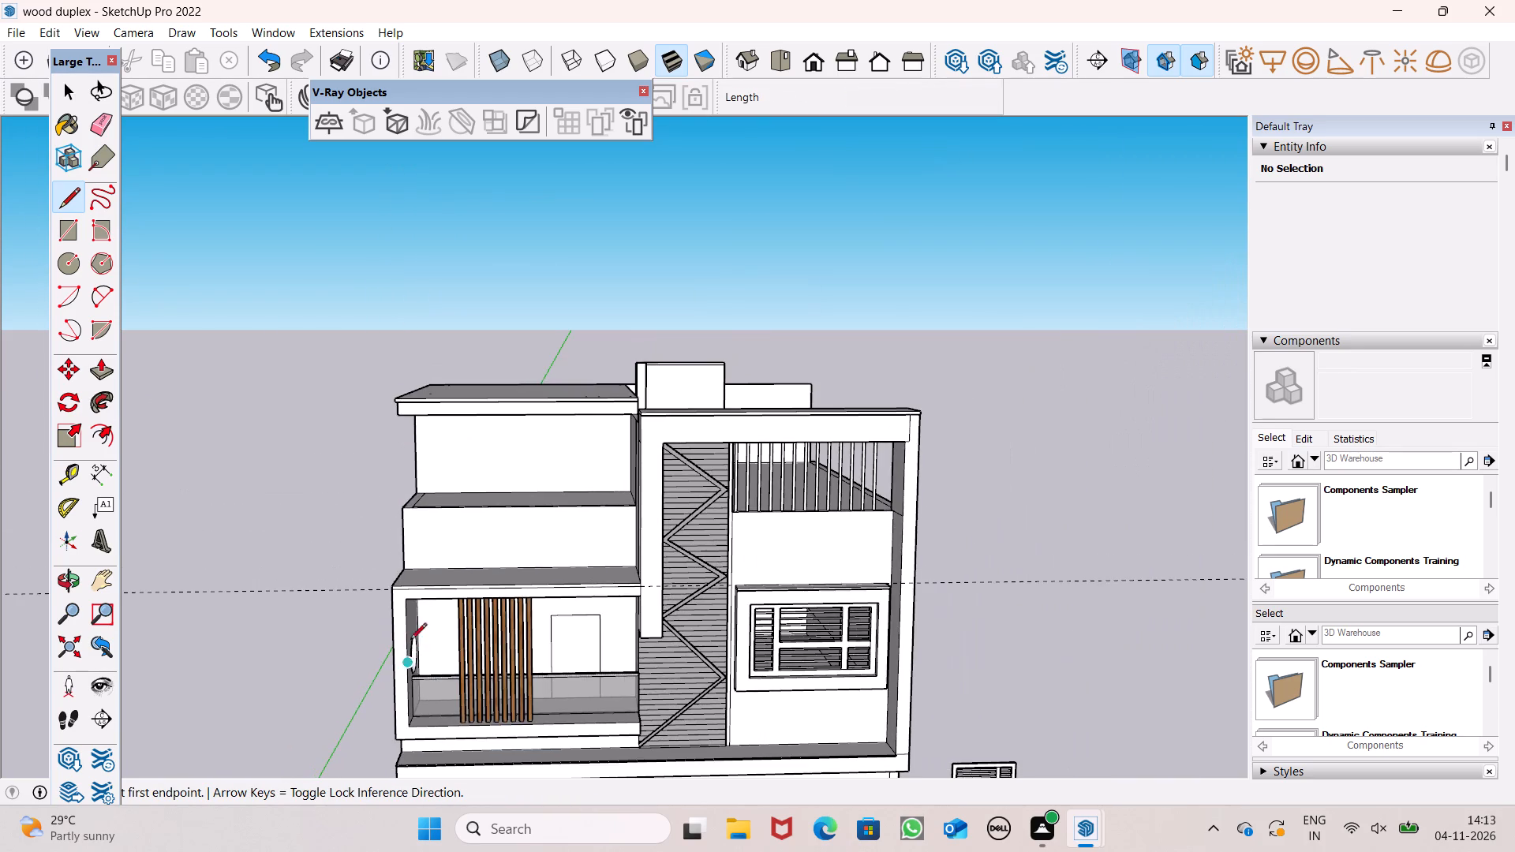
scroll(399, 421, "up", 6)
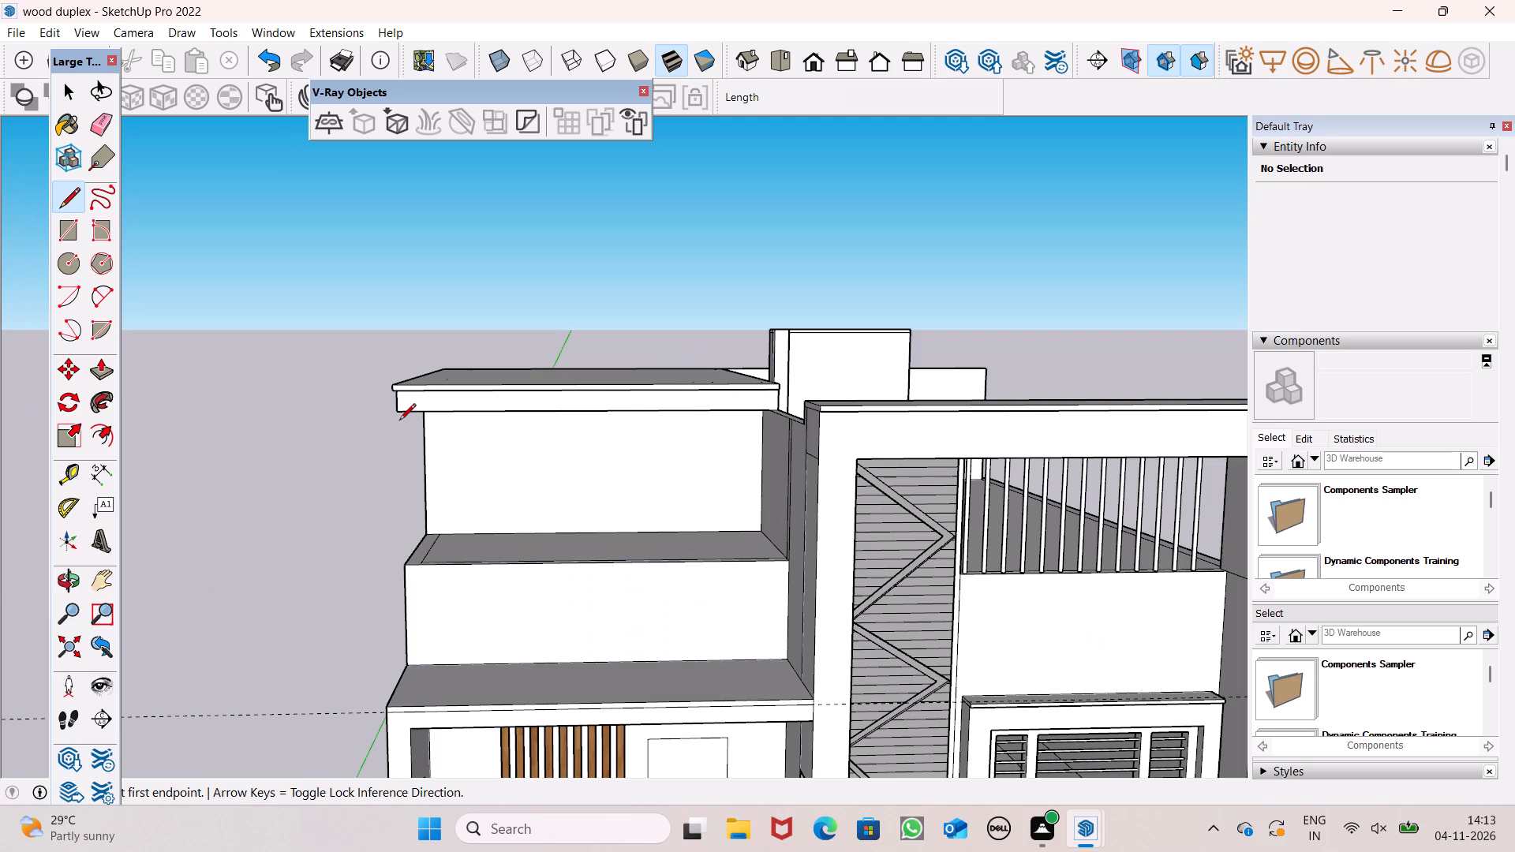
scroll(461, 407, "down", 8)
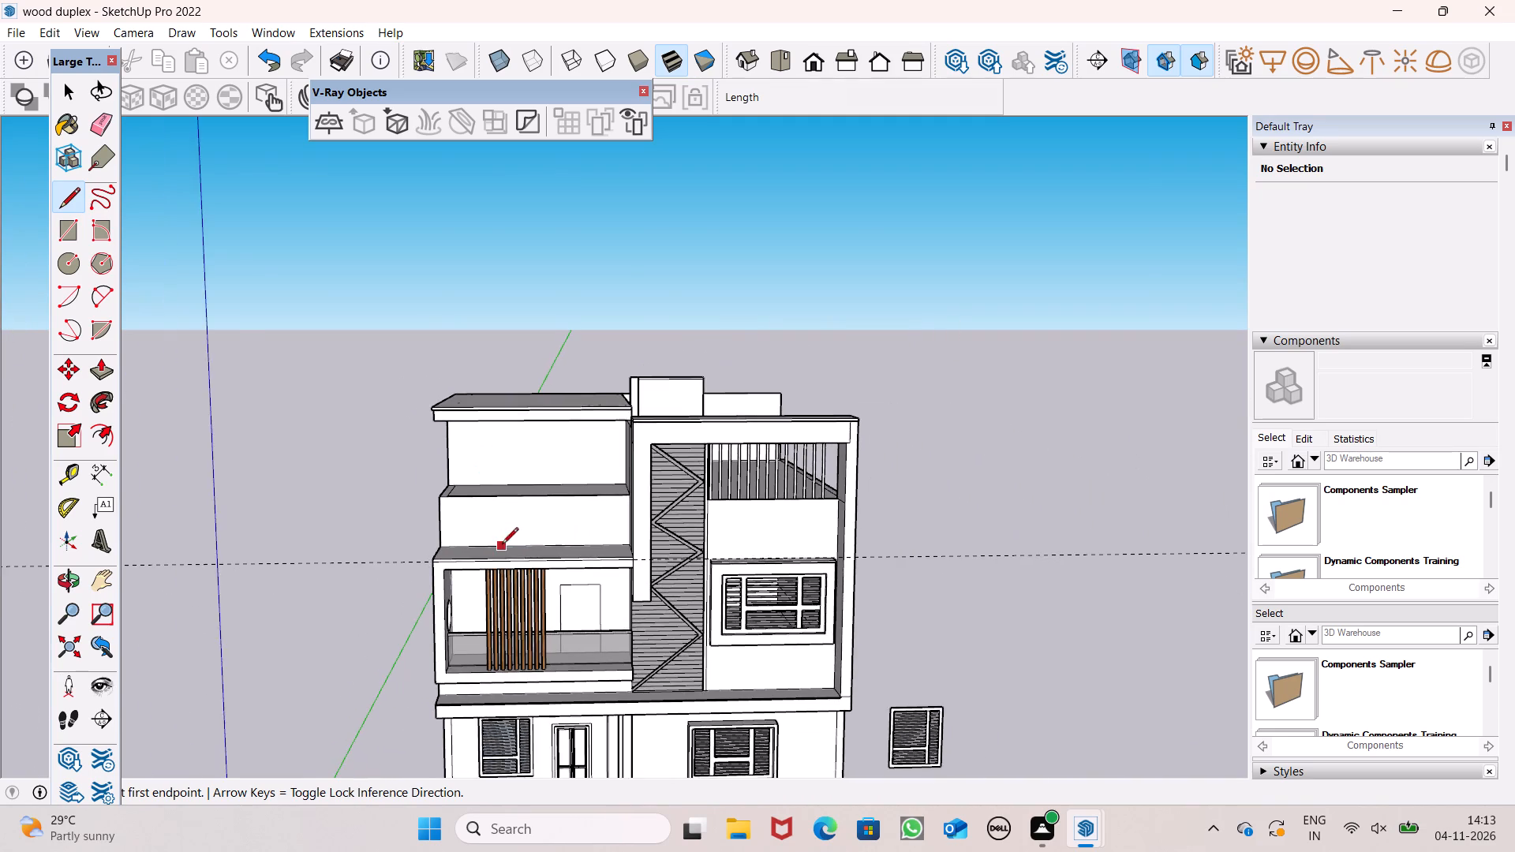
scroll(503, 551, "down", 1)
key("o")
left_click_drag(354, 569, 709, 622)
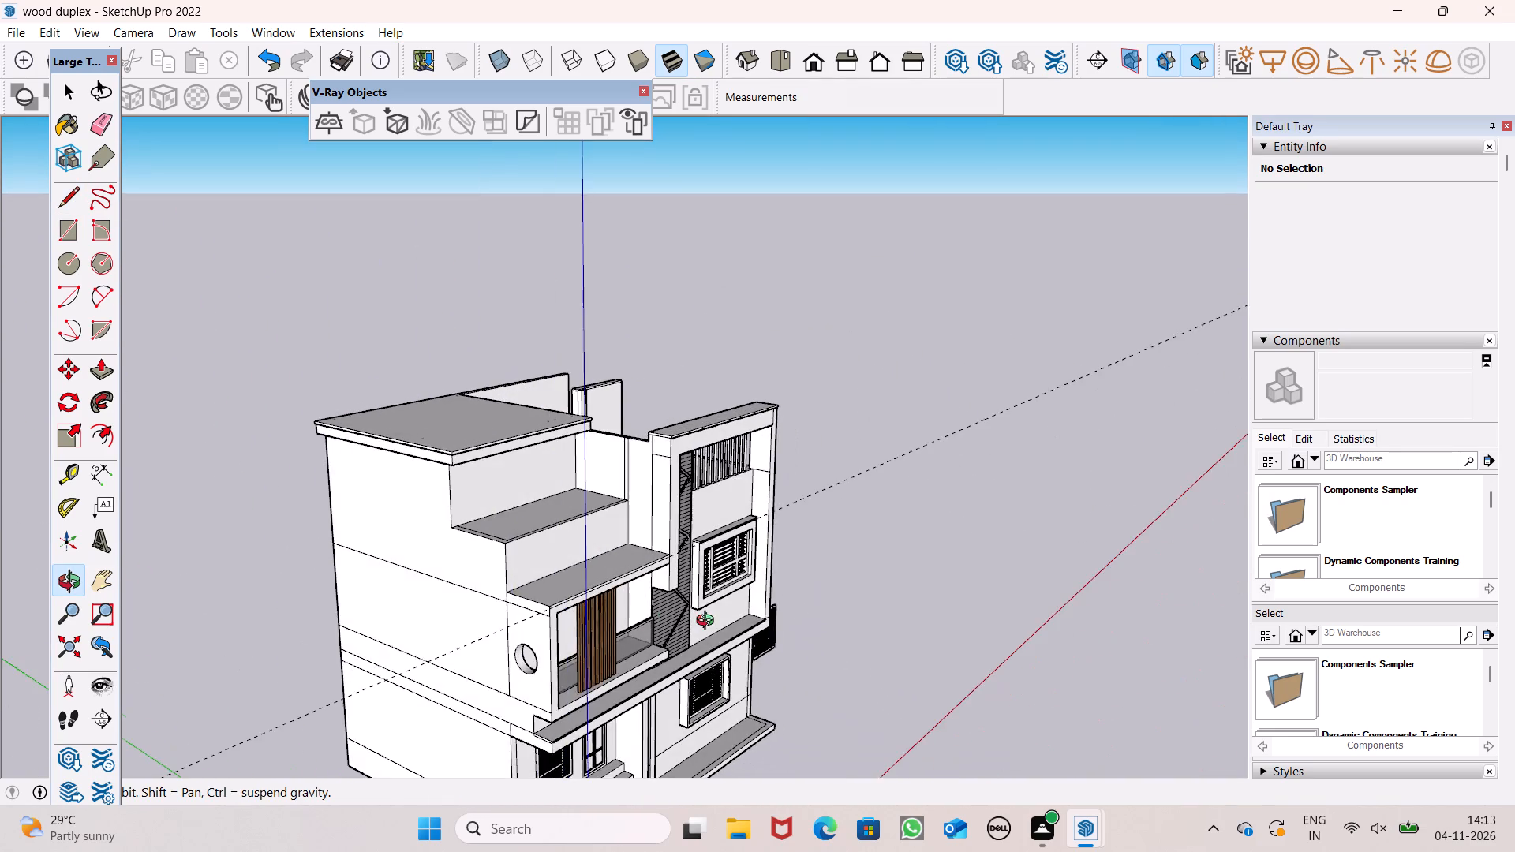
left_click_drag(709, 622, 327, 588)
scroll(518, 483, "up", 4)
left_click_drag(518, 493, 529, 519, "shift")
left_click_drag(519, 644, 559, 582, "shift")
scroll(552, 583, "up", 7, "shift")
left_click_drag(544, 583, 634, 580, "shift")
key("e")
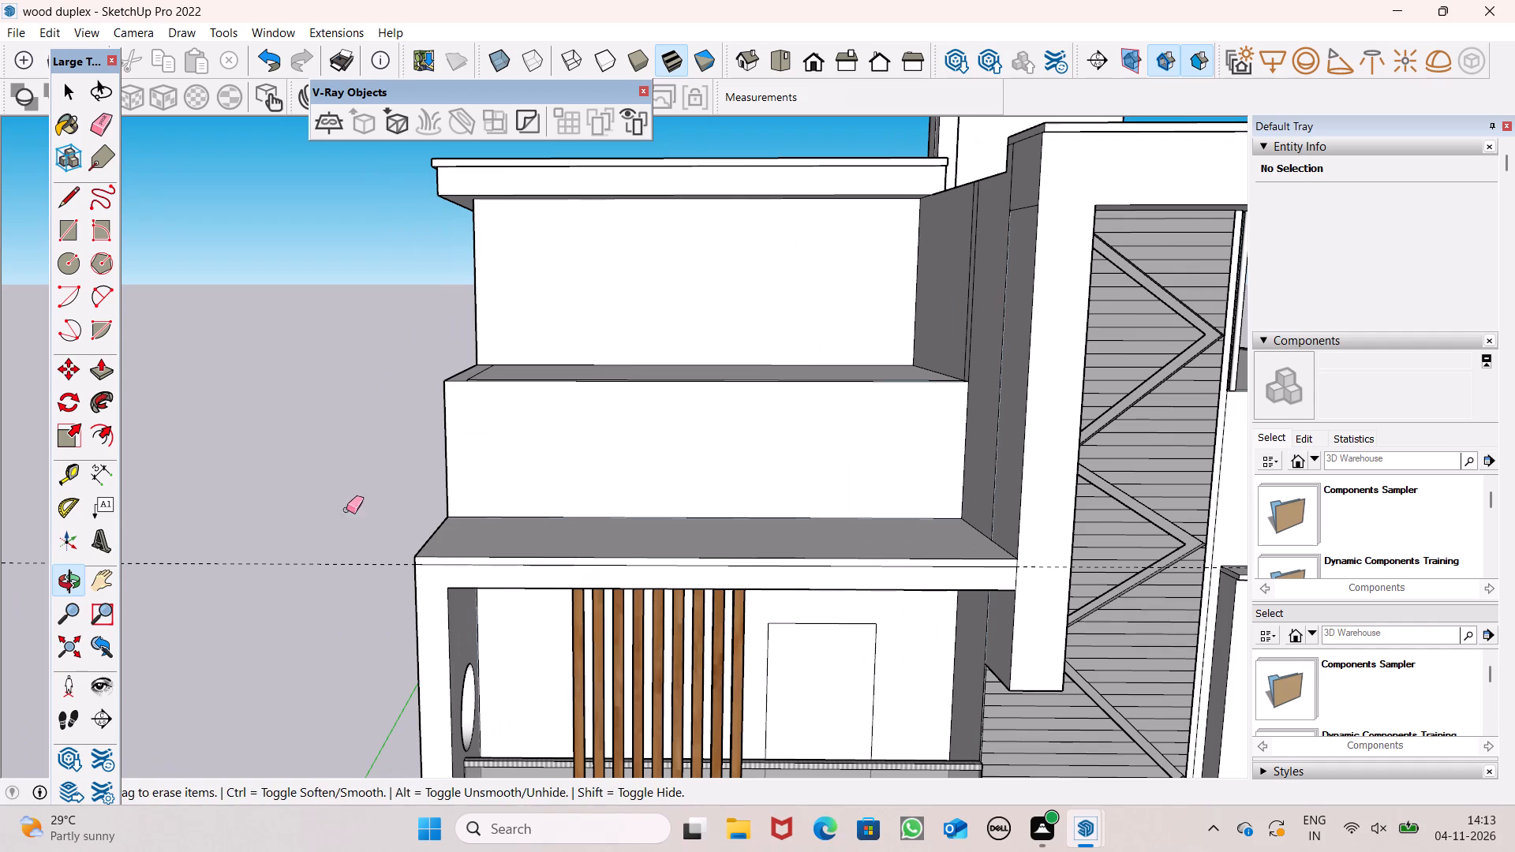
left_click_drag(326, 506, 335, 575)
key("space")
Erase the horizontal line near the balcony roof level on the house's side wall, including its segment on the balcony's outer side.
key("o")
left_click_drag(375, 581, 599, 606)
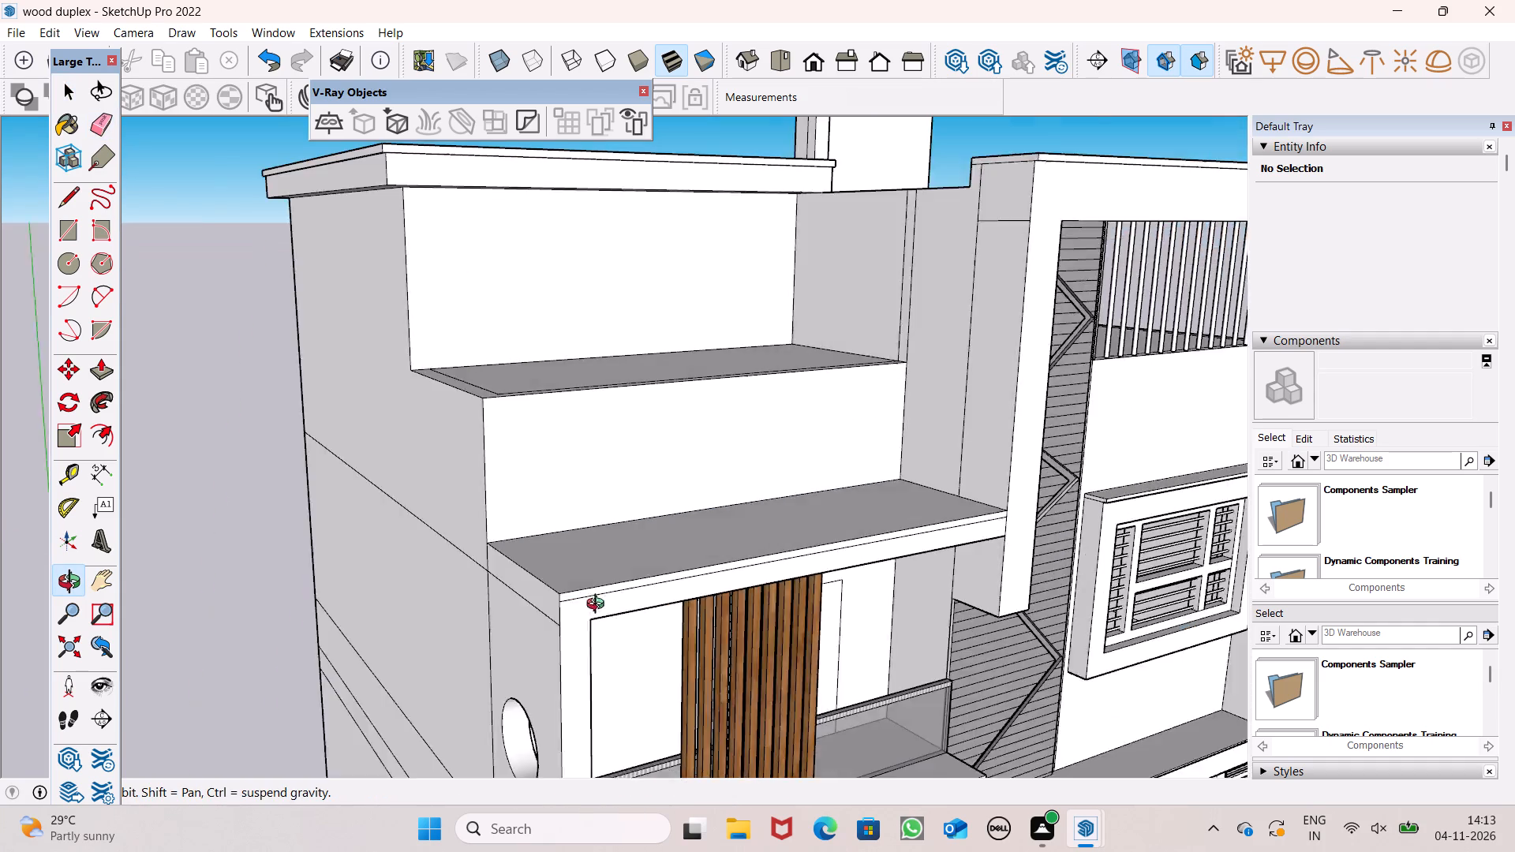
left_click_drag(599, 606, 701, 592)
scroll(623, 590, "up", 3)
left_click_drag(618, 588, 582, 613, "shift")
left_click_drag(582, 613, 627, 558)
scroll(627, 557, "down", 1)
scroll(627, 557, "up", 1)
scroll(627, 557, "down", 1)
left_click_drag(627, 557, 635, 560, "shift")
left_click(635, 560)
type("we")
left_click_drag(623, 540, 627, 553)
left_click_drag(432, 488, 449, 532)
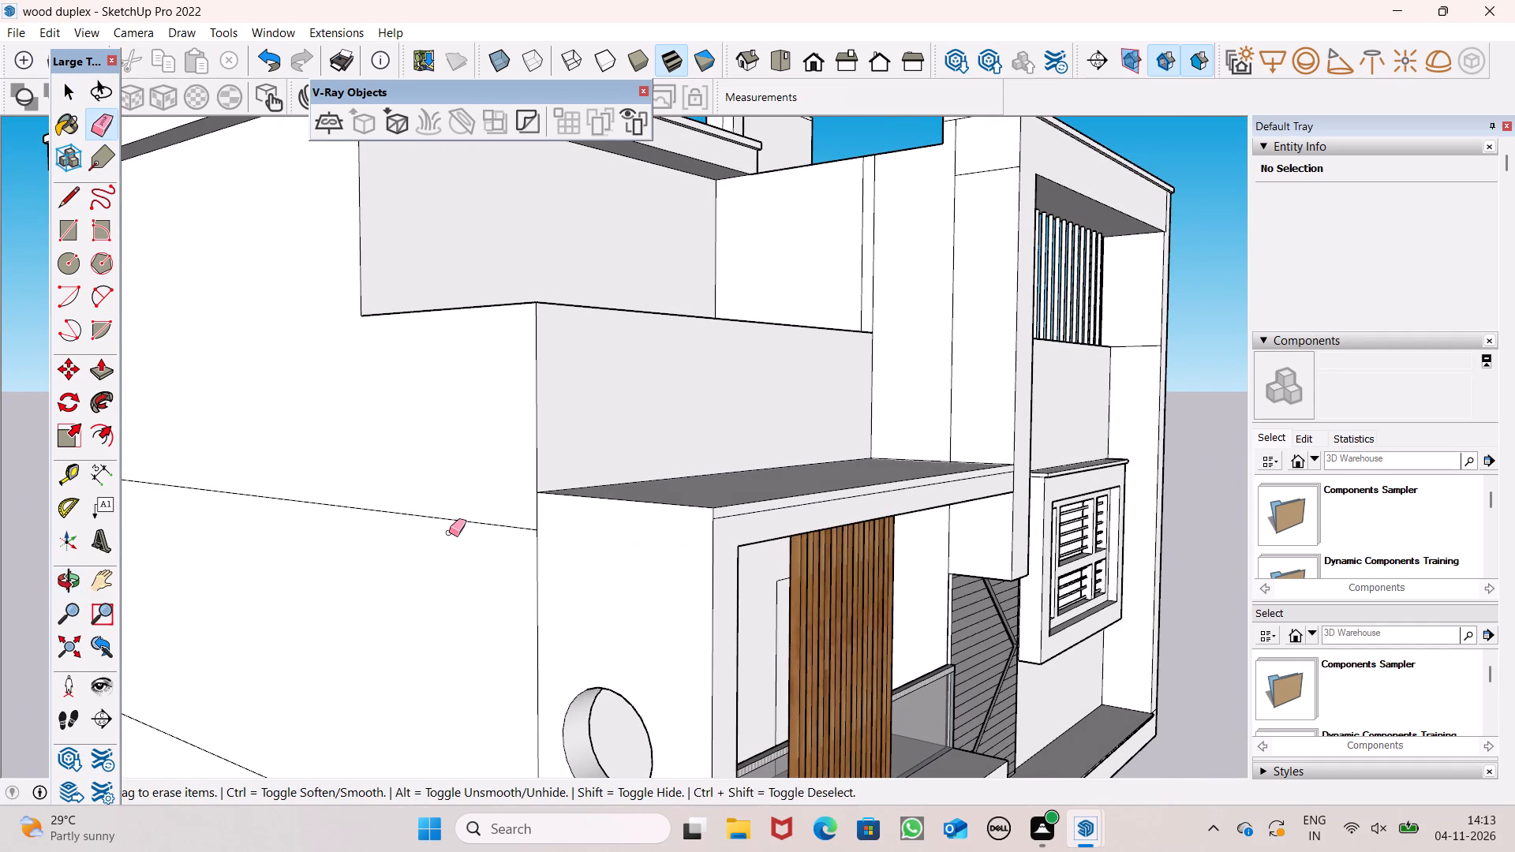
left_click_drag(449, 532, 449, 536)
Erase the remaining horizontal floor-level and base lines lower down on the same side wall.
scroll(466, 401, "down", 10)
left_click_drag(458, 512, 468, 580)
left_click_drag(468, 584, 470, 601)
left_click_drag(456, 611, 454, 665)
scroll(462, 492, "up", 1)
scroll(462, 492, "down", 2)
scroll(379, 534, "down", 3)
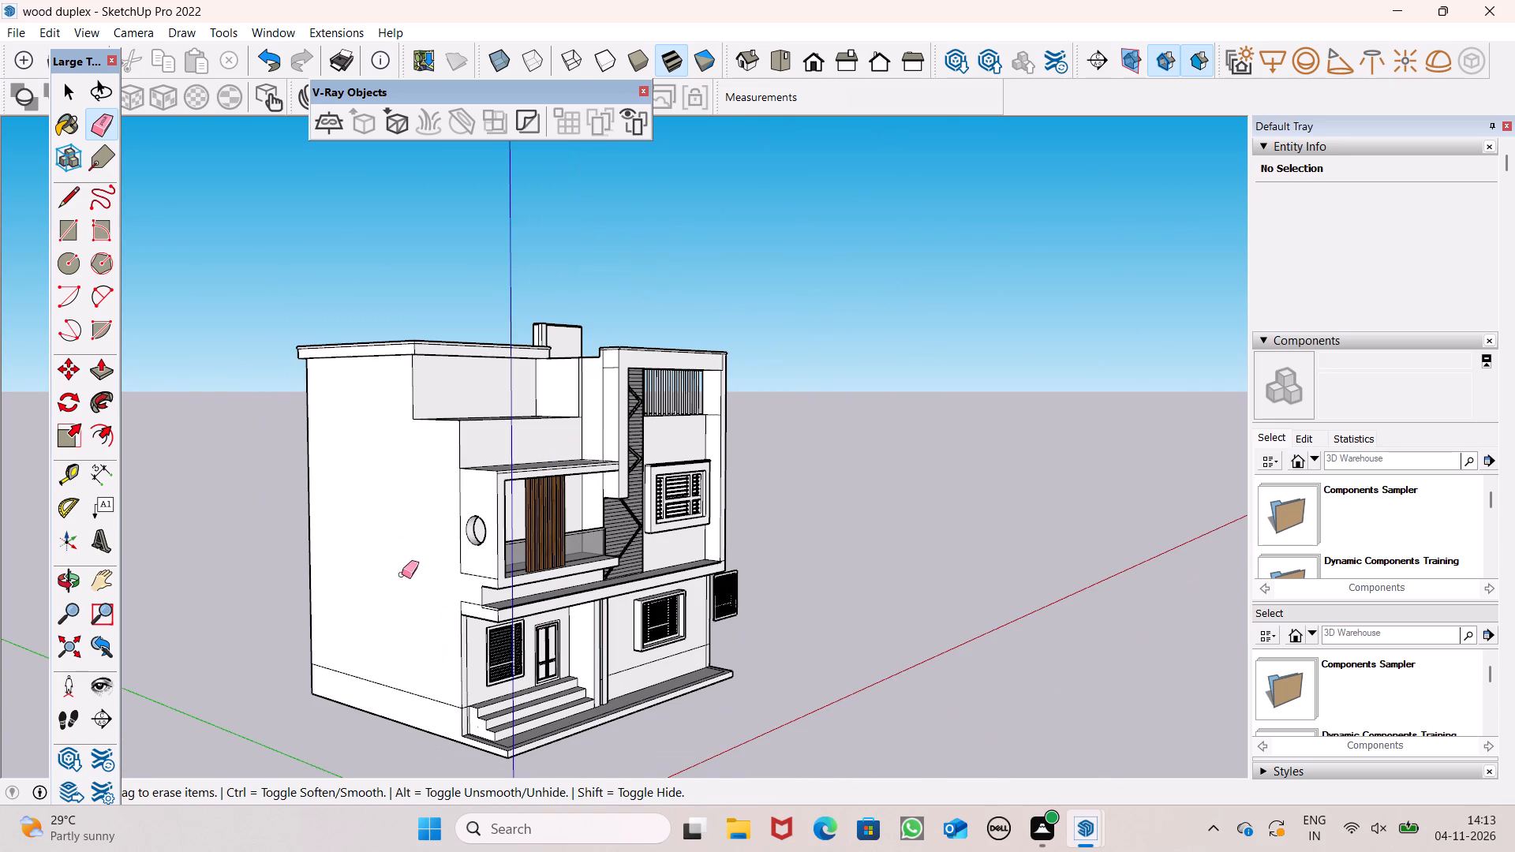
left_click_drag(417, 638, 424, 712)
scroll(472, 726, "up", 14)
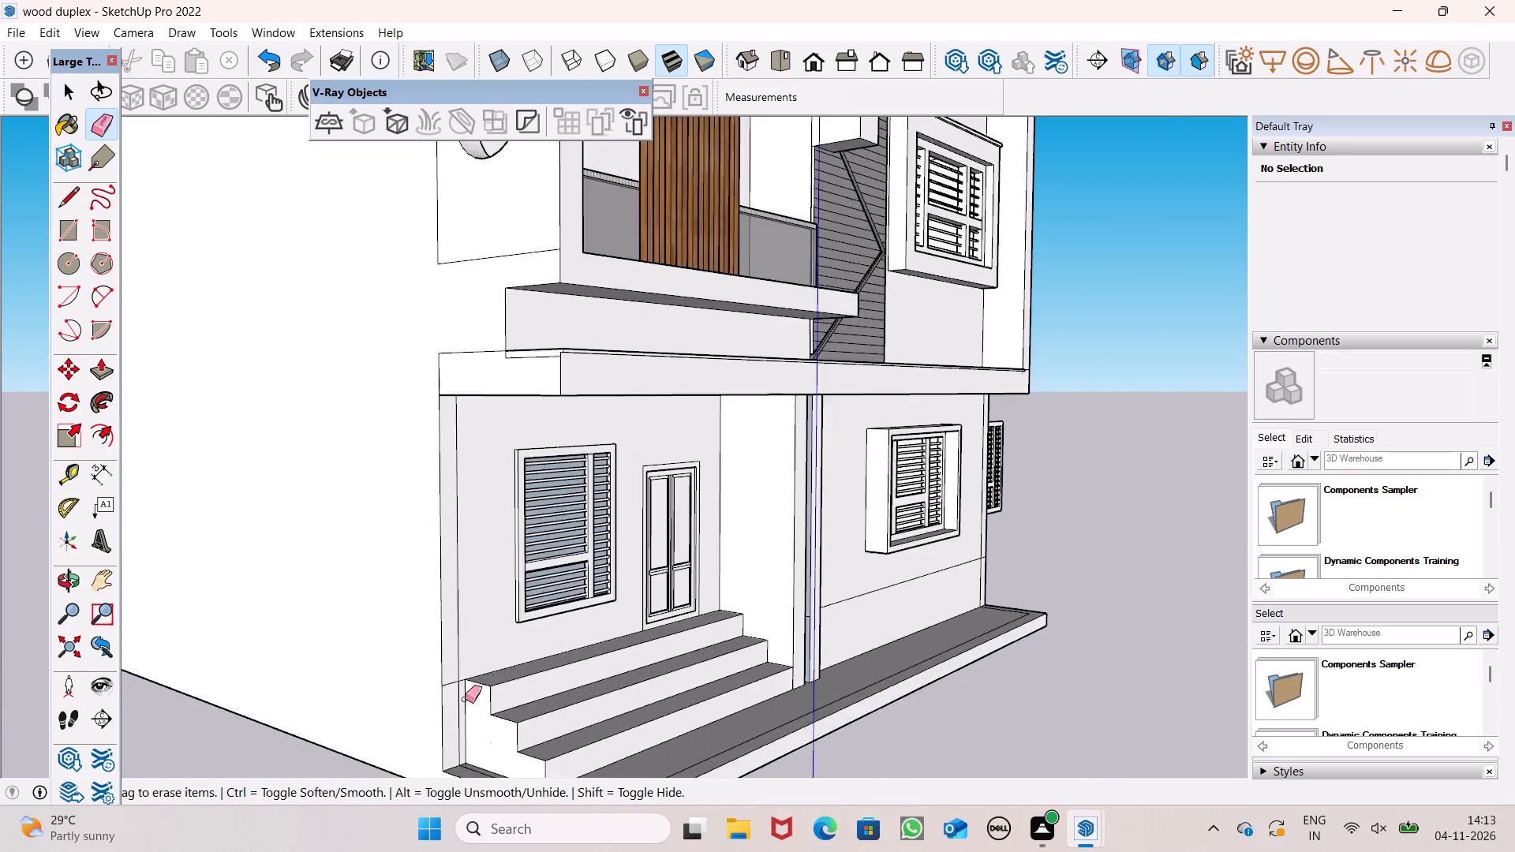
Erase the short leftover horizontal line on the narrow wall strip beside the entrance steps.
scroll(465, 699, "up", 7)
scroll(467, 671, "down", 1)
scroll(467, 671, "up", 4)
left_click_drag(463, 656, 458, 668)
left_click_drag(432, 679, 432, 691)
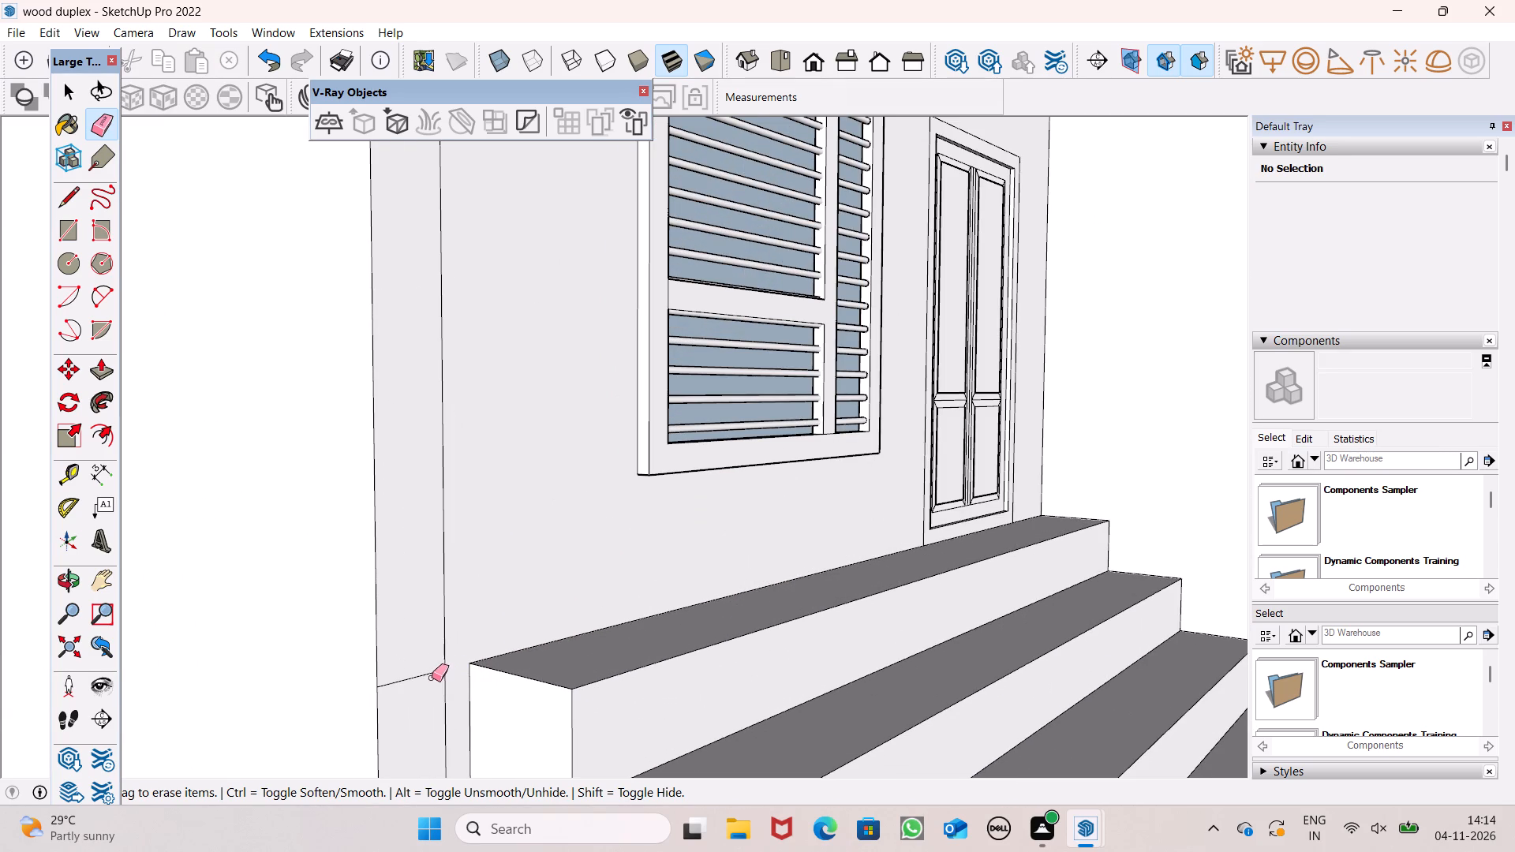
left_click_drag(424, 667, 424, 682)
Draw a line across the side face of the balcony roof slab back to the house wall, about 5' 8 9/16" long.
scroll(431, 693, "down", 9)
scroll(778, 534, "down", 3)
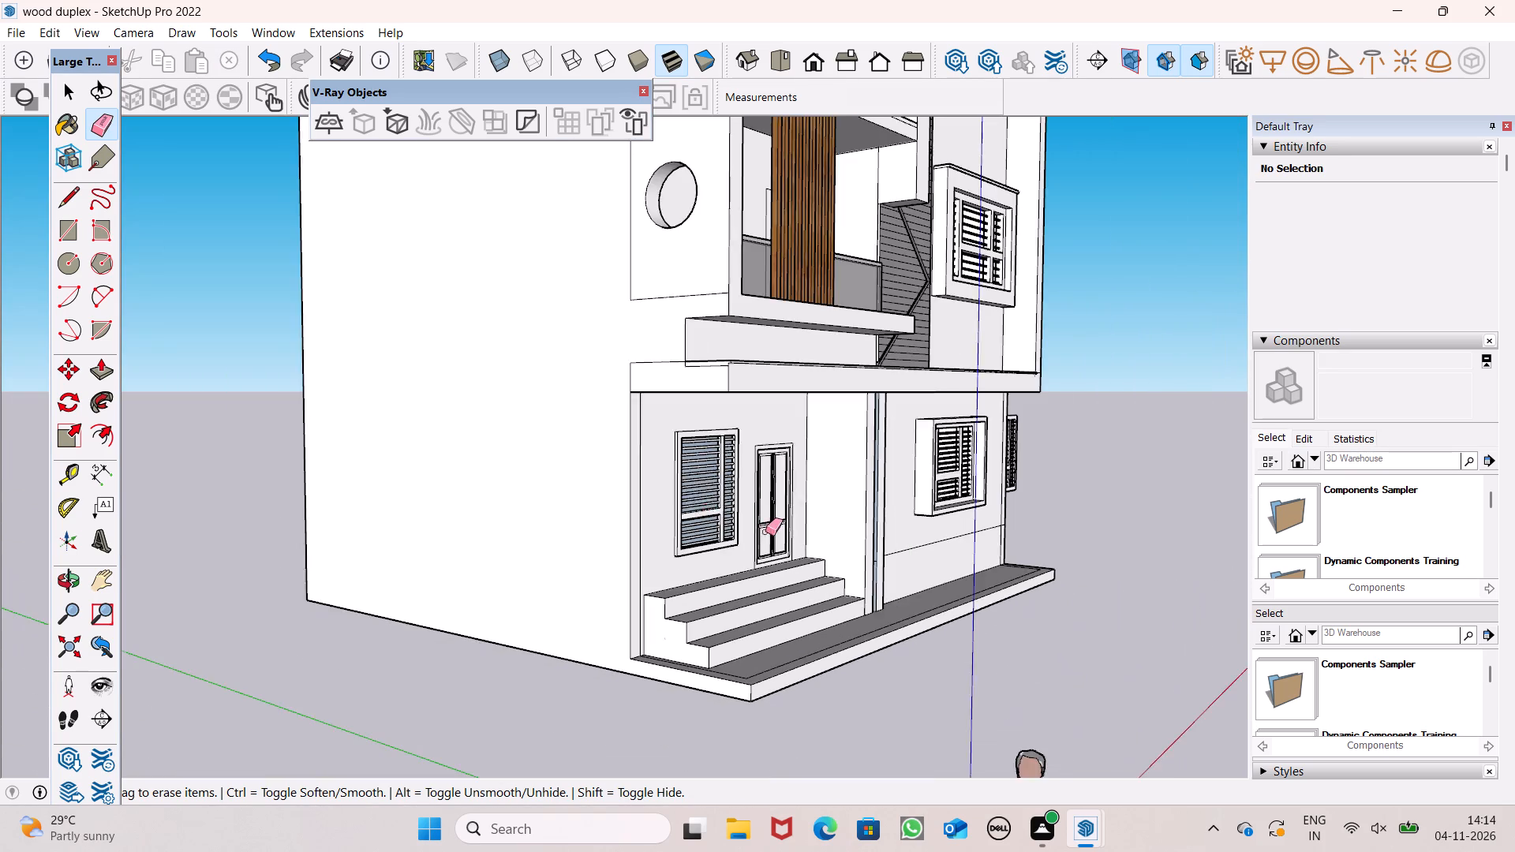
scroll(765, 532, "down", 5)
key("o")
left_click_drag(656, 548, 638, 626, "shift")
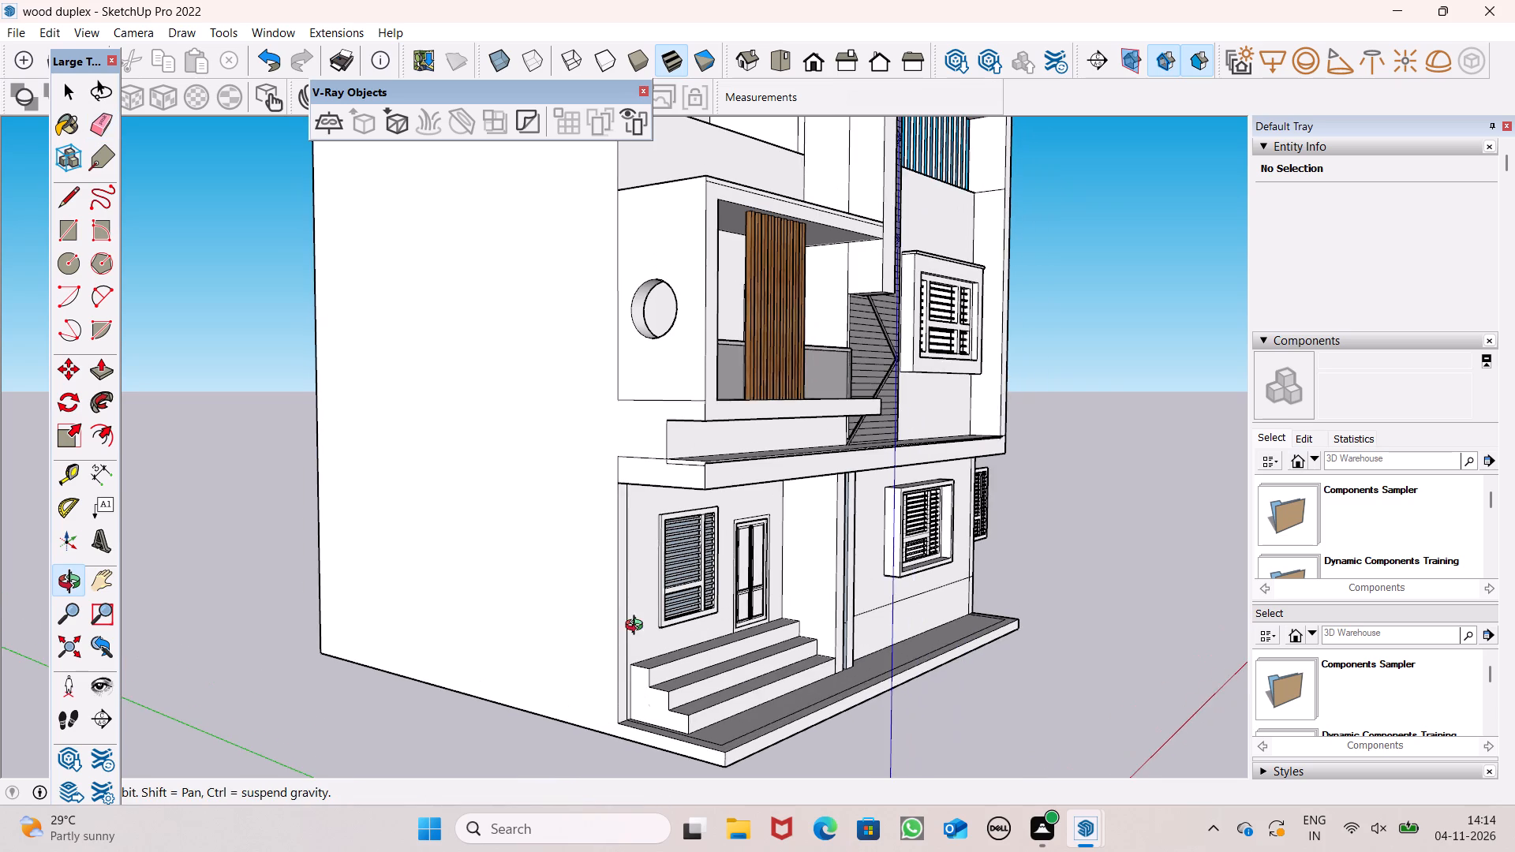
left_click_drag(635, 610, 642, 630, "shift")
scroll(544, 495, "up", 5)
left_click_drag(638, 480, 562, 538, "shift")
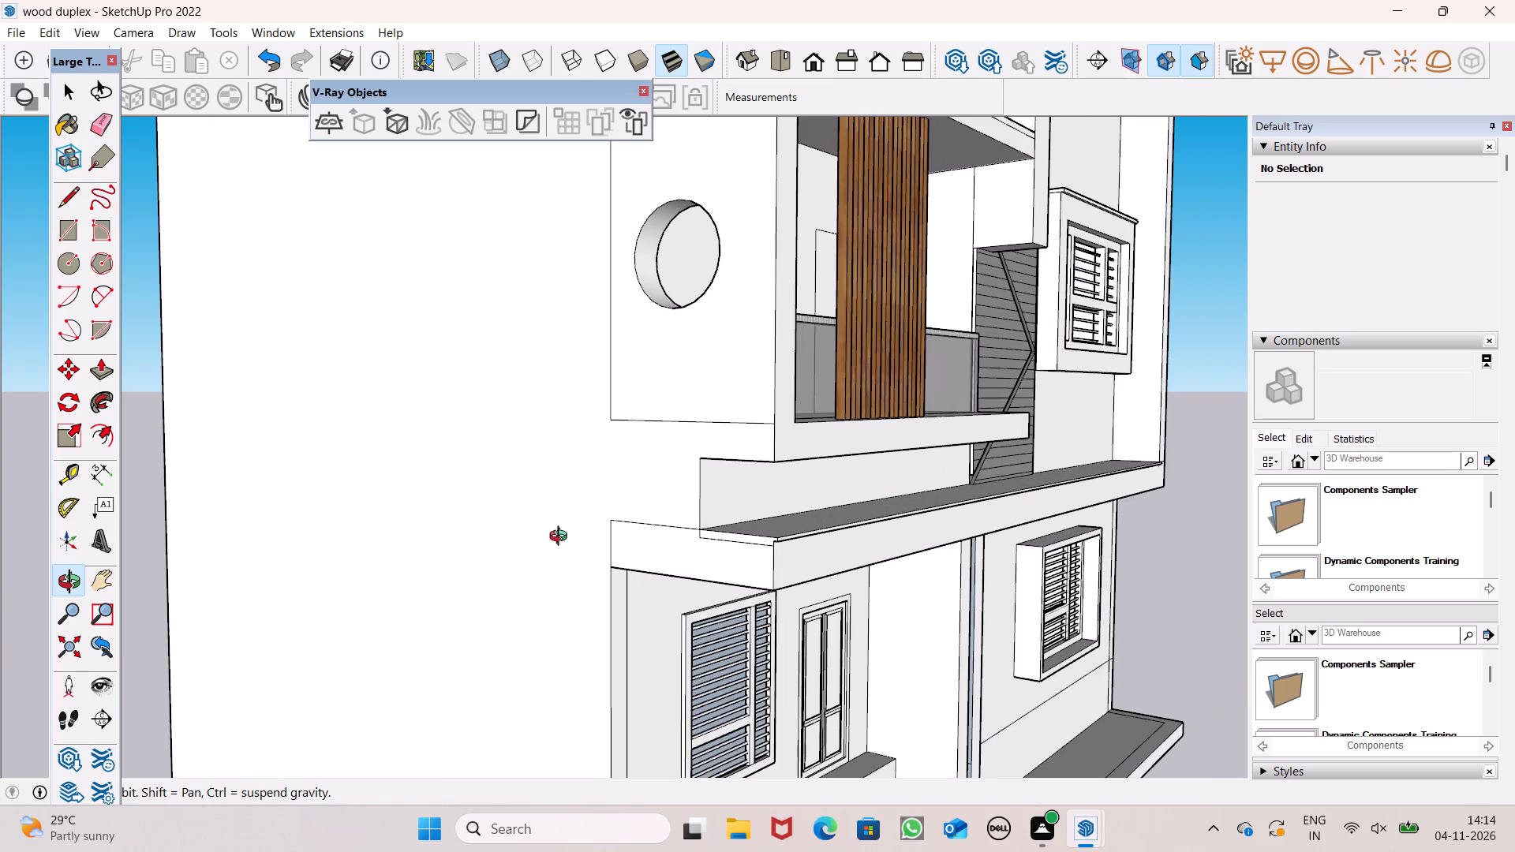
scroll(466, 473, "down", 5)
left_click_drag(518, 444, 399, 679, "shift")
scroll(514, 367, "down", 4)
left_click_drag(514, 371, 514, 409)
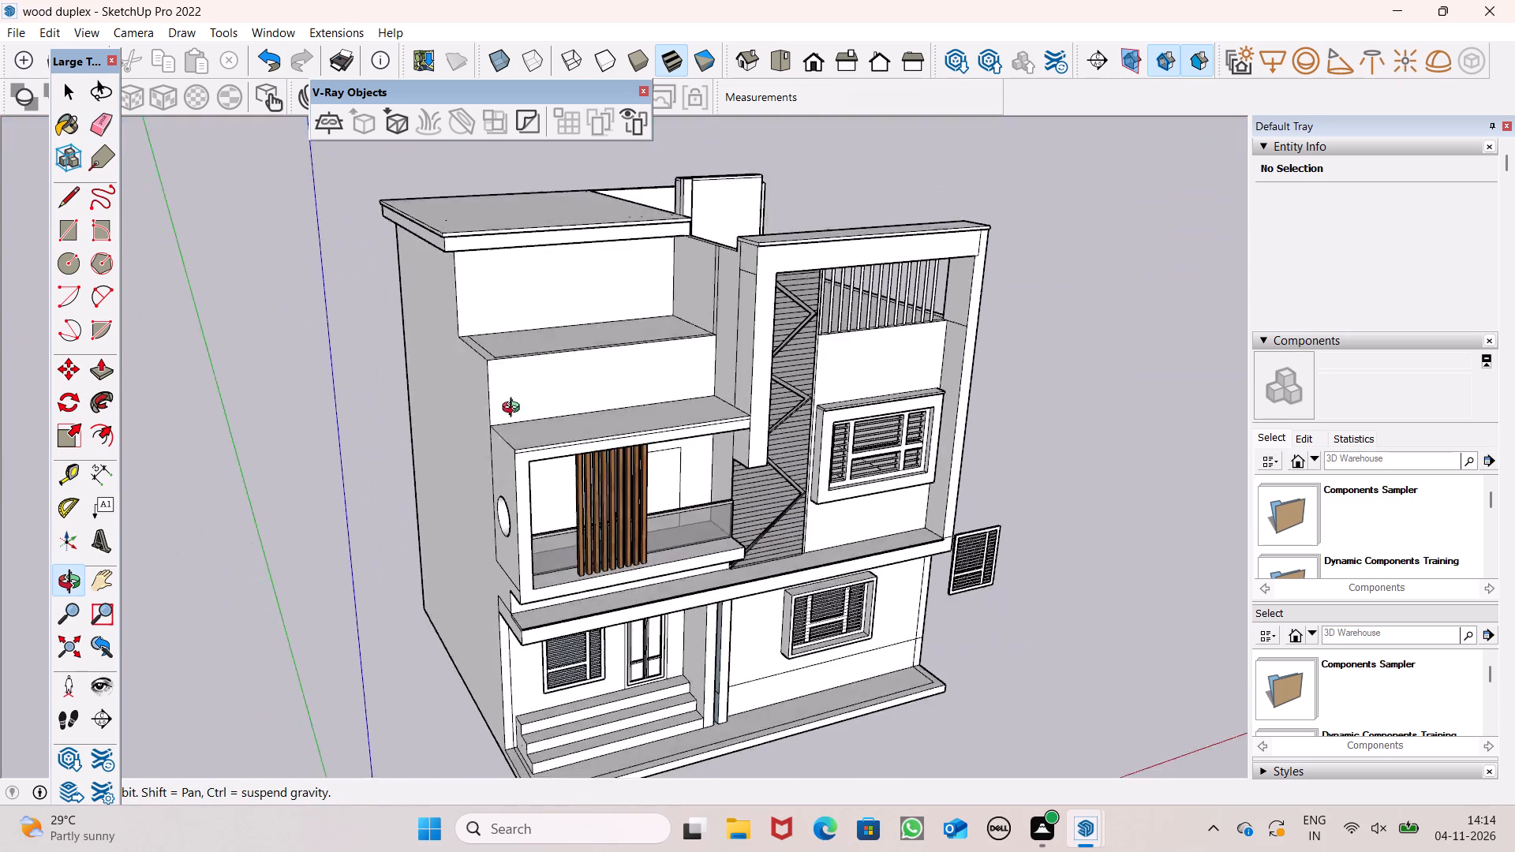
left_click_drag(514, 409, 608, 413)
scroll(514, 491, "up", 4)
left_click_drag(542, 471, 522, 537, "shift")
left_click_drag(559, 546, 671, 510)
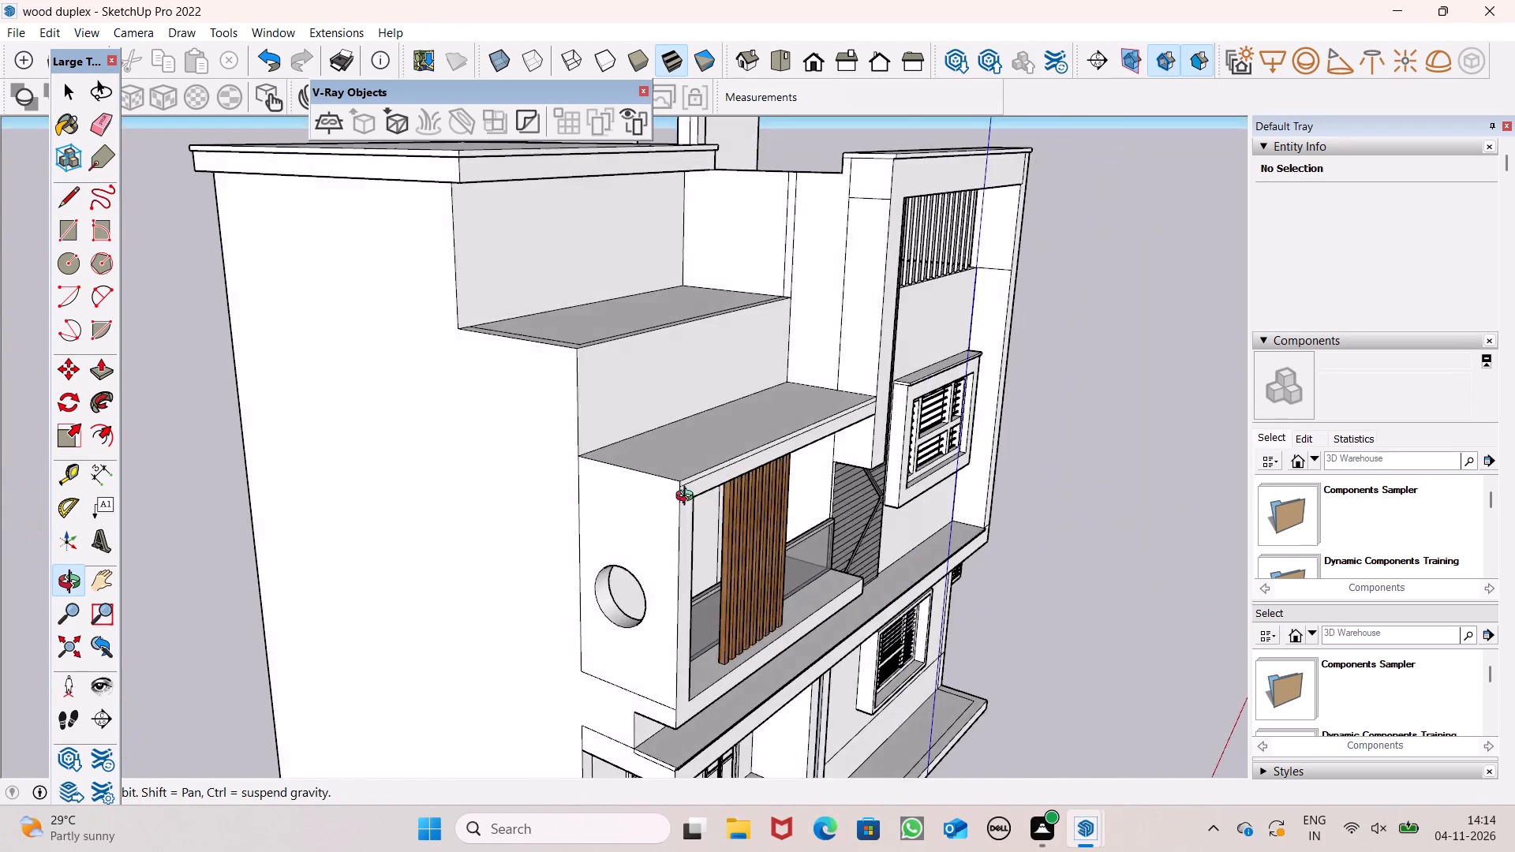
scroll(689, 493, "up", 9)
left_click_drag(664, 469, 699, 510, "shift")
key("l")
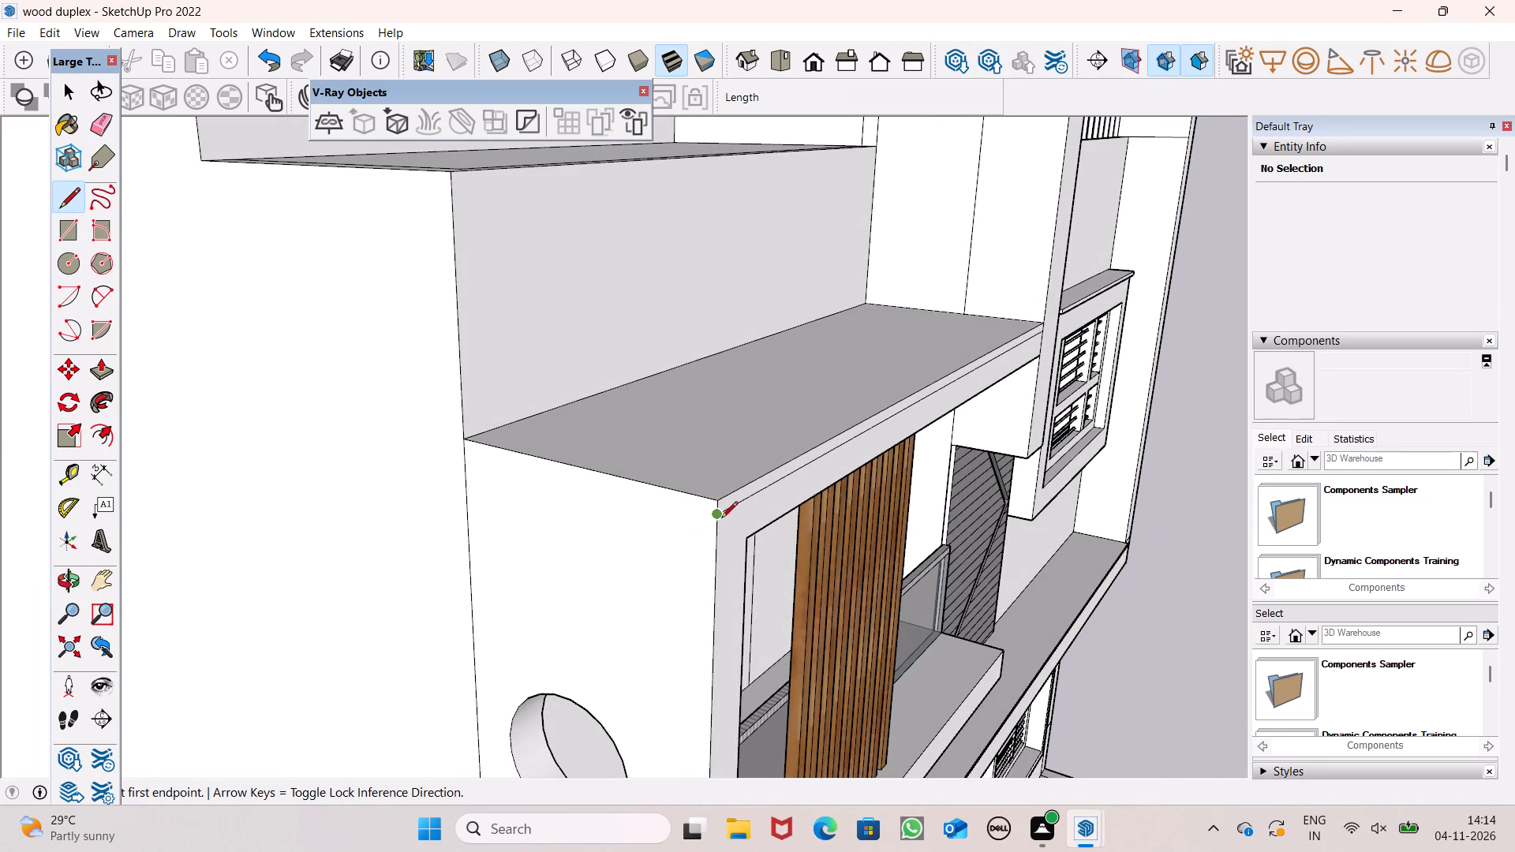
left_click(717, 518)
left_click(470, 448)
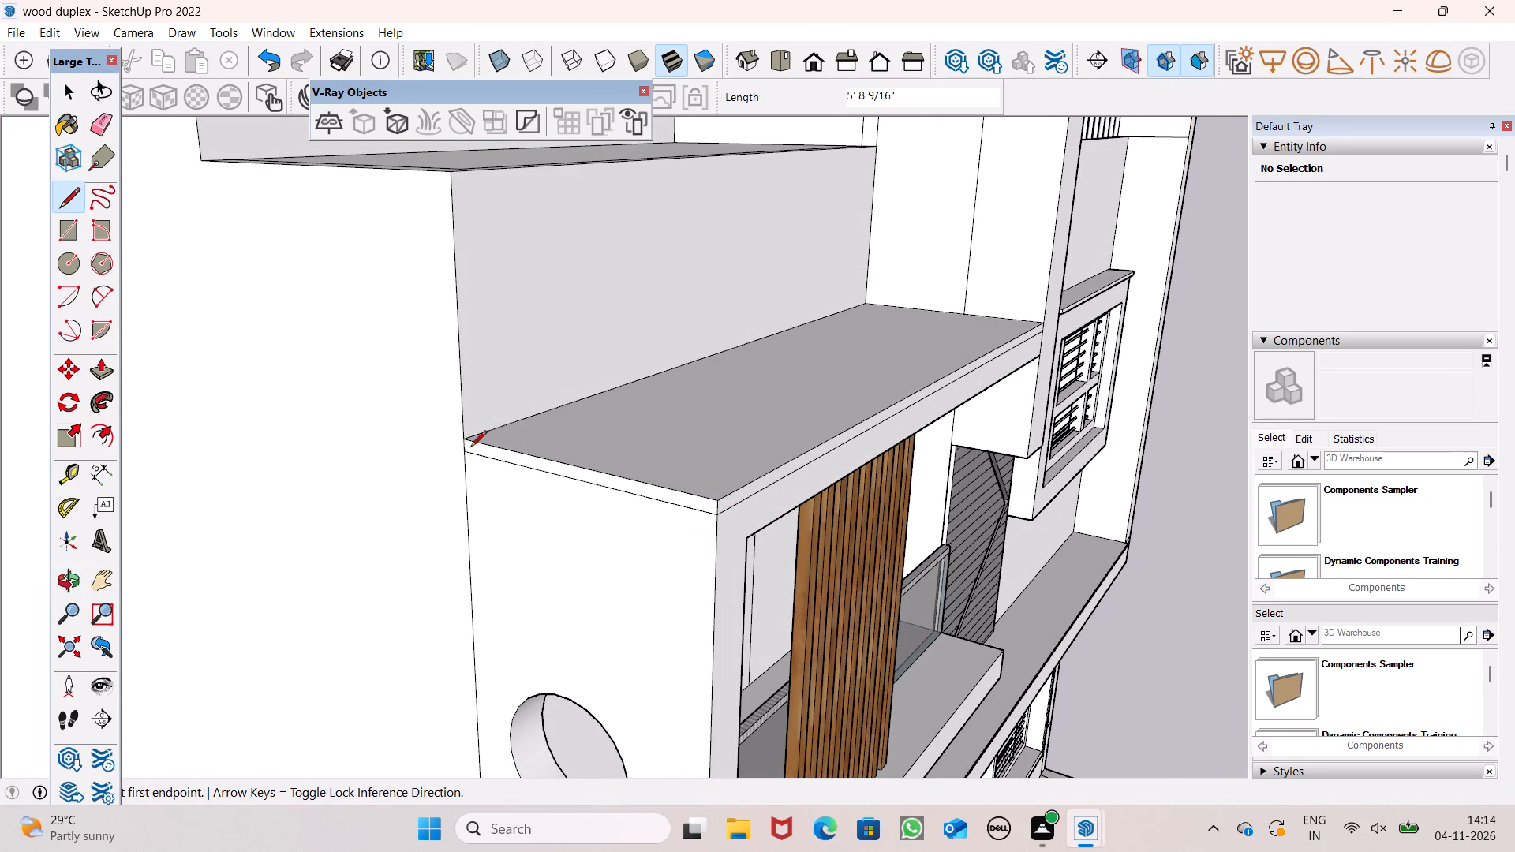
Push/Pull the balcony roof slab's upper front edge band outward by 1".
key("space")
key("p")
scroll(716, 520, "up", 4)
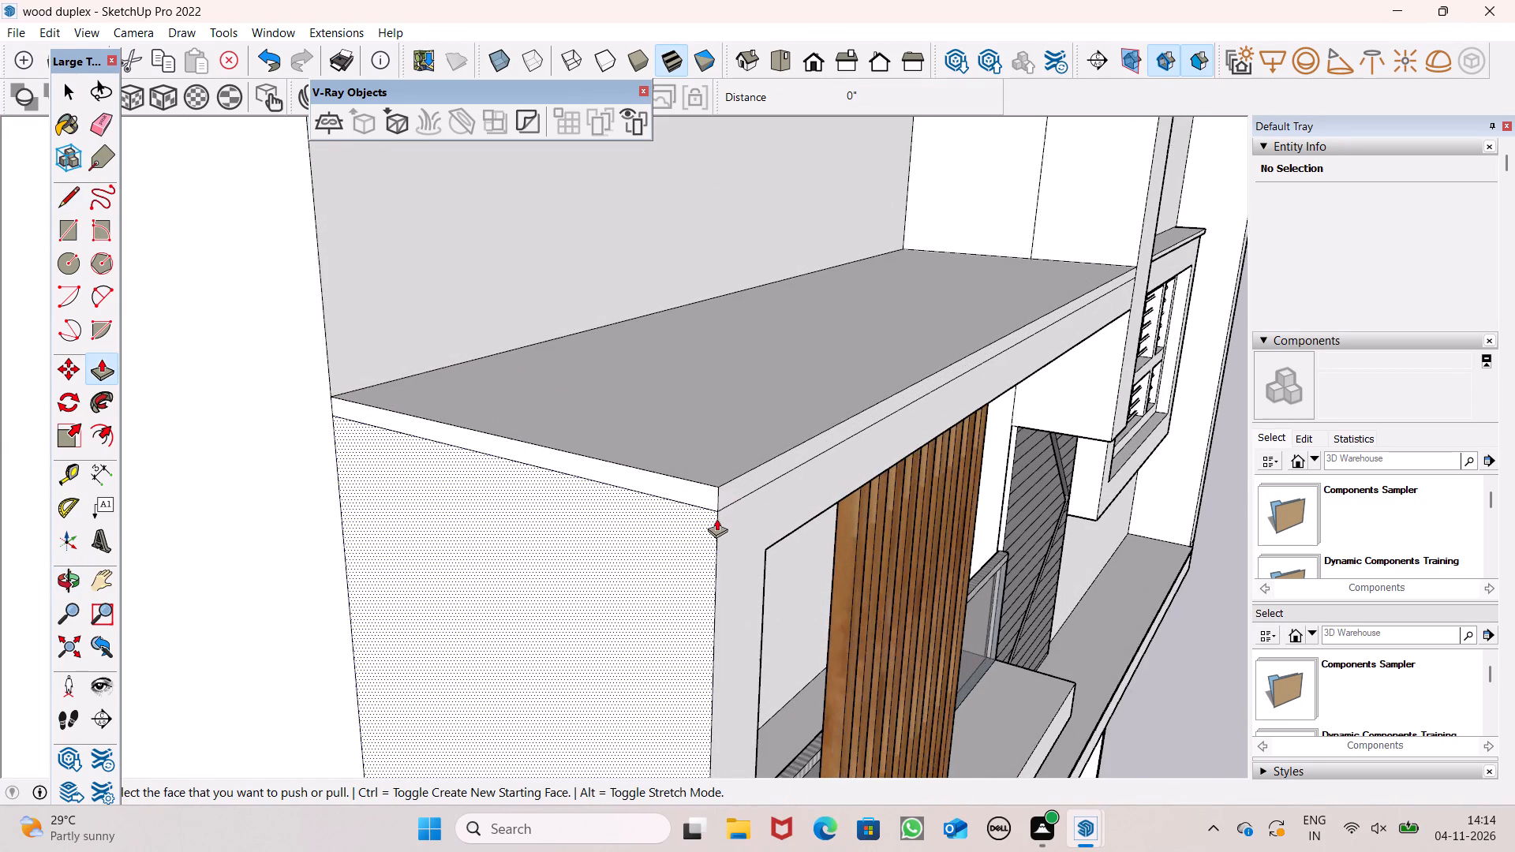
scroll(716, 518, "up", 5)
left_click(728, 488)
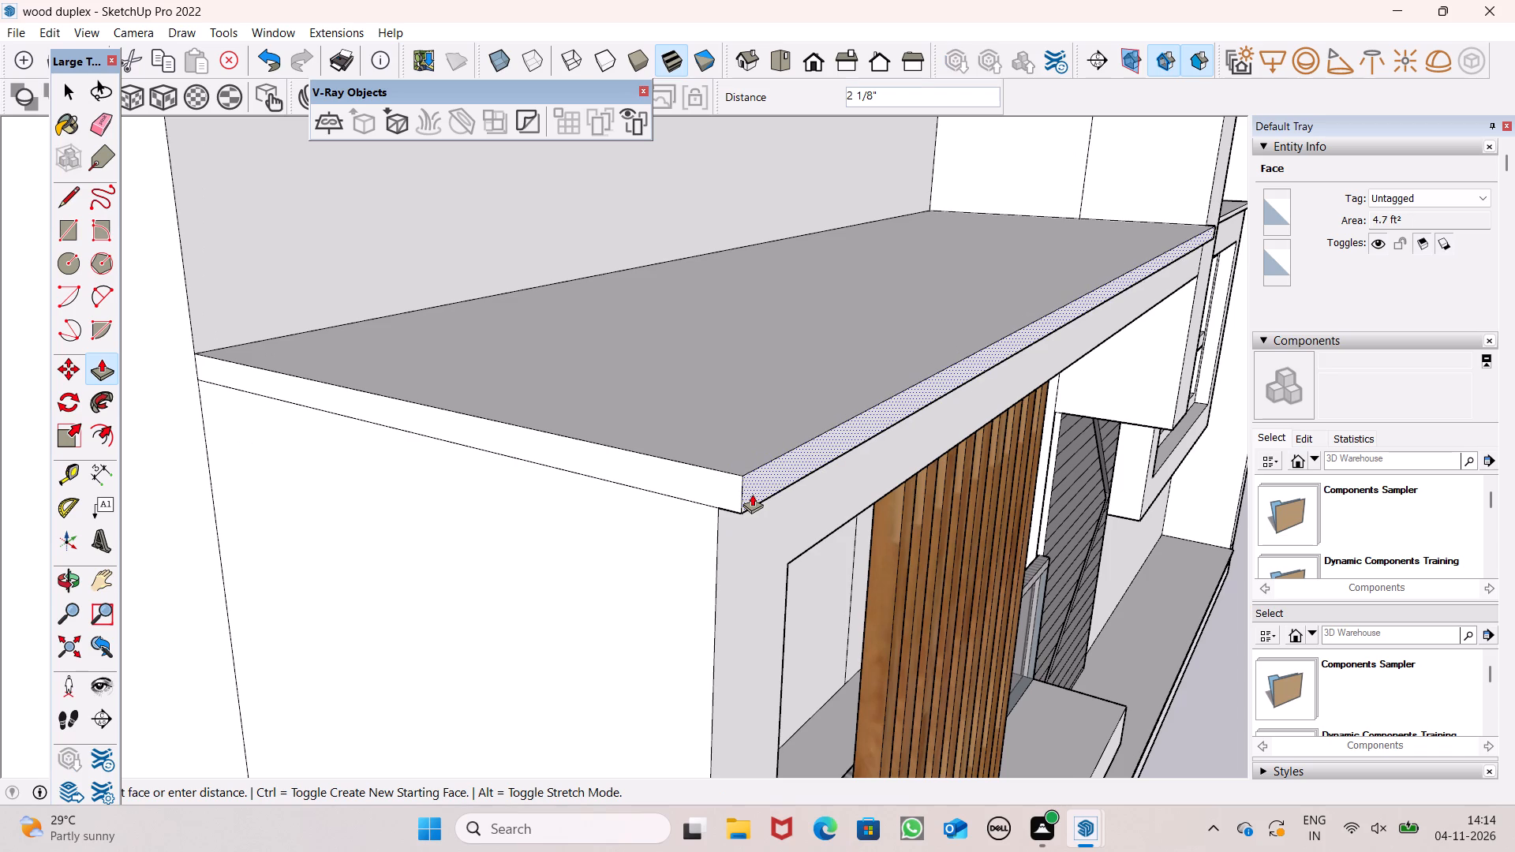
type("1\"")
key("Return")
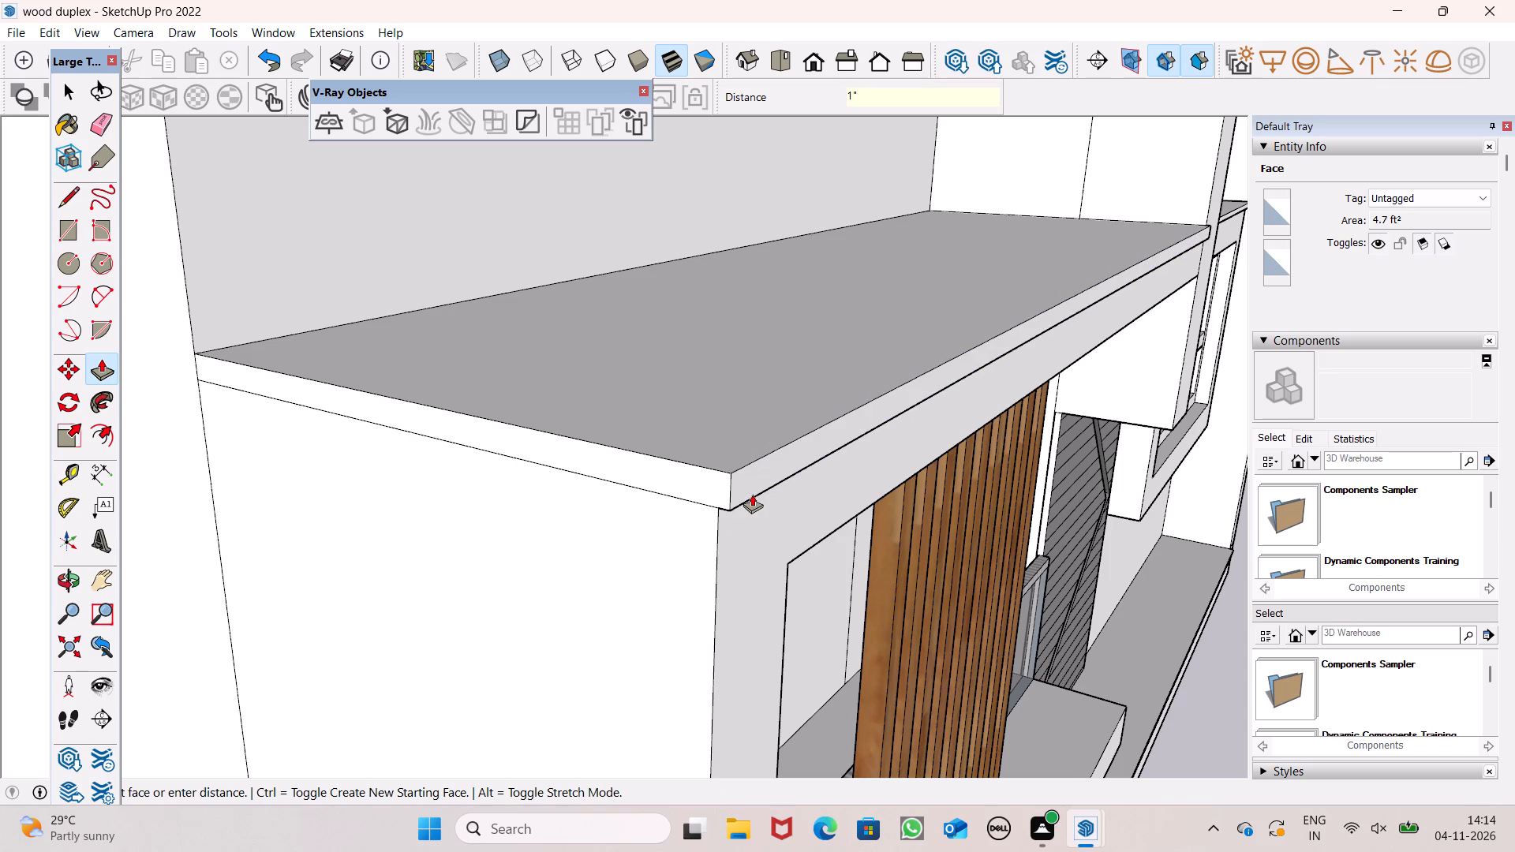
Push/Pull the balcony roof slab's upper side edge band outward by 1".
scroll(612, 514, "up", 5)
left_click(759, 476)
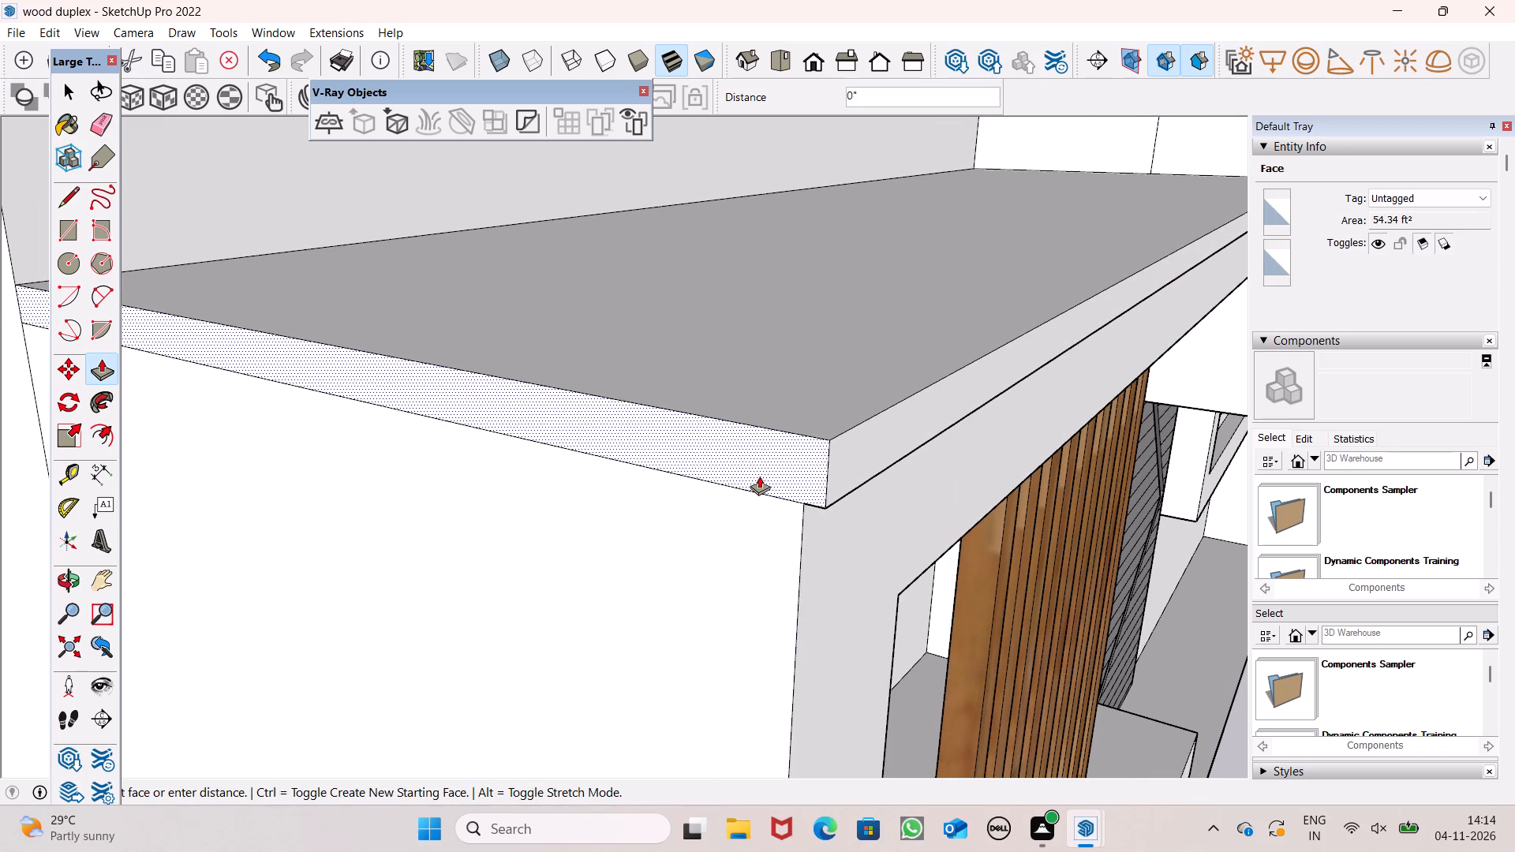
key("1")
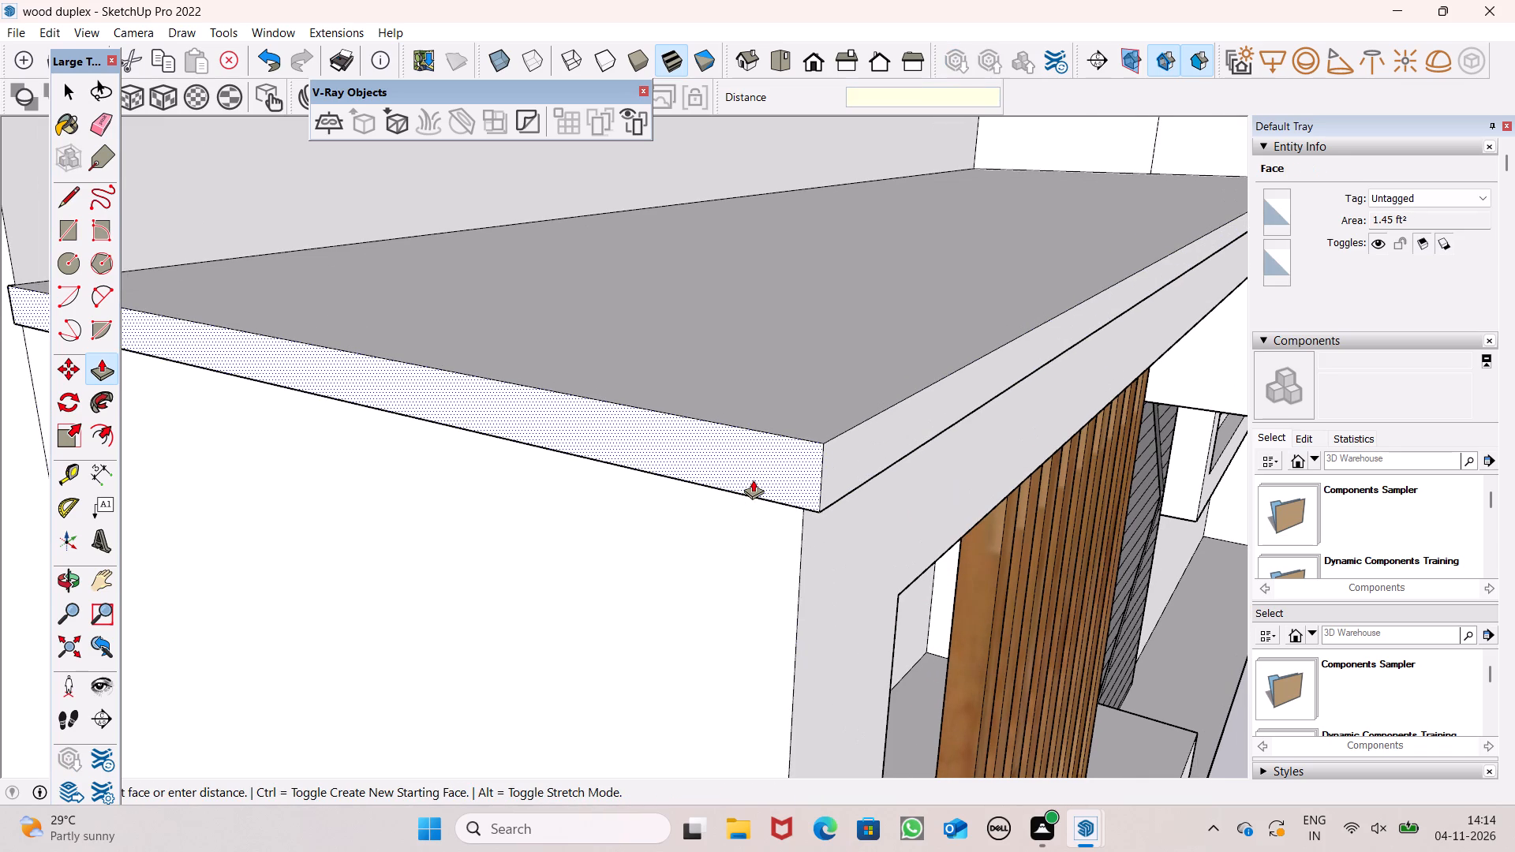
key("shift+quotedbl")
key("Return")
Erase the short seam line at the corner on the underside of the projecting balcony roof band.
key("o")
left_click_drag(832, 504, 857, 252)
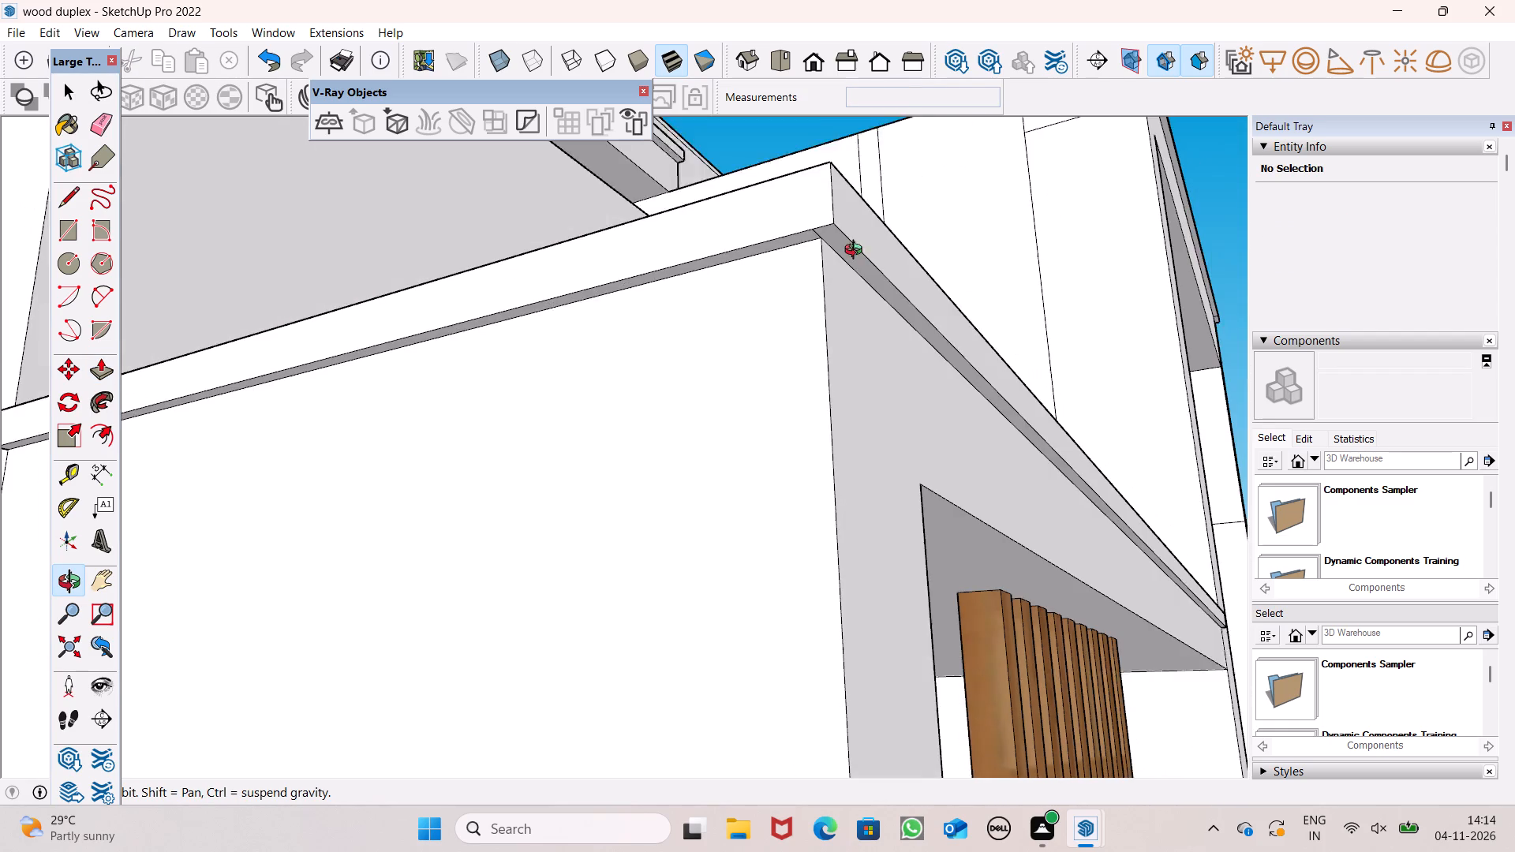
left_click_drag(857, 252, 857, 245)
scroll(821, 224, "up", 4)
scroll(821, 224, "down", 1)
scroll(821, 224, "up", 1)
left_click_drag(821, 224, 809, 269, "shift")
scroll(809, 241, "up", 4)
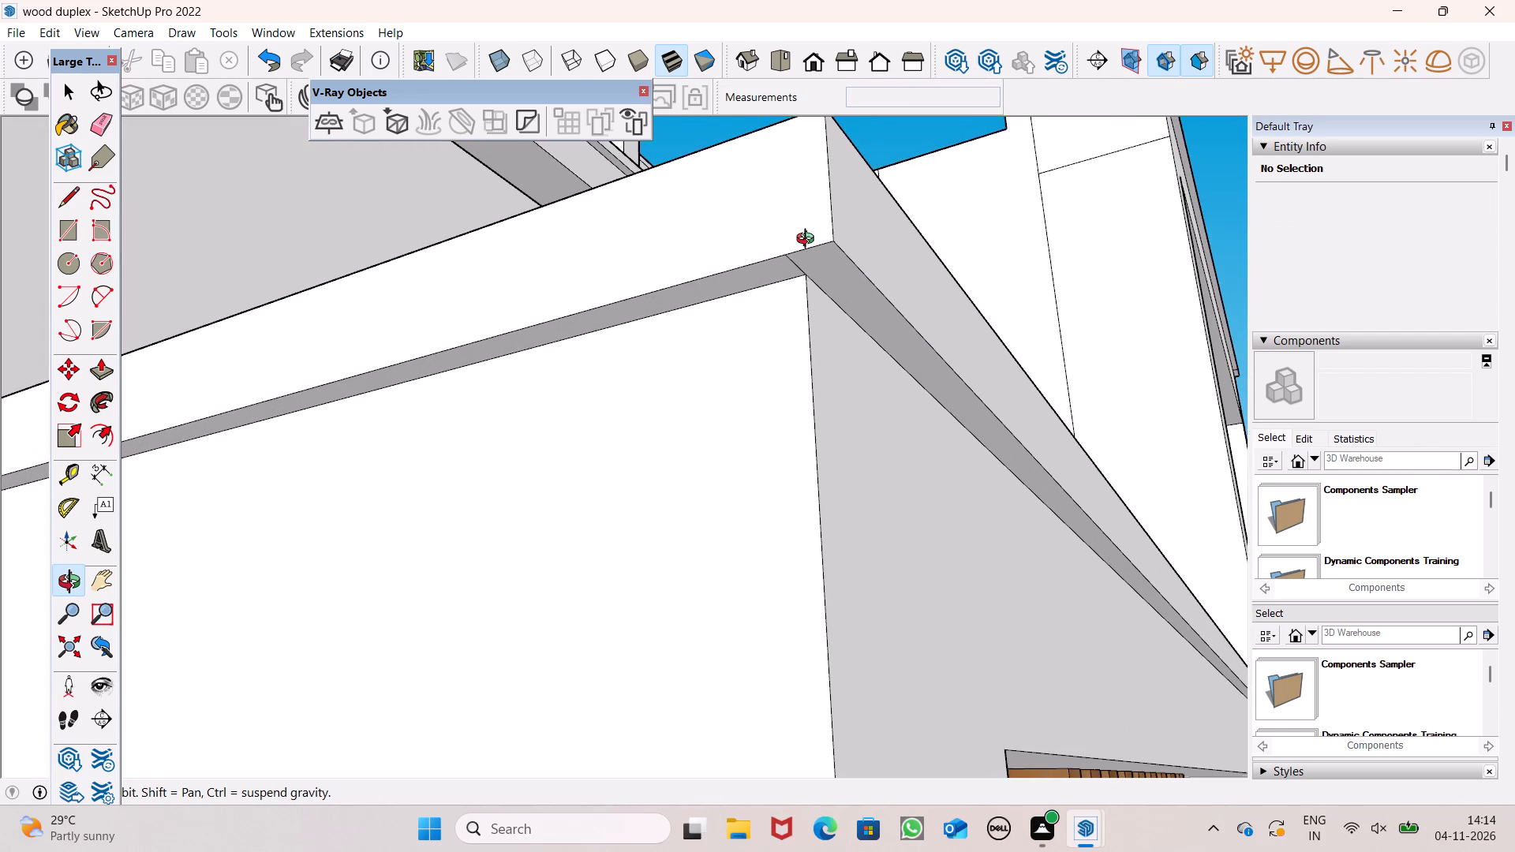
scroll(799, 256, "up", 6)
key("e")
left_click(798, 267)
left_click(795, 273)
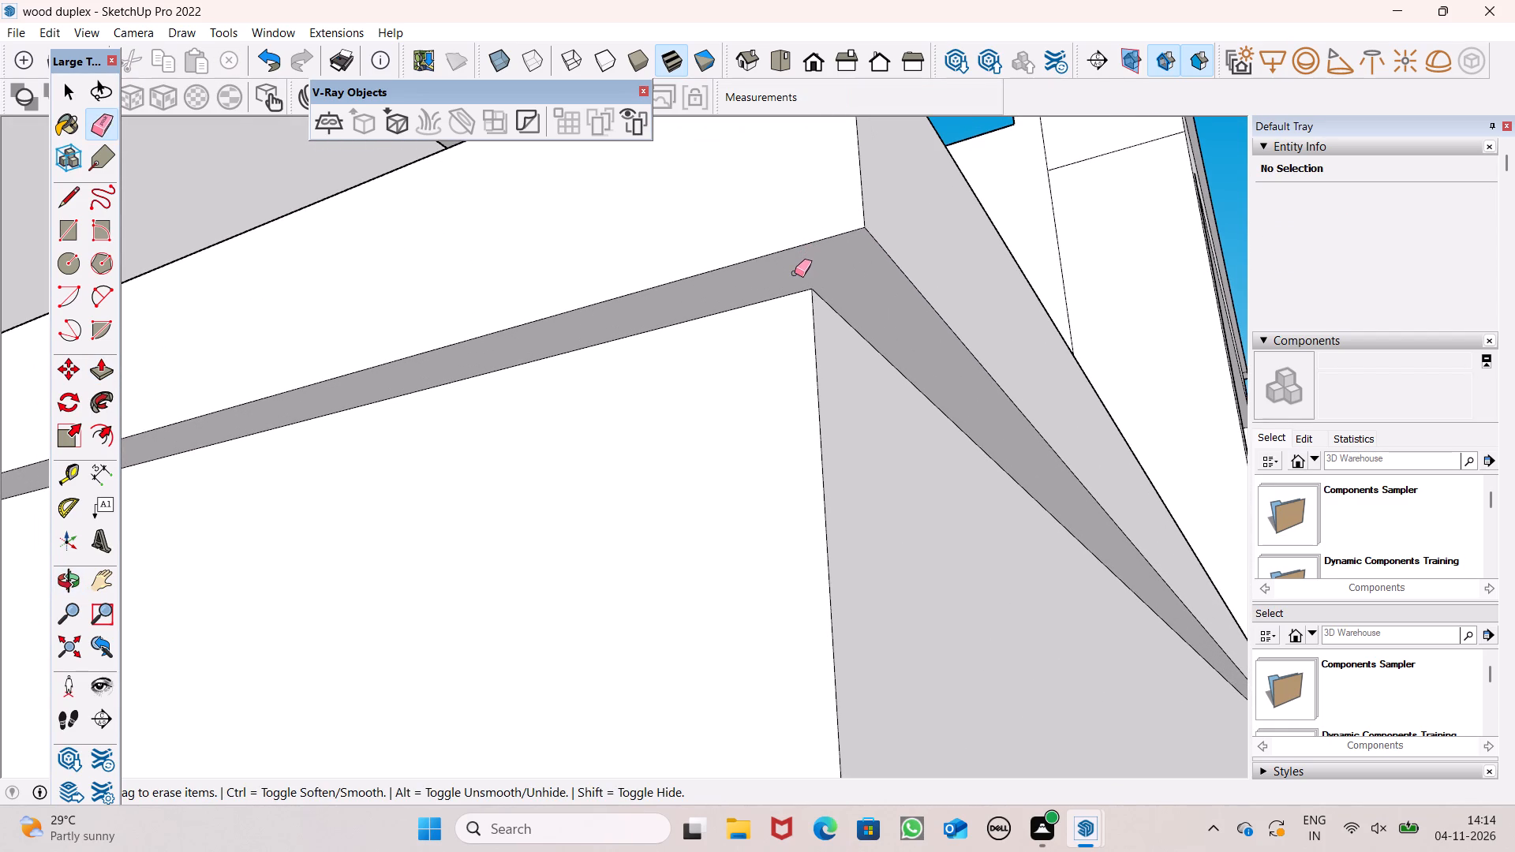
Examine the balcony roof band, the wooden slats and the whole front facade for remaining stray lines.
key("space")
type("o")
scroll(791, 265, "up", 1)
scroll(791, 265, "down", 3)
left_click_drag(788, 271, 723, 476)
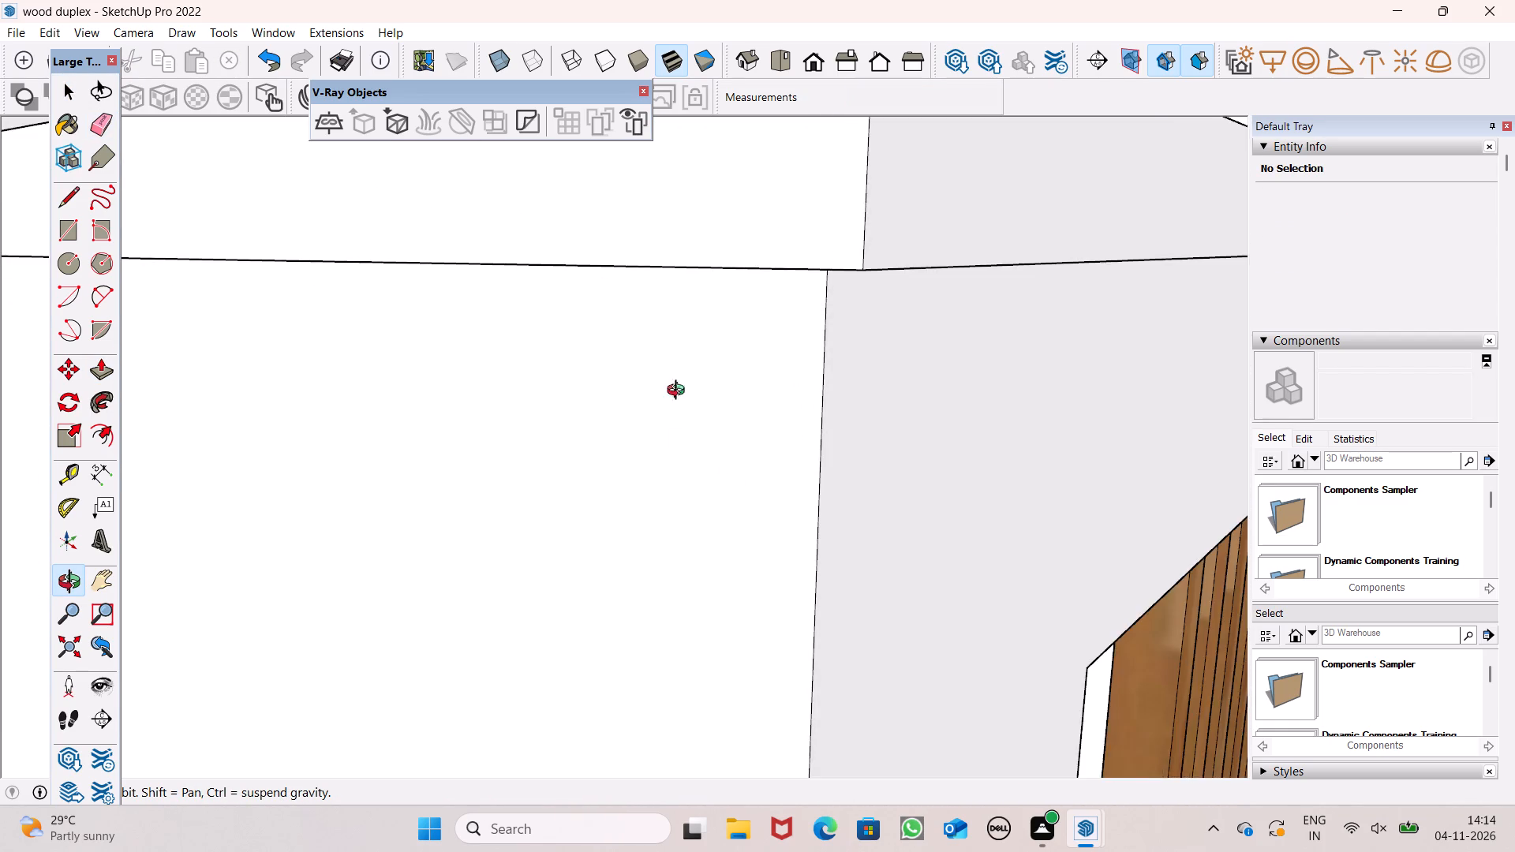
scroll(696, 349, "down", 6)
left_click_drag(892, 454, 791, 479)
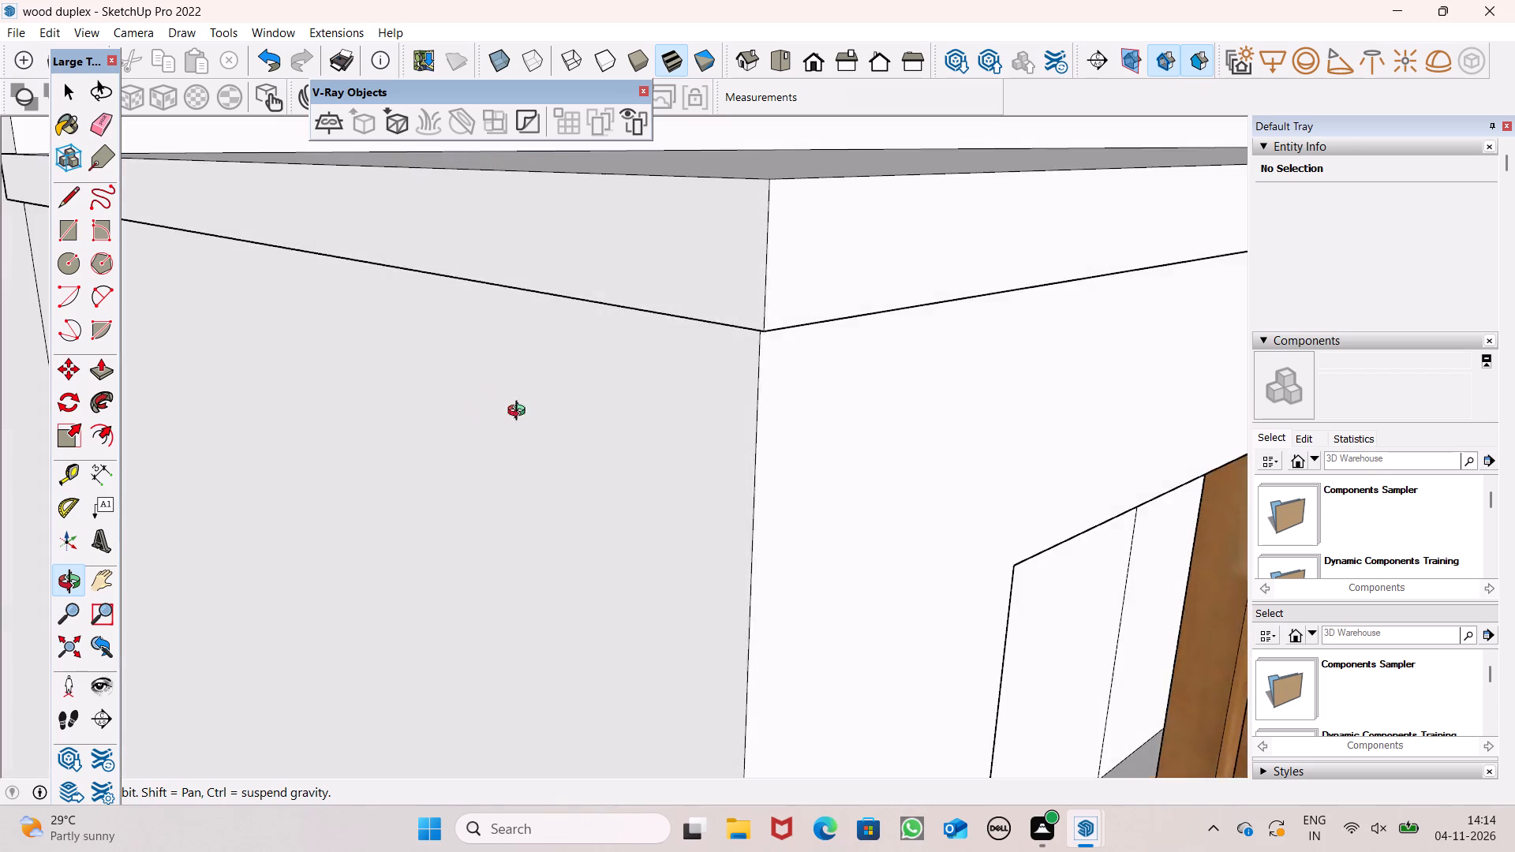
scroll(482, 402, "down", 12)
left_click_drag(898, 554, 683, 256)
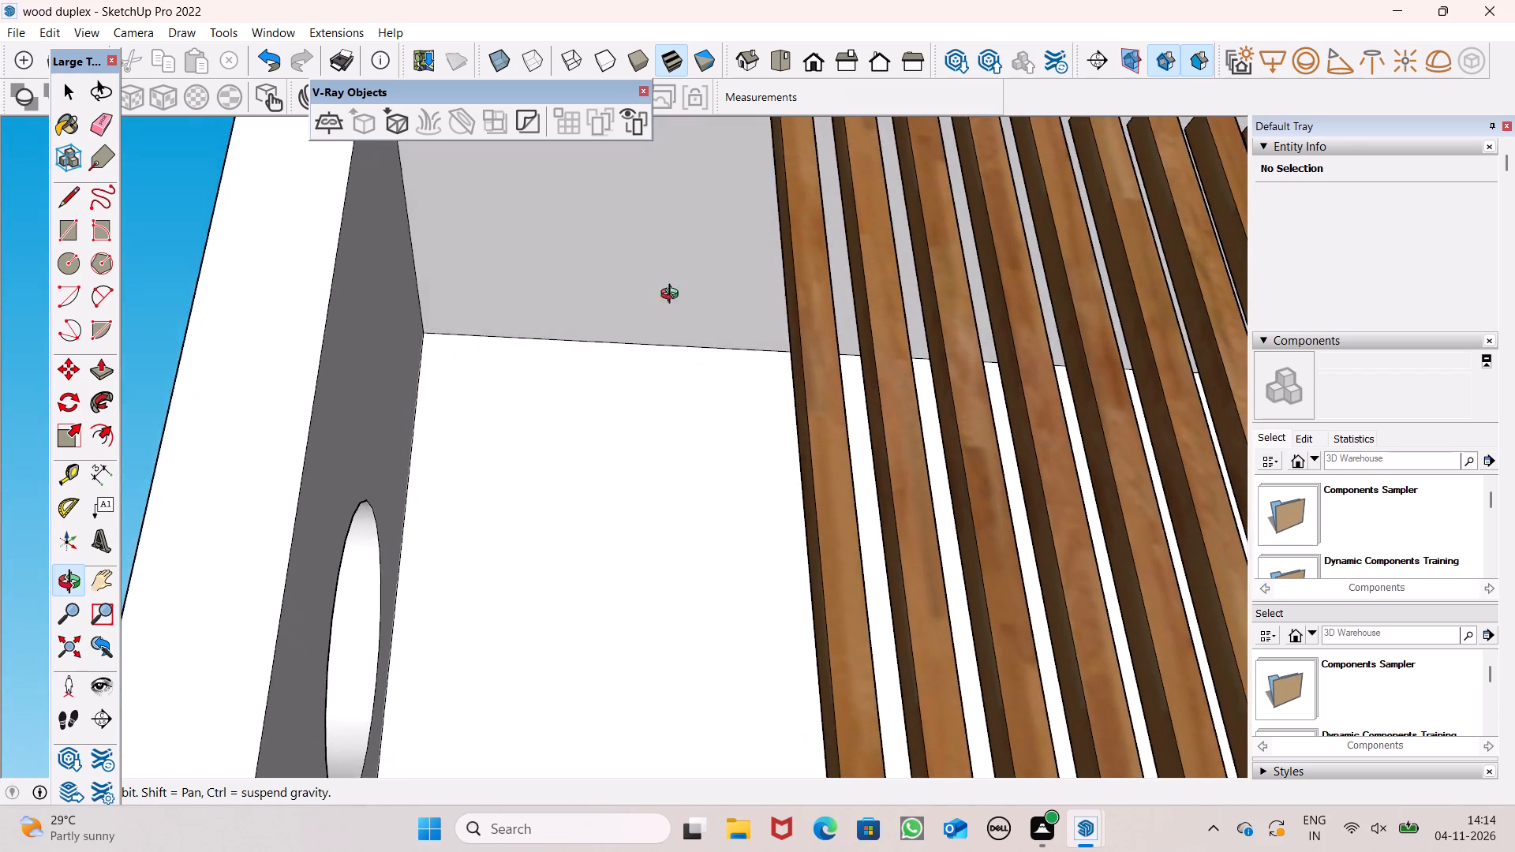
scroll(668, 348, "down", 9)
left_click_drag(669, 377, 667, 444)
scroll(740, 428, "up", 6)
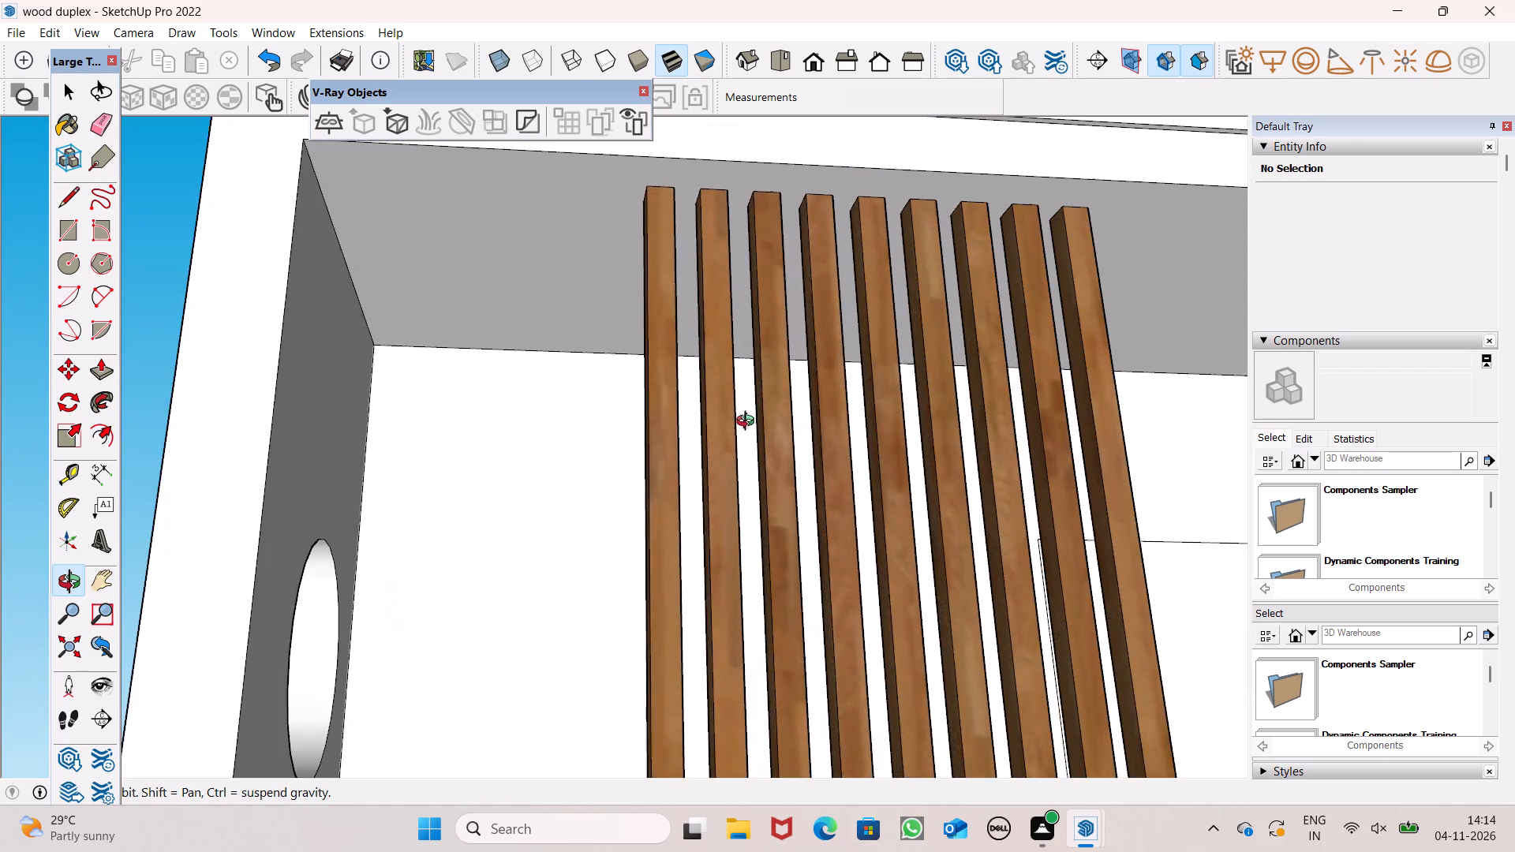
scroll(749, 423, "up", 6)
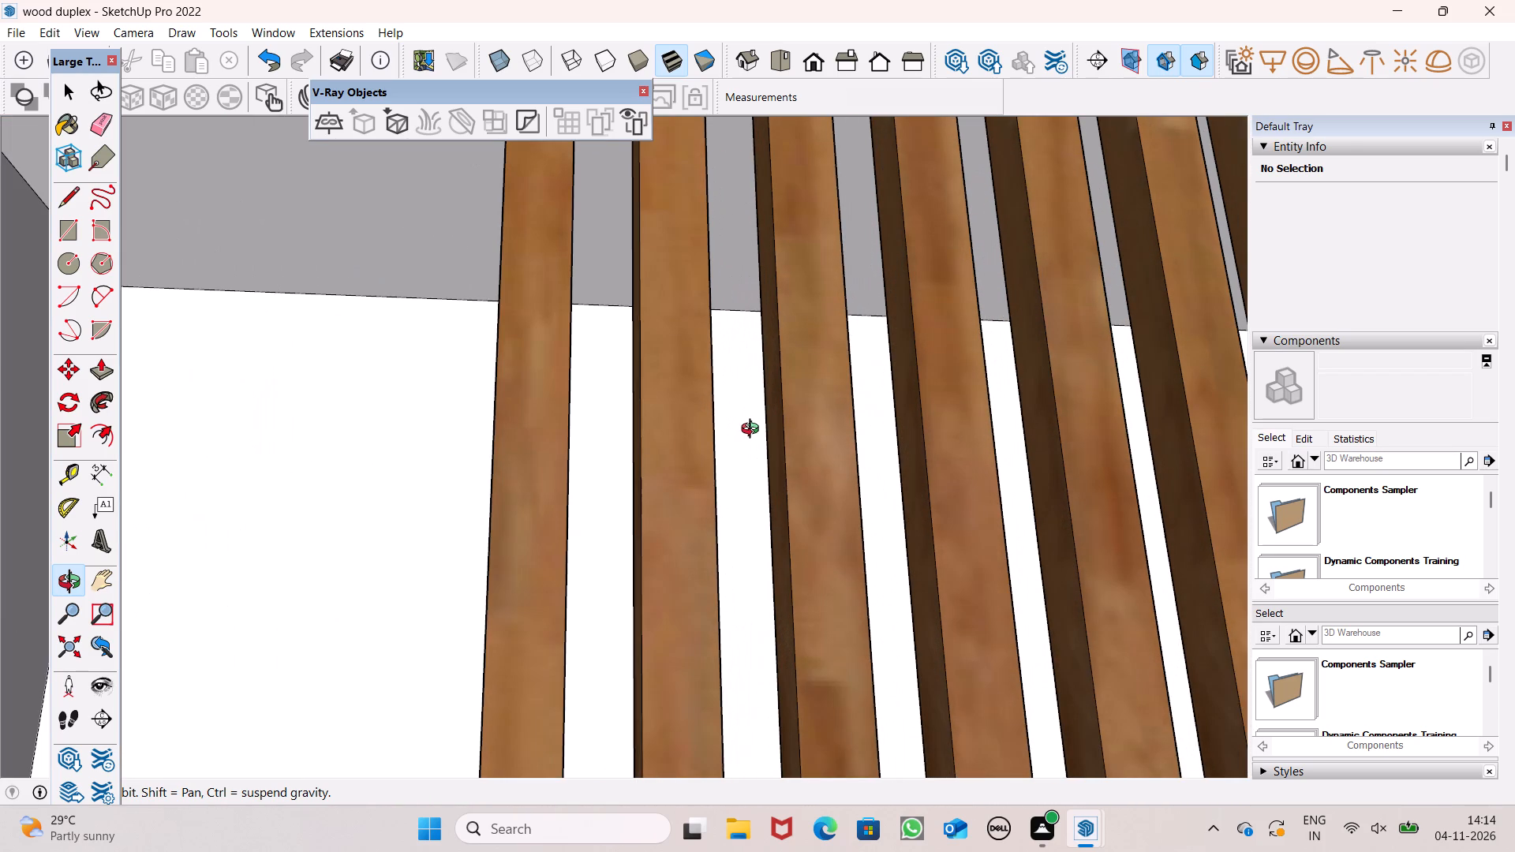
scroll(741, 428, "down", 11)
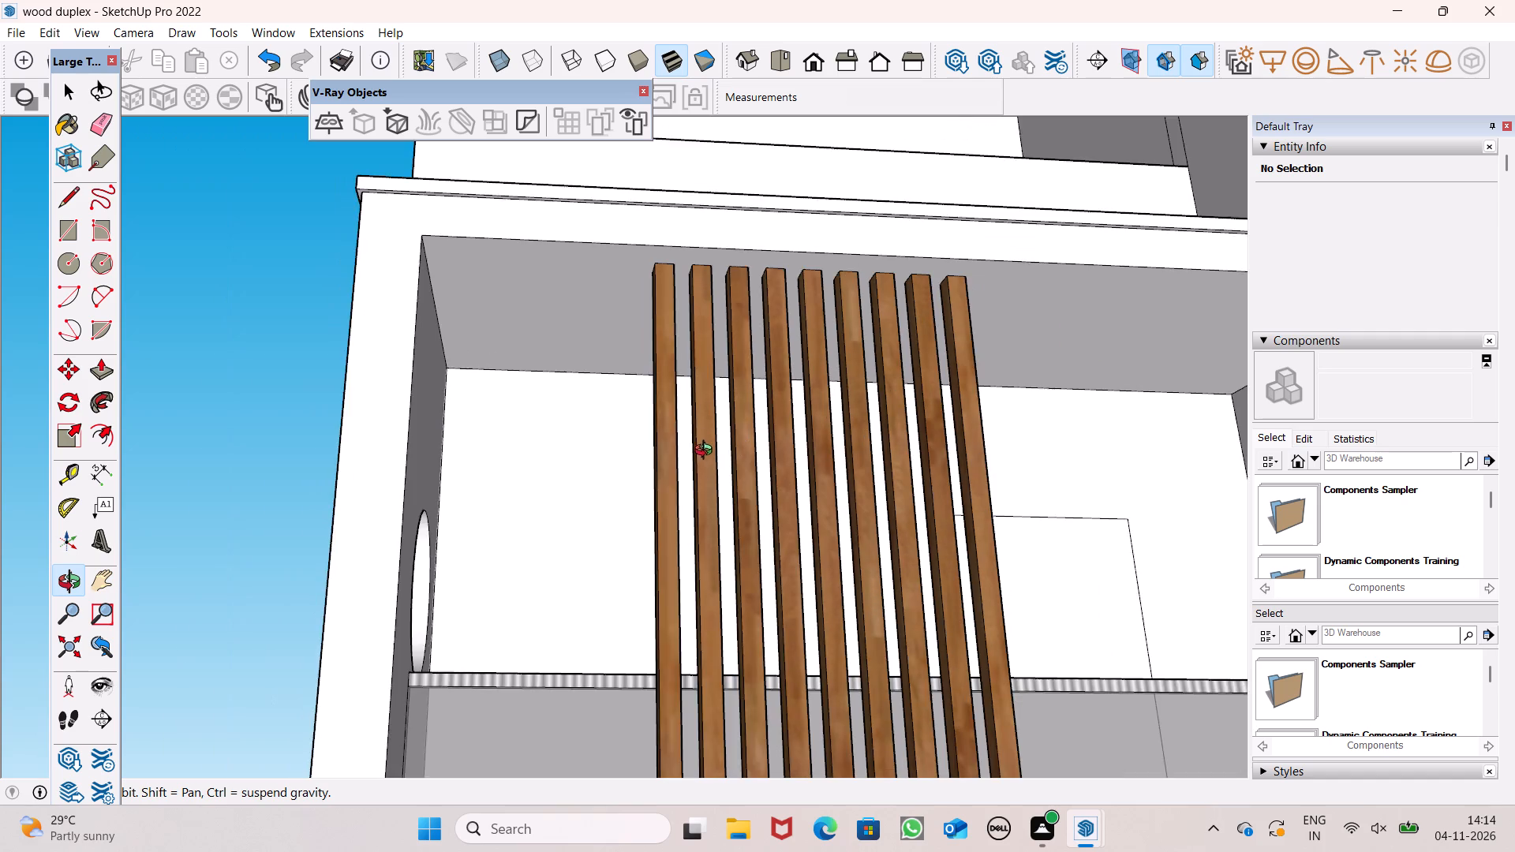
left_click_drag(713, 470, 688, 408, "shift")
scroll(686, 399, "down", 4)
left_click_drag(686, 399, 693, 445)
double_click(693, 445)
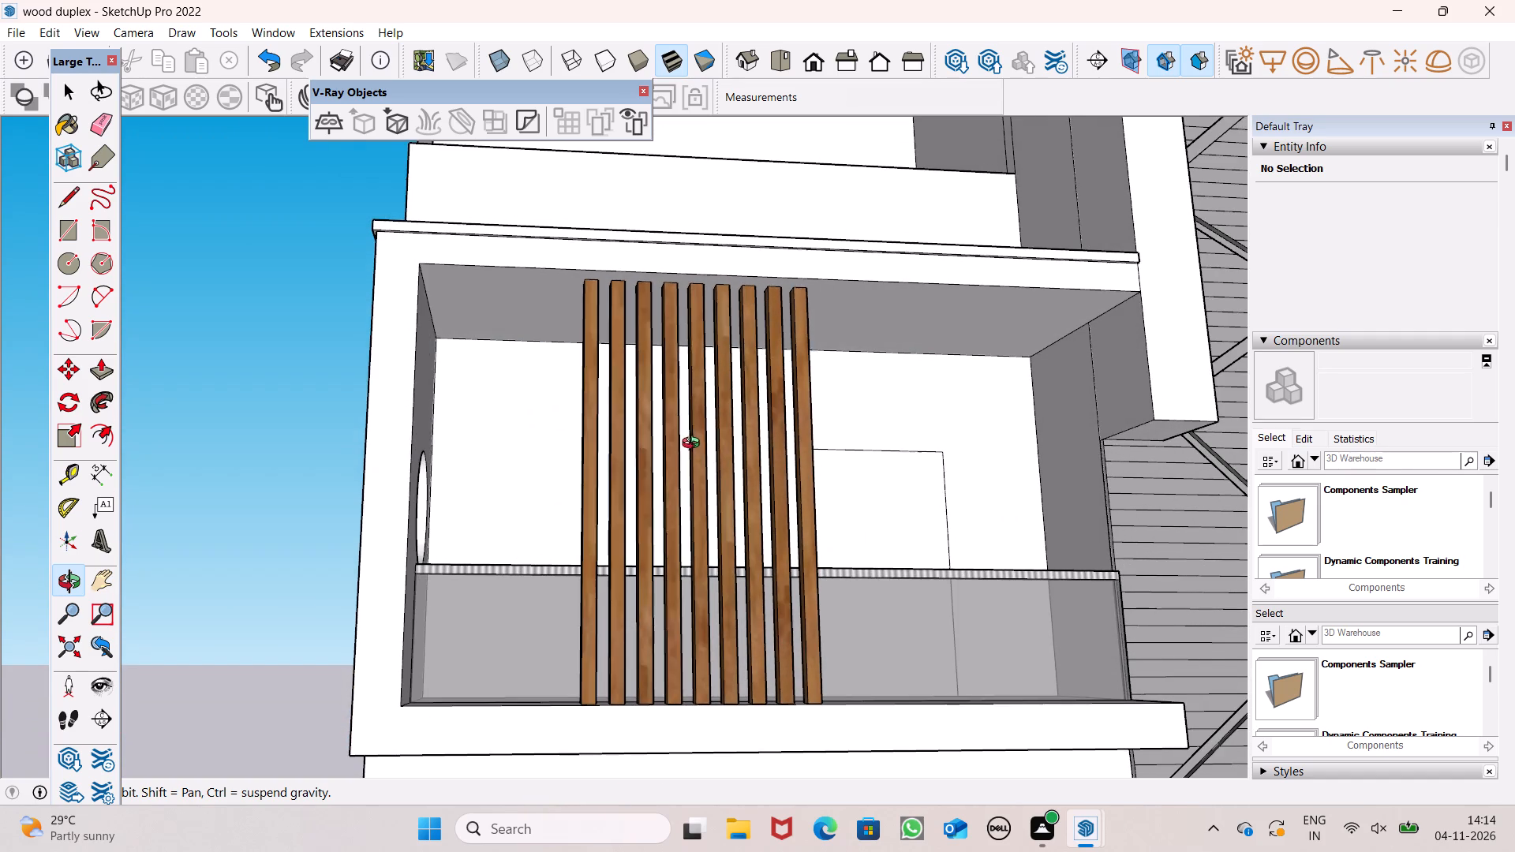
scroll(711, 385, "down", 7)
left_click_drag(736, 435, 653, 469)
scroll(522, 366, "down", 8)
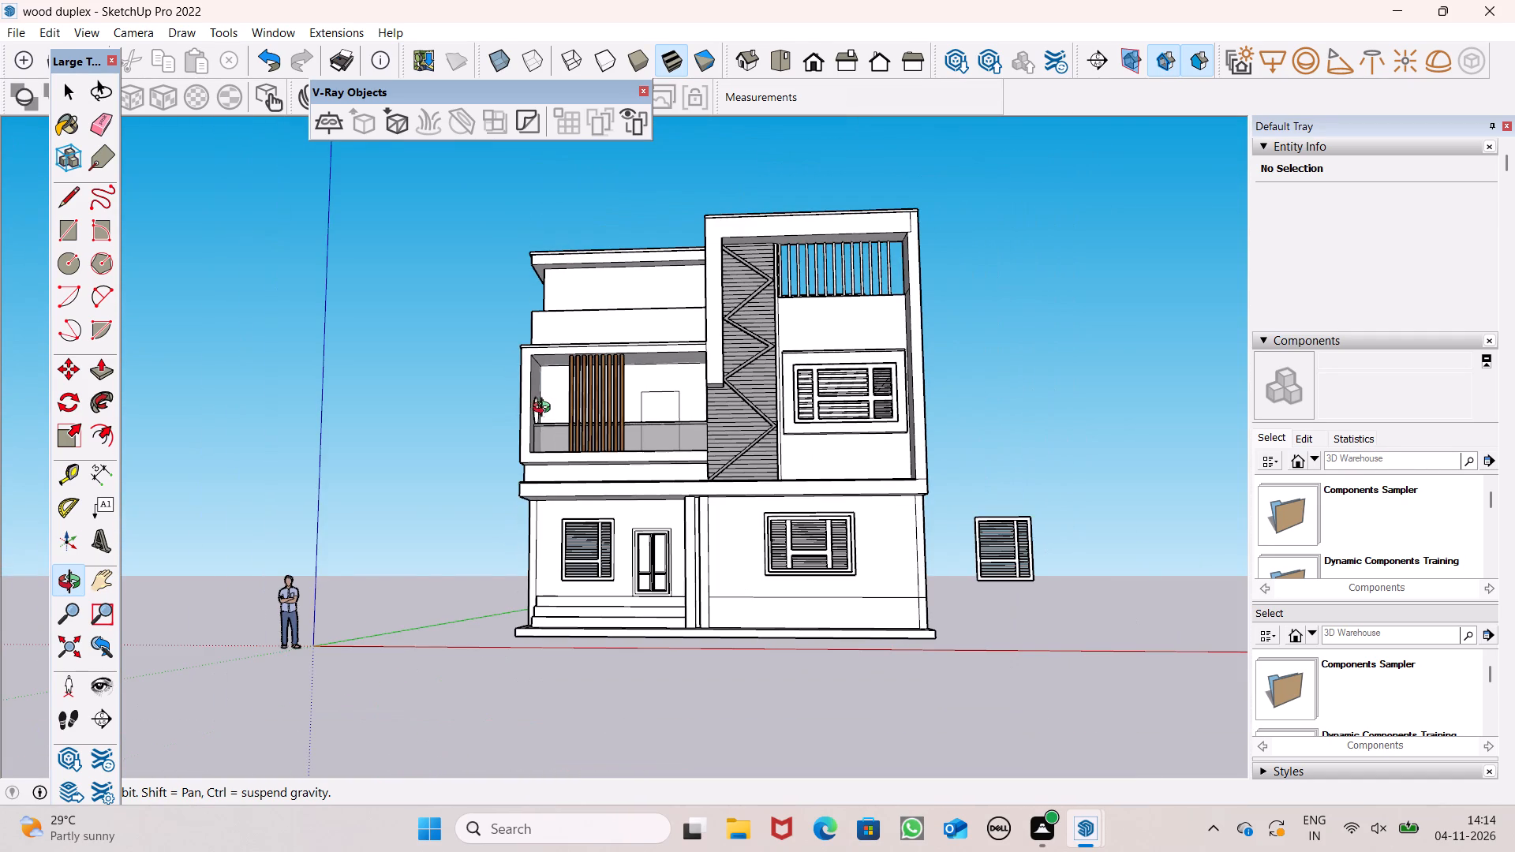
left_click_drag(563, 427, 678, 621)
scroll(675, 593, "up", 2)
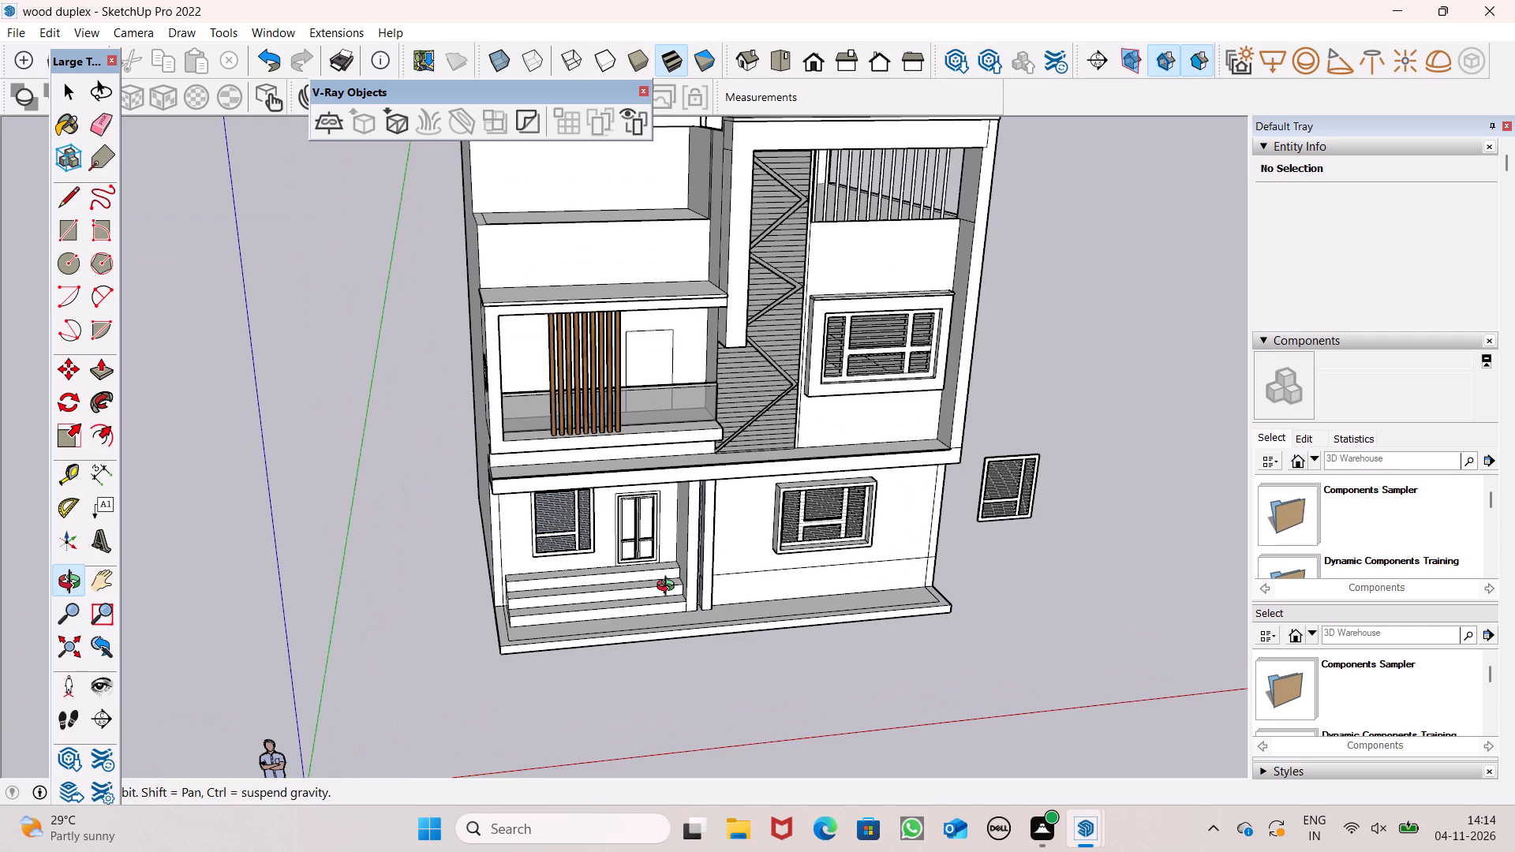
scroll(664, 589, "down", 4)
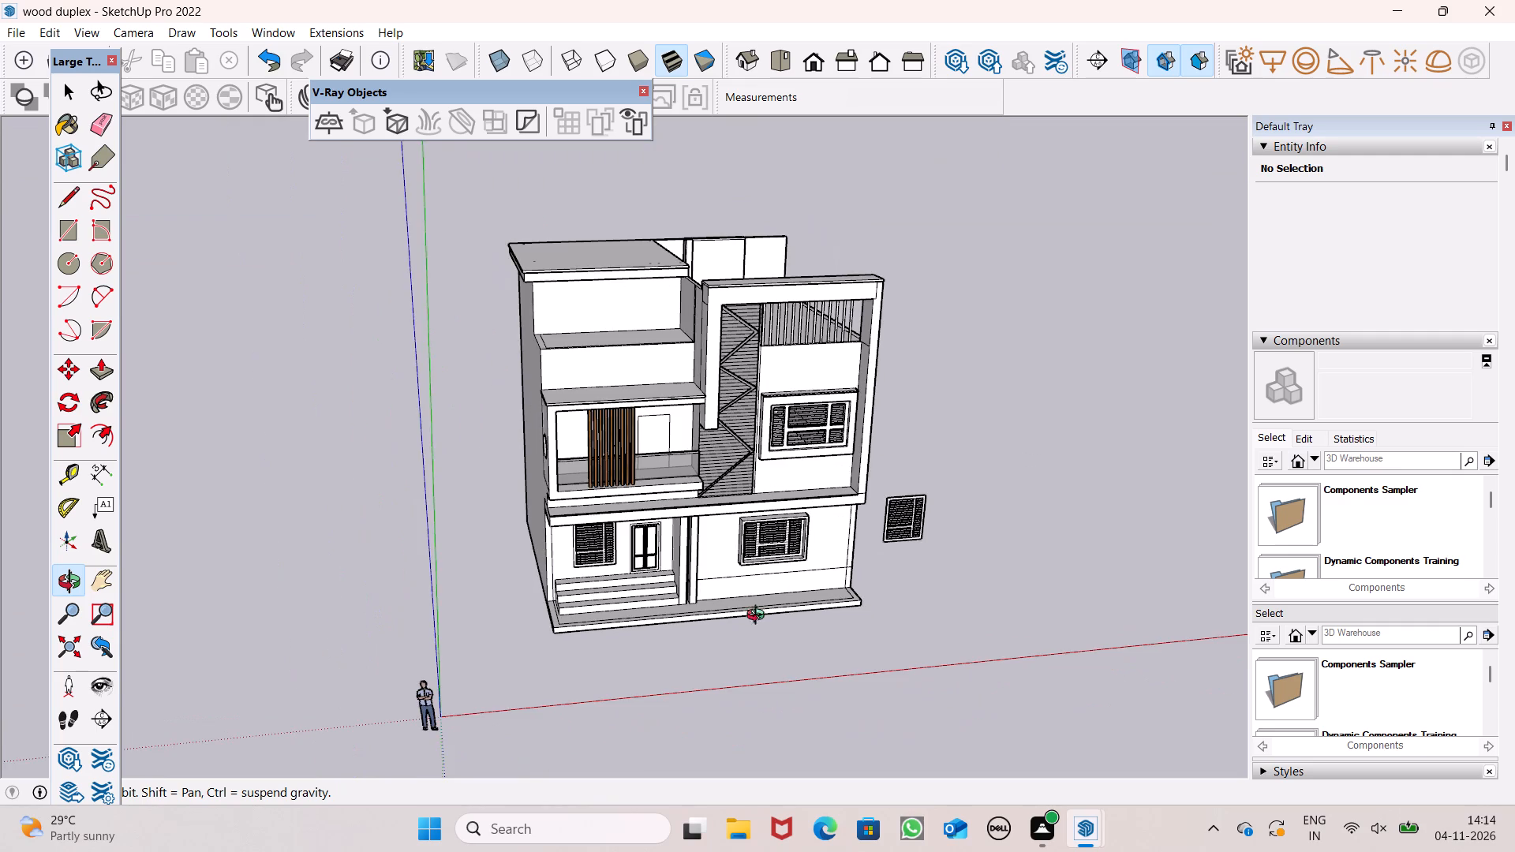
left_click_drag(844, 591, 821, 560)
scroll(840, 577, "down", 1)
scroll(840, 577, "up", 4)
left_click_drag(845, 581, 817, 584, "shift")
left_click_drag(817, 584, 778, 529)
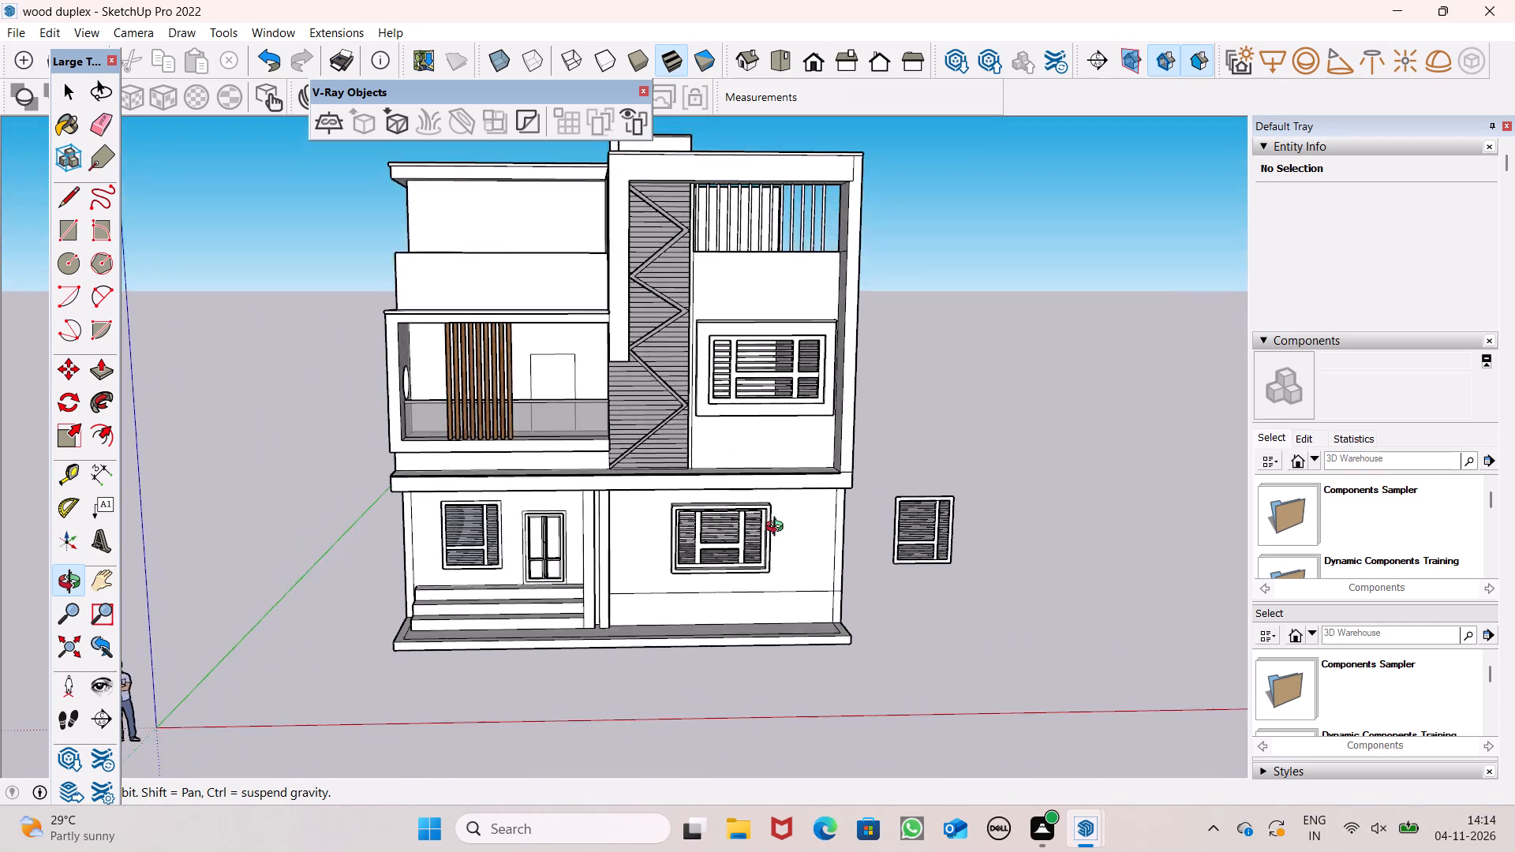
left_click_drag(778, 529, 727, 482)
Erase the horizontal line below the large ground-floor window, including its short segment at the wall's outer corner.
scroll(776, 576, "up", 10)
left_click_drag(774, 626, 918, 688, "shift")
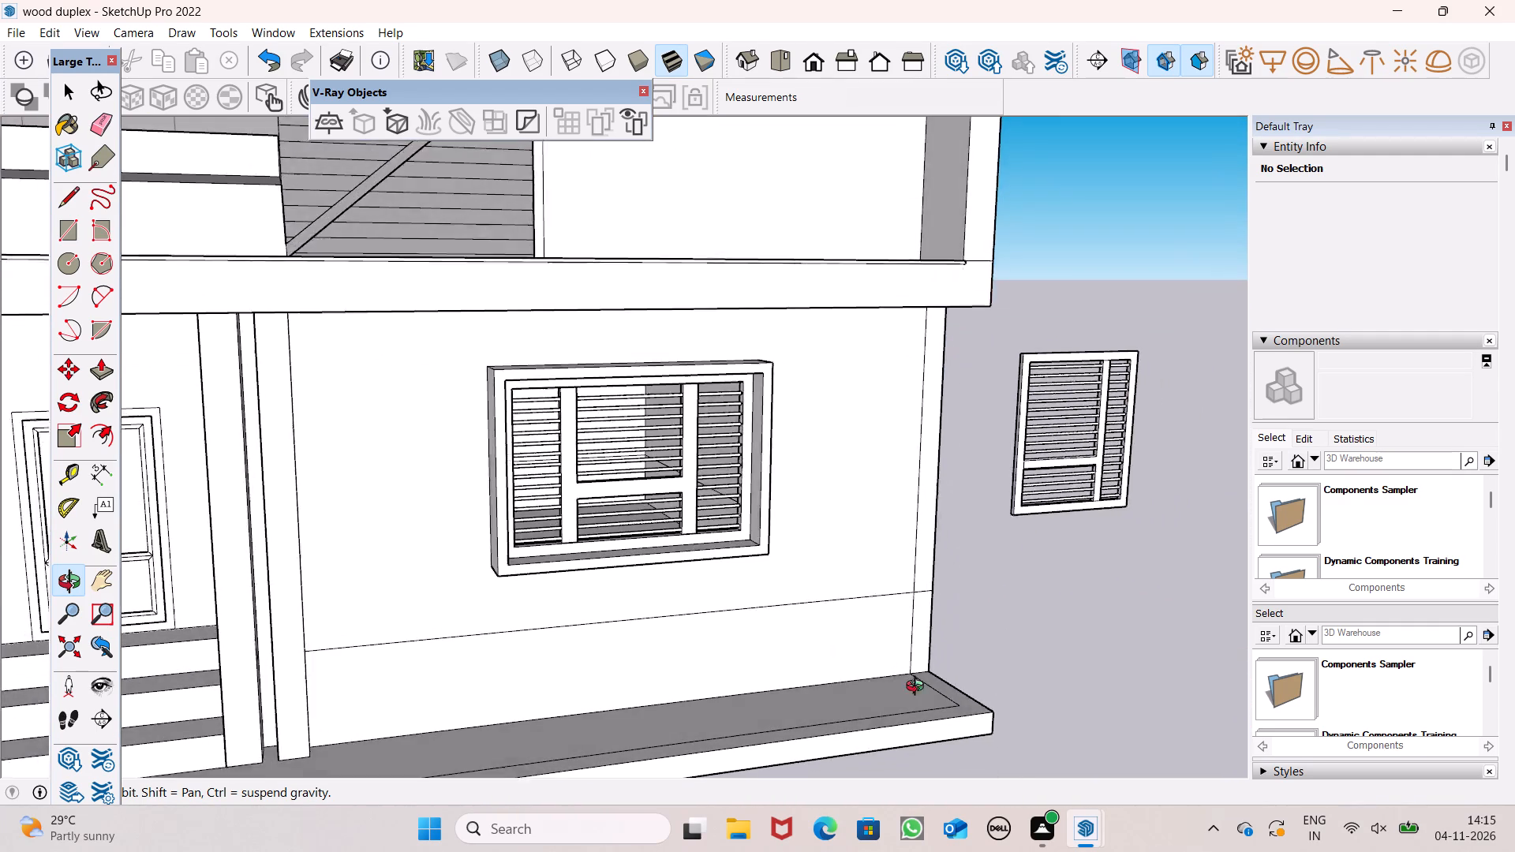
left_click_drag(918, 688, 927, 693, "shift")
left_click_drag(776, 652, 808, 582, "shift")
left_click_drag(820, 590, 907, 594)
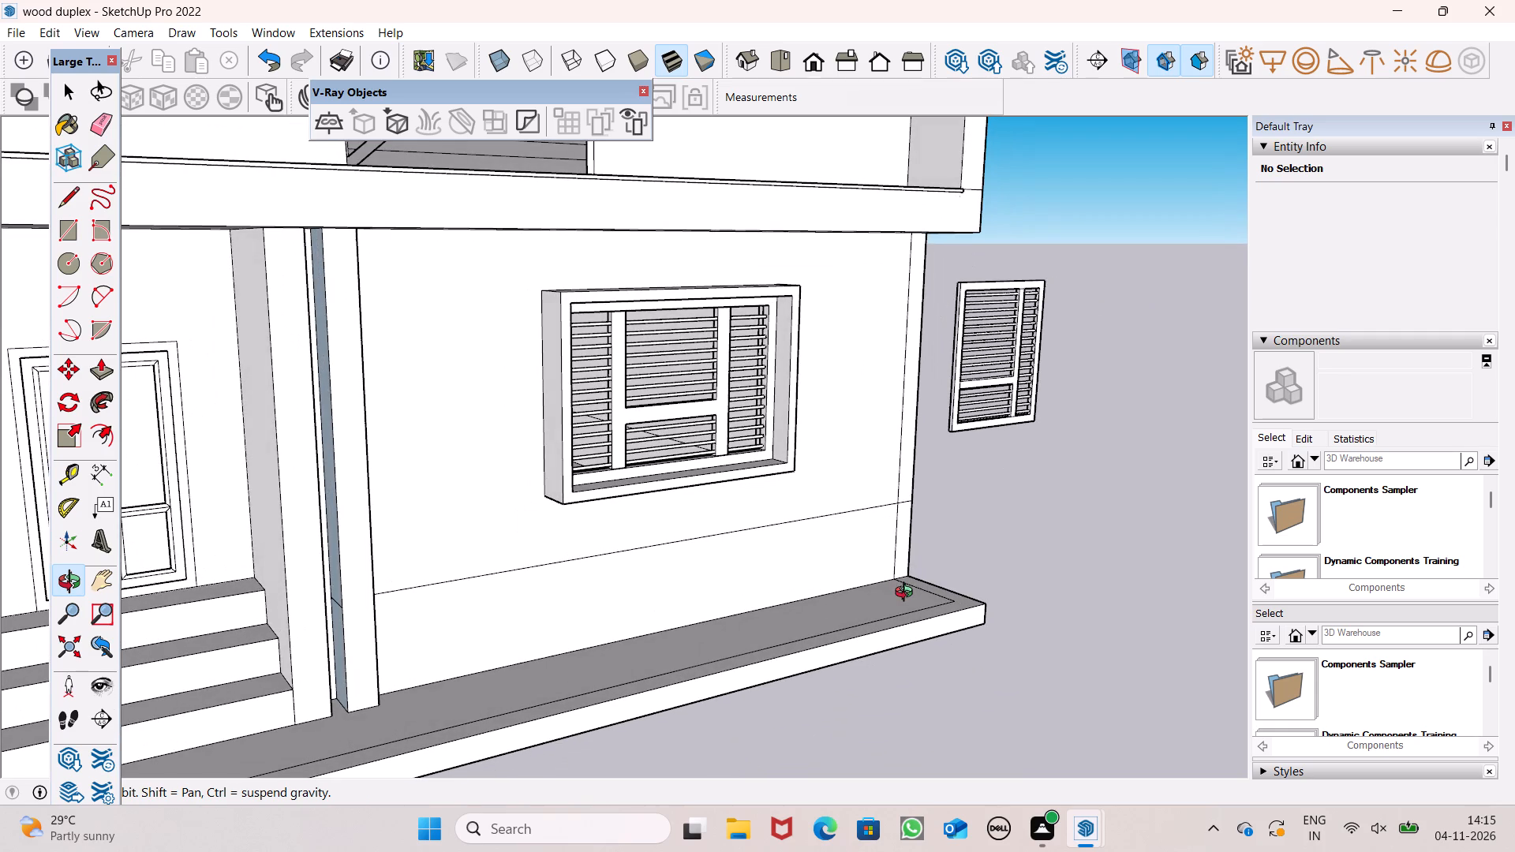
left_click_drag(907, 594, 862, 600)
left_click_drag(641, 603, 647, 618, "shift")
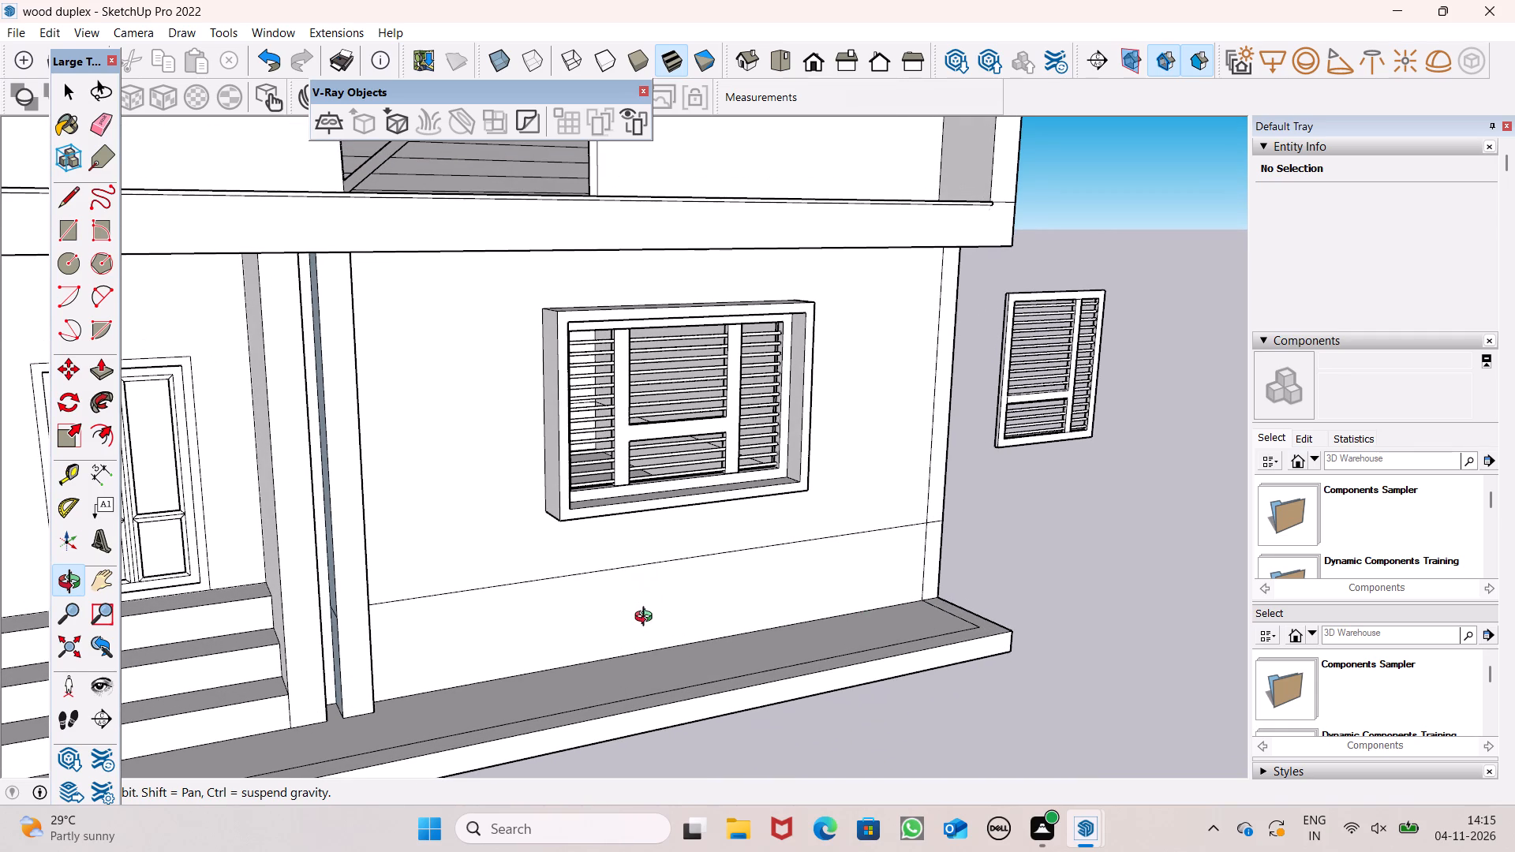
key("e")
left_click_drag(576, 549, 587, 582)
scroll(930, 522, "up", 3)
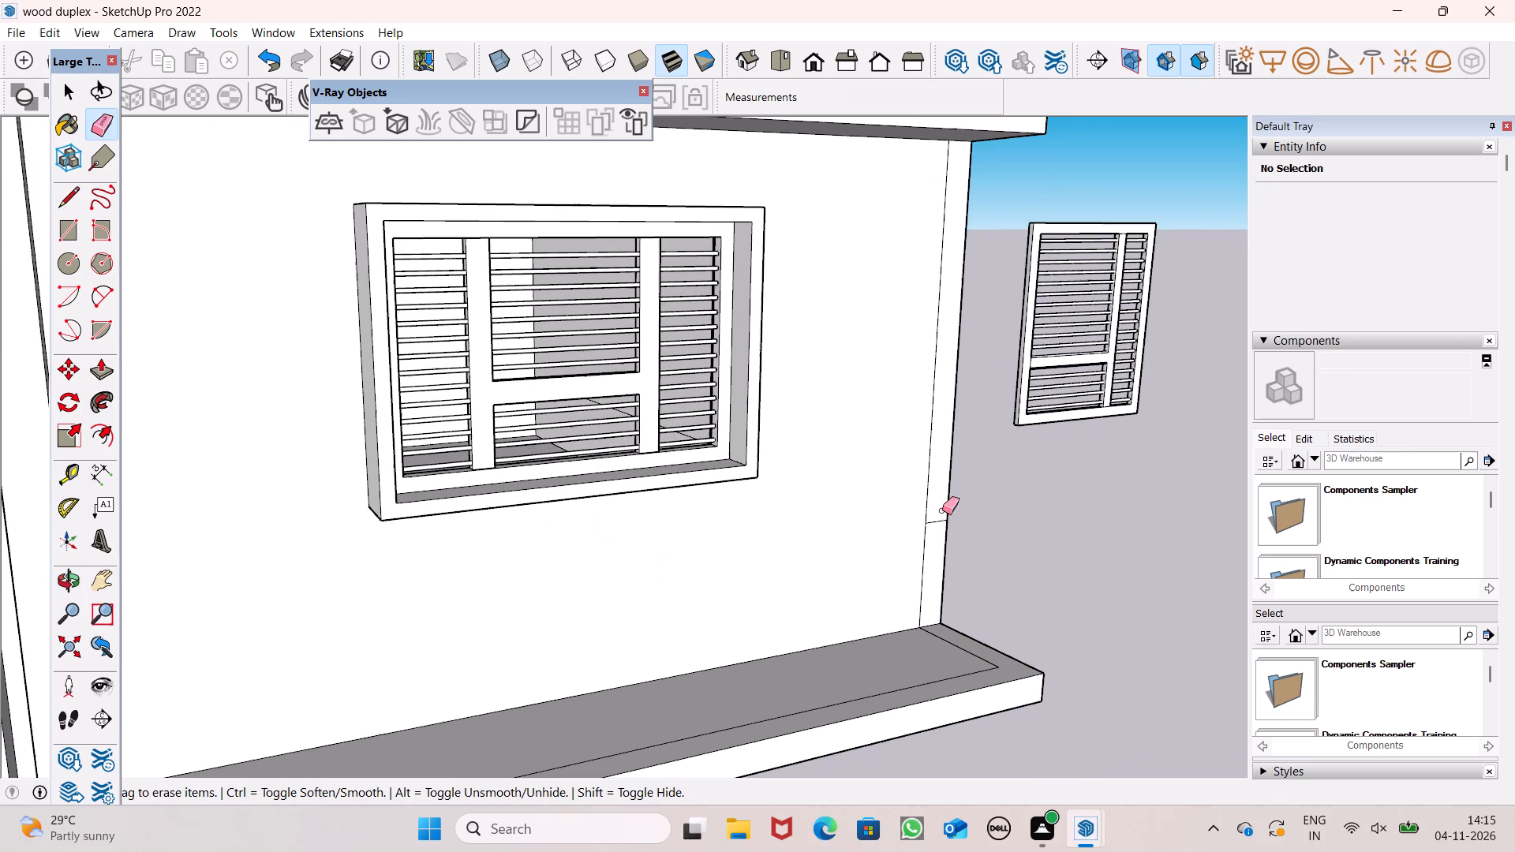
left_click(930, 521)
Move the spare barred window beside the house about 22' 10" farther away from the building.
key("o")
left_click_drag(1050, 645, 921, 593)
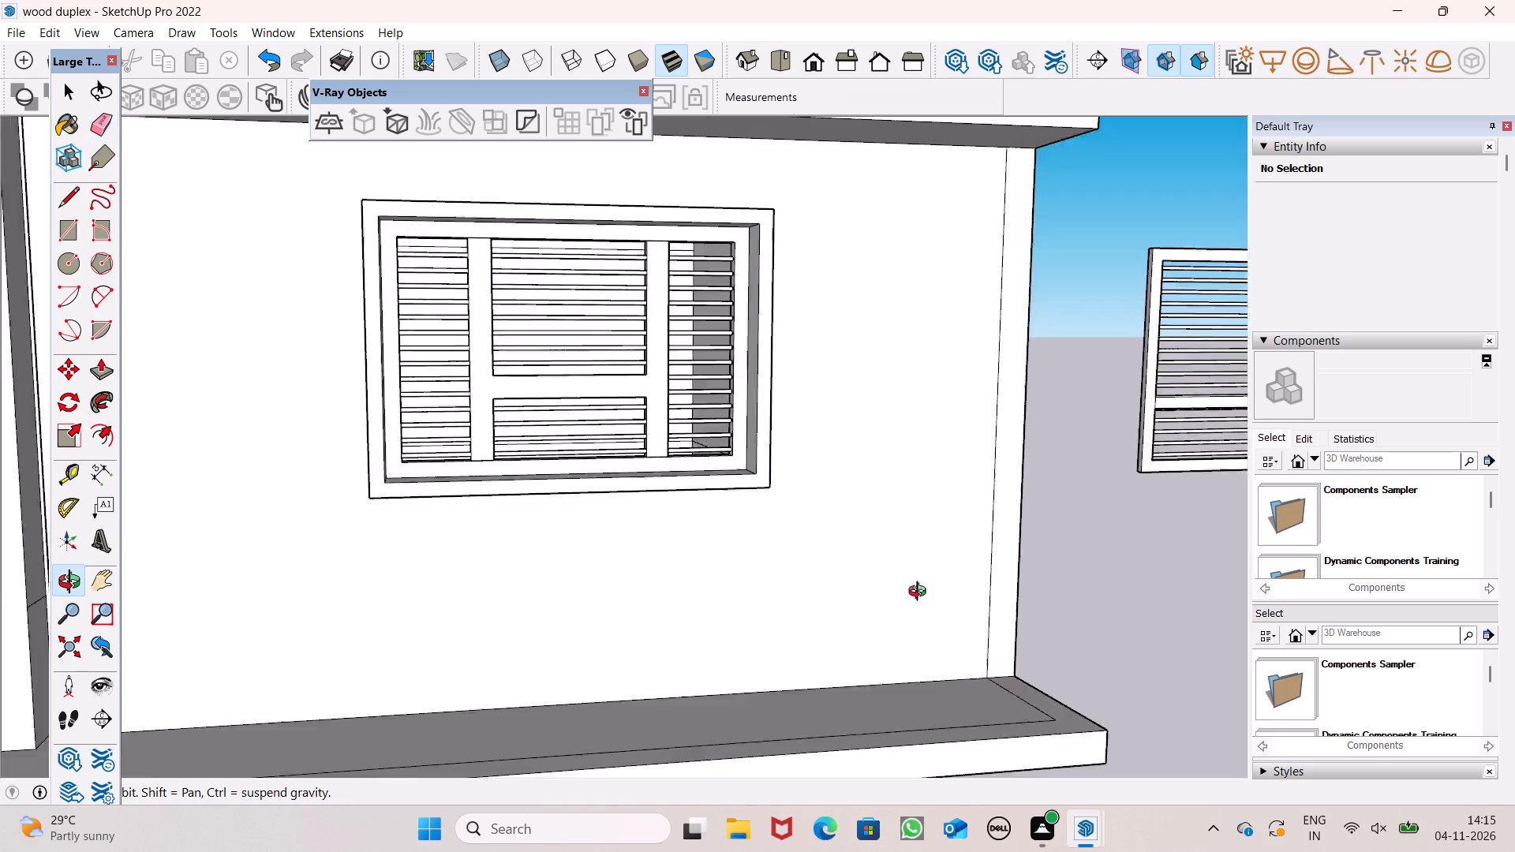
left_click_drag(921, 593, 664, 547)
scroll(664, 547, "down", 8)
left_click_drag(781, 512, 709, 582, "shift")
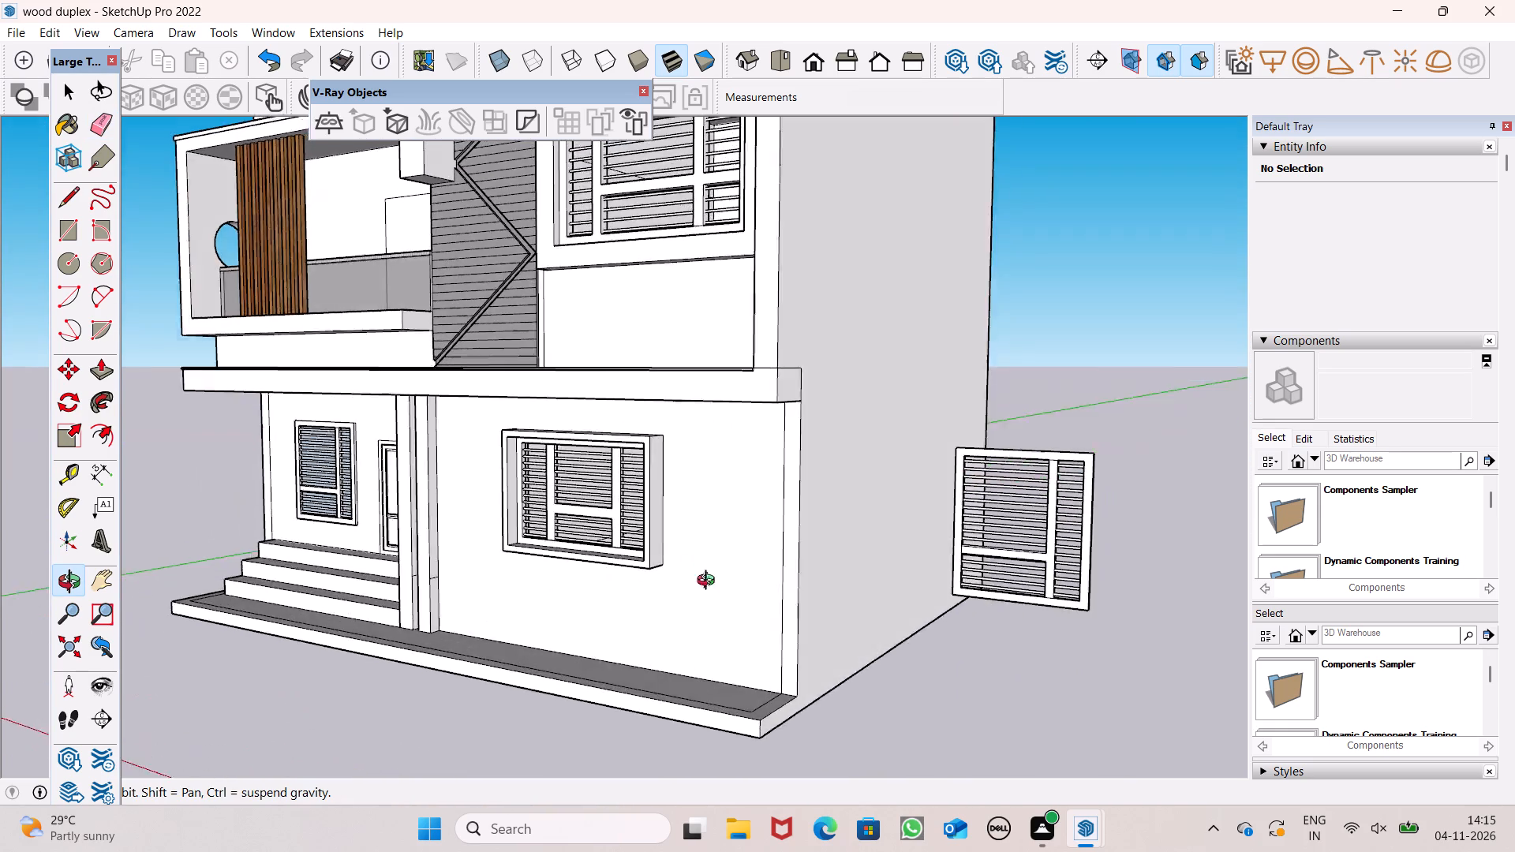
left_click_drag(709, 582, 952, 603, "shift")
left_click_drag(953, 562, 707, 564, "shift")
key("space")
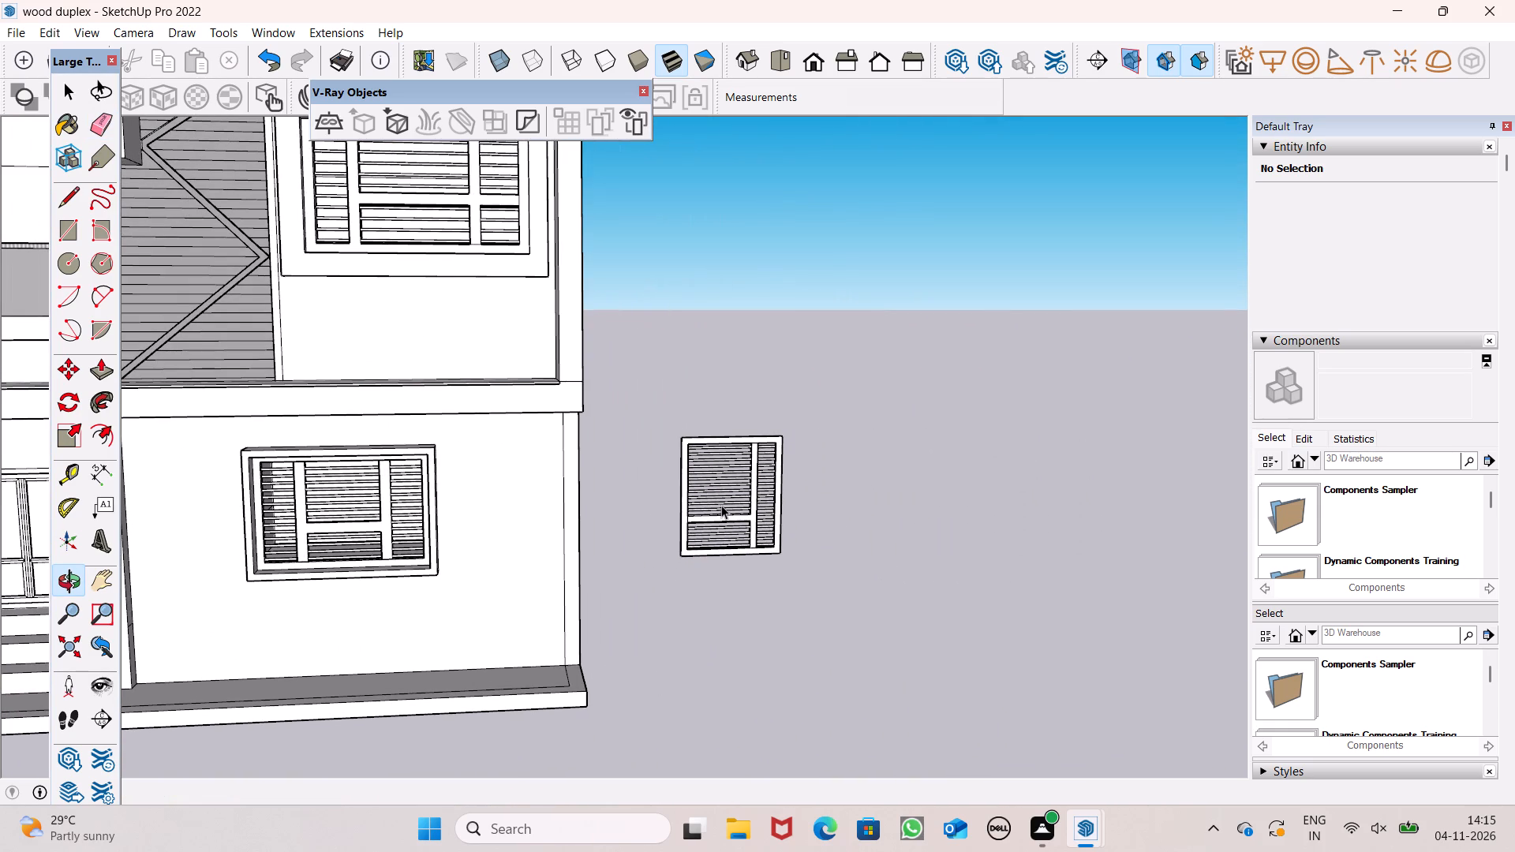
left_click(721, 505)
key("m")
left_click(721, 505)
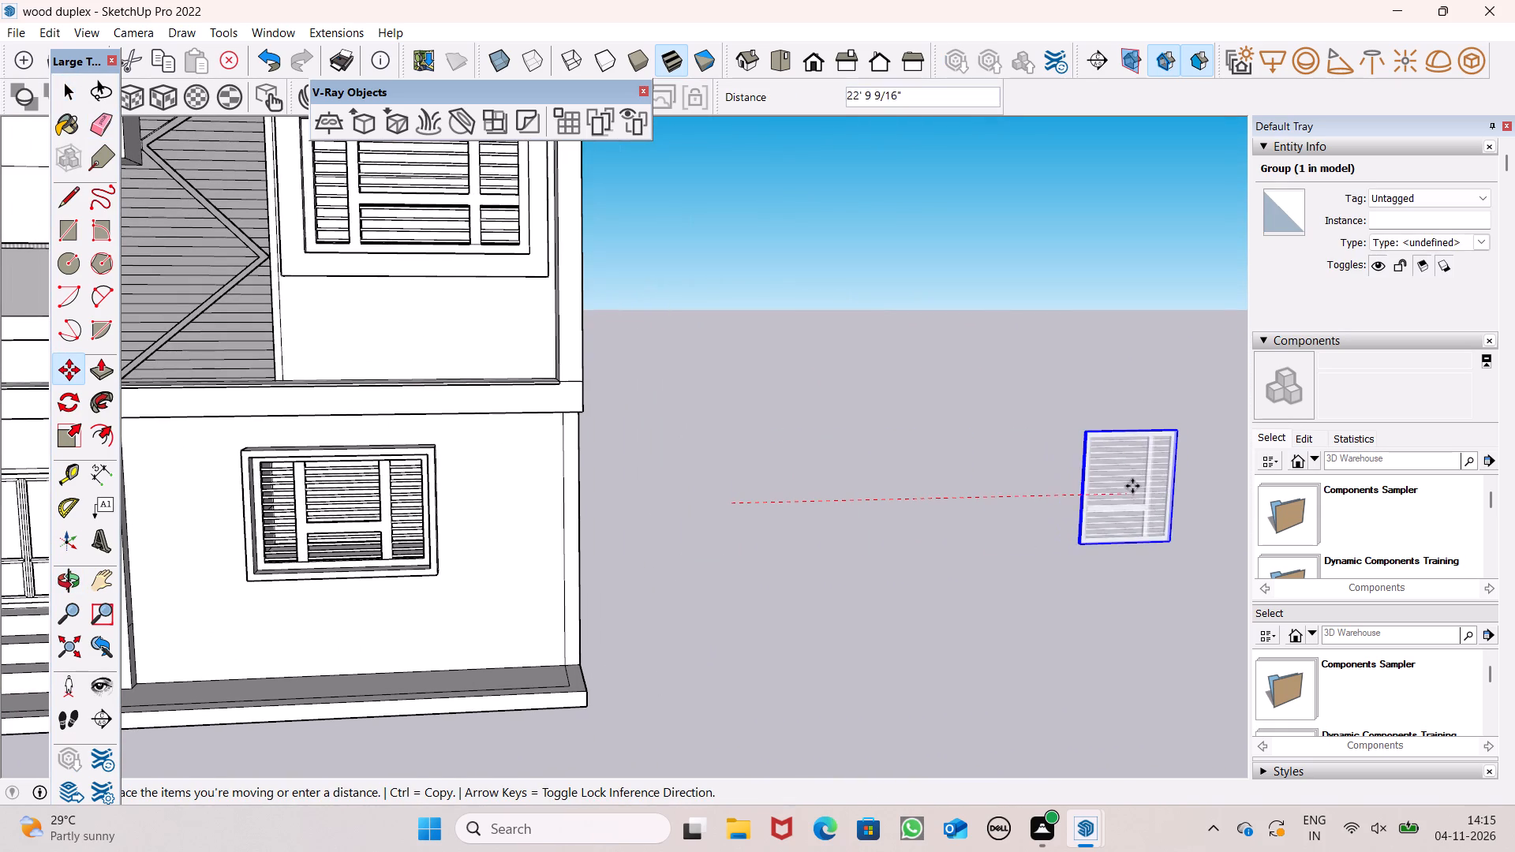
left_click(1133, 485)
key("space")
left_click(943, 504)
Examine the front facade from several angles, including the balcony, wooden slats, windows and entrance.
key("o")
left_click_drag(915, 529, 937, 566, "shift")
scroll(930, 542, "down", 6)
scroll(802, 486, "down", 6)
left_click_drag(780, 473, 782, 484, "shift")
left_click_drag(782, 484, 792, 497, "shift")
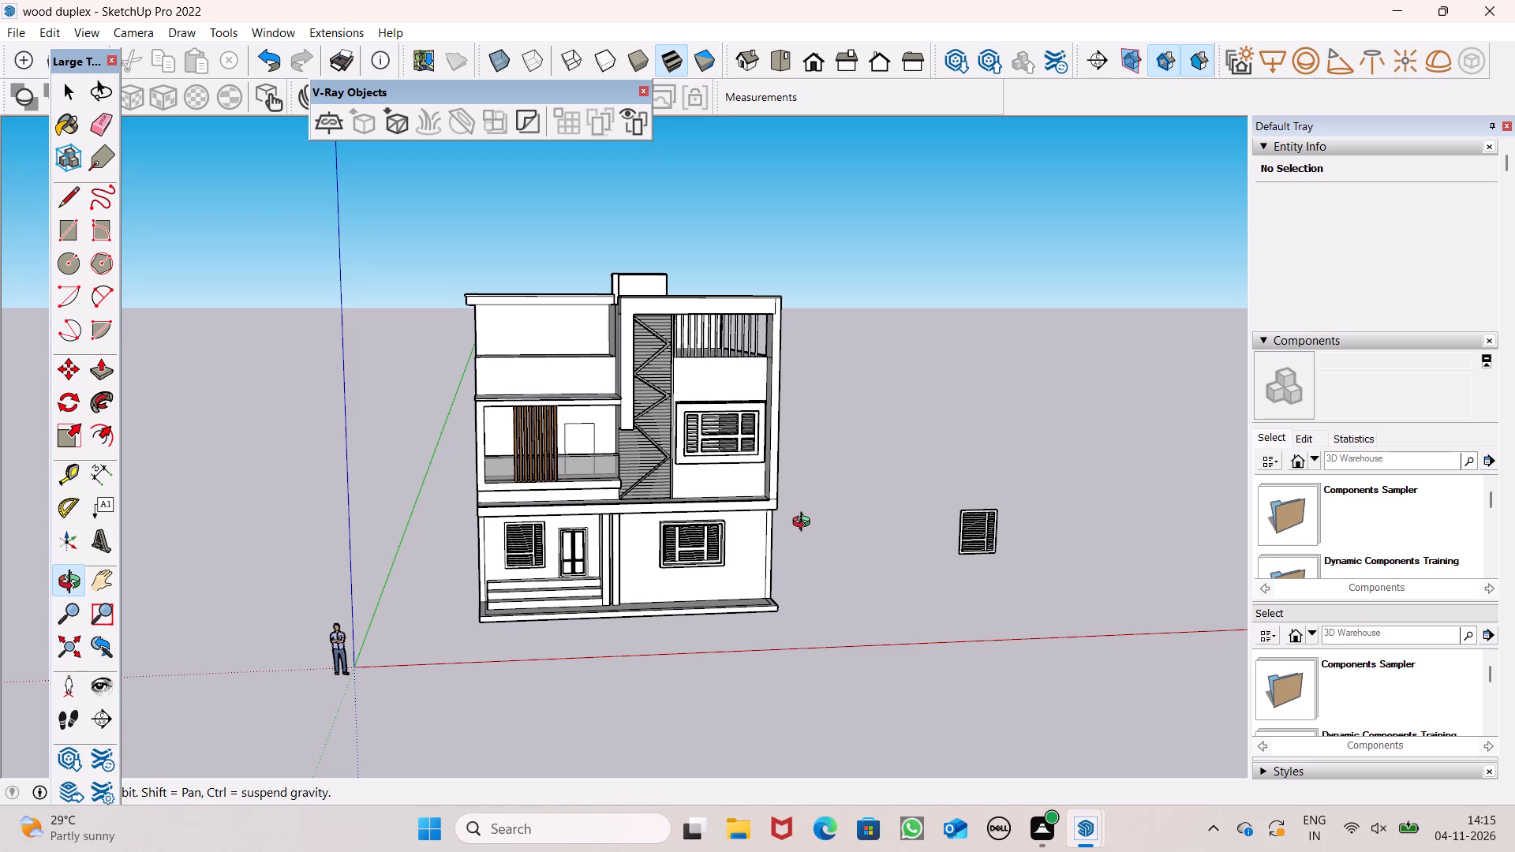
left_click_drag(657, 527, 1064, 589, "shift")
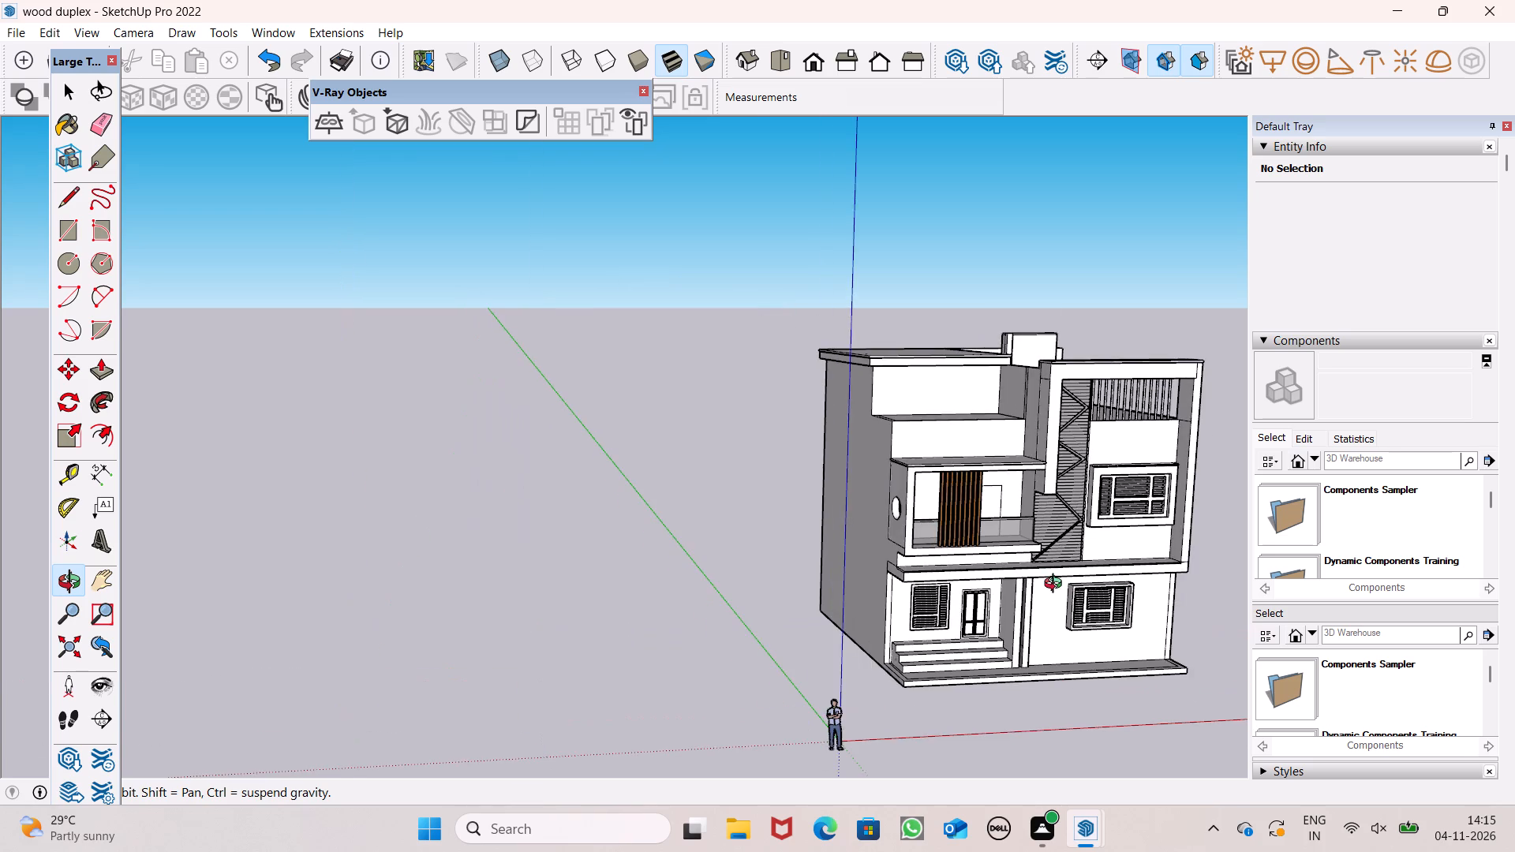
scroll(1057, 585, "up", 7)
left_click_drag(1057, 577, 1069, 642, "shift")
scroll(633, 405, "up", 4)
left_click_drag(632, 404, 532, 309, "shift")
scroll(610, 364, "down", 3)
left_click_drag(692, 387, 660, 400, "shift")
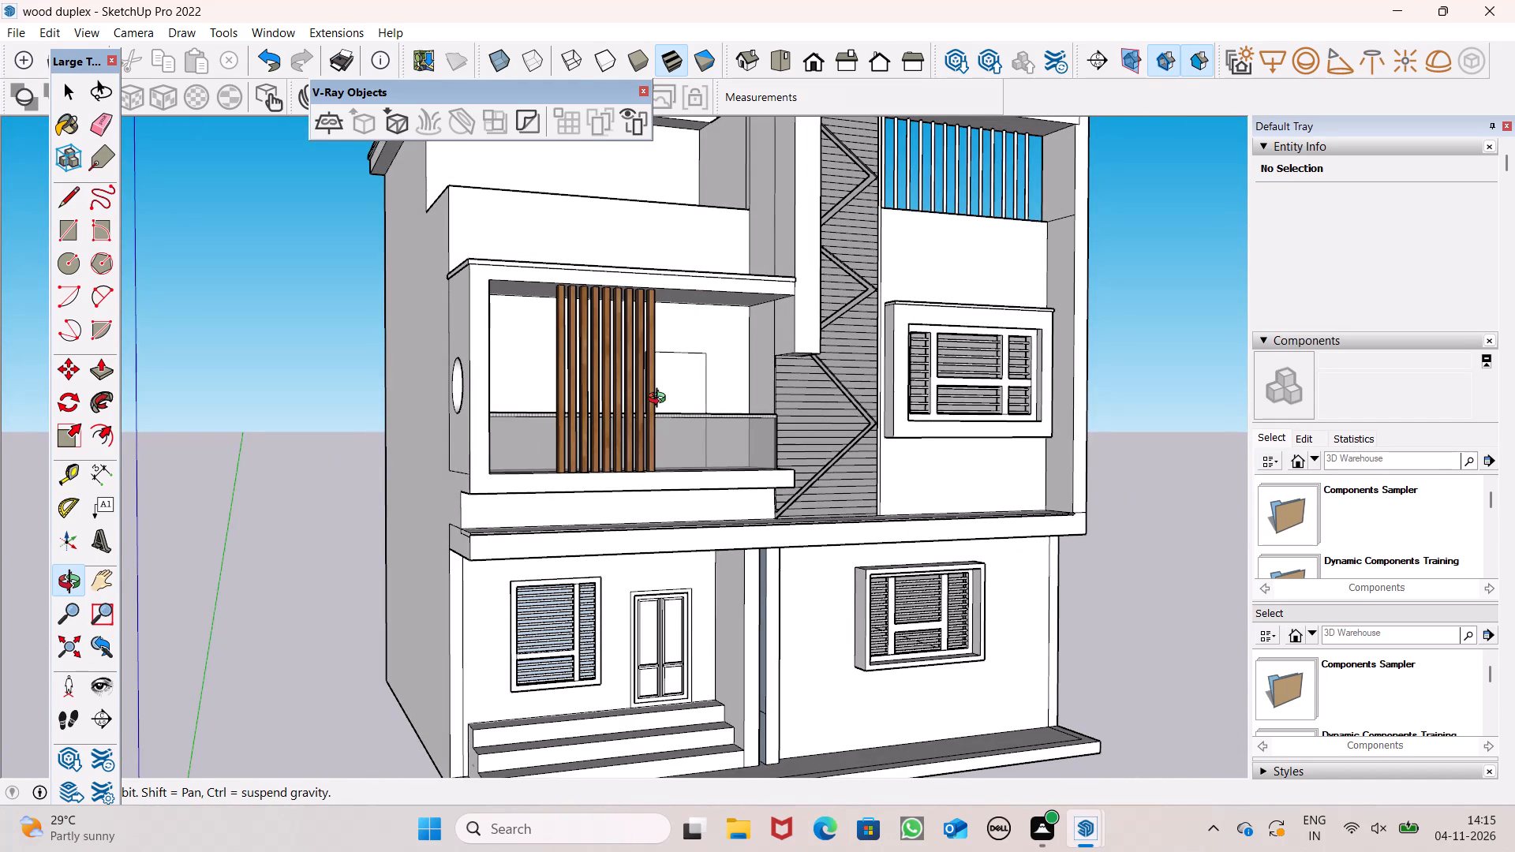
scroll(660, 400, "up", 2)
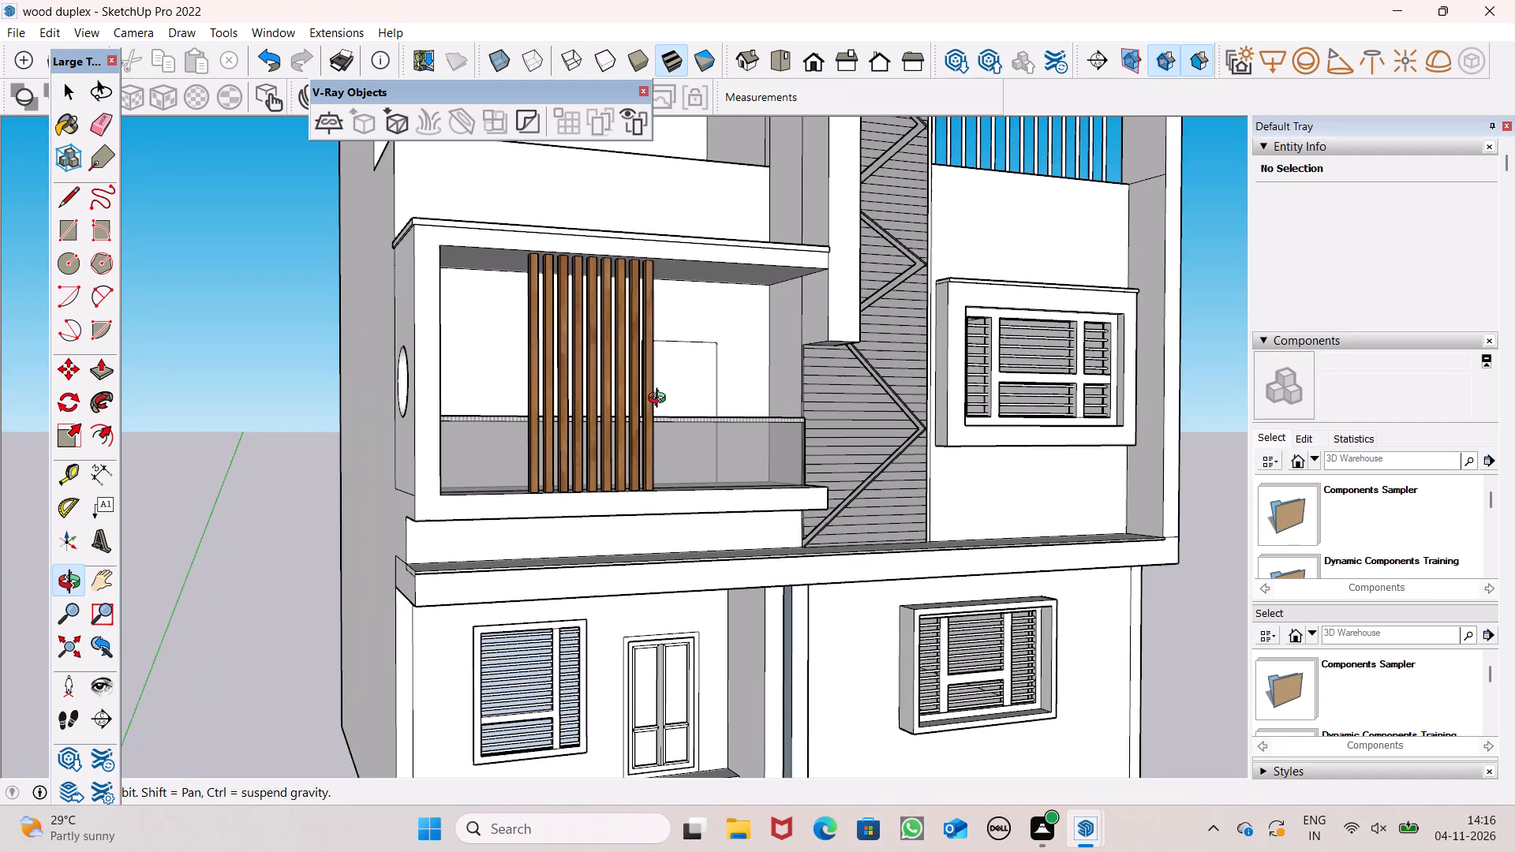
scroll(660, 400, "down", 2)
scroll(660, 400, "up", 2)
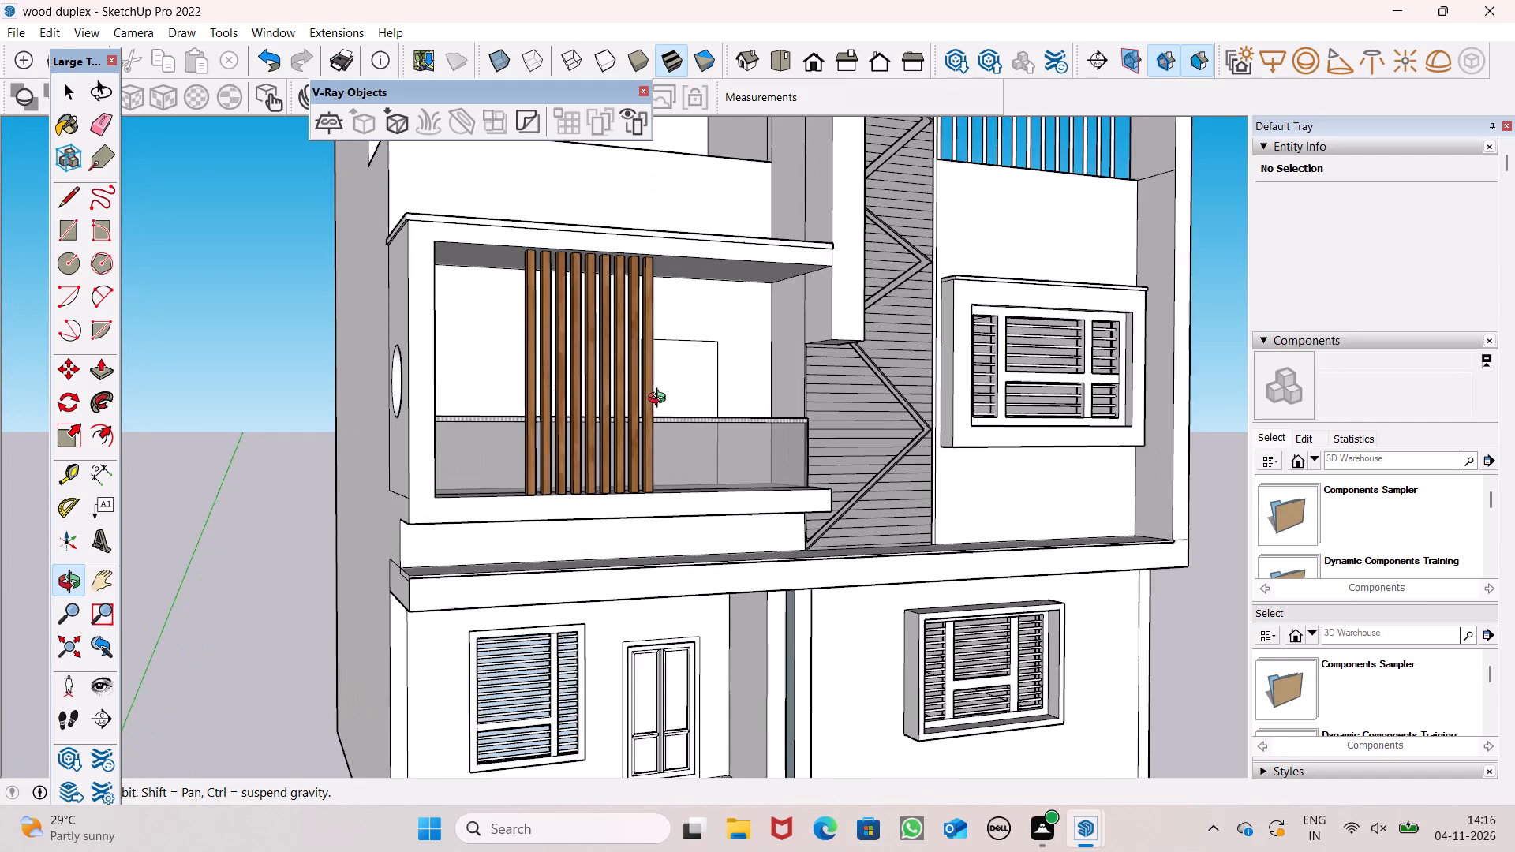
scroll(660, 400, "up", 2)
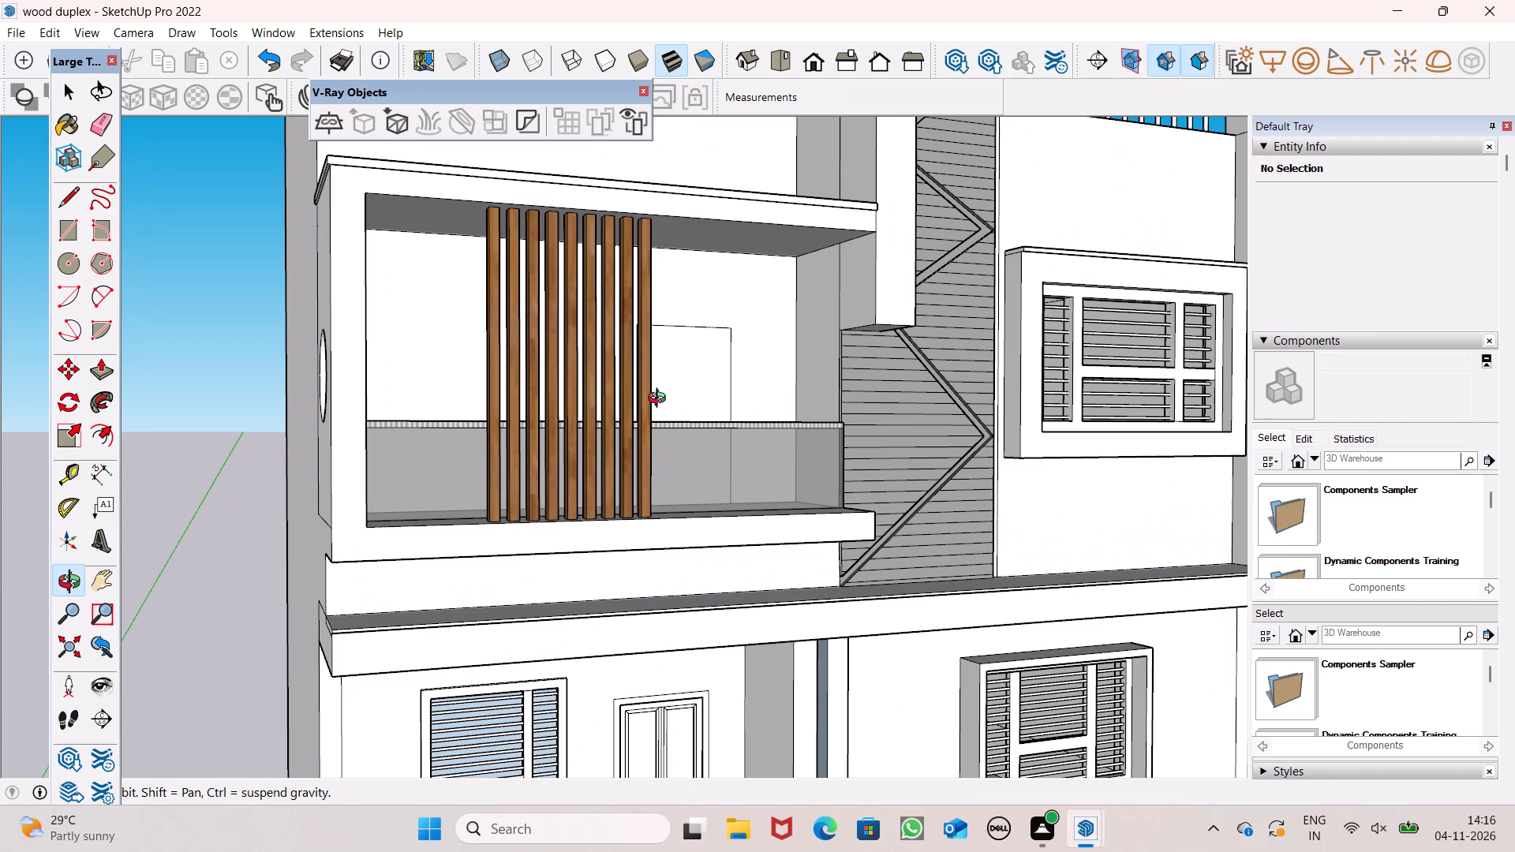
scroll(660, 400, "down", 4)
scroll(660, 400, "up", 4)
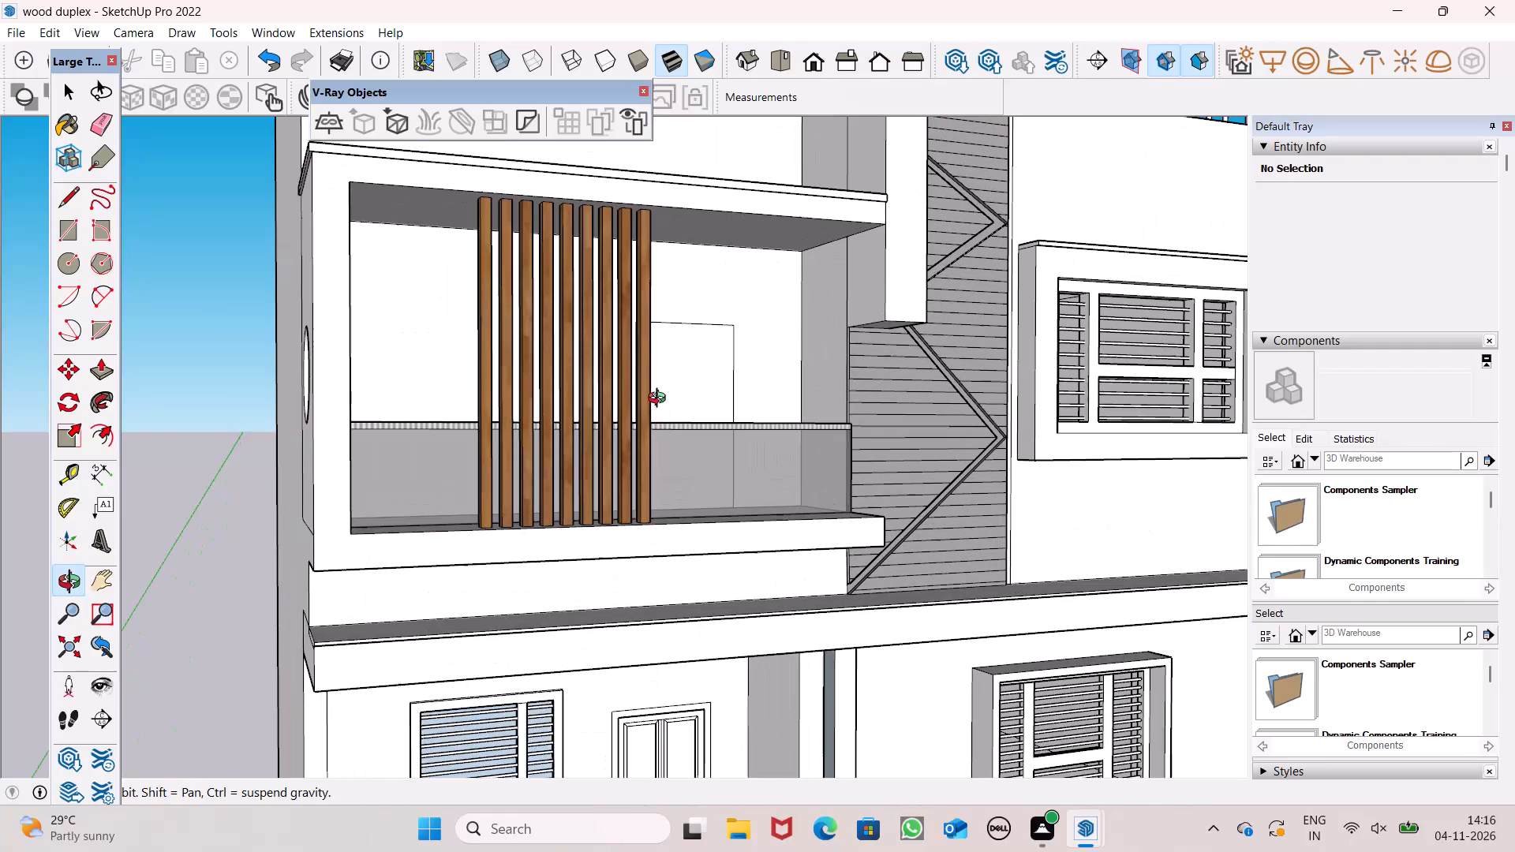
scroll(664, 400, "down", 5)
left_click_drag(692, 434, 701, 454, "shift")
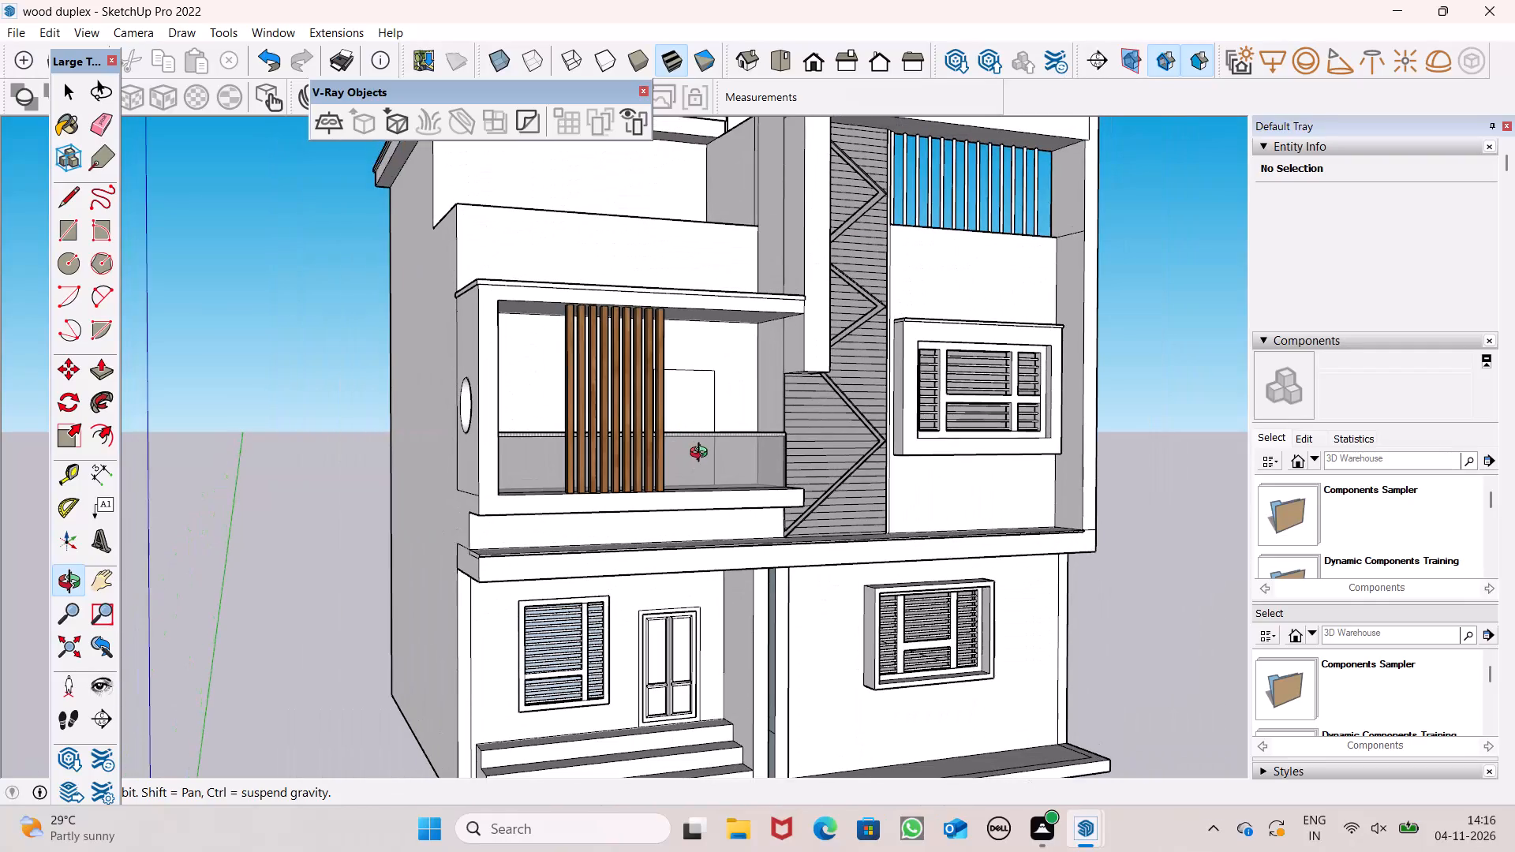
scroll(702, 454, "down", 3)
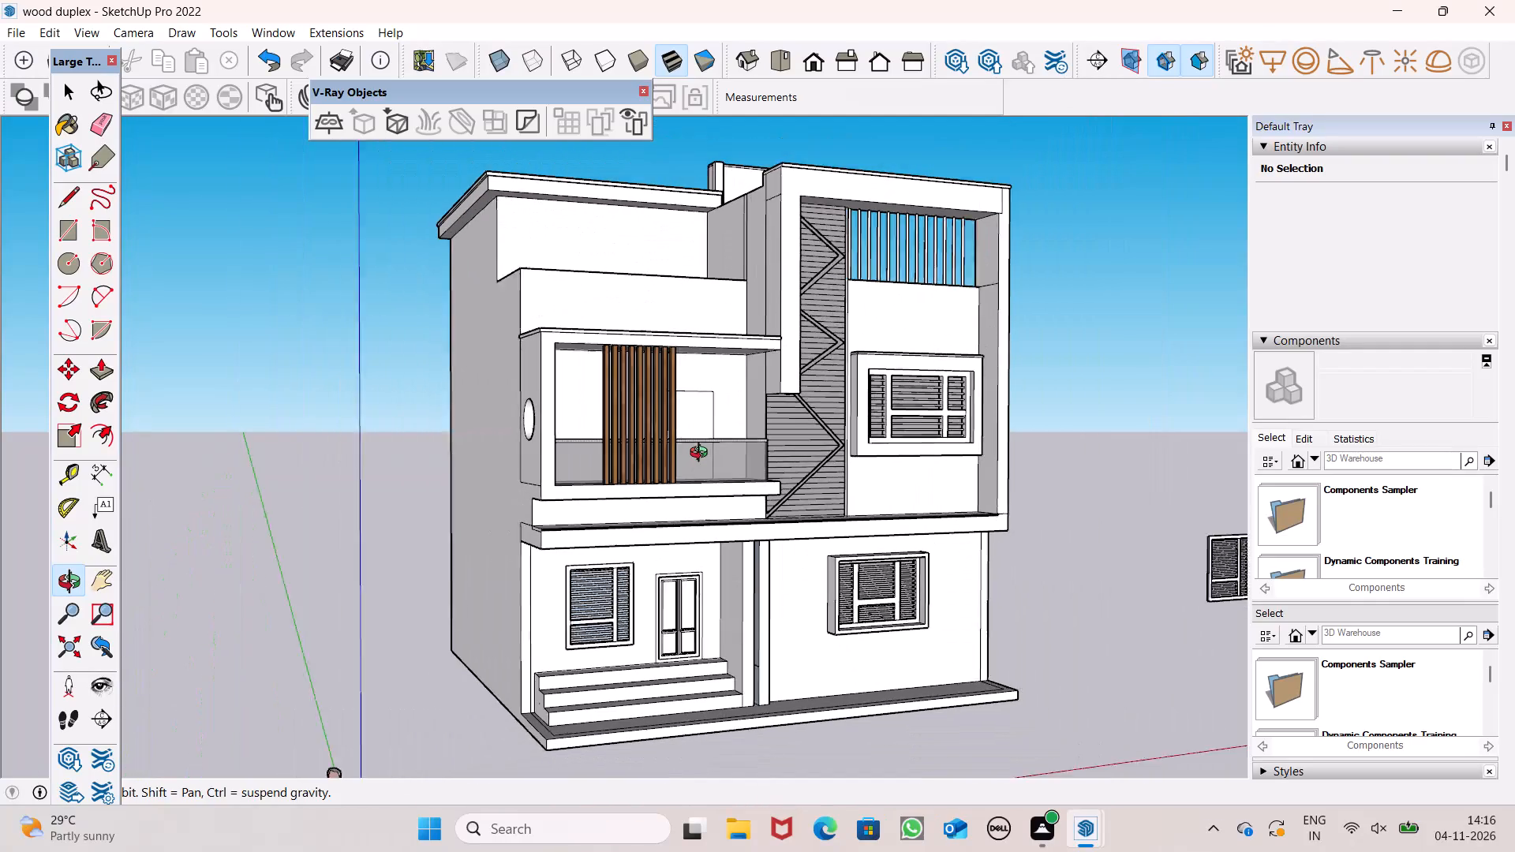
scroll(702, 454, "down", 1)
left_click_drag(866, 505, 723, 532)
left_click_drag(928, 618, 916, 626, "shift")
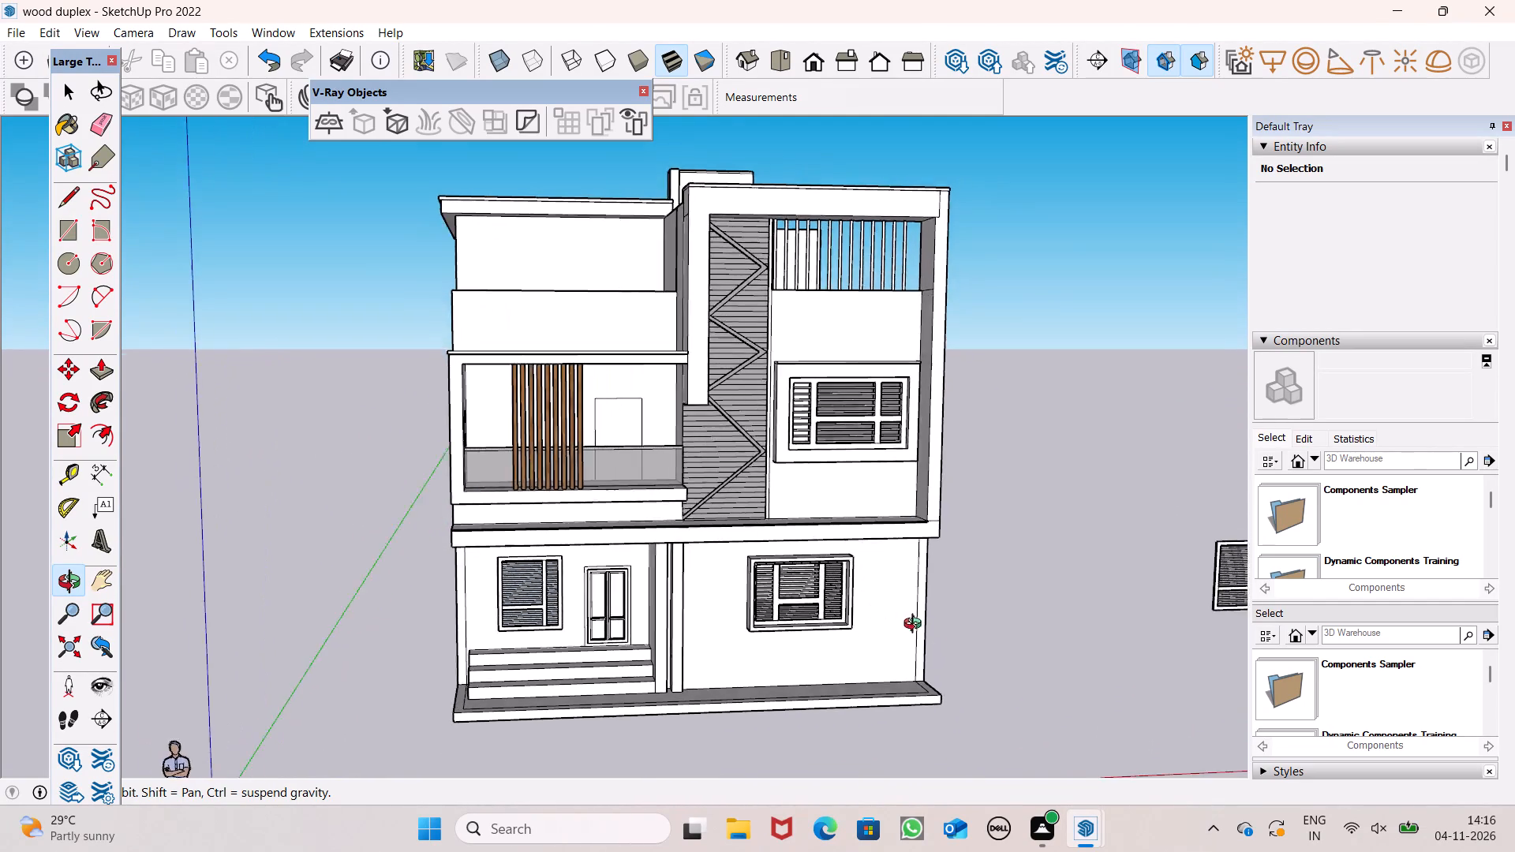
left_click_drag(916, 626, 949, 627, "shift")
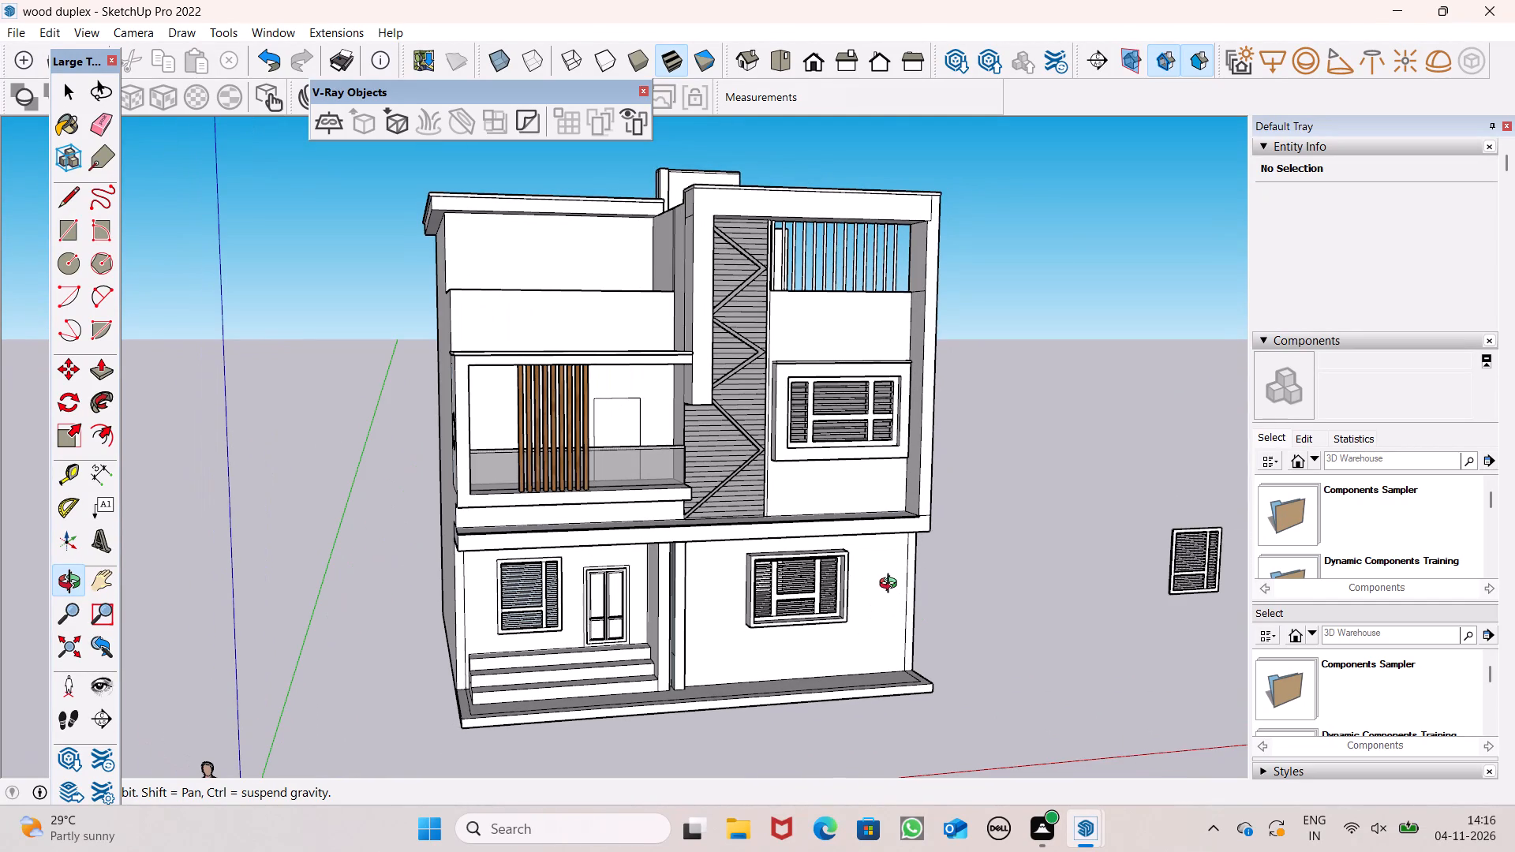
left_click_drag(803, 659, 933, 671)
Place a guide line along the plinth top, flush with the base edge of the narrow pillar beside the entrance.
scroll(828, 593, "up", 4)
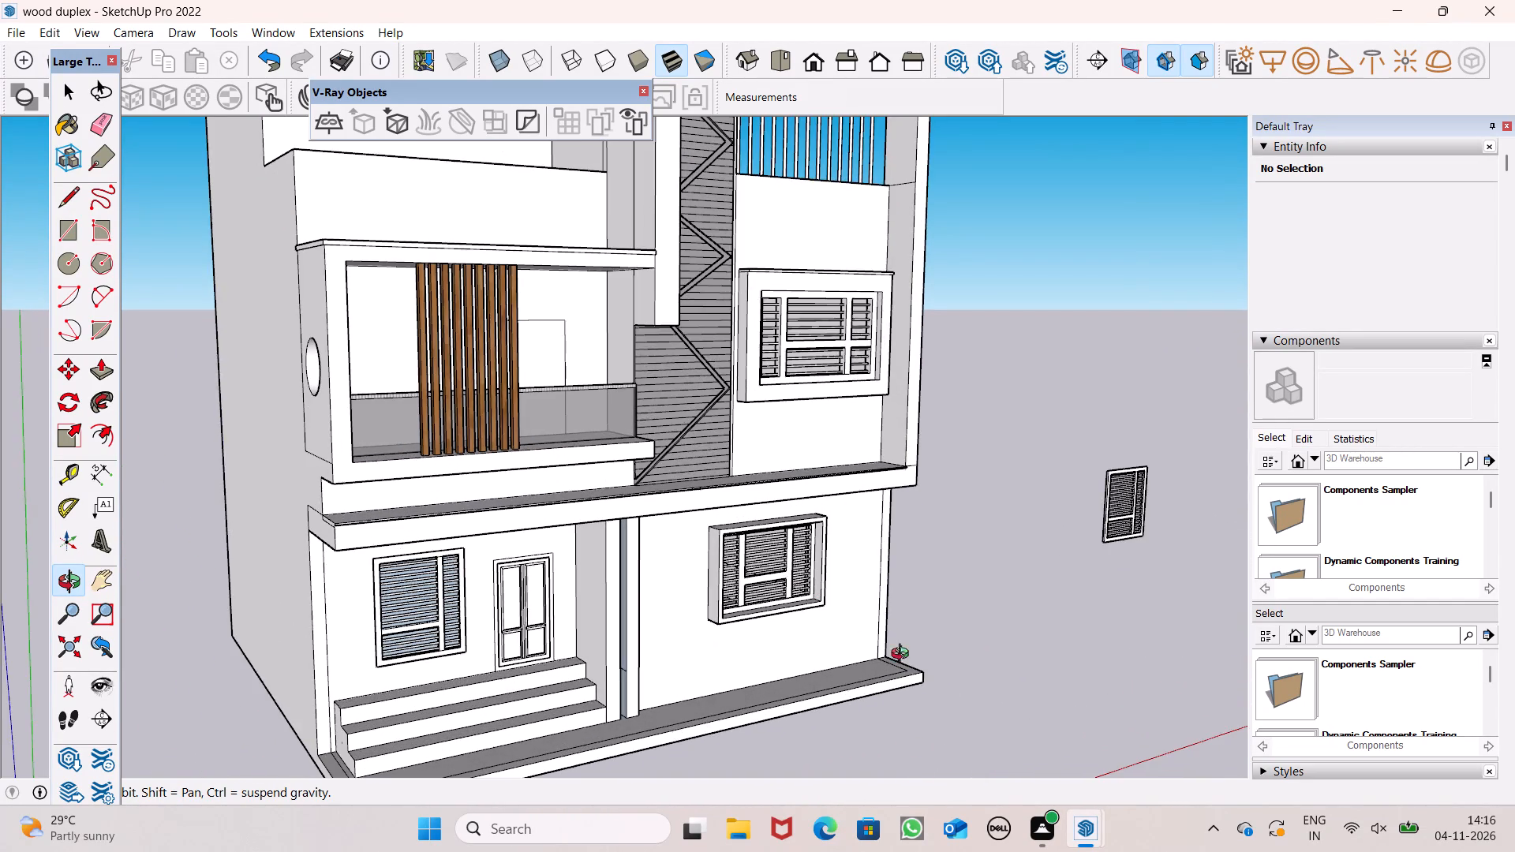
left_click_drag(895, 660, 669, 712)
left_click_drag(664, 731, 583, 652, "shift")
left_click_drag(583, 655, 650, 763)
scroll(548, 555, "up", 5)
left_click_drag(608, 643, 578, 651, "shift")
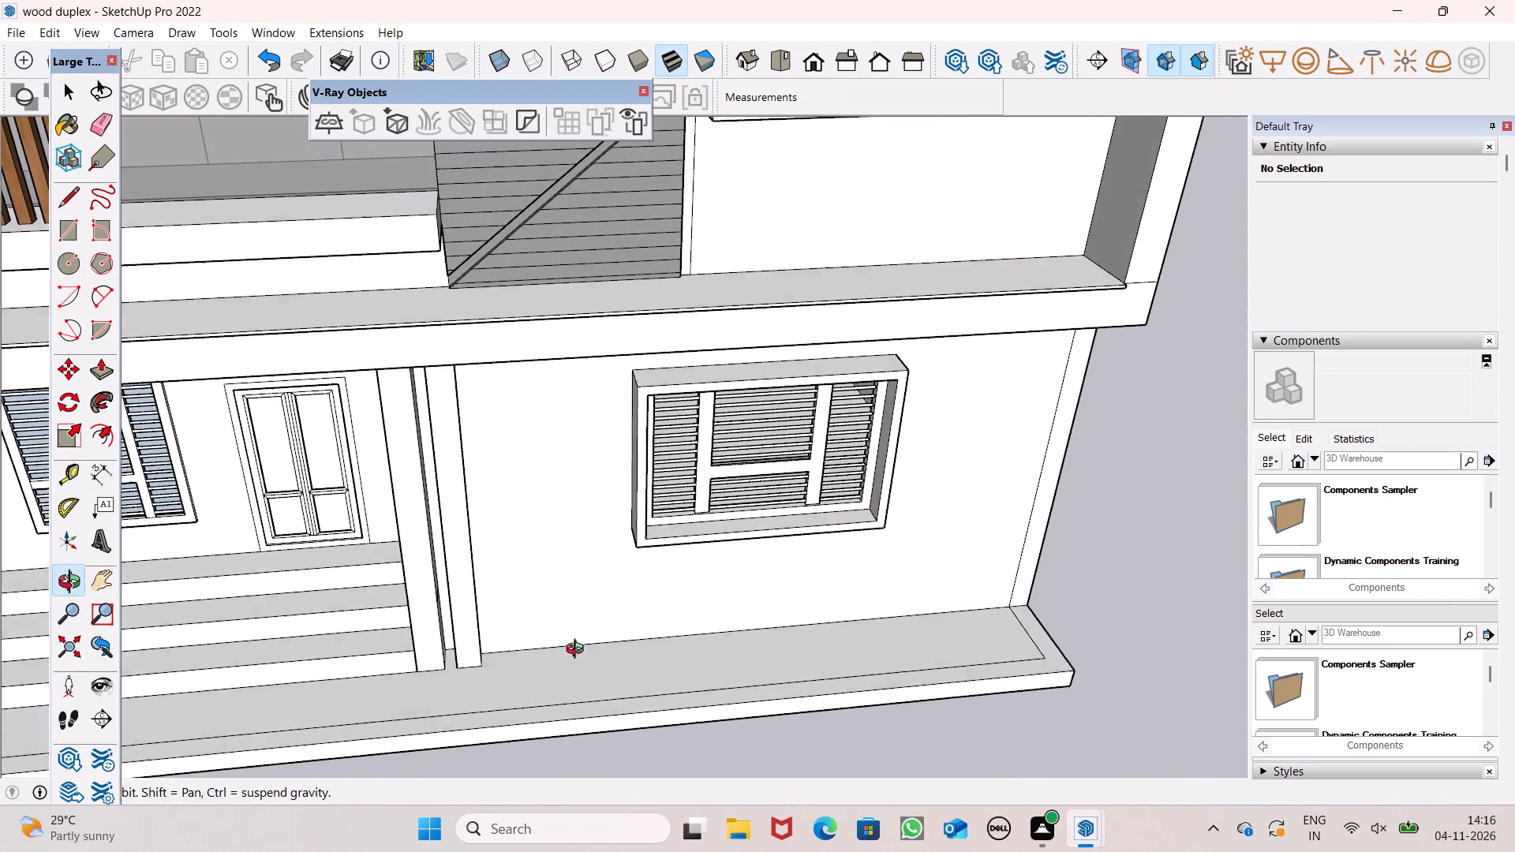
left_click_drag(578, 651, 577, 653, "shift")
key("t")
scroll(548, 663, "up", 14)
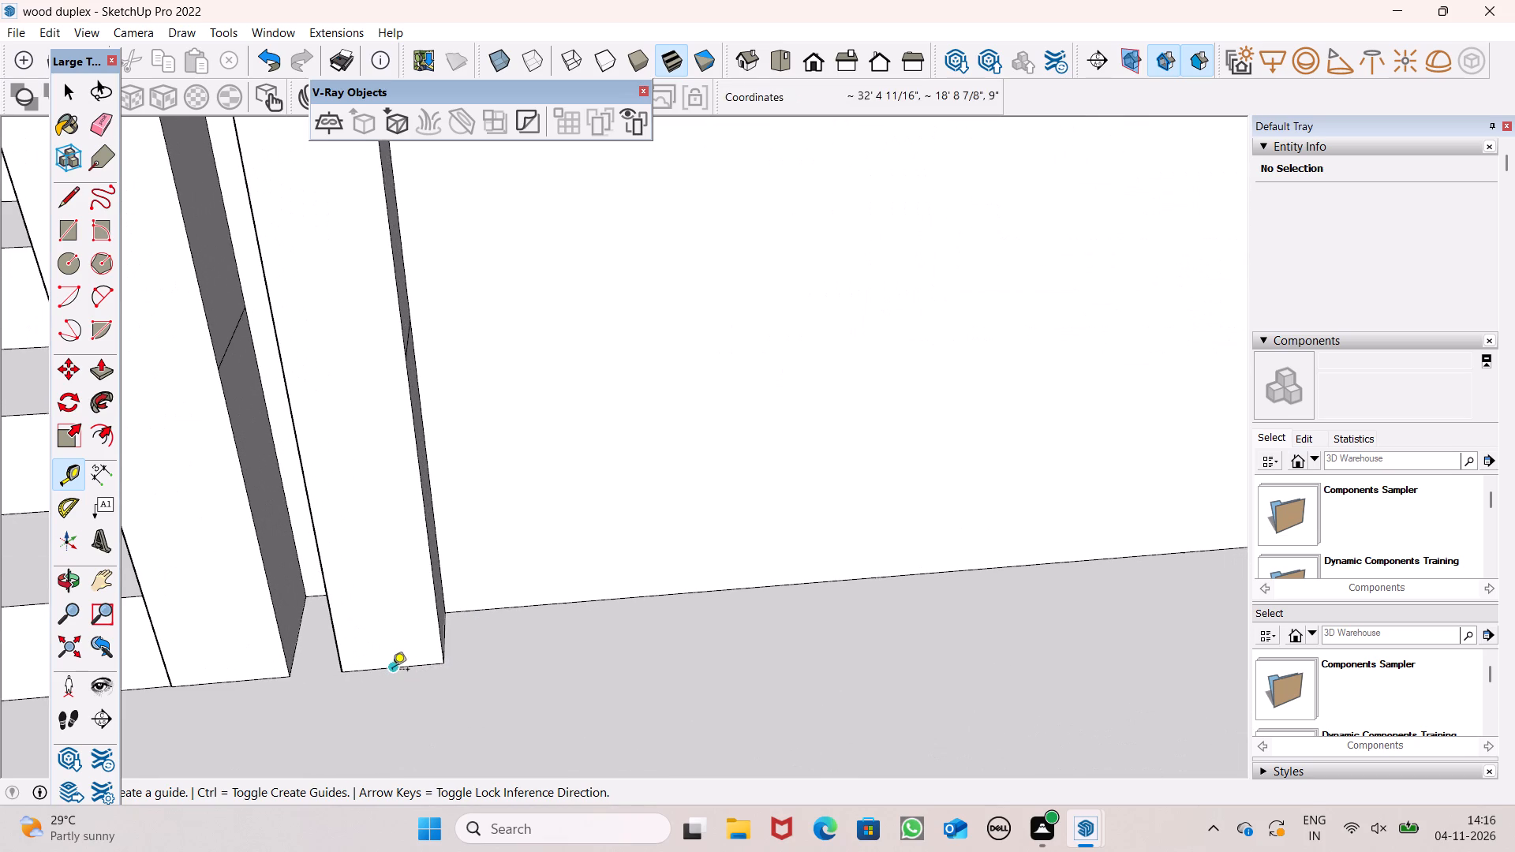
left_click(392, 671)
left_click(426, 663)
scroll(425, 663, "down", 5)
key("space")
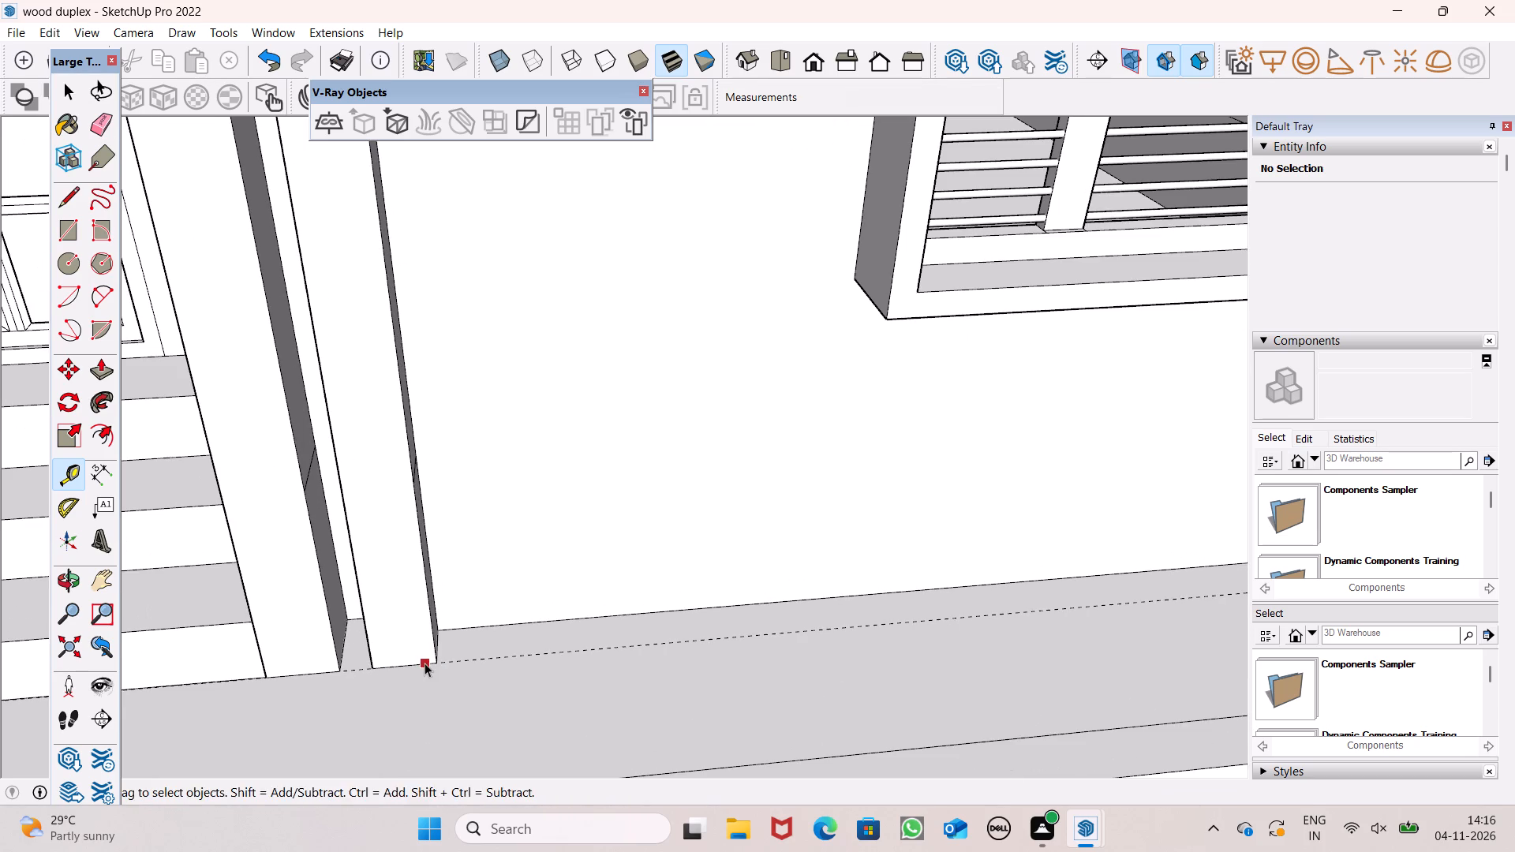
Erase the short seam line on the underside of the projecting ground-floor slab, just above the narrow pillar beside the entrance.
type("o")
scroll(549, 646, "down", 5)
left_click_drag(612, 660, 533, 568, "shift")
scroll(533, 562, "down", 6)
left_click_drag(833, 623, 803, 636, "shift")
left_click_drag(836, 704, 885, 830)
scroll(857, 566, "up", 4)
left_click(902, 622)
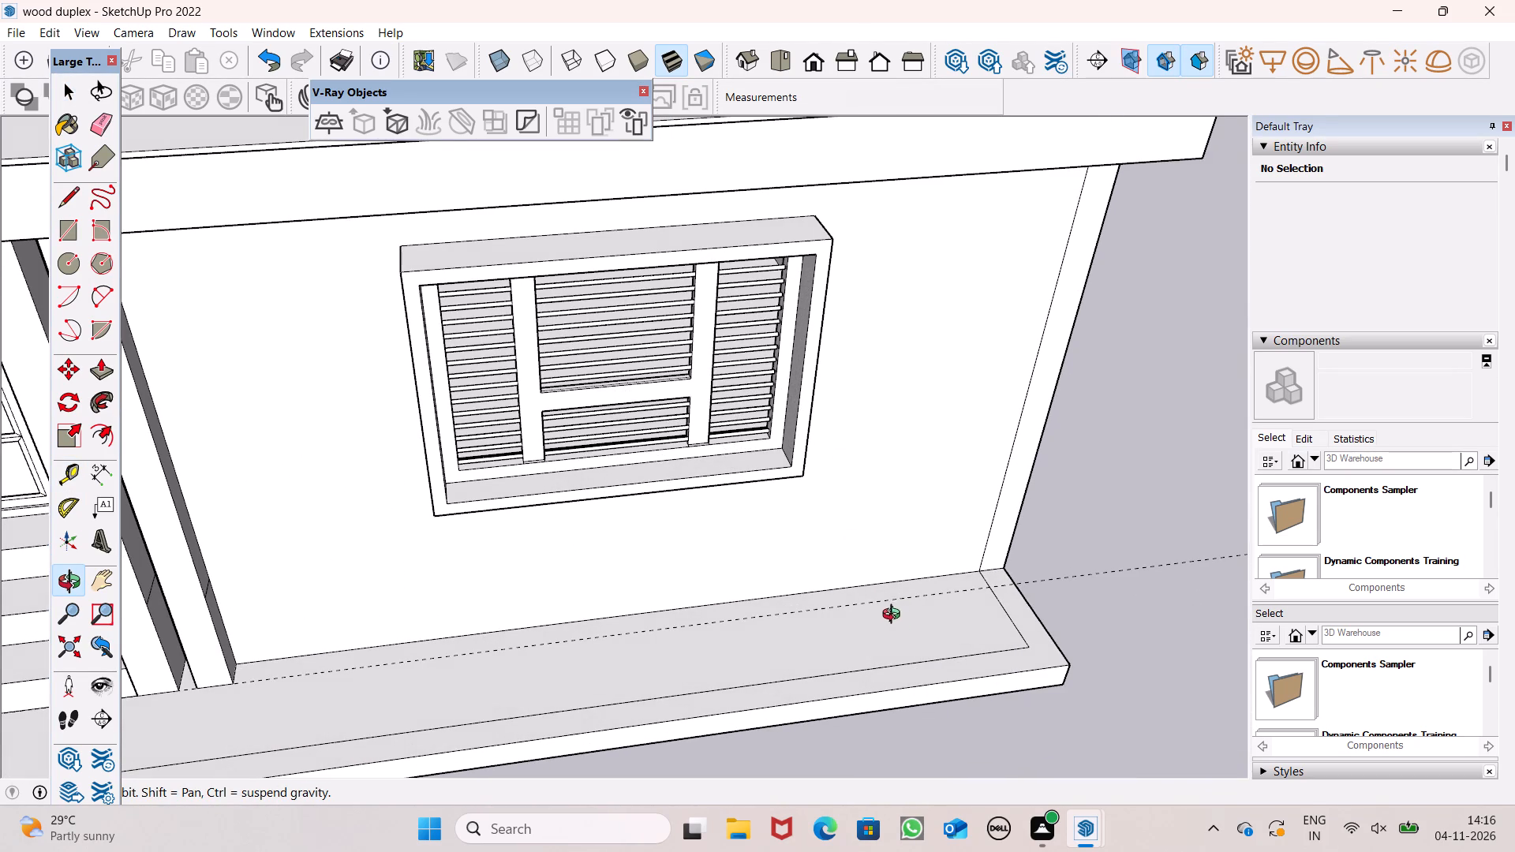
left_click_drag(888, 601, 876, 612, "shift")
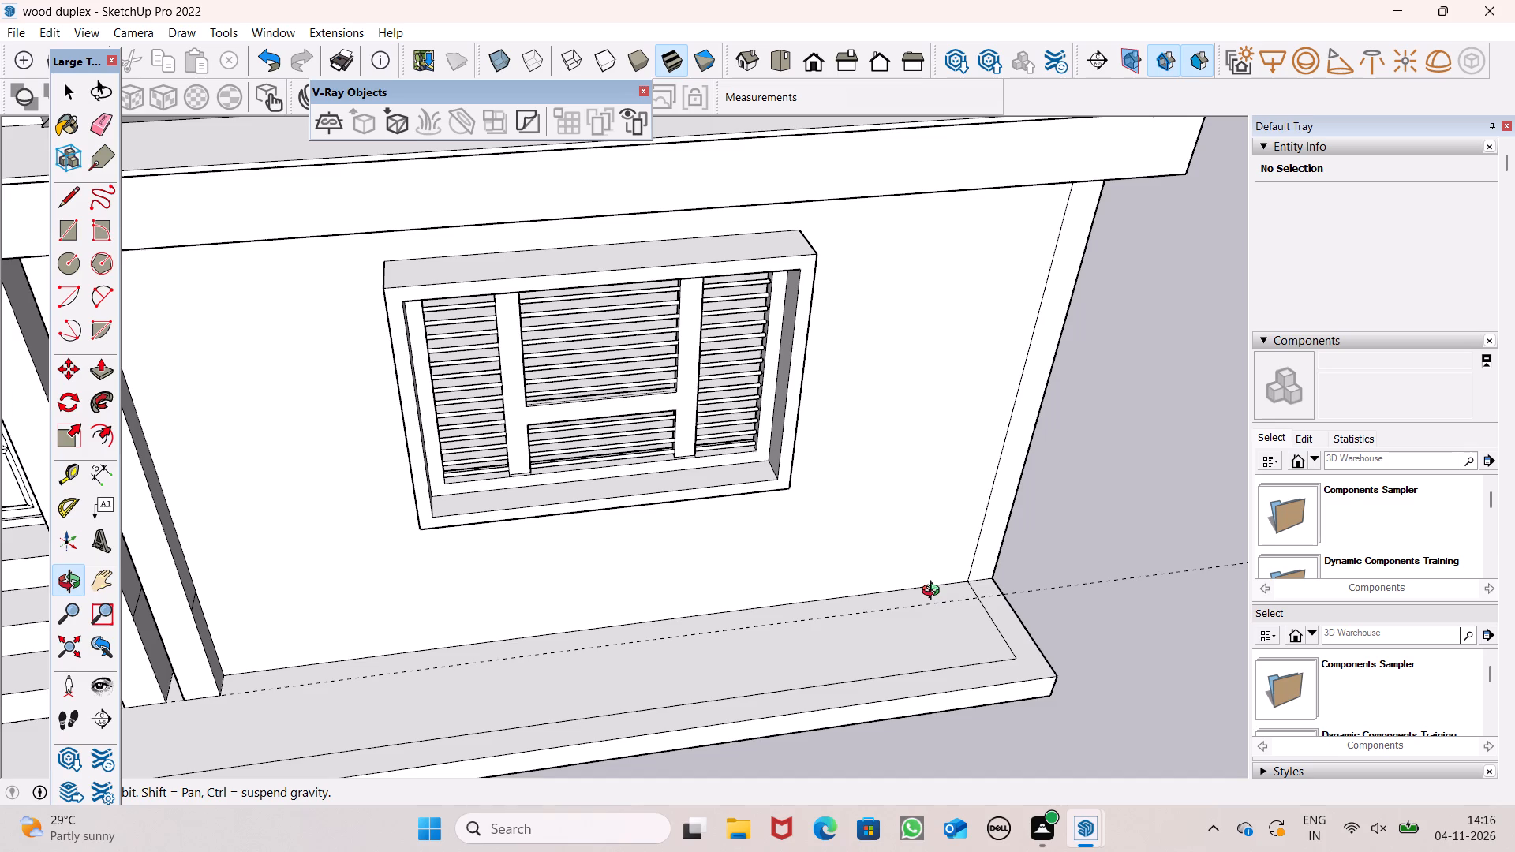
scroll(938, 589, "down", 3)
left_click_drag(944, 593, 945, 602, "shift")
left_click_drag(945, 607, 934, 522)
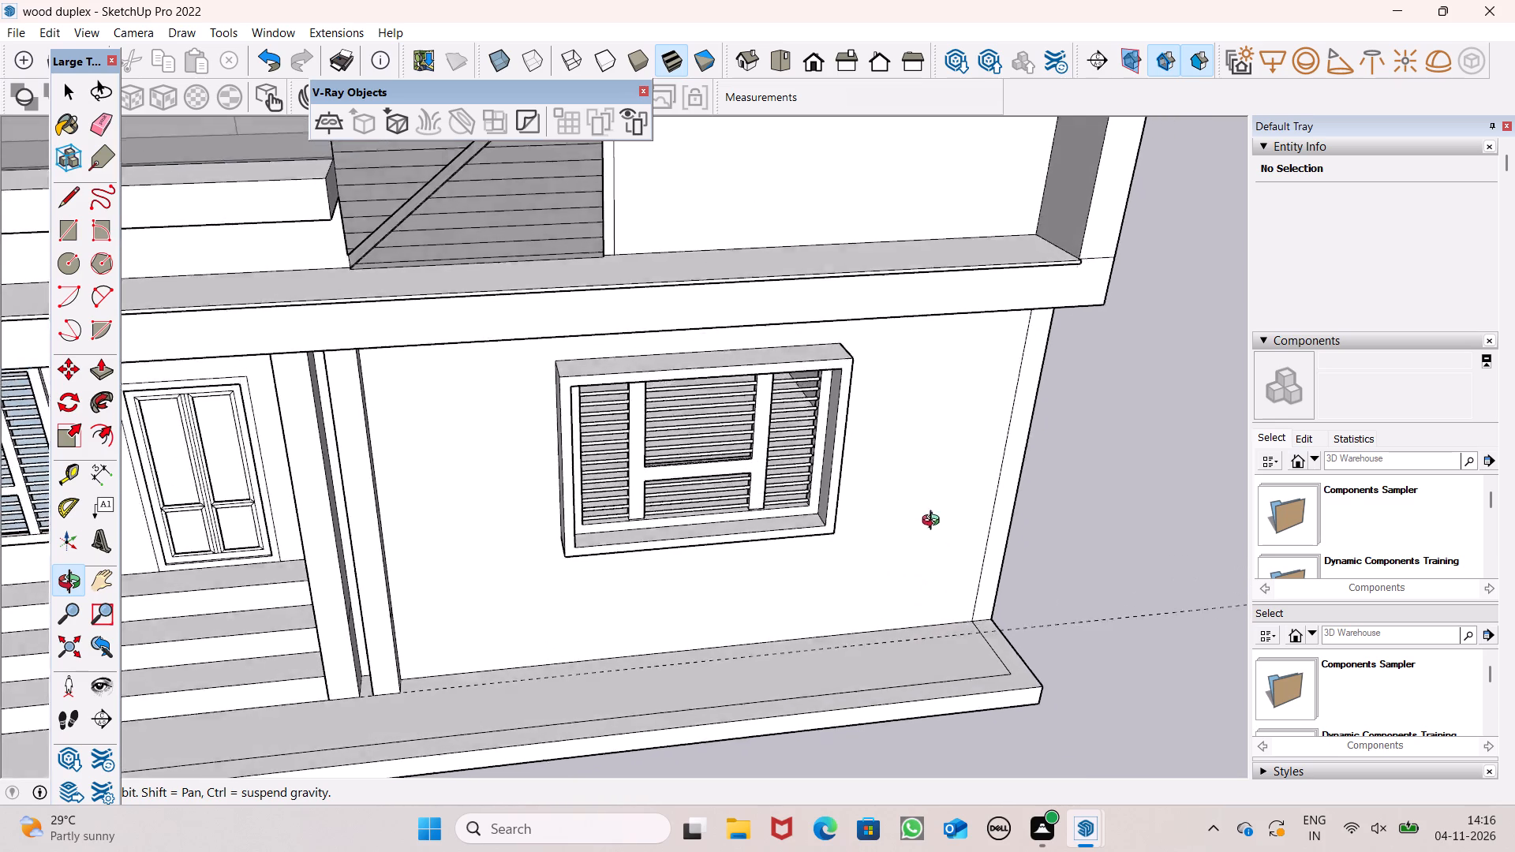
left_click_drag(934, 522, 894, 286)
left_click_drag(627, 405, 686, 415, "shift")
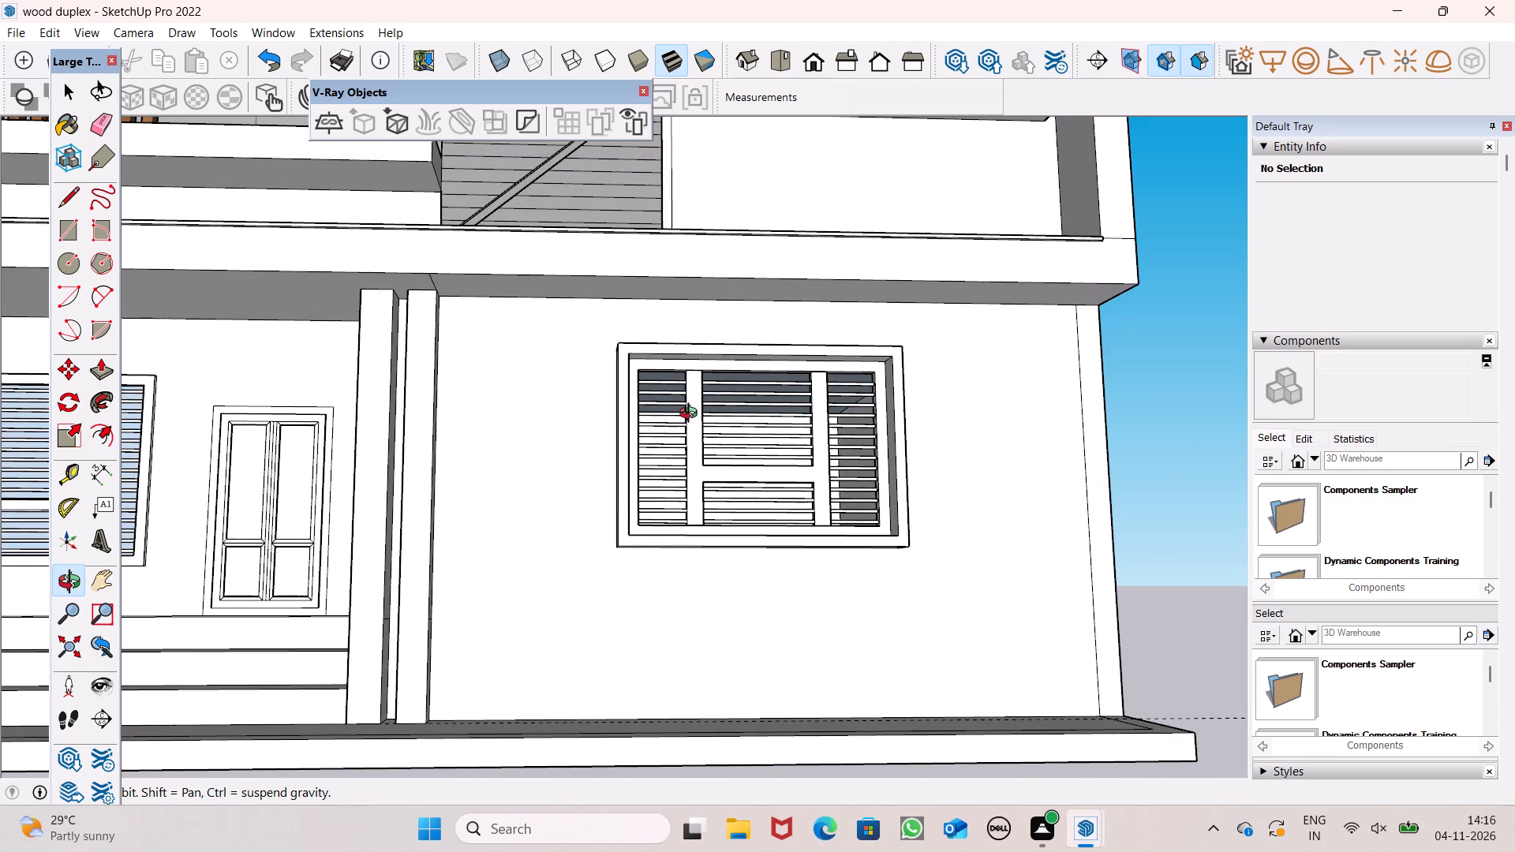
scroll(698, 415, "down", 3)
scroll(489, 305, "up", 10, "shift")
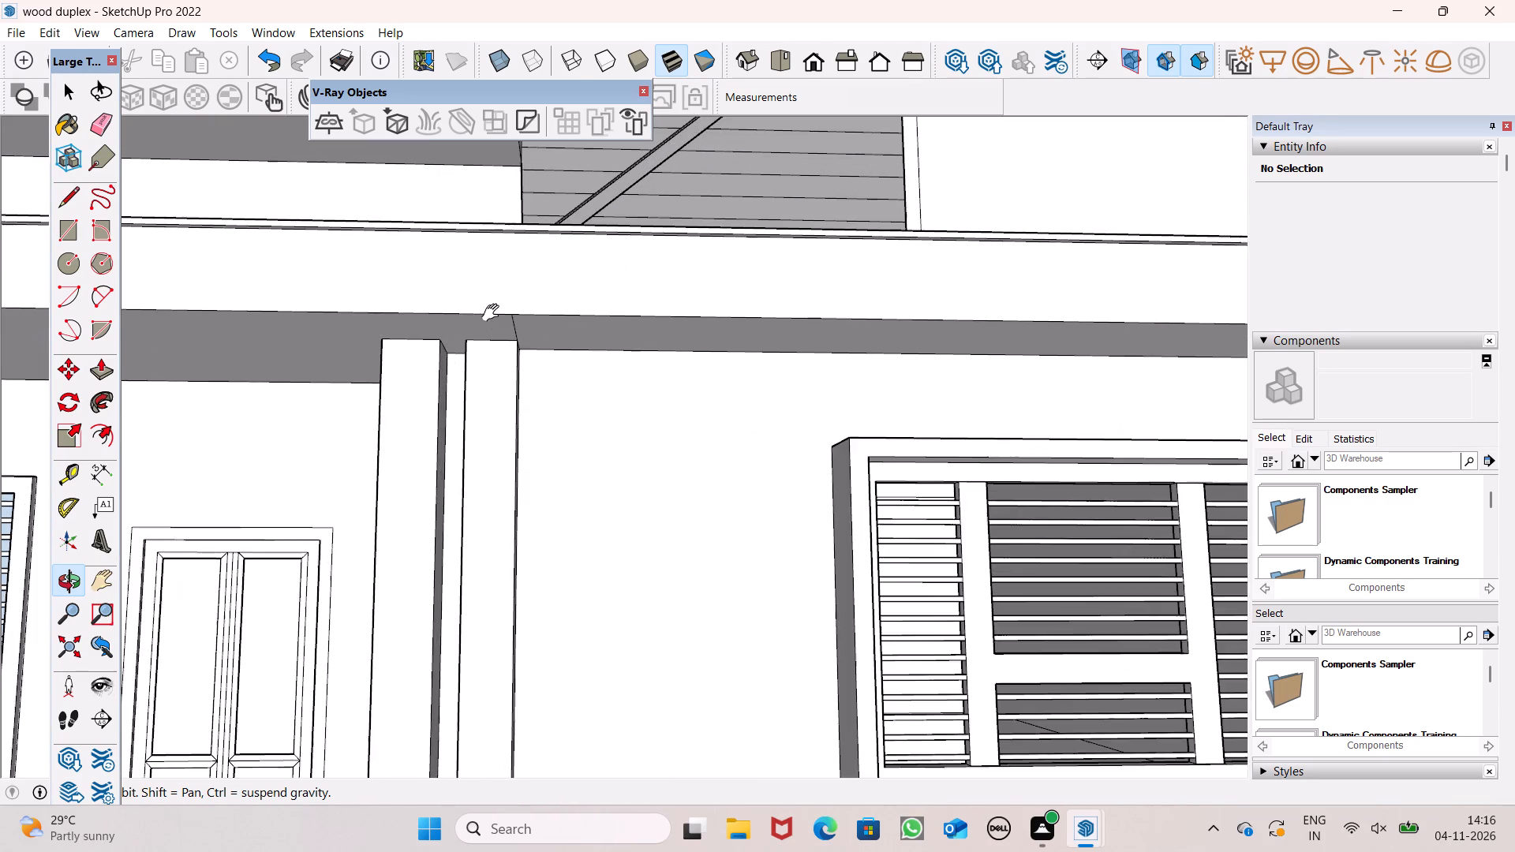
left_click_drag(504, 326, 488, 338, "shift")
key("e")
scroll(518, 357, "up", 4)
left_click_drag(499, 338, 480, 332)
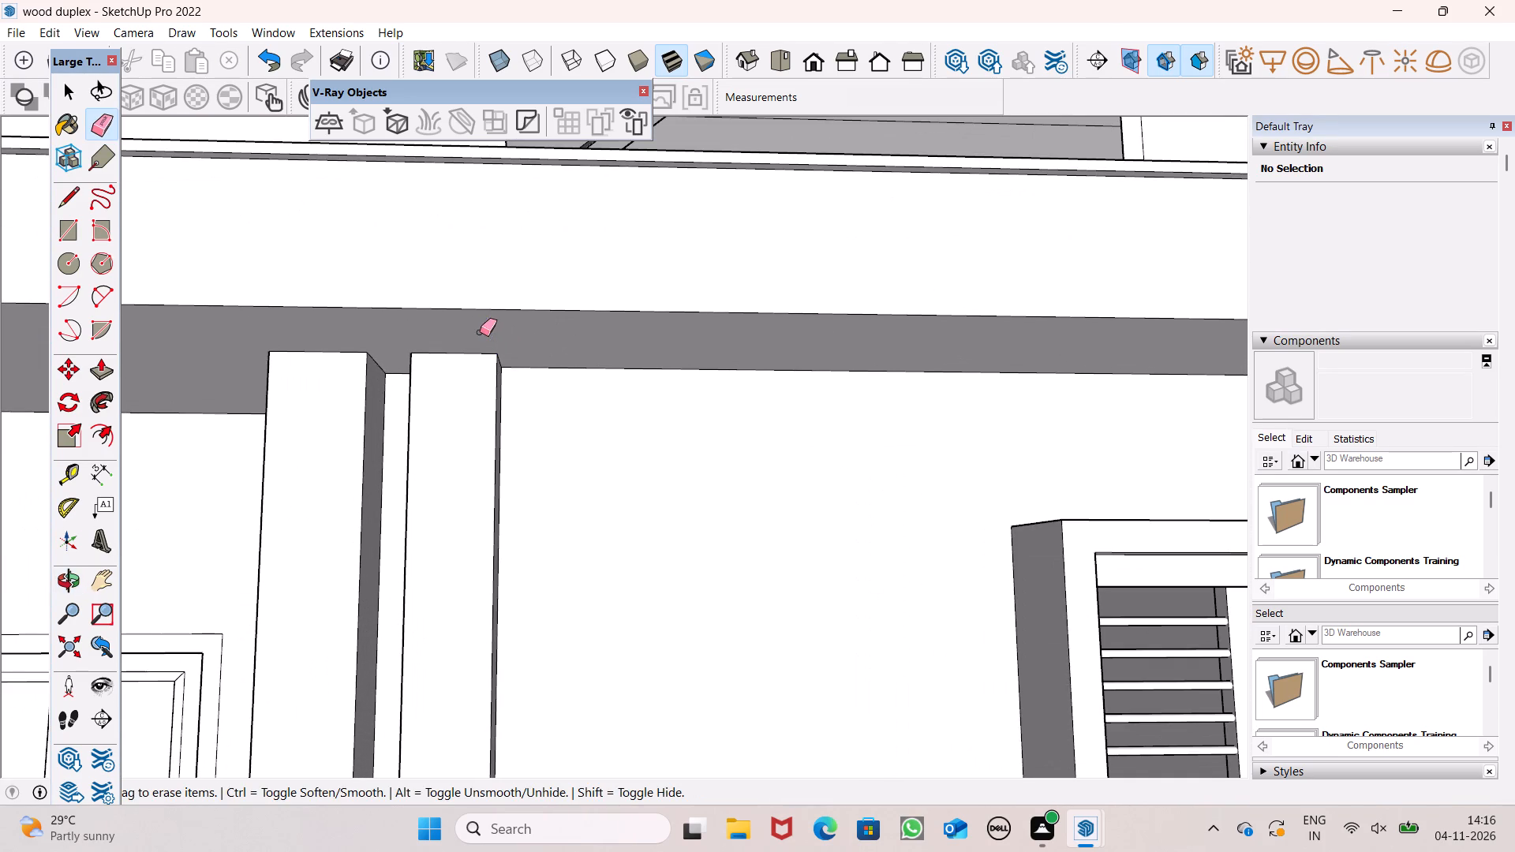
Place a guide line along the slab's underside, flush with the top front edge of the narrow pillar beside the entrance.
key("space")
key("t")
scroll(410, 357, "up", 8)
left_click(451, 355)
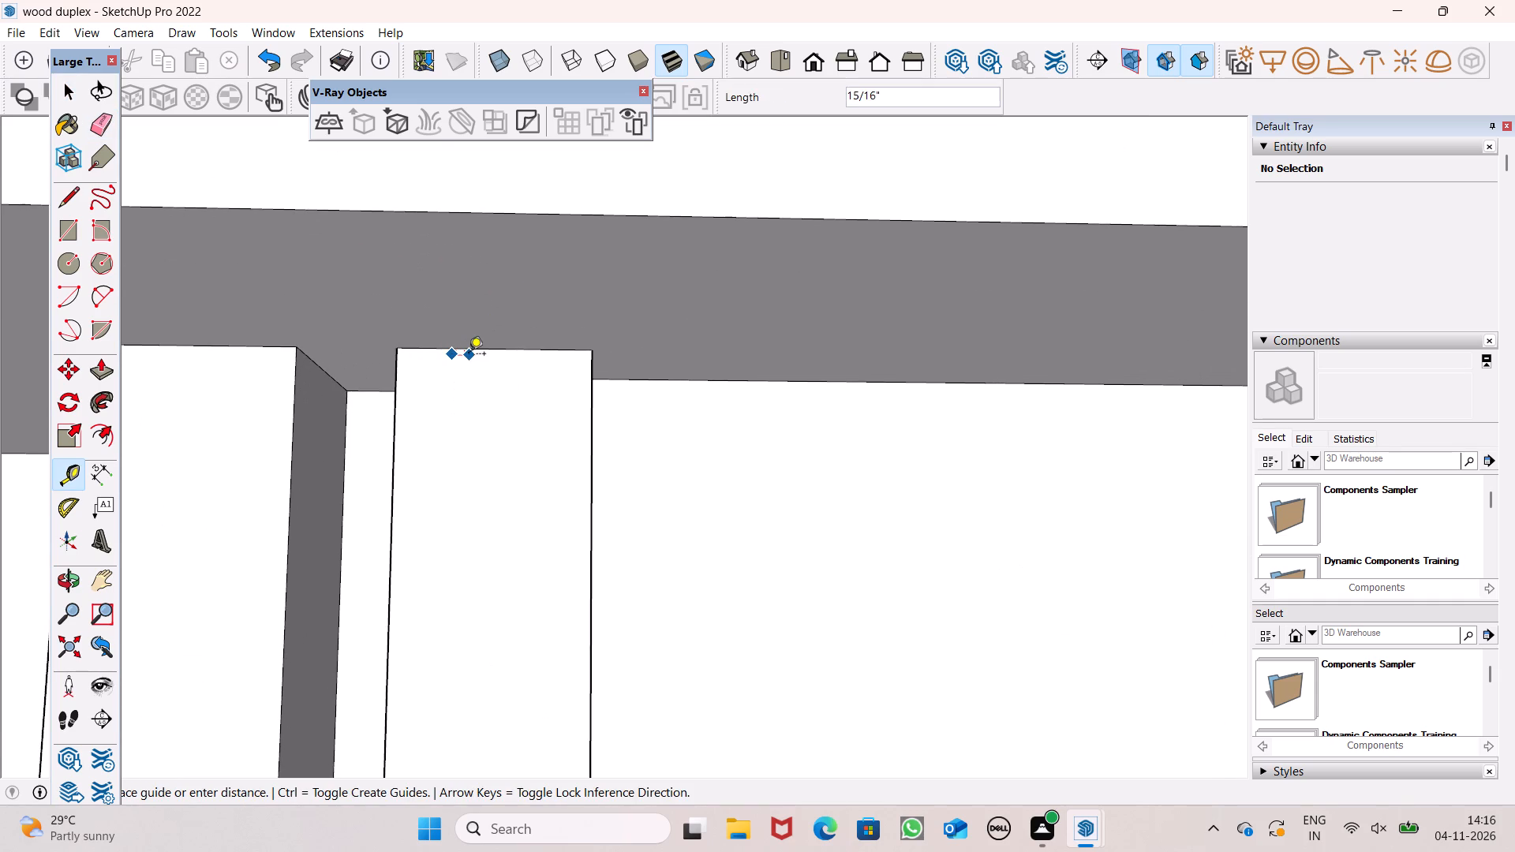
key("space")
key("t")
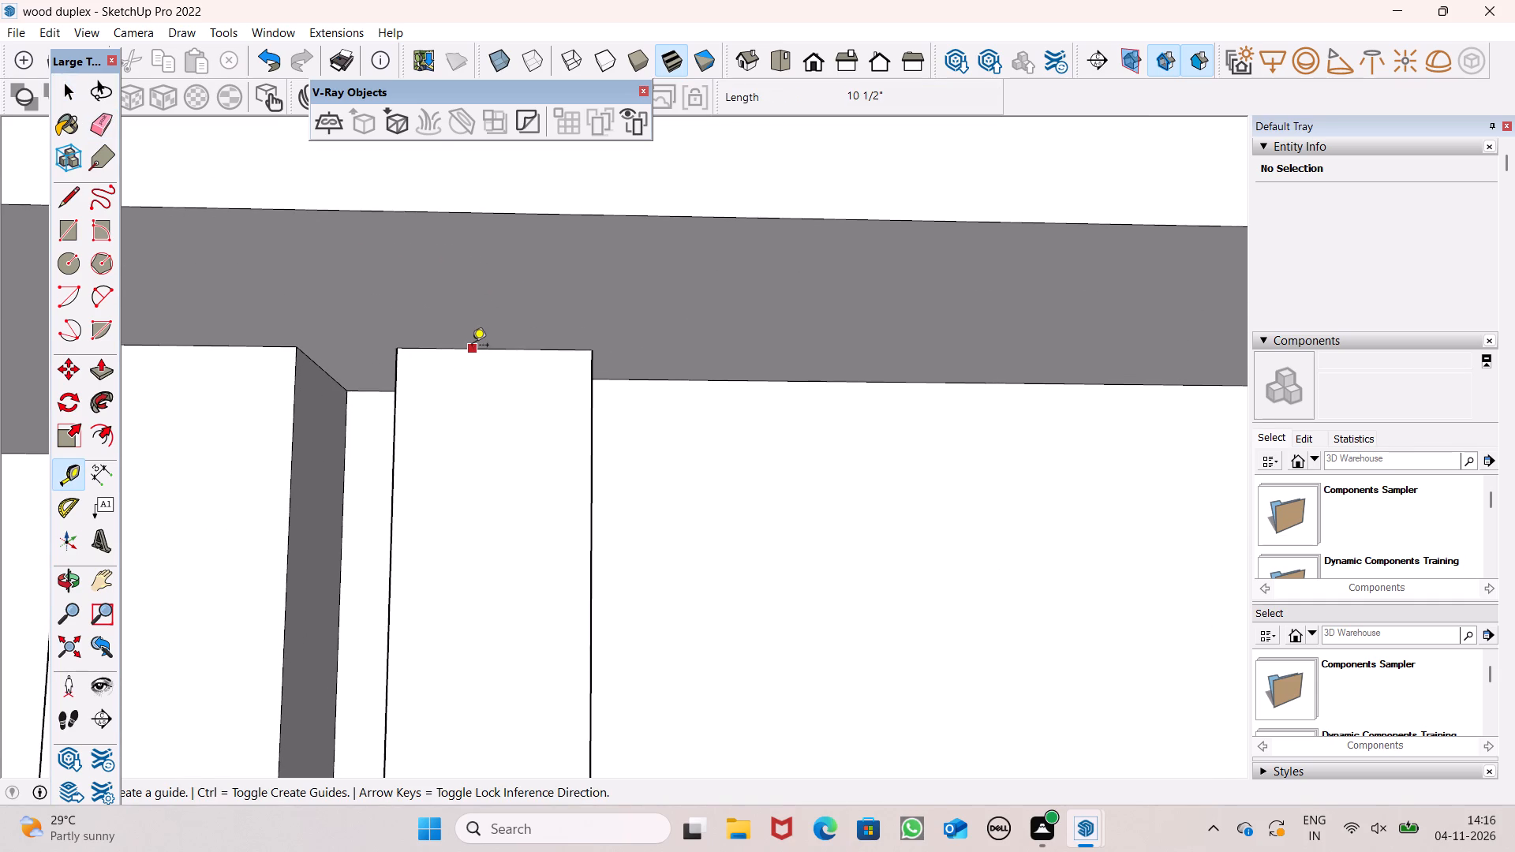
left_click(472, 346)
left_click(528, 346)
key("space")
Copy the front faces of both entrance pillars about 21' 3" along the facade, to the base of the ground-floor wall's outer corner.
key("o")
scroll(433, 332, "down", 12)
left_click_drag(429, 379, 462, 321, "shift")
scroll(488, 290, "down", 6, "shift")
left_click_drag(496, 310, 507, 358)
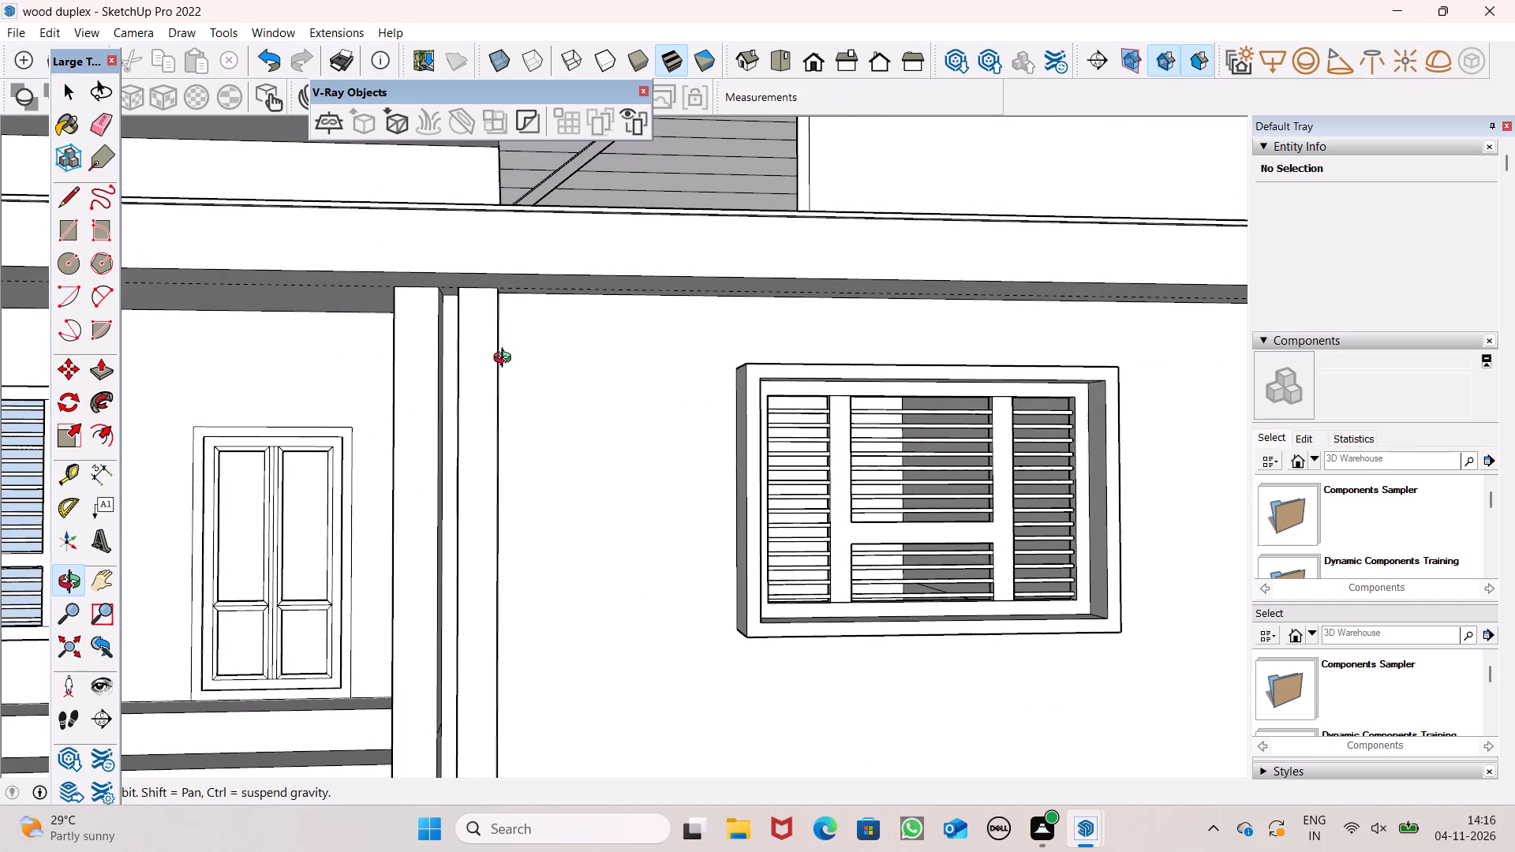
left_click_drag(458, 361, 443, 361, "shift")
scroll(413, 345, "up", 2, "shift")
left_click(425, 342, "shift")
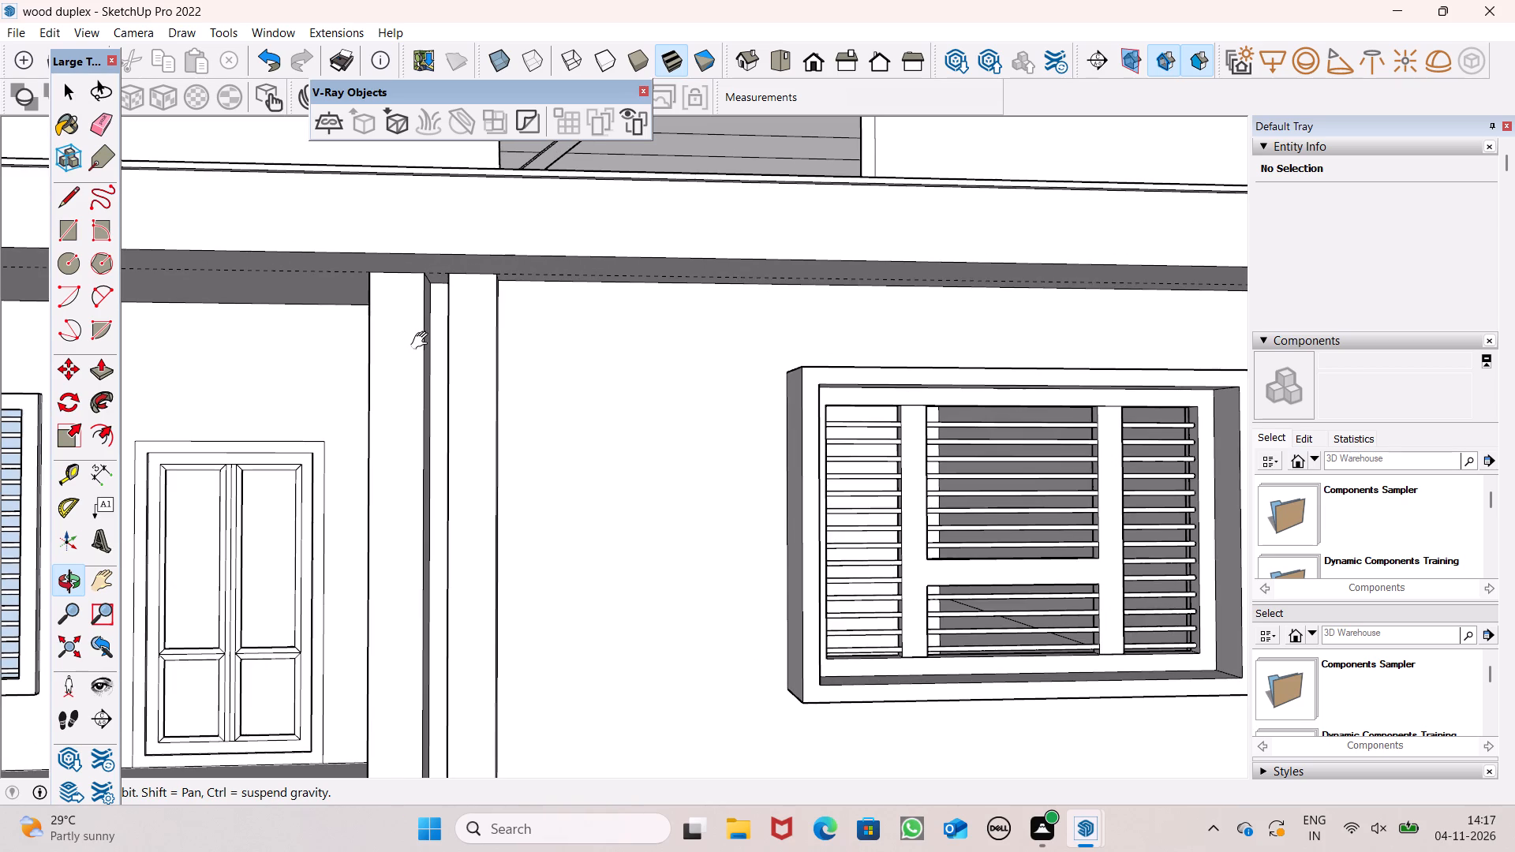
key("space")
double_click(409, 360, "ctrl")
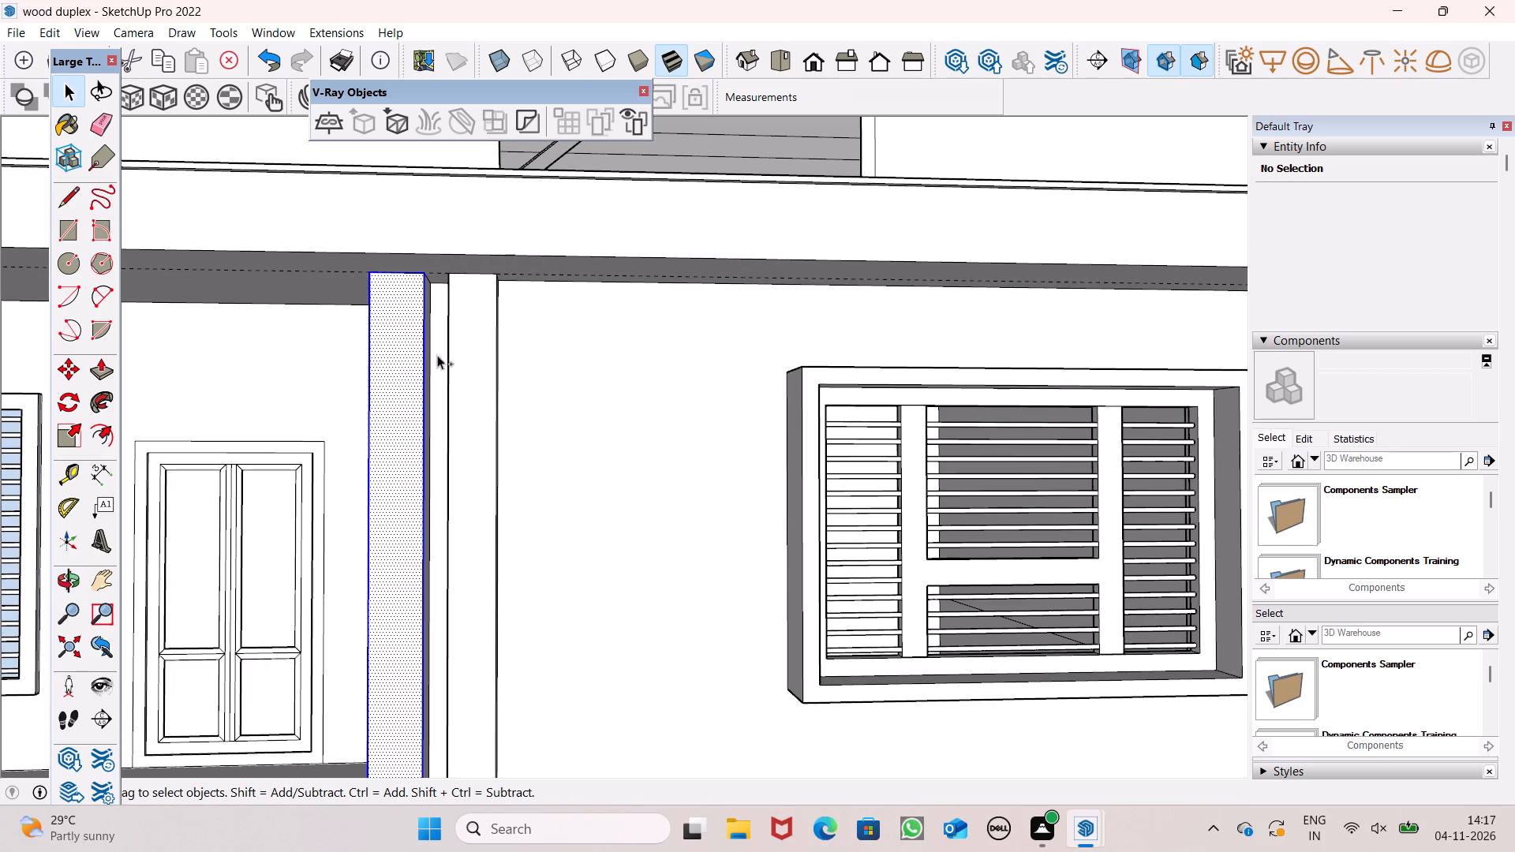
double_click(476, 350, "ctrl")
scroll(391, 316, "down", 6, "ctrl")
key("m")
scroll(373, 314, "down", 4)
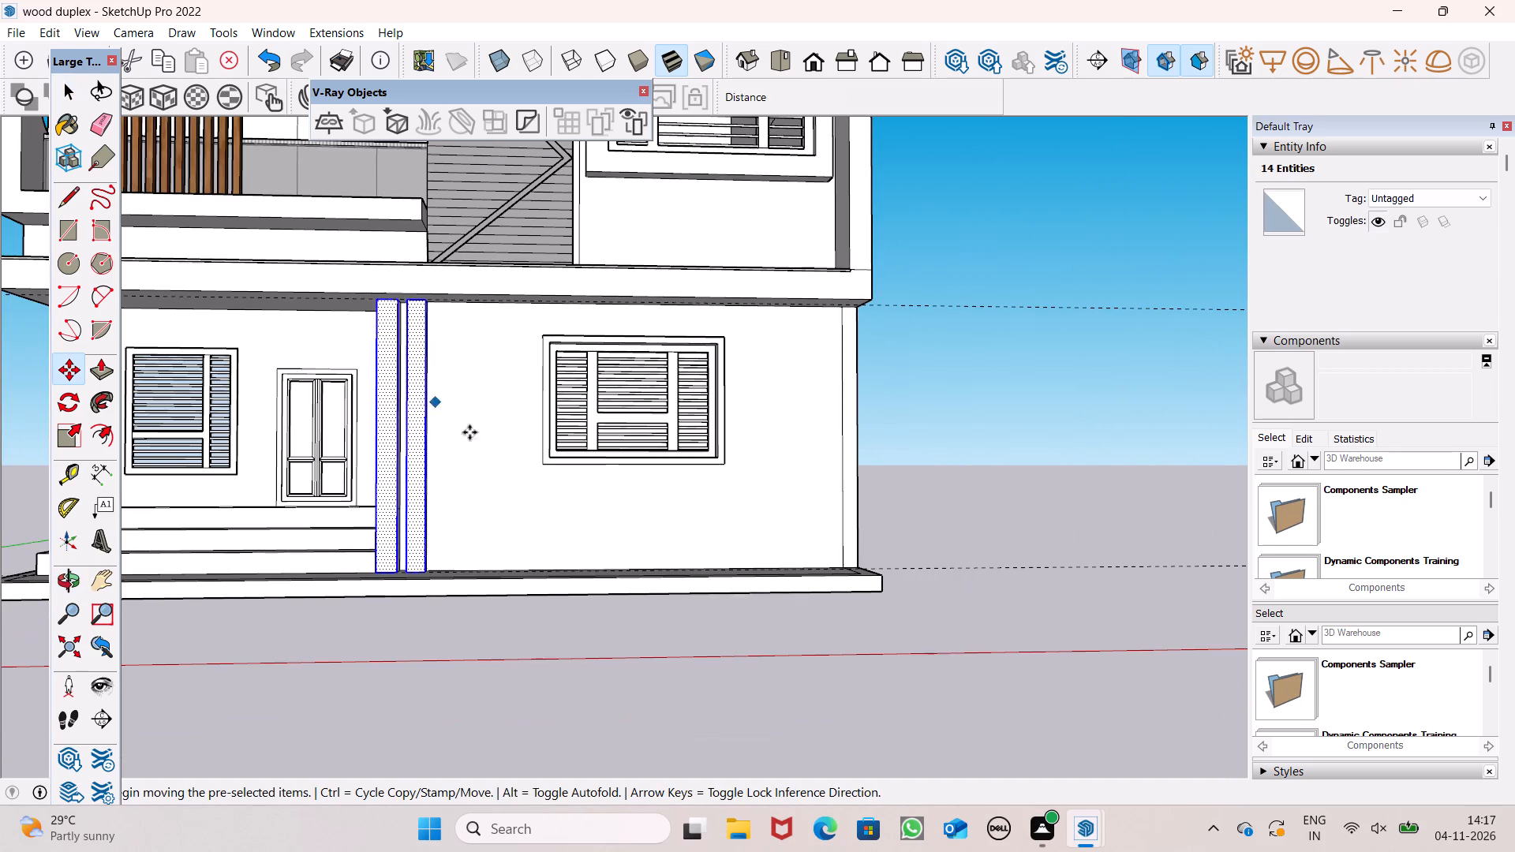
scroll(485, 547, "up", 5)
scroll(384, 582, "up", 7)
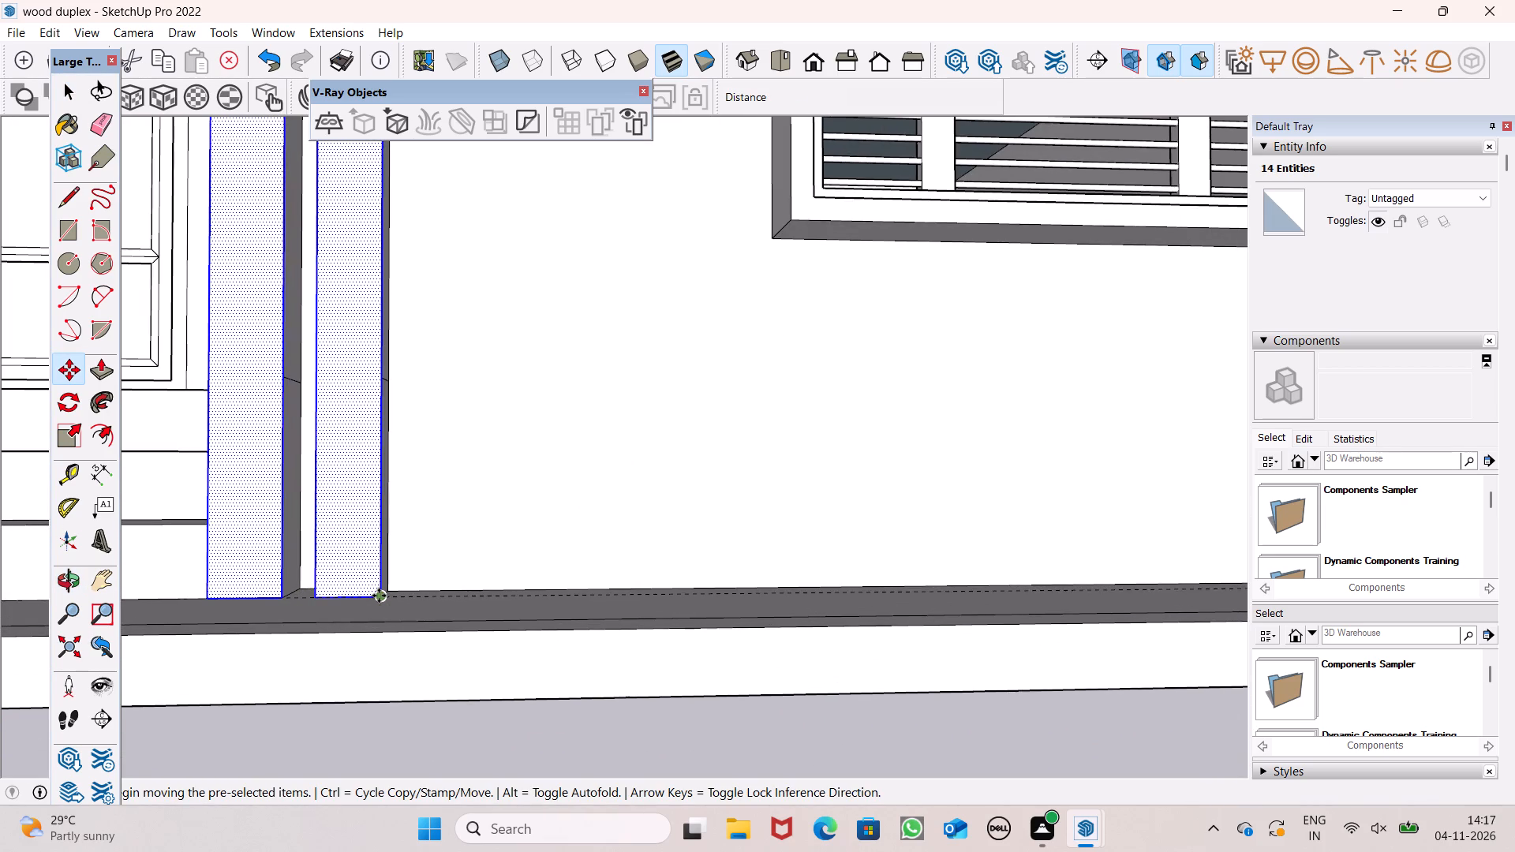
left_click(379, 596)
scroll(379, 596, "down", 7)
scroll(643, 563, "down", 6)
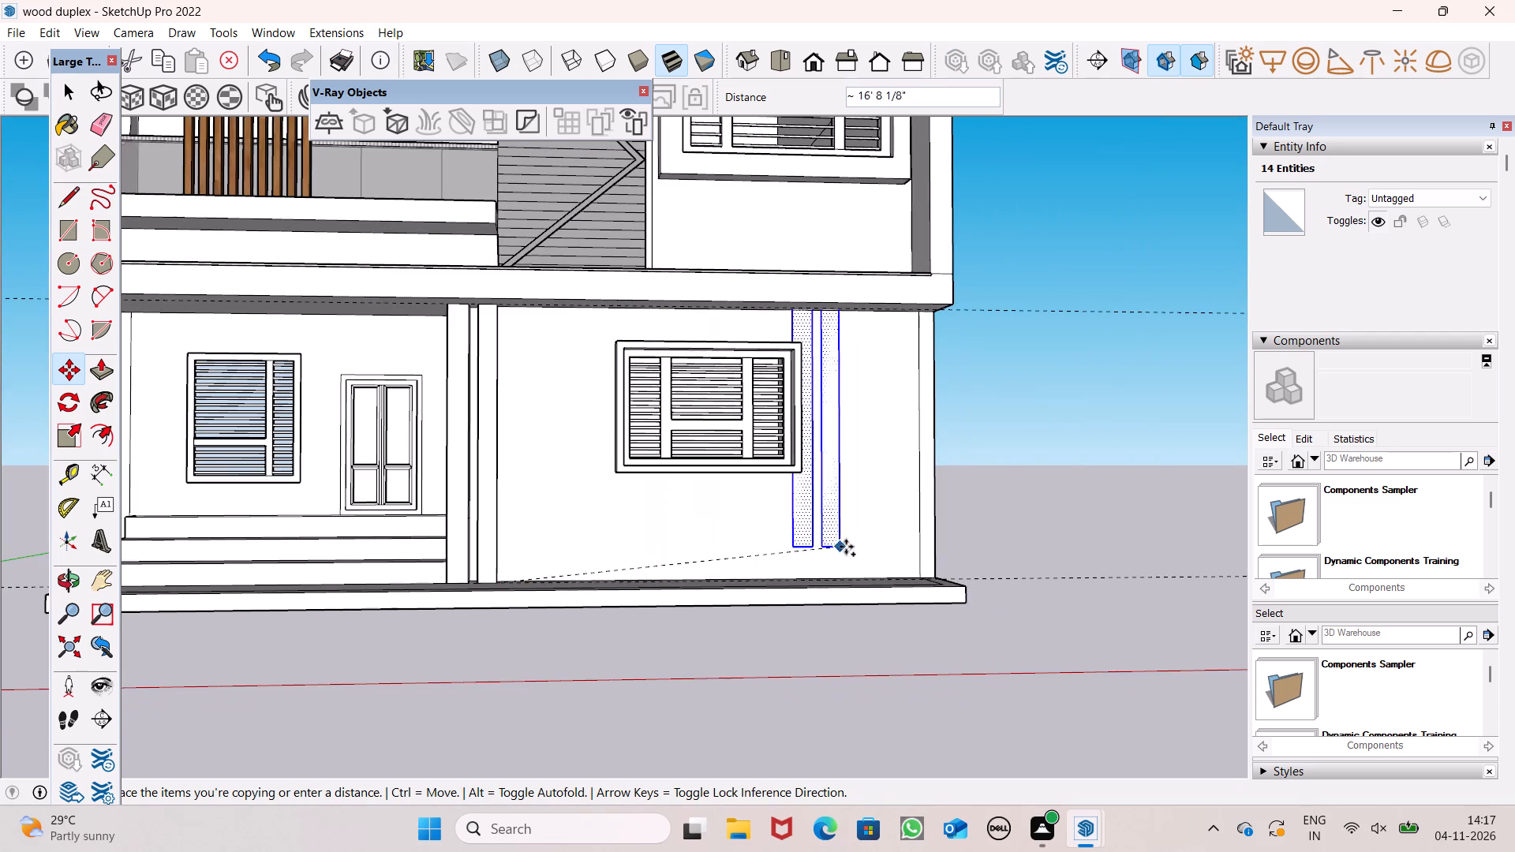
scroll(935, 548, "up", 19)
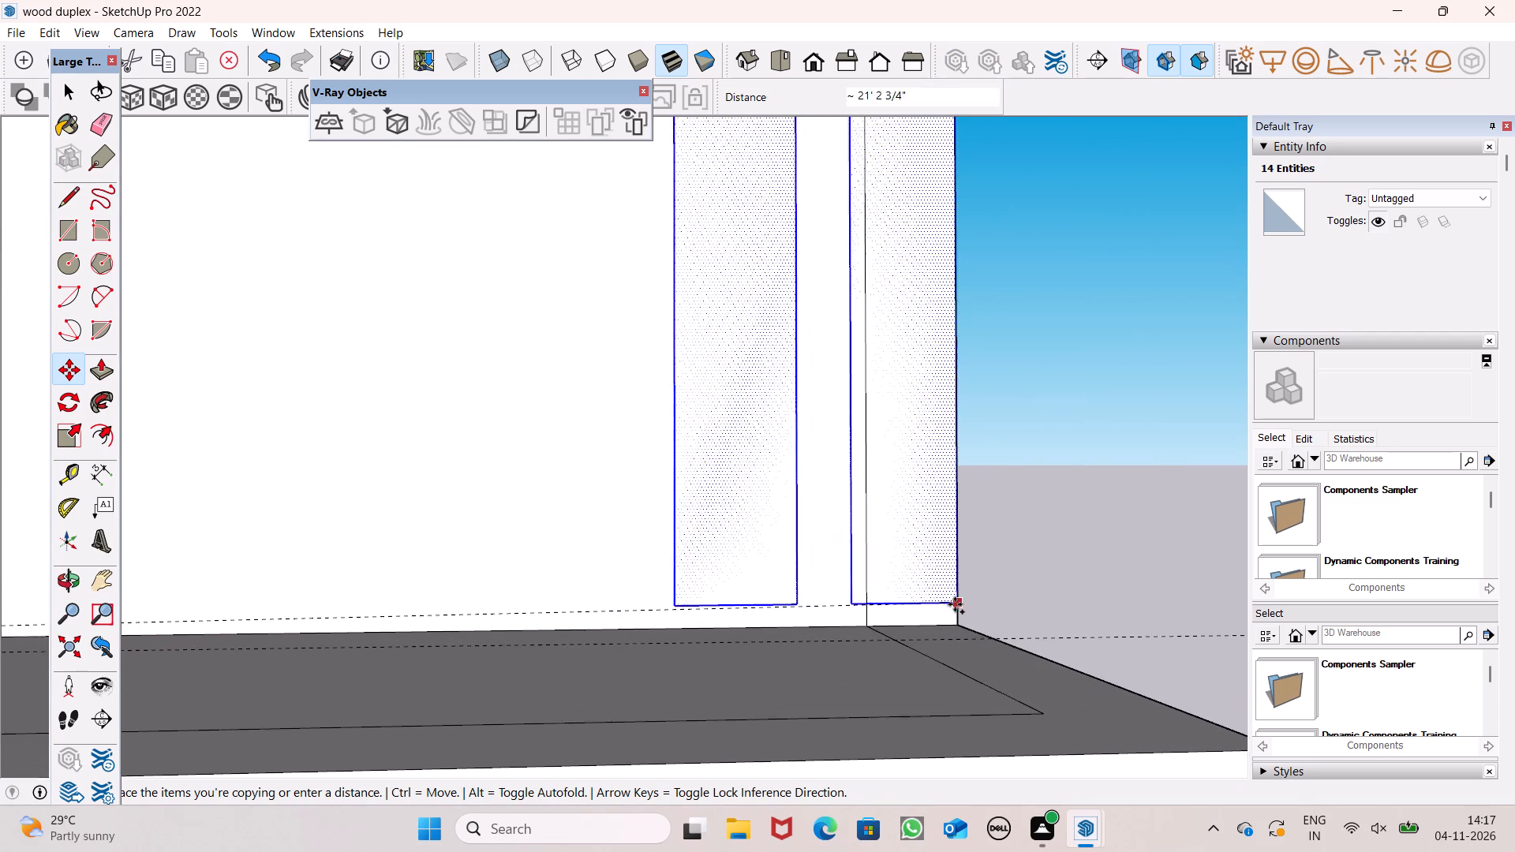
scroll(955, 604, "up", 8)
left_click(962, 648)
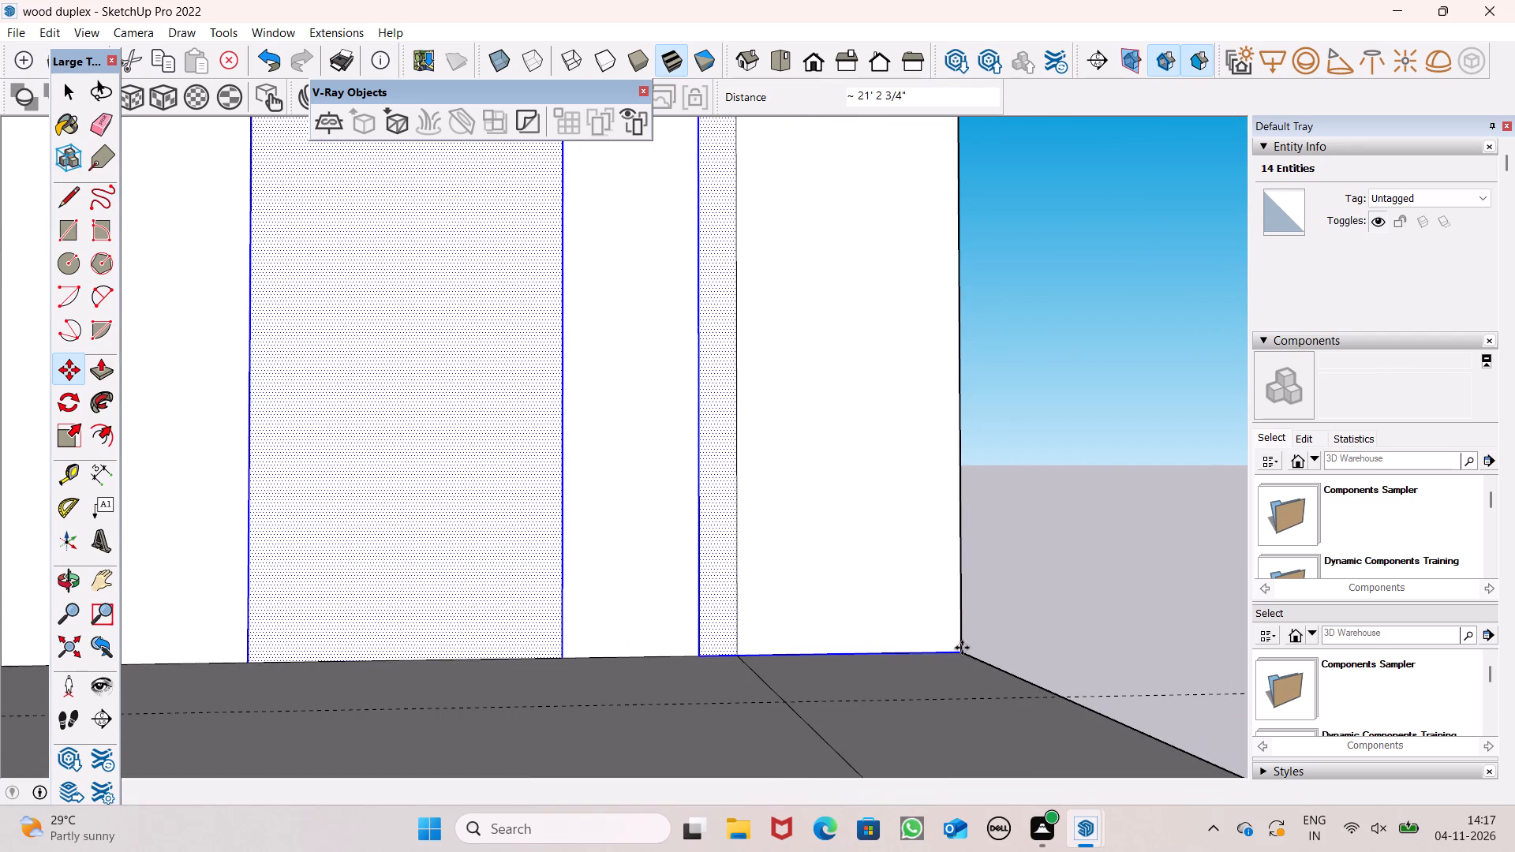
Examine the copied pillar outlines at the ground-floor outer corner, from the plinth up to the slab's underside.
key("space")
left_click(1068, 573)
scroll(1012, 577, "down", 8)
key("o")
left_click_drag(978, 497, 847, 559)
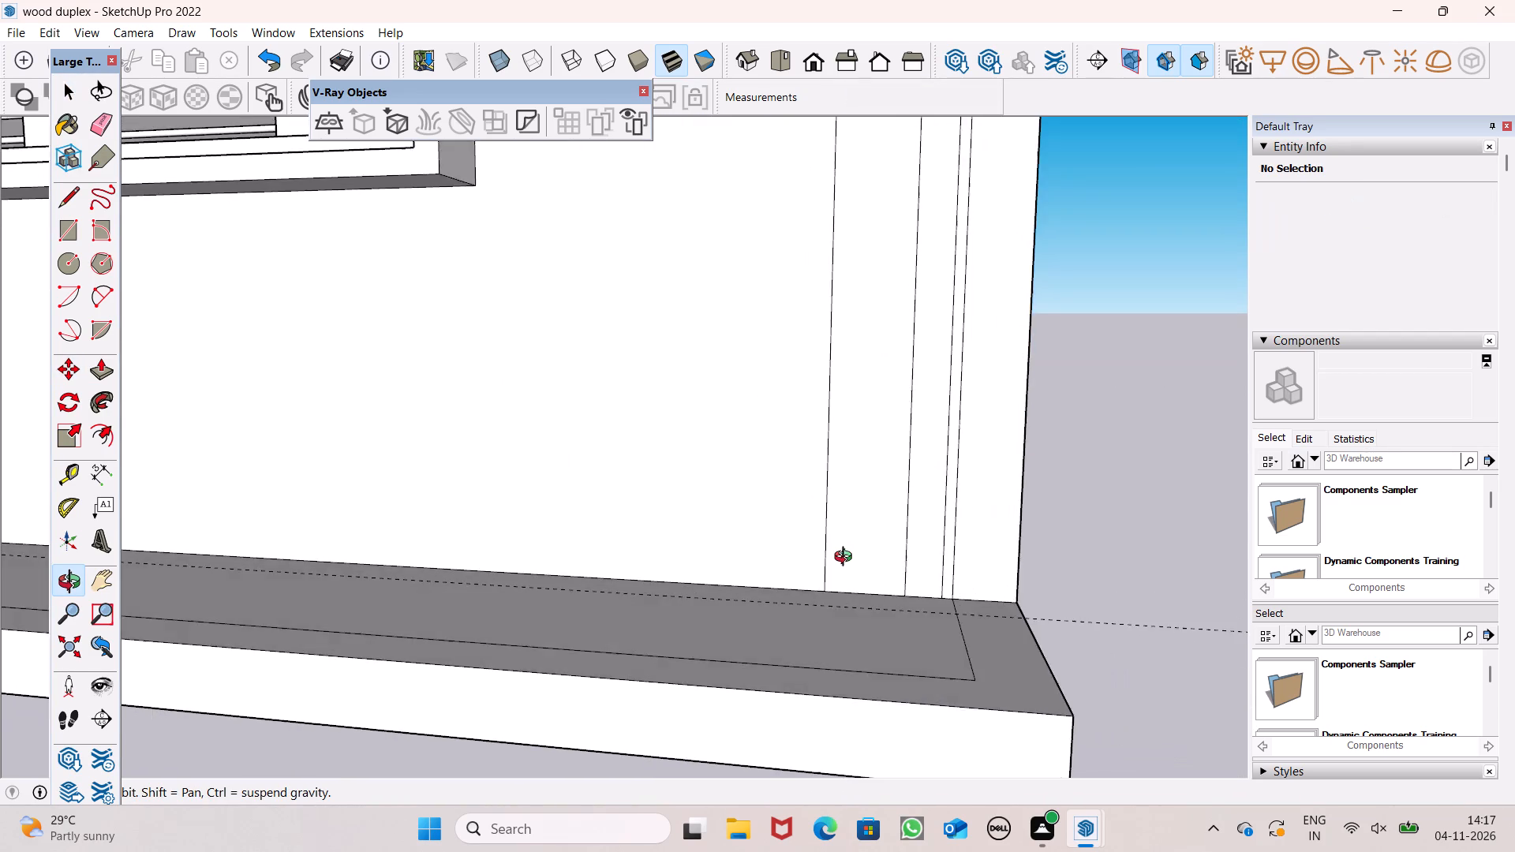
scroll(847, 559, "down", 14)
left_click_drag(911, 491, 847, 559, "shift")
scroll(825, 319, "up", 5)
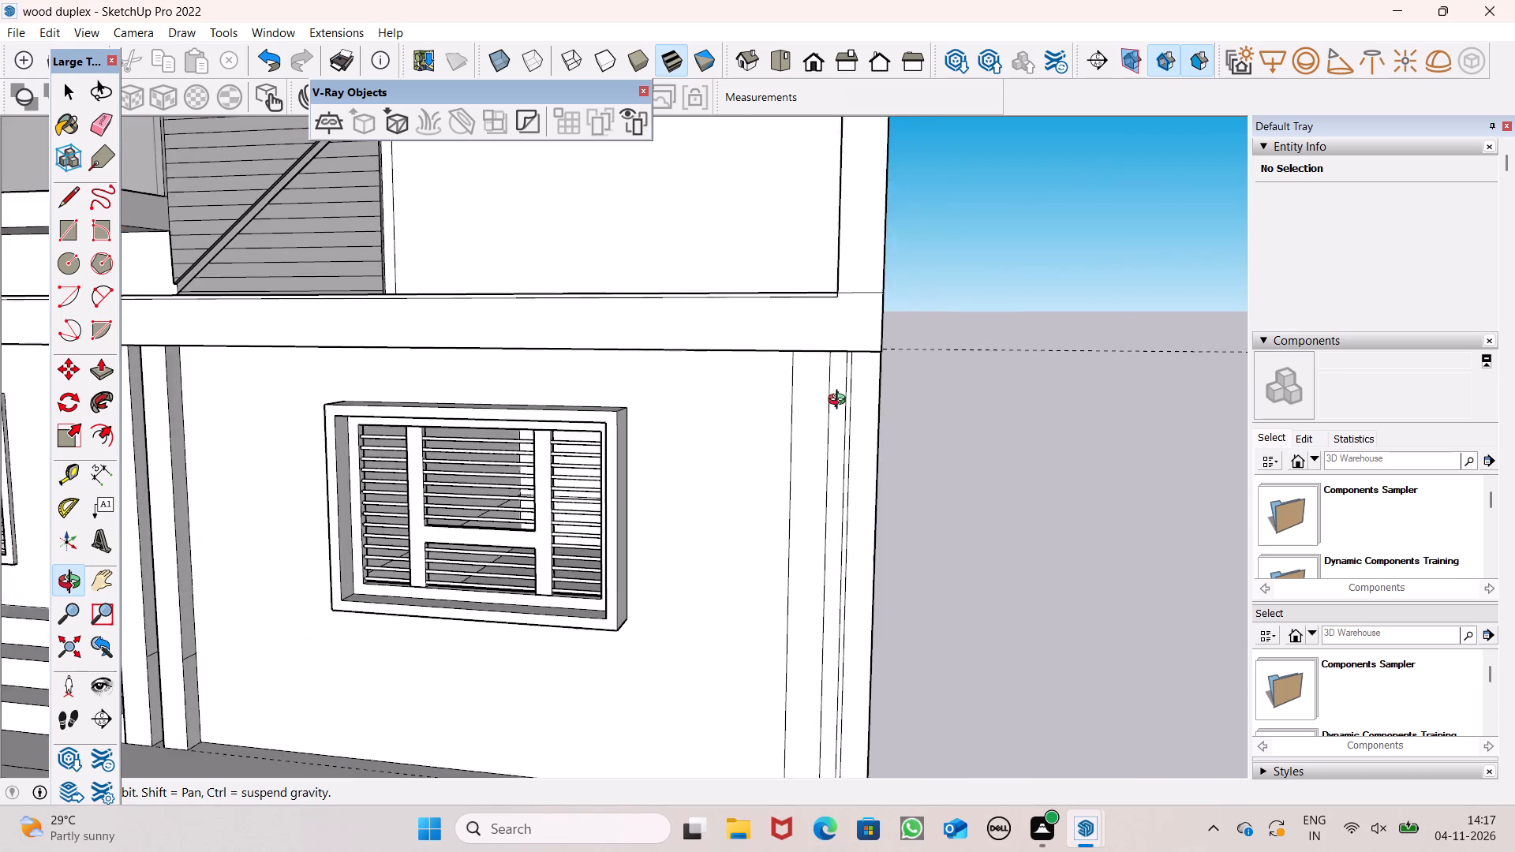
scroll(840, 402, "up", 7)
left_click_drag(866, 447, 971, 416)
scroll(899, 447, "up", 2)
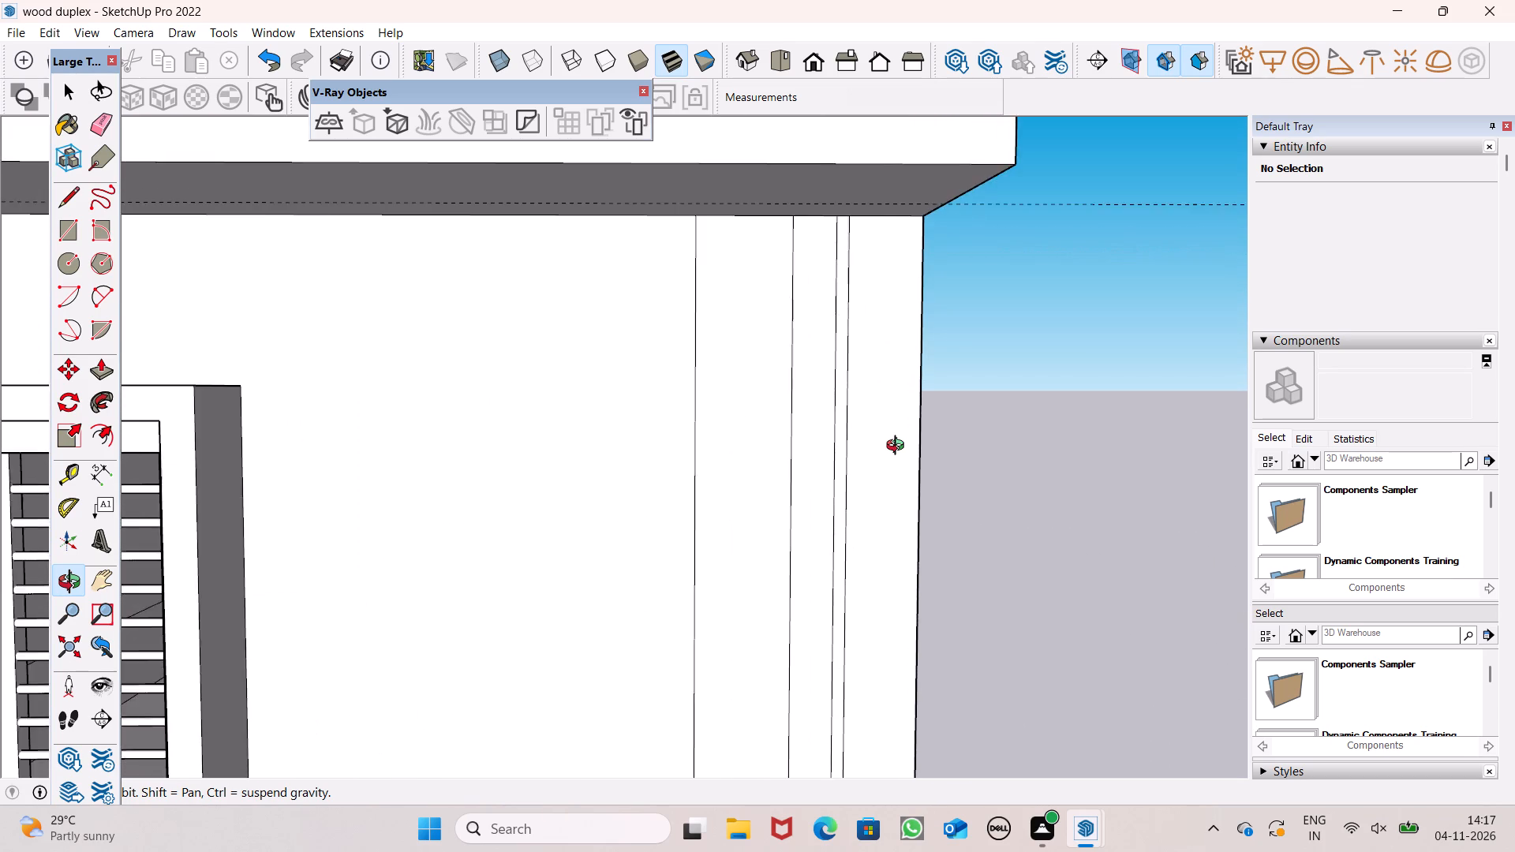
scroll(899, 447, "up", 2)
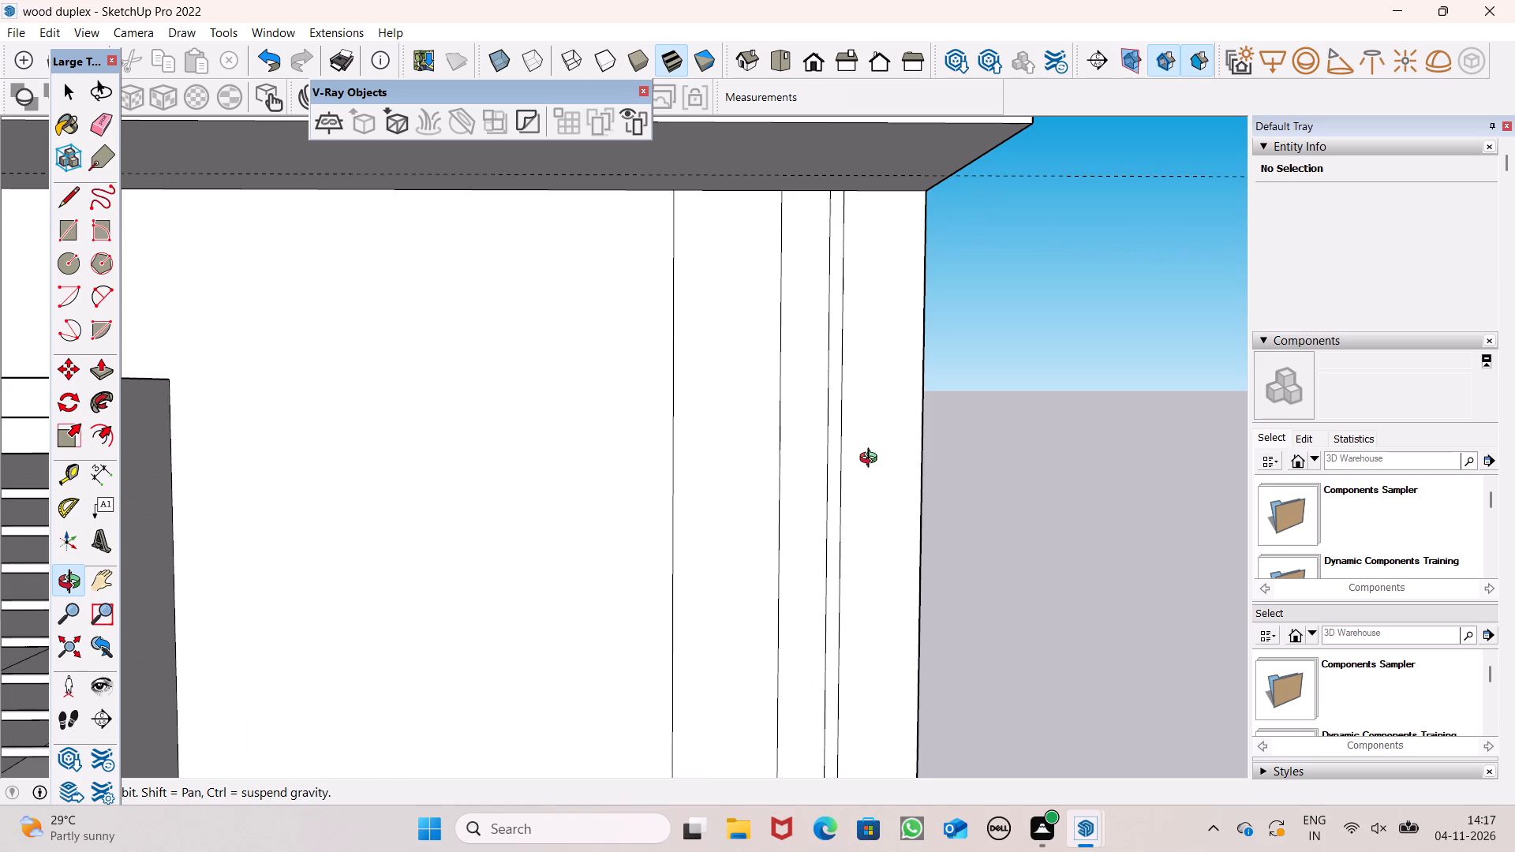
left_click_drag(858, 477, 853, 428)
scroll(806, 406, "down", 4)
left_click_drag(828, 440, 821, 364, "shift")
scroll(821, 334, "down", 4, "shift")
scroll(795, 477, "down", 5, "shift")
scroll(794, 680, "up", 13, "shift")
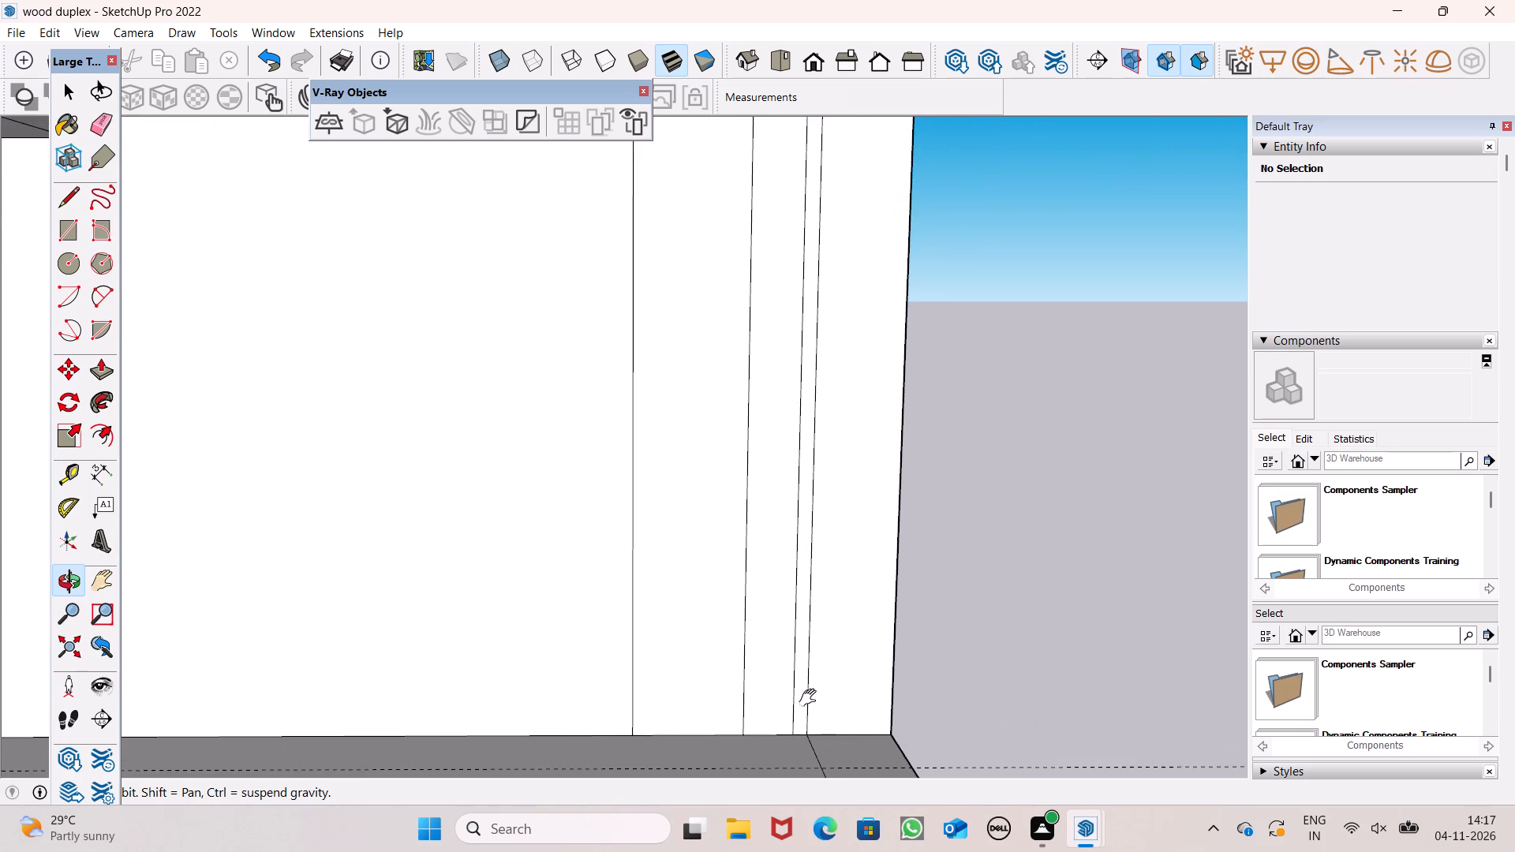
left_click_drag(815, 708, 814, 689, "shift")
left_click_drag(809, 664, 810, 682, "shift")
left_click_drag(810, 682, 810, 617, "shift")
scroll(811, 613, "down", 1, "shift")
scroll(811, 613, "up", 1, "shift")
scroll(811, 613, "down", 6, "shift")
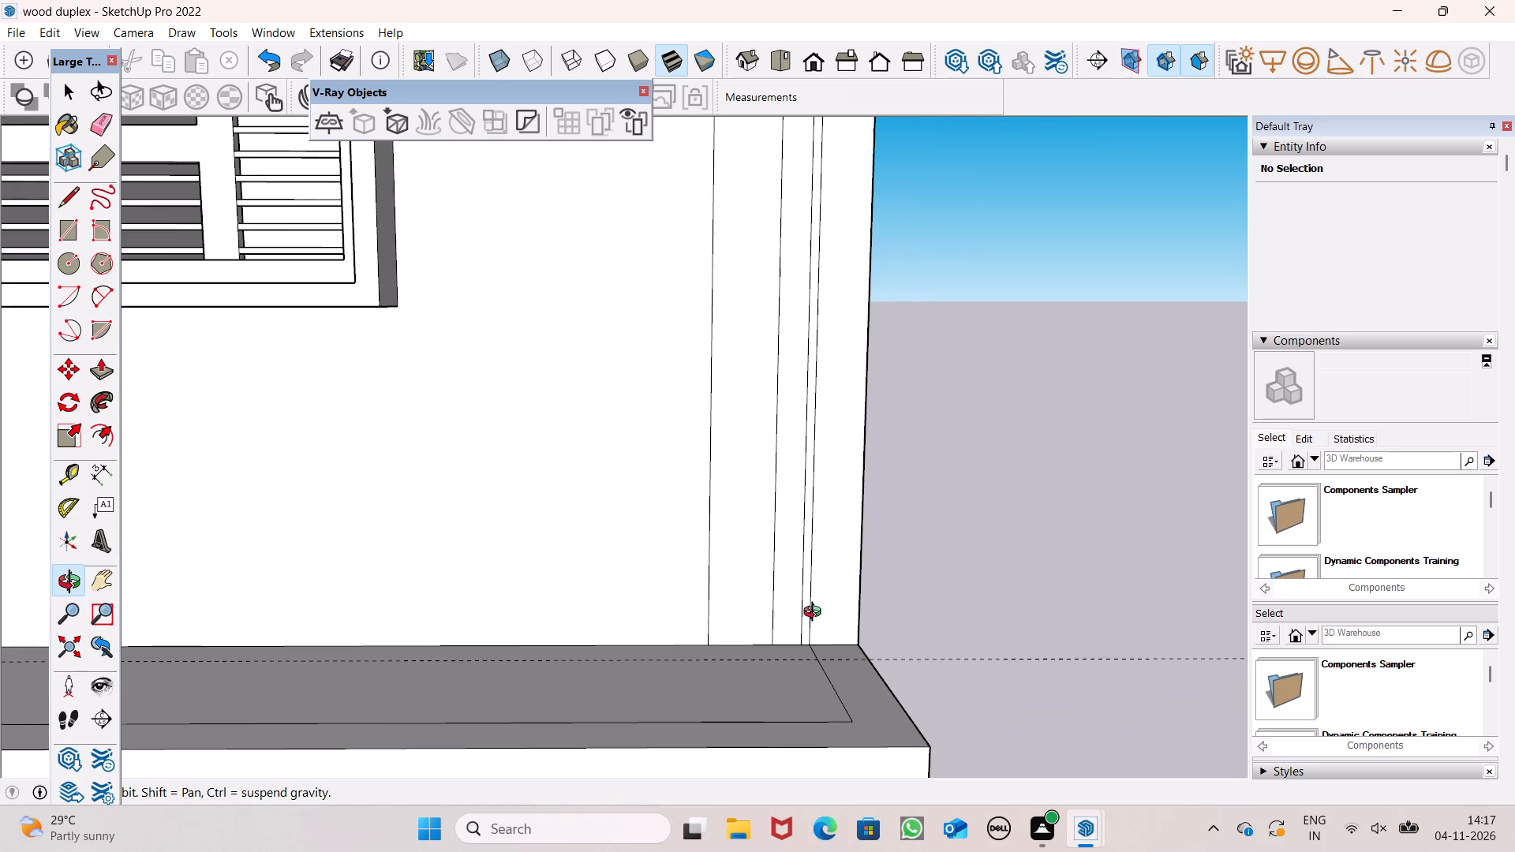
scroll(817, 618, "down", 14)
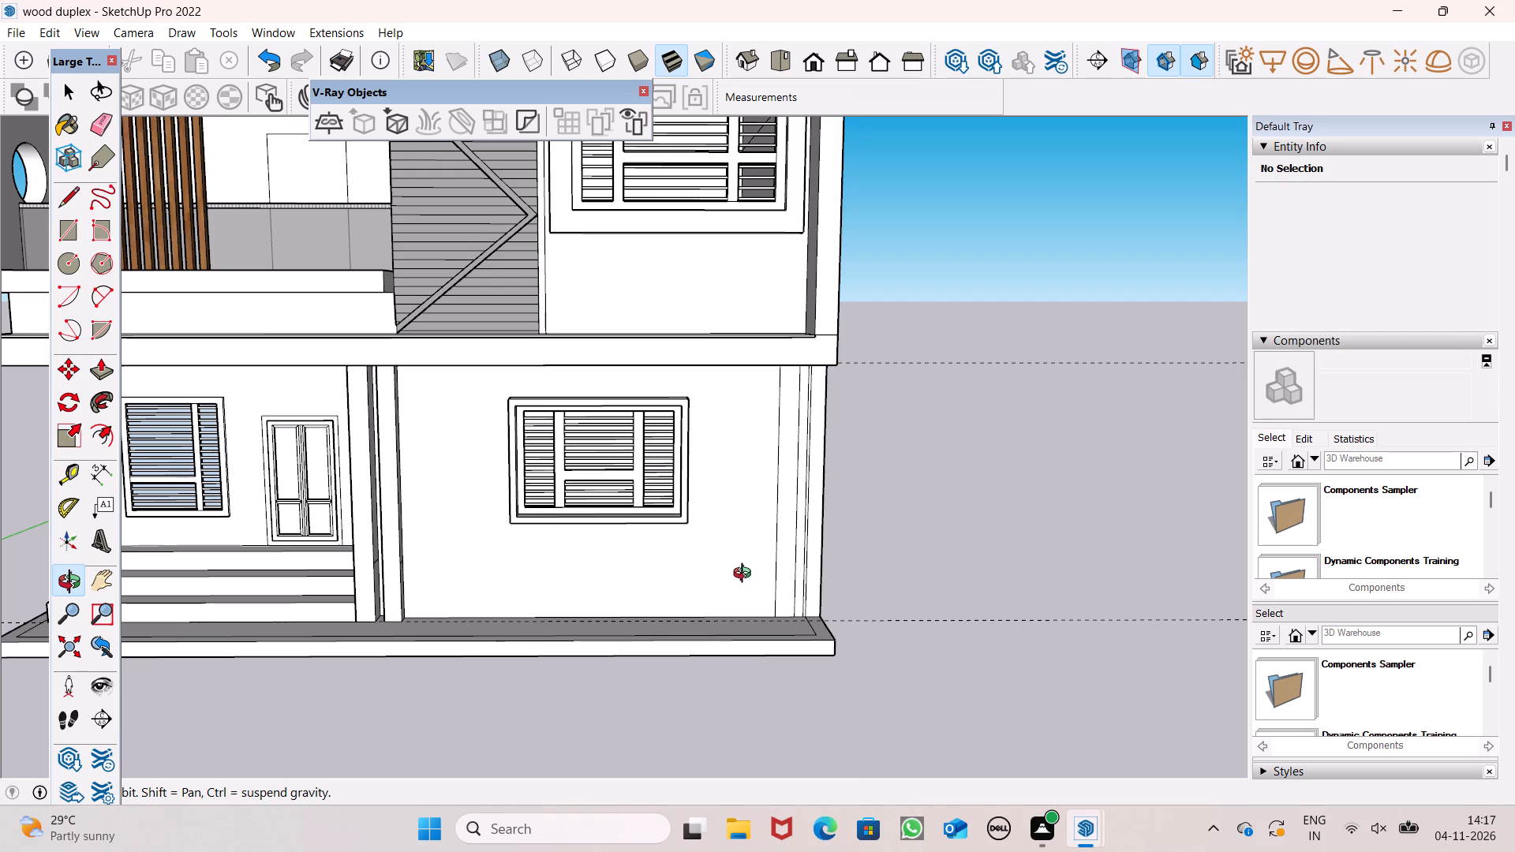
Erase the stray vertical line that splits the front face of the copied outermost pillar.
scroll(802, 510, "up", 16)
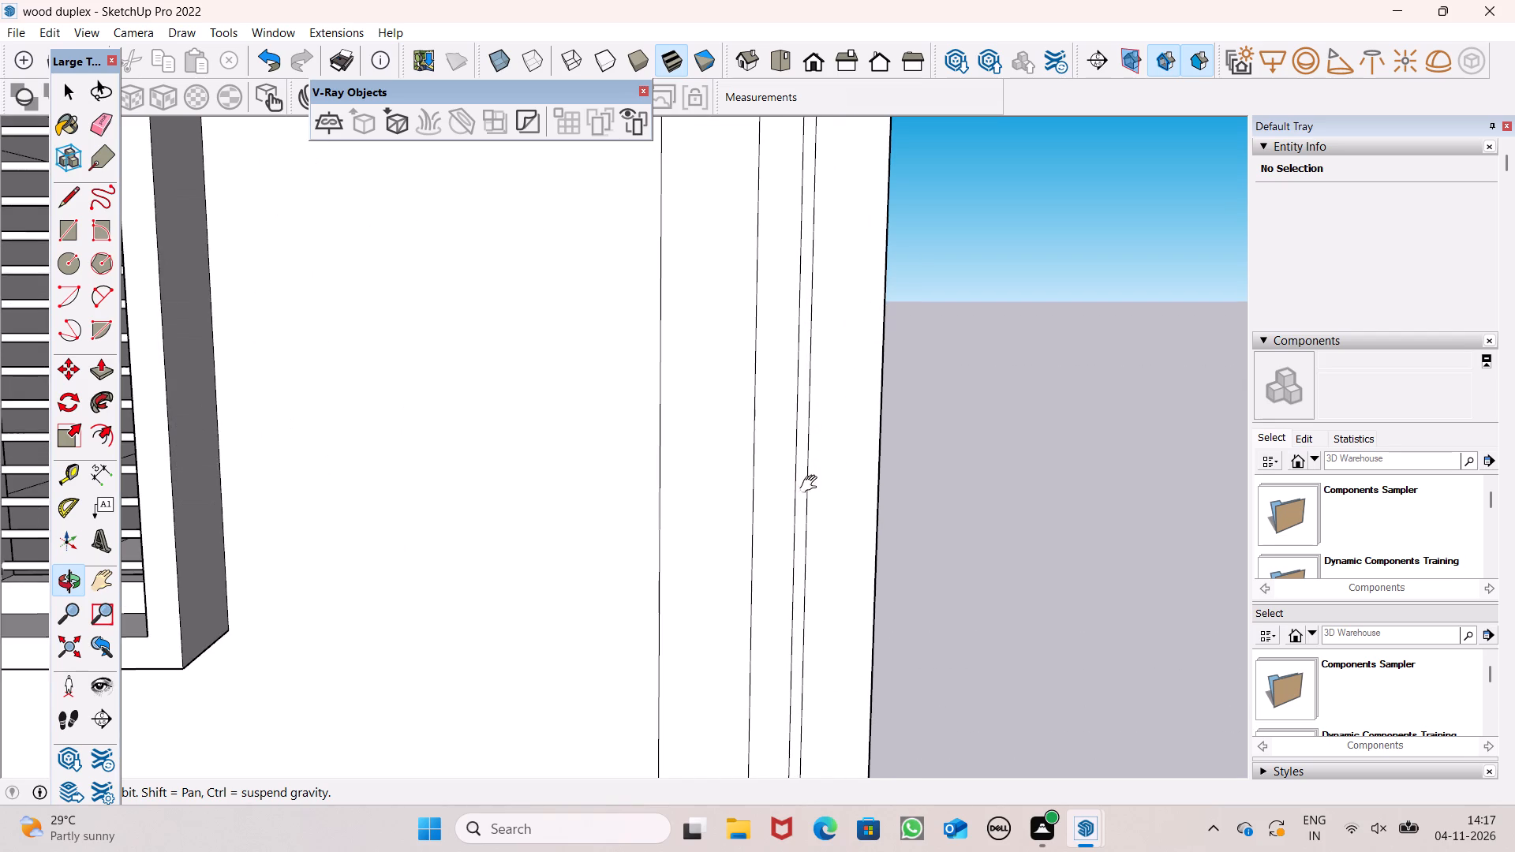
key("e")
left_click_drag(816, 492, 801, 508)
key("space")
Push/Pull both copied corner pillar faces out 8 1/16", flush with the guide line on the plinth.
scroll(870, 525, "down", 4)
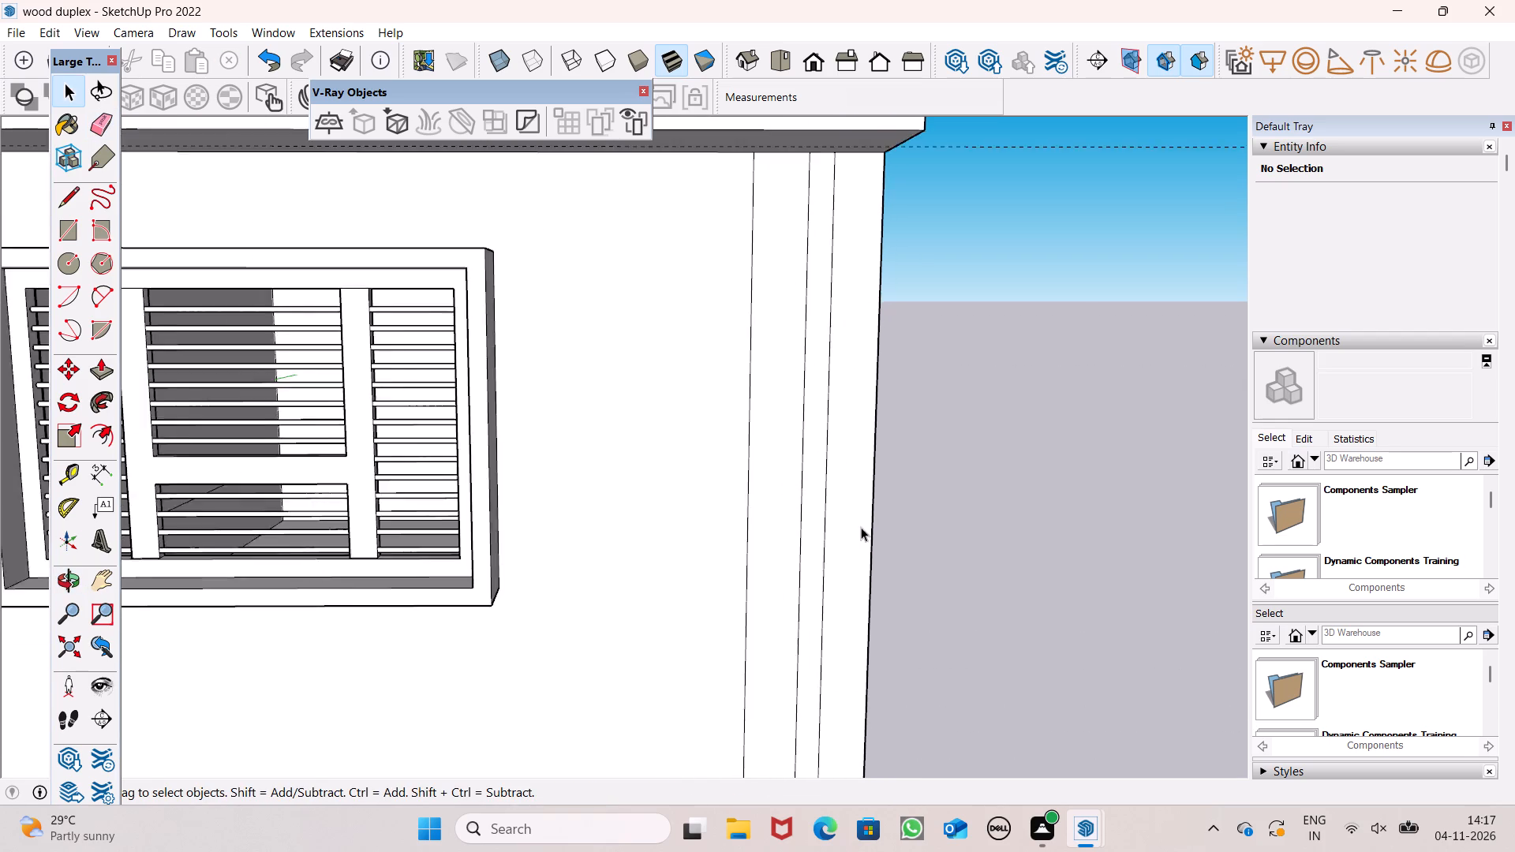
scroll(861, 527, "down", 7)
scroll(836, 520, "up", 1)
key("o")
left_click_drag(879, 542, 829, 555)
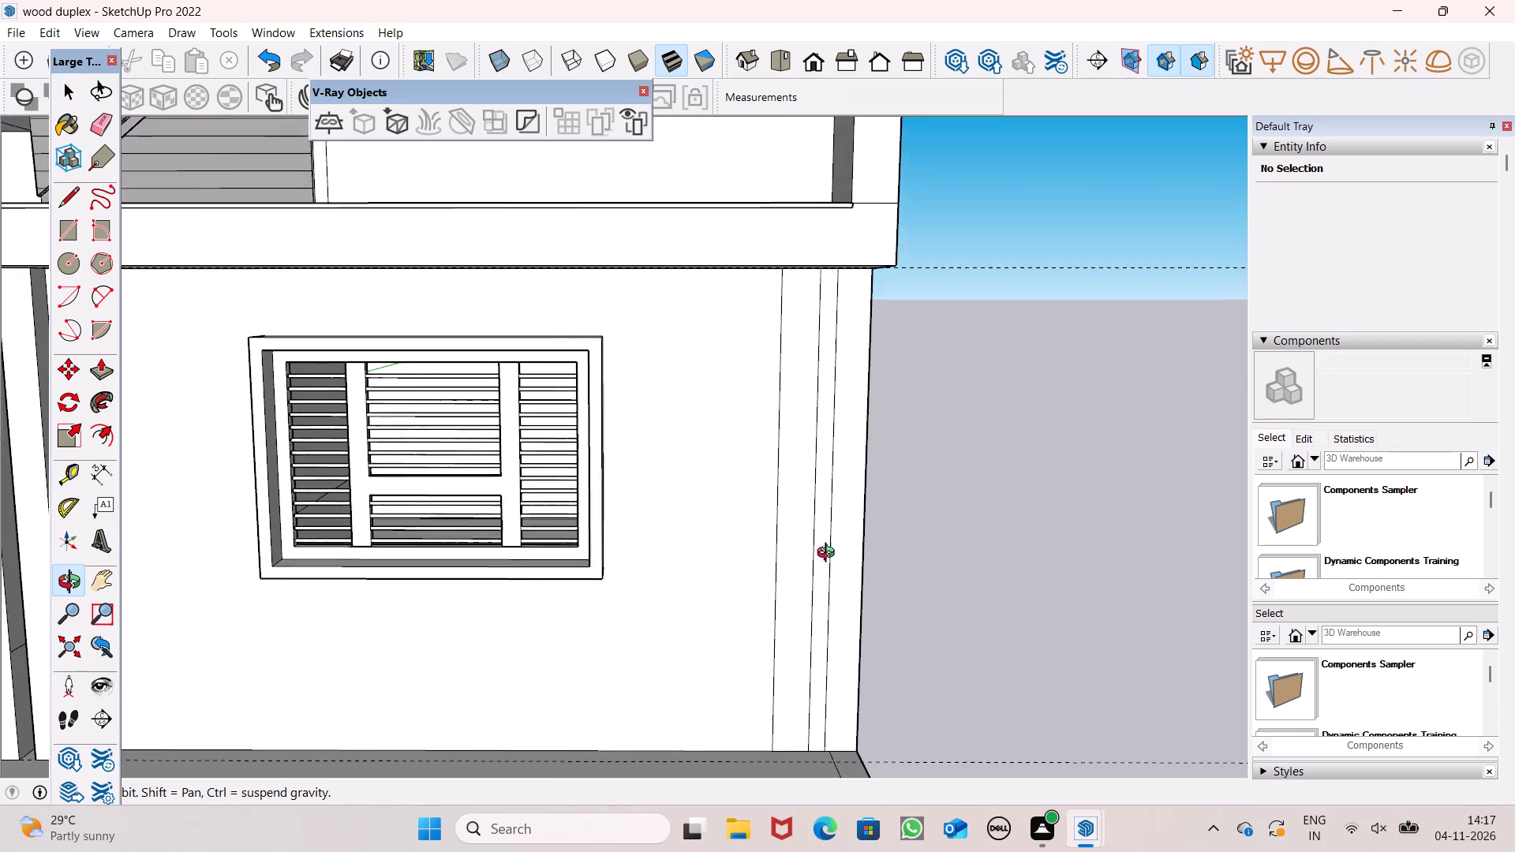
left_click_drag(829, 555, 640, 581)
scroll(722, 533, "down", 6)
left_click_drag(725, 610, 728, 559, "shift")
left_click_drag(764, 641, 683, 723)
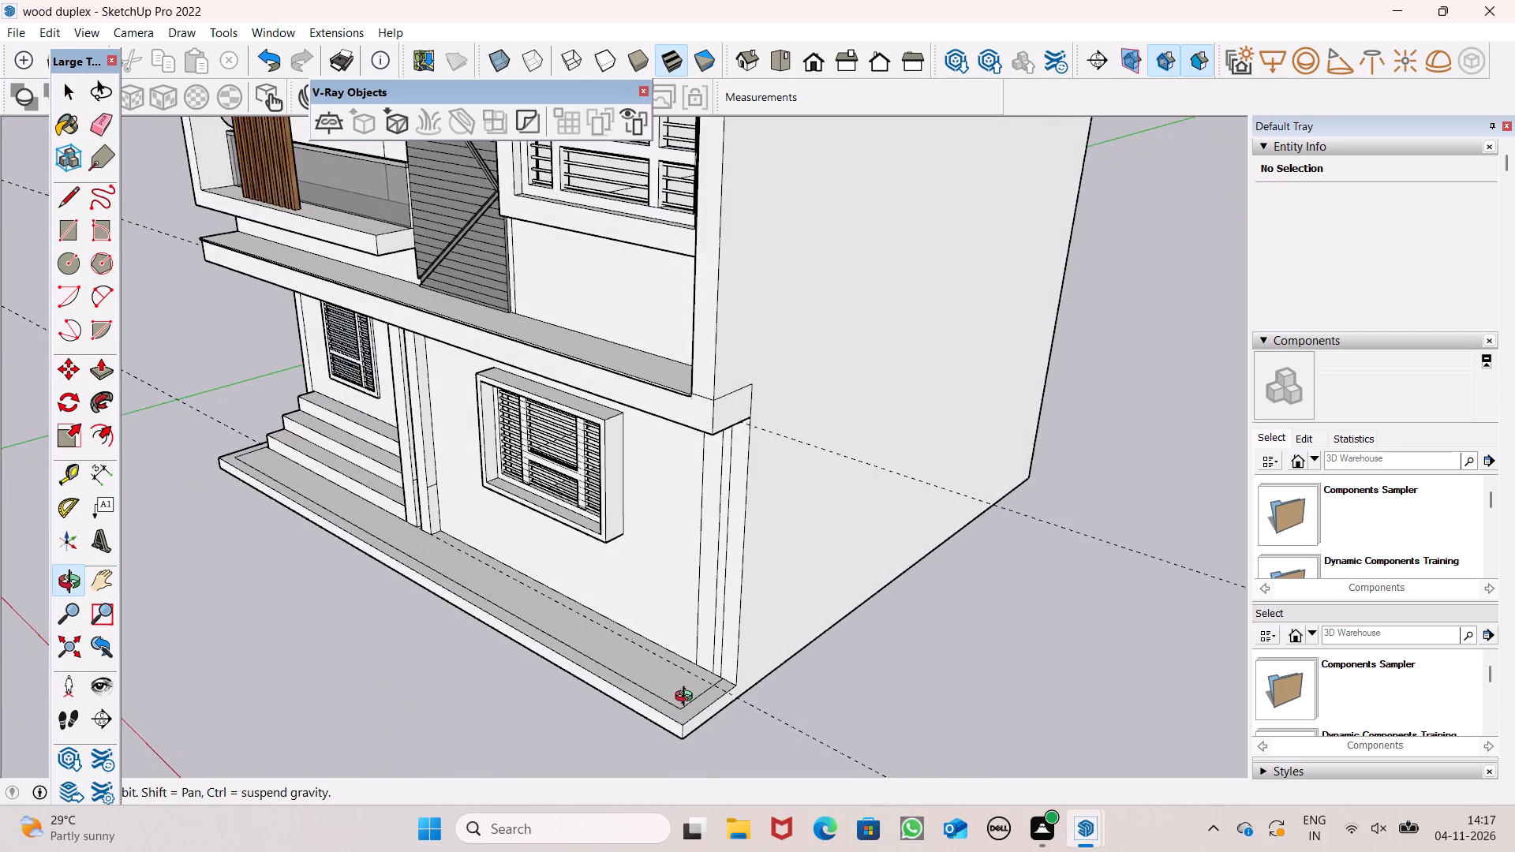
scroll(686, 698, "up", 13)
left_click_drag(696, 698, 732, 660, "shift")
left_click_drag(741, 652, 731, 646)
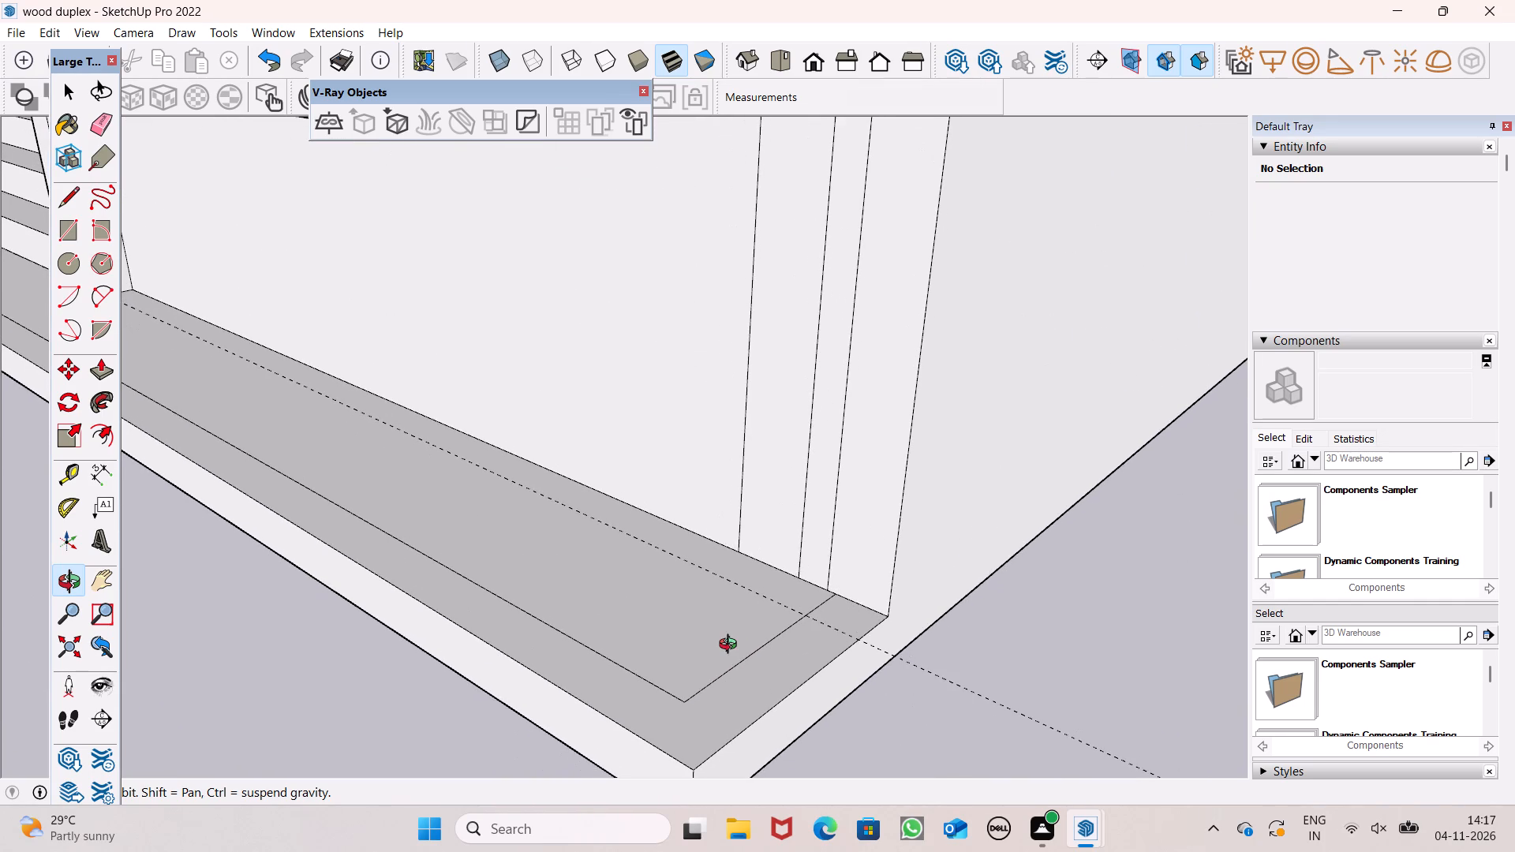
left_click_drag(735, 650, 747, 656)
key("p")
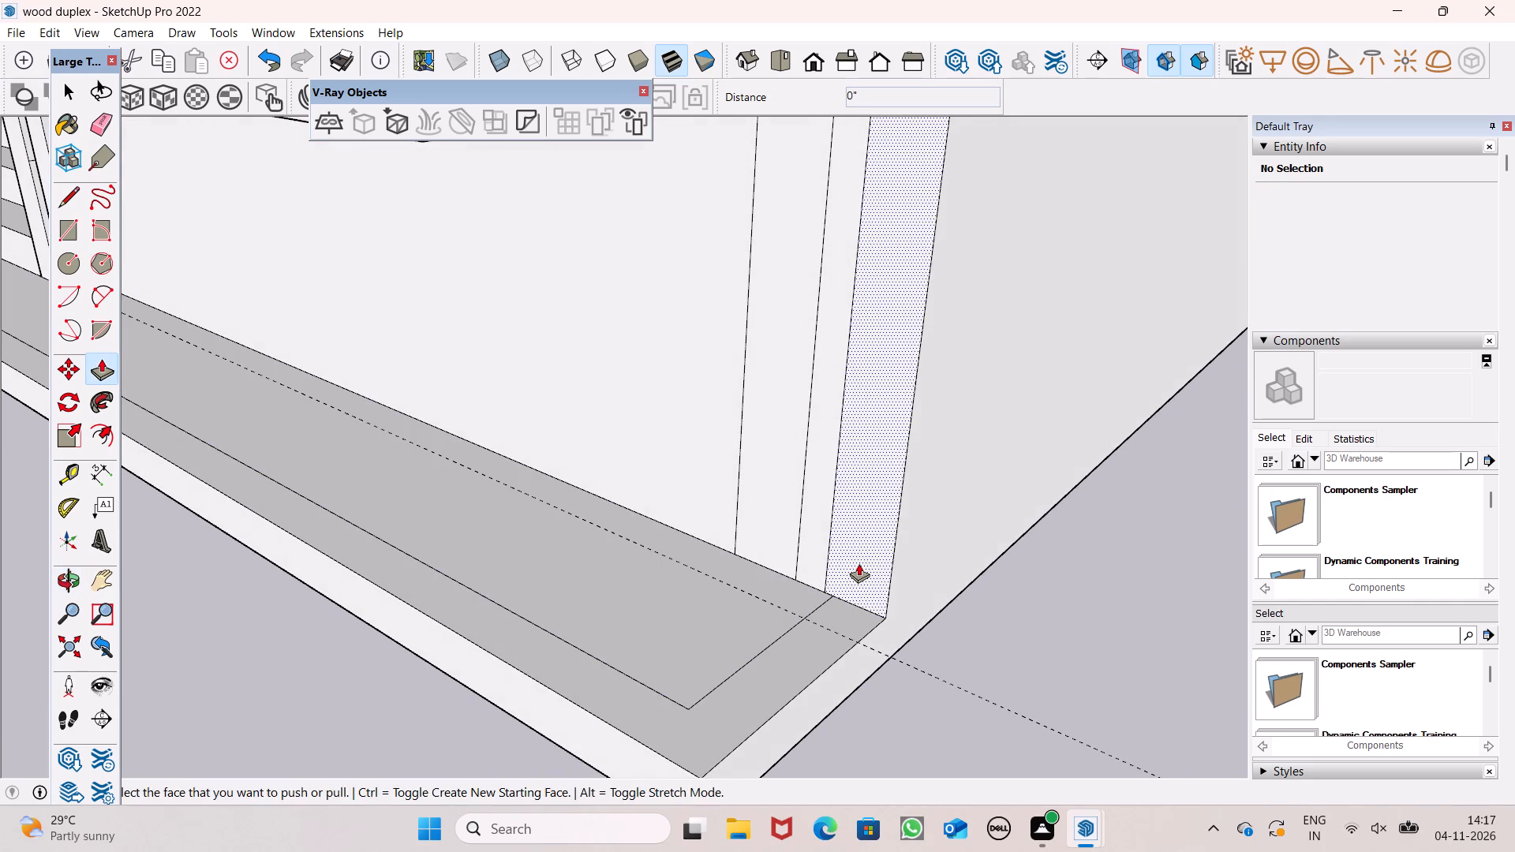
left_click(858, 563)
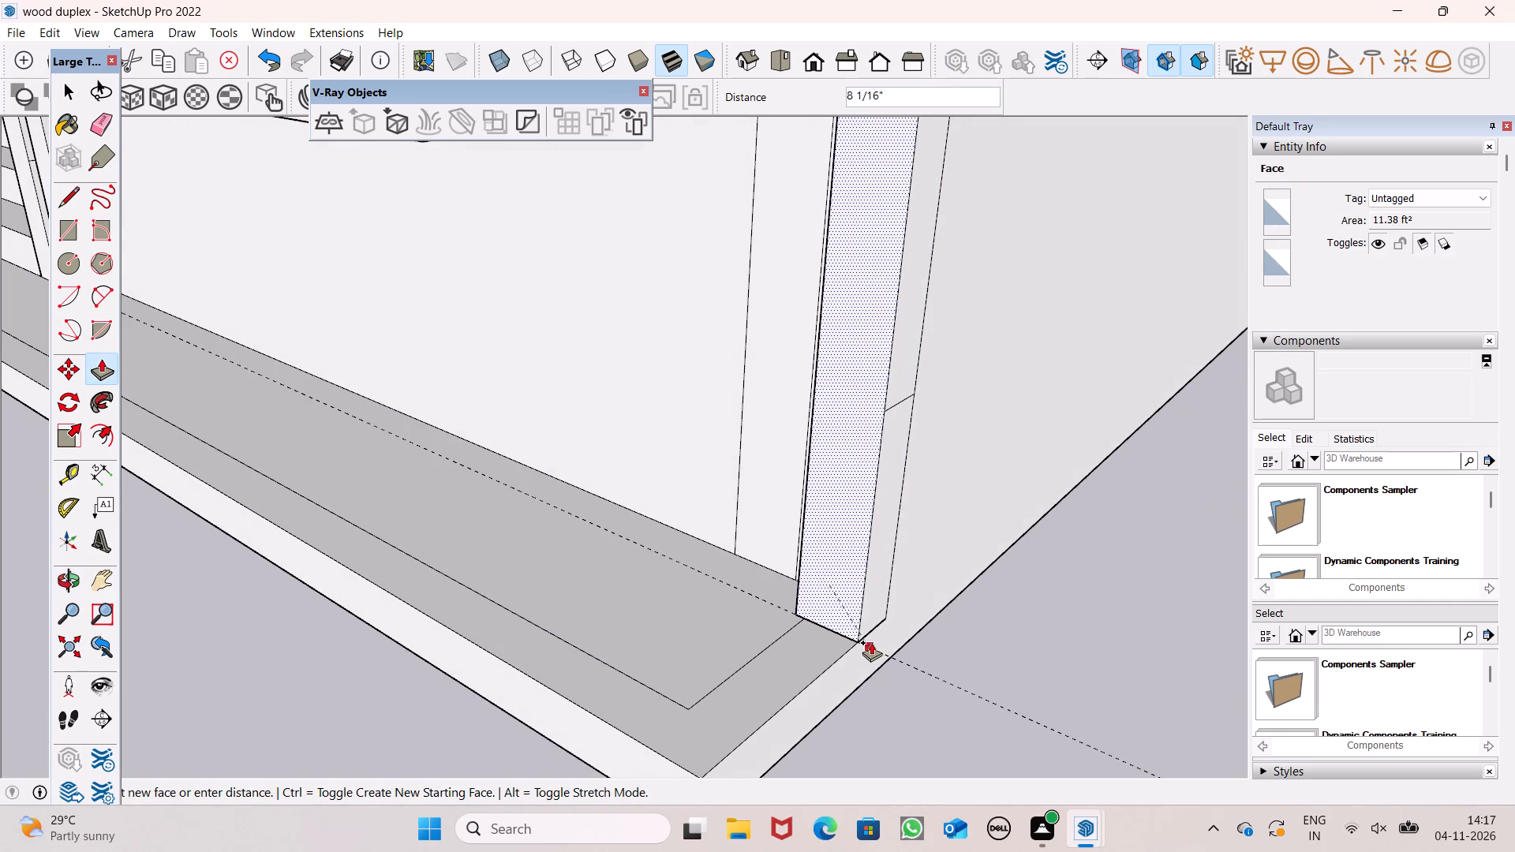
left_click(871, 642)
left_click(775, 478)
left_click(842, 600)
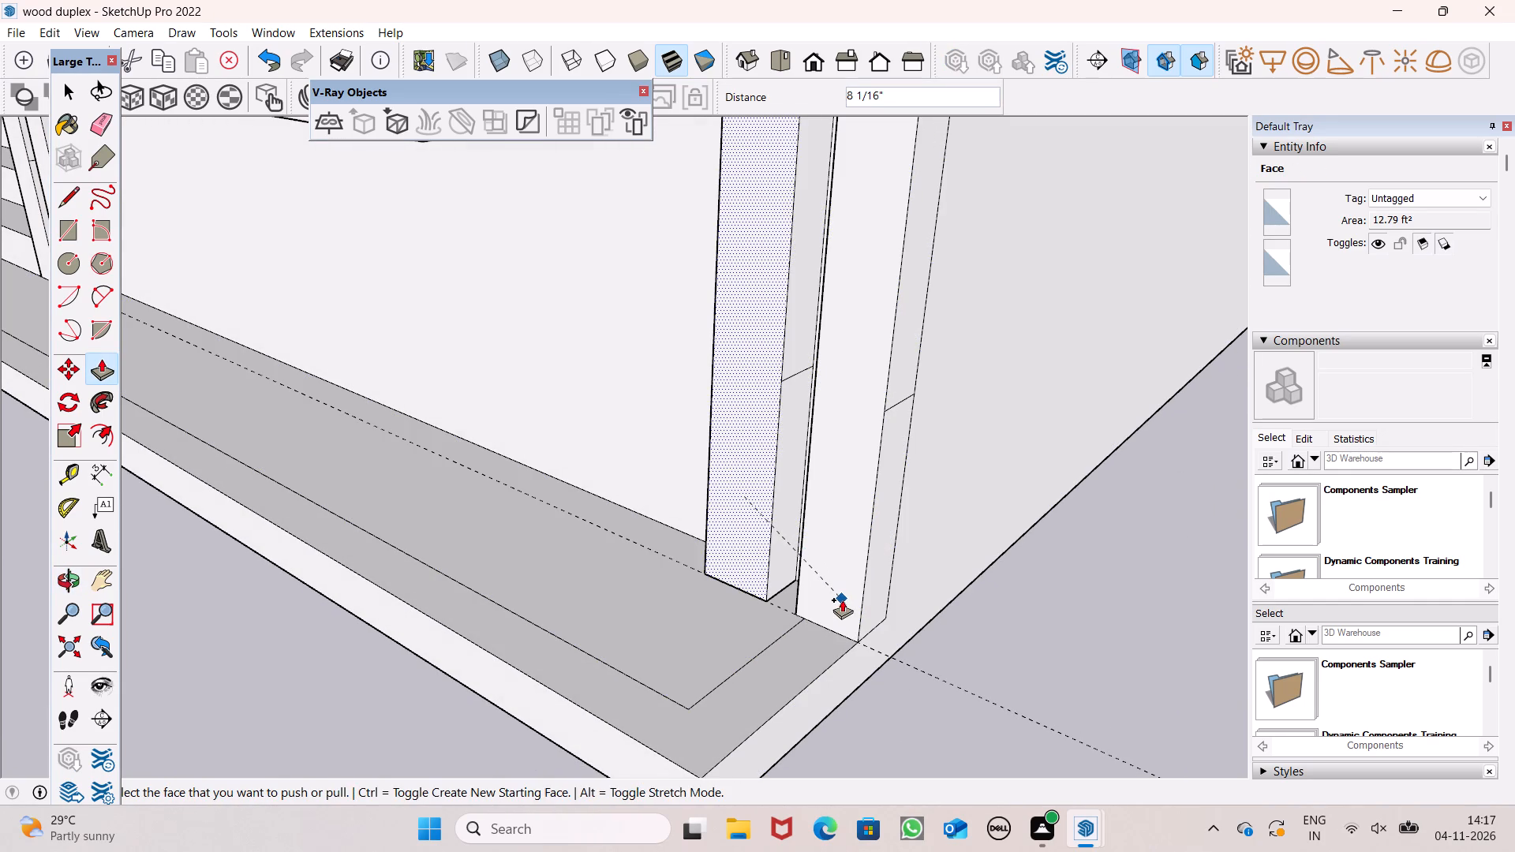
key("space")
Erase the short horizontal seam lines on both side faces of the two new corner pillars.
type("e")
left_click_drag(899, 395, 900, 408)
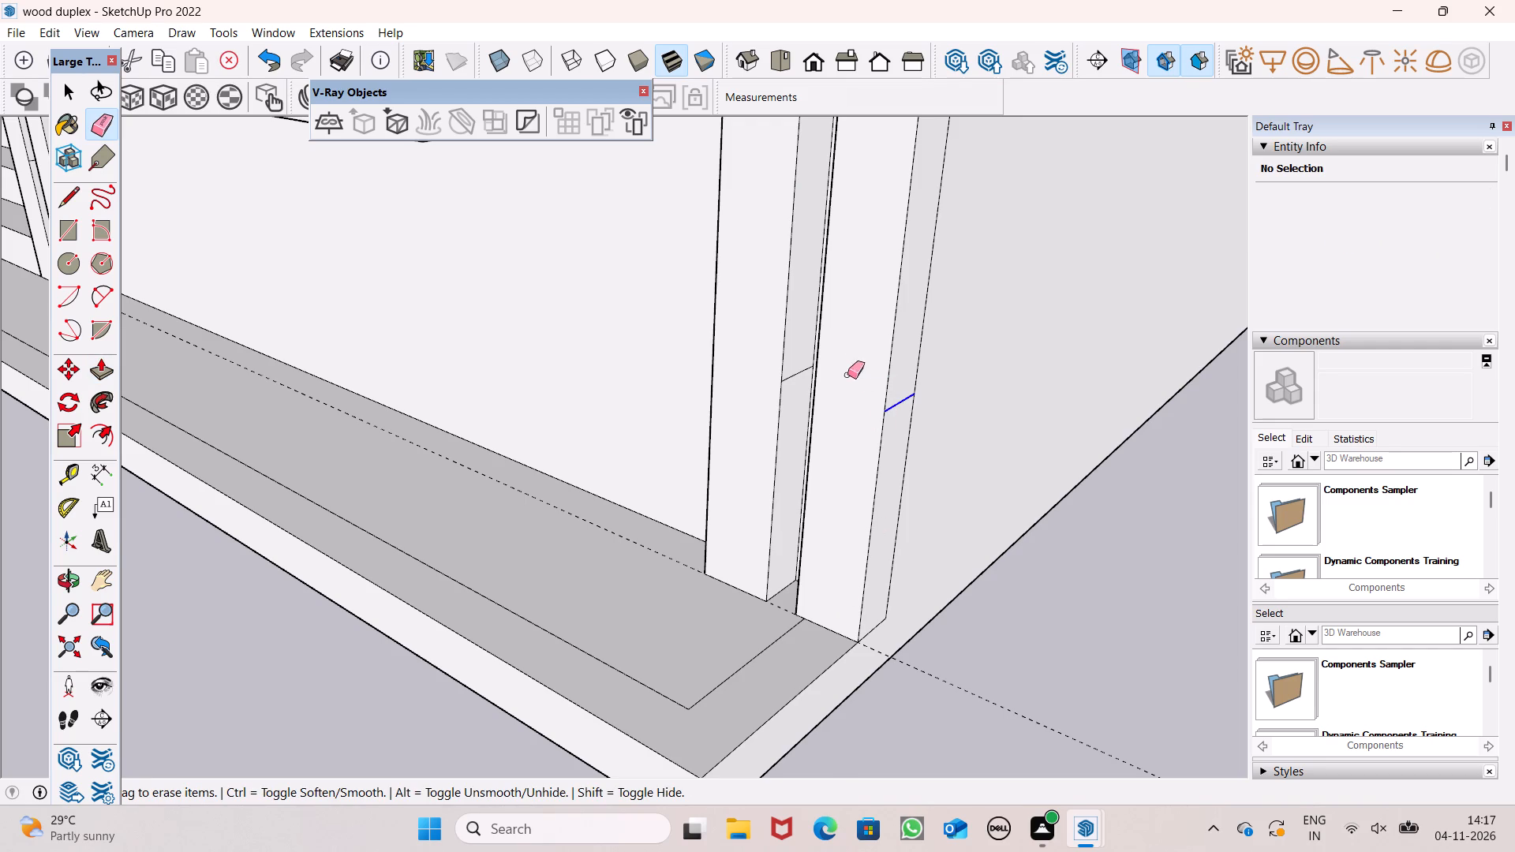
left_click_drag(802, 368, 801, 376)
key("o")
left_click_drag(717, 468, 1124, 498)
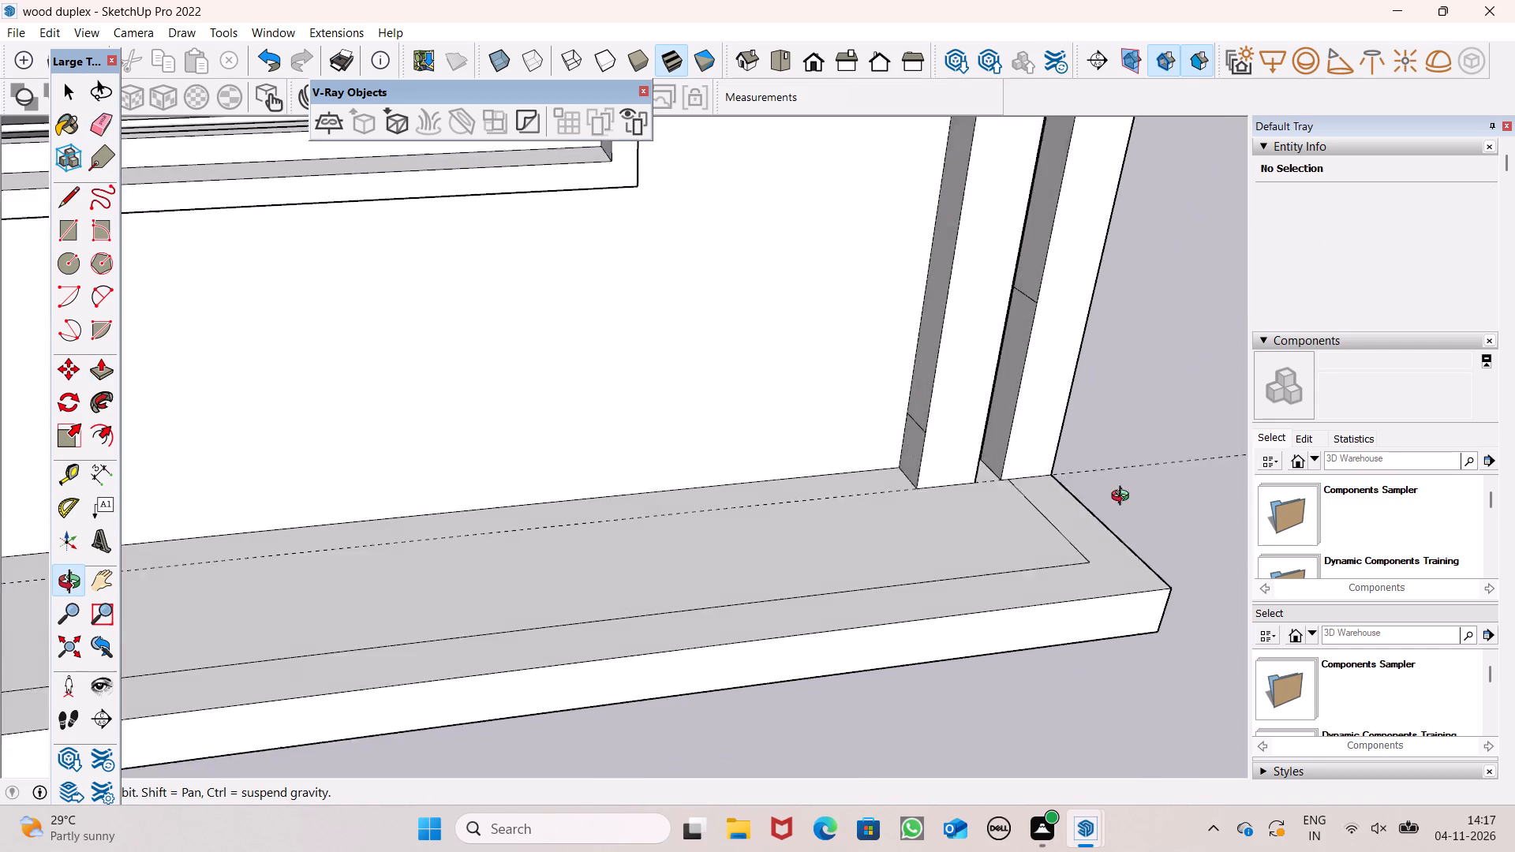
left_click_drag(1124, 498, 1139, 452)
left_click_drag(993, 334, 958, 441, "shift")
key("e")
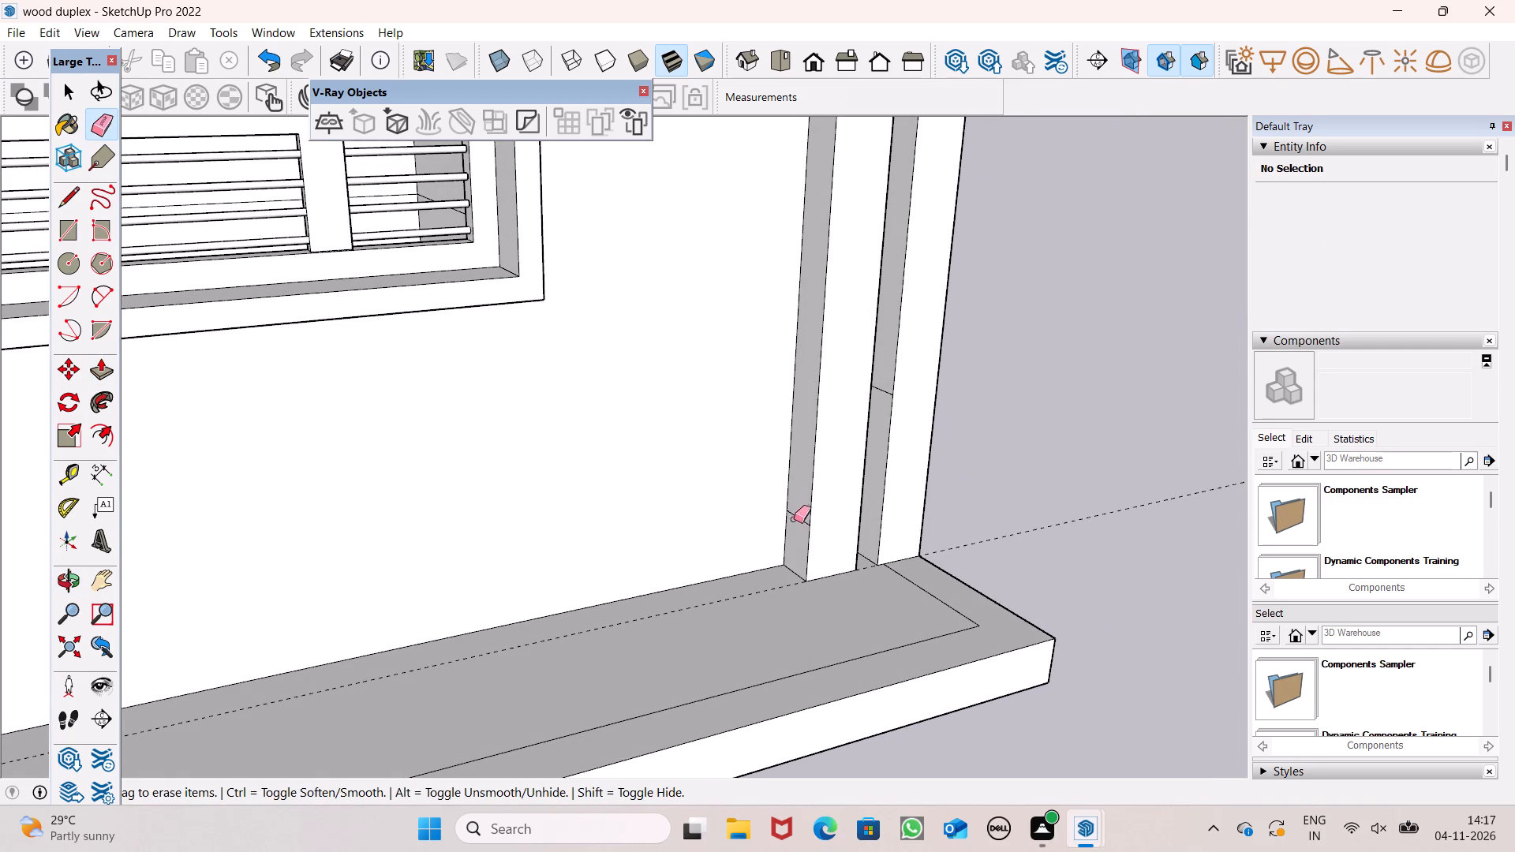
left_click_drag(794, 512, 802, 516)
left_click_drag(888, 384, 888, 401)
key("space")
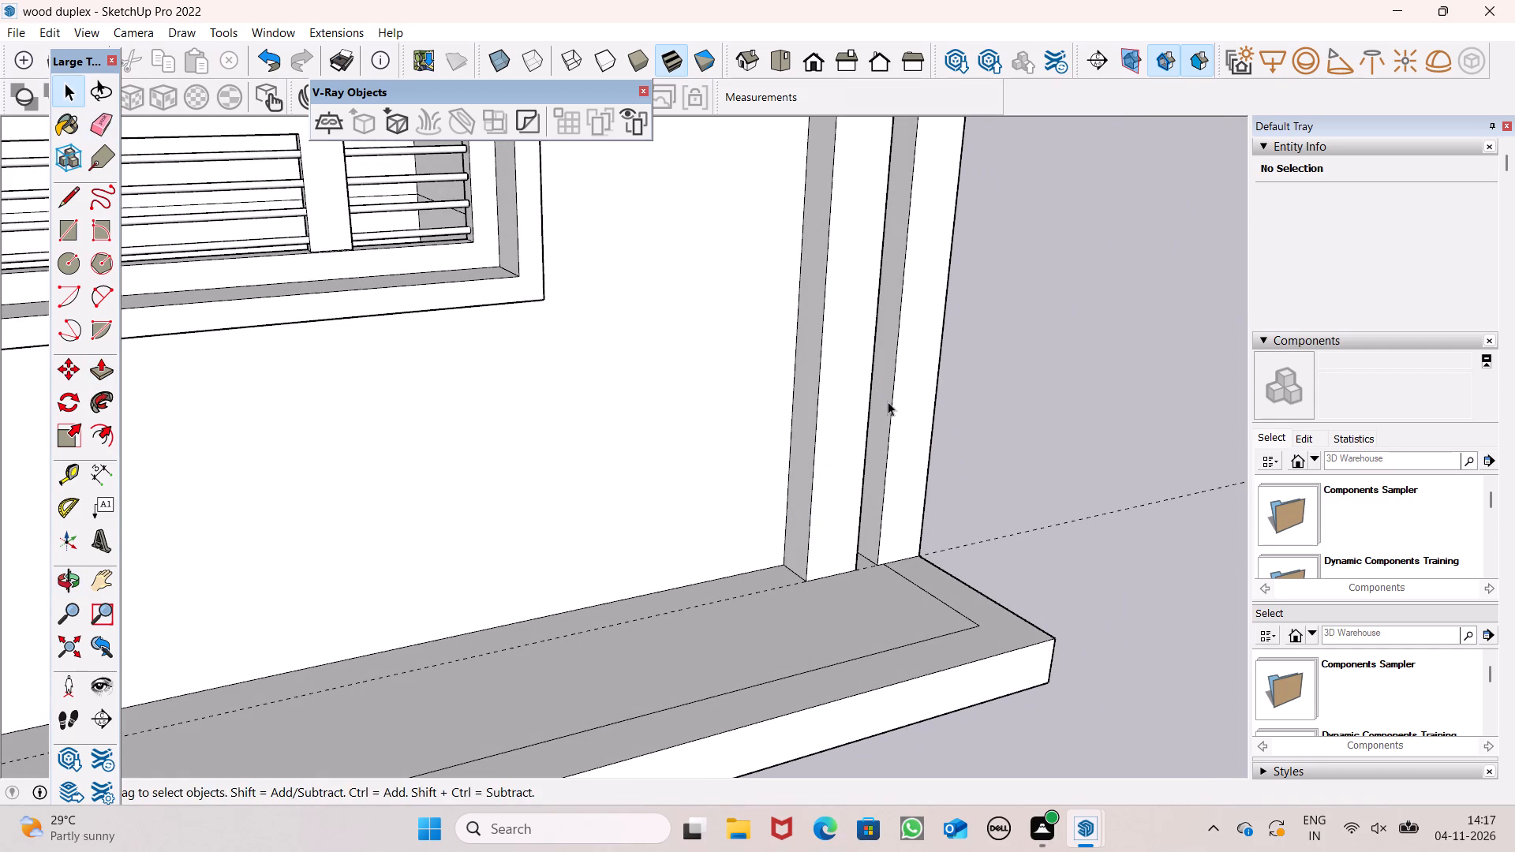
Erase the guide line along the slab's underside and the short slab-bottom edge on the side wall beside the corner pillar.
type("o")
left_click_drag(1005, 561, 563, 455)
scroll(603, 460, "down", 9)
left_click_drag(771, 432, 826, 553, "shift")
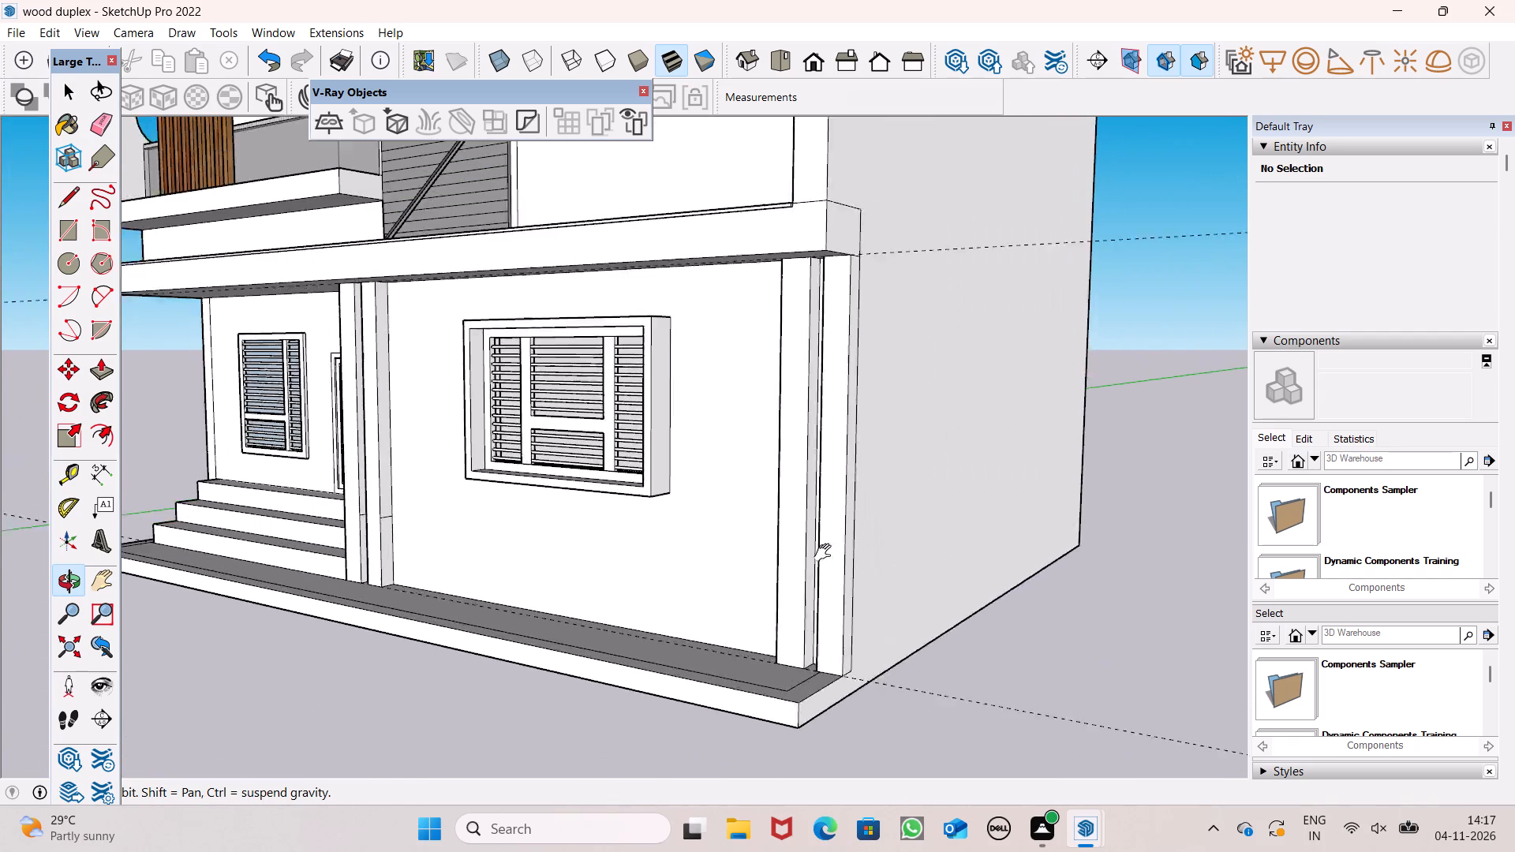
left_click_drag(826, 553, 761, 689, "shift")
left_click_drag(778, 491, 813, 573, "shift")
left_click_drag(814, 576, 737, 514)
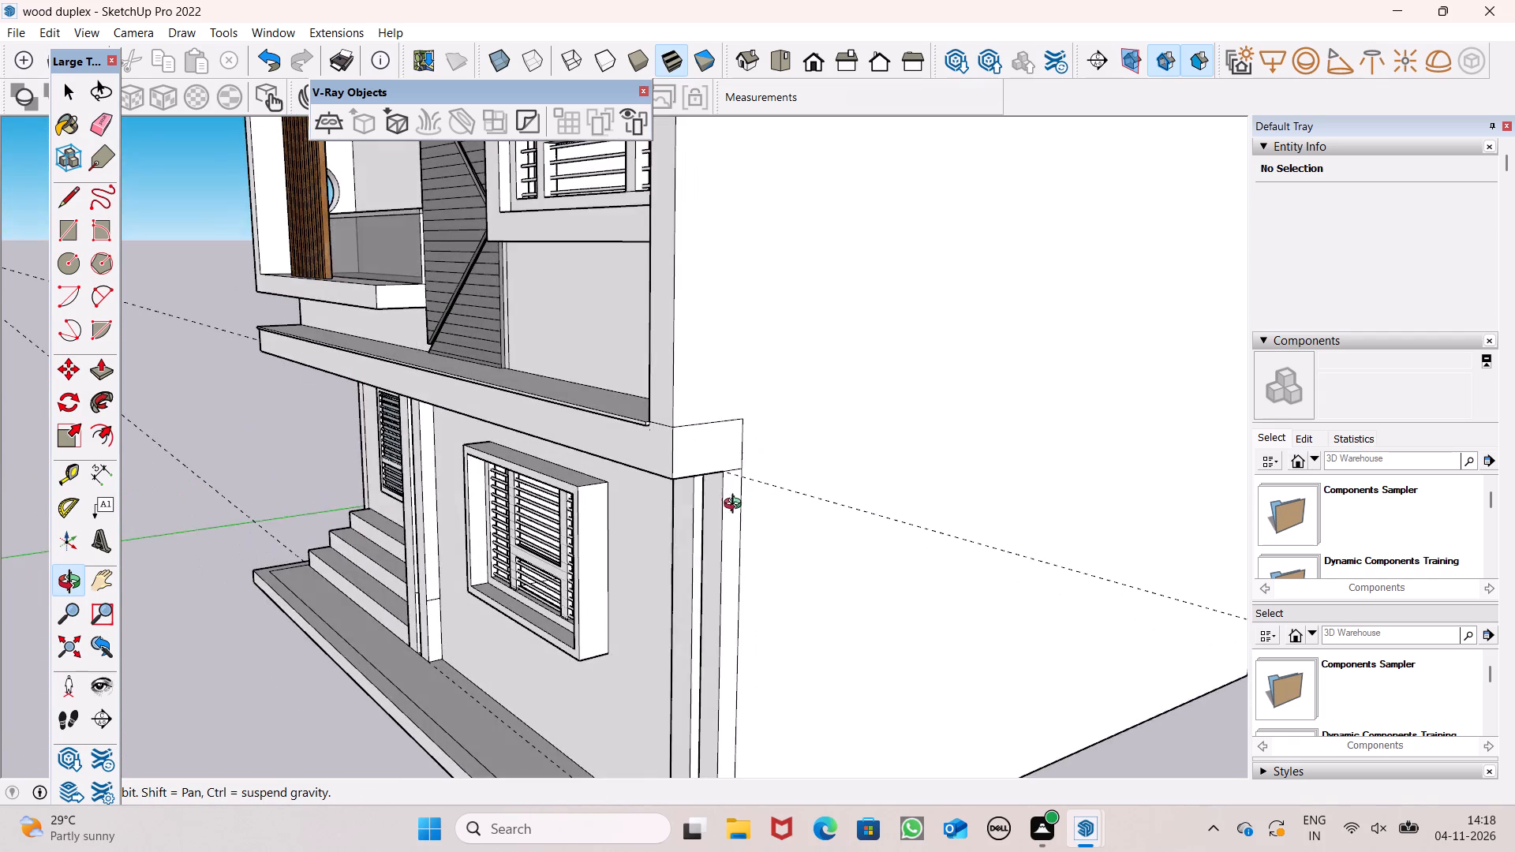
scroll(755, 471, "up", 9)
left_click_drag(712, 483, 753, 476, "shift")
left_click(753, 476)
key("e")
left_click(758, 449)
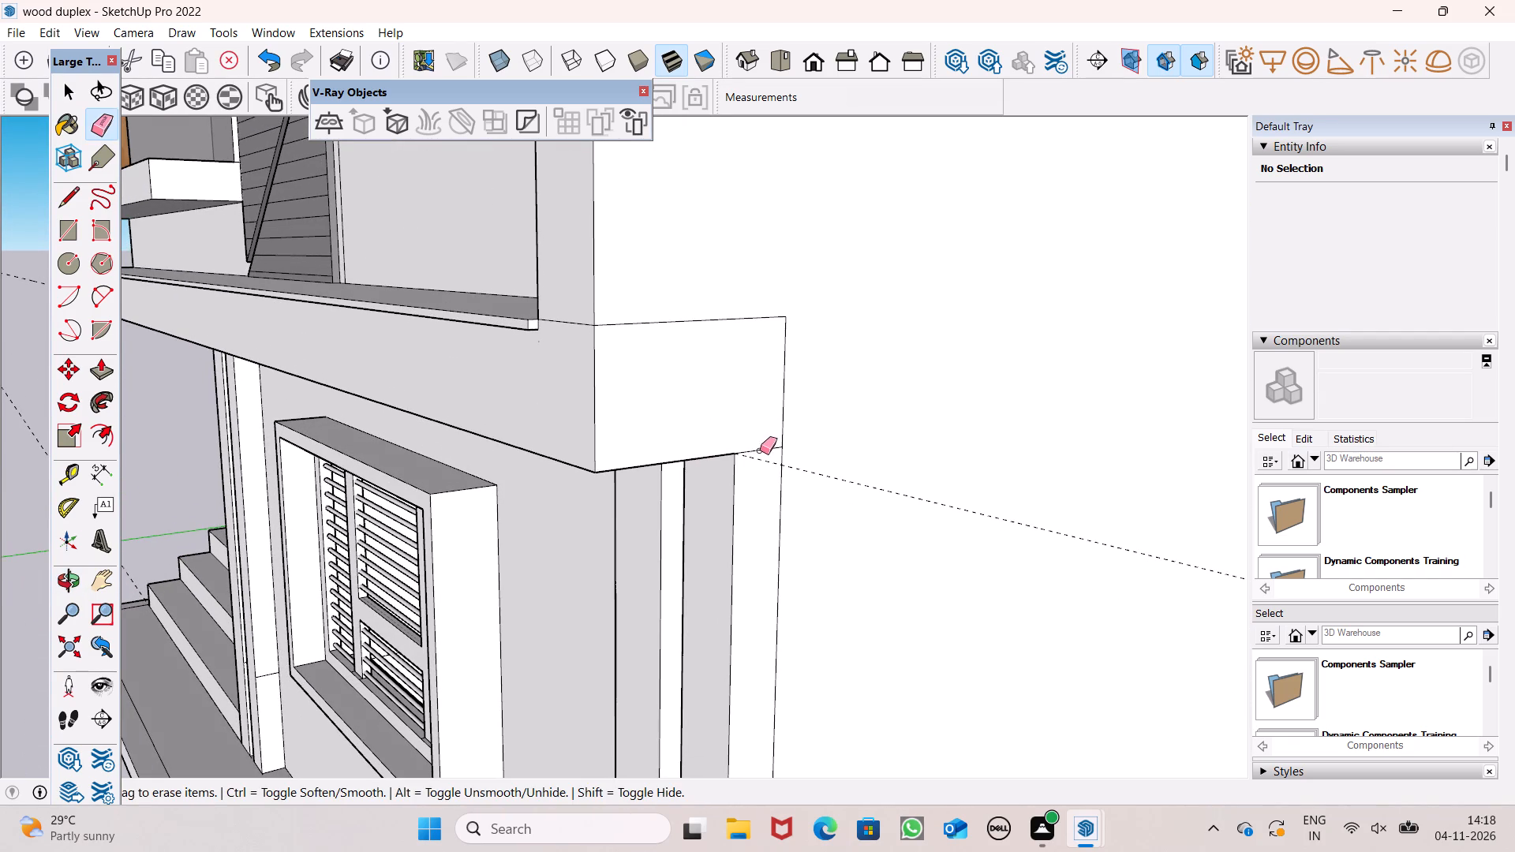
left_click(765, 469)
left_click(763, 456)
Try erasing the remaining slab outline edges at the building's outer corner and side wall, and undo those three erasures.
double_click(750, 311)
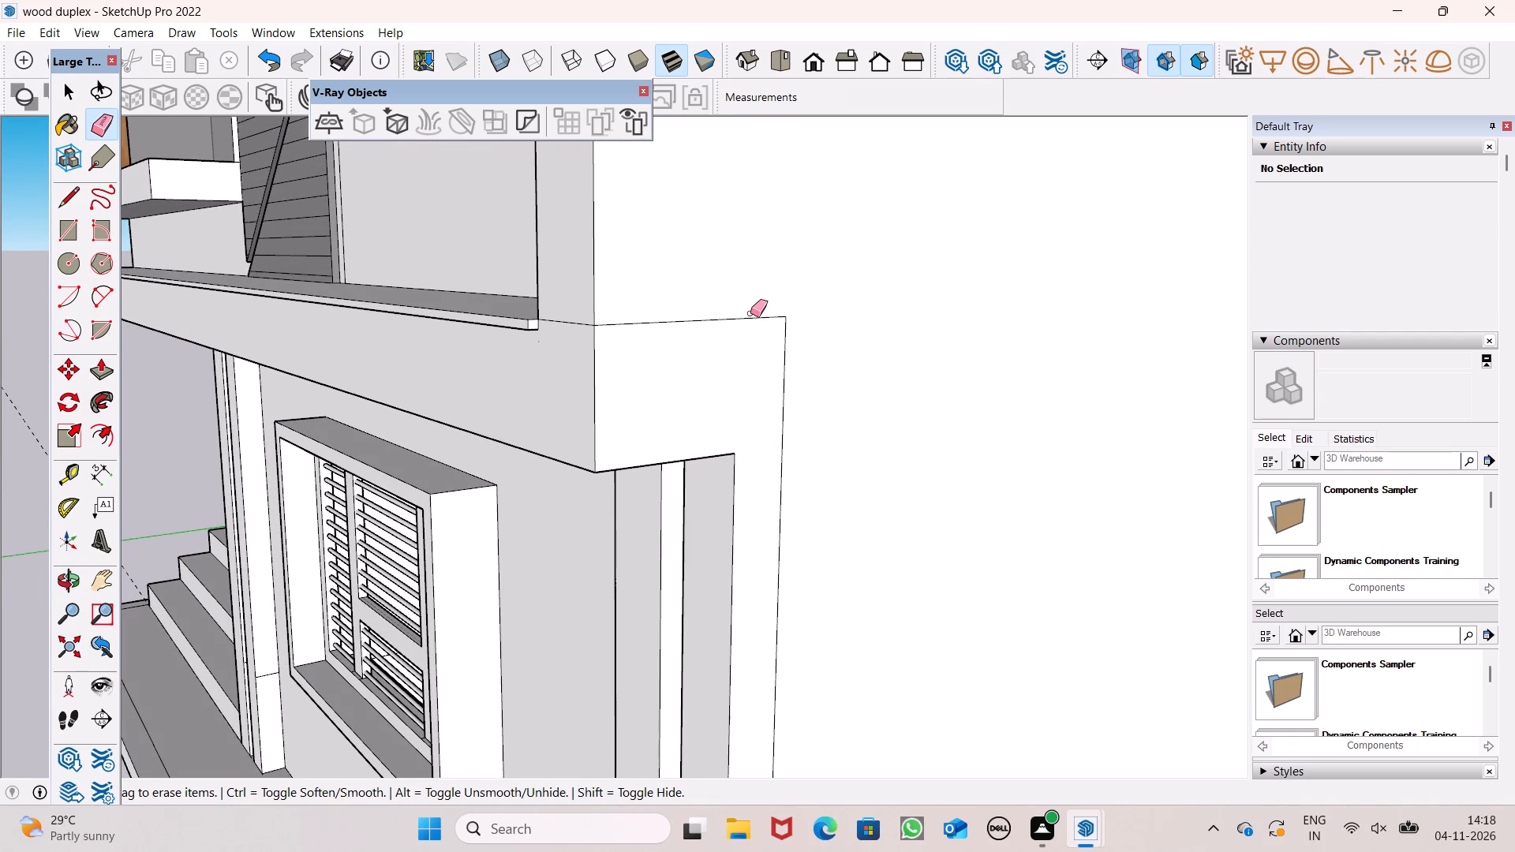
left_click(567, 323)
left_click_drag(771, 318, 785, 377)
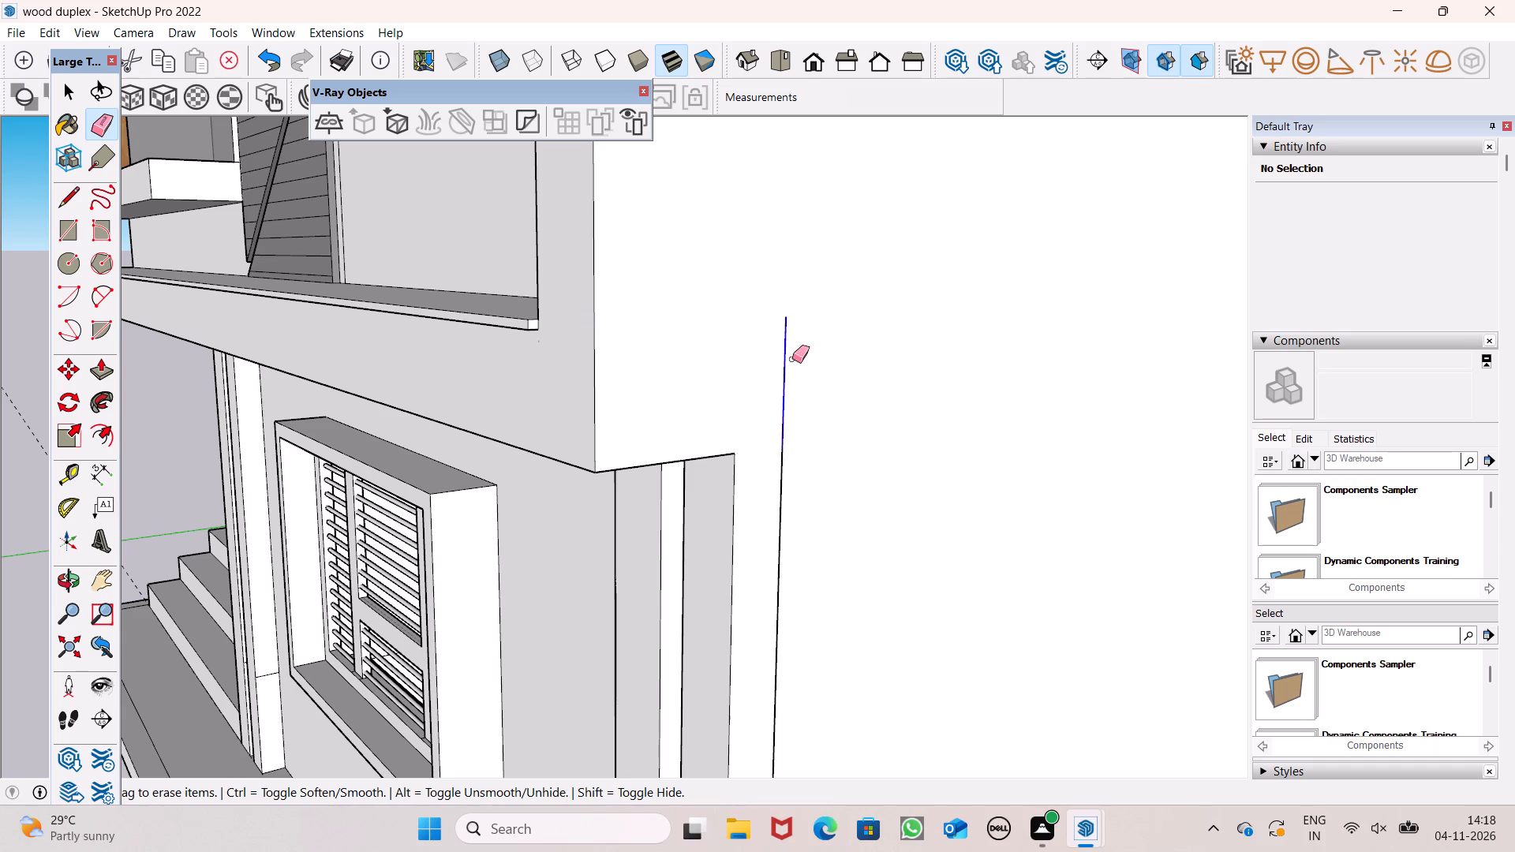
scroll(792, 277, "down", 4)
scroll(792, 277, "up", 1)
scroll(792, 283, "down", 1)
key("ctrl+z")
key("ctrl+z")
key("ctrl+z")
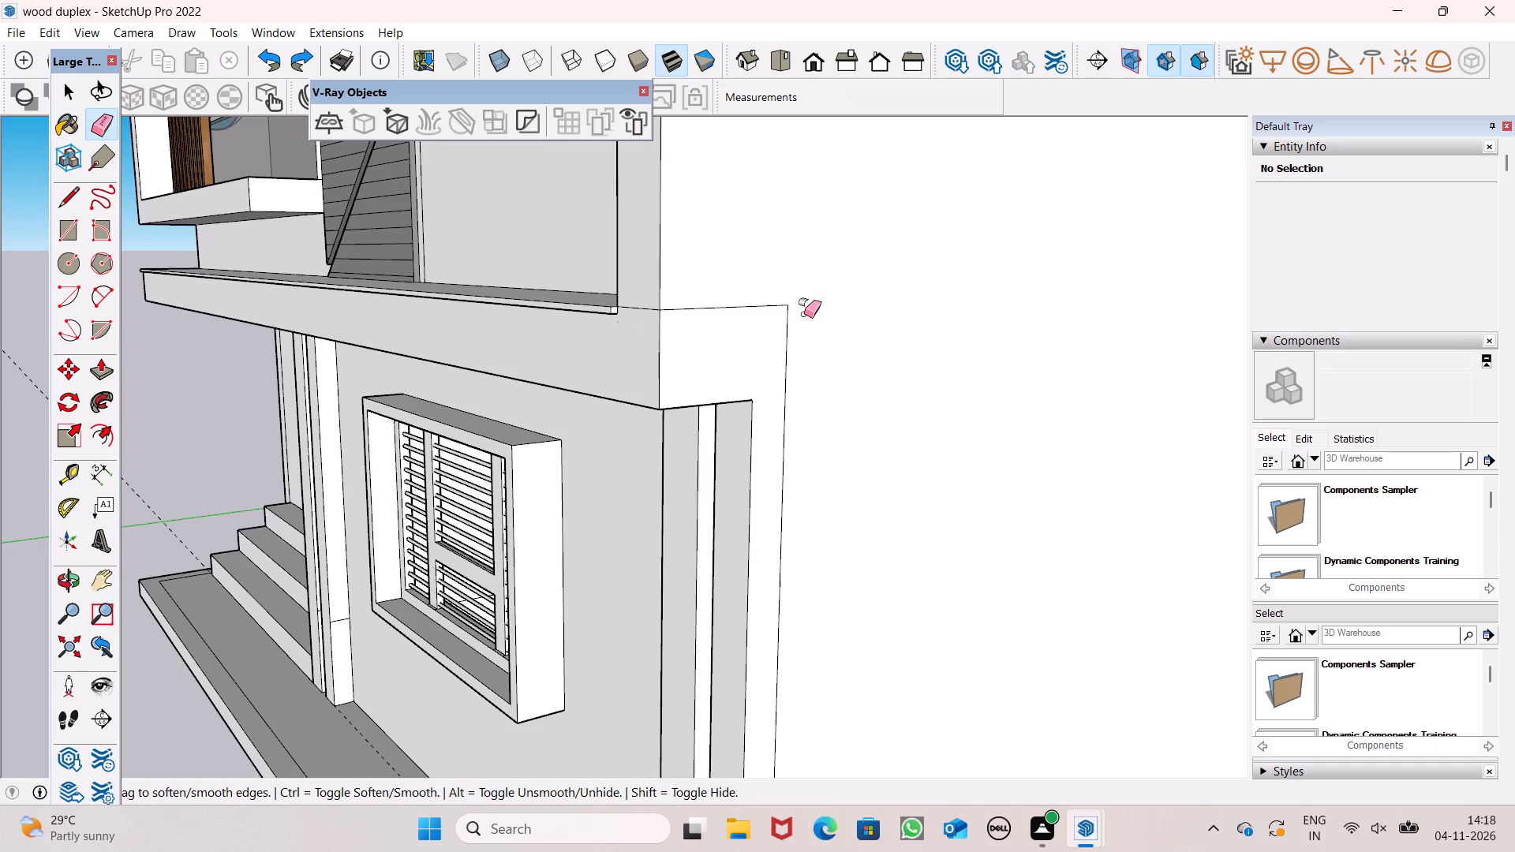
Delete the guide line running along the top of the plinth in front of the pillars.
key("o")
left_click_drag(693, 525, 1058, 376)
scroll(1080, 366, "down", 6)
left_click_drag(974, 484, 1051, 506)
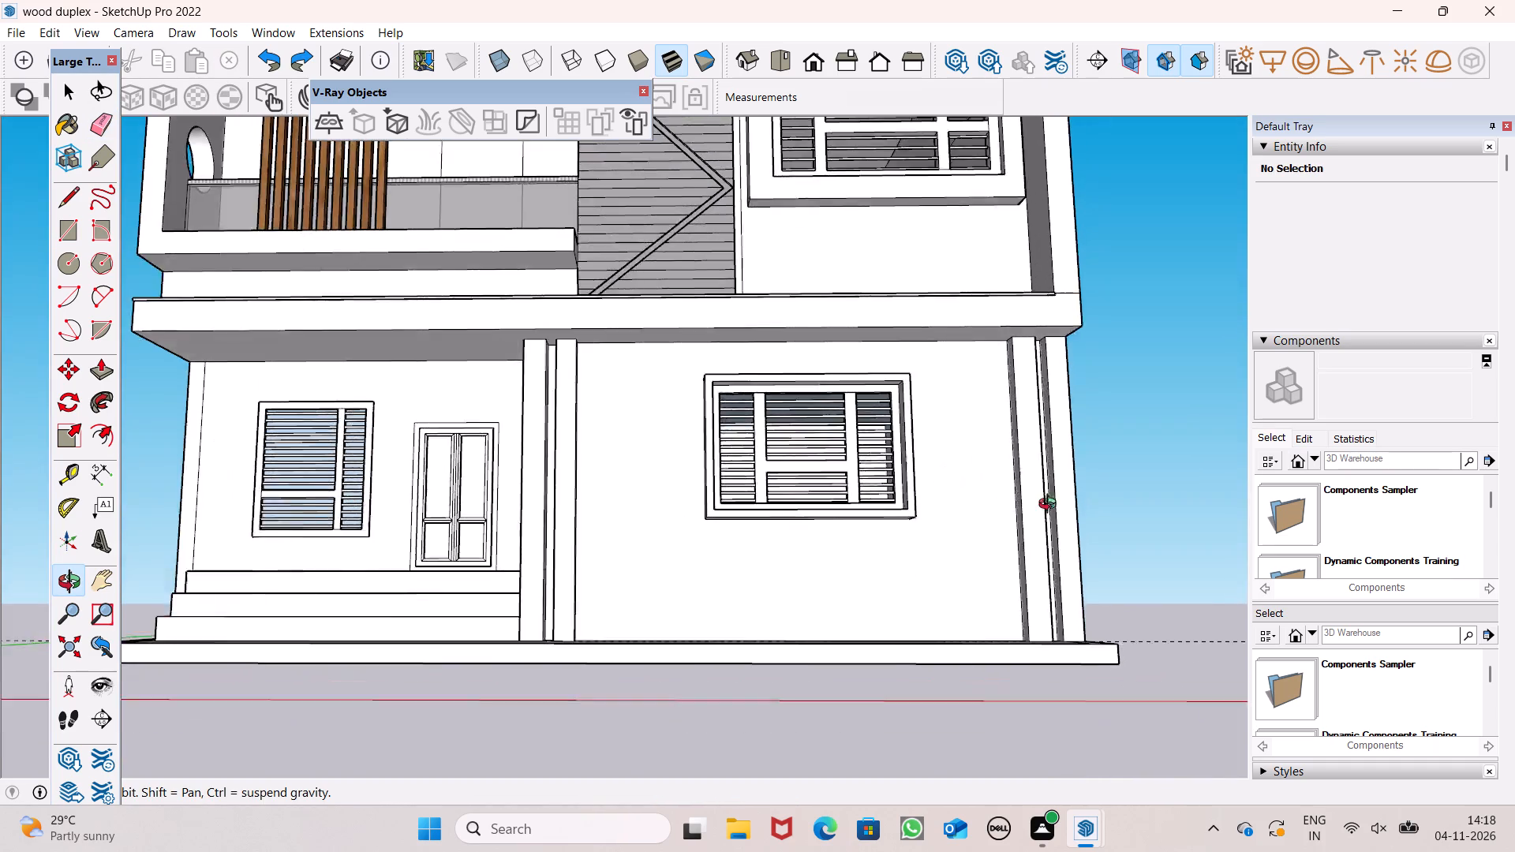
left_click_drag(1051, 506, 1202, 672)
left_click_drag(1016, 547, 823, 517)
left_click_drag(804, 581, 795, 551, "shift")
left_click_drag(810, 595, 948, 641)
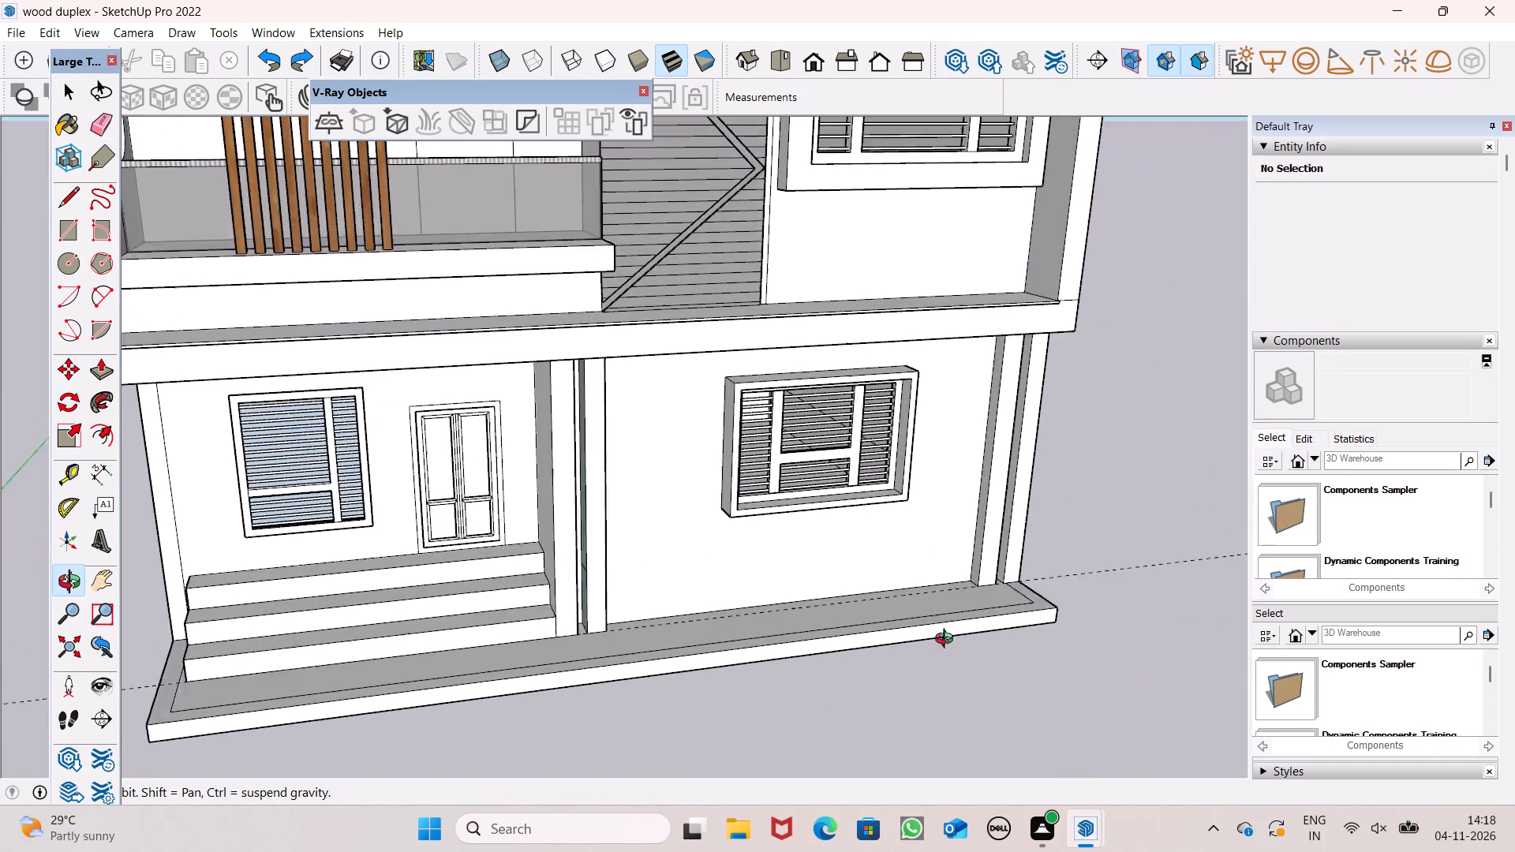
left_click_drag(948, 641, 941, 671)
key("e")
left_click_drag(997, 465, 1008, 521)
key("space")
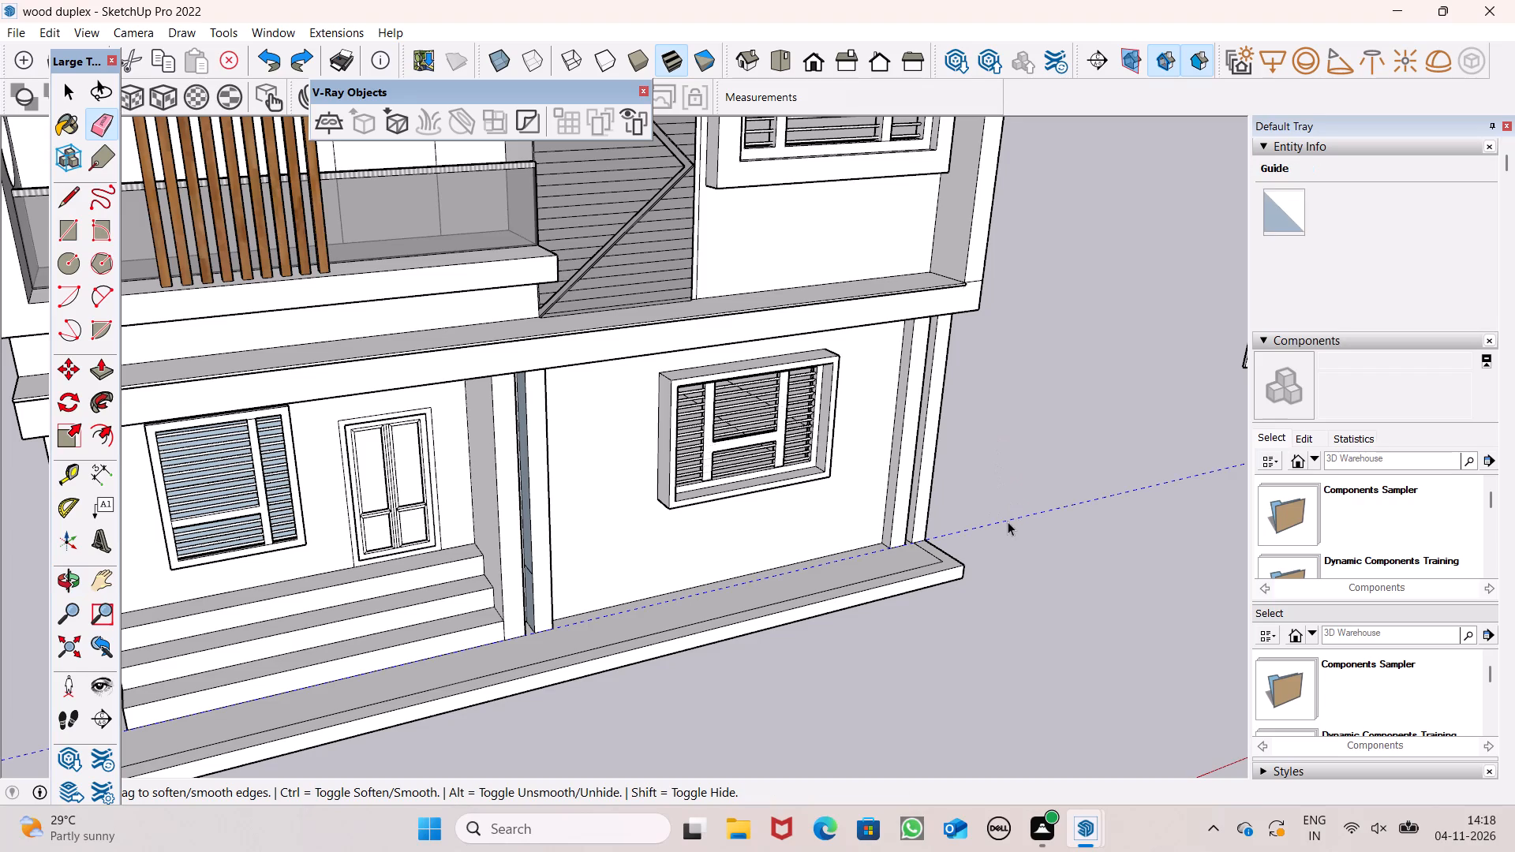
key("Delete")
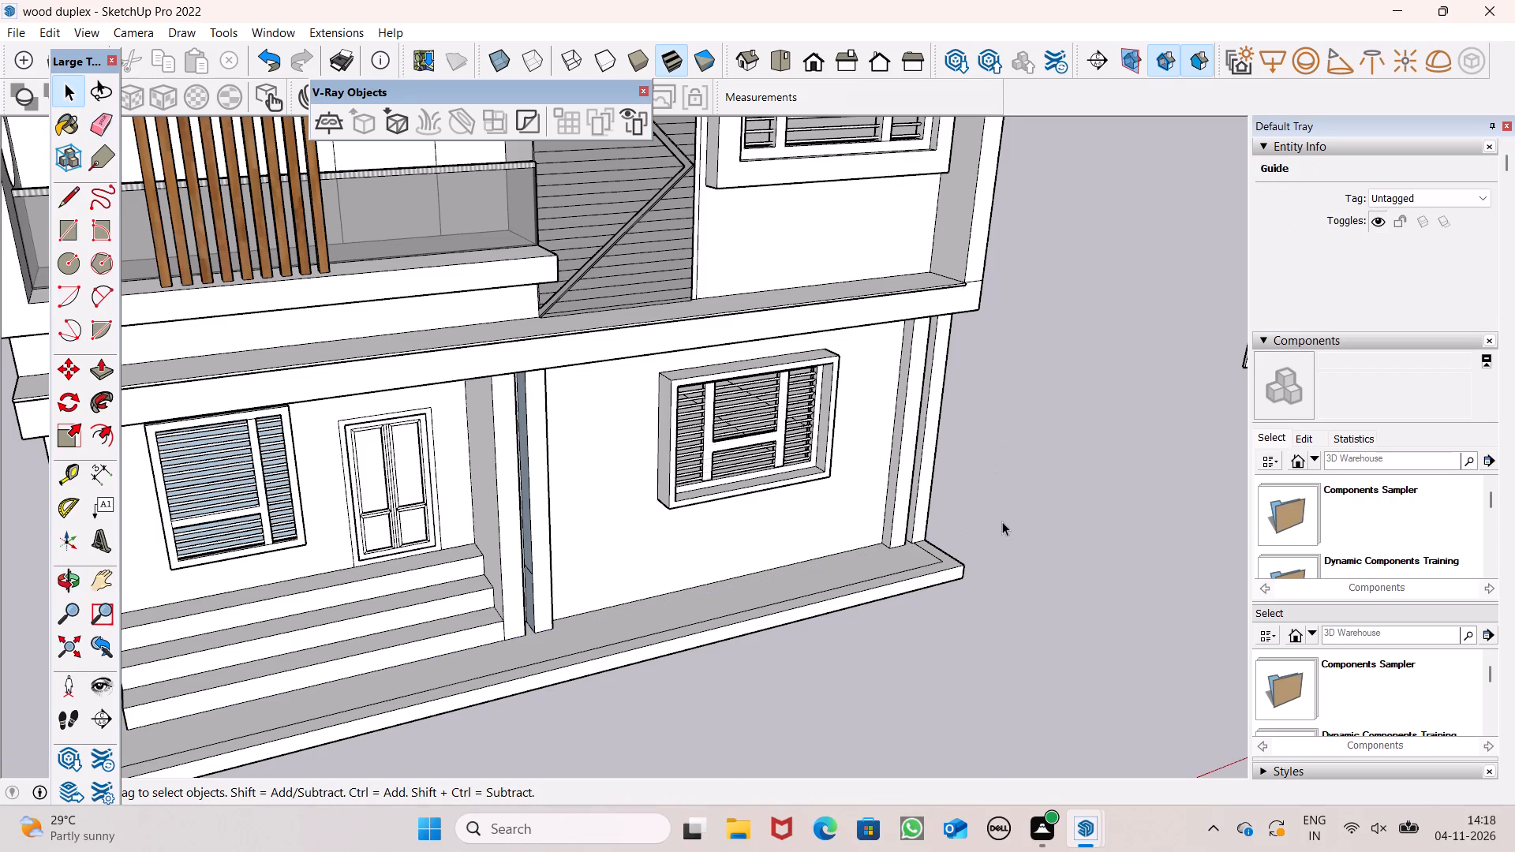
Examine the ground-floor facade with its entrance and corner pillars, and the overall elevation, from several angles.
key("o")
left_click_drag(994, 665, 894, 530)
left_click_drag(847, 560, 840, 587, "shift")
left_click_drag(844, 588, 886, 588)
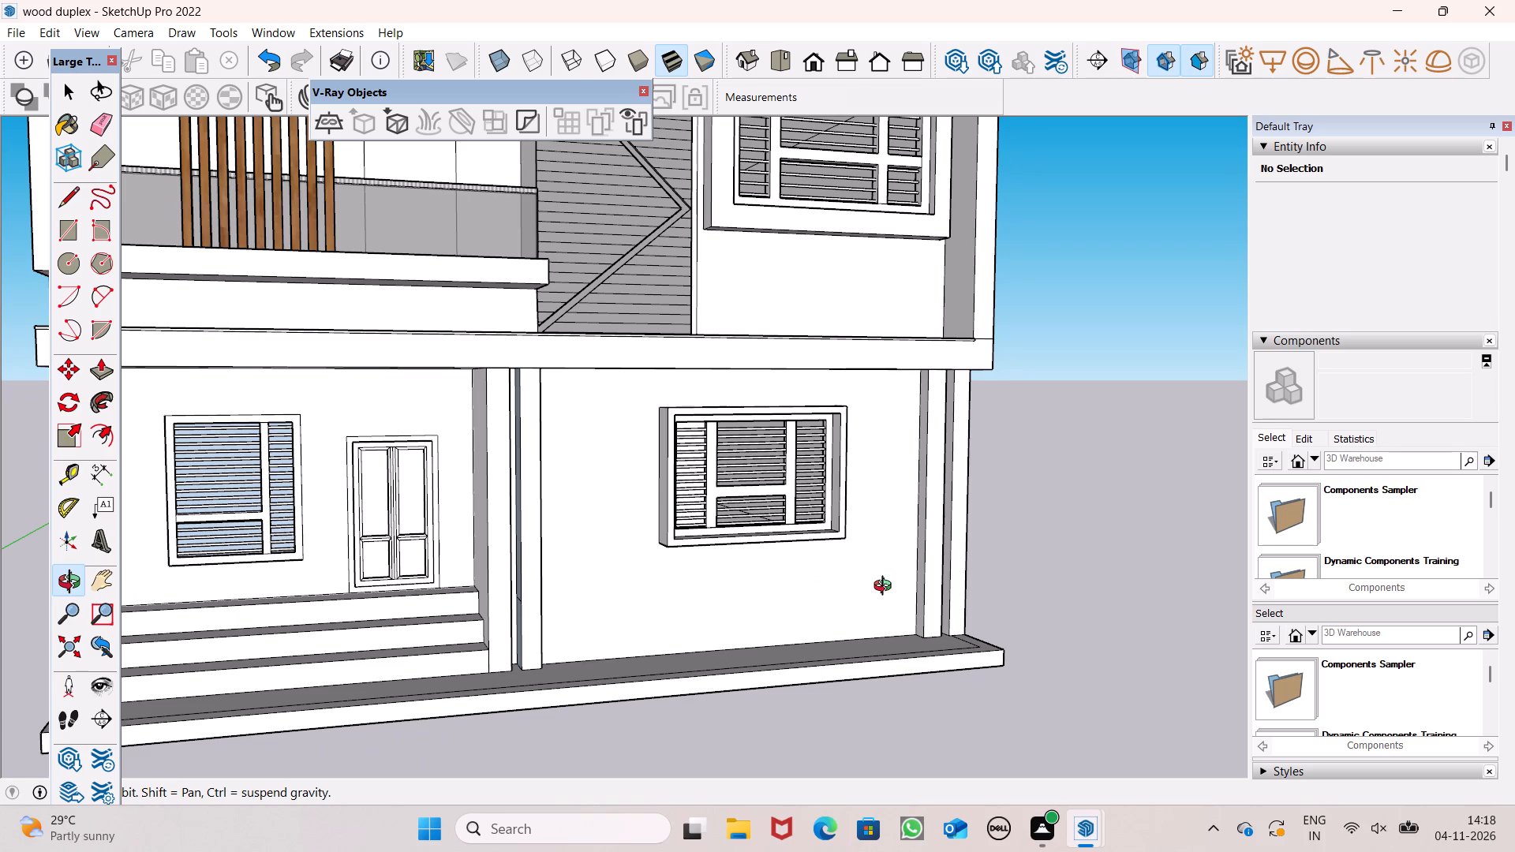
scroll(915, 574, "down", 5, "shift")
left_click_drag(828, 602, 773, 645)
left_click_drag(773, 645, 967, 652)
scroll(601, 583, "up", 2)
left_click_drag(643, 600, 735, 629, "shift")
scroll(735, 629, "up", 2)
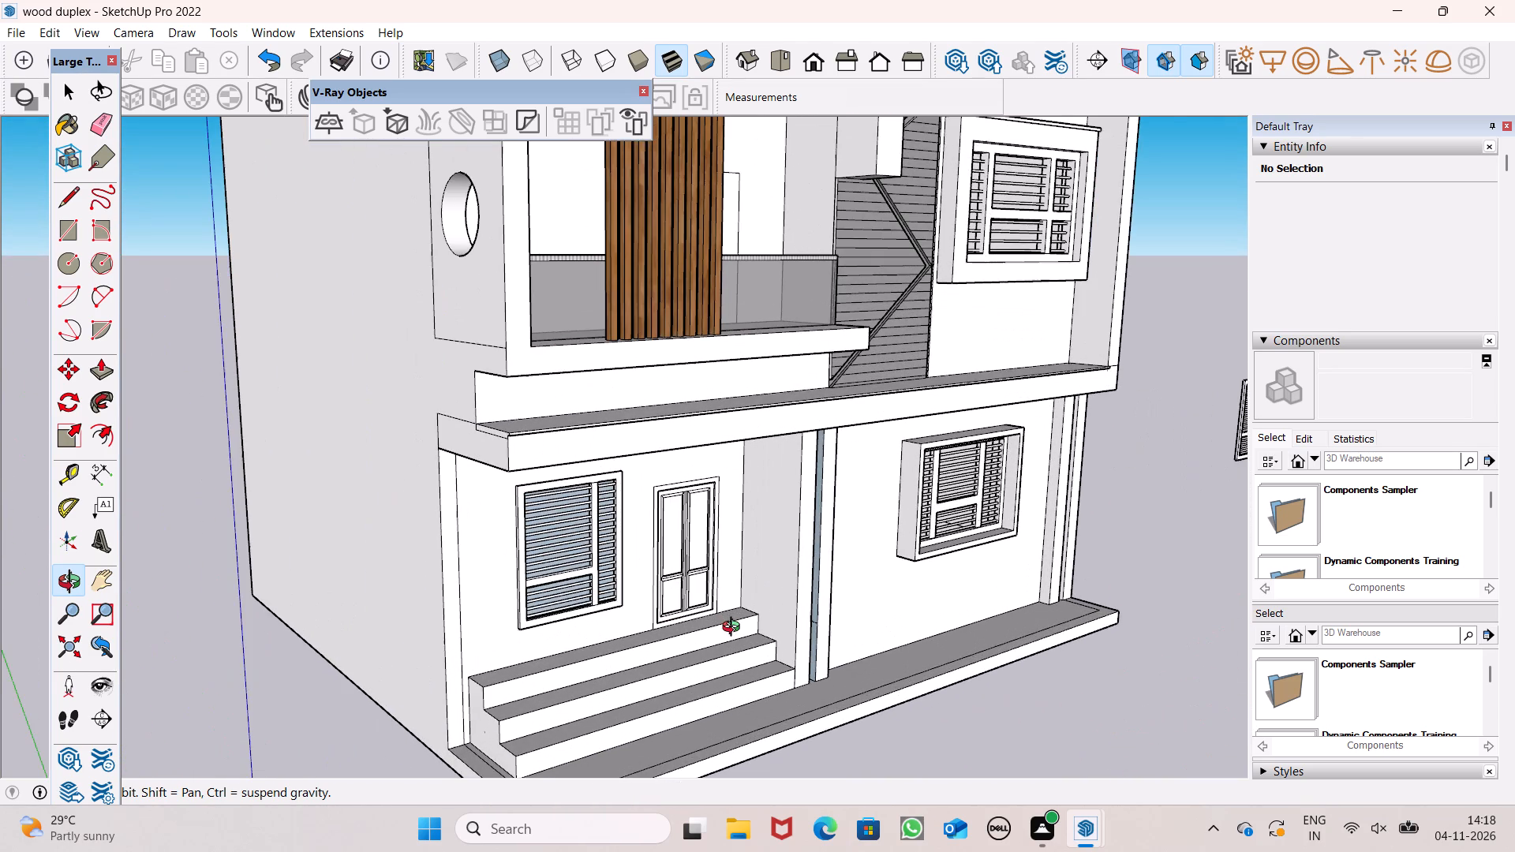
scroll(735, 629, "up", 1)
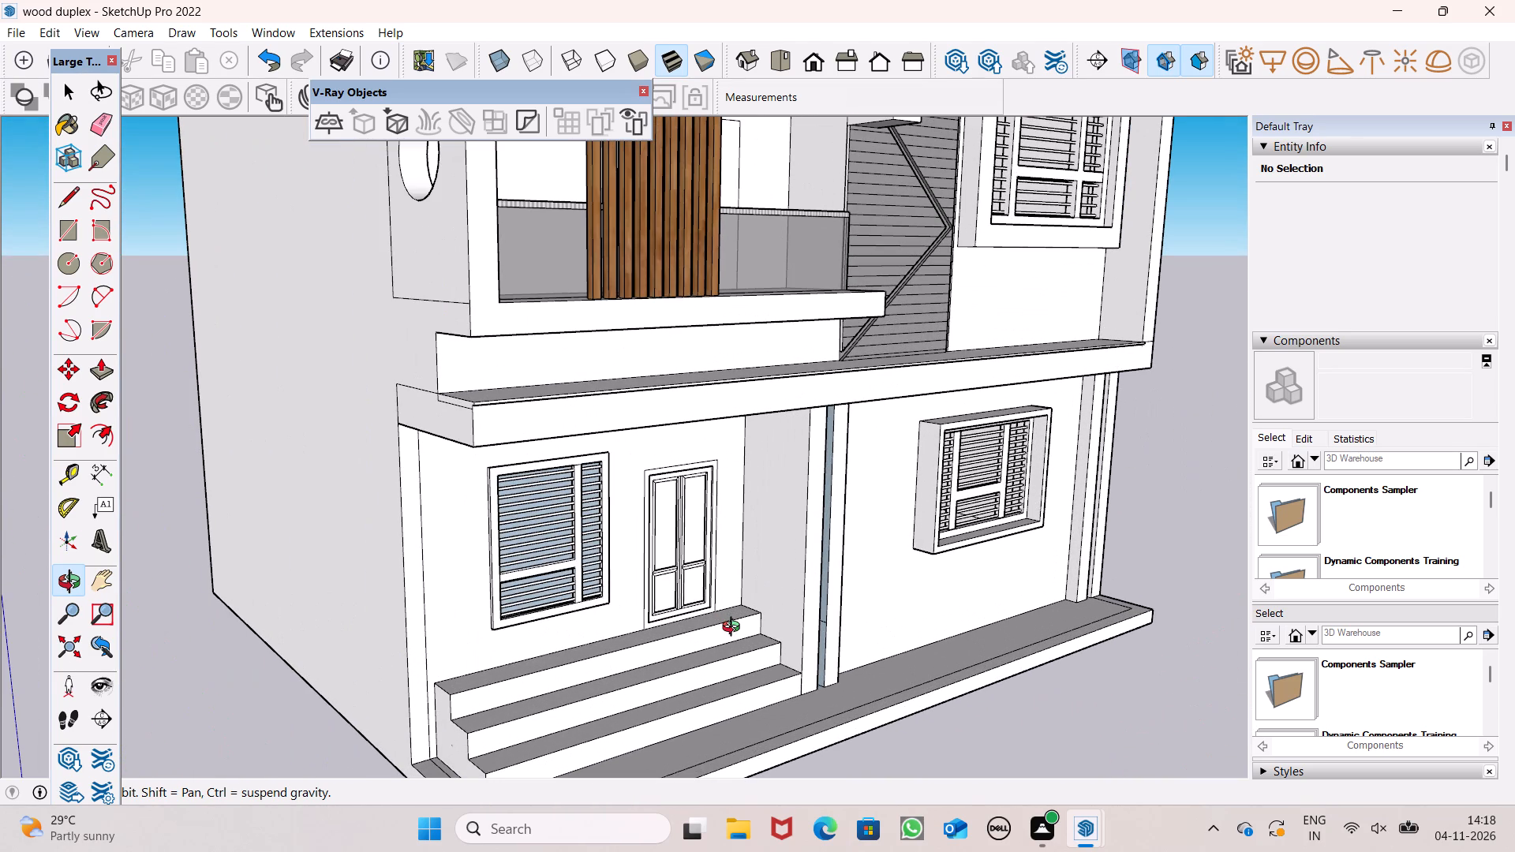
scroll(735, 629, "up", 1)
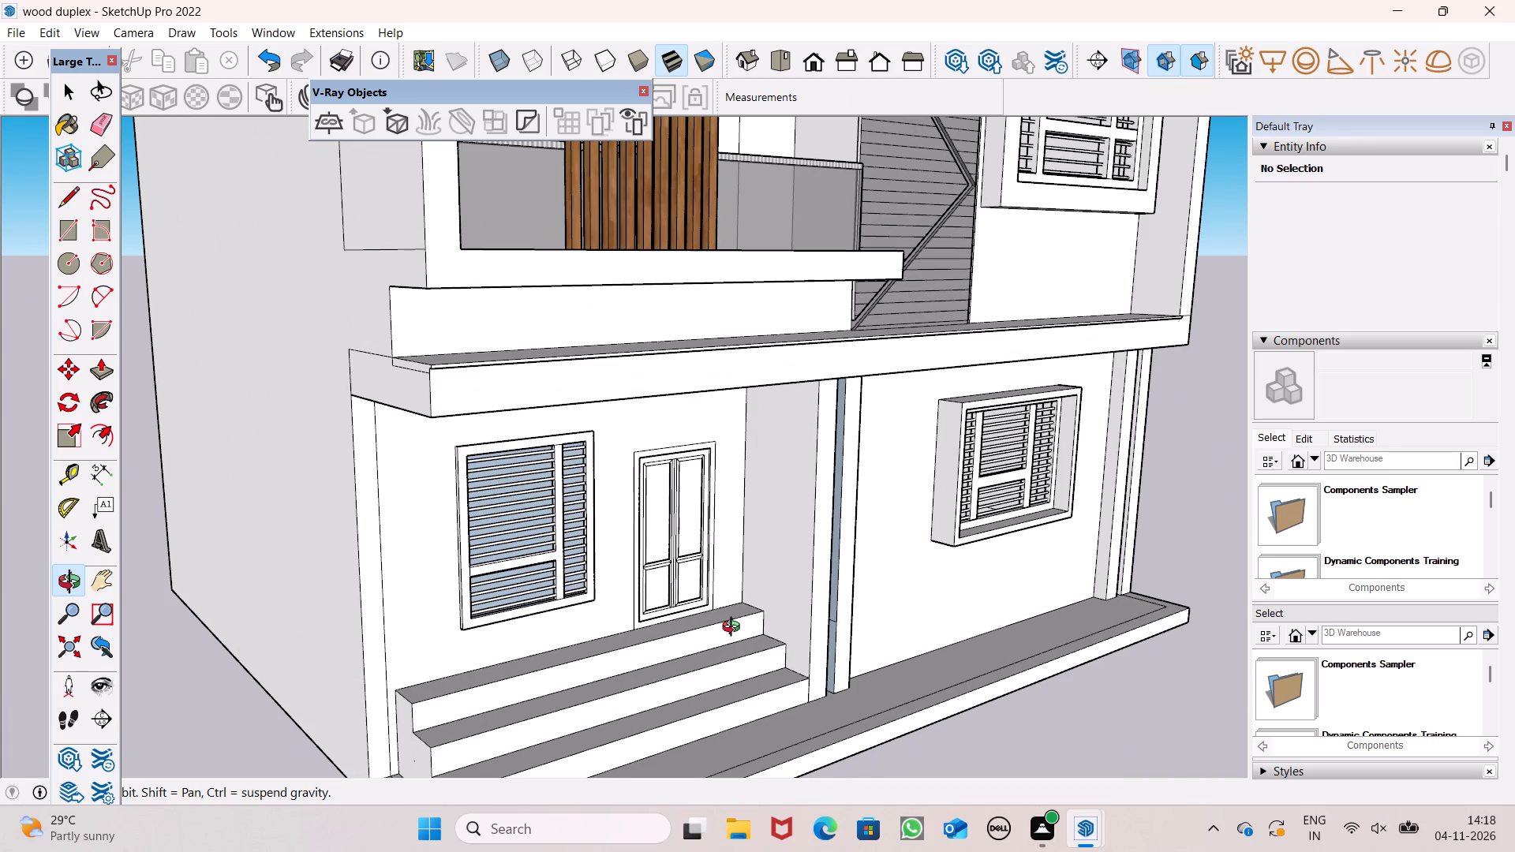
scroll(735, 629, "down", 4)
scroll(735, 629, "up", 4)
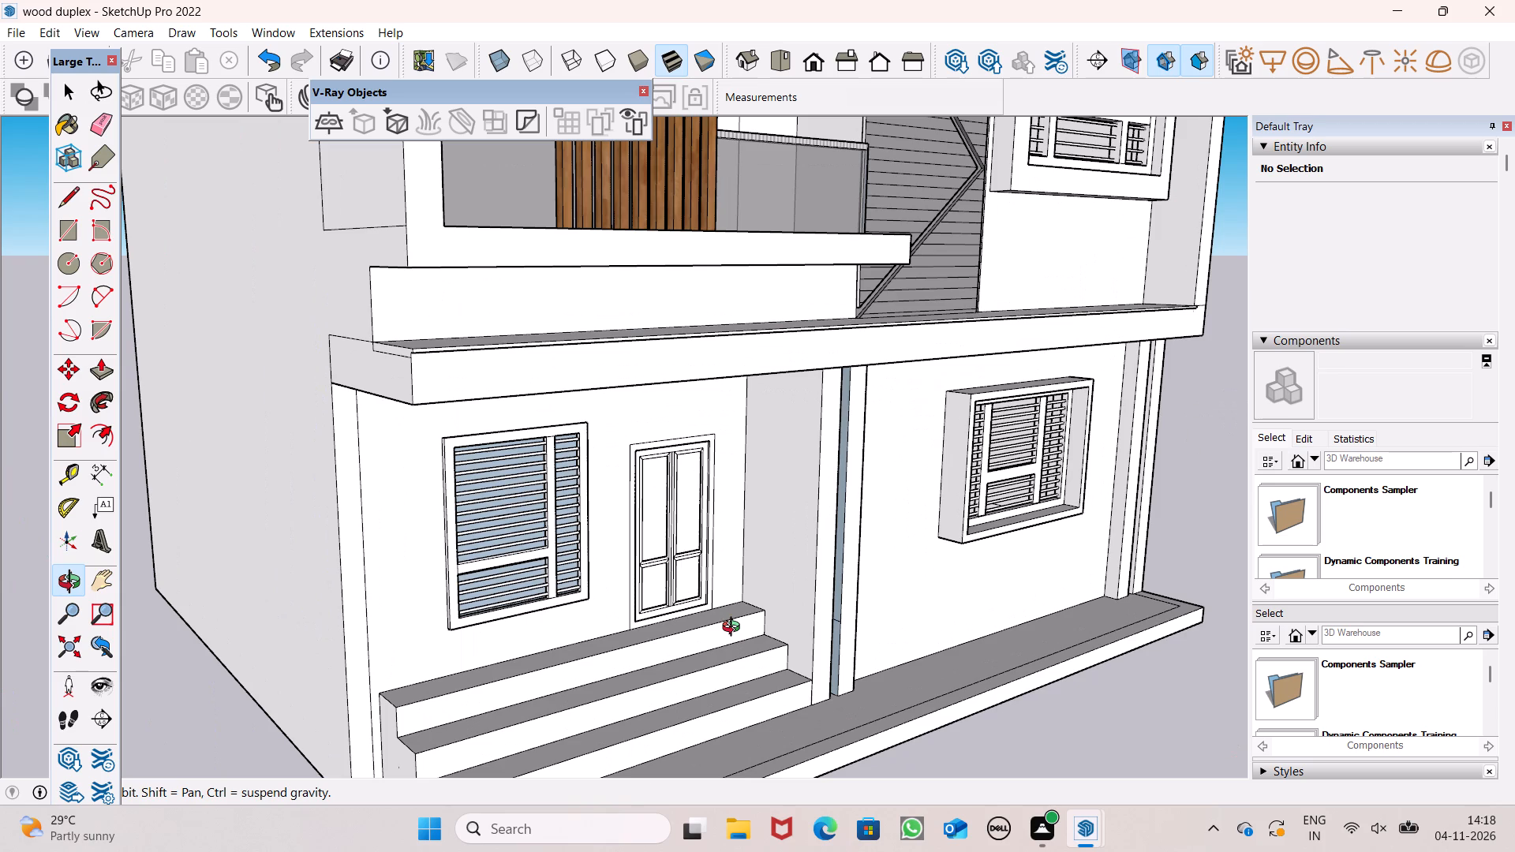
scroll(736, 611, "down", 6)
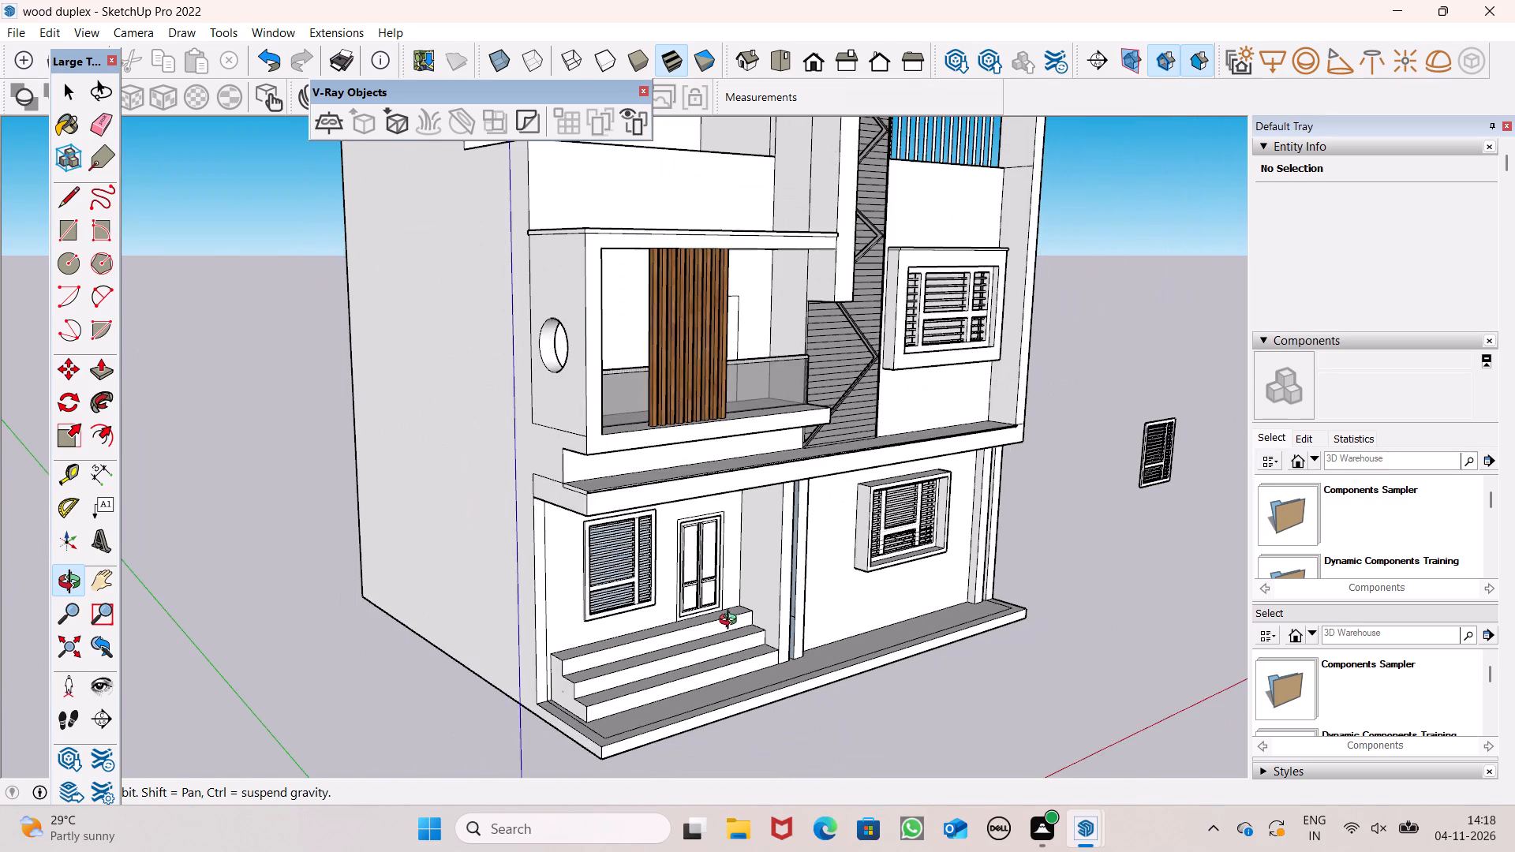
Examine the whole elevation, then the ground-floor steps, pillars and plinth, from several angles.
left_click_drag(747, 644, 391, 597)
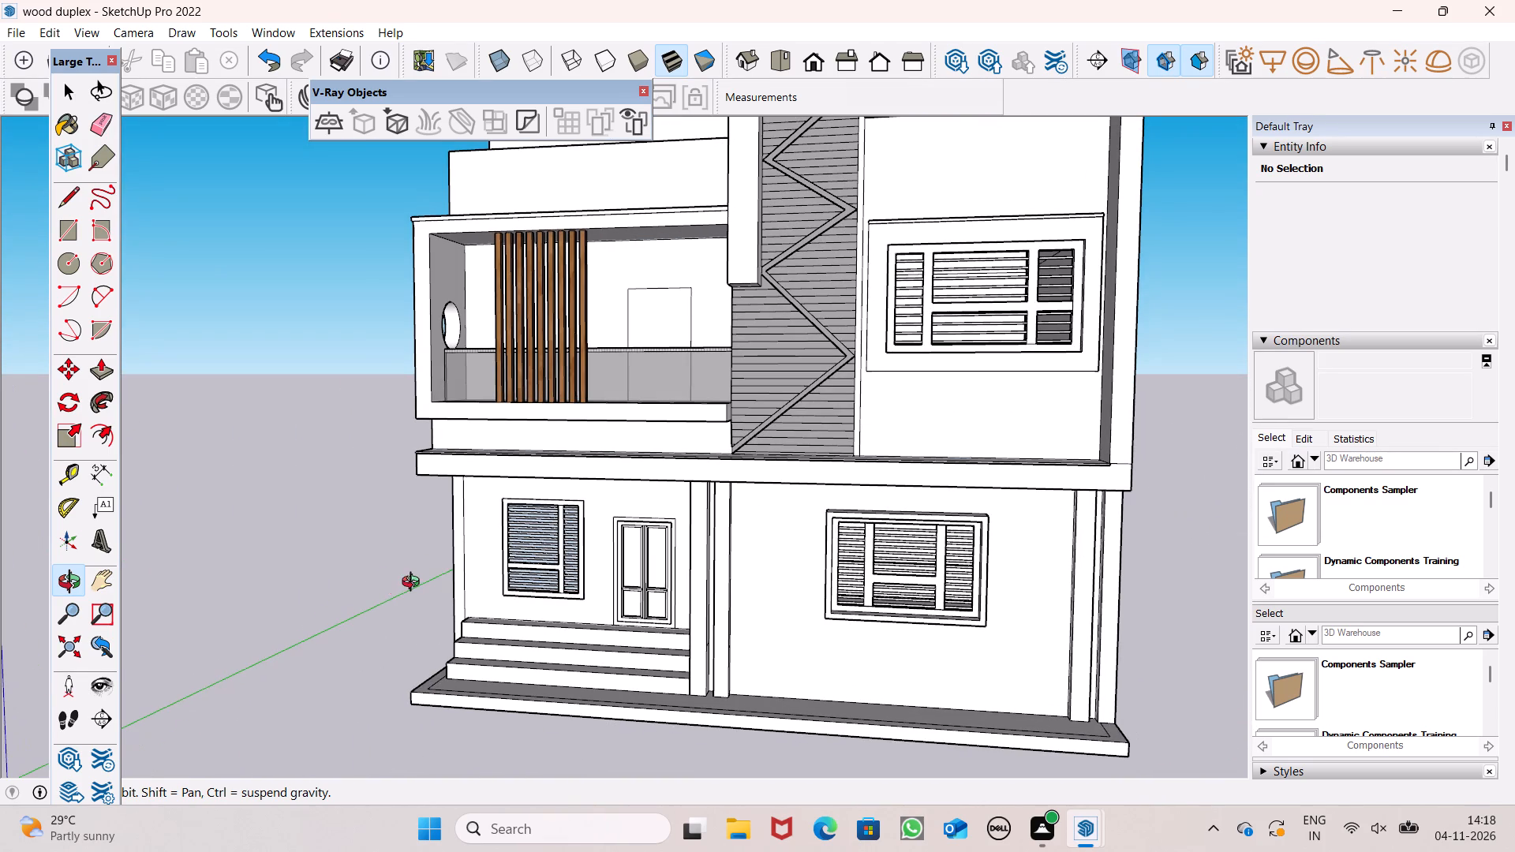
scroll(414, 584, "down", 2)
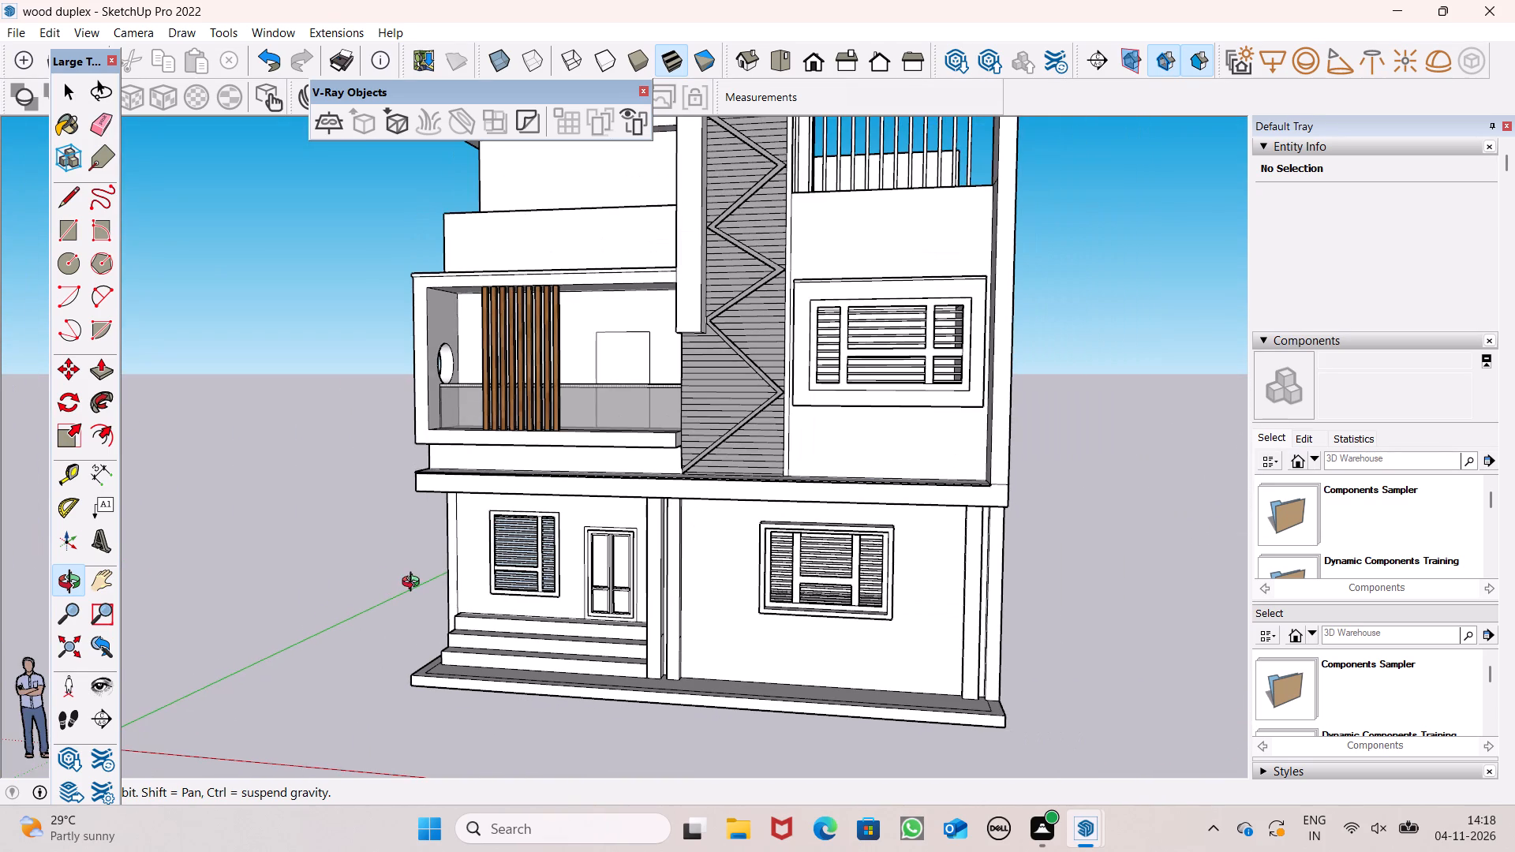
scroll(414, 584, "down", 3)
left_click_drag(481, 631, 454, 688)
left_click_drag(508, 649, 447, 655)
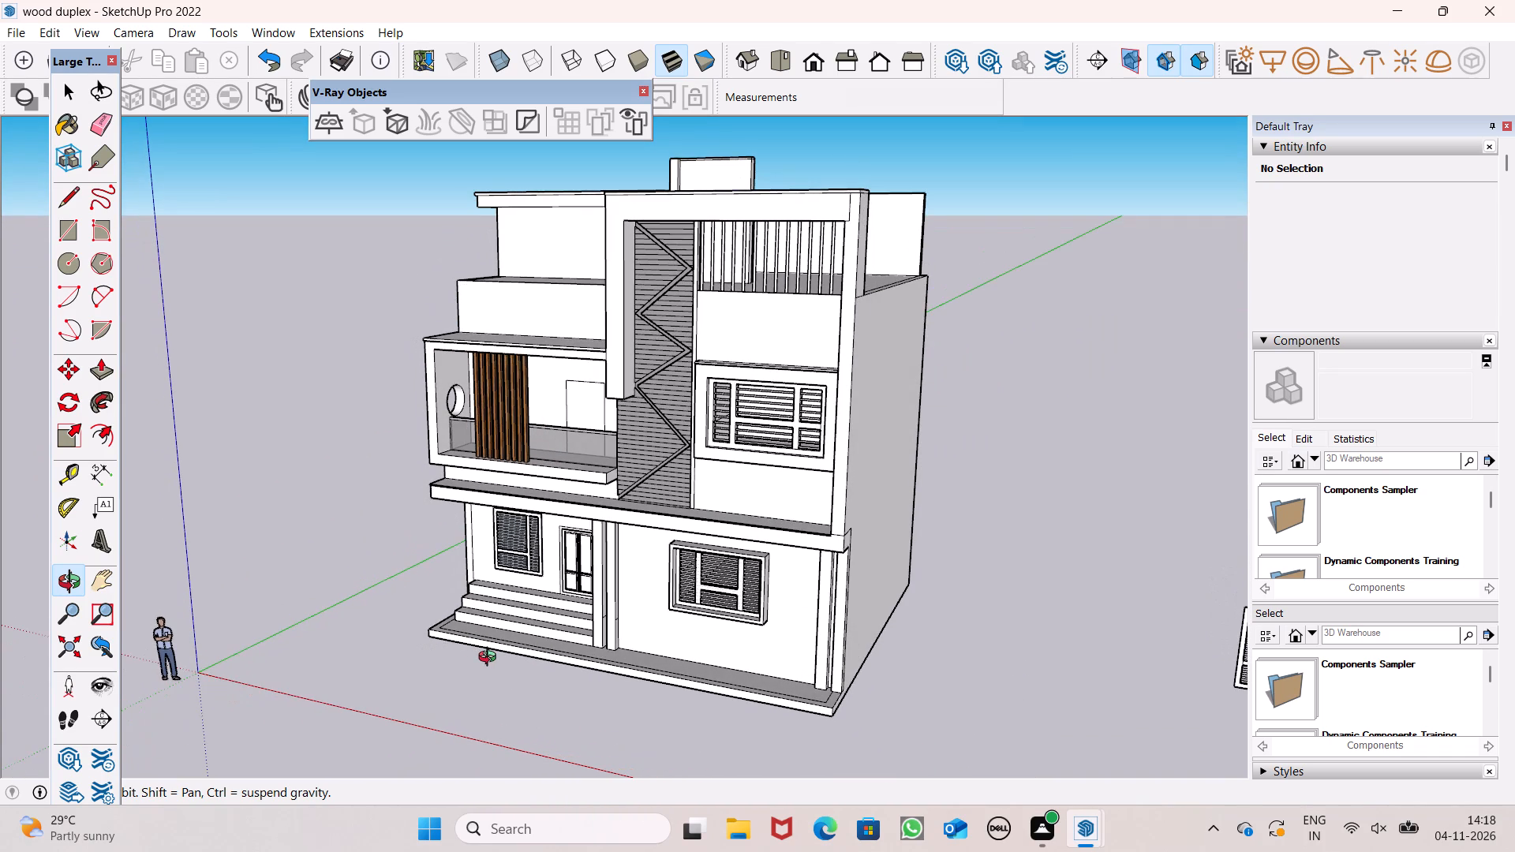
left_click_drag(499, 667, 765, 723)
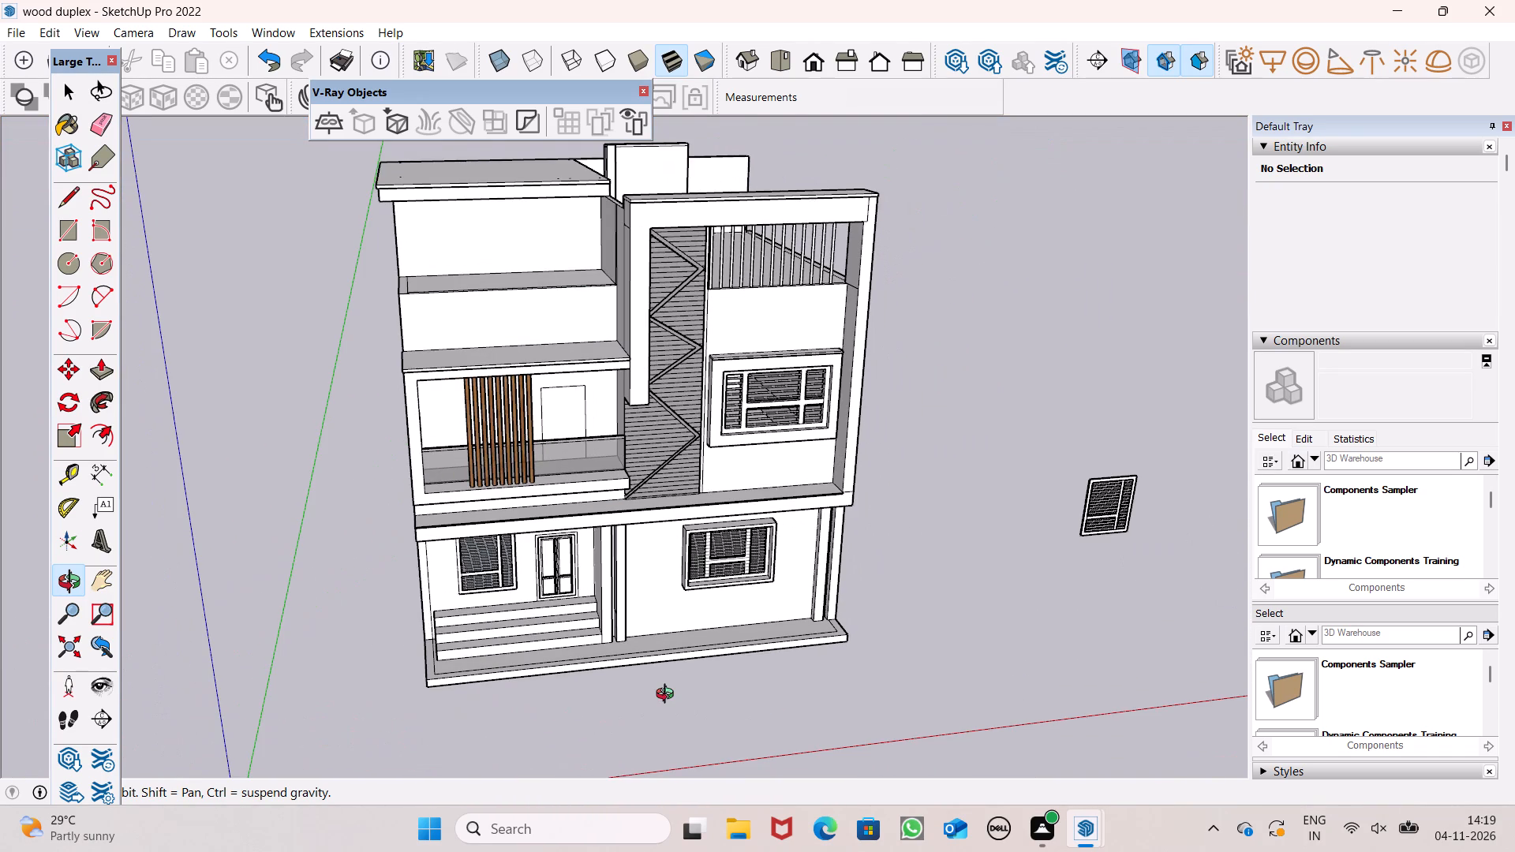
scroll(566, 666, "down", 5)
left_click_drag(577, 661, 442, 547)
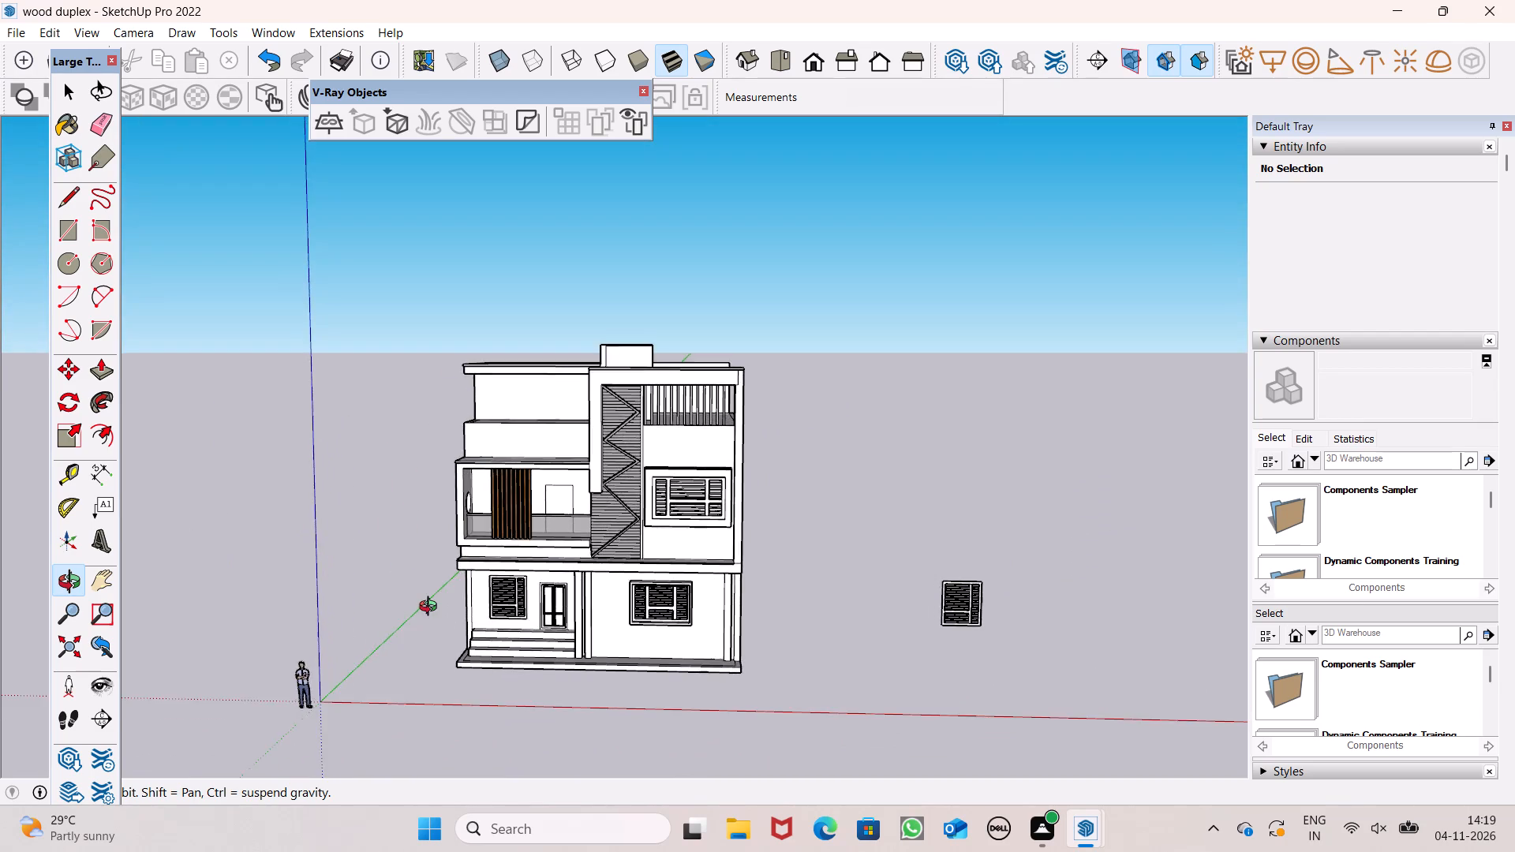
scroll(432, 608, "up", 4)
left_click_drag(441, 622, 413, 668, "shift")
scroll(543, 558, "up", 5)
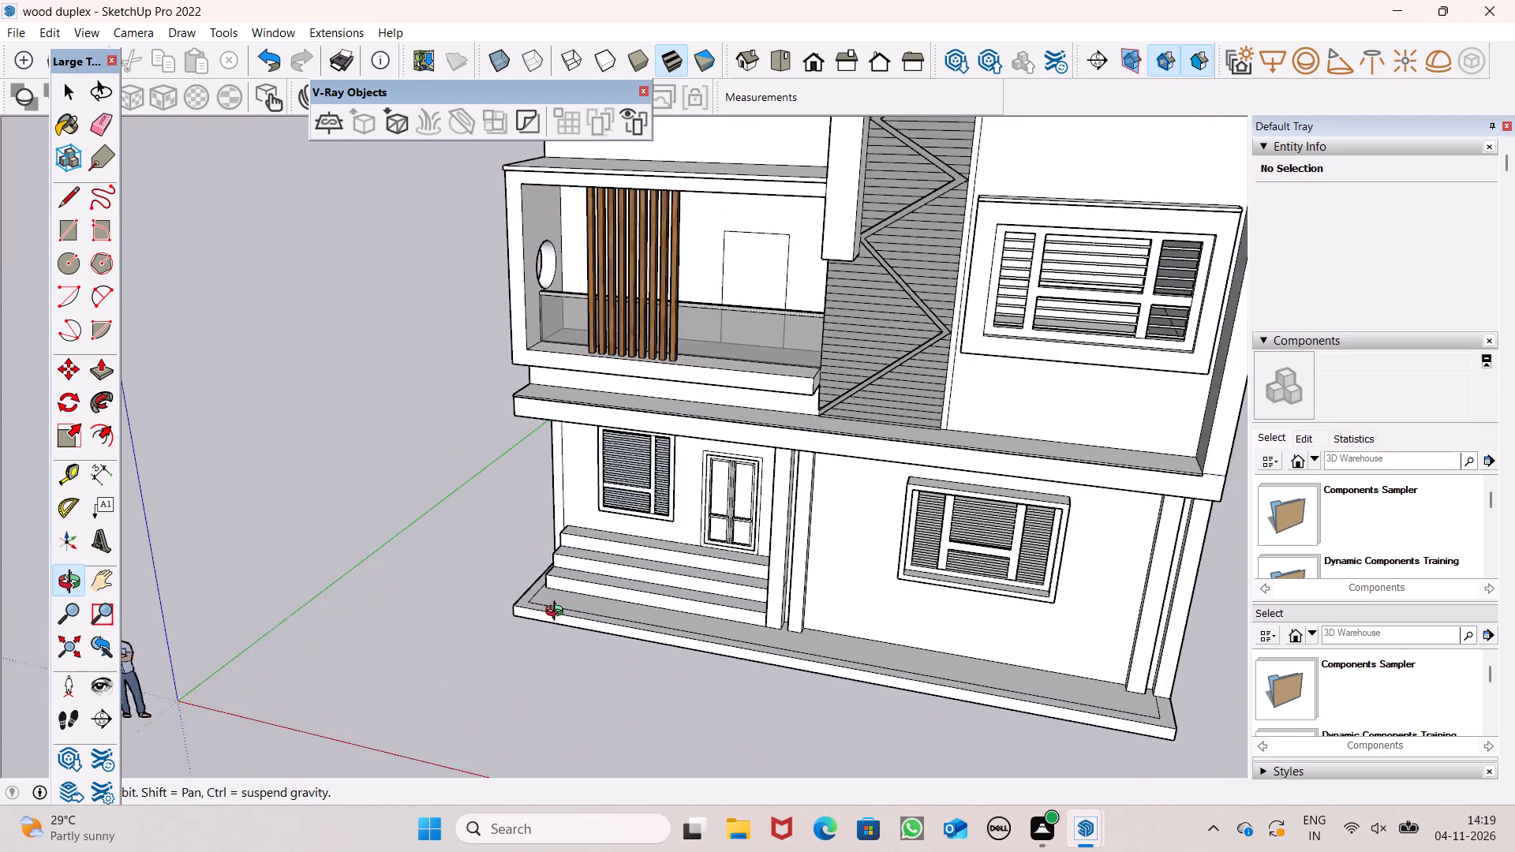
left_click_drag(559, 614, 530, 557, "shift")
left_click_drag(530, 557, 529, 572)
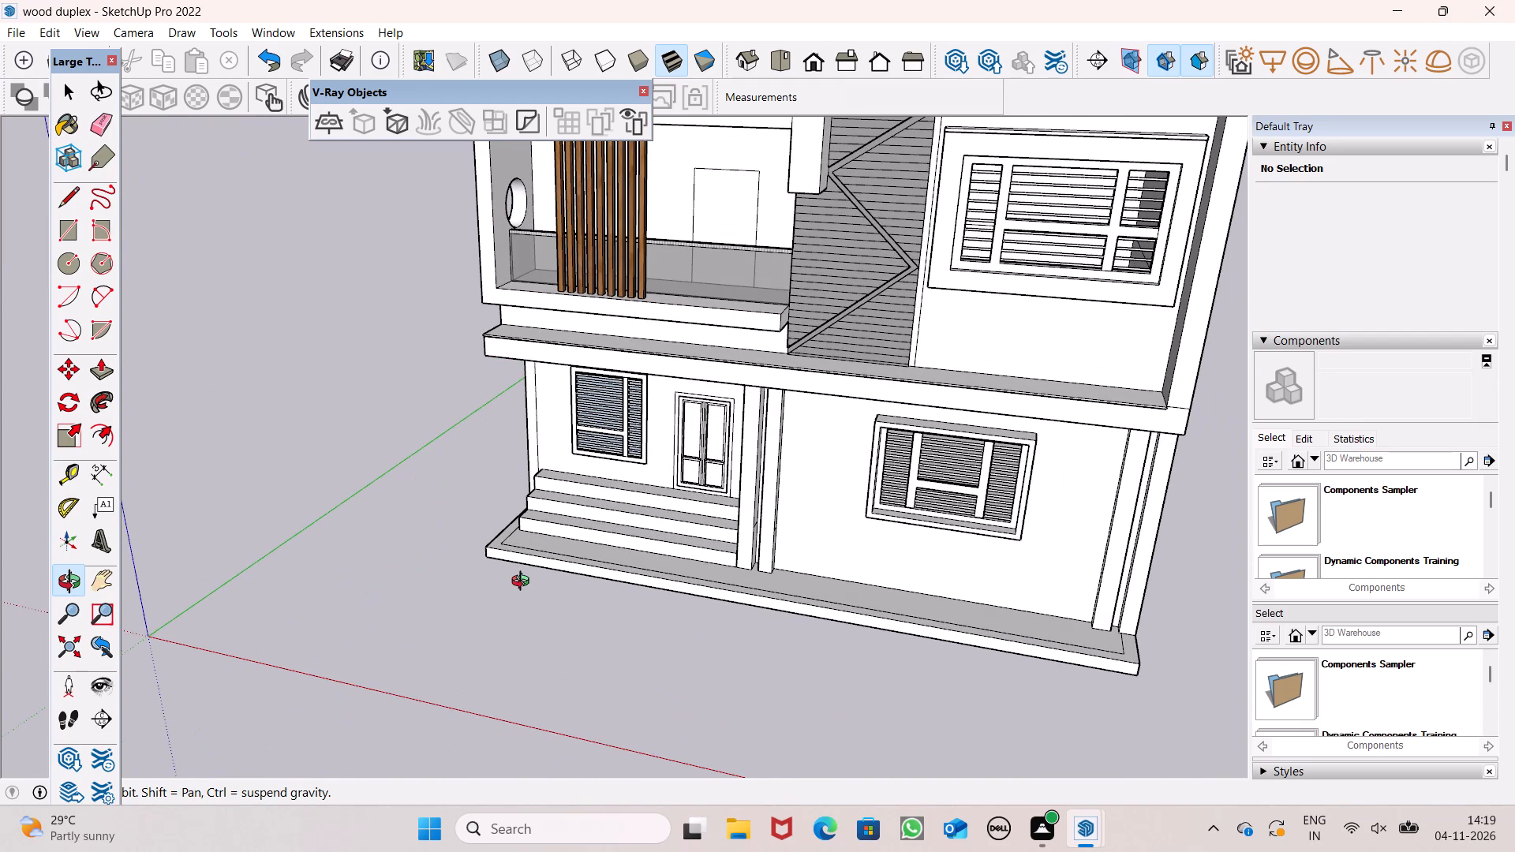
left_click_drag(544, 608, 738, 692)
left_click(738, 692)
left_click_drag(622, 749, 637, 765)
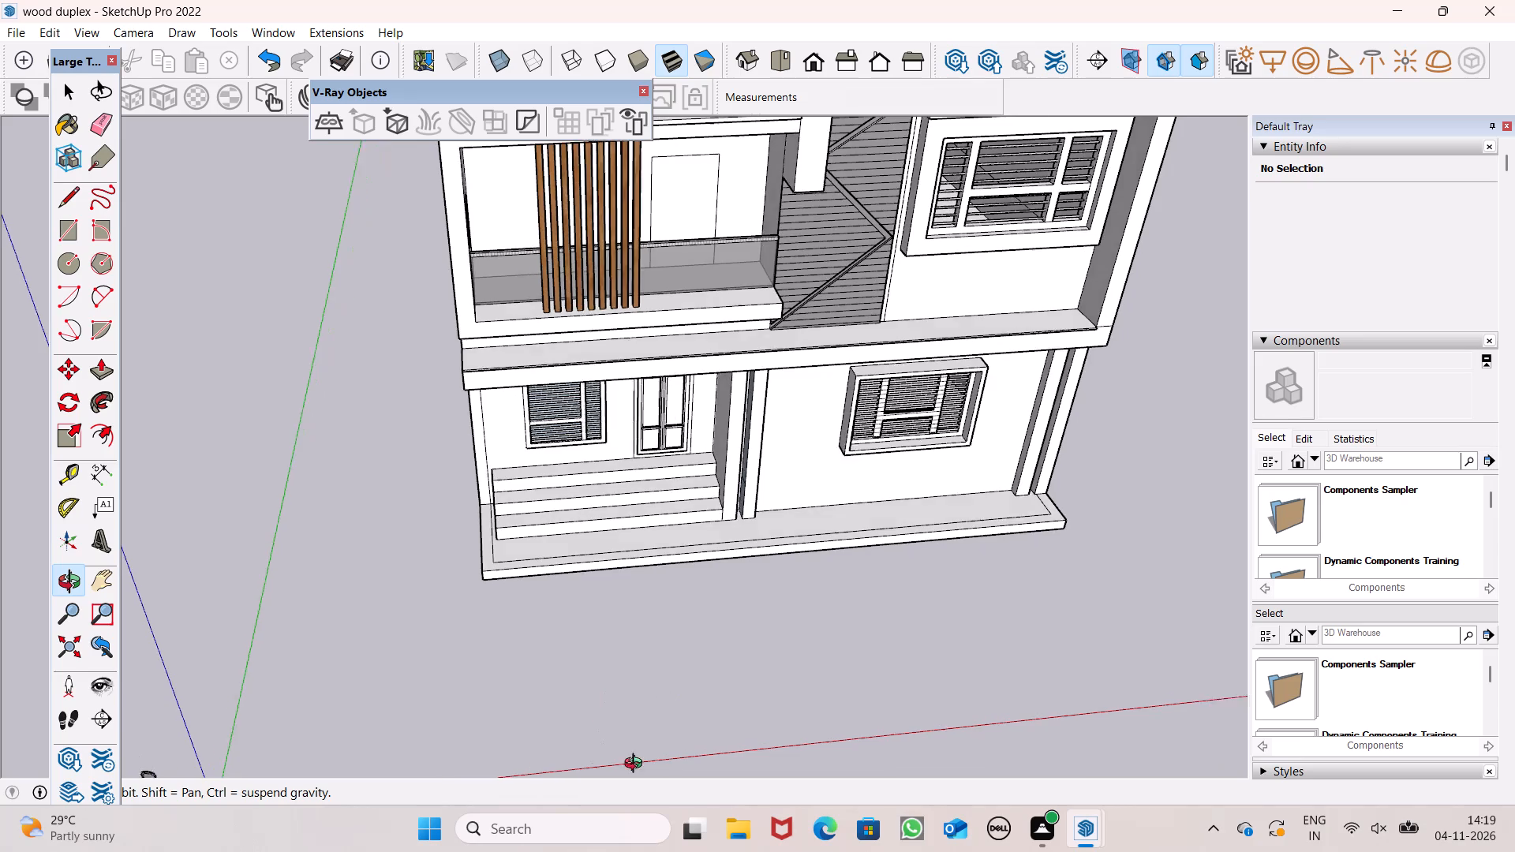
left_click_drag(637, 765, 651, 789)
scroll(499, 536, "up", 5)
left_click_drag(499, 536, 503, 562, "shift")
left_click_drag(503, 590, 384, 574)
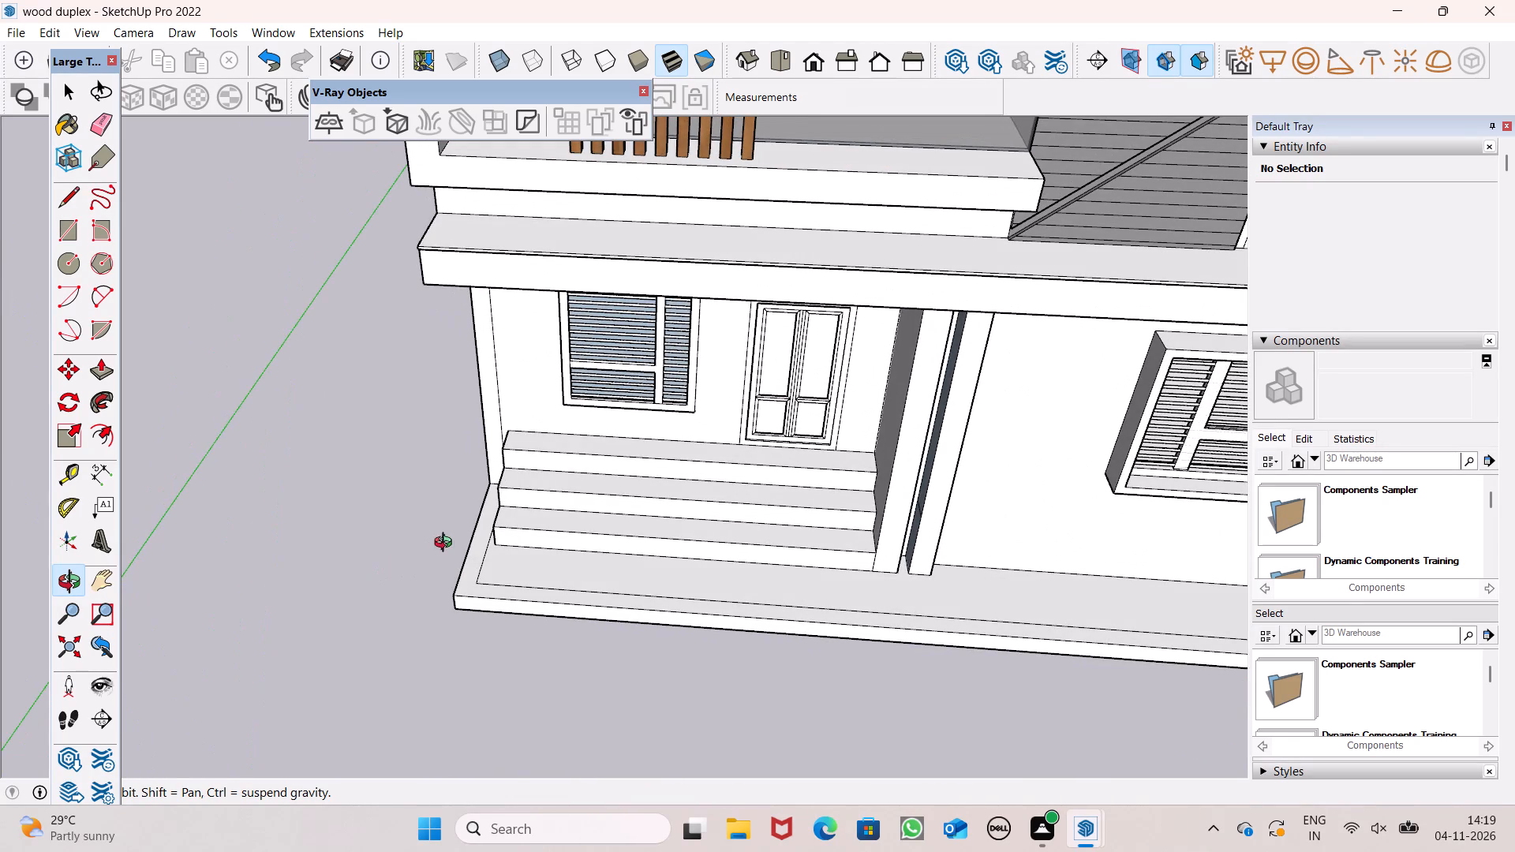
left_click_drag(578, 600, 948, 532)
left_click_drag(600, 523, 593, 558, "shift")
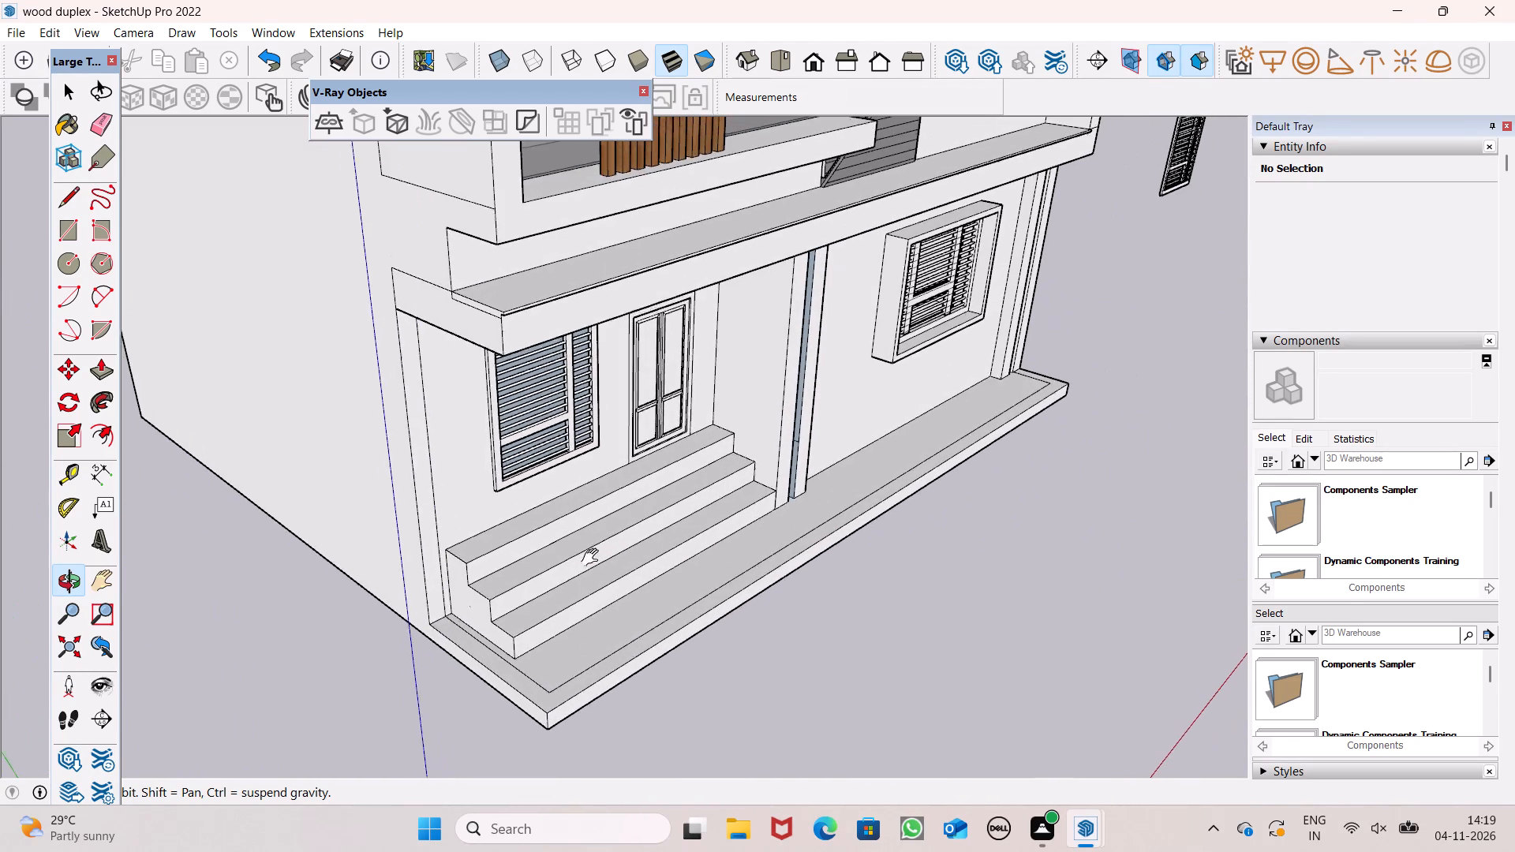
left_click_drag(593, 558, 593, 559, "shift")
left_click_drag(521, 673, 224, 688)
scroll(384, 566, "down", 4)
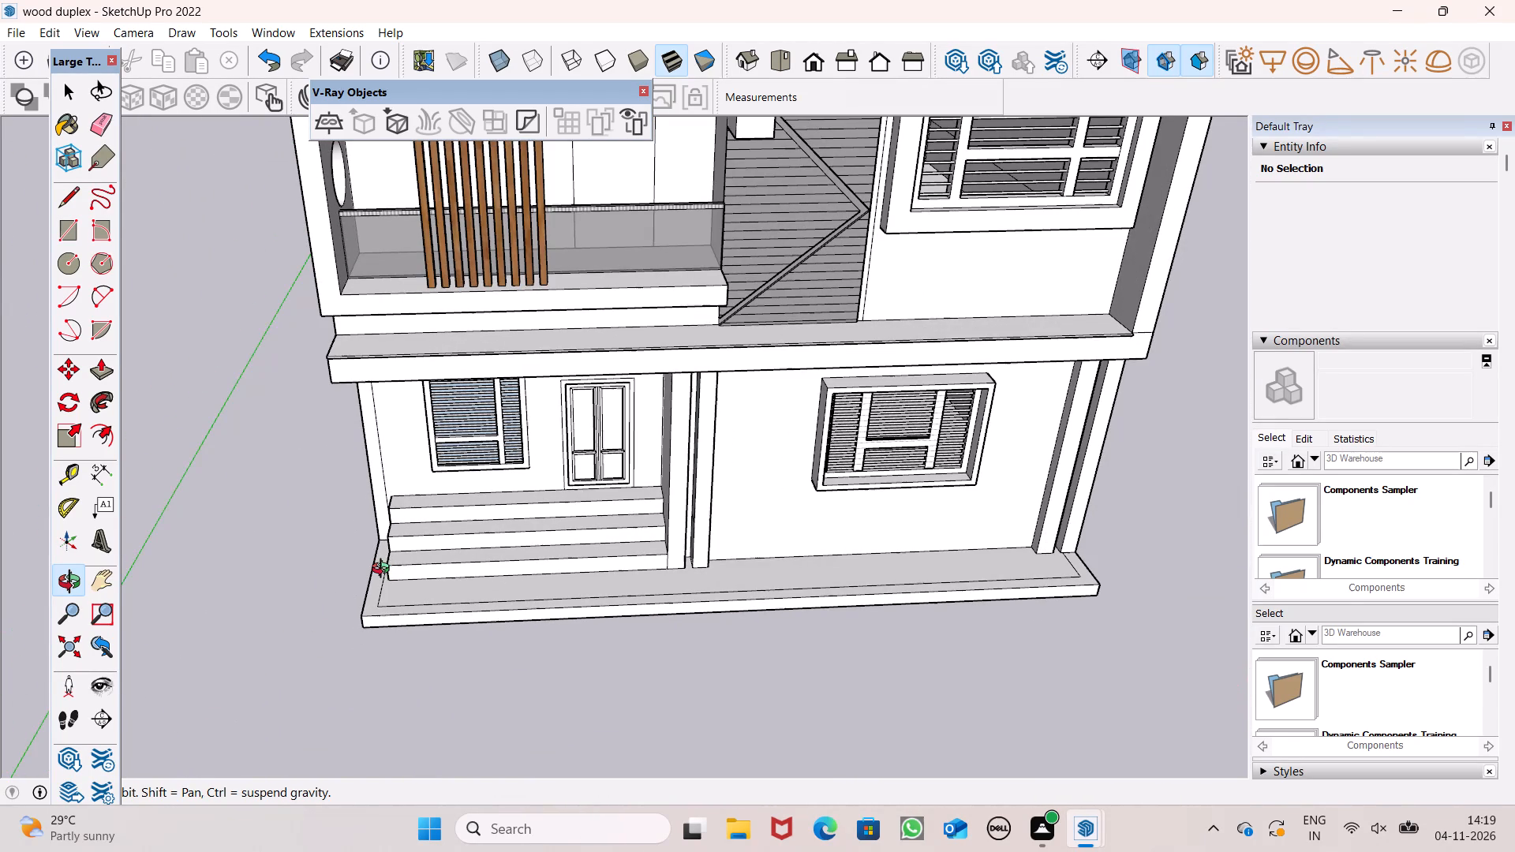
scroll(384, 570, "down", 2)
left_click_drag(389, 573, 380, 578, "shift")
left_click_drag(383, 589, 441, 622)
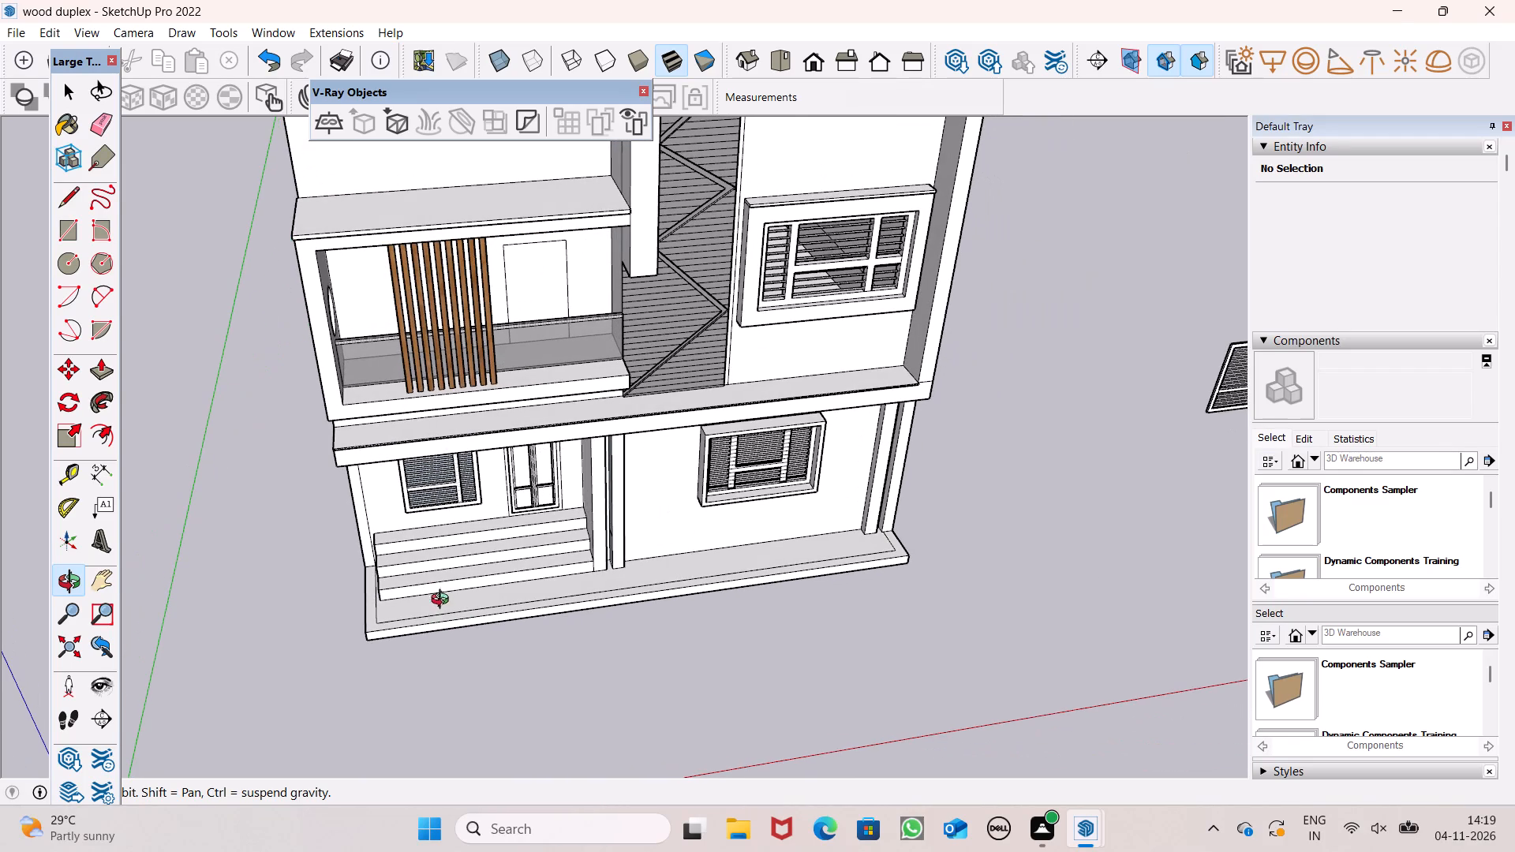
left_click_drag(460, 618, 490, 607)
left_click_drag(582, 638, 477, 607, "shift")
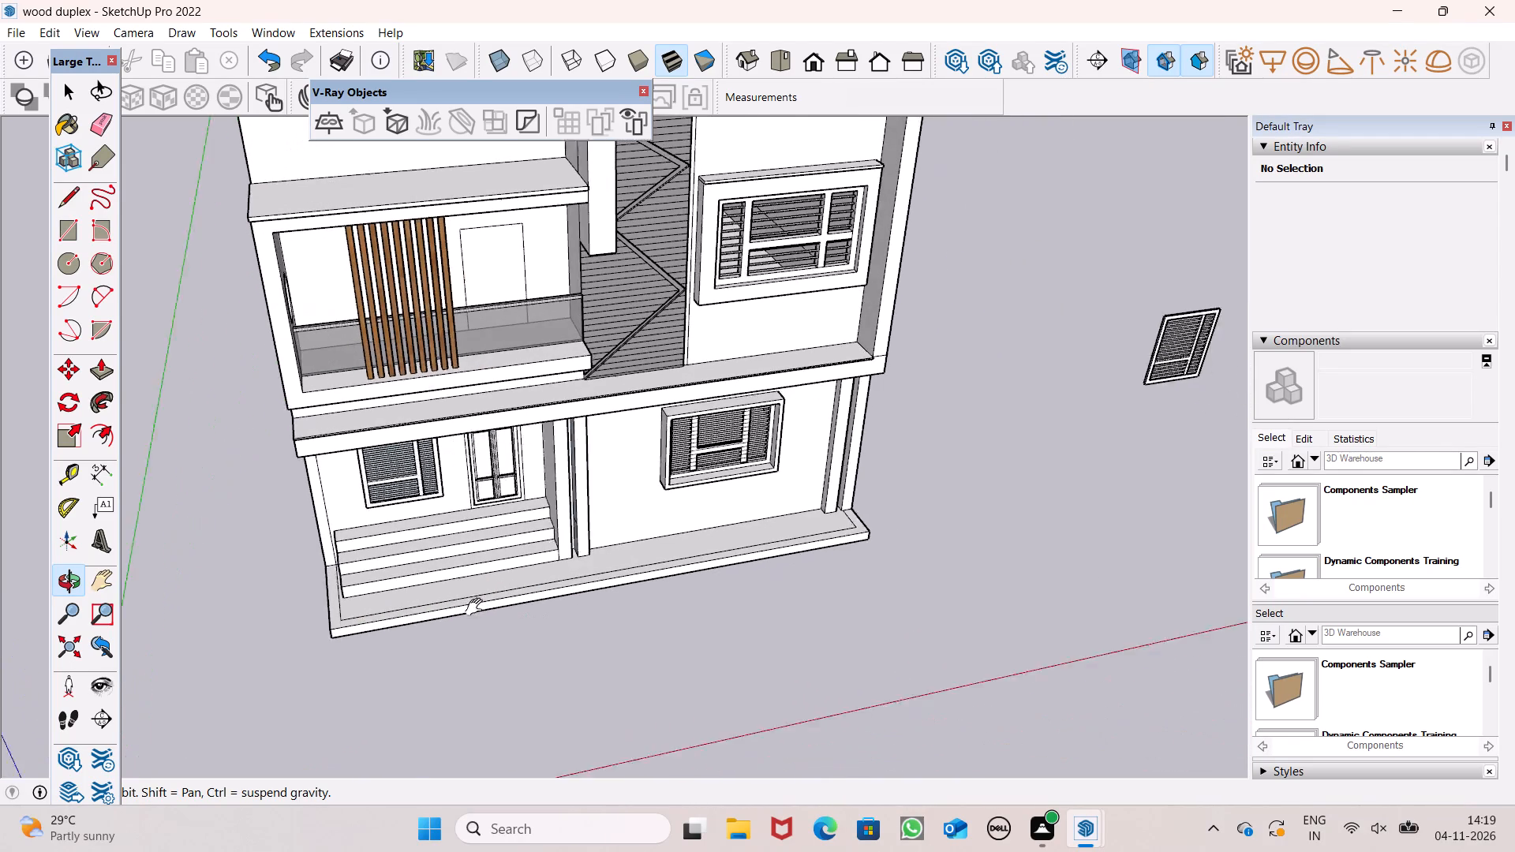
left_click_drag(477, 607, 472, 607, "shift")
left_click_drag(595, 612, 464, 584)
left_click(463, 584, "shift")
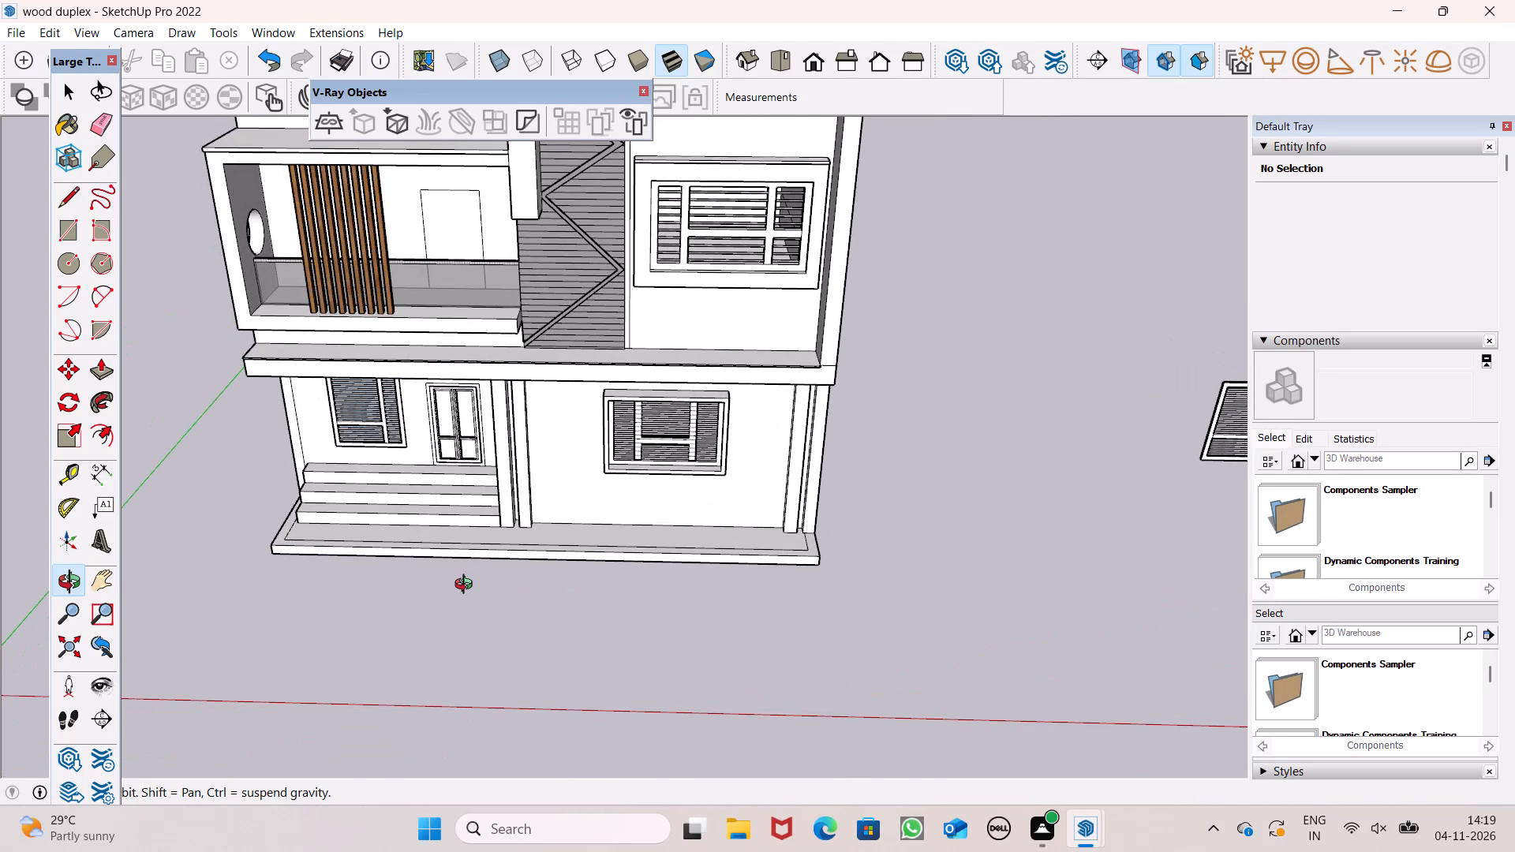
left_click_drag(471, 588, 627, 626)
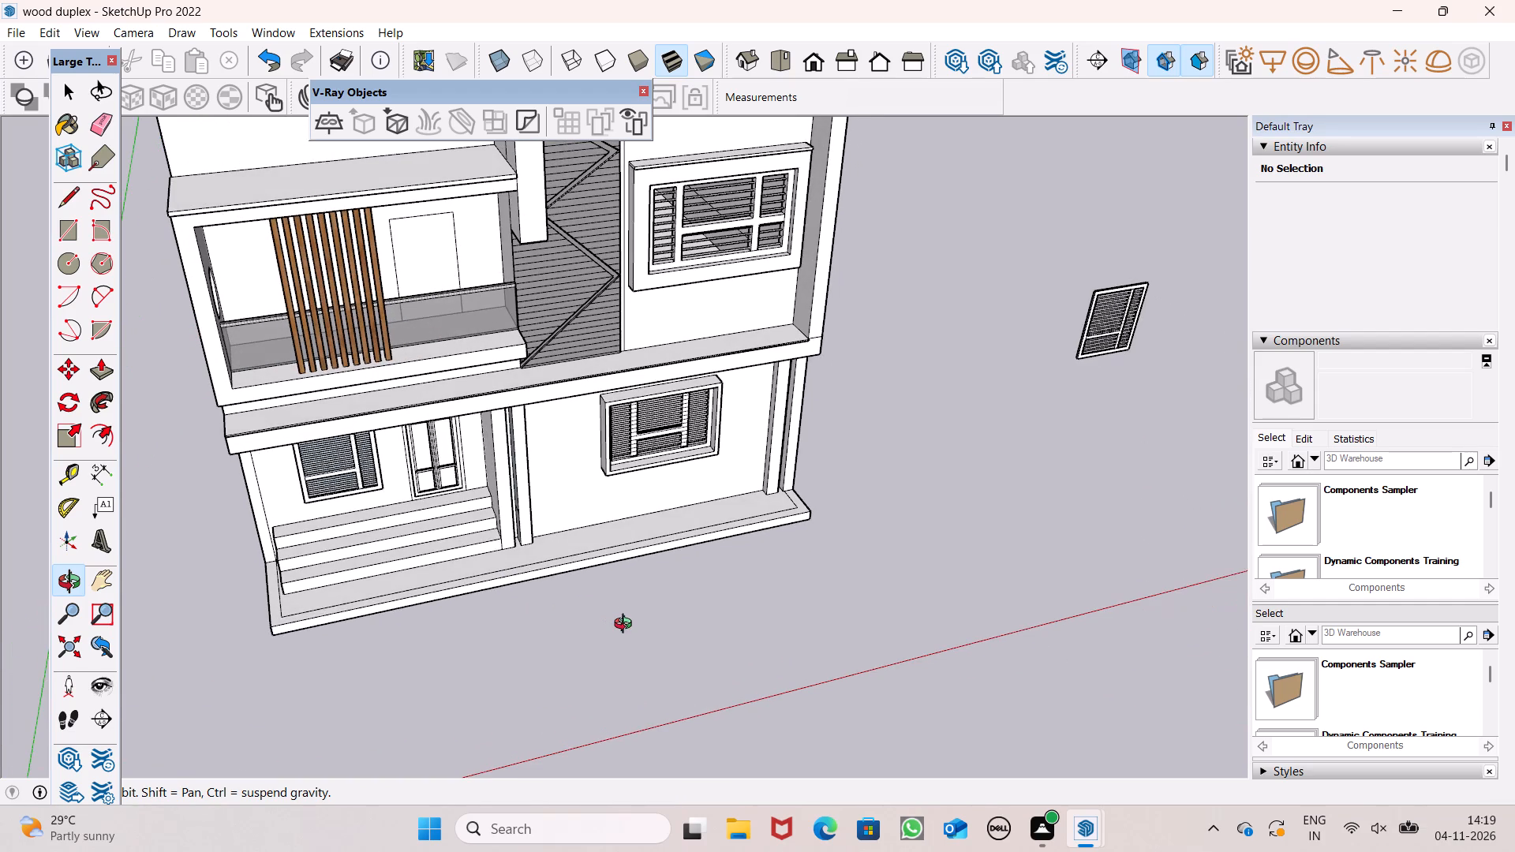
left_click_drag(627, 626, 630, 626)
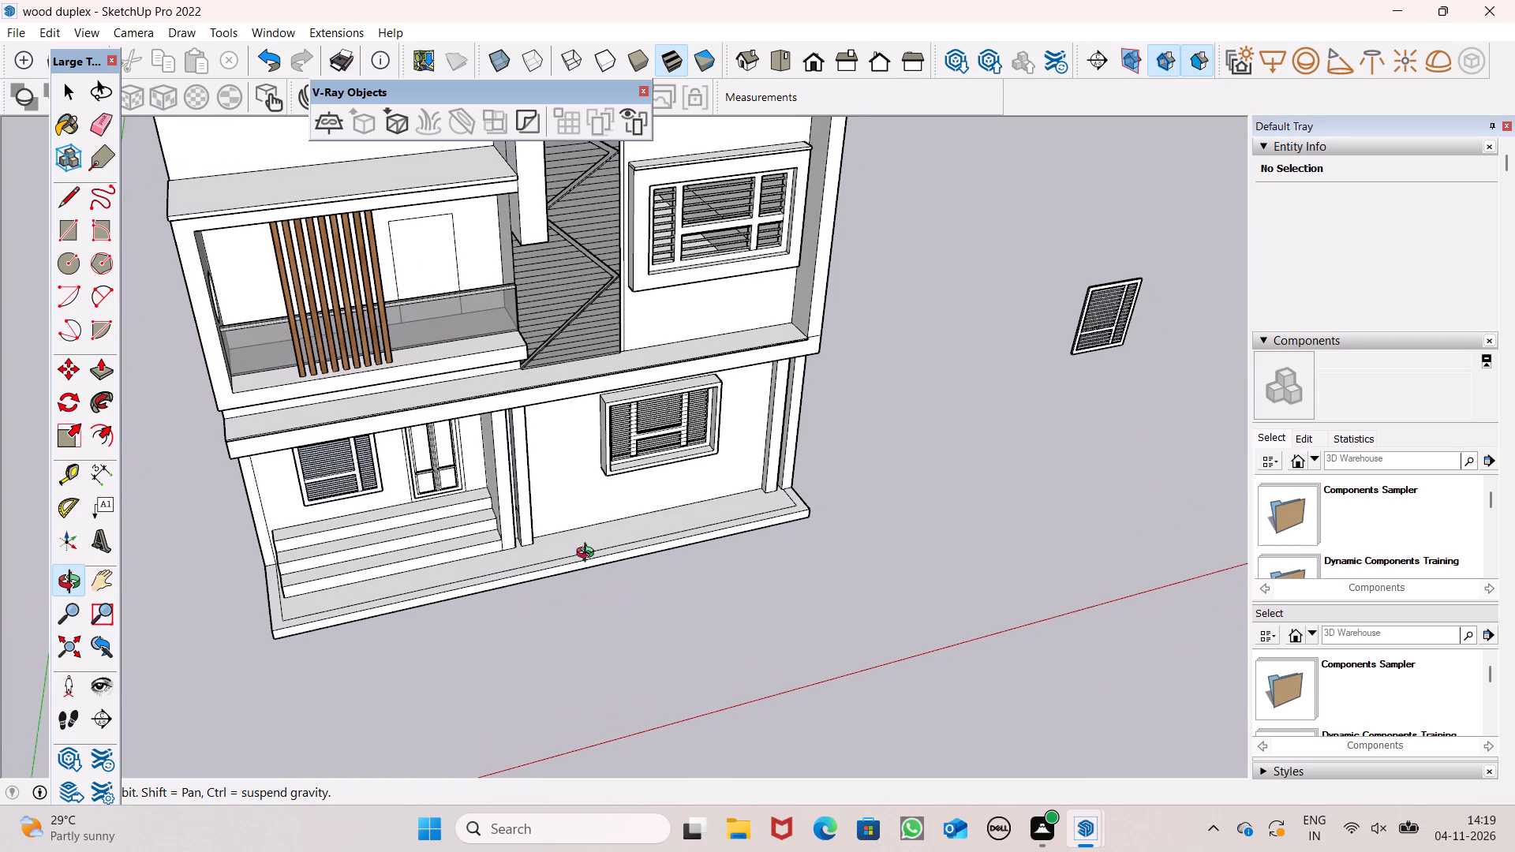
Place a guide on the plinth top parallel to the windowed wall's base, about 2' 4" in front of it.
scroll(554, 532, "up", 3)
left_click_drag(555, 540, 562, 566, "shift")
left_click_drag(570, 596, 583, 639)
scroll(602, 550, "up", 4)
left_click_drag(623, 573, 616, 574, "shift")
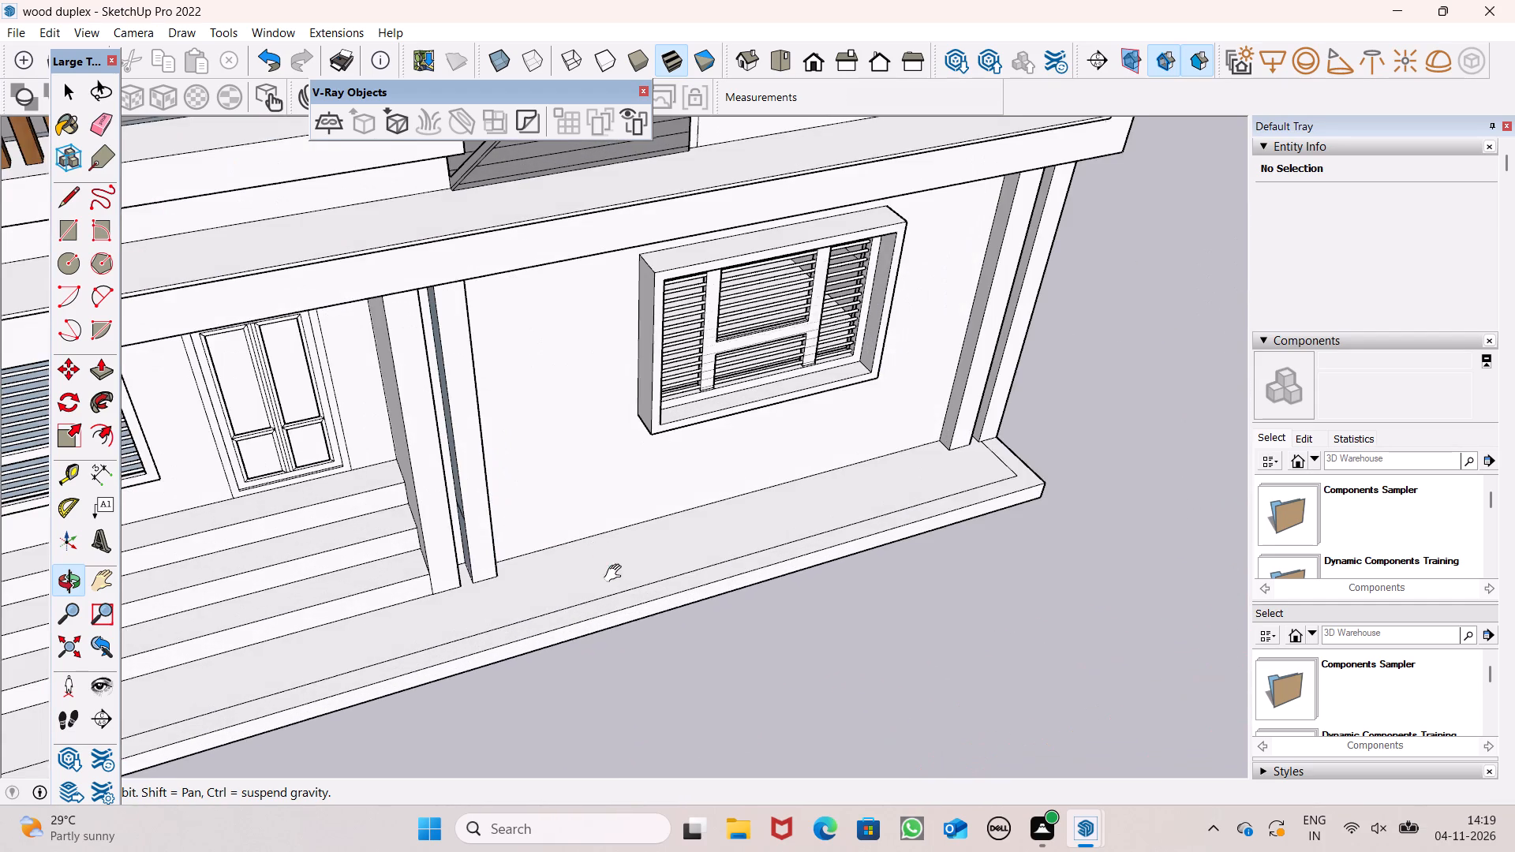
left_click_drag(616, 574, 604, 573, "shift")
key("t")
scroll(713, 541, "up", 3)
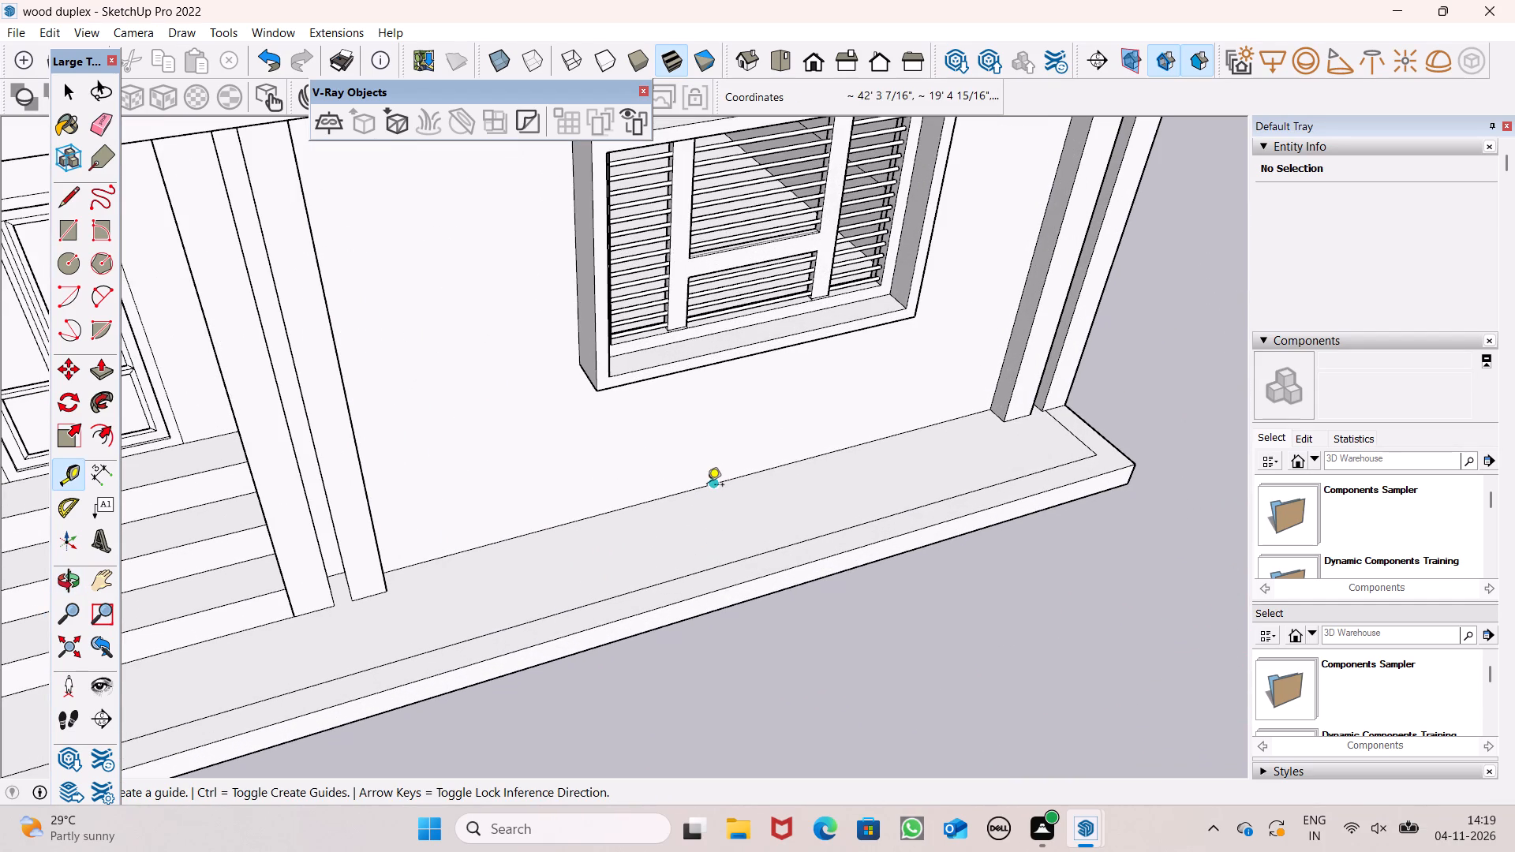
left_click(708, 486)
scroll(897, 492, "up", 3)
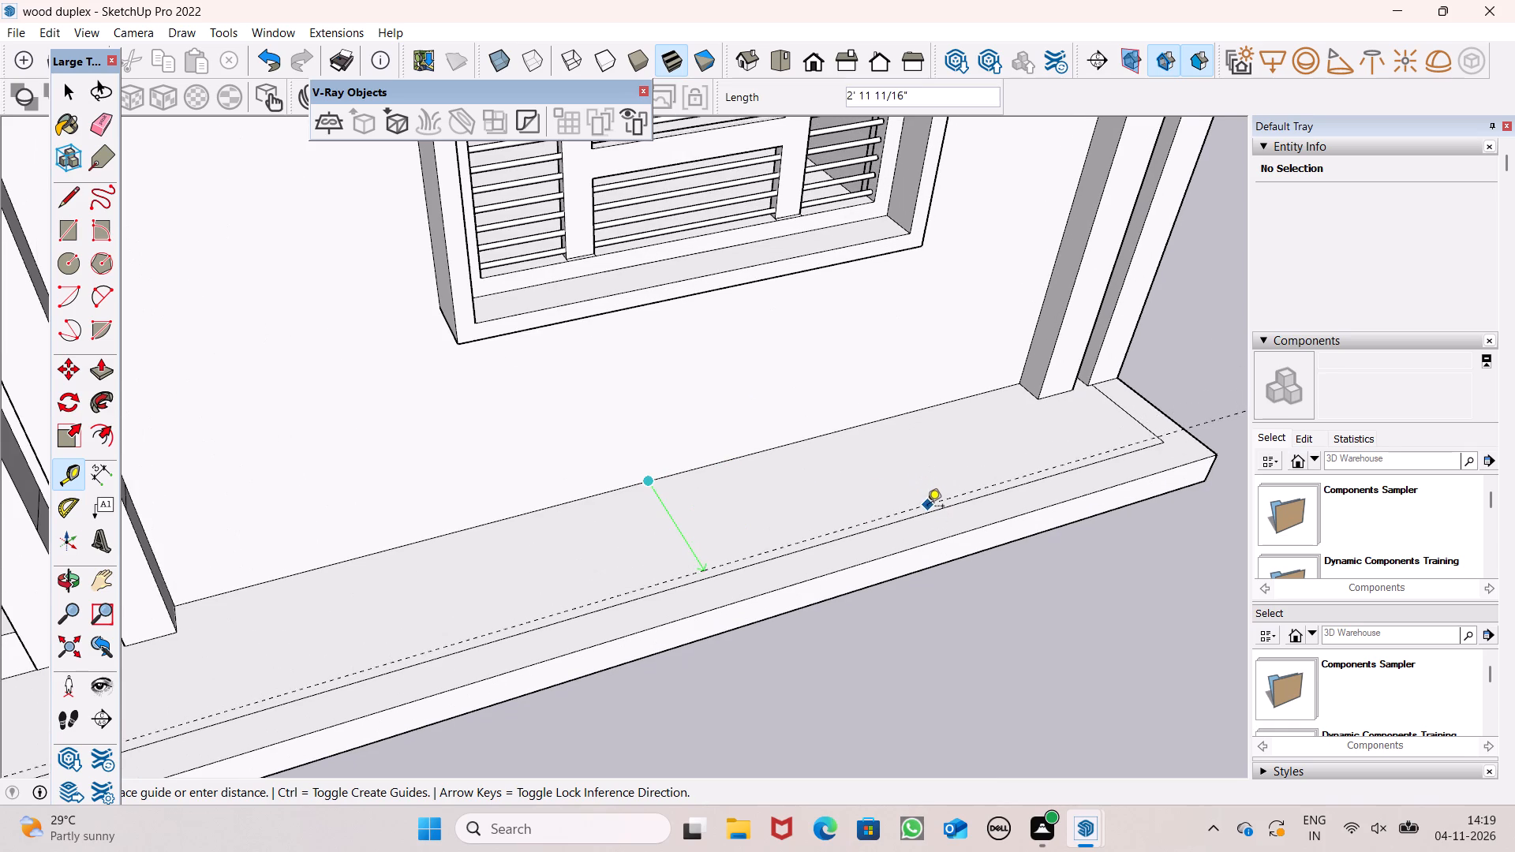
left_click(924, 489)
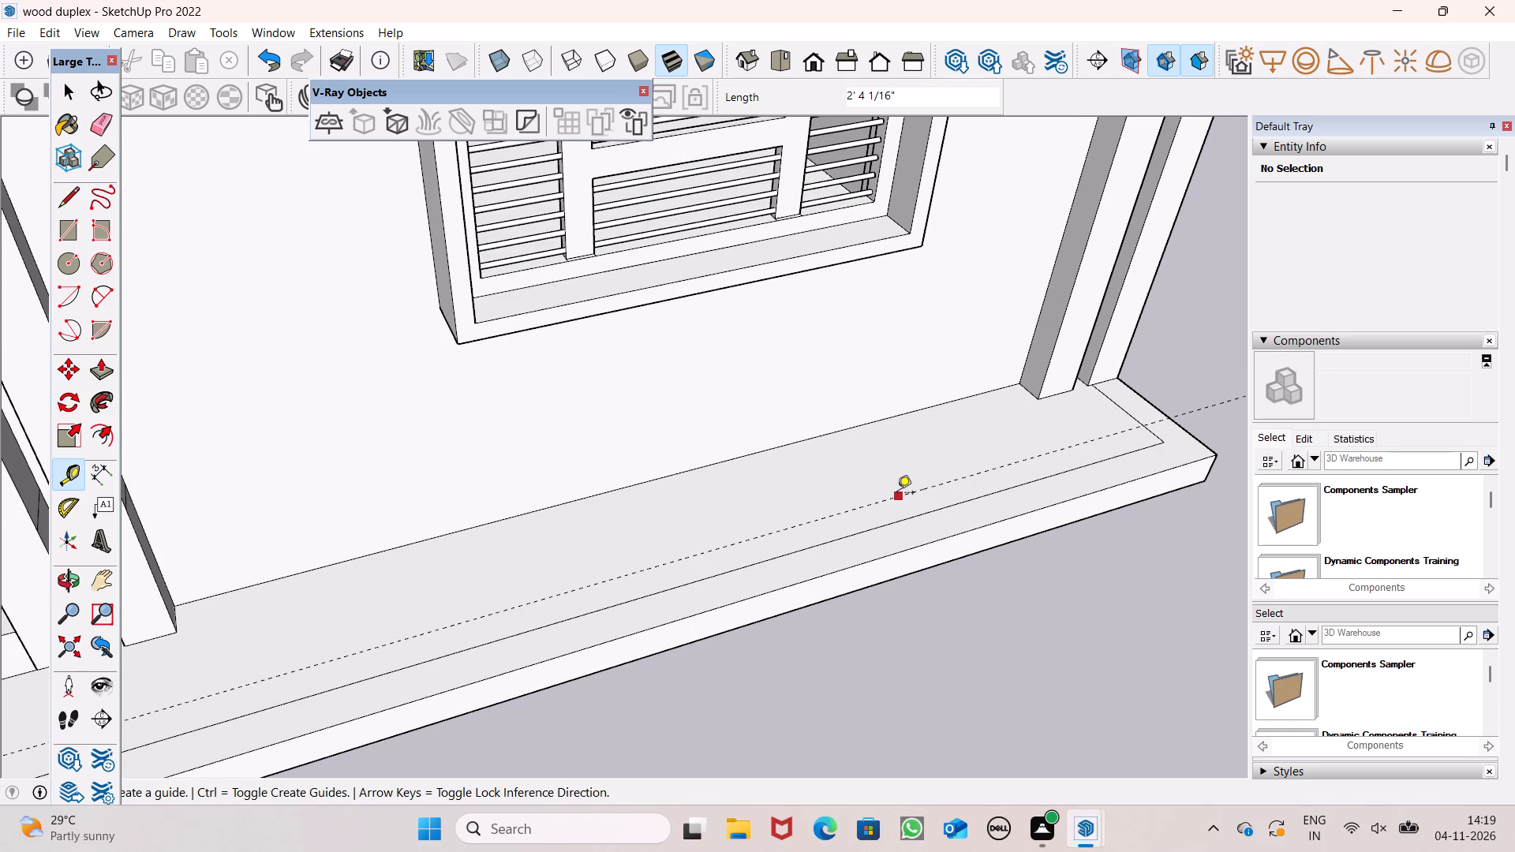
Place two guides across the plinth top, through the inner front corners of the corner pillar and entrance pillar, about 18' 11" apart.
key("t")
left_click(1114, 398)
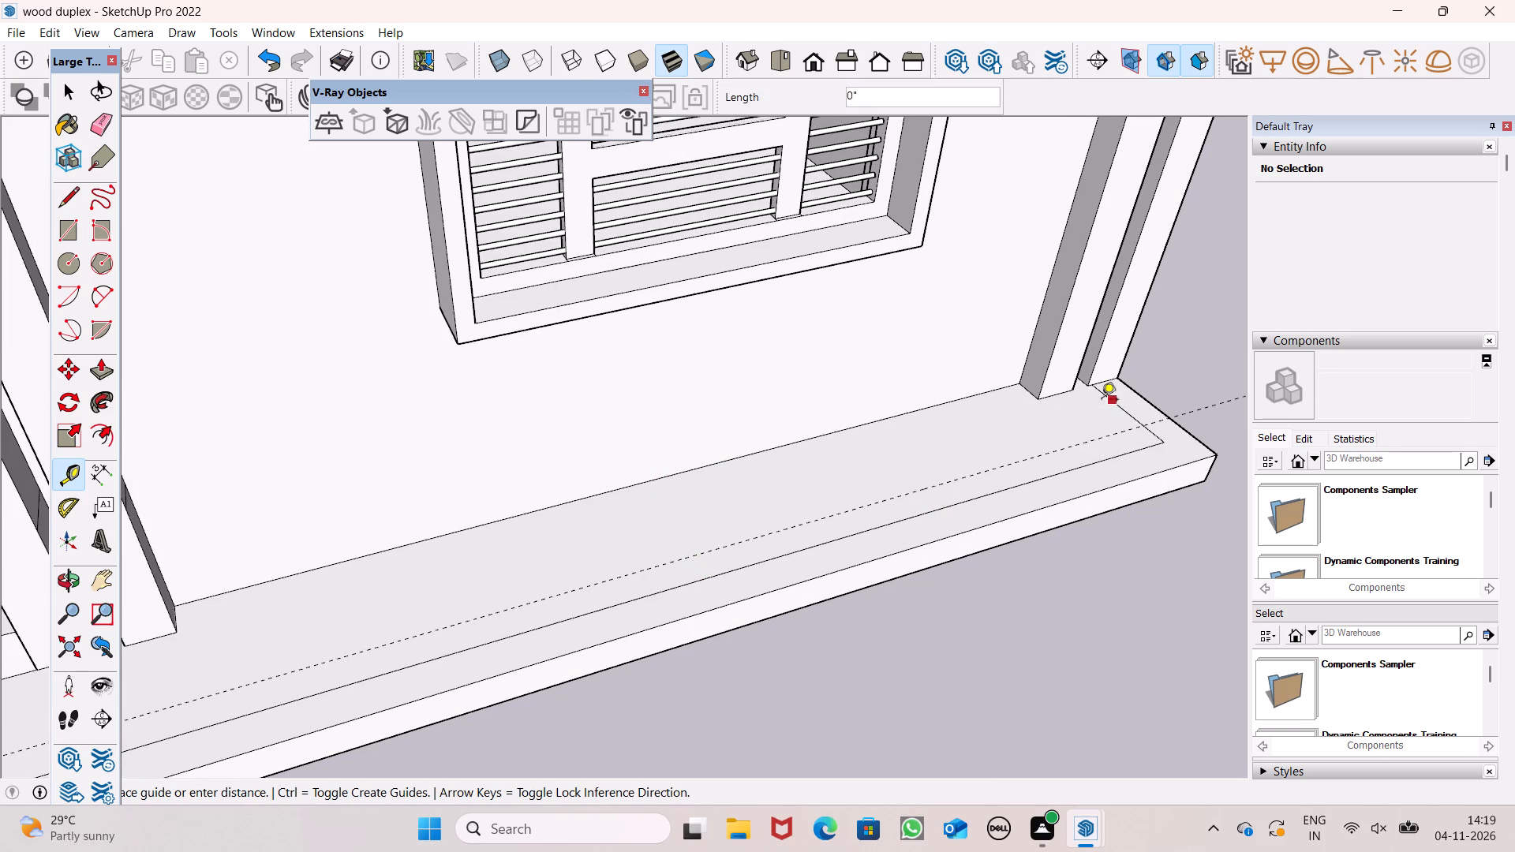
left_click(1043, 398)
scroll(1049, 394, "down", 3)
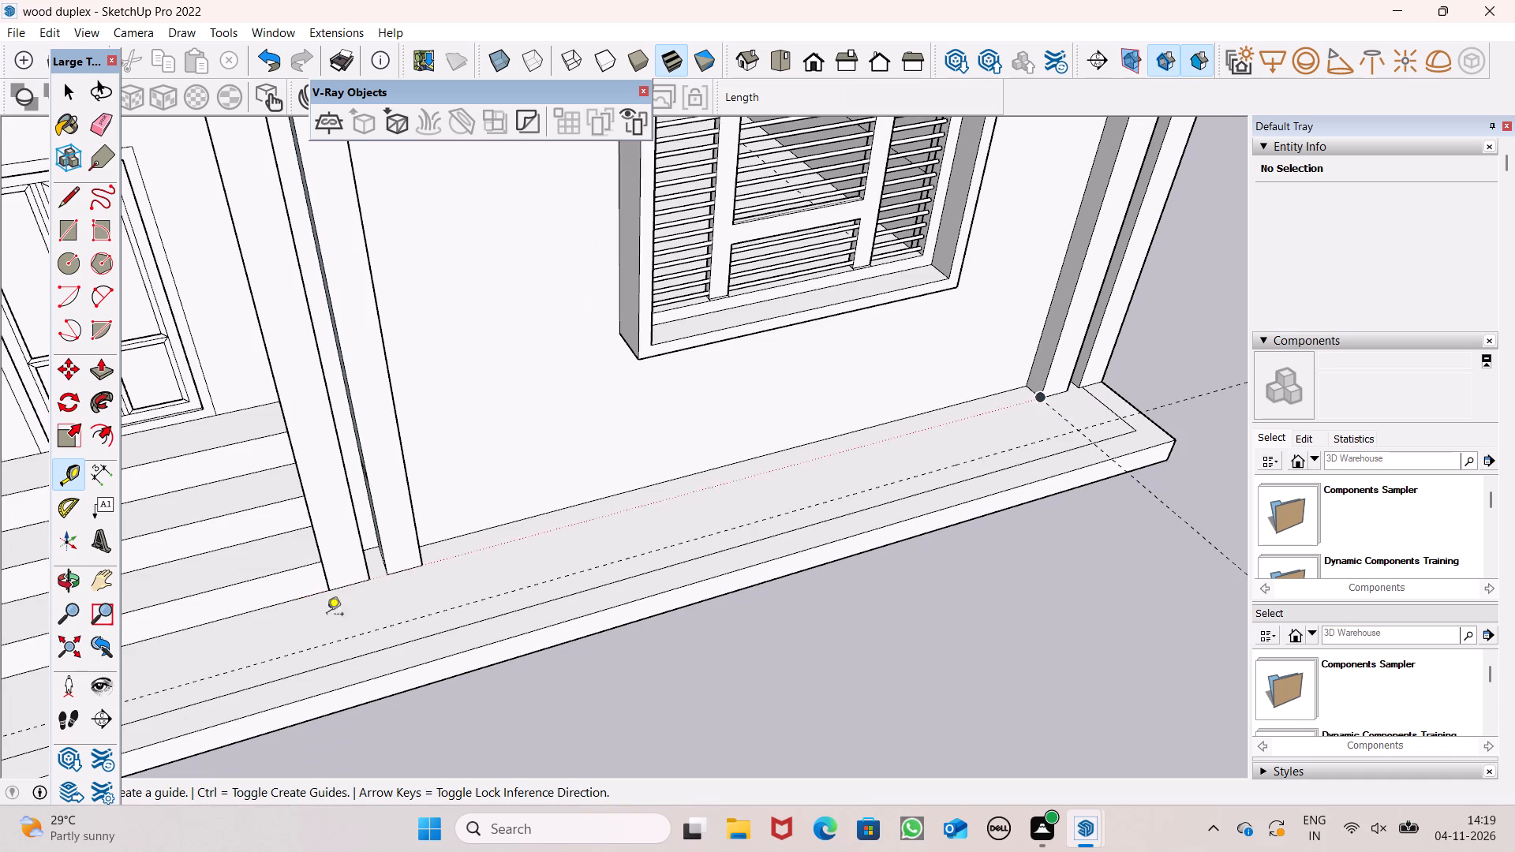
scroll(439, 570, "up", 3)
scroll(1106, 354, "down", 5)
scroll(1191, 364, "up", 4)
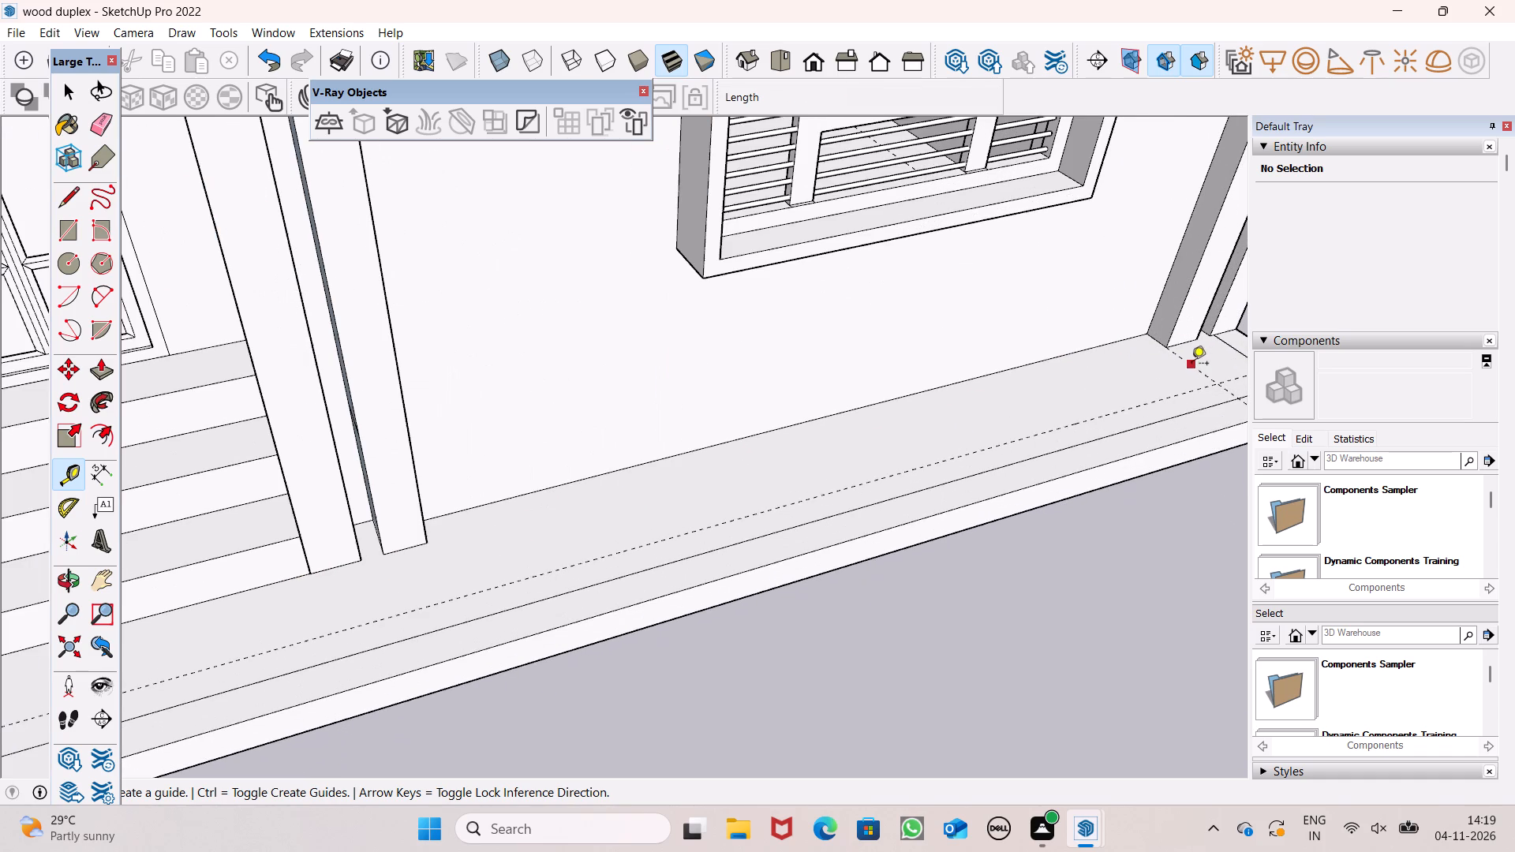
left_click(1201, 366)
scroll(932, 431, "down", 3)
scroll(578, 506, "up", 1)
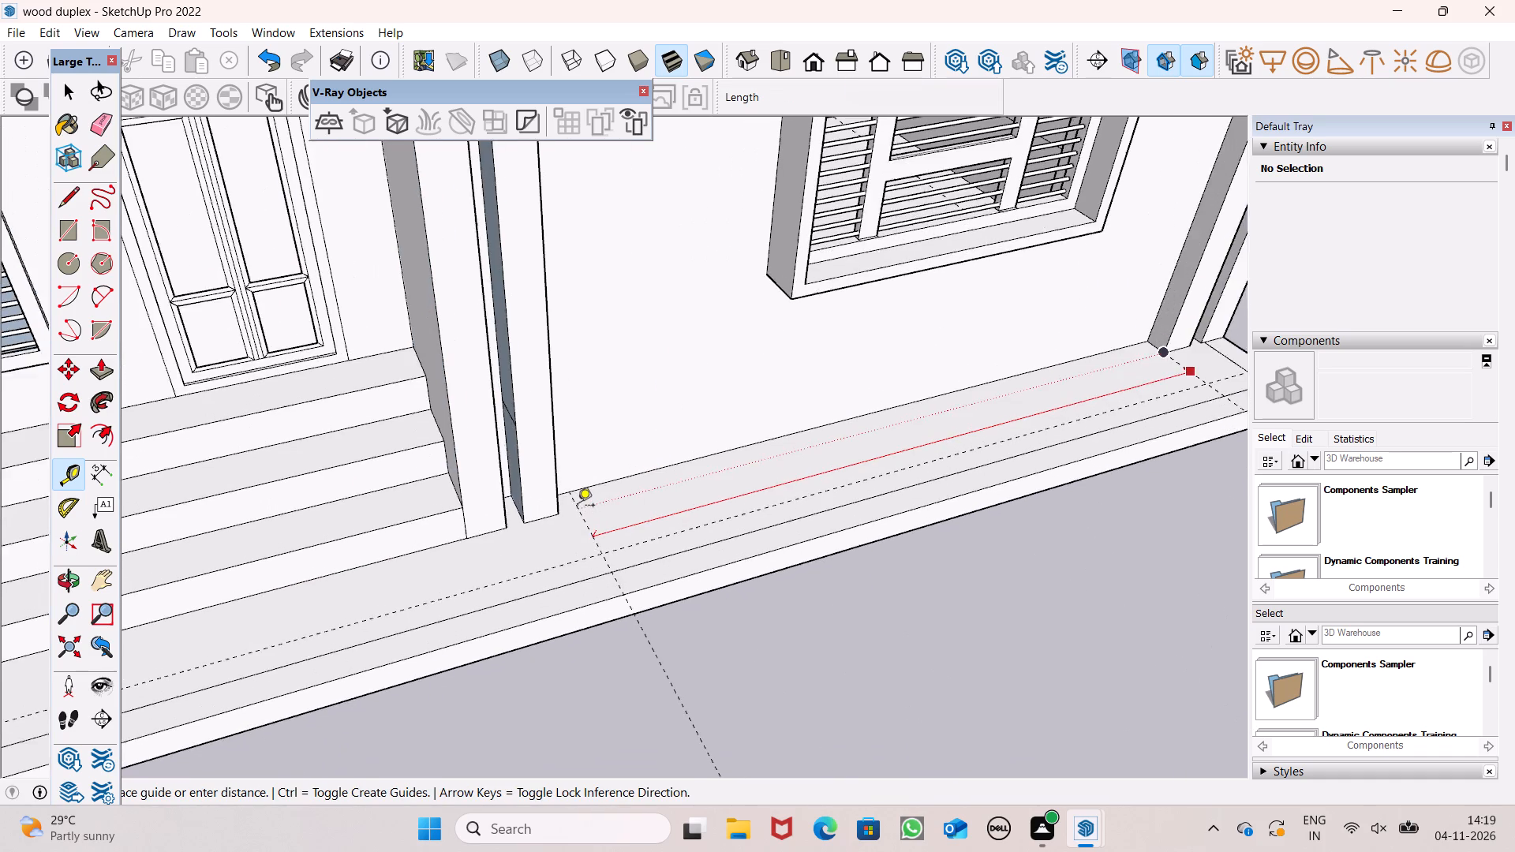
scroll(578, 506, "up", 6)
left_click(543, 525)
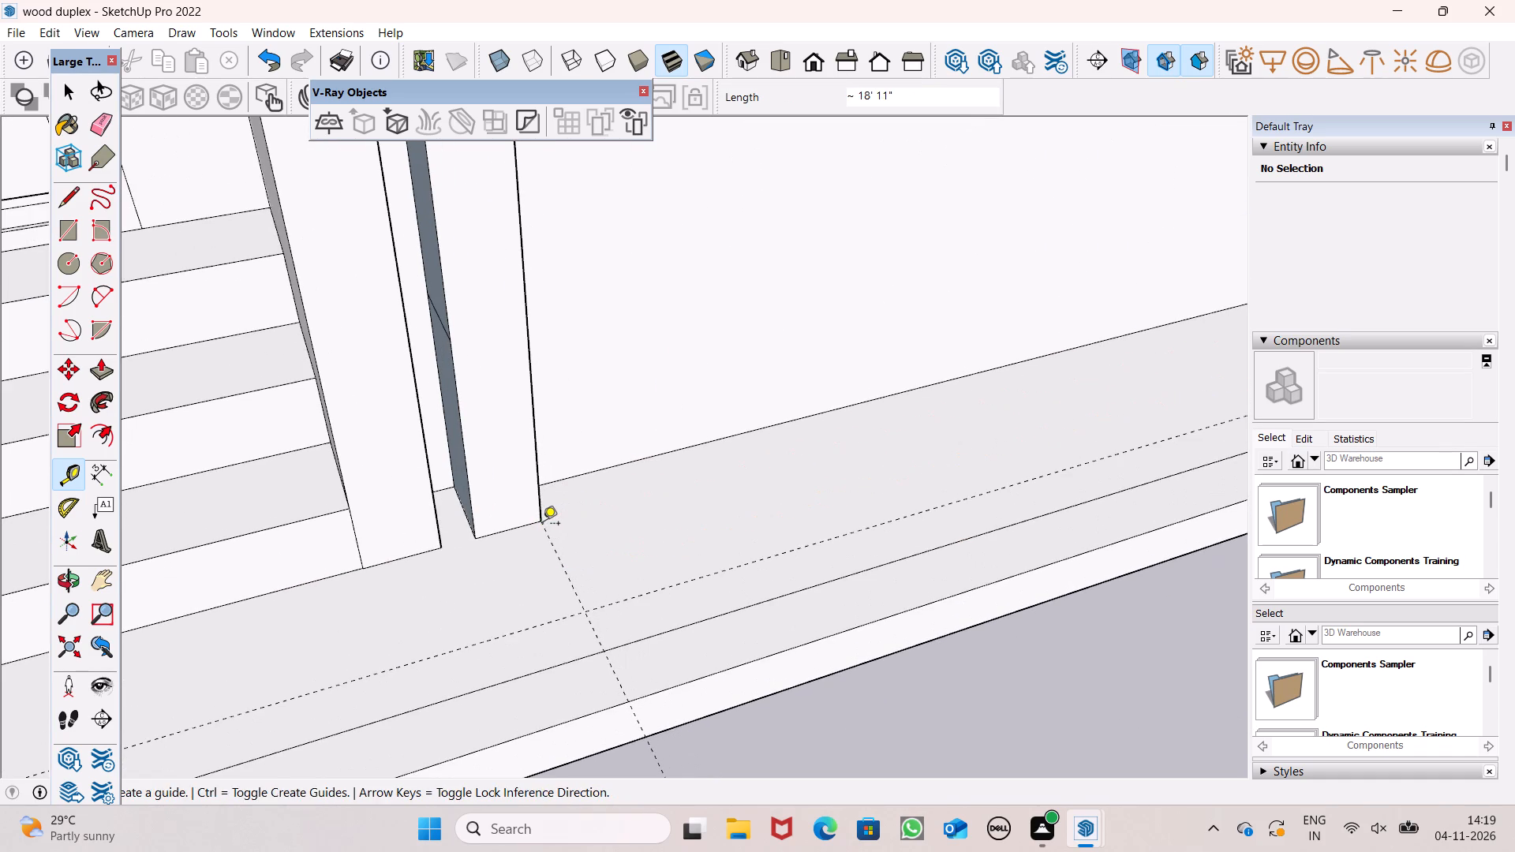
Draw a three-sided outline on the plinth from the entrance pillar's corner, about 18' 11" along the front guide, back to the corner pillar.
key("space")
type("o")
scroll(418, 536, "down", 6, "shift")
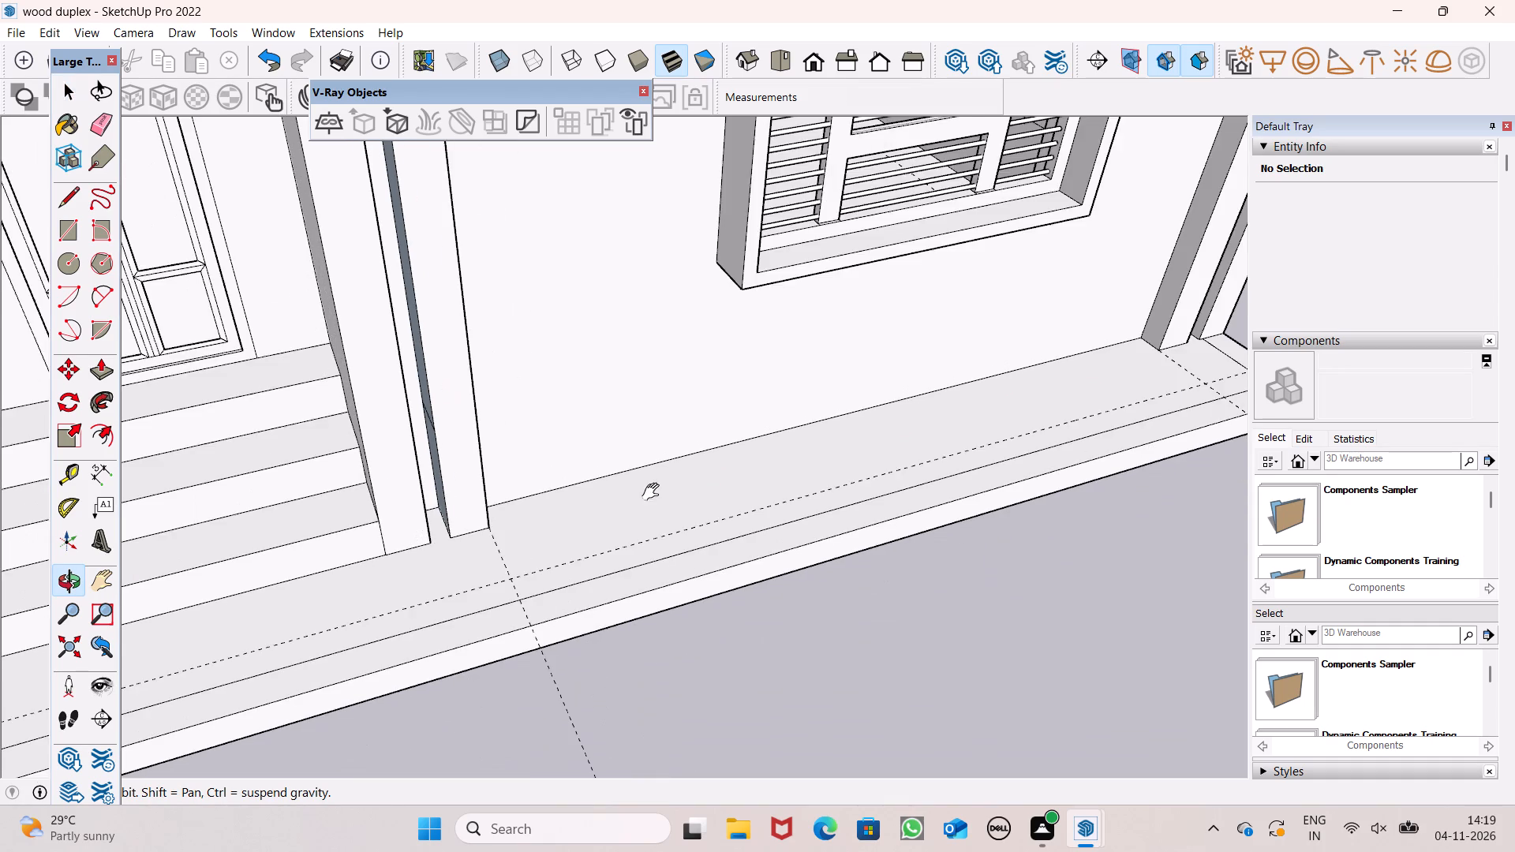
left_click_drag(579, 503, 436, 537, "shift")
left_click_drag(499, 545, 547, 533, "shift")
left_click_drag(547, 533, 533, 538)
key("l")
scroll(248, 541, "down", 1)
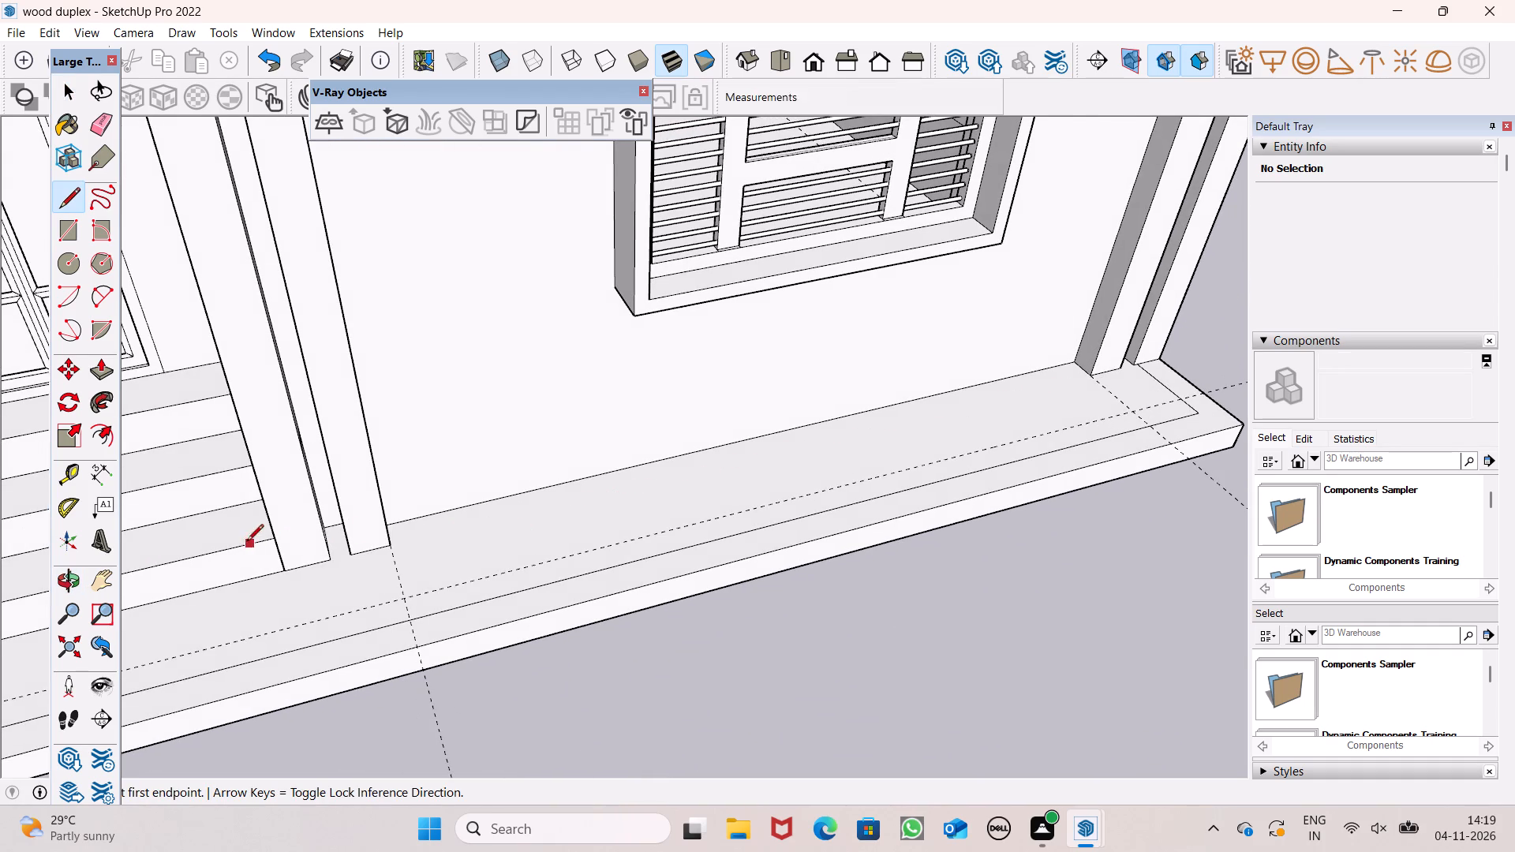
scroll(247, 542, "down", 1)
scroll(386, 547, "up", 13)
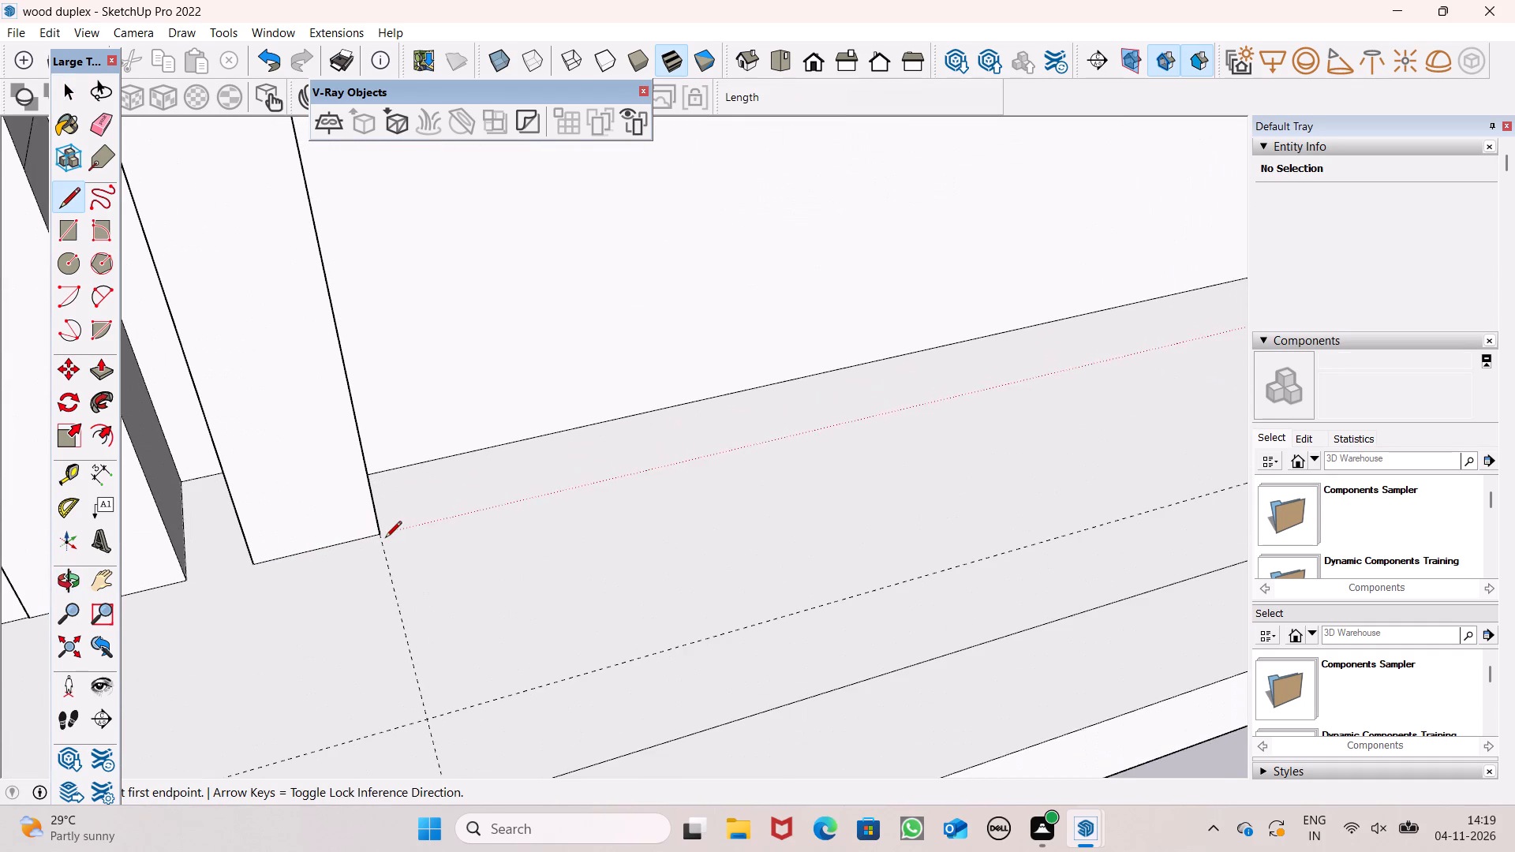
left_click(377, 536)
scroll(377, 536, "down", 9)
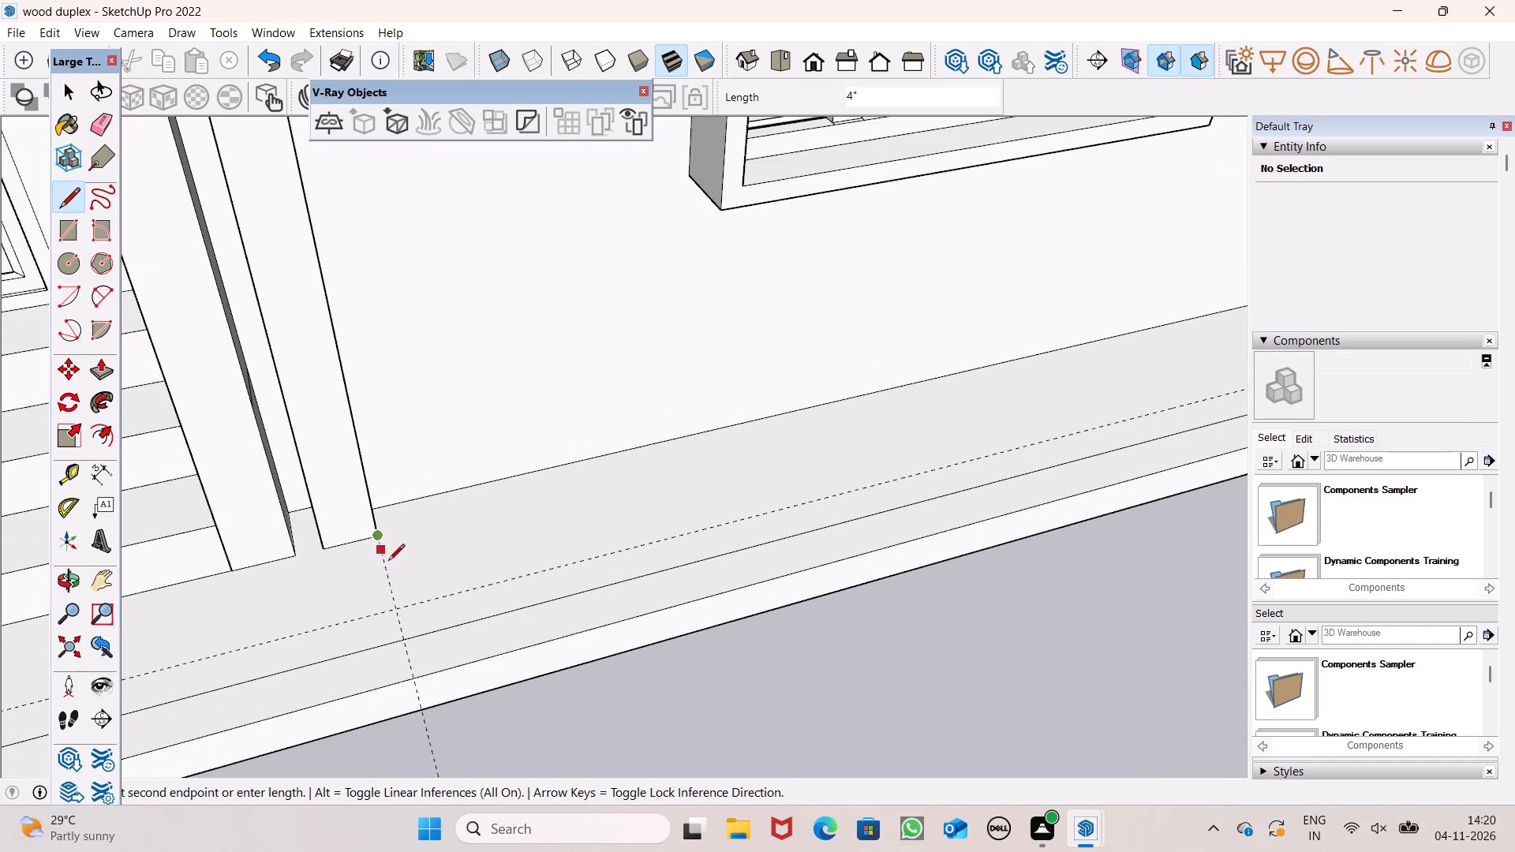
left_click(400, 611)
scroll(263, 632, "down", 8)
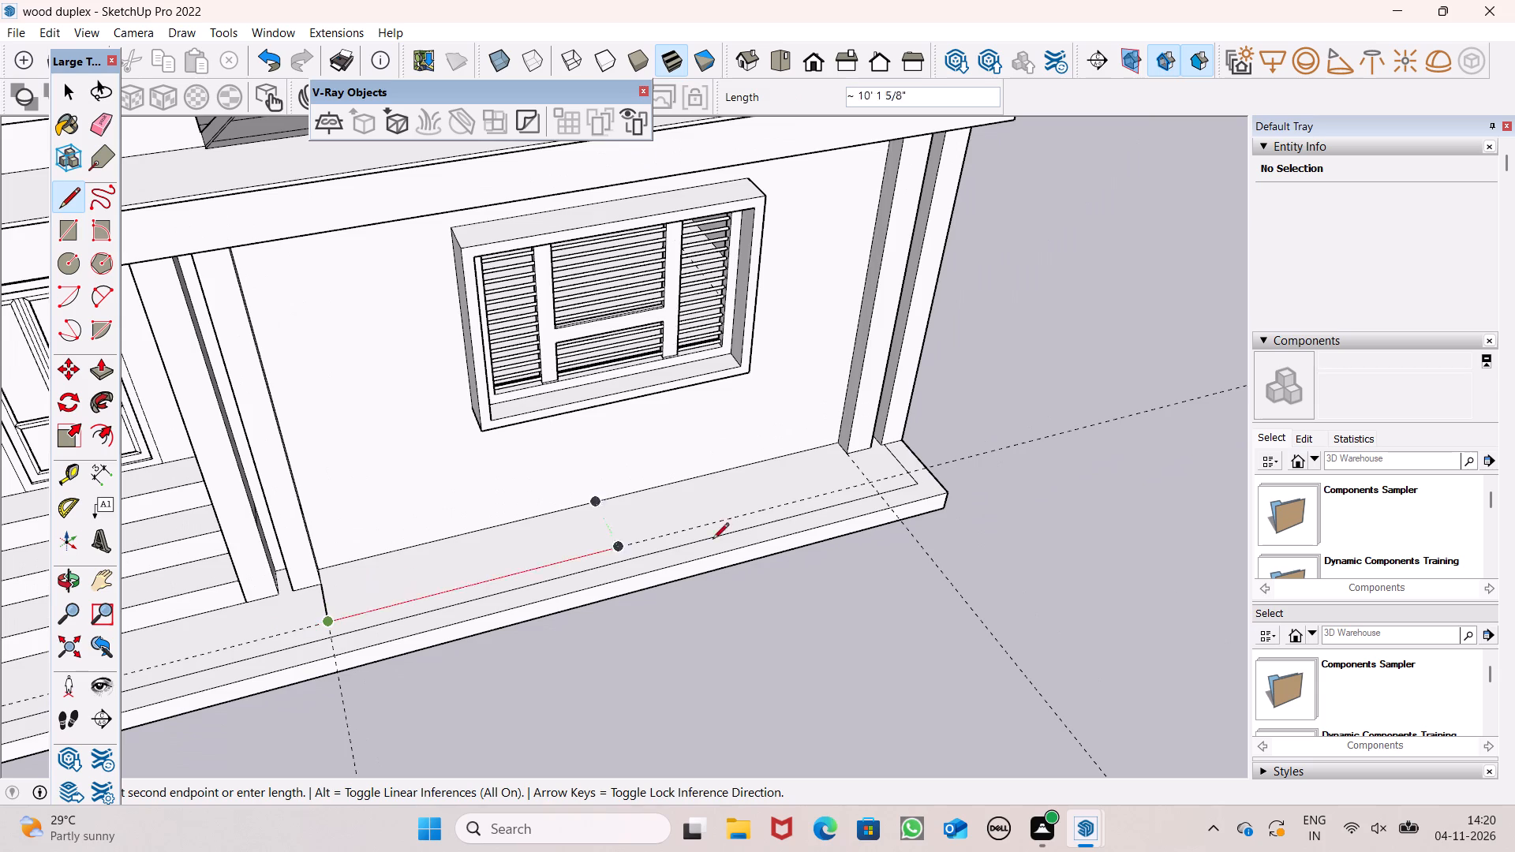
scroll(817, 498, "up", 7)
left_click(926, 466)
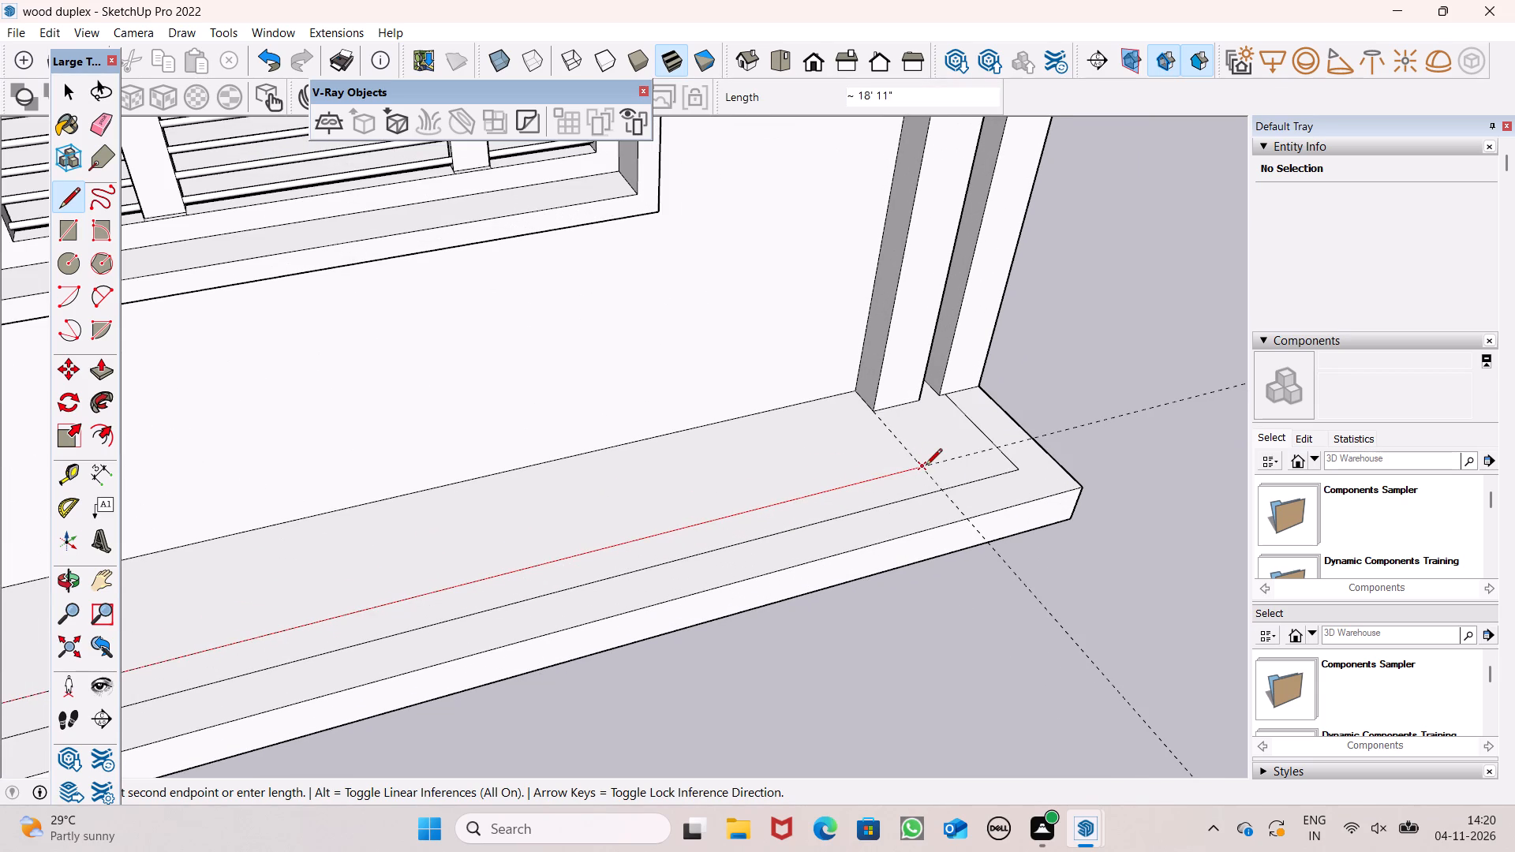
left_click(880, 420)
key("space")
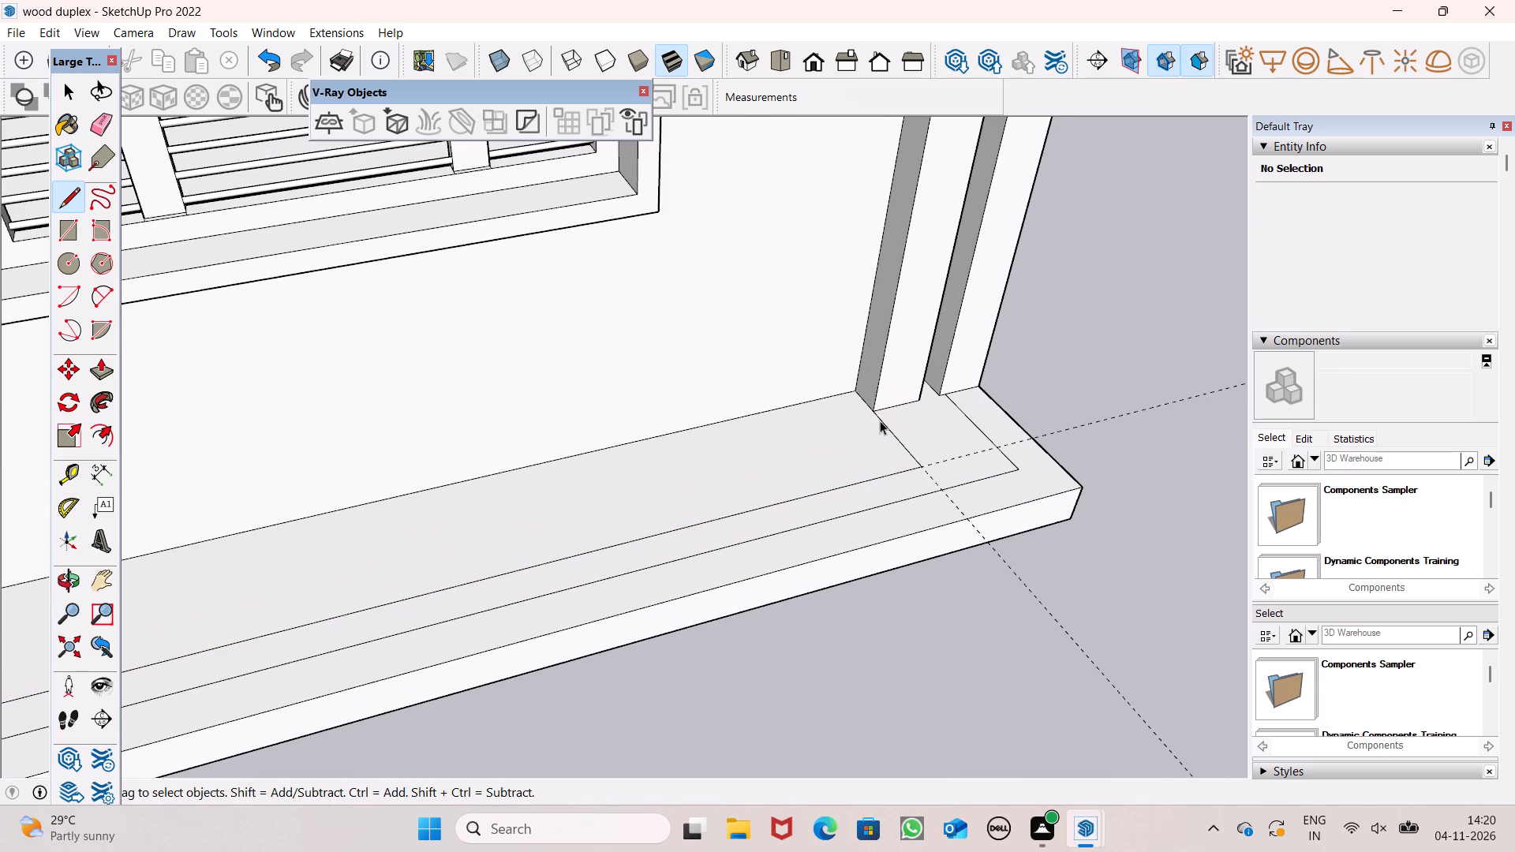
Erase the front guide and the two cross guides around the new outline on the plinth.
type("e")
left_click_drag(1166, 362, 1142, 447)
left_click_drag(1106, 534, 1049, 610)
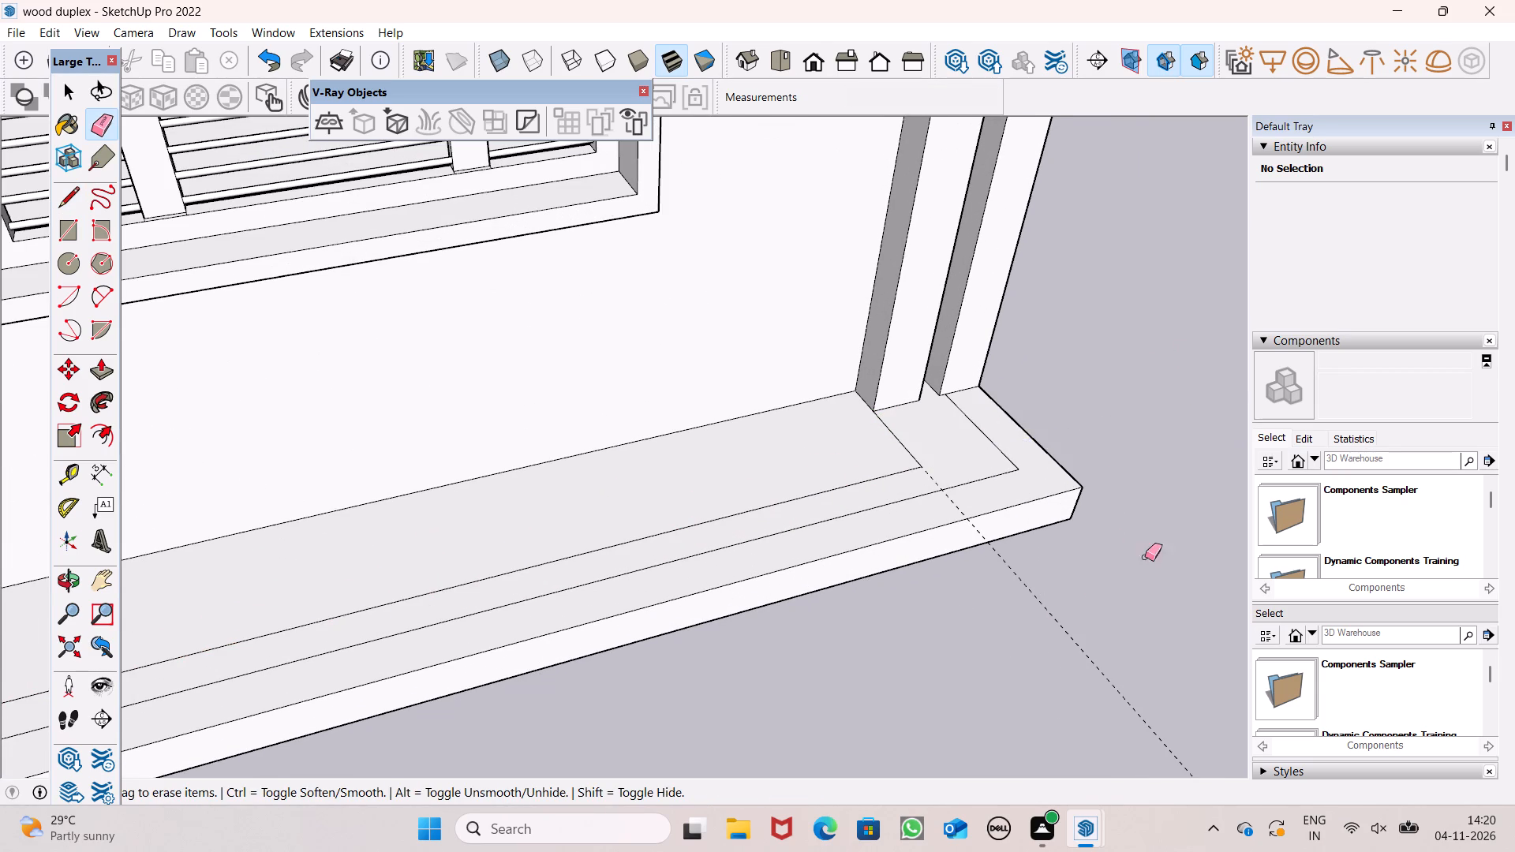
scroll(1148, 559, "down", 5)
scroll(936, 581, "down", 2)
scroll(640, 319, "down", 4)
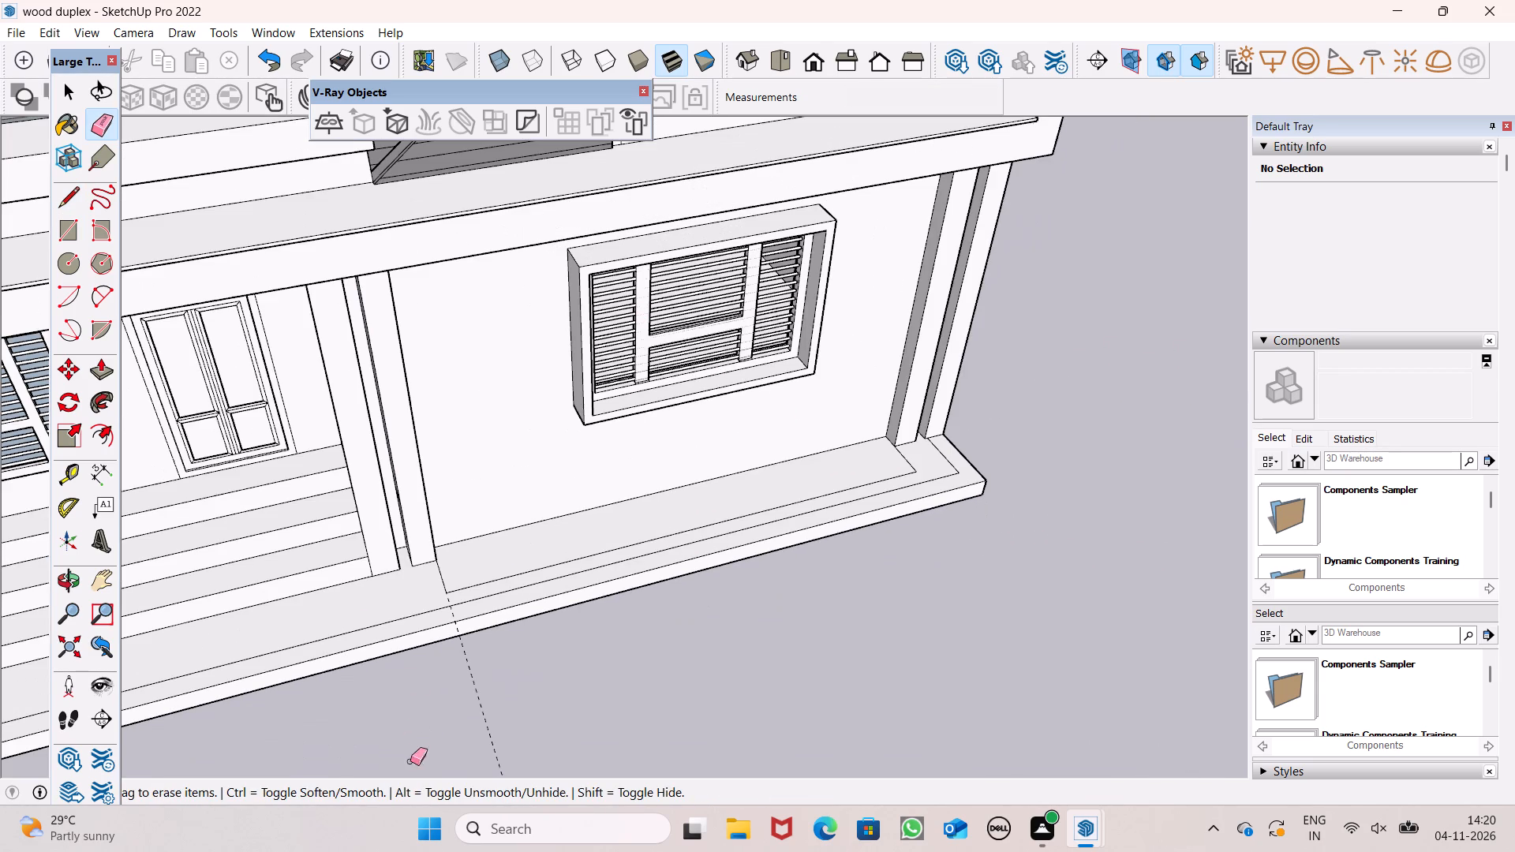
left_click_drag(506, 654, 498, 664)
left_click(499, 664)
left_click_drag(503, 673, 503, 682)
left_click(501, 682)
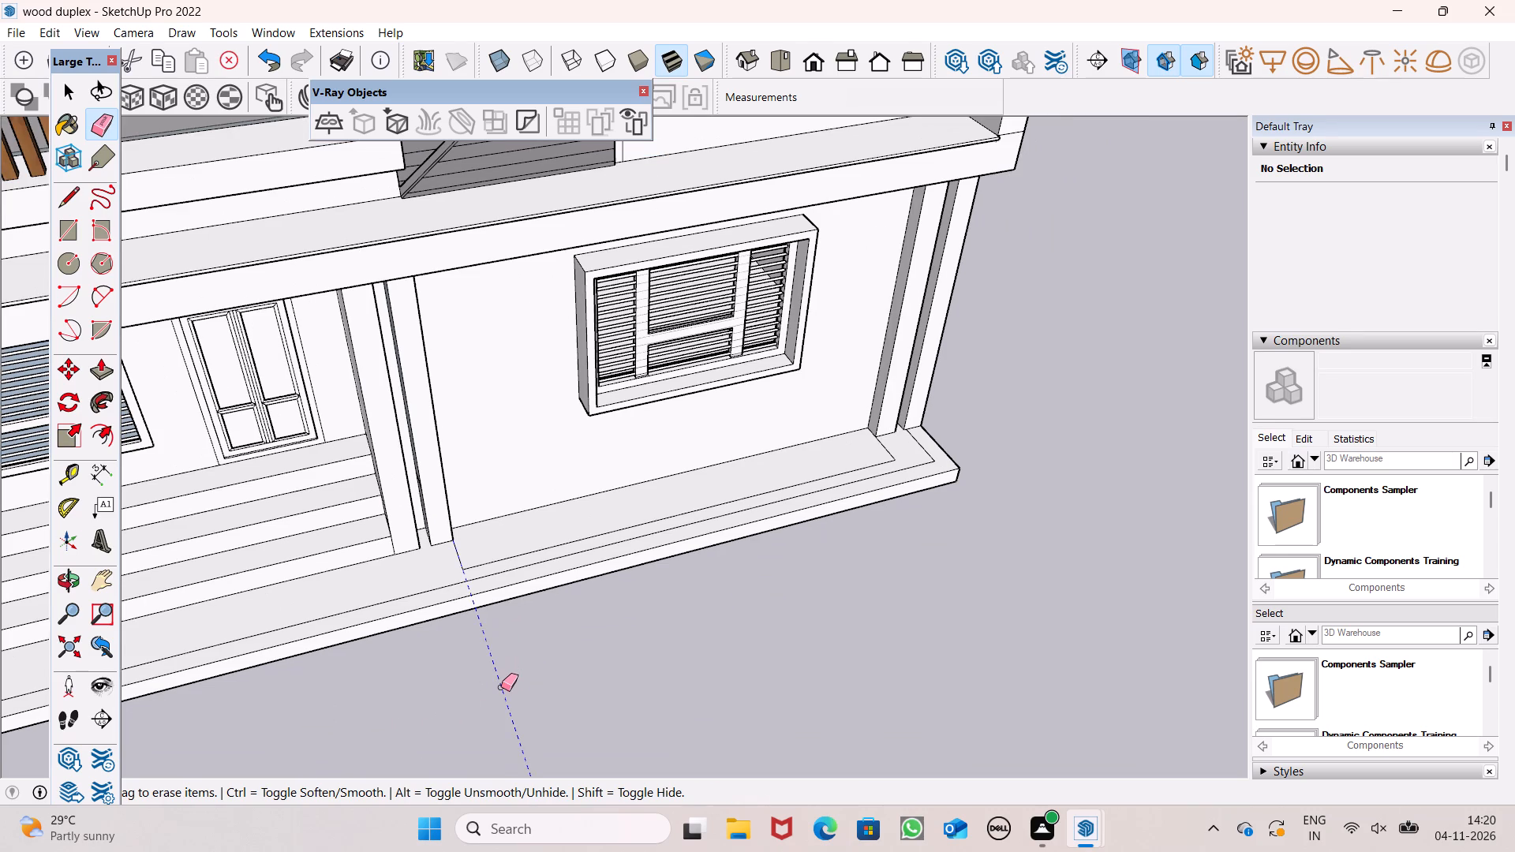
Extrude the outlined strip on the plinth below the window upward by 1.5'.
key("o")
left_click_drag(526, 652, 532, 709, "shift")
left_click_drag(532, 709, 481, 527)
scroll(516, 599, "up", 1)
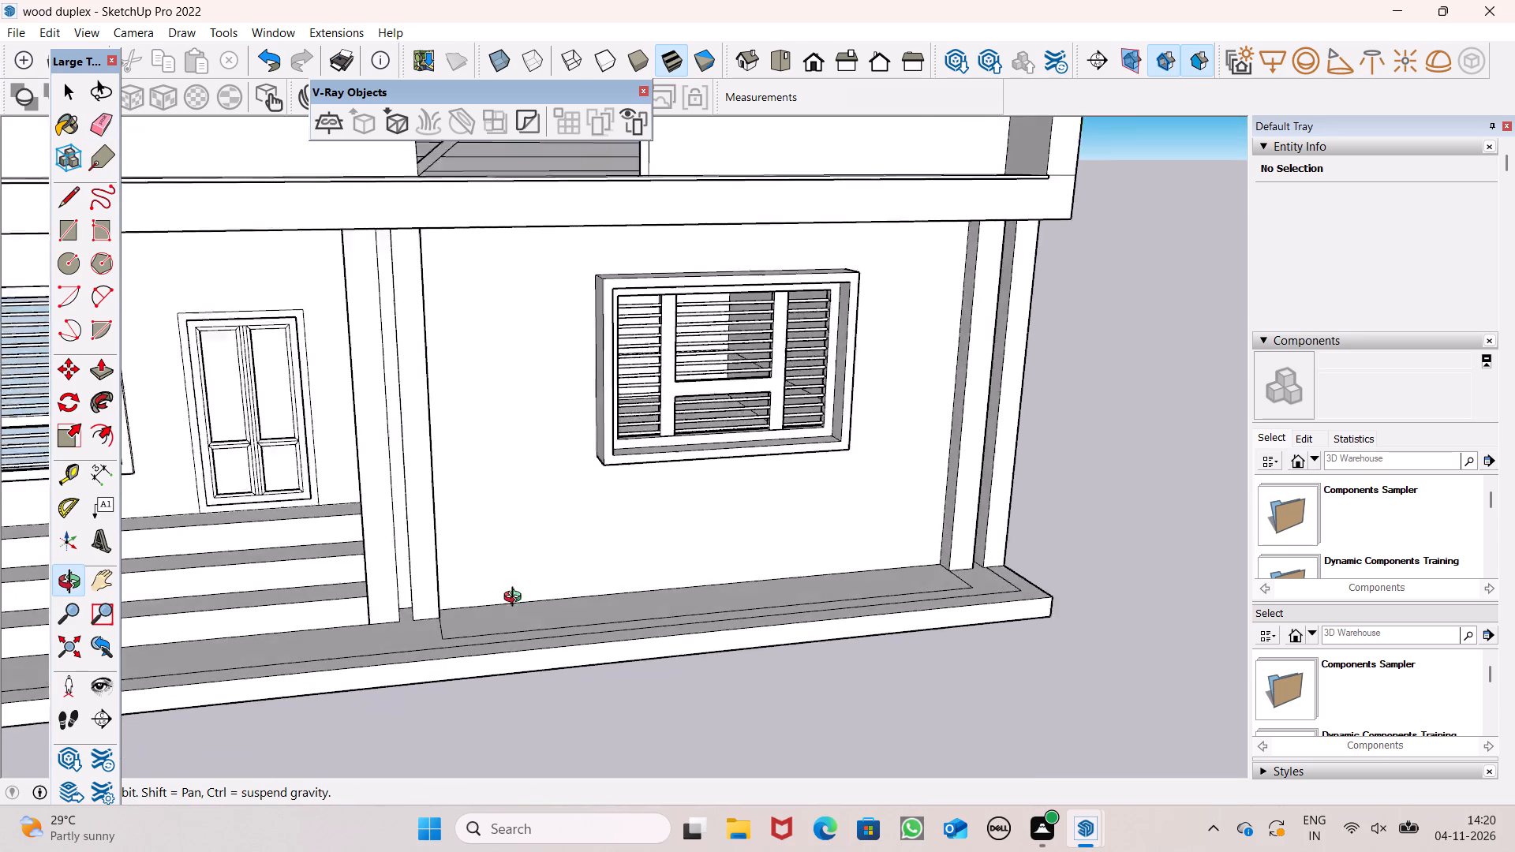
scroll(516, 599, "up", 1)
left_click_drag(531, 629, 495, 641, "shift")
left_click_drag(526, 667, 707, 735)
scroll(674, 633, "up", 1)
left_click_drag(639, 636, 612, 654, "shift")
left_click_drag(612, 655, 656, 680)
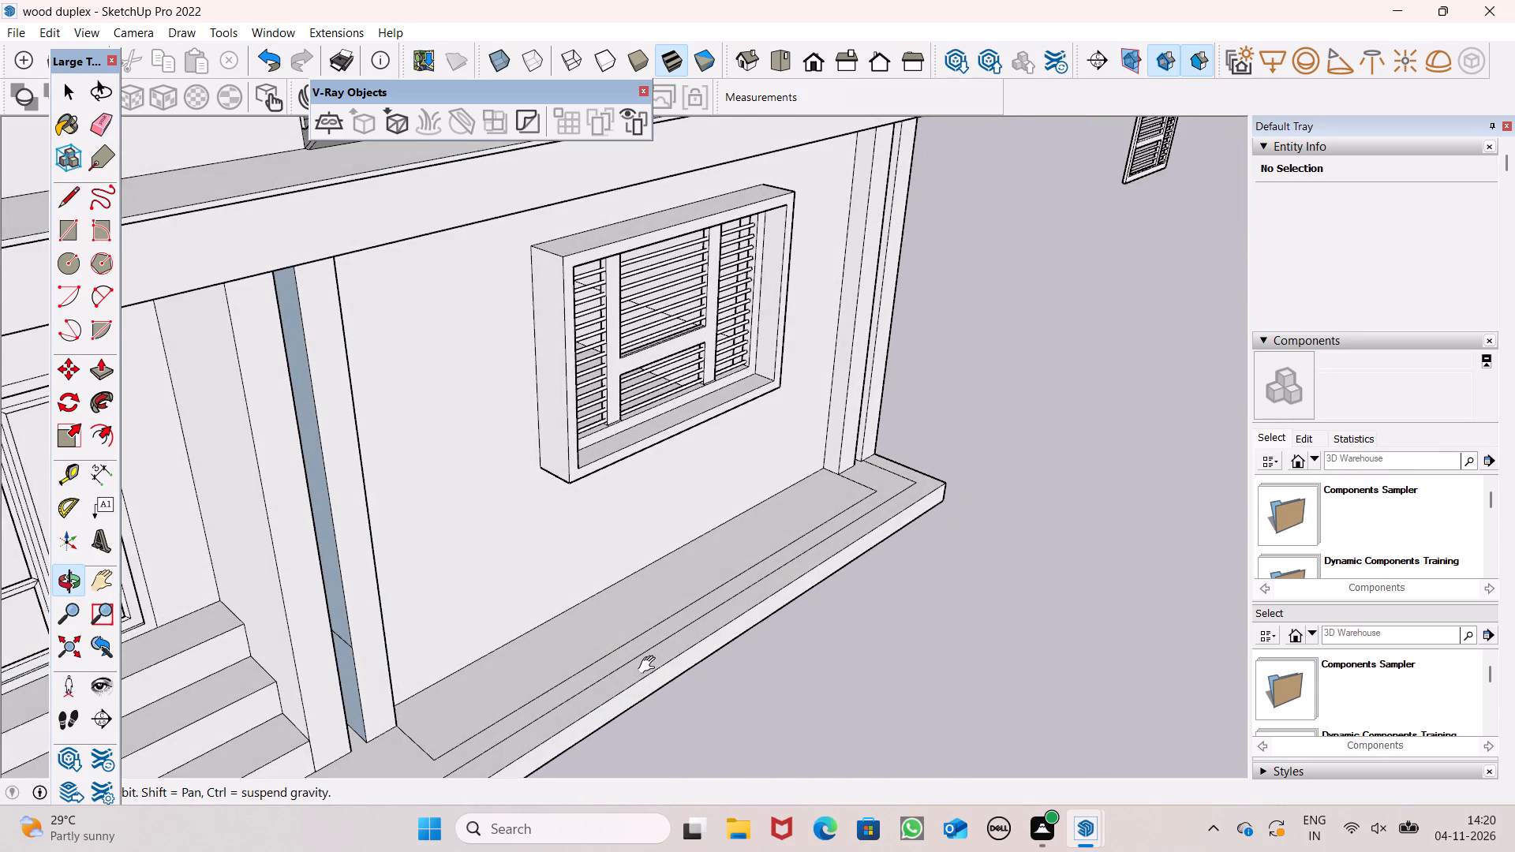
left_click_drag(647, 667, 642, 686, "shift")
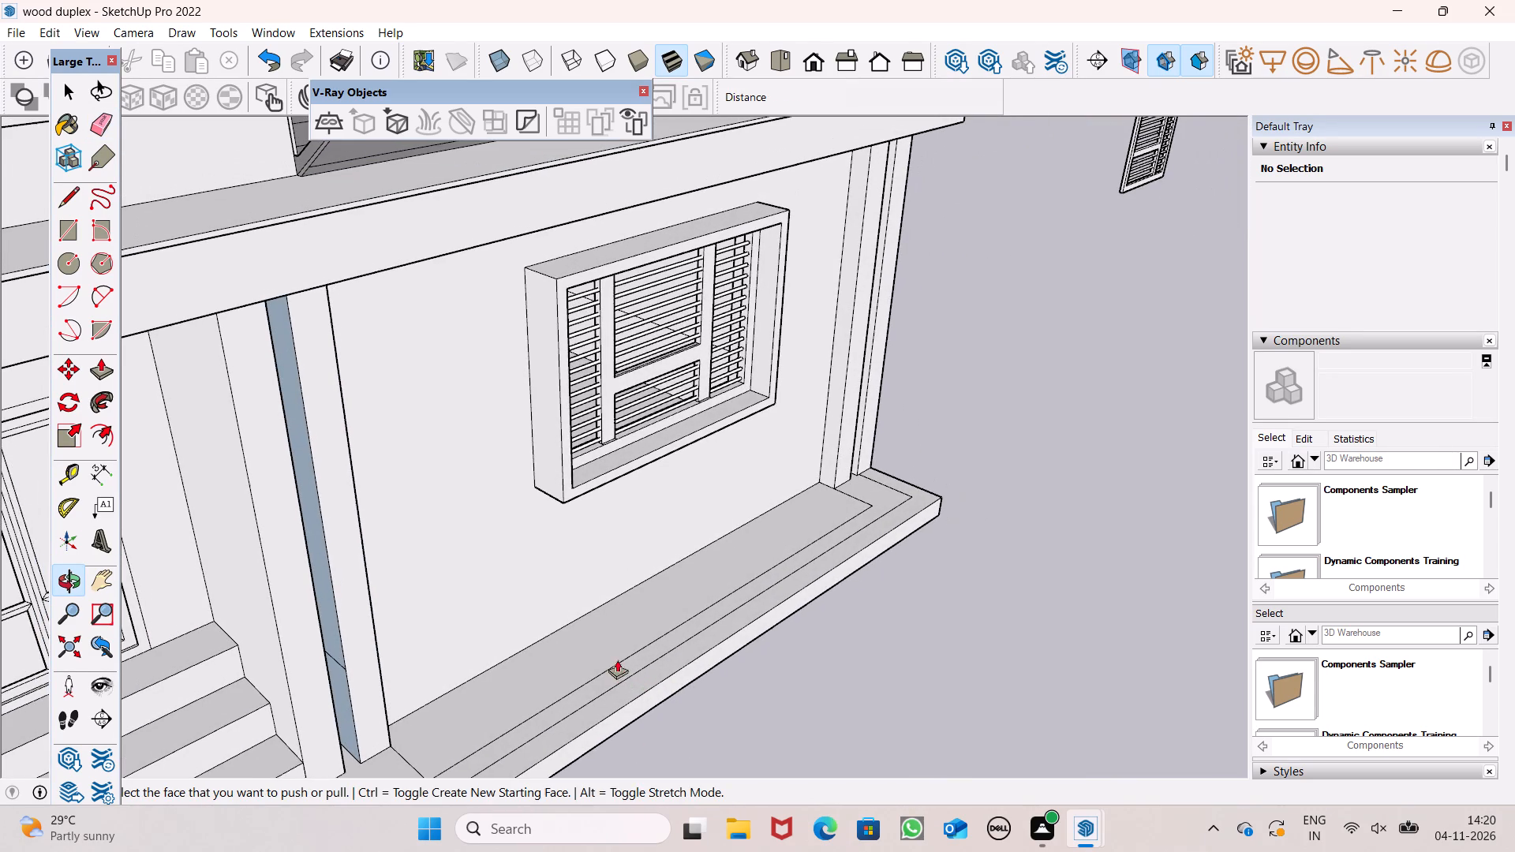
key("p")
scroll(608, 643, "up", 4)
left_click(608, 642)
scroll(600, 619, "down", 3)
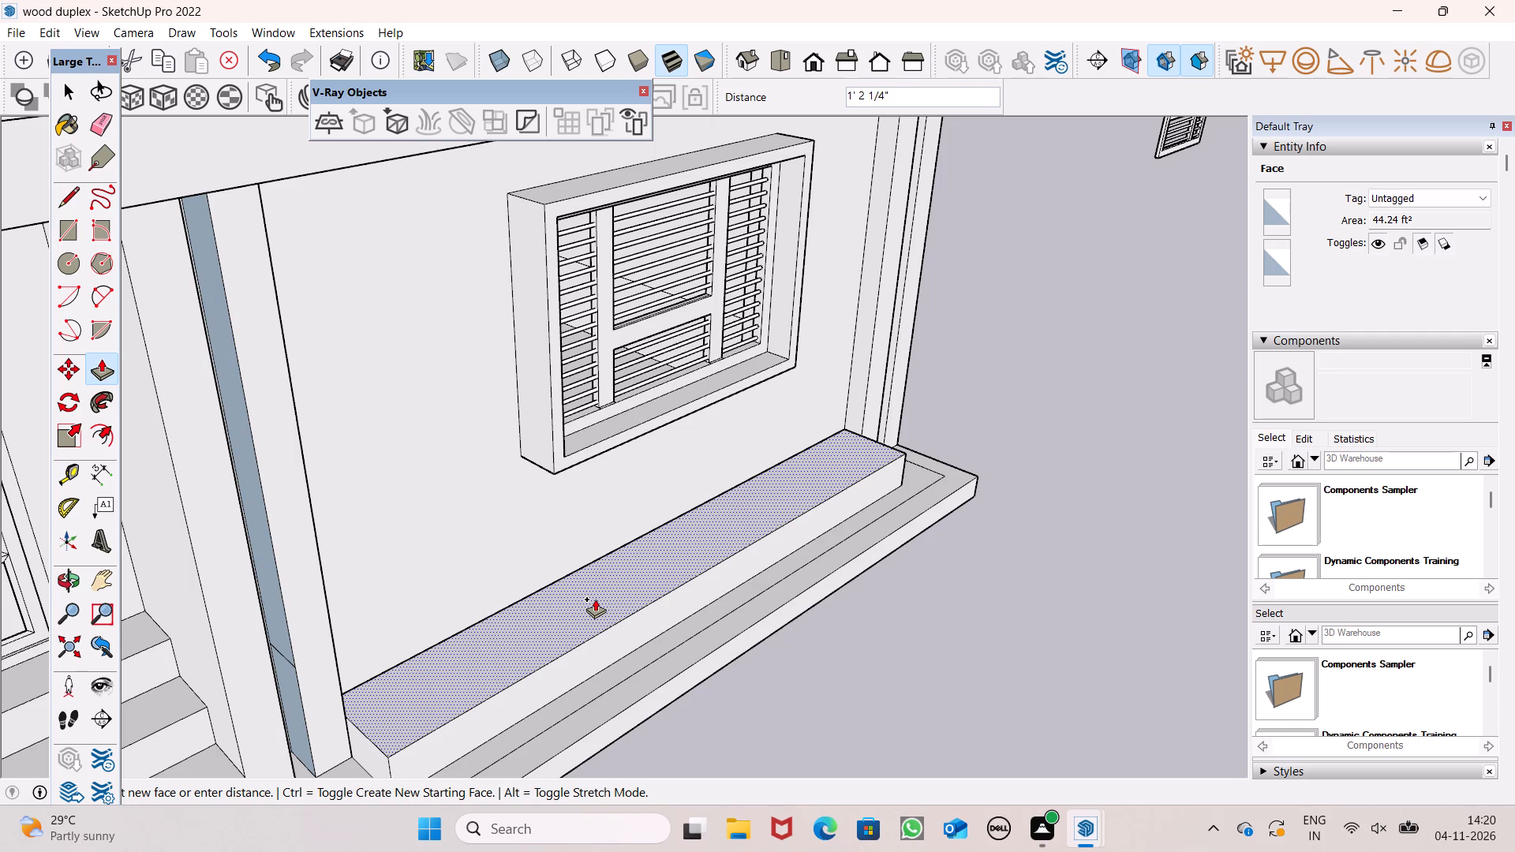
type("1.5'")
key("Return")
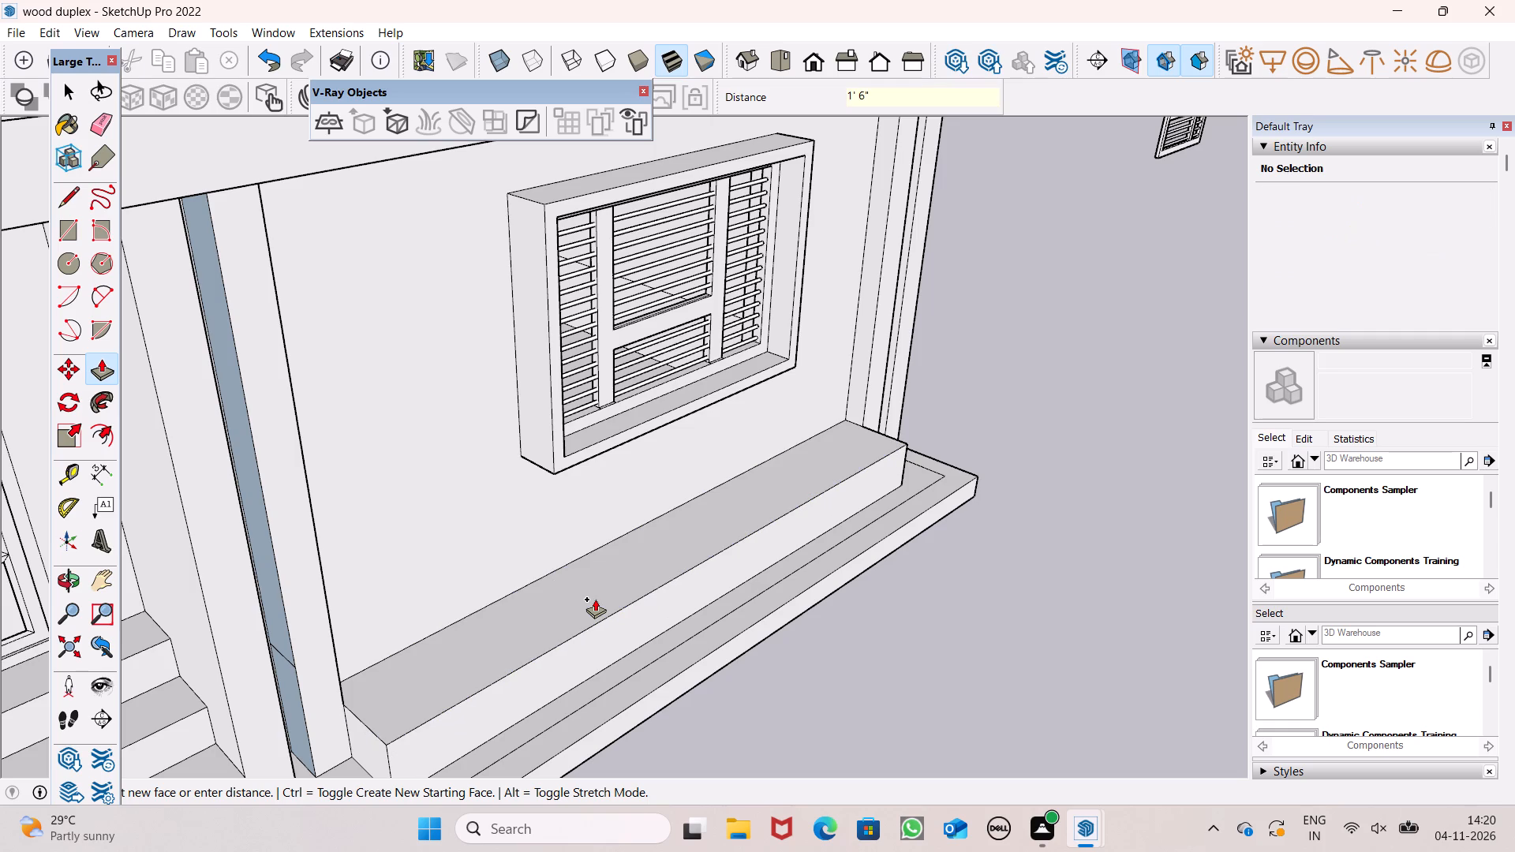
Place a guide on the raised block's top, 3" inside its end edge beside the entrance pillar.
key("o")
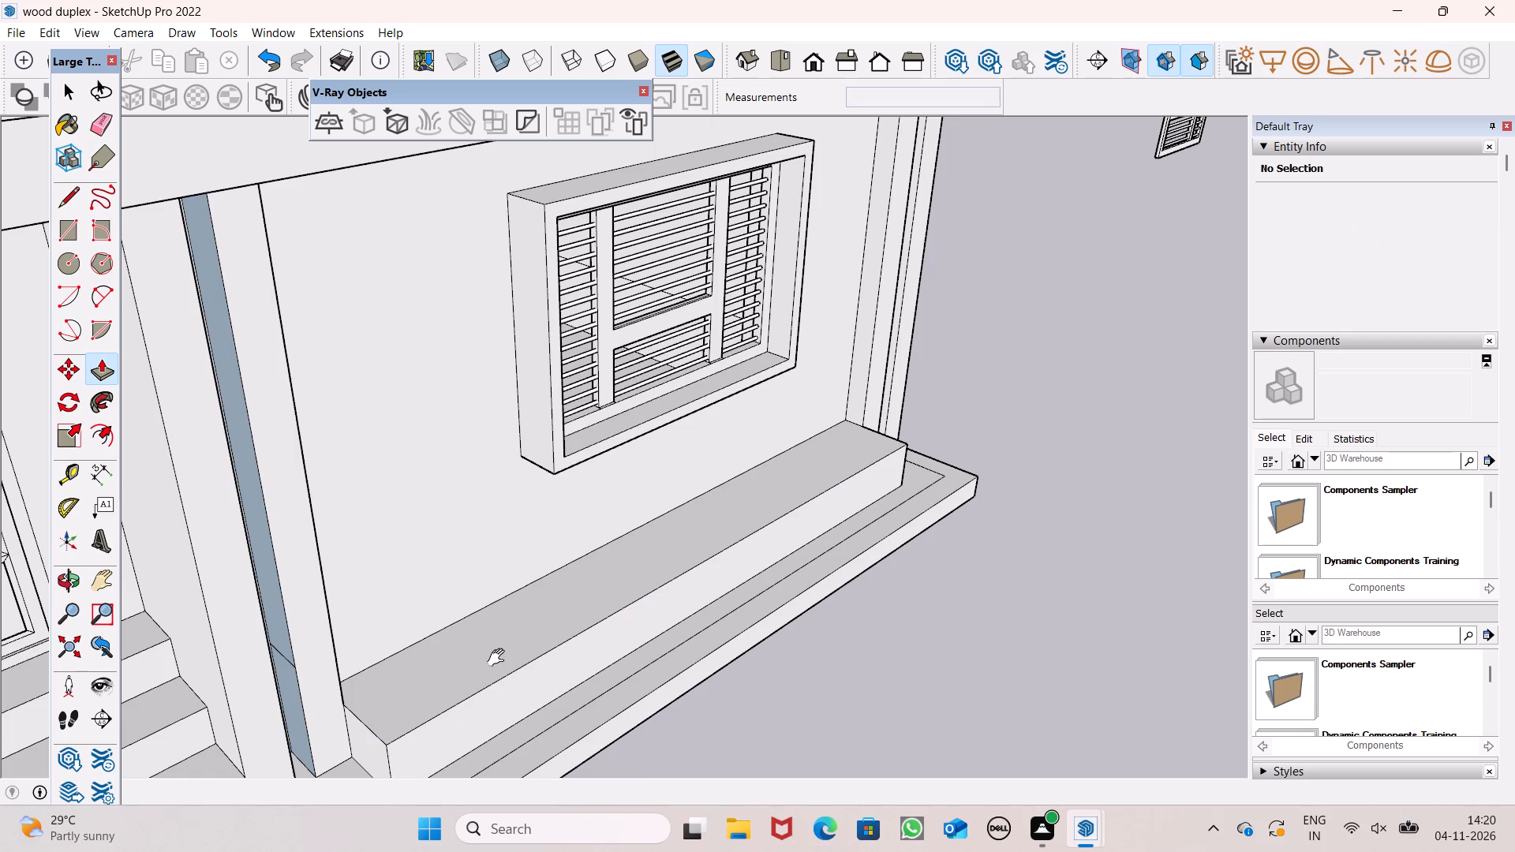
left_click_drag(437, 684, 286, 655)
left_click_drag(414, 684, 346, 745)
scroll(392, 603, "up", 4)
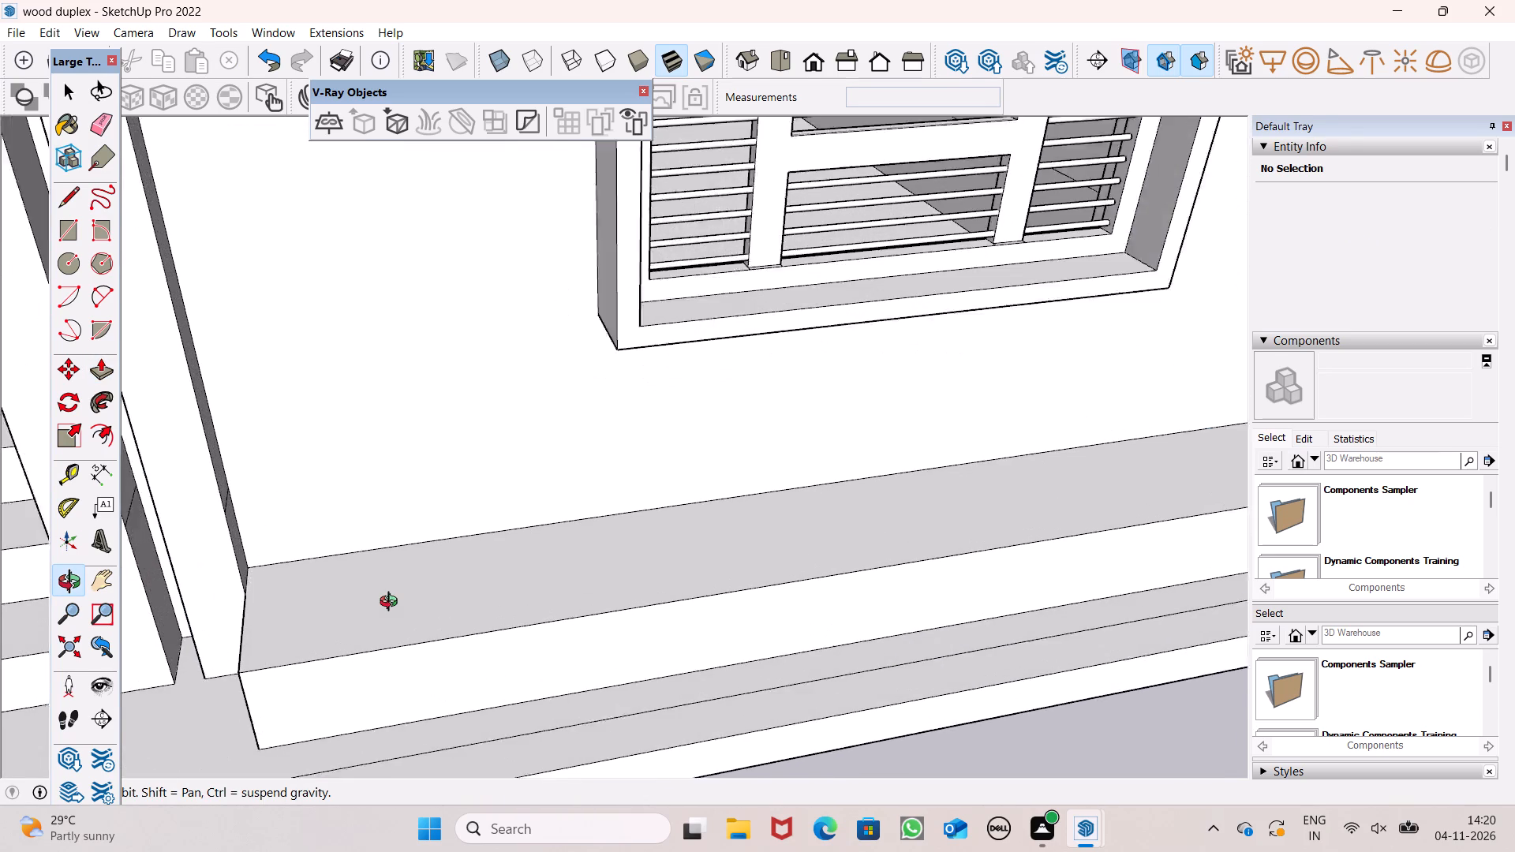
scroll(392, 603, "up", 2)
left_click_drag(392, 603, 399, 633)
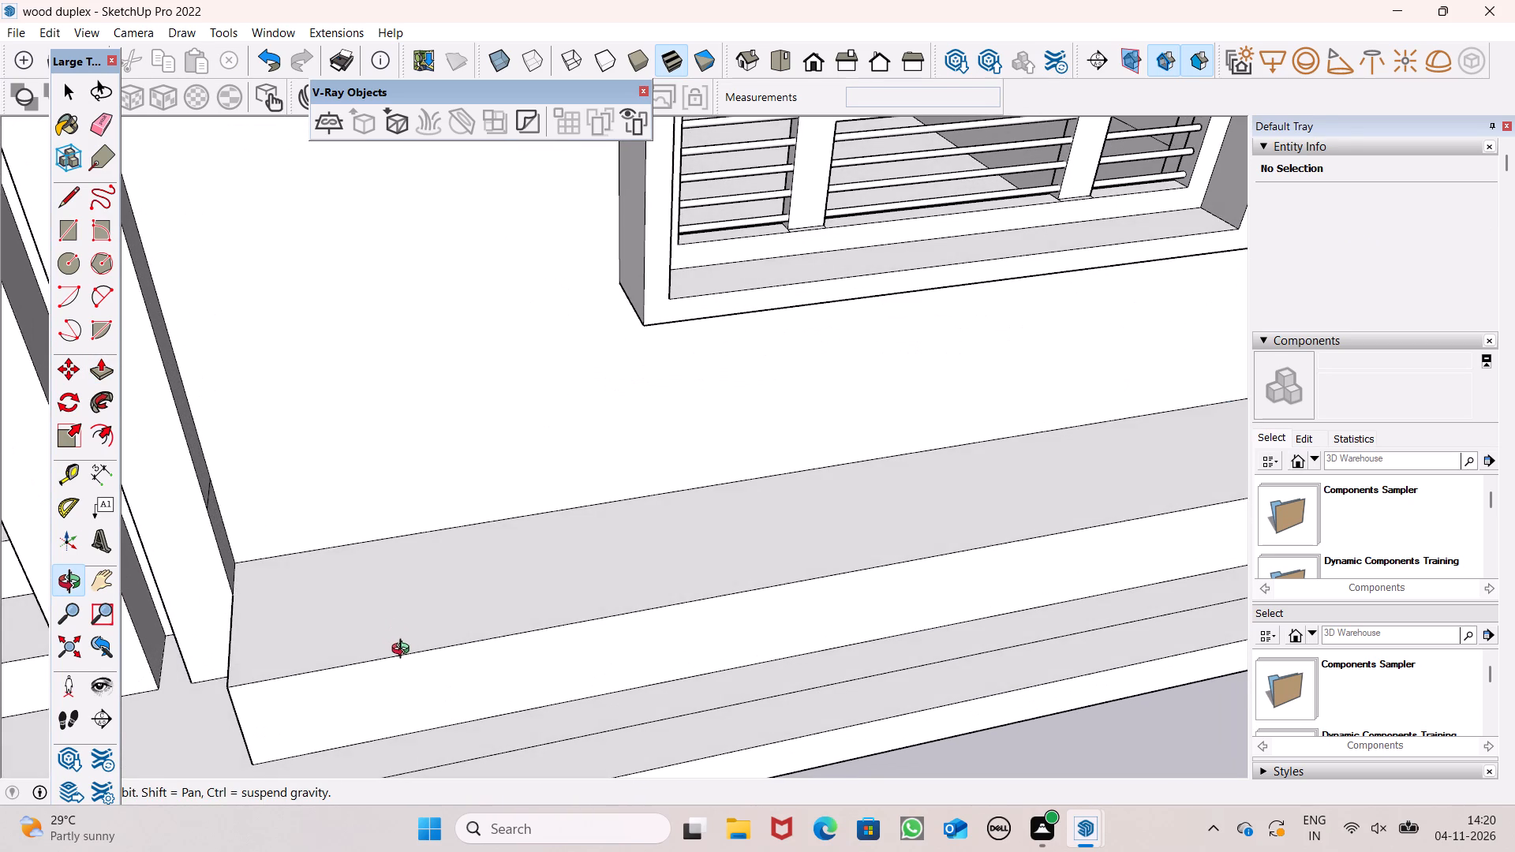
left_click_drag(406, 652, 441, 686, "shift")
scroll(428, 652, "up", 5)
left_click_drag(417, 645, 509, 617, "shift")
scroll(453, 615, "down", 5)
scroll(453, 615, "up", 1)
scroll(492, 610, "down", 1)
left_click_drag(492, 607, 424, 641)
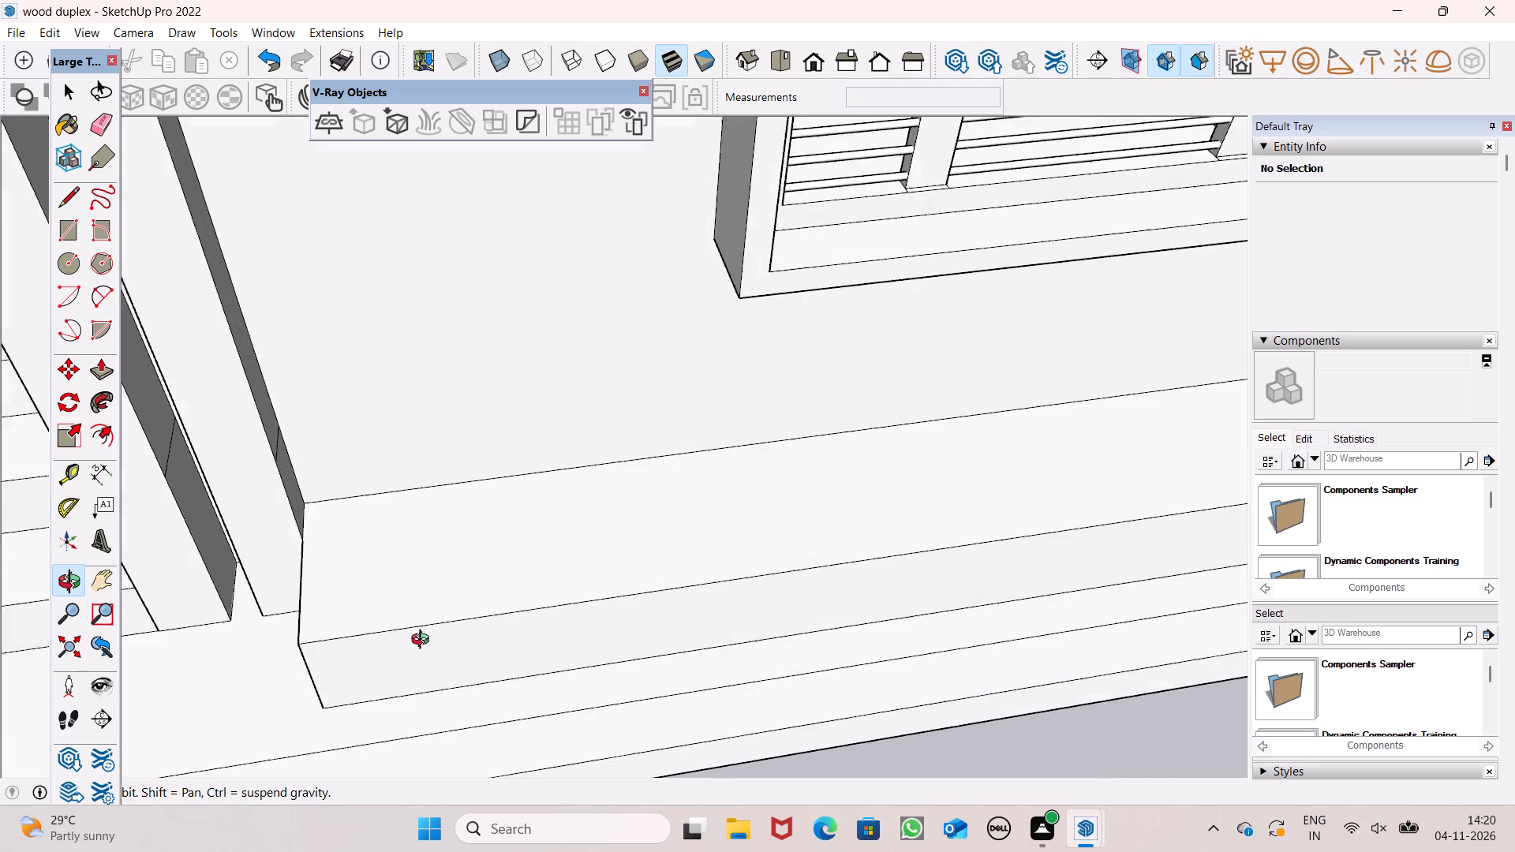
left_click_drag(424, 641, 406, 647)
left_click_drag(406, 647, 516, 631)
key("t")
scroll(430, 536, "up", 4)
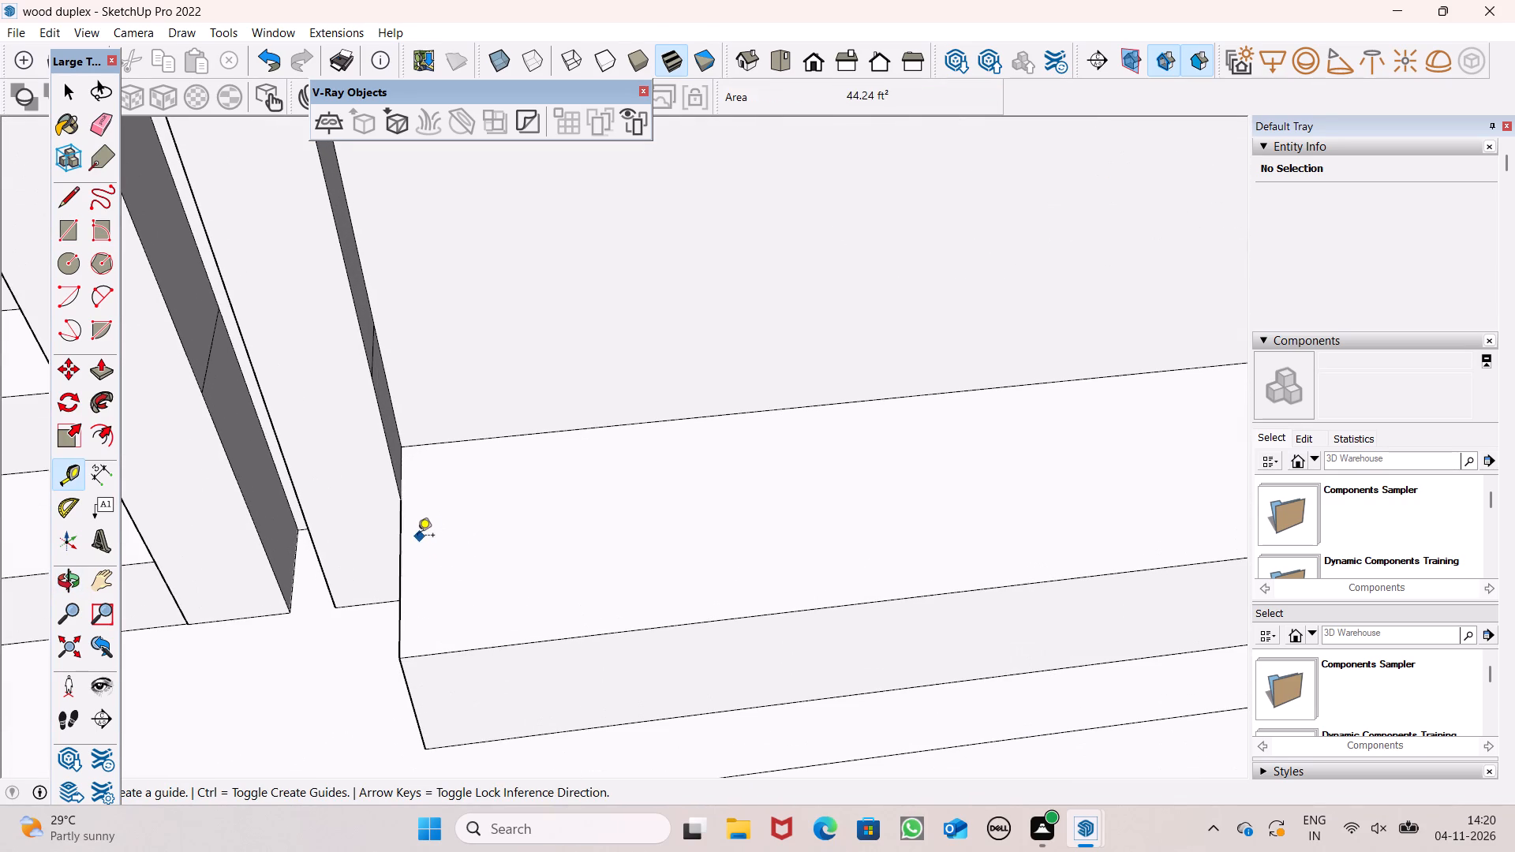
left_click(404, 545)
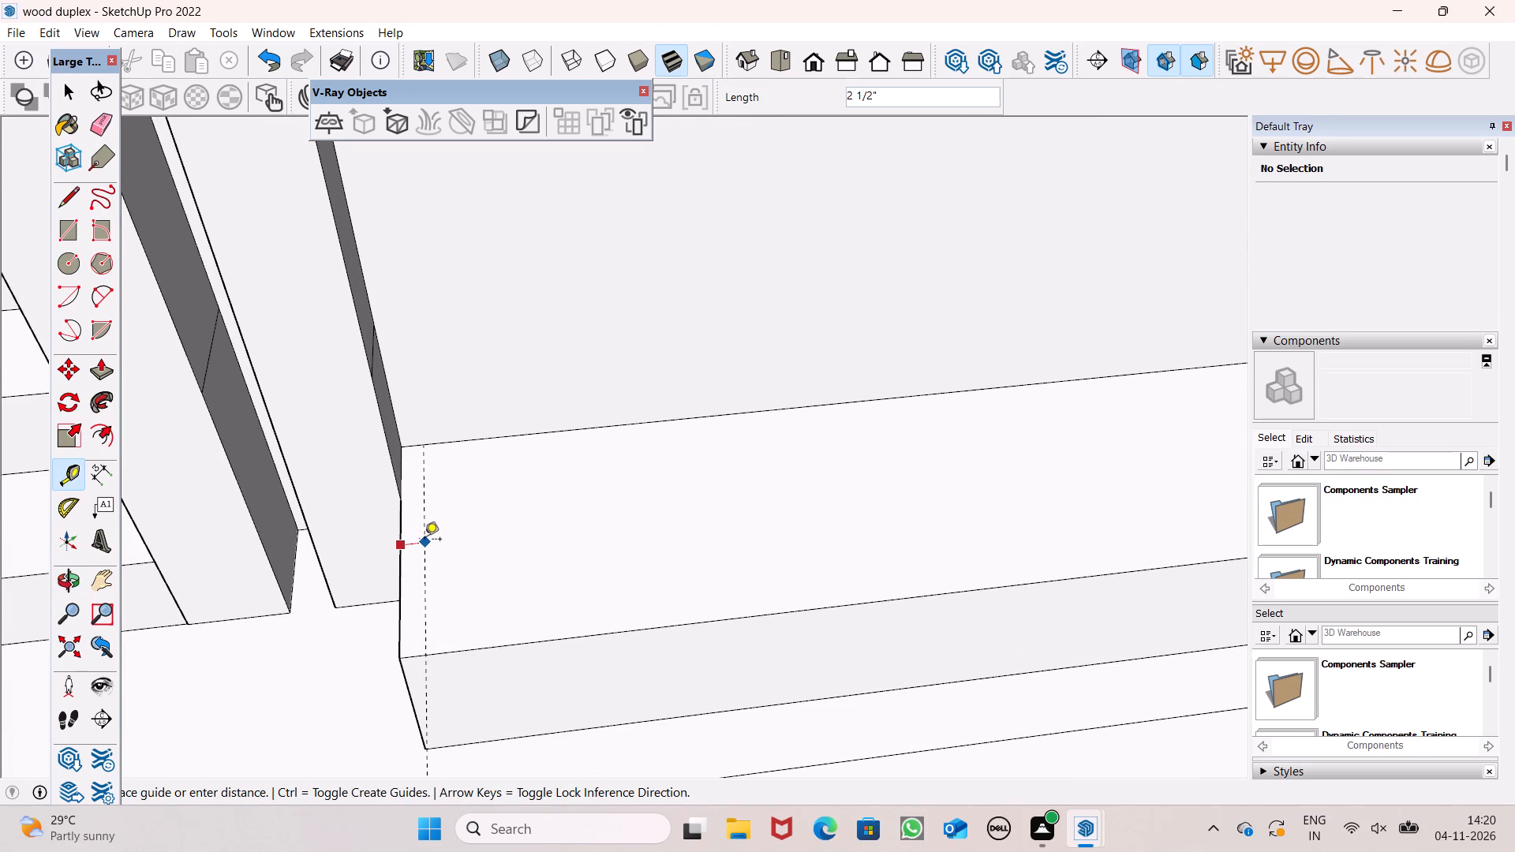
type("3\"")
key("Return")
Place a guide on the raised block's top, 3" inside its end edge beside the corner pillar.
scroll(309, 616, "down", 14)
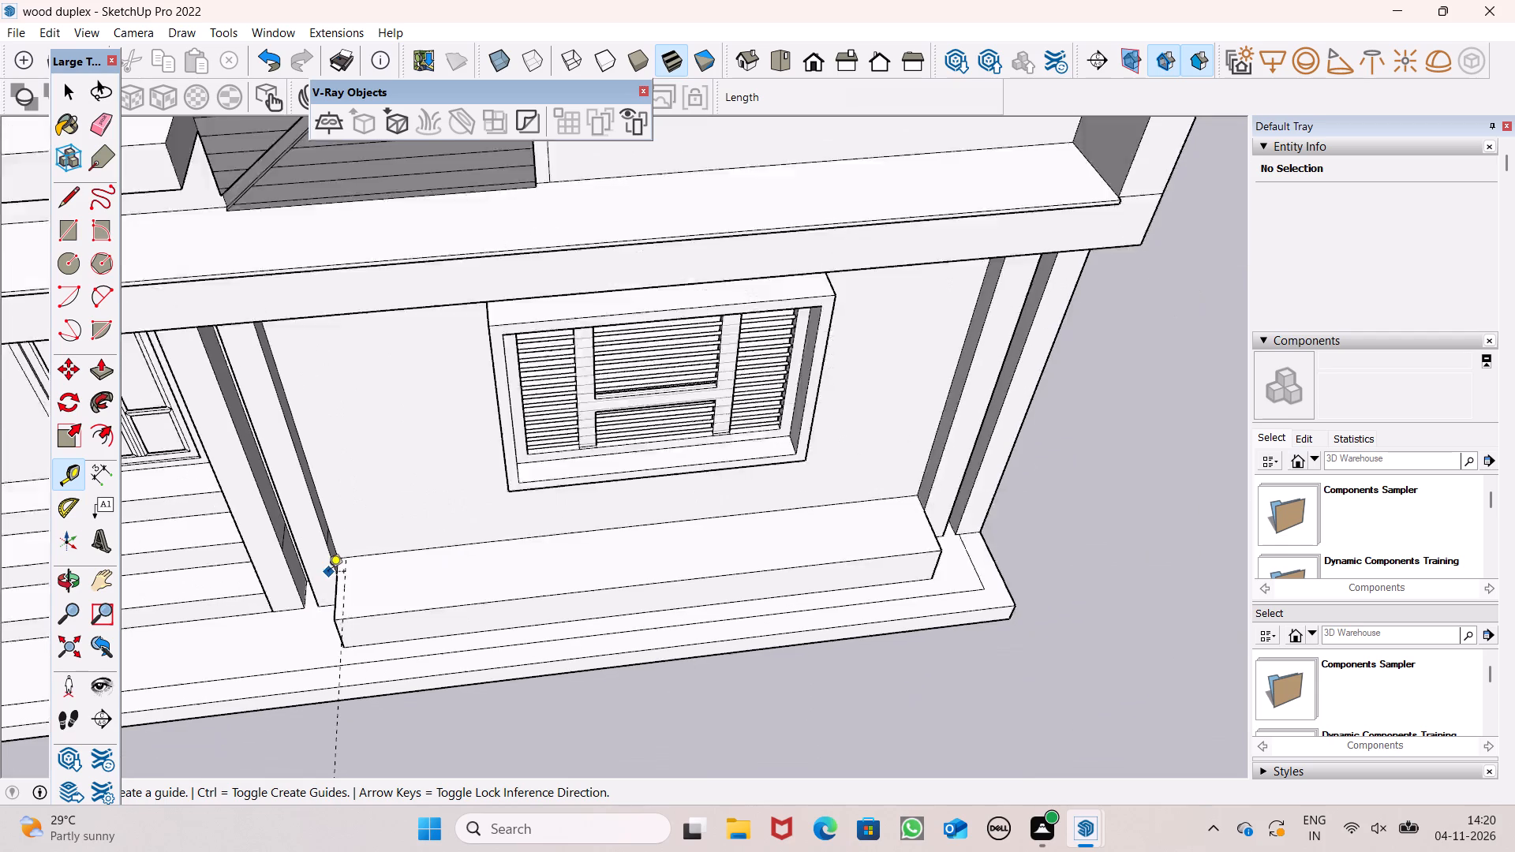
scroll(328, 573, "down", 1)
scroll(823, 504, "up", 12)
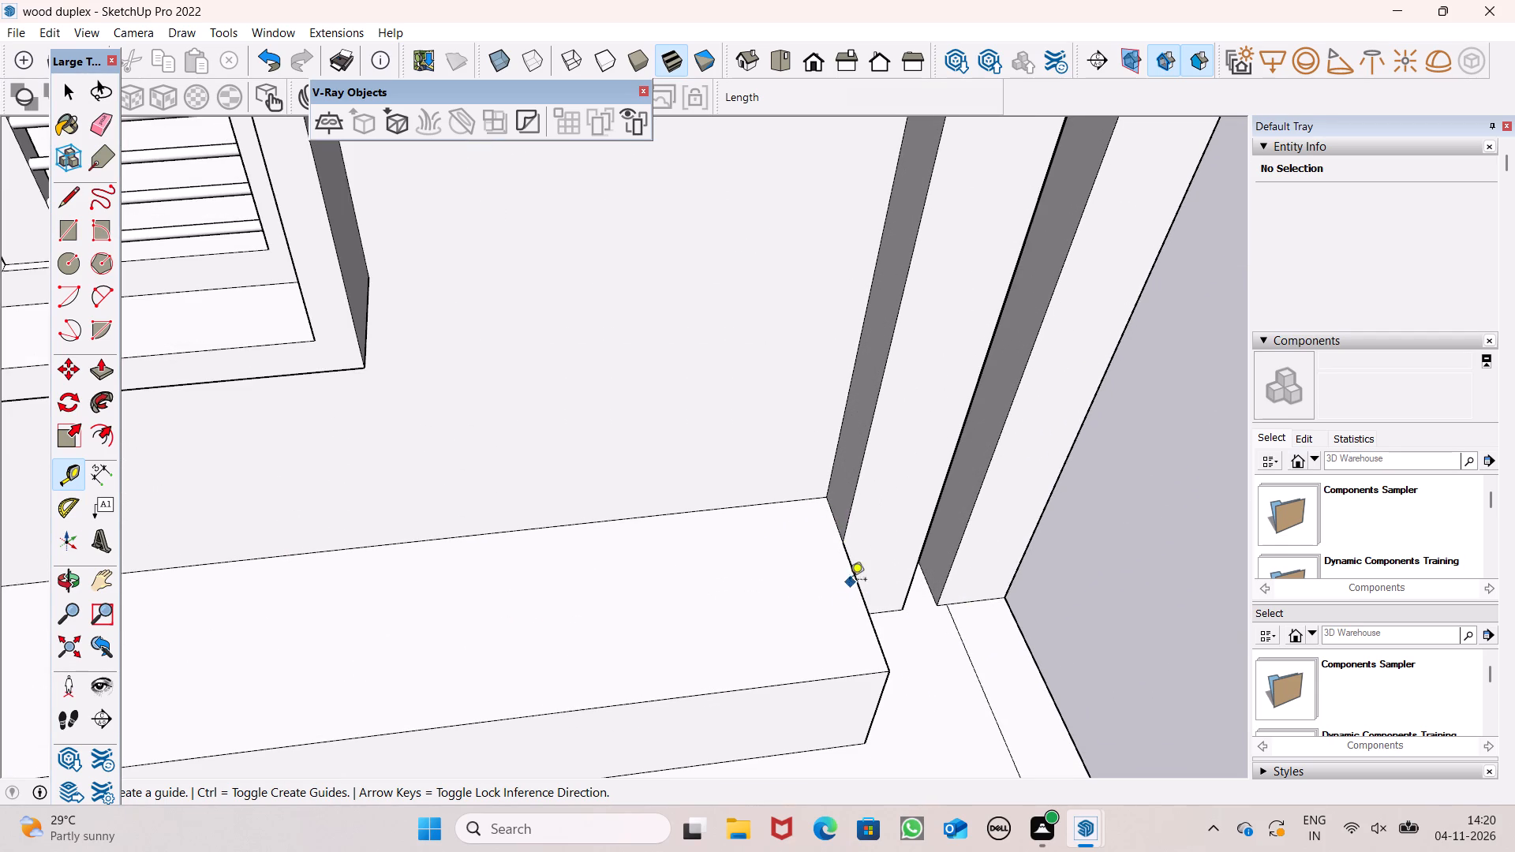
left_click(861, 585)
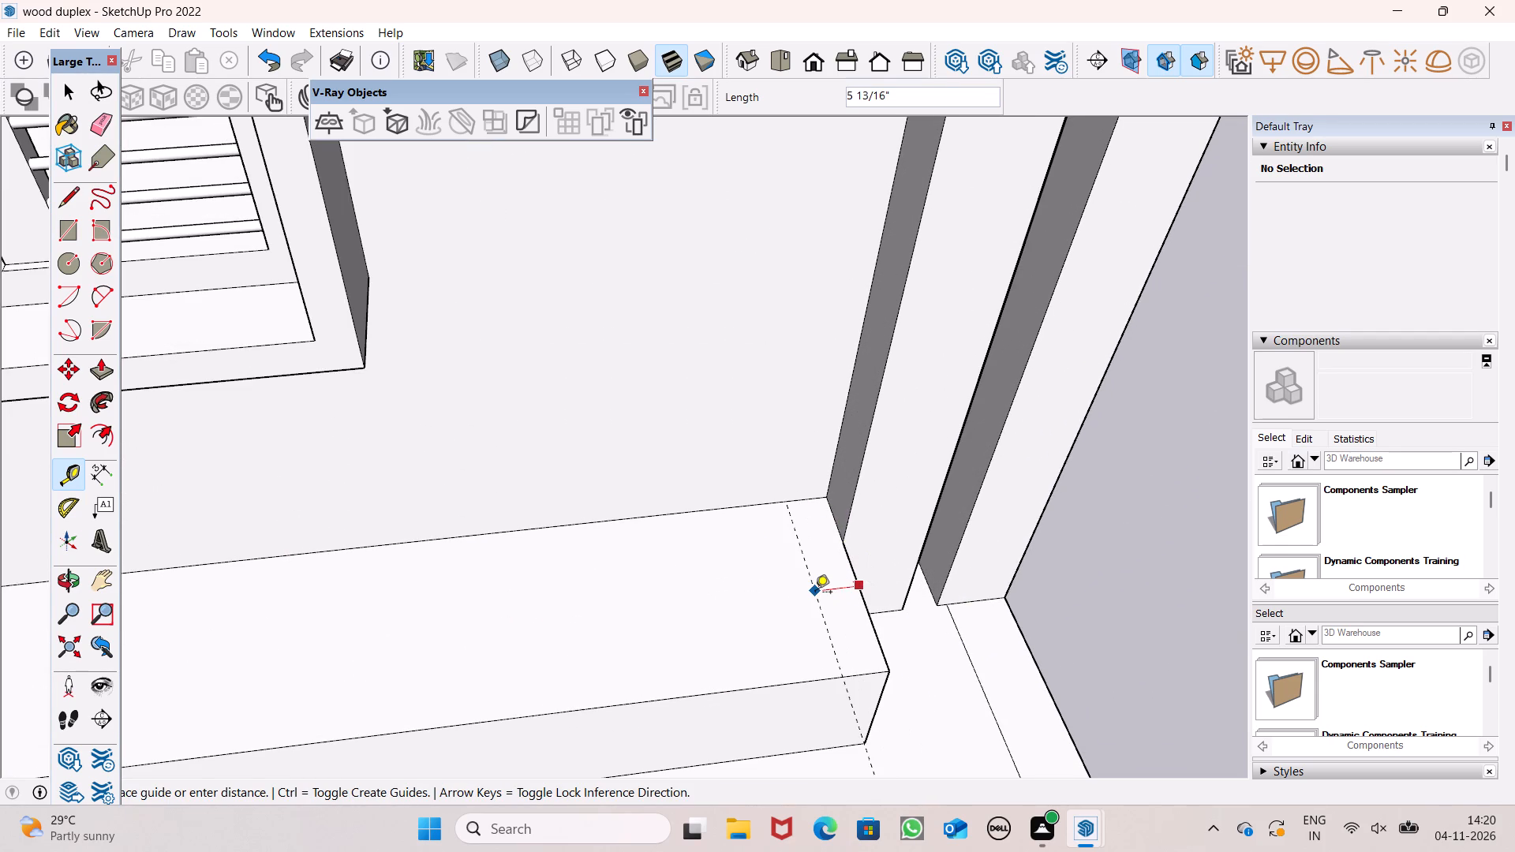
key("3")
key("shift+quotedbl")
key("Return")
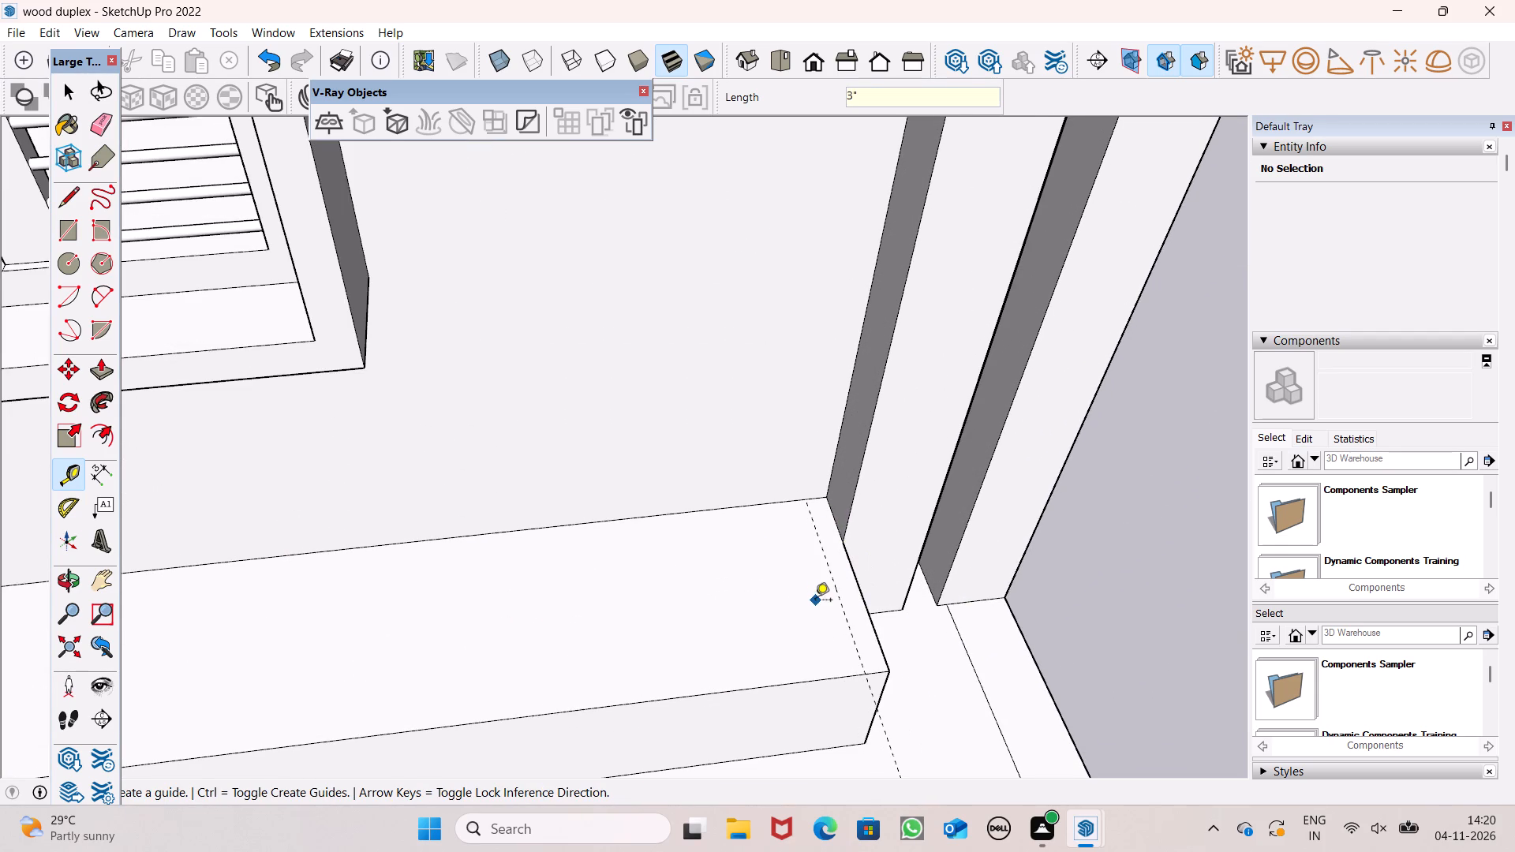
Place a guide on the block's top parallel to its front edge, about 4" inside it.
scroll(849, 594, "down", 12)
scroll(537, 646, "up", 2)
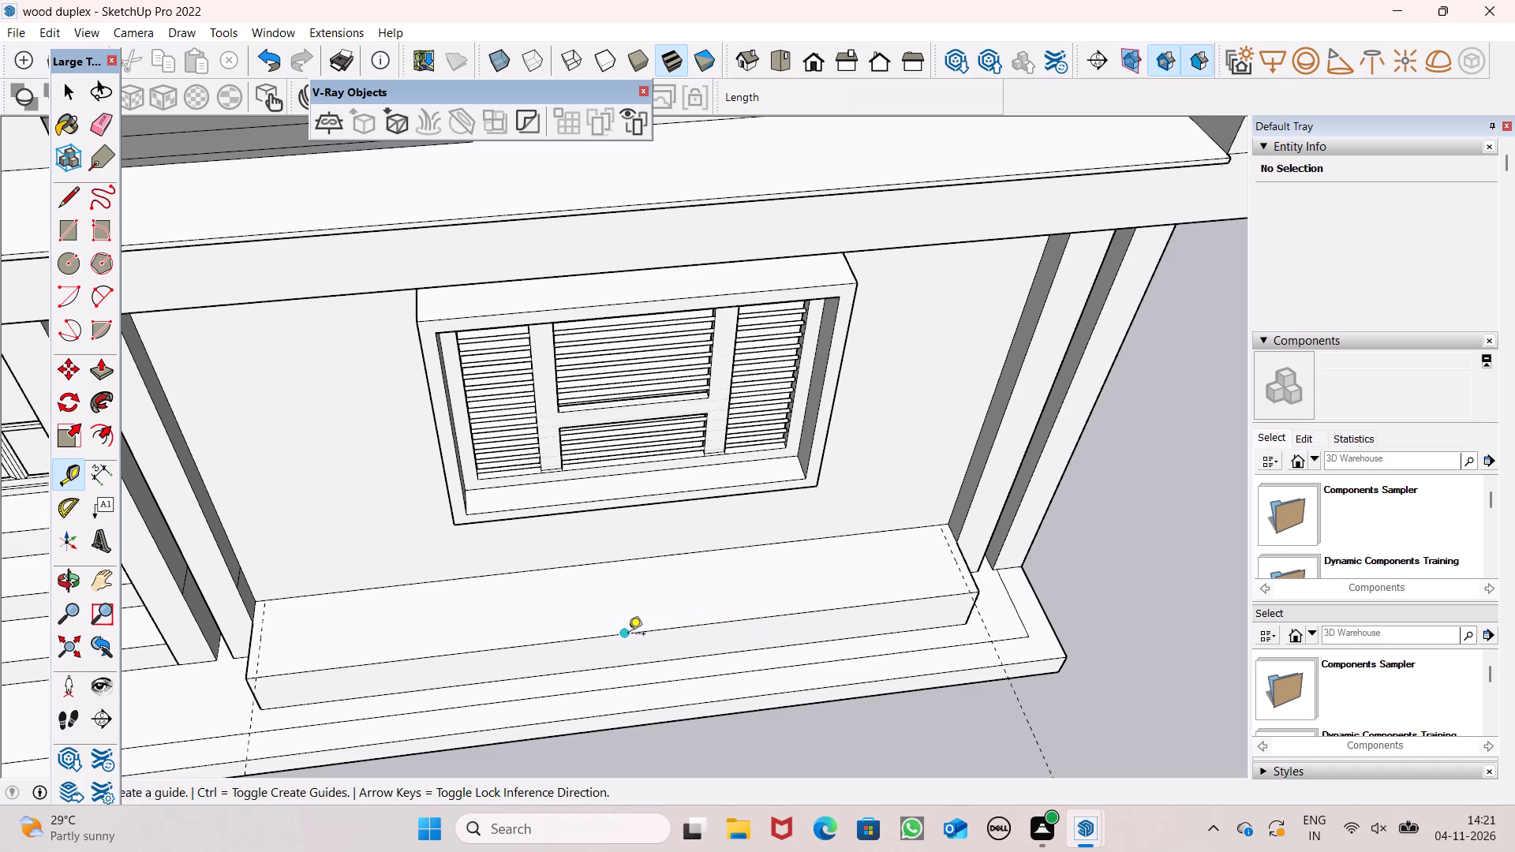
left_click(628, 635)
scroll(628, 635, "up", 5)
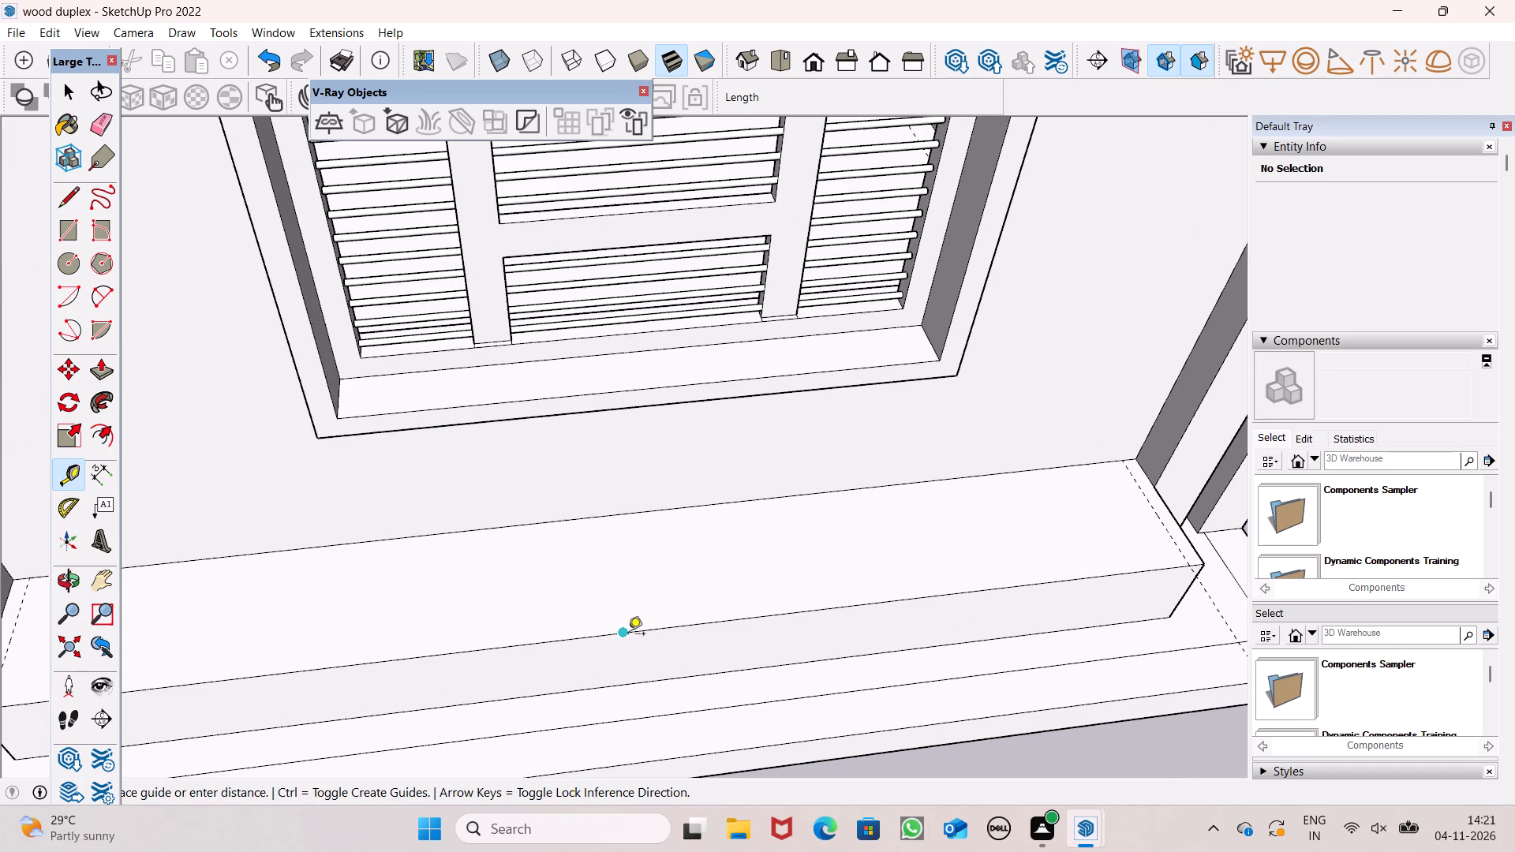
left_click(613, 613)
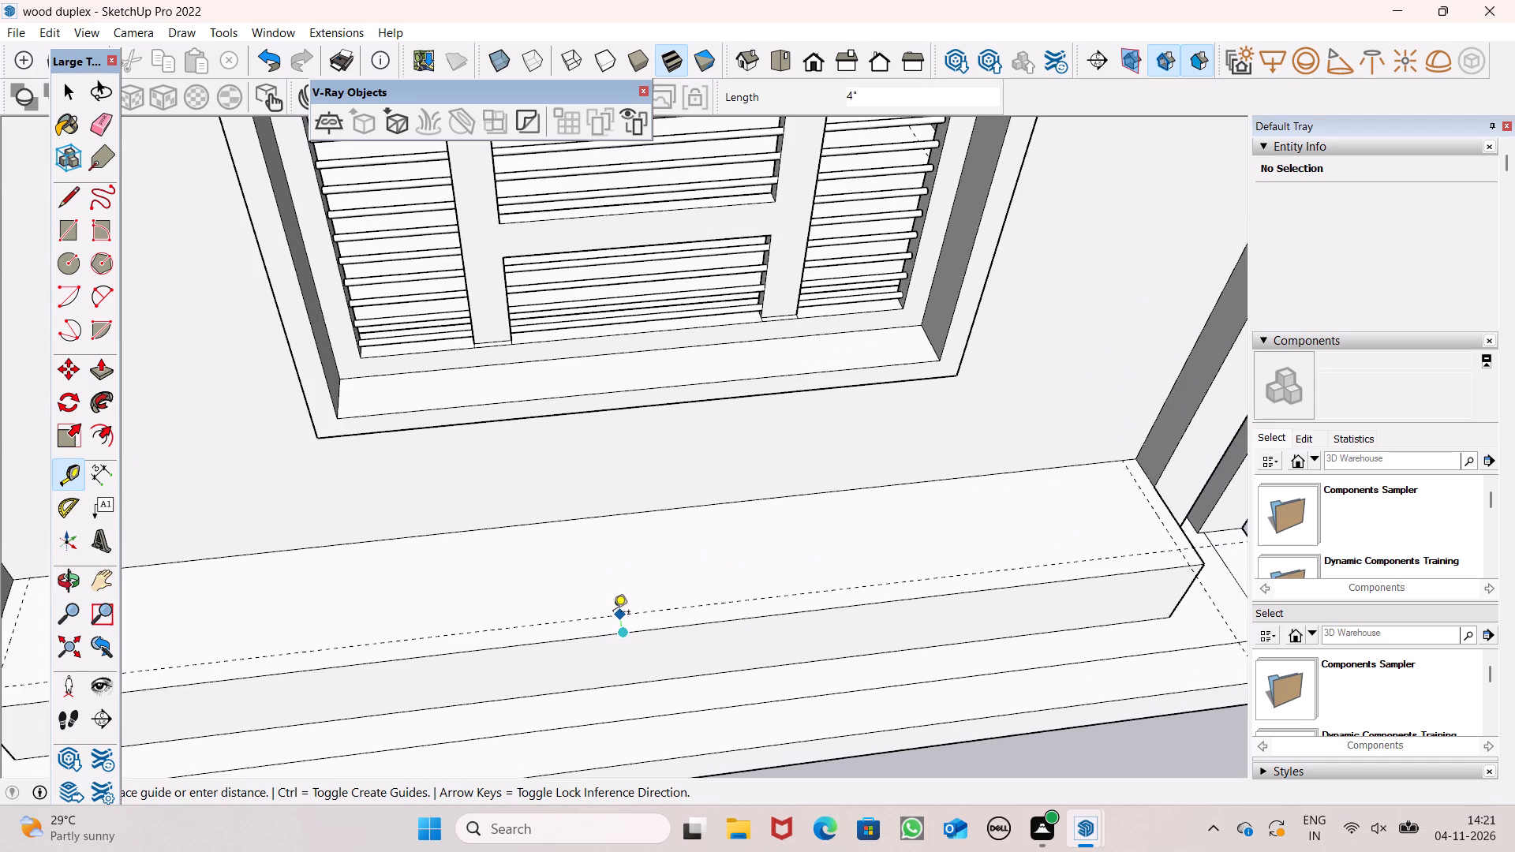
Draw a three-sided inner outline on the block's top along the guides, about 2' deep and 18' 5" long, ending at the wall.
scroll(766, 635, "down", 4)
key("space")
type("o")
left_click_drag(625, 705, 795, 696, "shift")
scroll(796, 687, "down", 4)
scroll(572, 630, "up", 7)
left_click_drag(561, 688, 537, 680, "shift")
key("l")
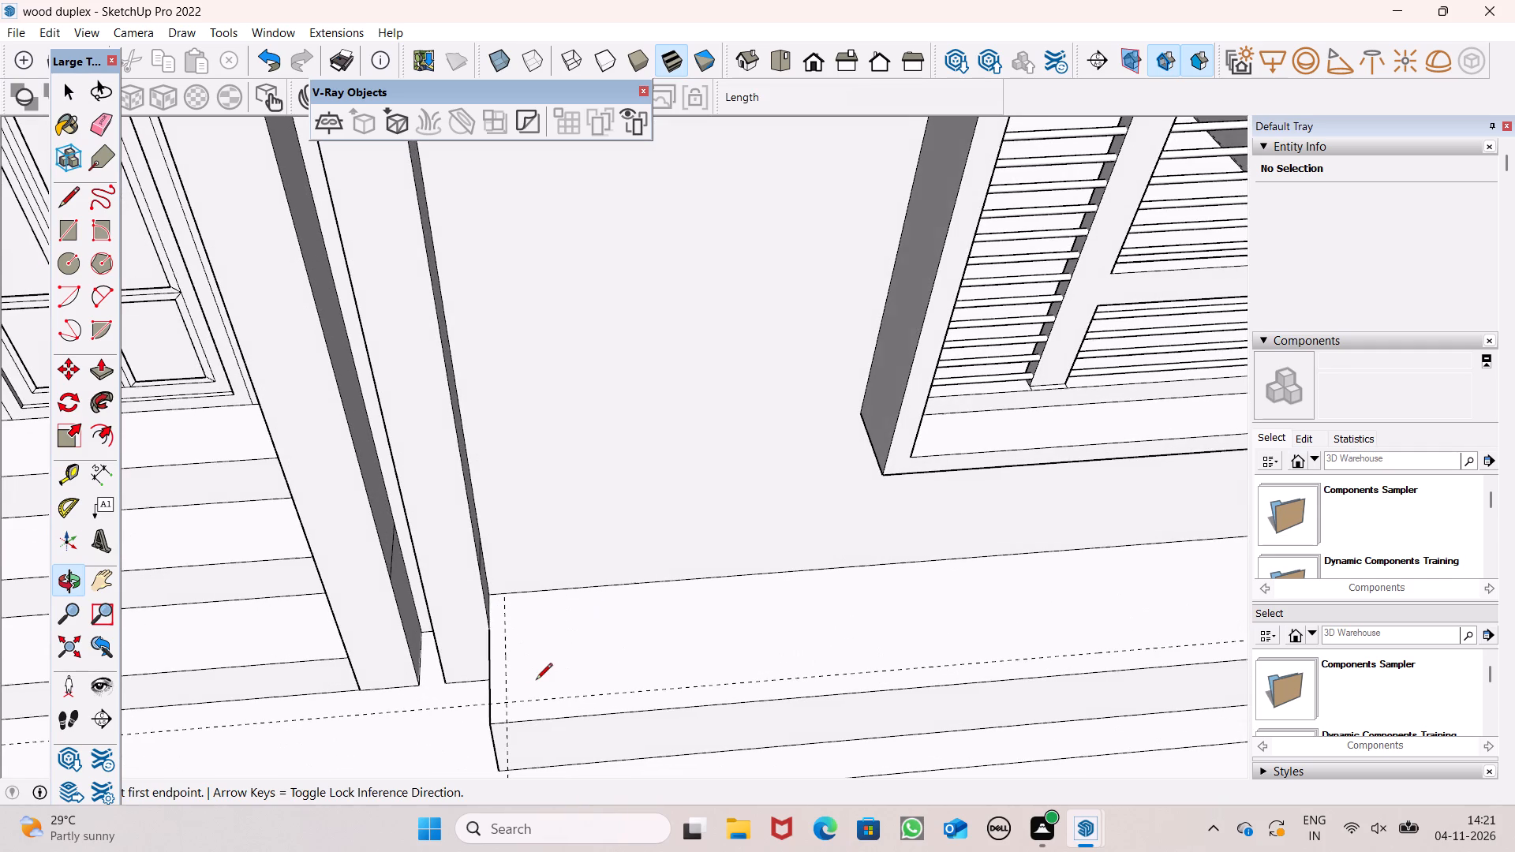
scroll(507, 576, "up", 7)
scroll(415, 543, "down", 4)
scroll(506, 606, "up", 7)
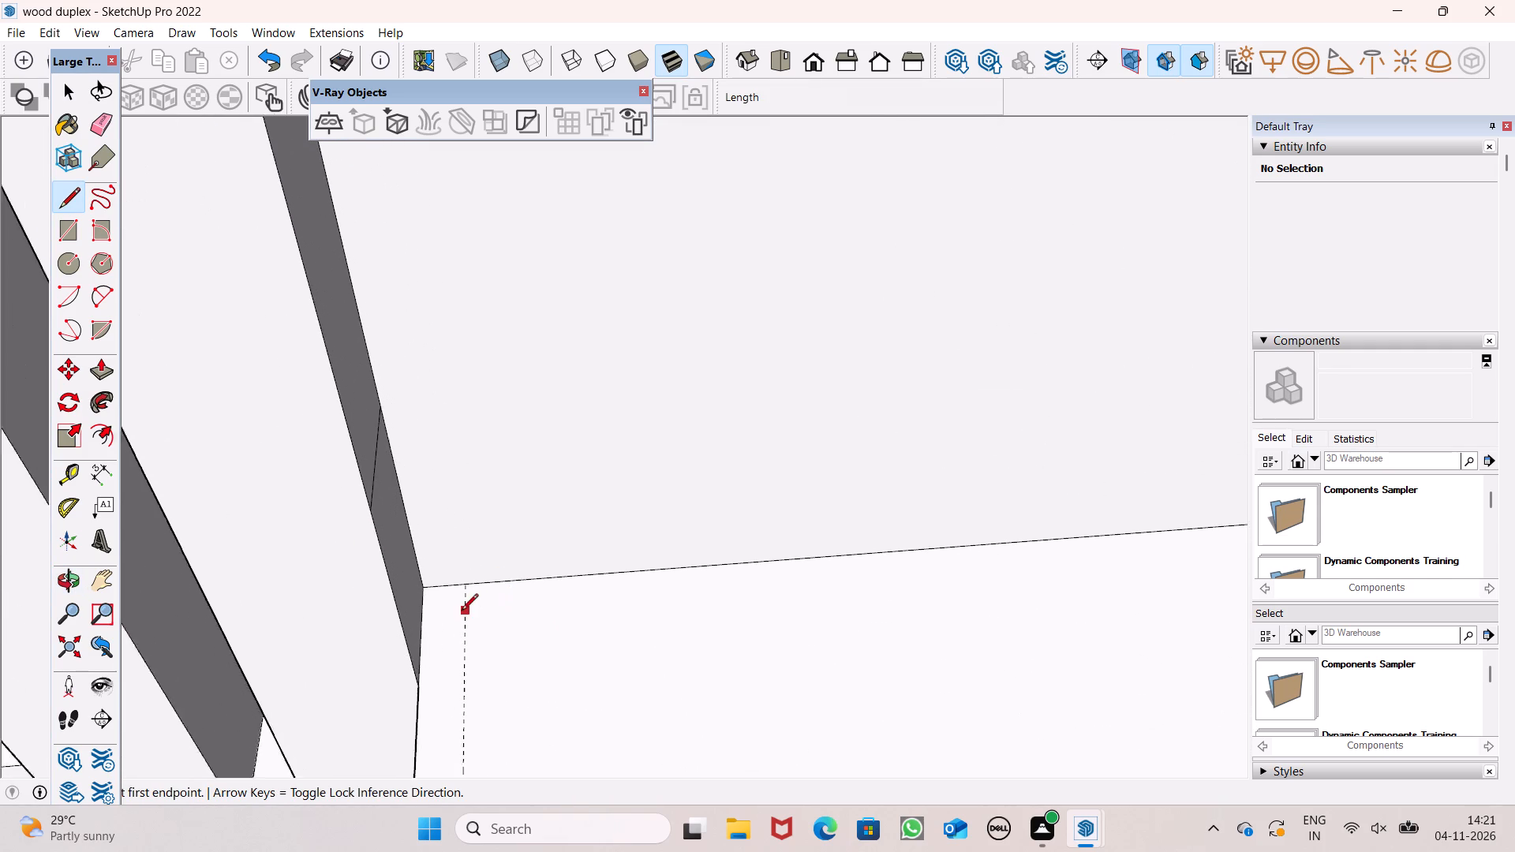
scroll(462, 611, "up", 6)
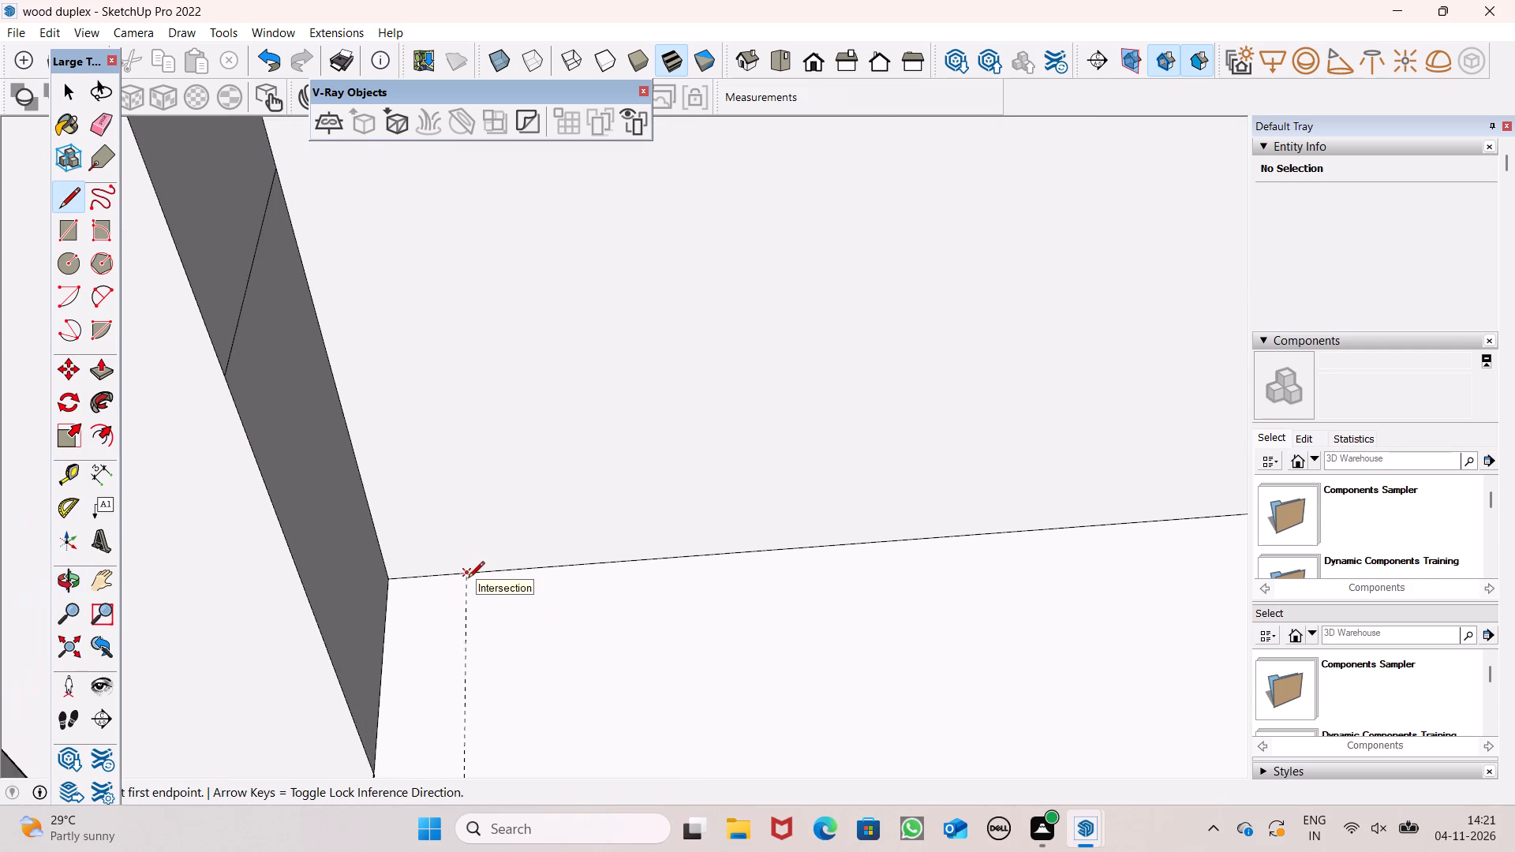
left_click(466, 574)
scroll(459, 553, "down", 14)
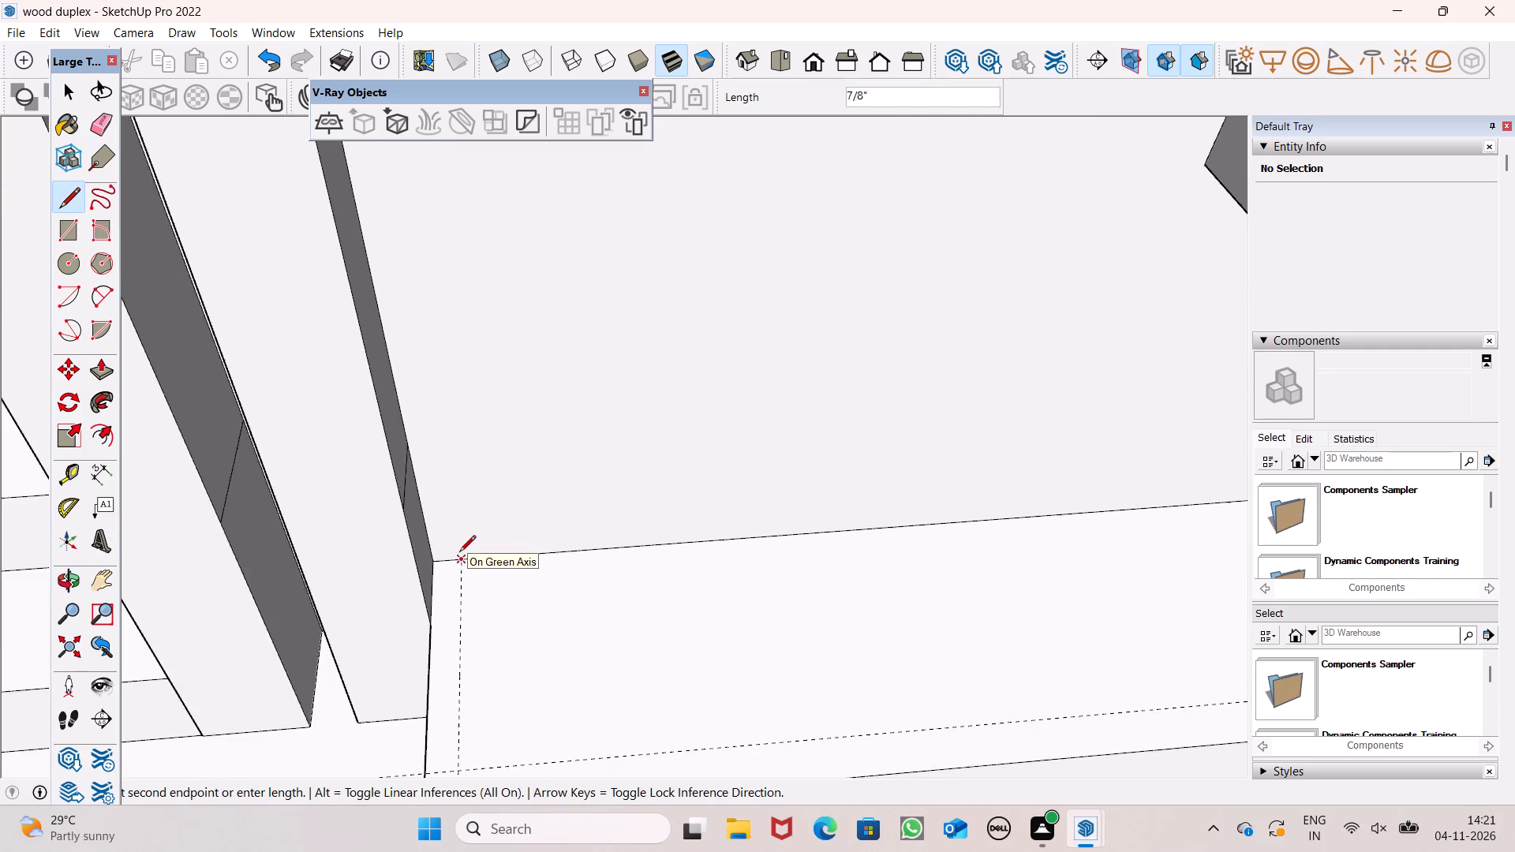
scroll(459, 553, "down", 3)
scroll(461, 572, "up", 1)
scroll(461, 572, "down", 4)
scroll(454, 658, "up", 2)
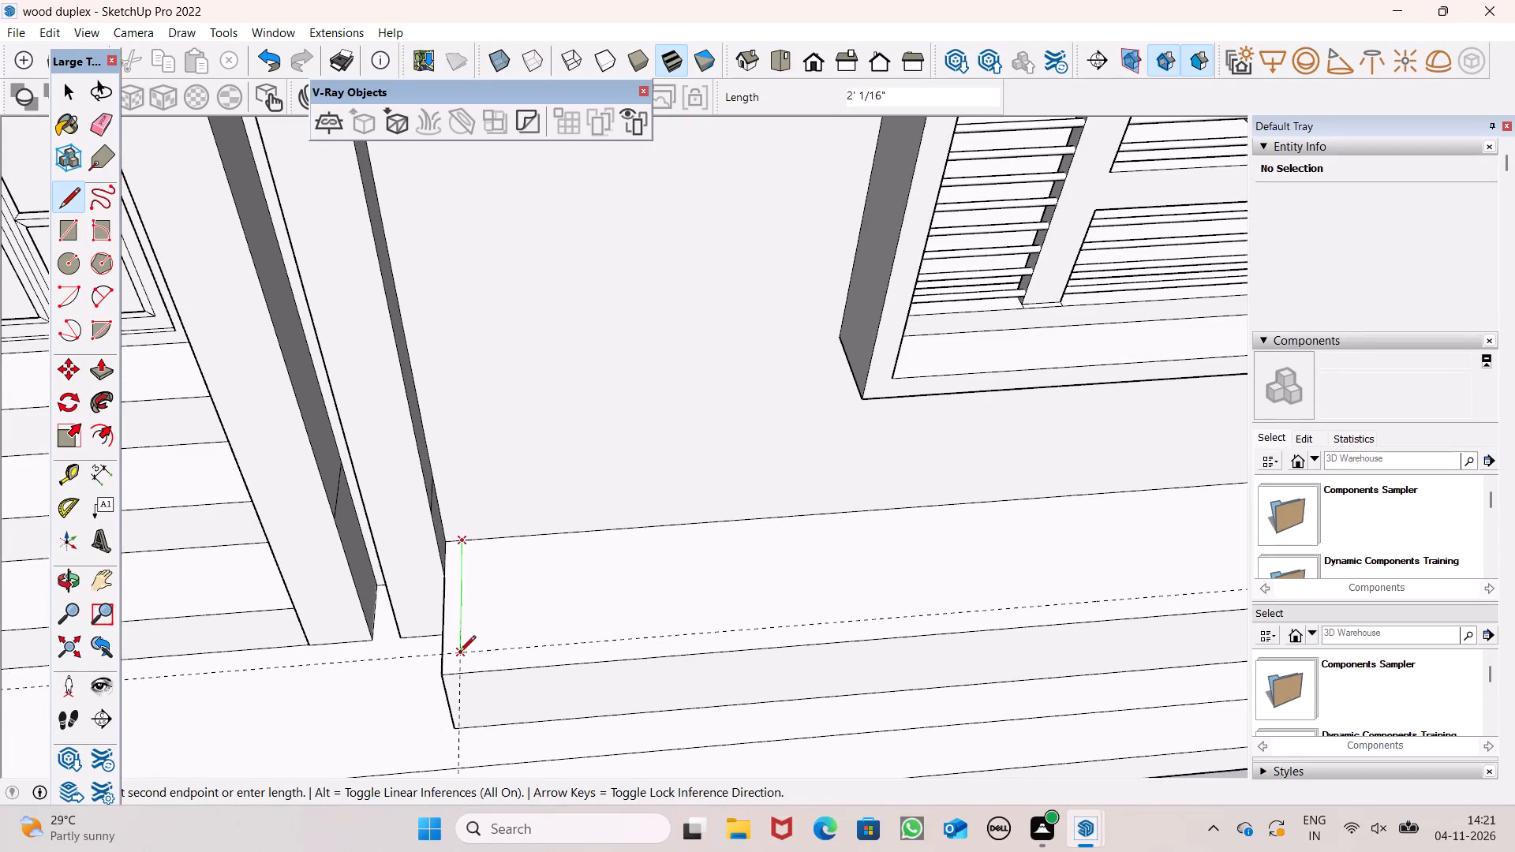
left_click(461, 652)
scroll(307, 655, "down", 14)
scroll(636, 633, "up", 2)
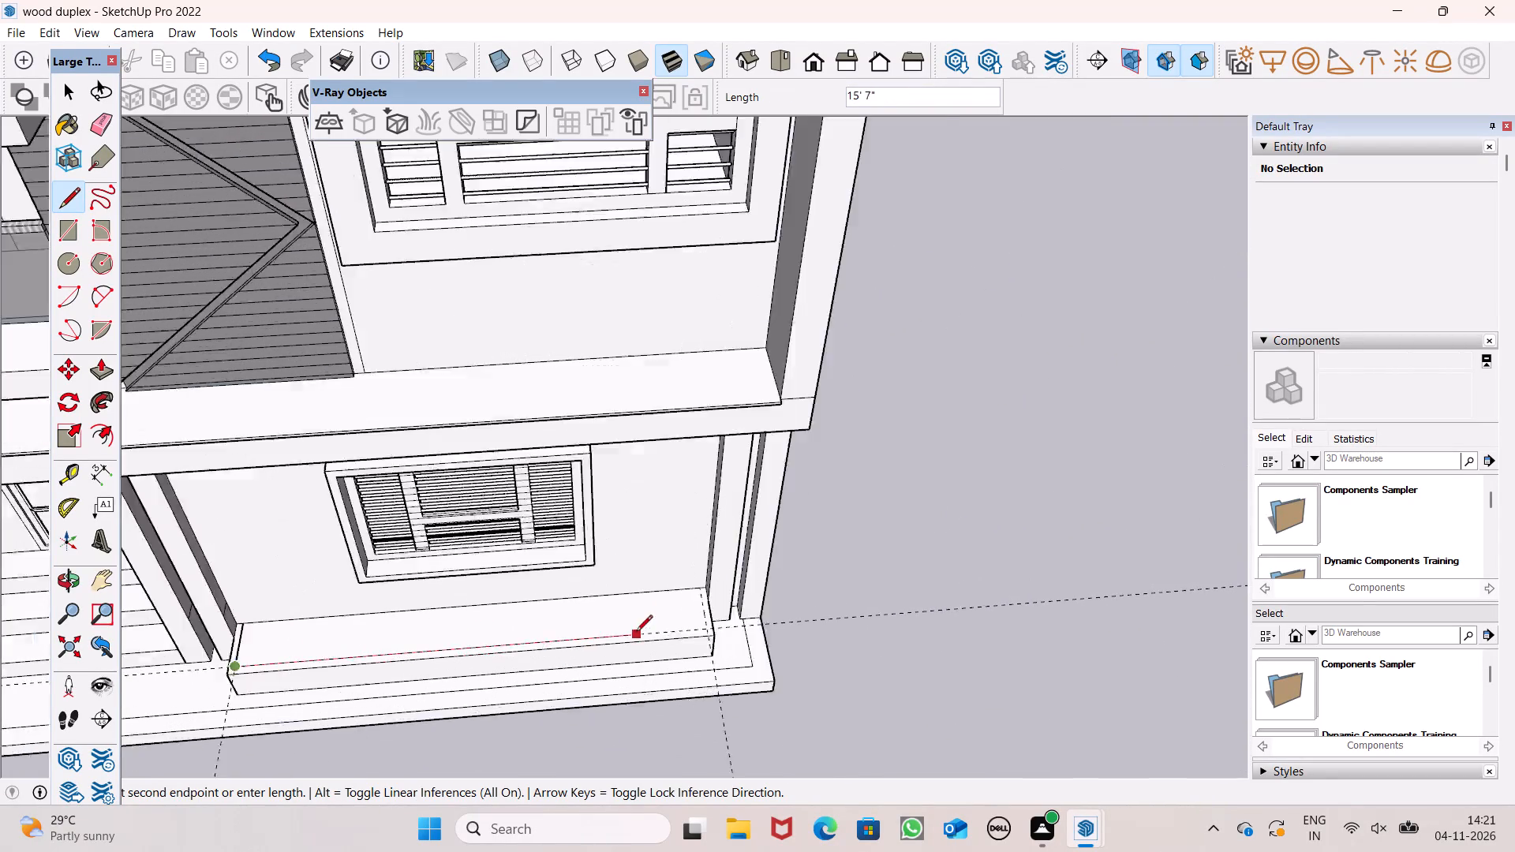
scroll(636, 633, "up", 18)
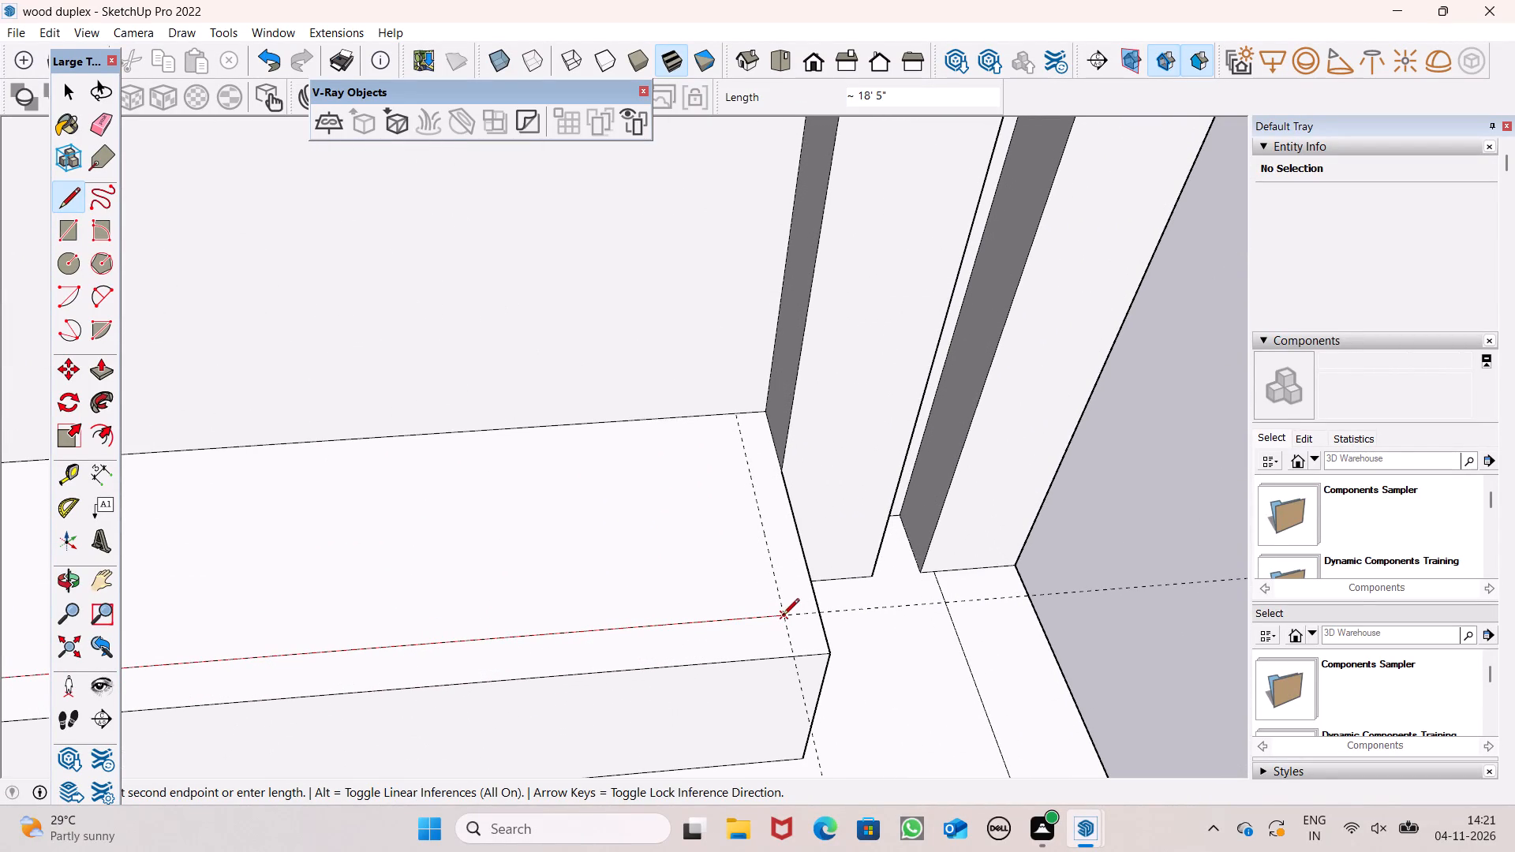
left_click(783, 616)
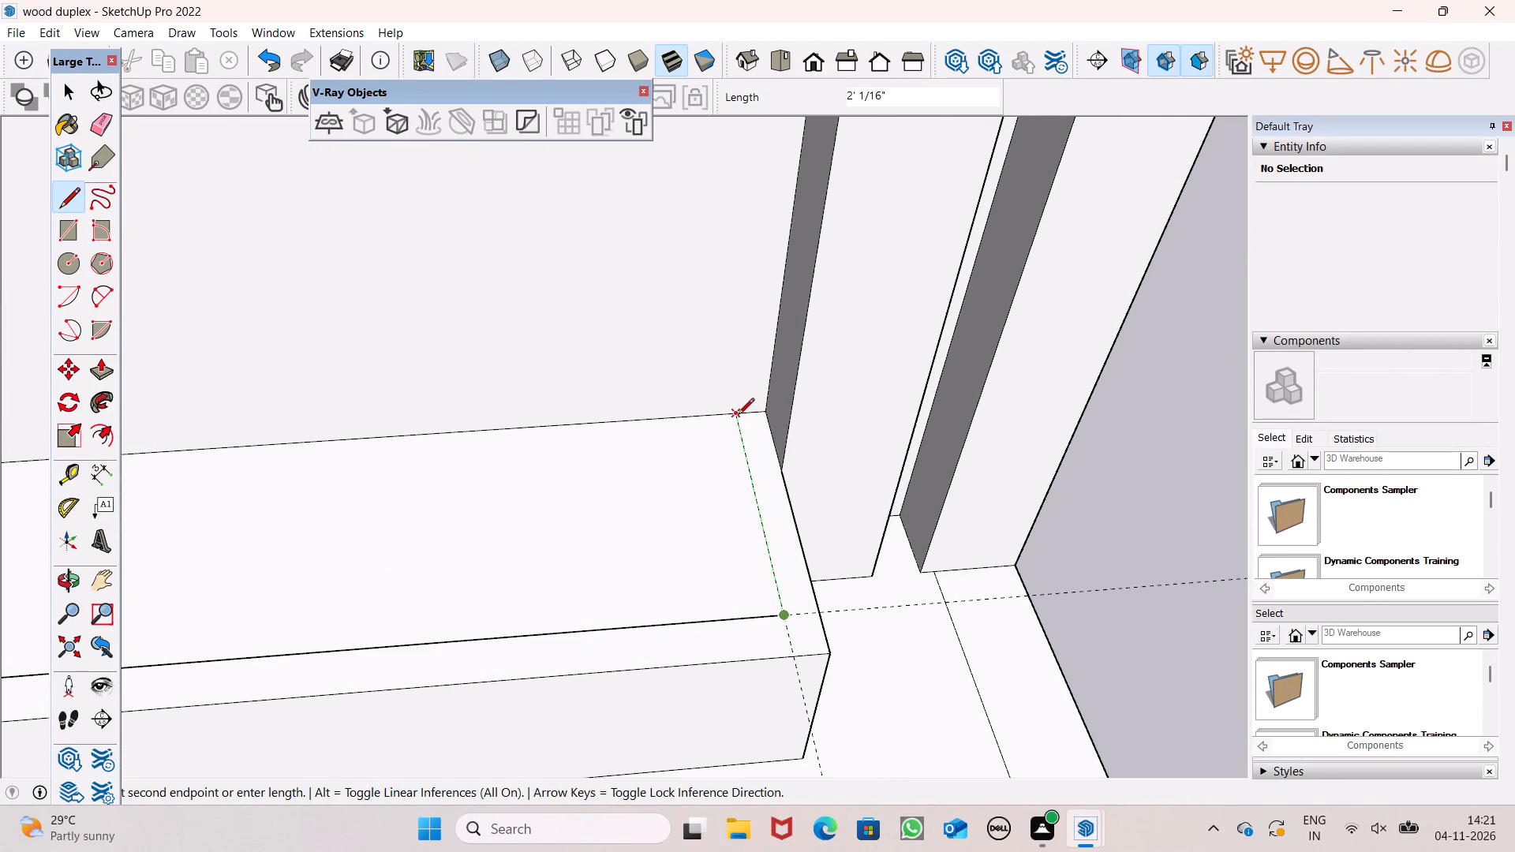
left_click(738, 416)
key("space")
Erase the front guide and the two end guides around the block's inner outline.
key("o")
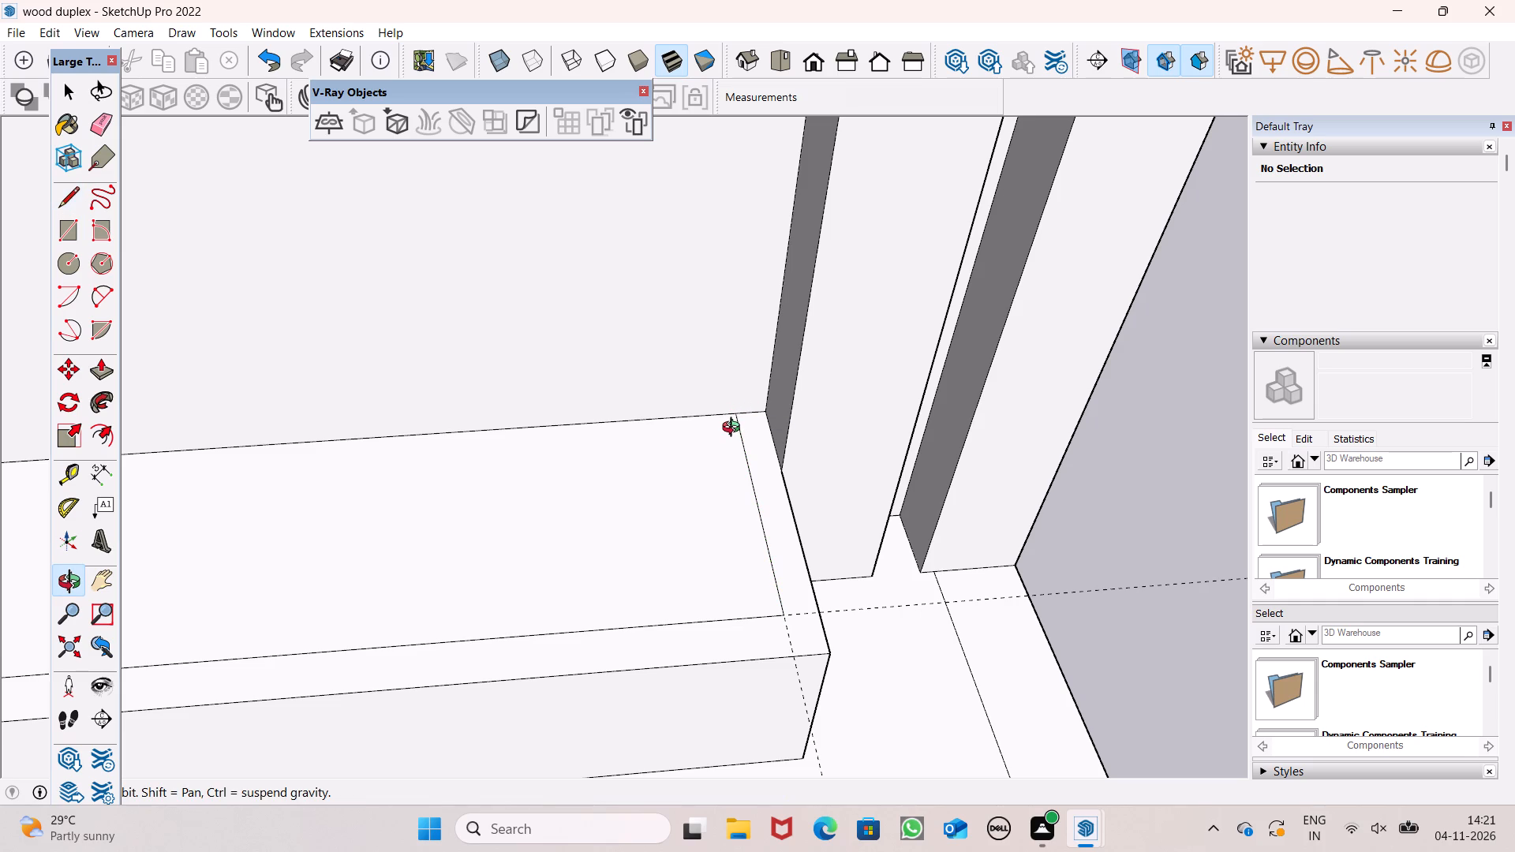
scroll(735, 432, "down", 5)
scroll(735, 432, "up", 1)
left_click_drag(743, 490, 754, 441, "shift")
scroll(754, 441, "down", 5)
left_click_drag(757, 457, 802, 461)
key("e")
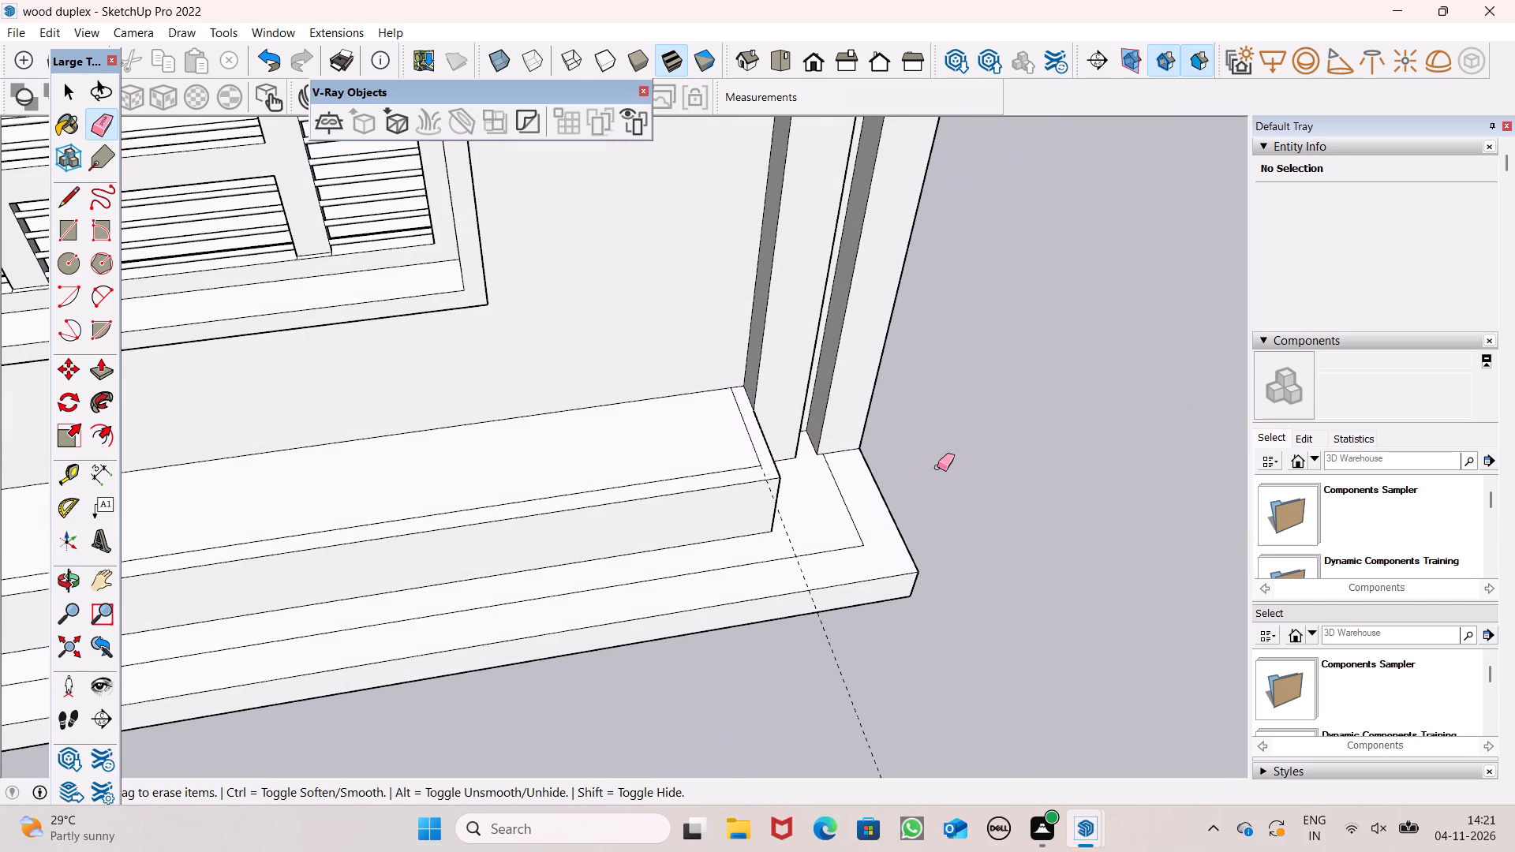
scroll(823, 511, "down", 5)
left_click_drag(866, 630, 843, 650)
scroll(993, 572, "down", 4)
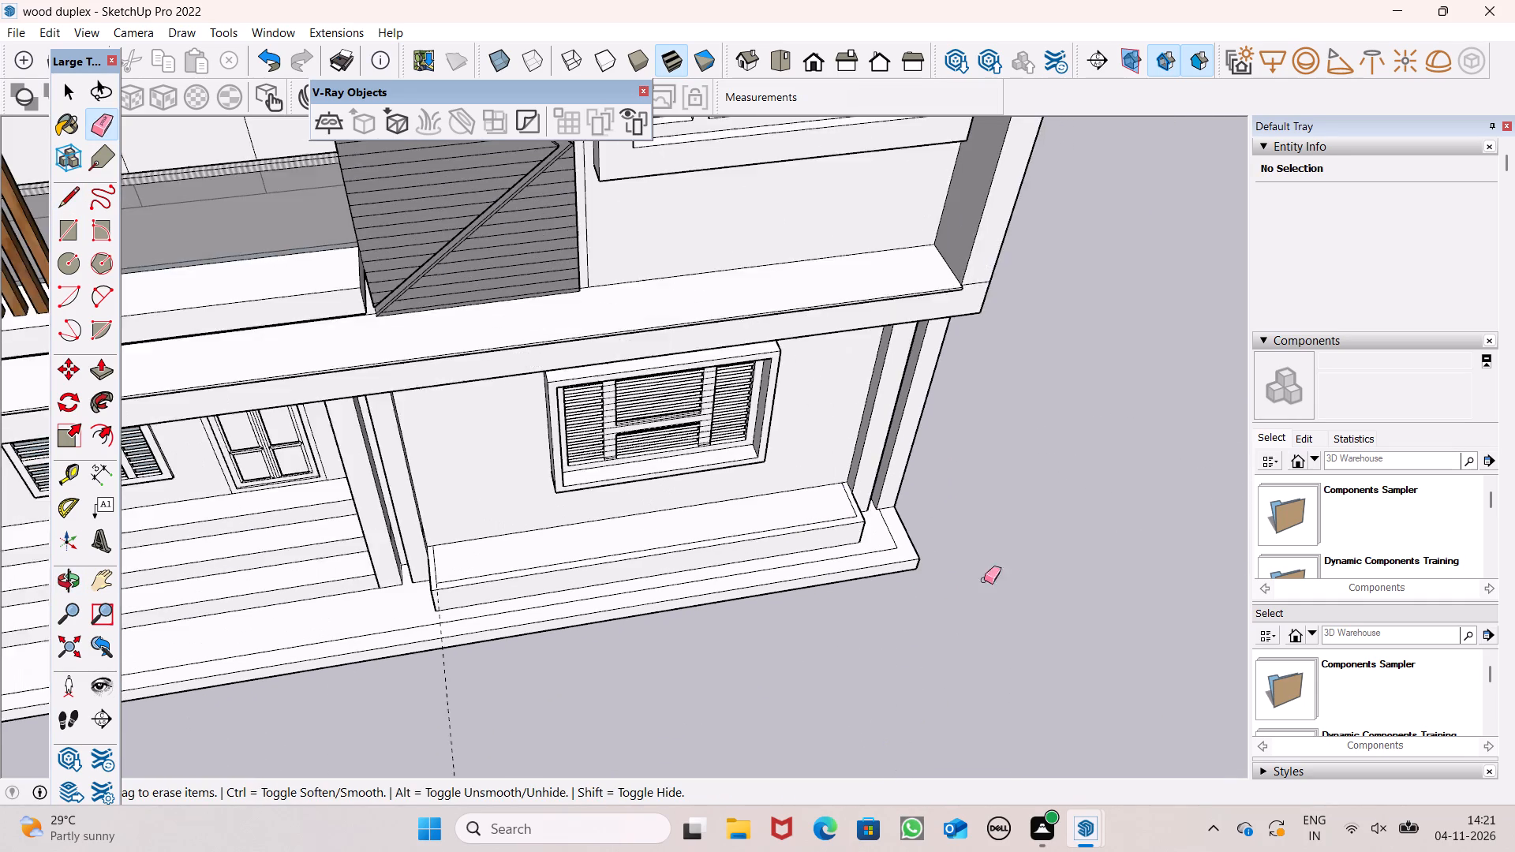
scroll(984, 580, "down", 3)
scroll(578, 686, "up", 4)
left_click_drag(546, 678, 501, 699)
key("space")
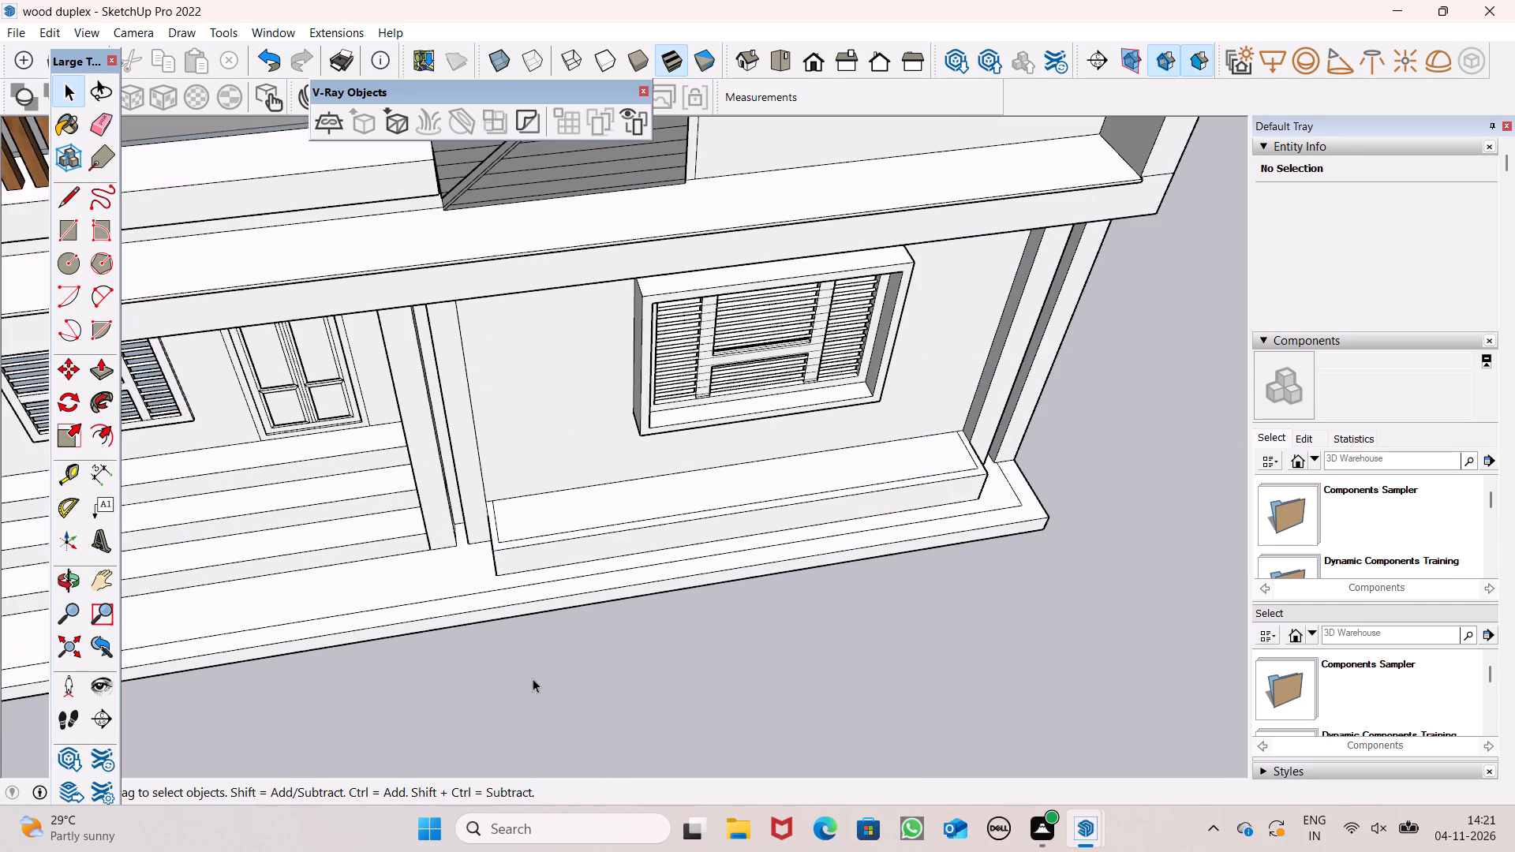
Push the inner face of the block's top down about 7" to hollow it into a planter-like trough.
type("o")
left_click_drag(515, 709, 664, 623)
left_click_drag(664, 600, 662, 636, "shift")
scroll(563, 612, "up", 5)
left_click_drag(563, 623, 565, 637, "shift")
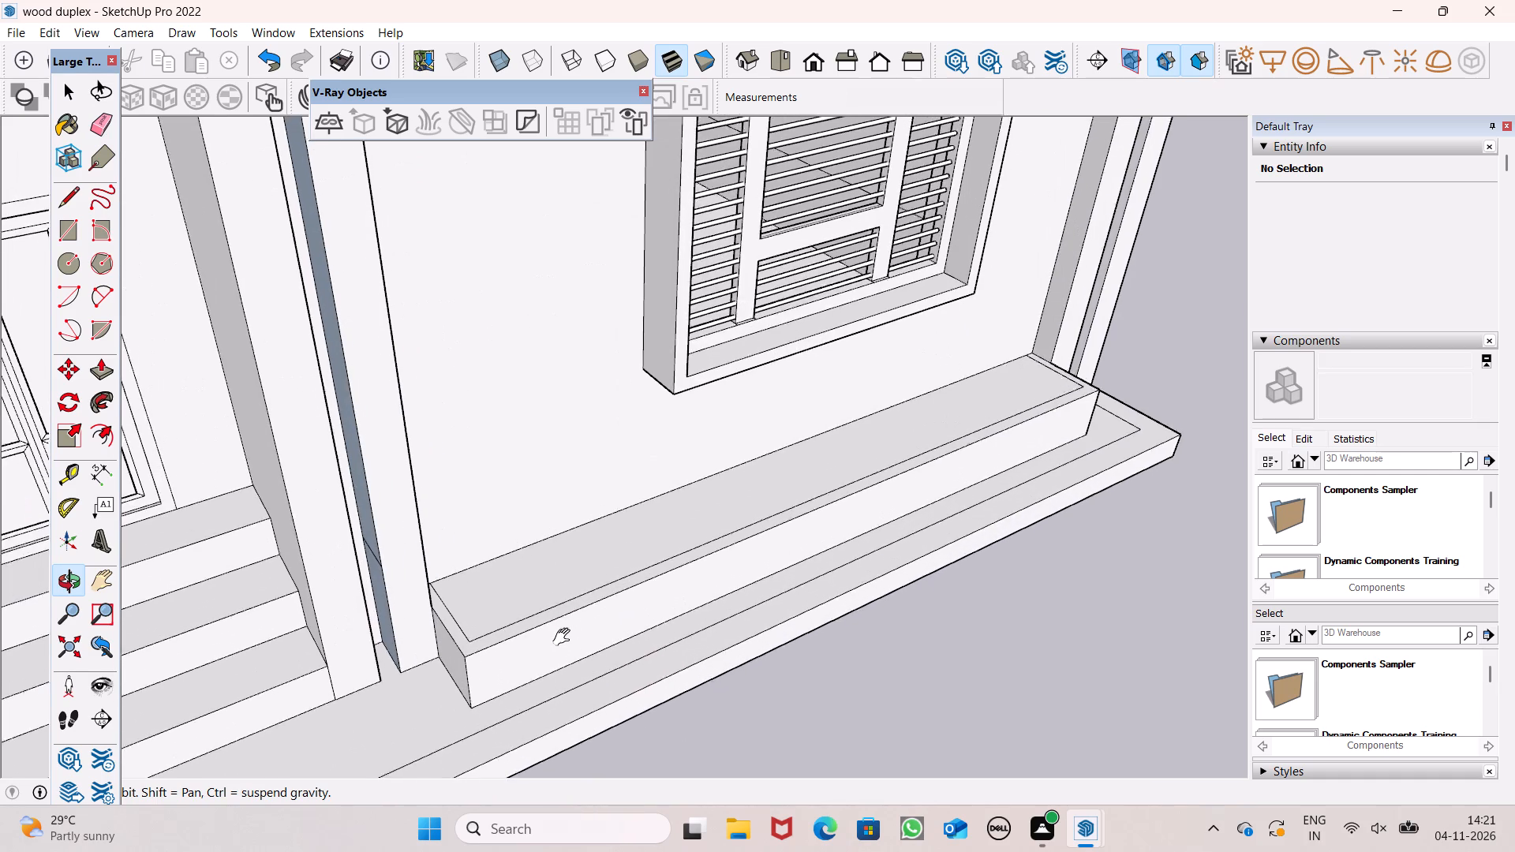
left_click_drag(565, 637, 565, 641, "shift")
left_click_drag(565, 641, 565, 611)
scroll(565, 608, "up", 3)
left_click_drag(542, 625, 522, 649, "shift")
left_click_drag(596, 663, 679, 663)
left_click_drag(679, 663, 650, 633)
left_click_drag(651, 633, 679, 651)
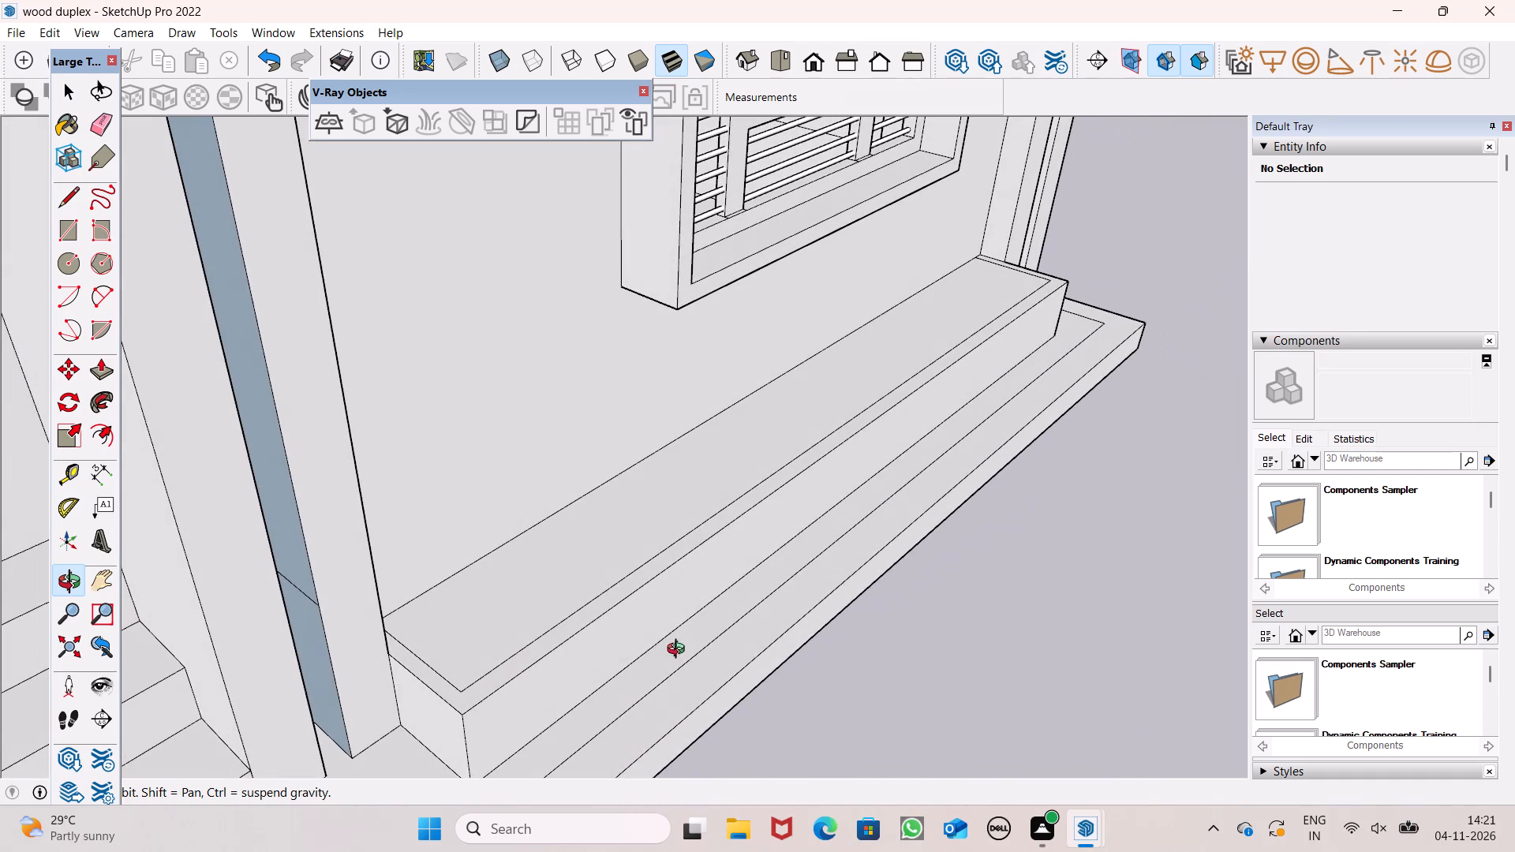
key("p")
left_click(609, 557)
scroll(594, 572, "up", 3)
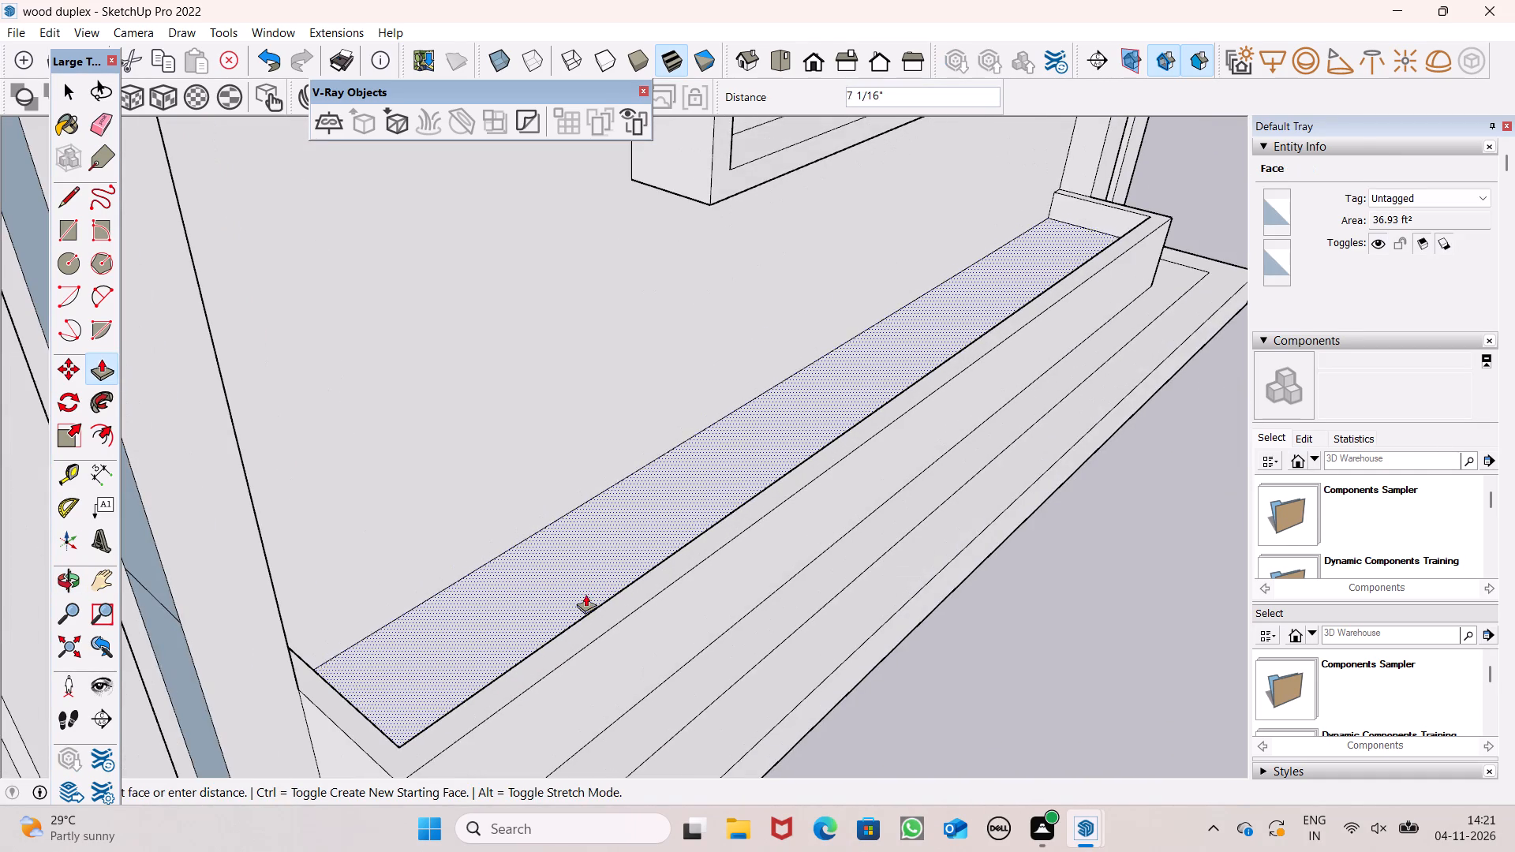
scroll(579, 607, "up", 3)
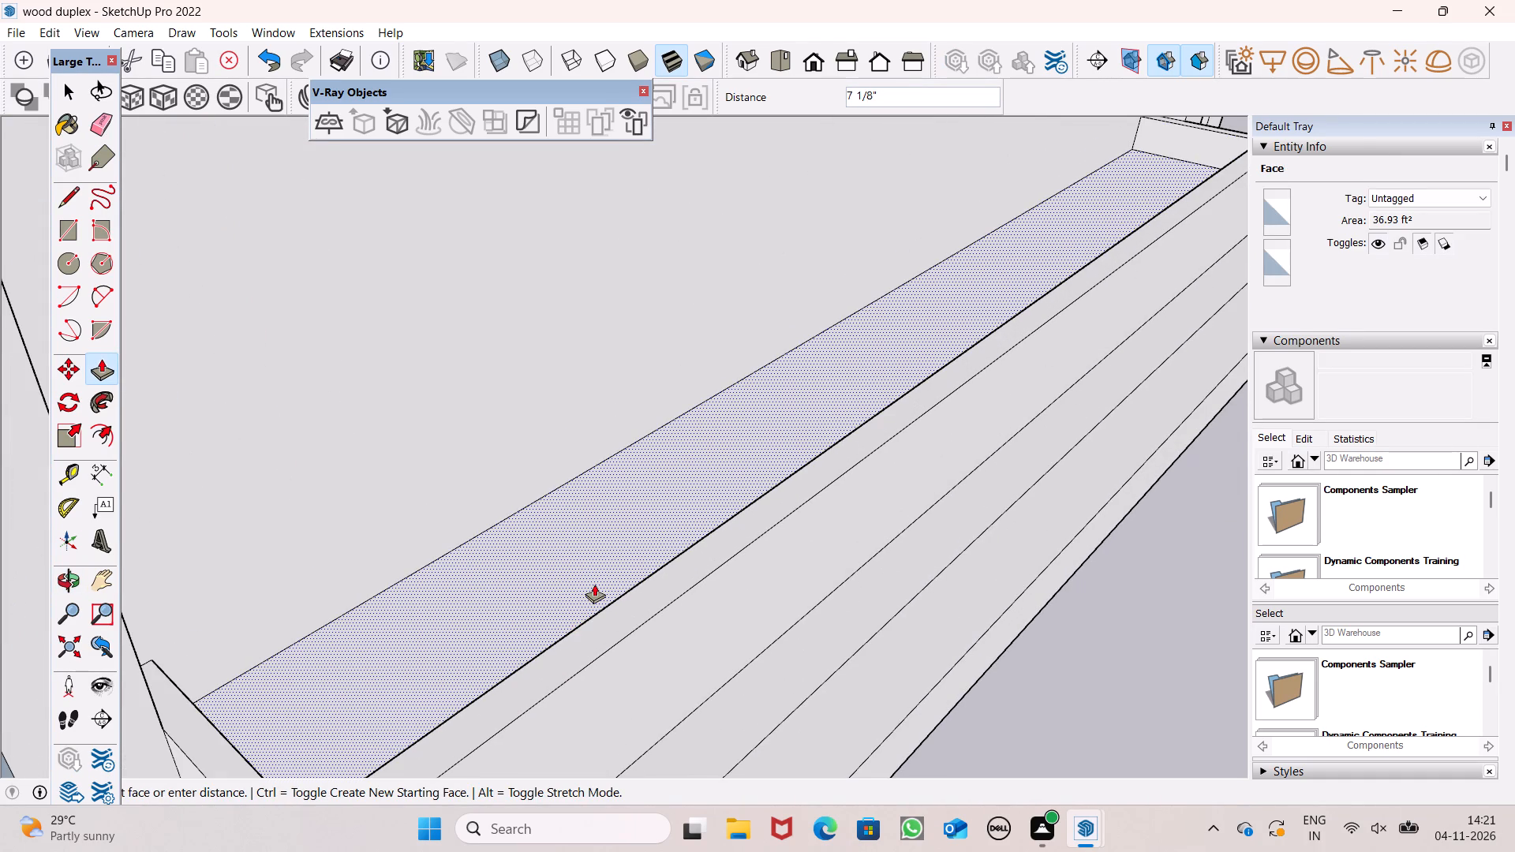
left_click(594, 584)
key("space")
type("o")
scroll(576, 578, "down", 3)
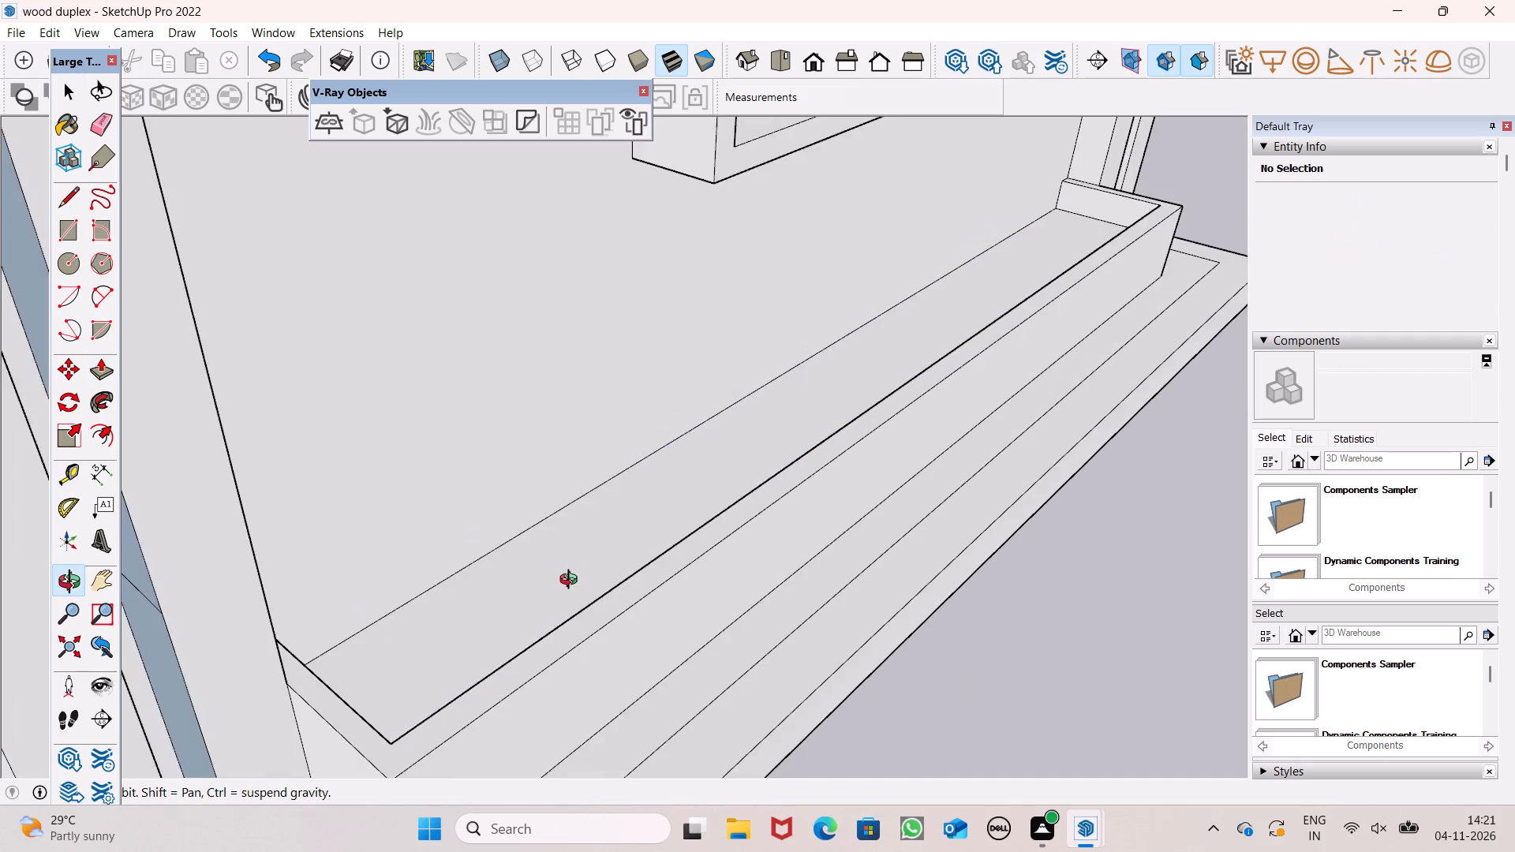
Place a guide on the block's front face parallel to its top front edge, 1.5" below it.
left_click_drag(568, 594, 682, 650)
left_click_drag(683, 654, 538, 529)
scroll(537, 526, "down", 5)
left_click_drag(498, 637, 454, 624)
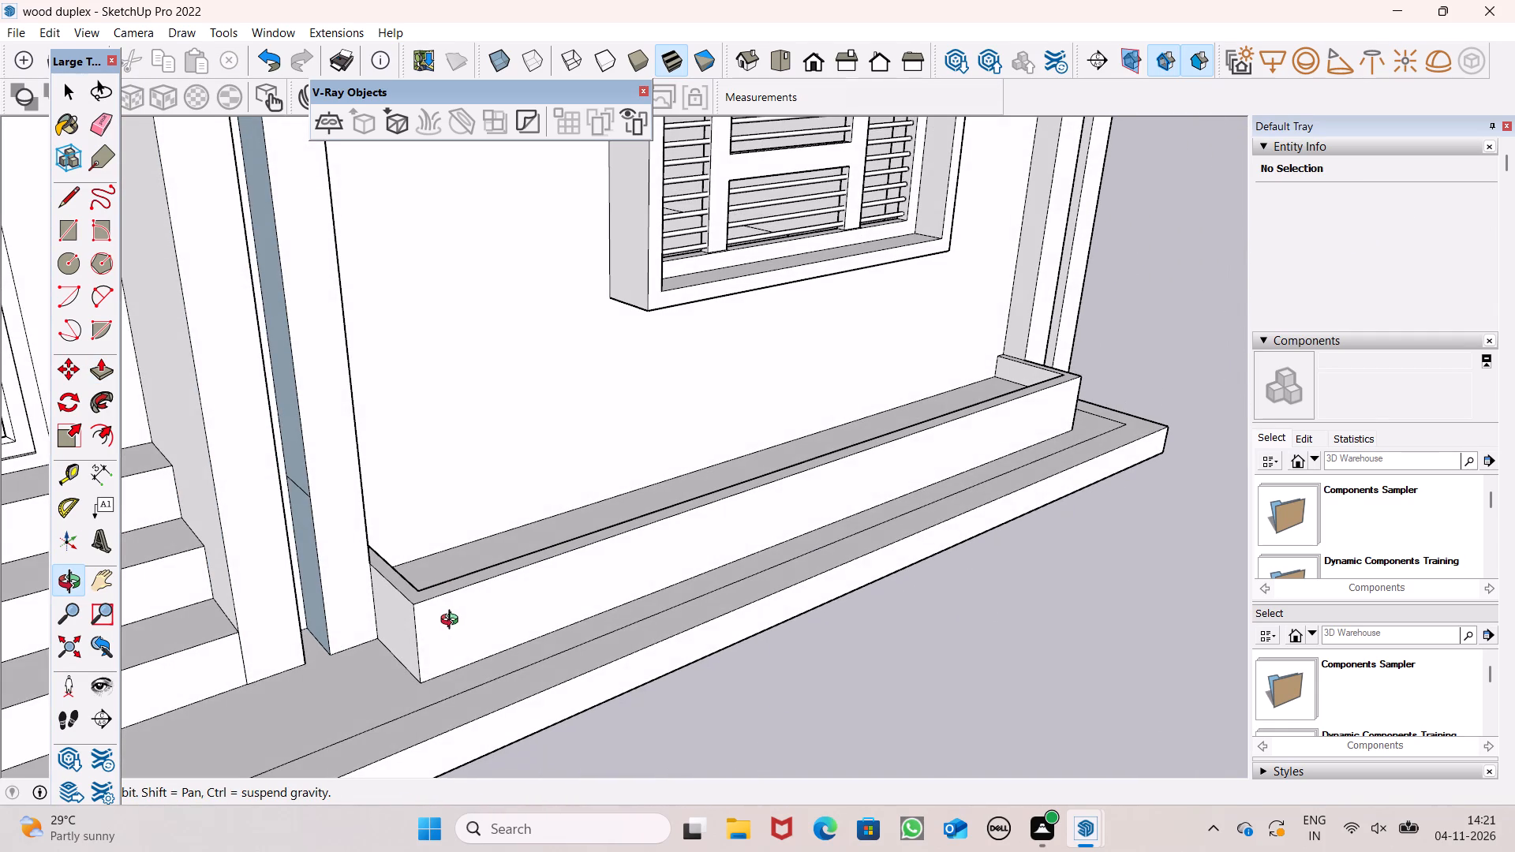
scroll(482, 607, "up", 7)
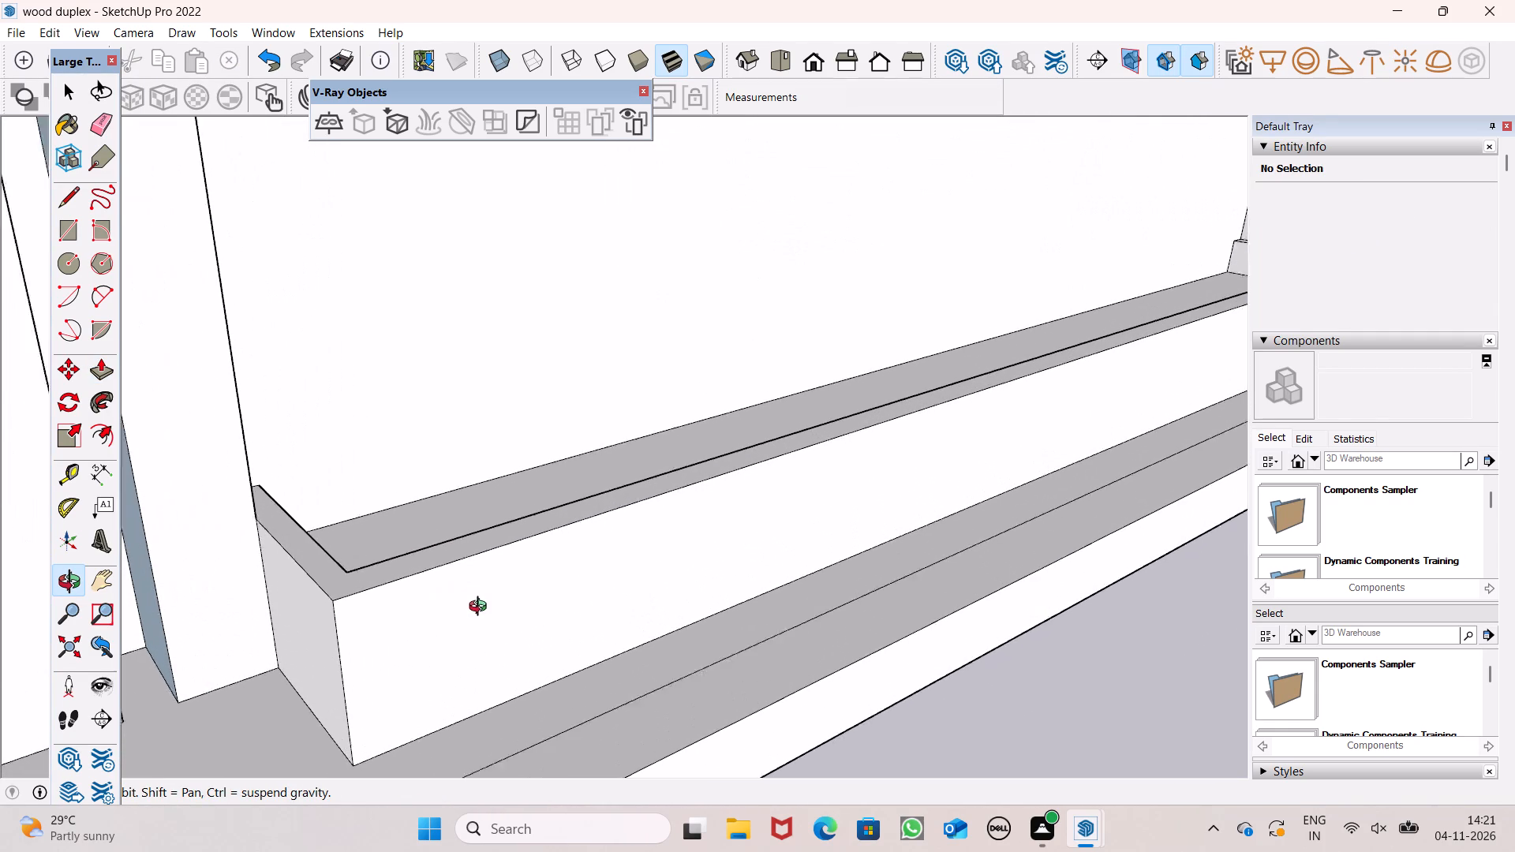
scroll(481, 608, "up", 1)
left_click_drag(397, 609, 409, 621, "shift")
left_click_drag(409, 621, 320, 543)
scroll(298, 541, "down", 4)
left_click_drag(817, 579, 622, 511)
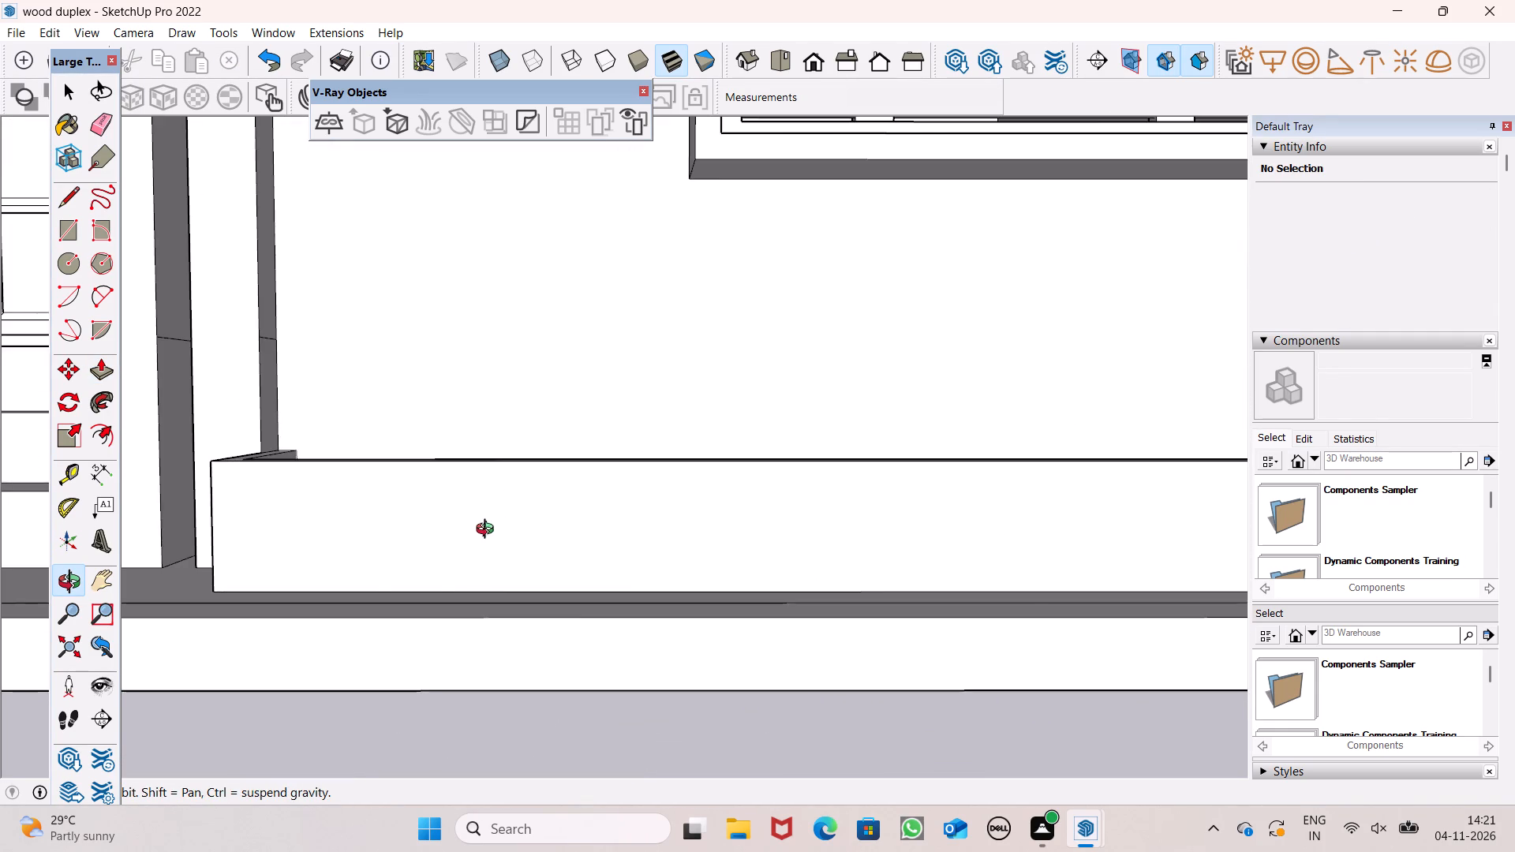
left_click_drag(487, 531, 357, 539)
scroll(552, 487, "down", 7)
left_click_drag(720, 525, 851, 593, "shift")
left_click_drag(851, 593, 862, 615, "shift")
key("l")
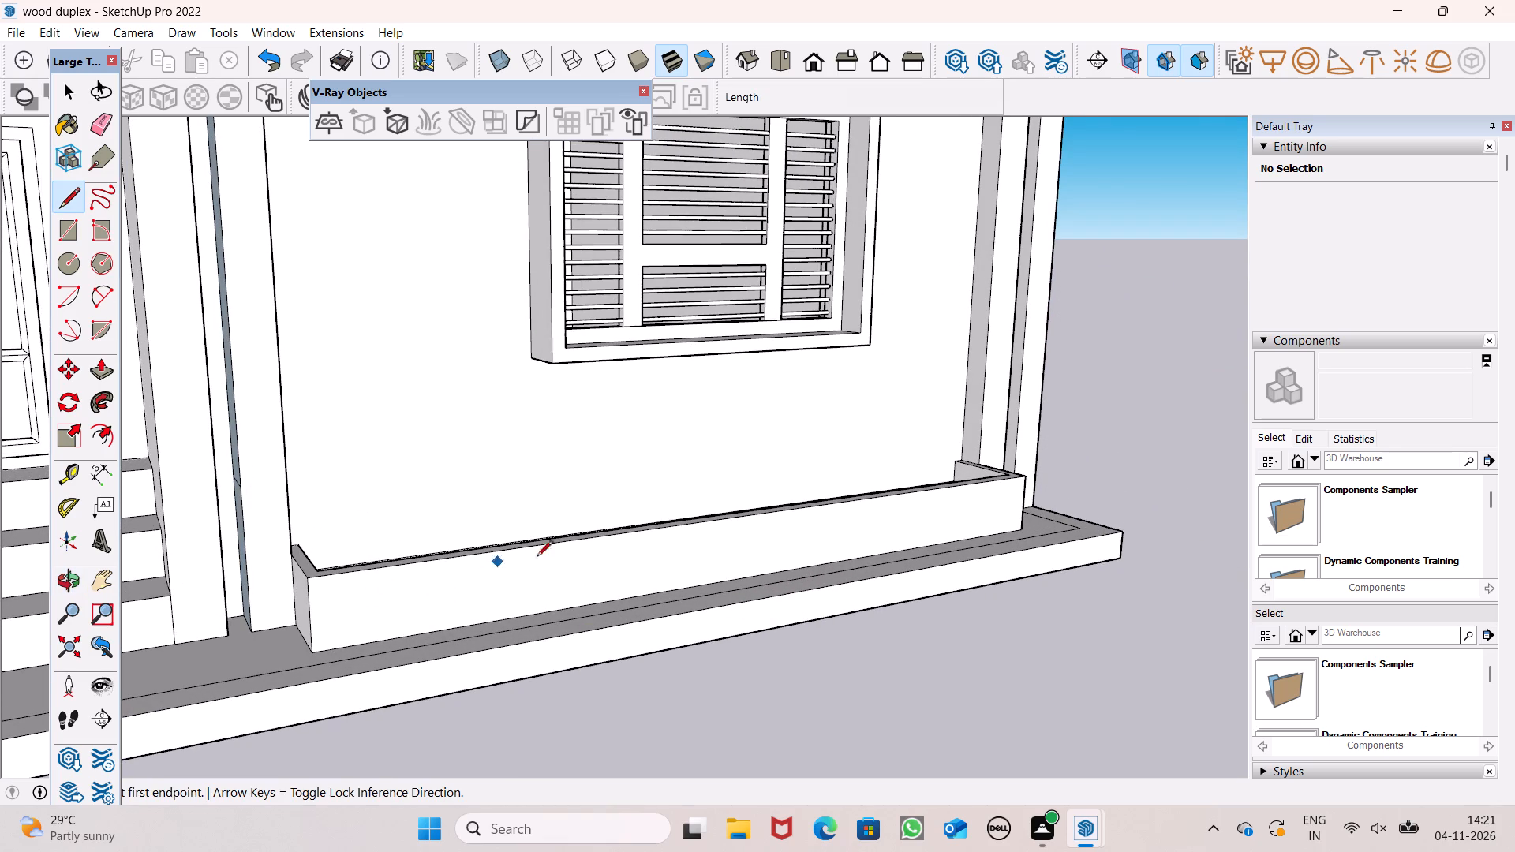
scroll(546, 554, "up", 6)
key("t")
left_click(657, 520)
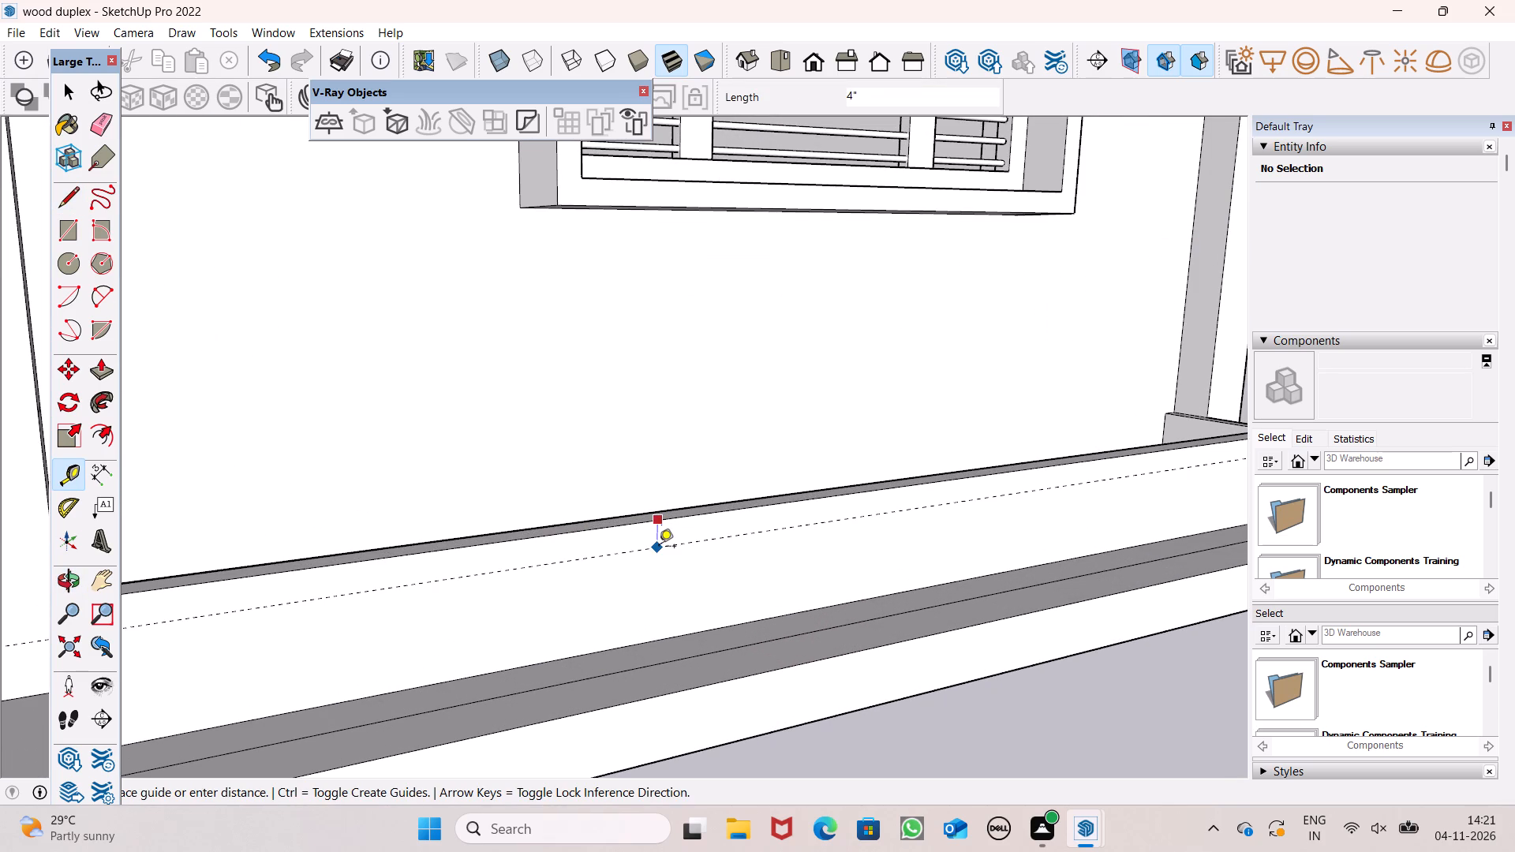
type("1.5\"")
key("Return")
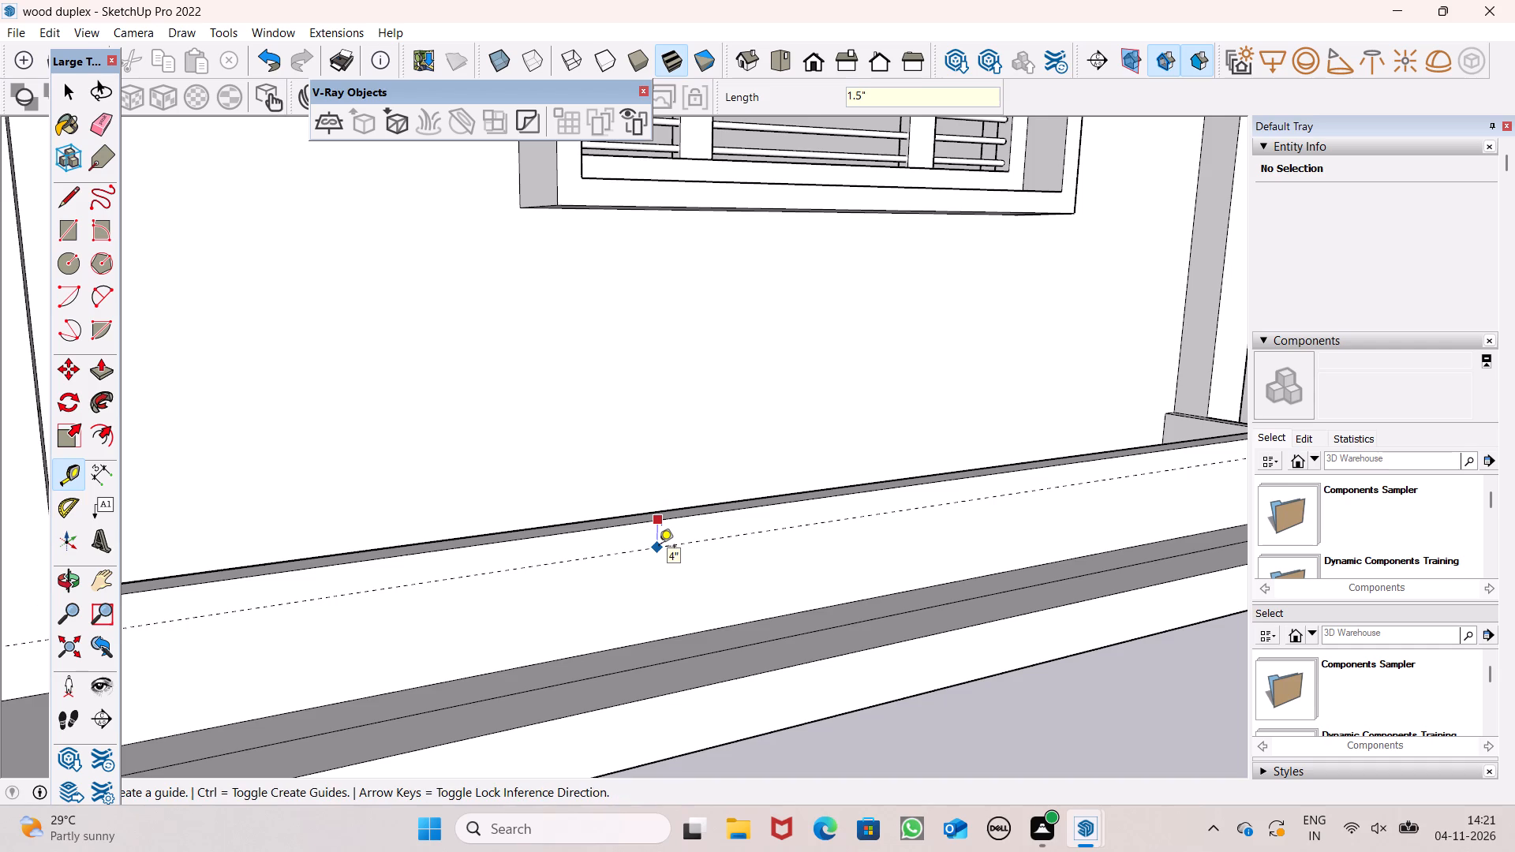
Draw a line along the guide across the block's full front face, about 18' 11" long.
scroll(663, 555, "down", 6)
scroll(1090, 469, "up", 2)
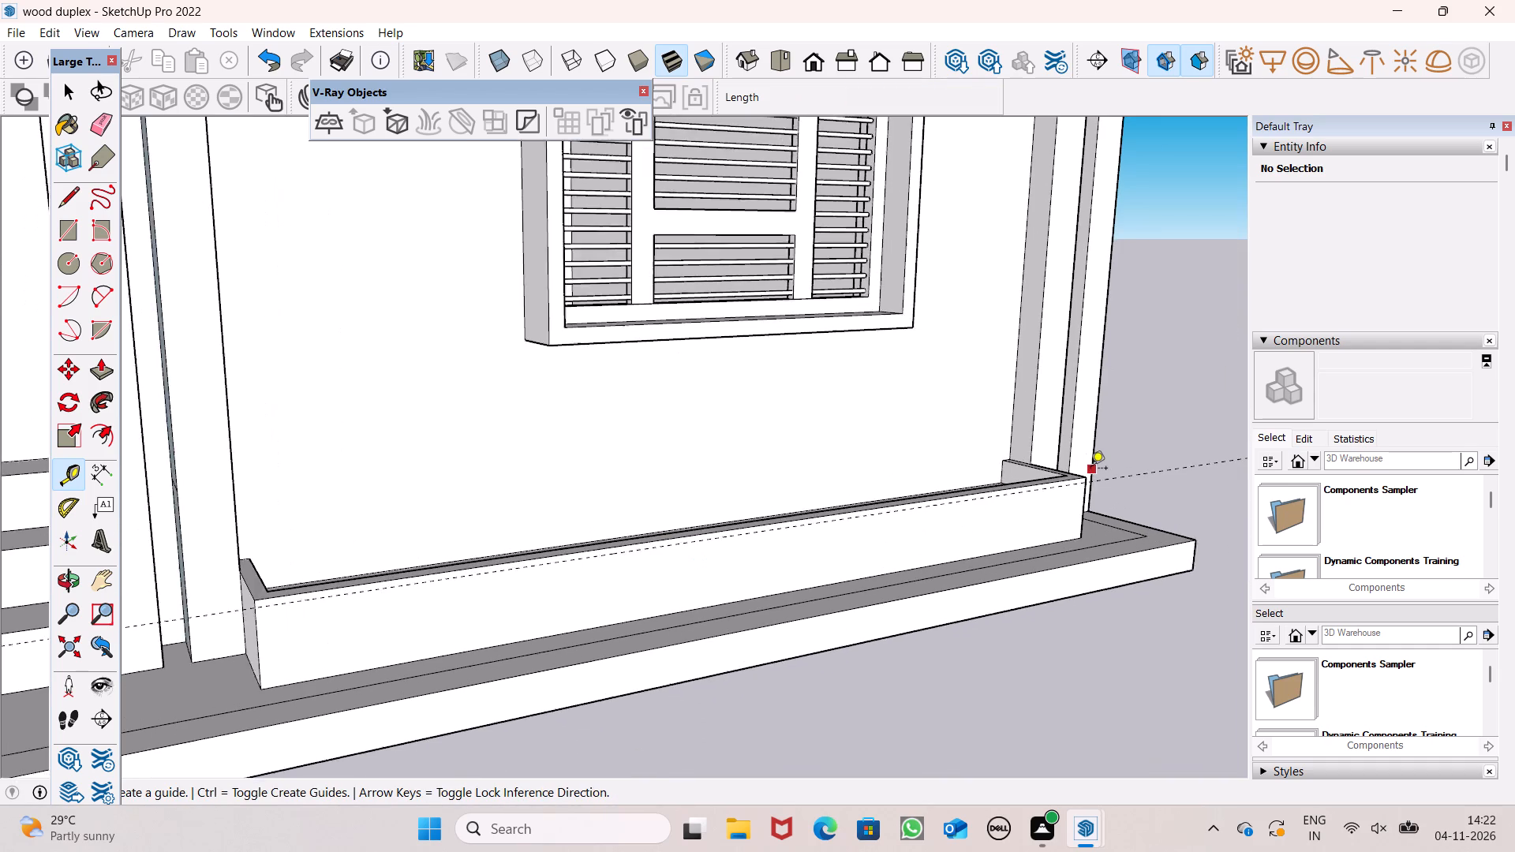
scroll(1090, 469, "up", 1)
key("l")
scroll(1089, 490, "up", 9)
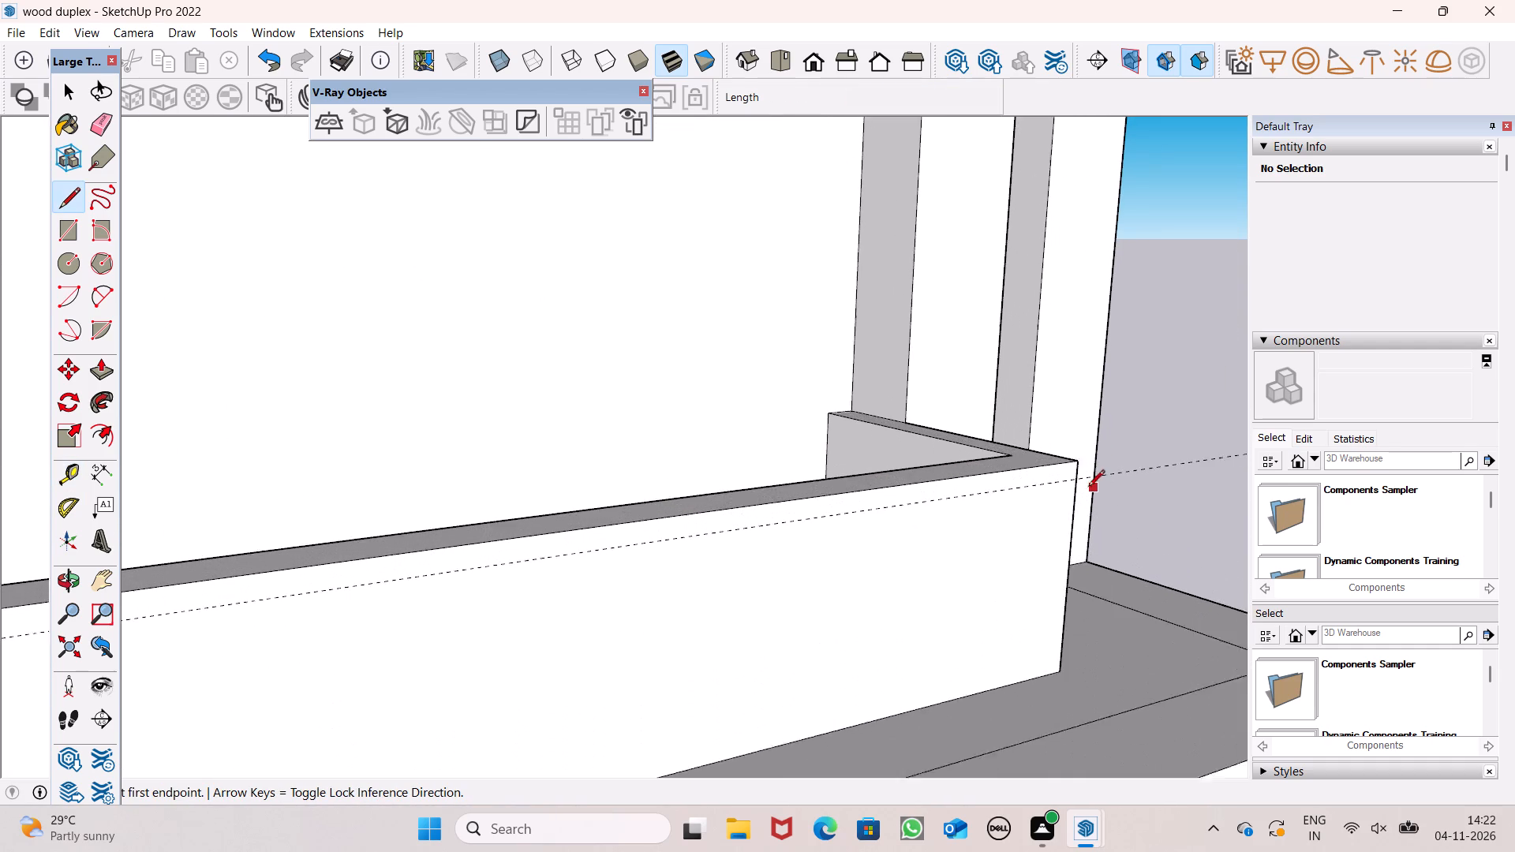
scroll(1088, 488, "up", 4)
left_click(1068, 474)
scroll(1068, 474, "down", 3)
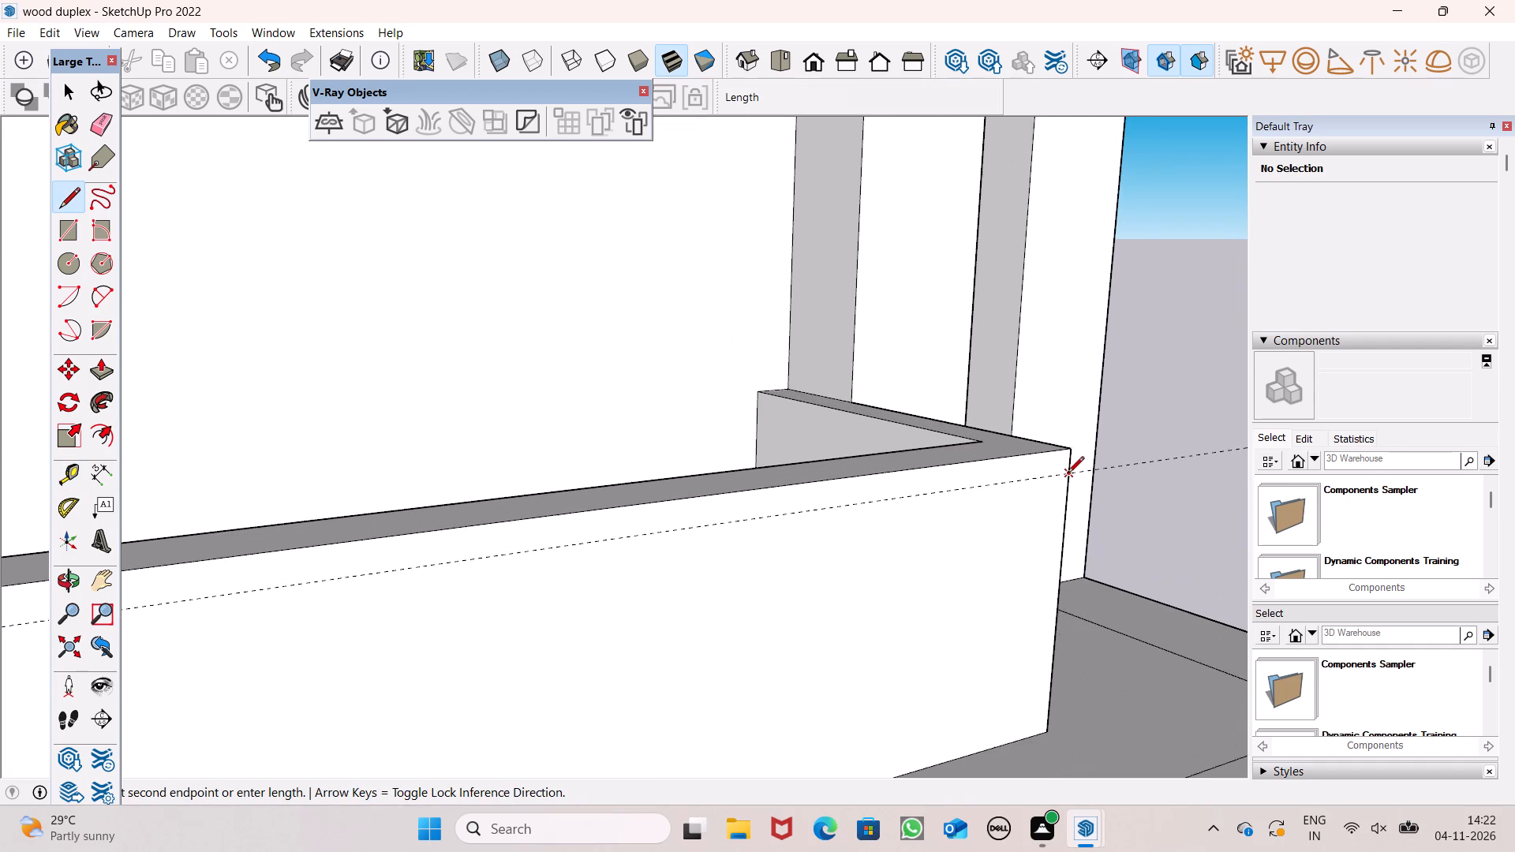
scroll(1068, 474, "down", 7)
scroll(1068, 474, "up", 1)
scroll(1068, 478, "down", 14)
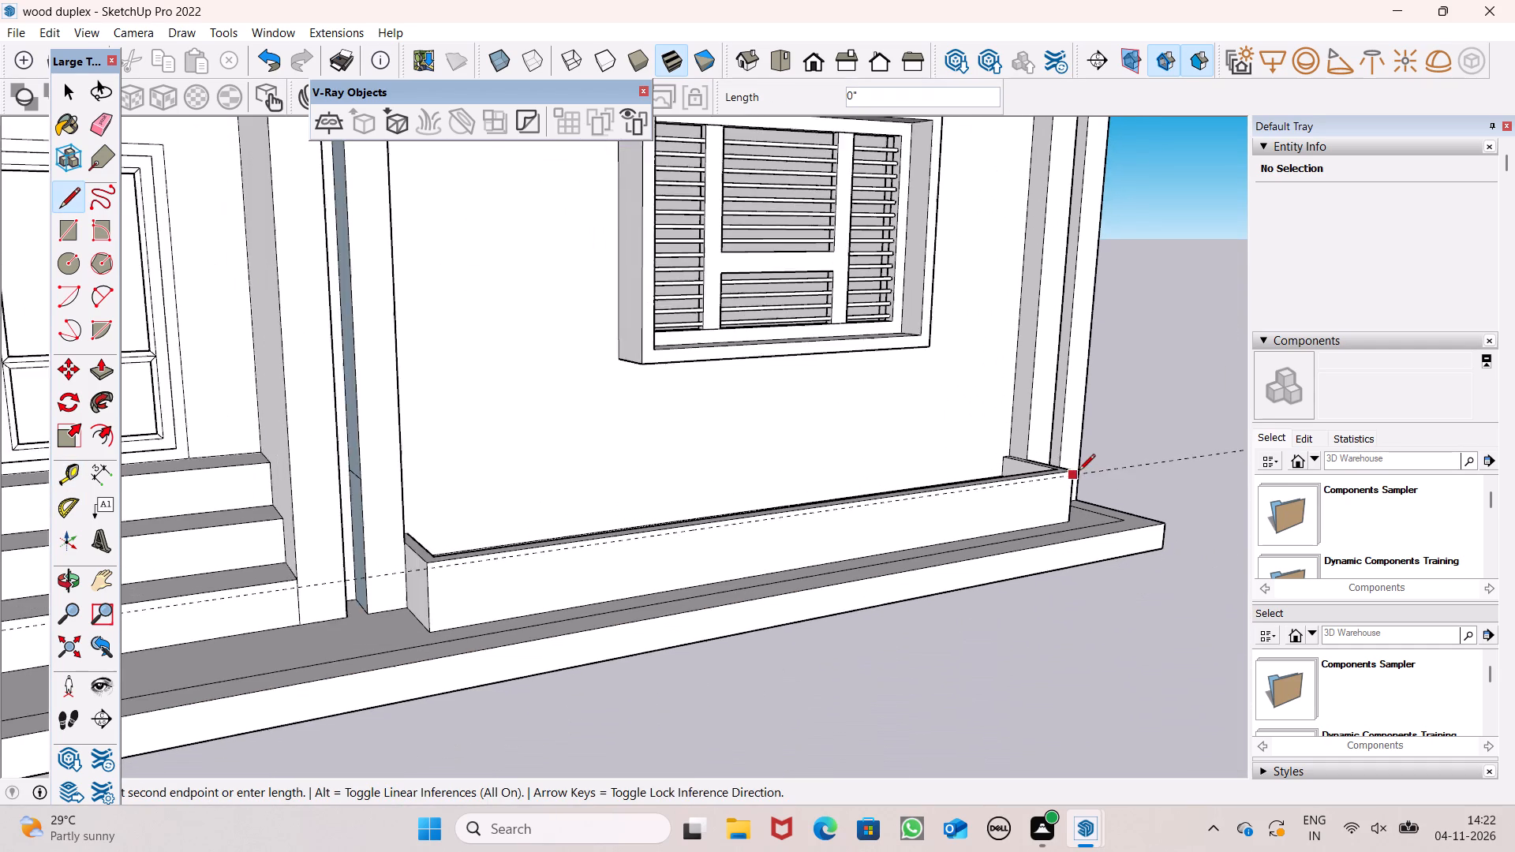
scroll(1079, 472, "up", 1)
scroll(361, 589, "up", 2)
scroll(422, 555, "up", 4)
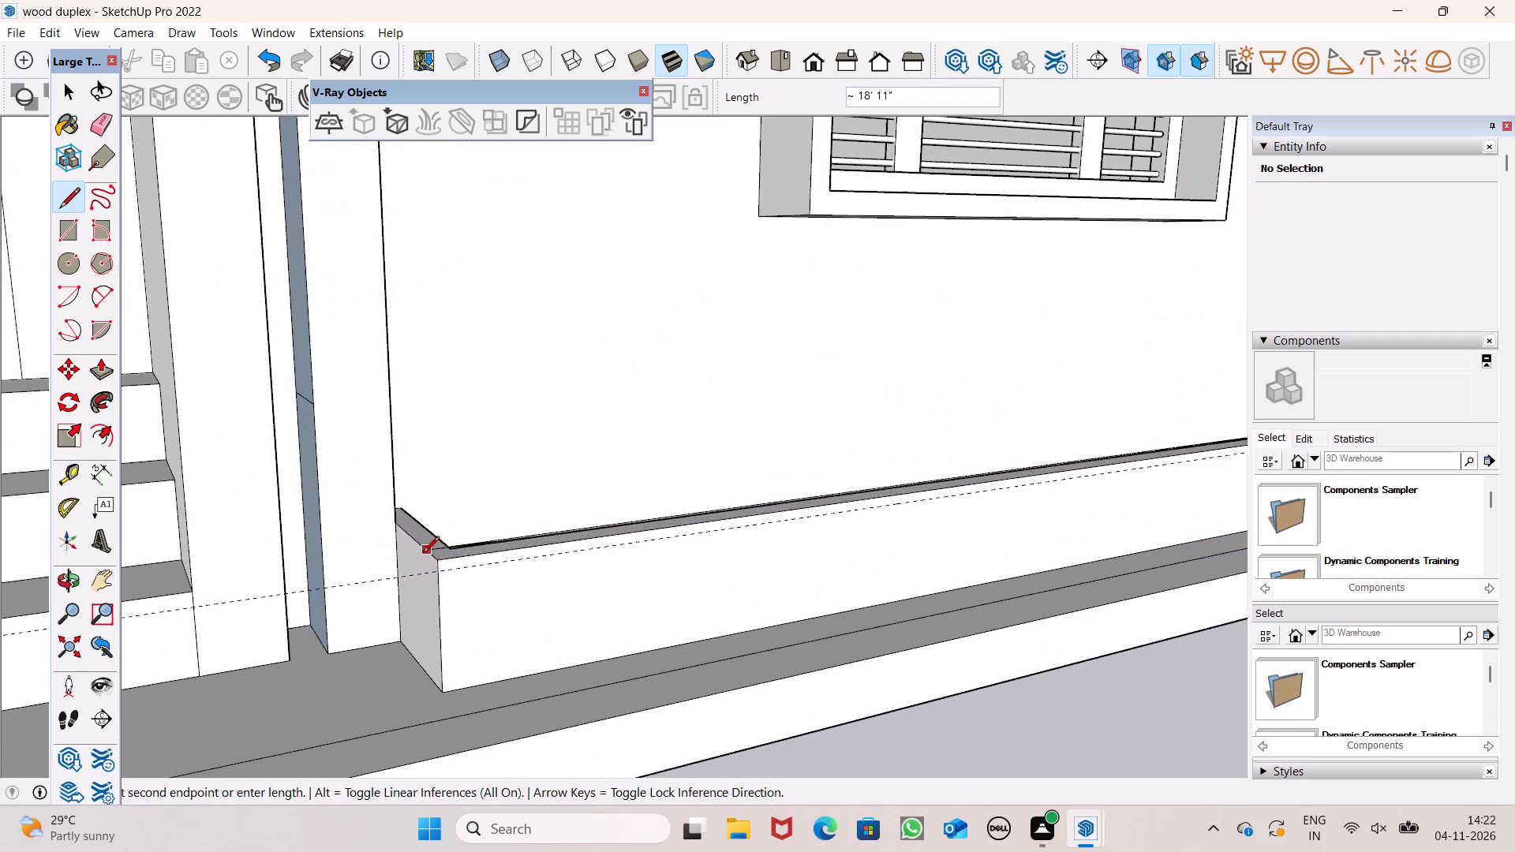
scroll(414, 584, "up", 12)
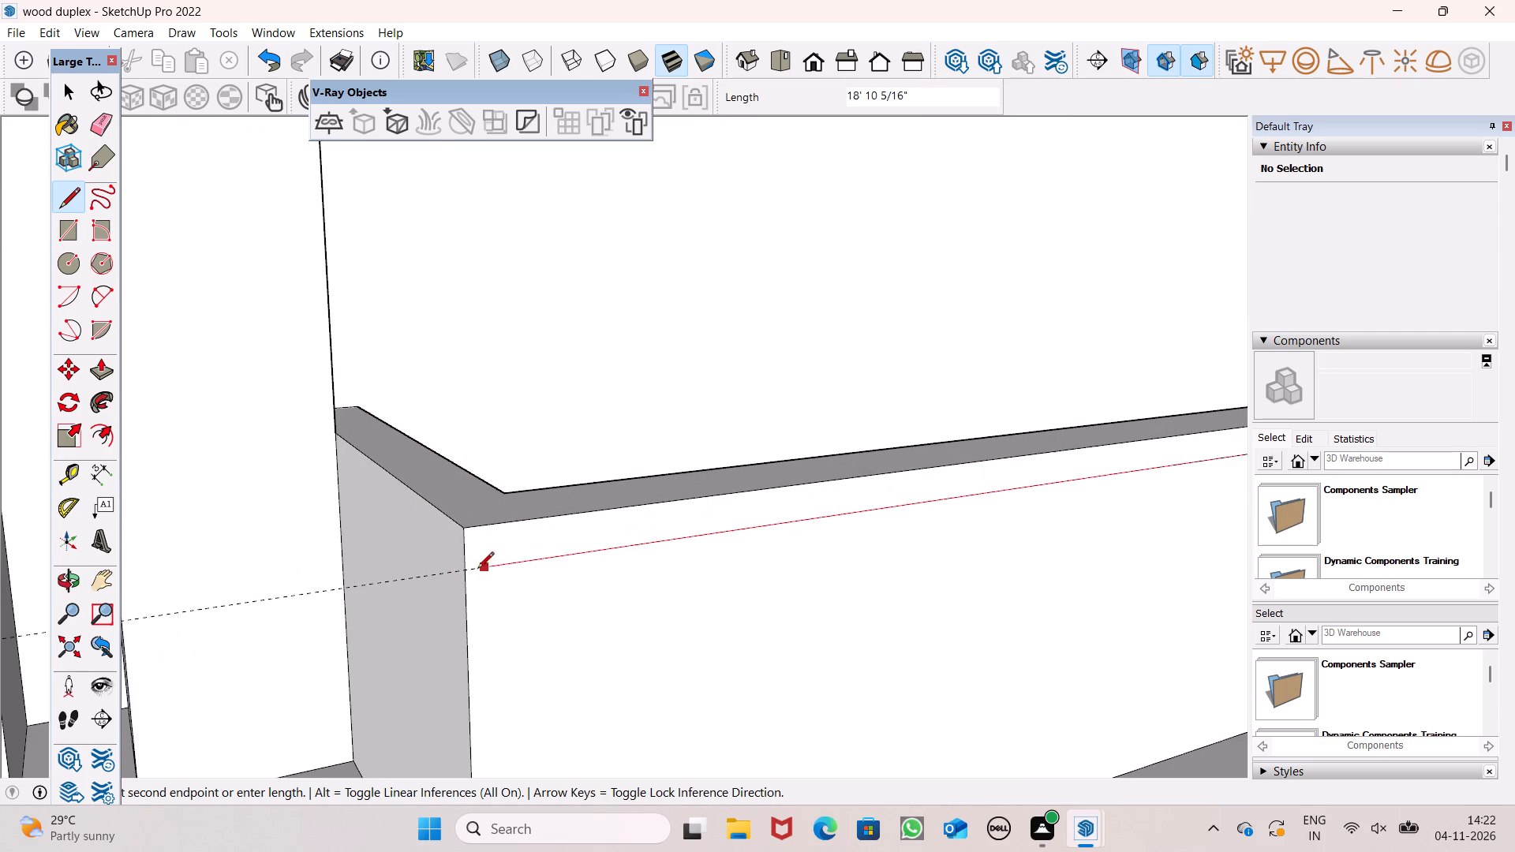
left_click(468, 571)
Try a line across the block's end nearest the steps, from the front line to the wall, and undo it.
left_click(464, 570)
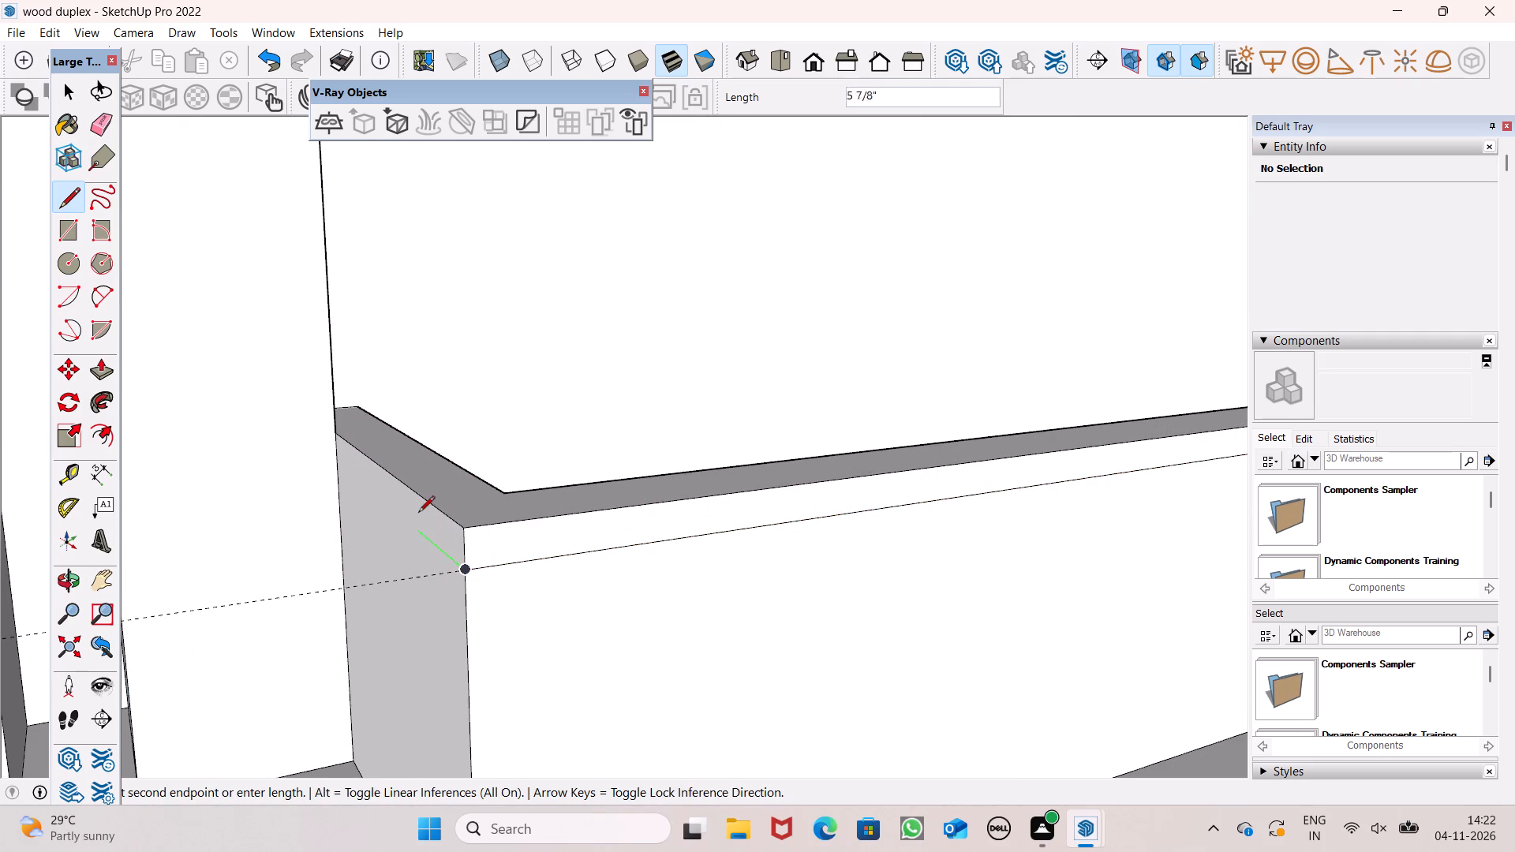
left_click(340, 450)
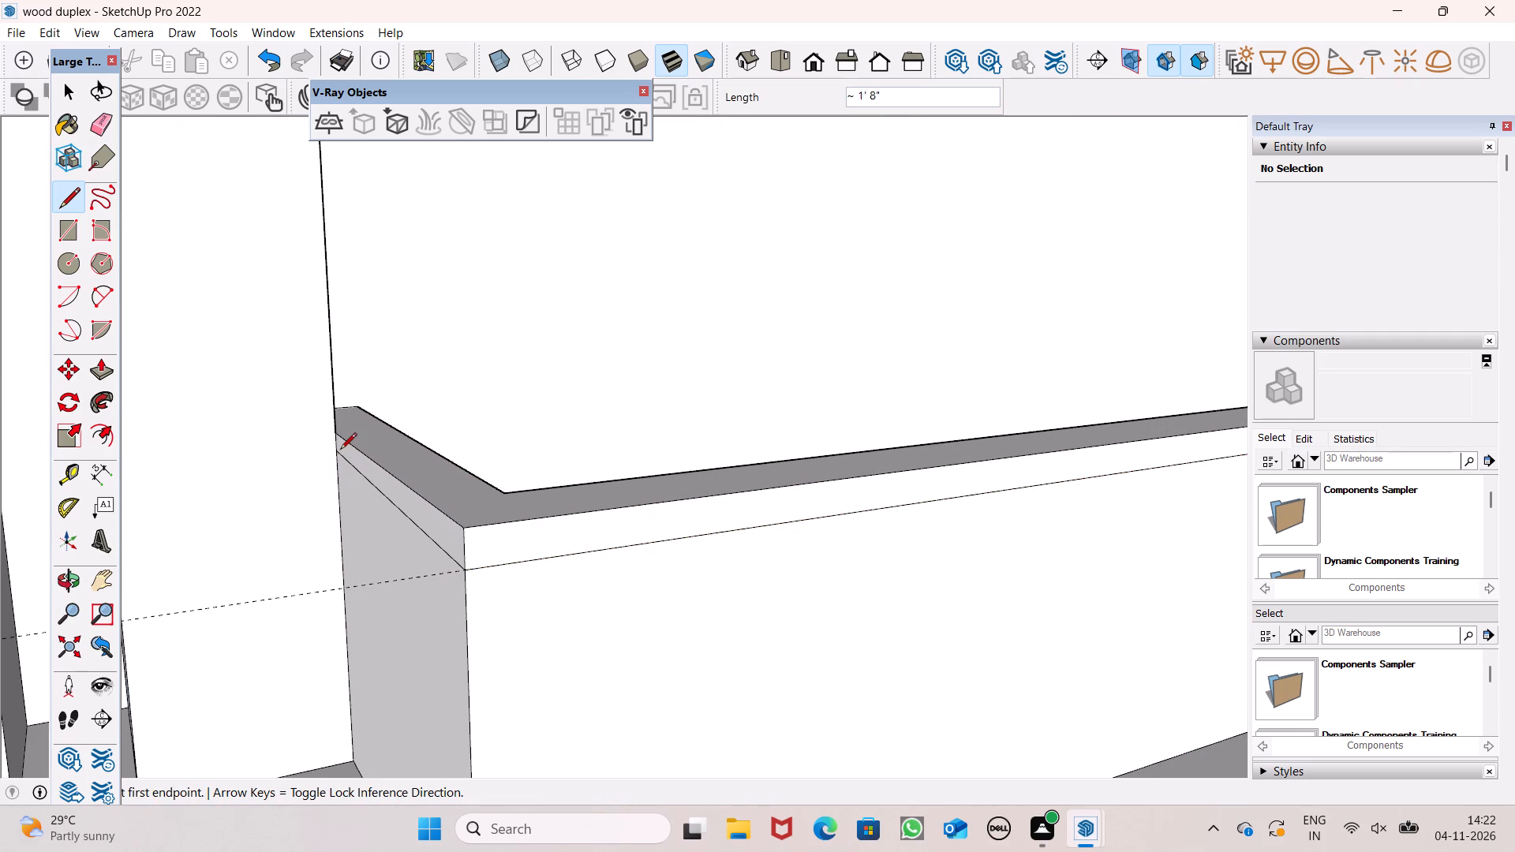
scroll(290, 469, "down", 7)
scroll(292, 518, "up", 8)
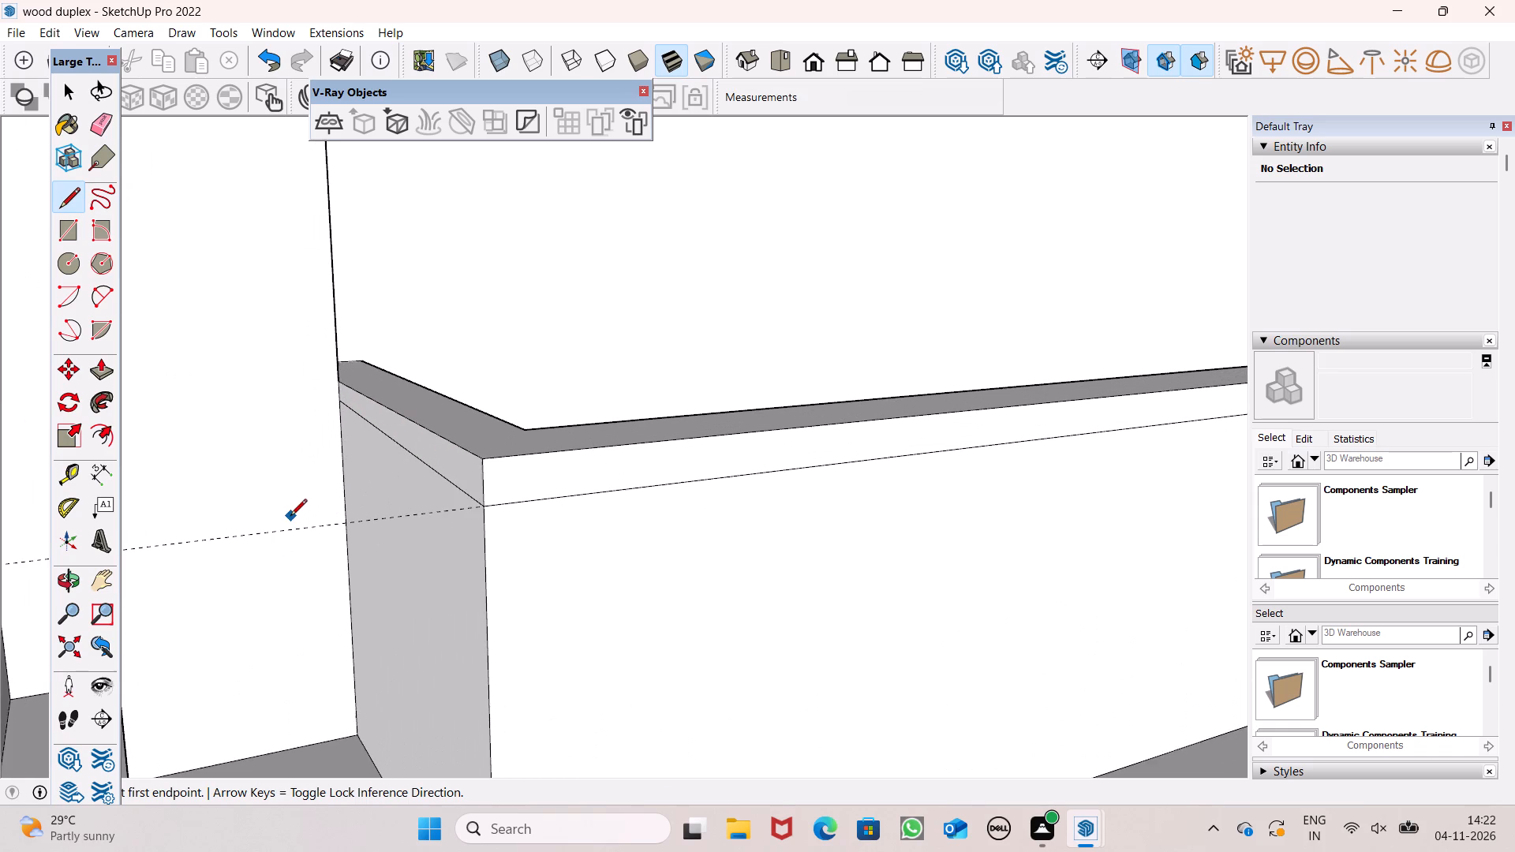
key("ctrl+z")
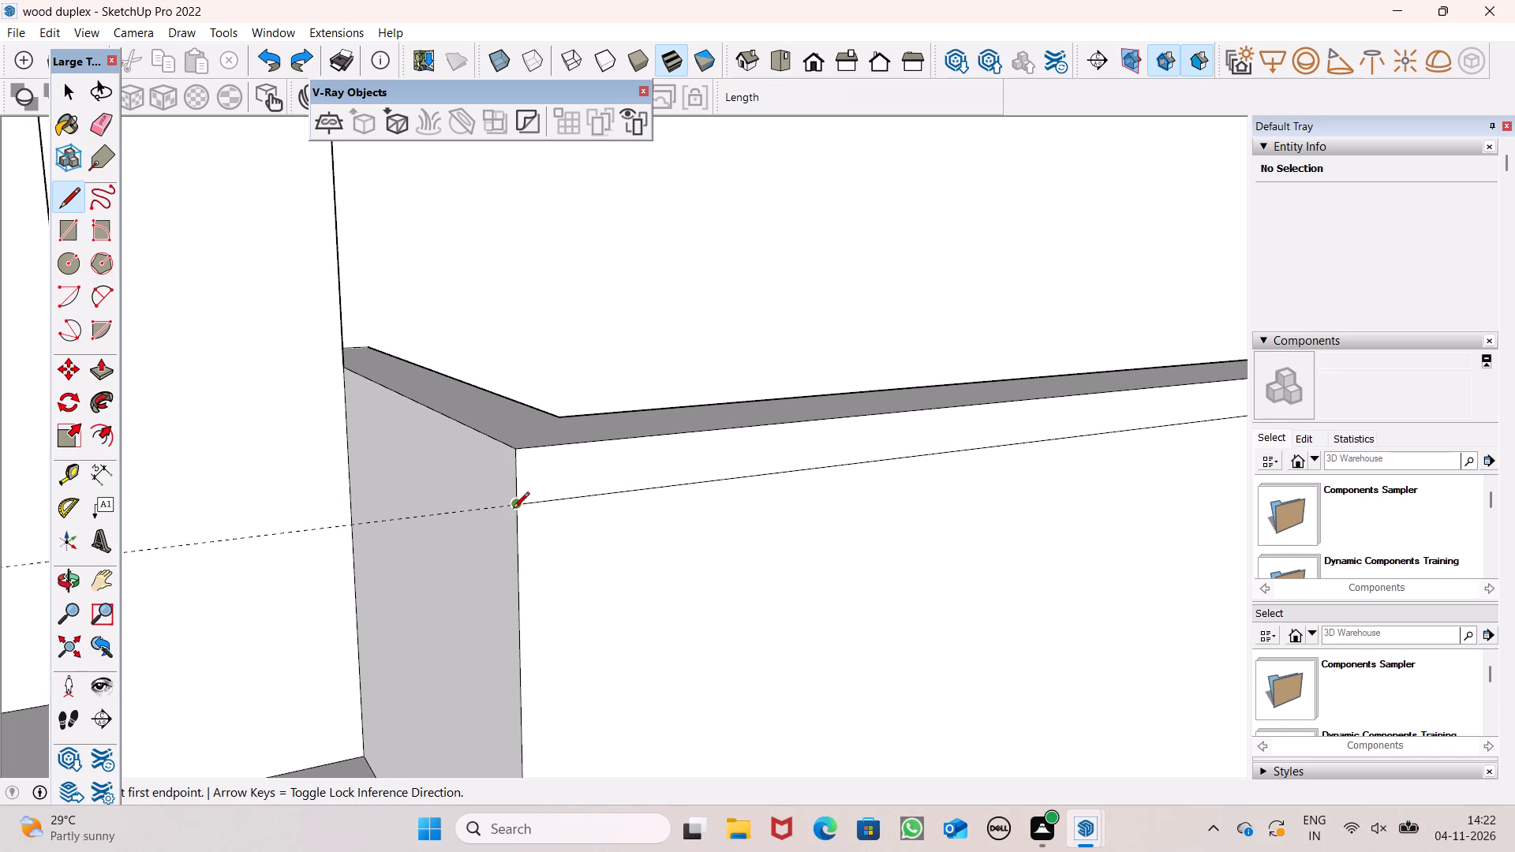
Draw a level line across the block's end face nearest the steps, from the front line's end to the wall.
left_click(515, 503)
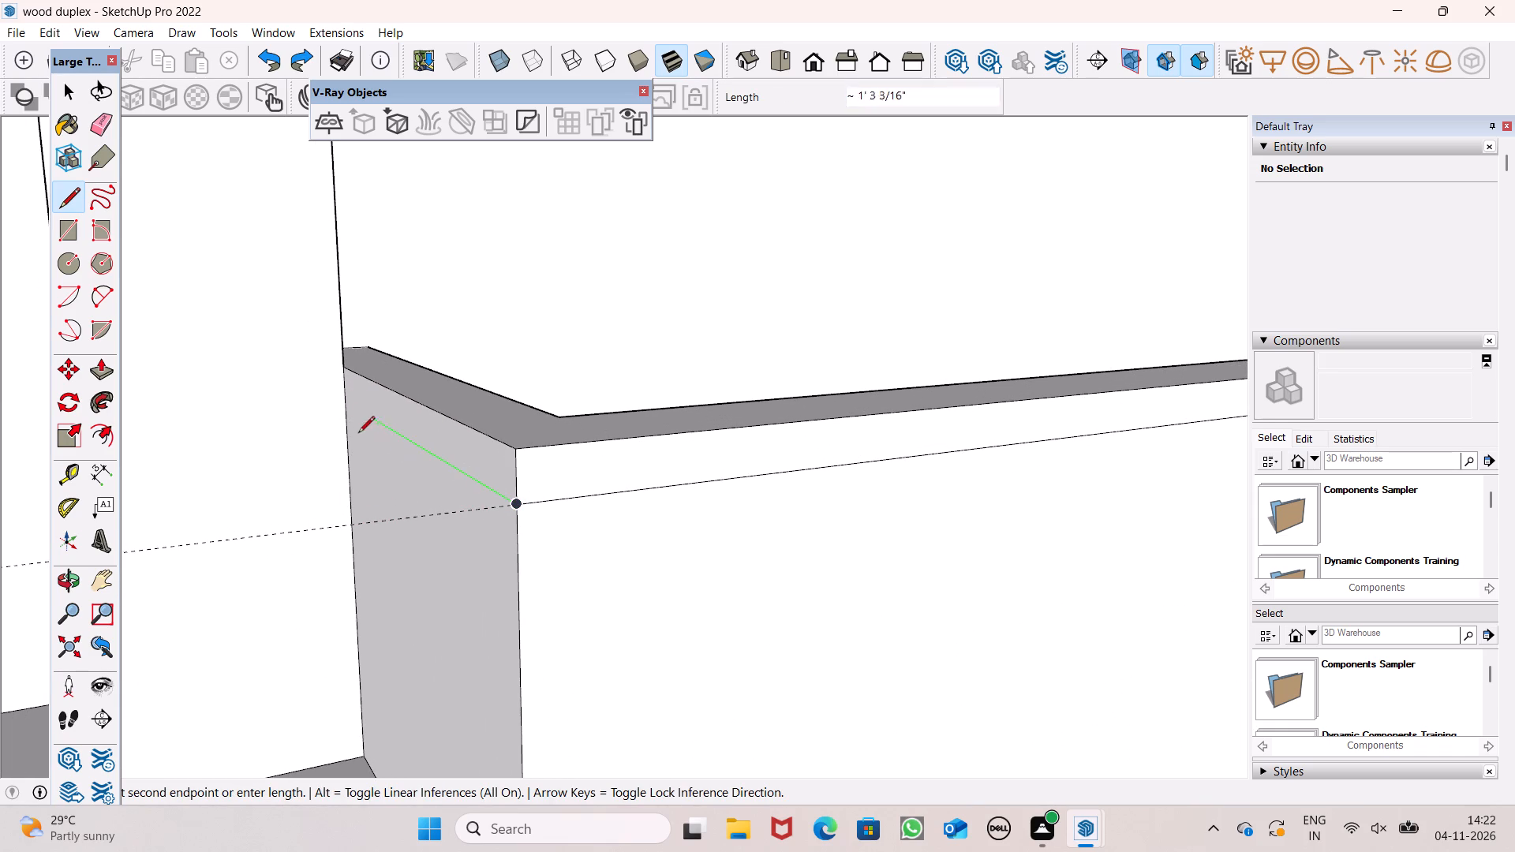
left_click(345, 403)
scroll(279, 428, "down", 9)
scroll(279, 428, "up", 1)
scroll(279, 428, "down", 1)
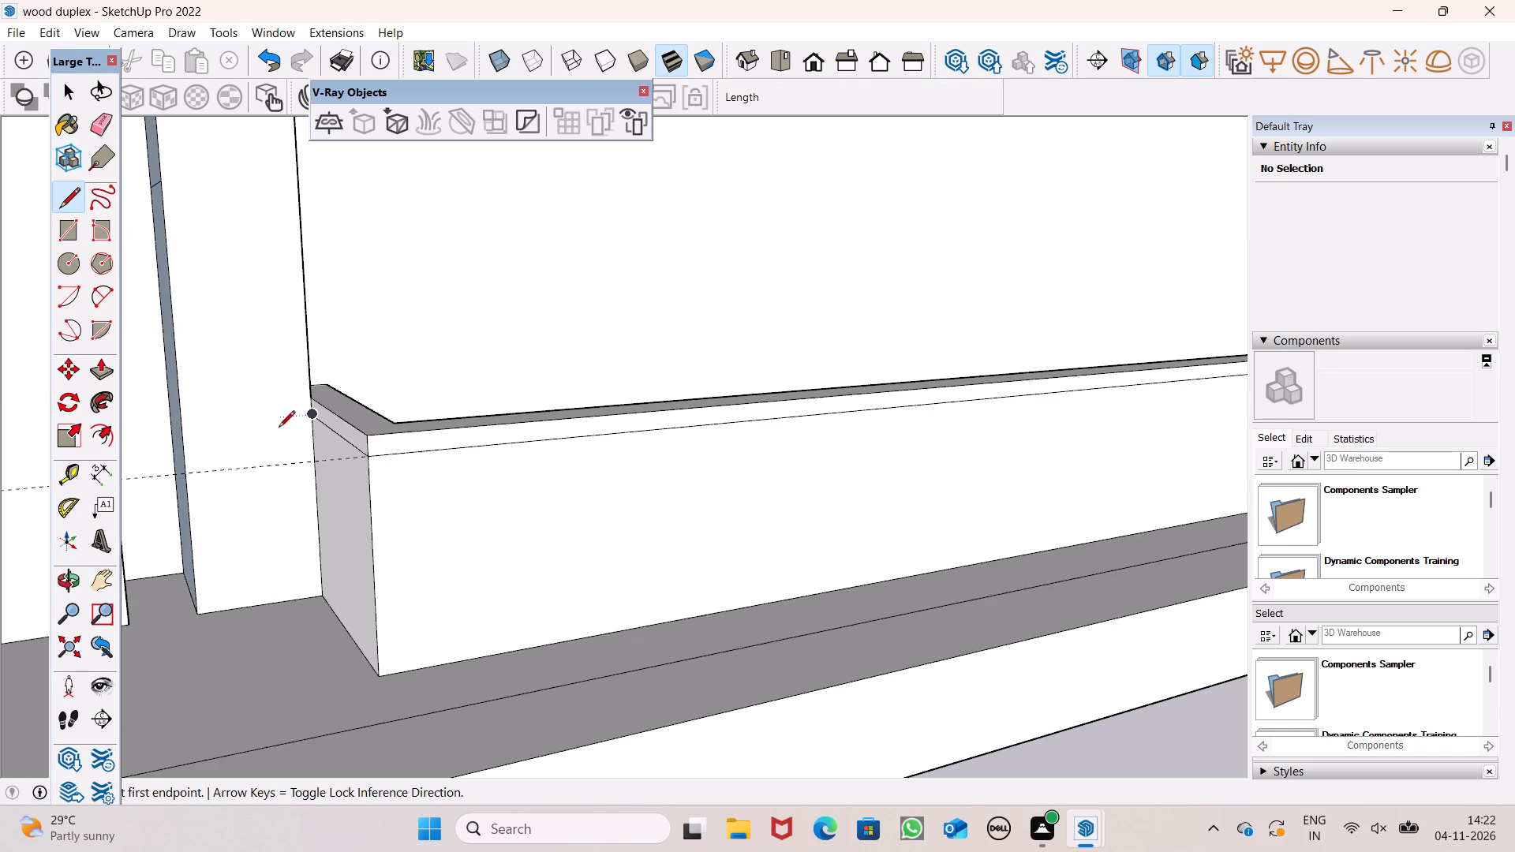
key("space")
Draw a matching 1' 8" level line across the block's opposite end face, from the front line's end to the wall.
key("o")
left_click_drag(1010, 522, 529, 504)
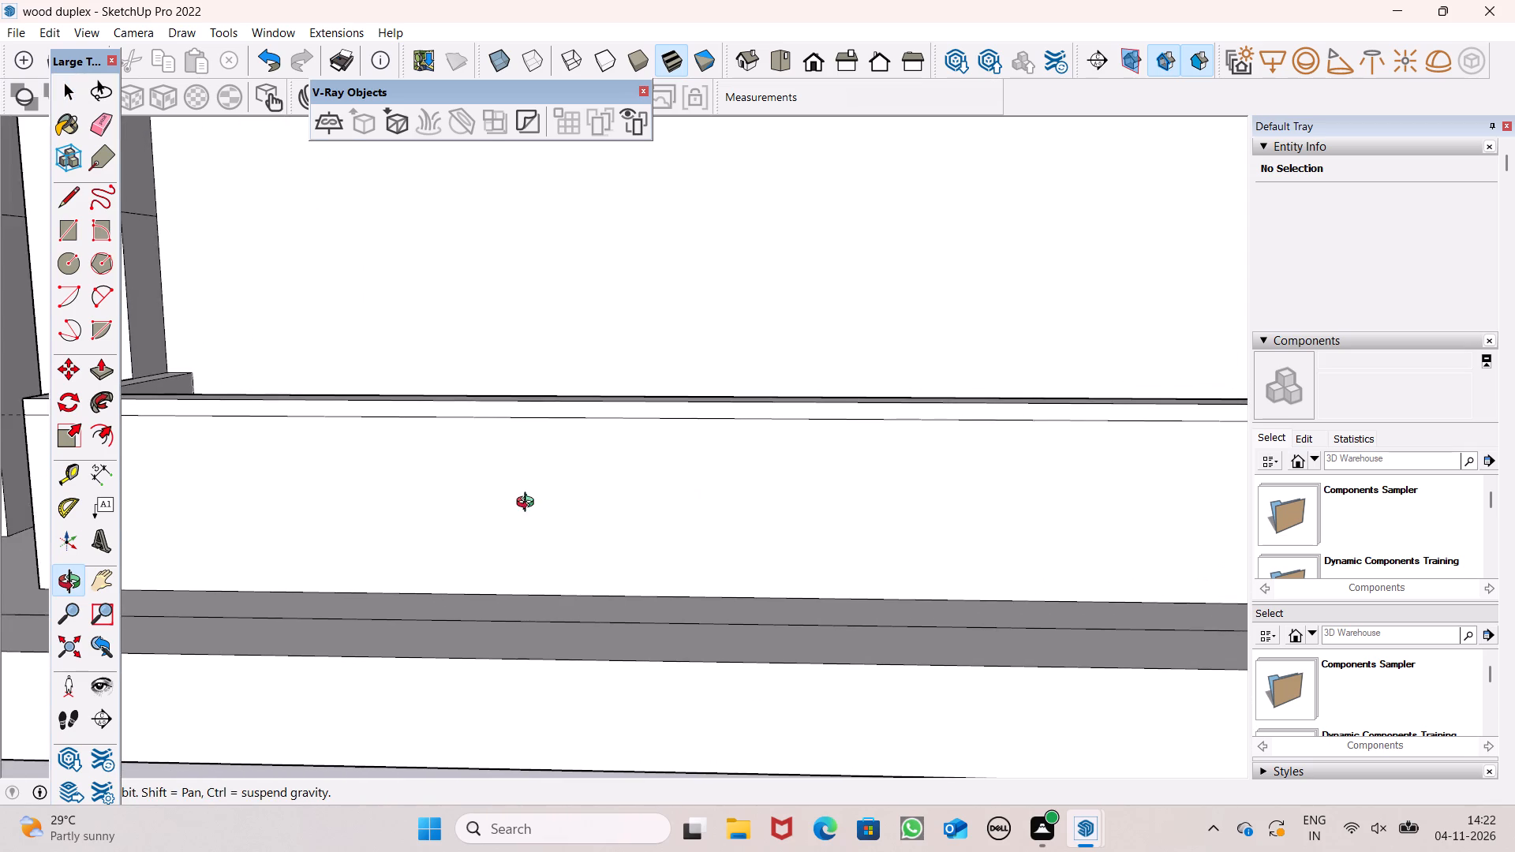
scroll(529, 504, "down", 4)
left_click_drag(1042, 544, 821, 536)
scroll(654, 527, "down", 7)
left_click_drag(1066, 525, 764, 447, "shift")
left_click_drag(716, 490, 622, 530)
scroll(847, 593, "up", 12)
left_click_drag(806, 574, 795, 610, "shift")
left_click_drag(795, 610, 814, 562)
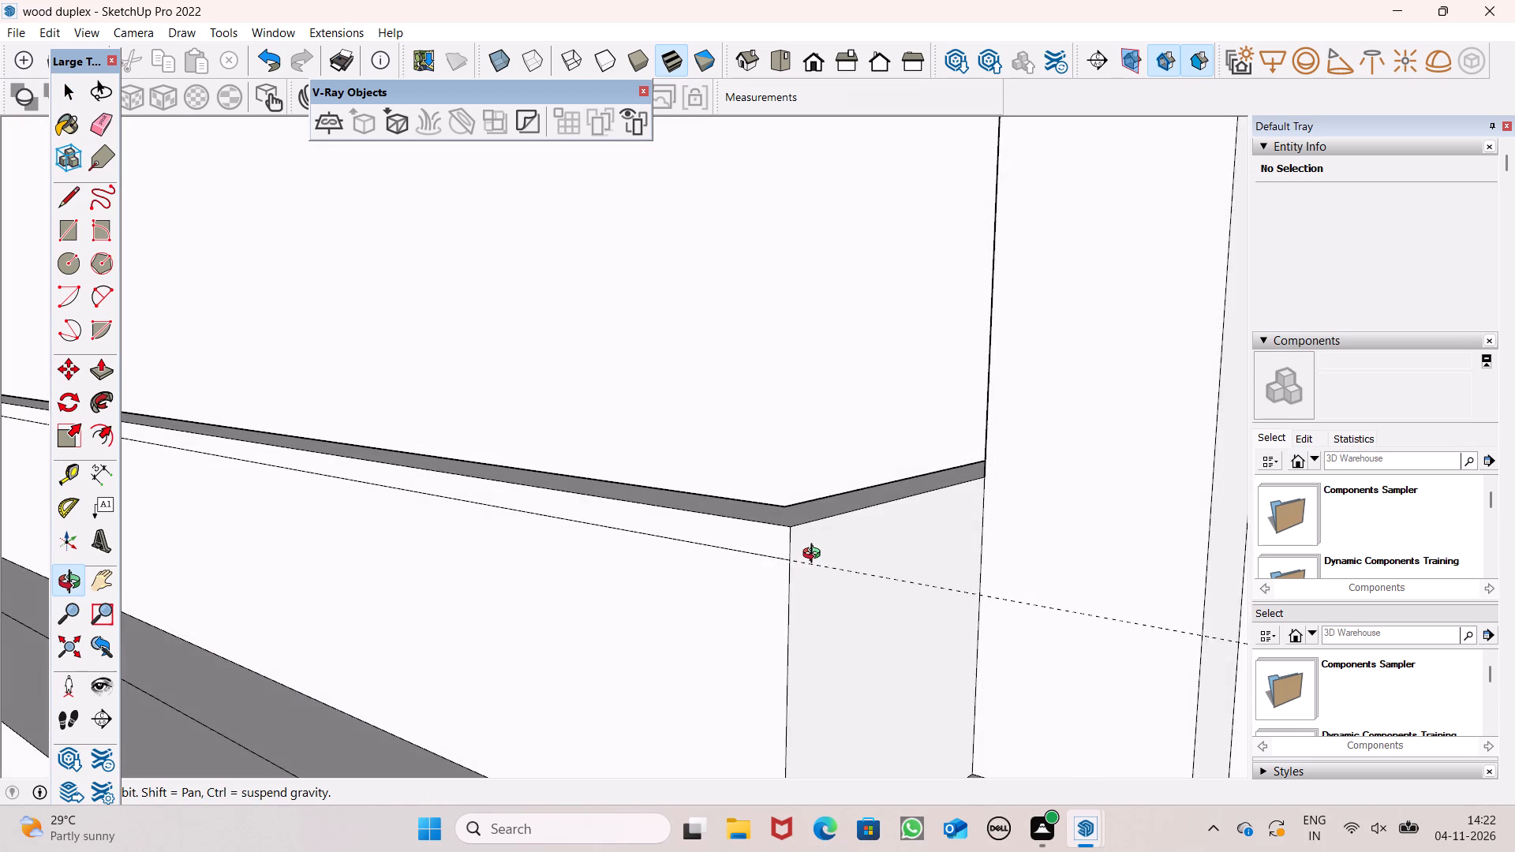
scroll(819, 566, "up", 9)
left_click_drag(814, 566, 772, 585, "shift")
key("l")
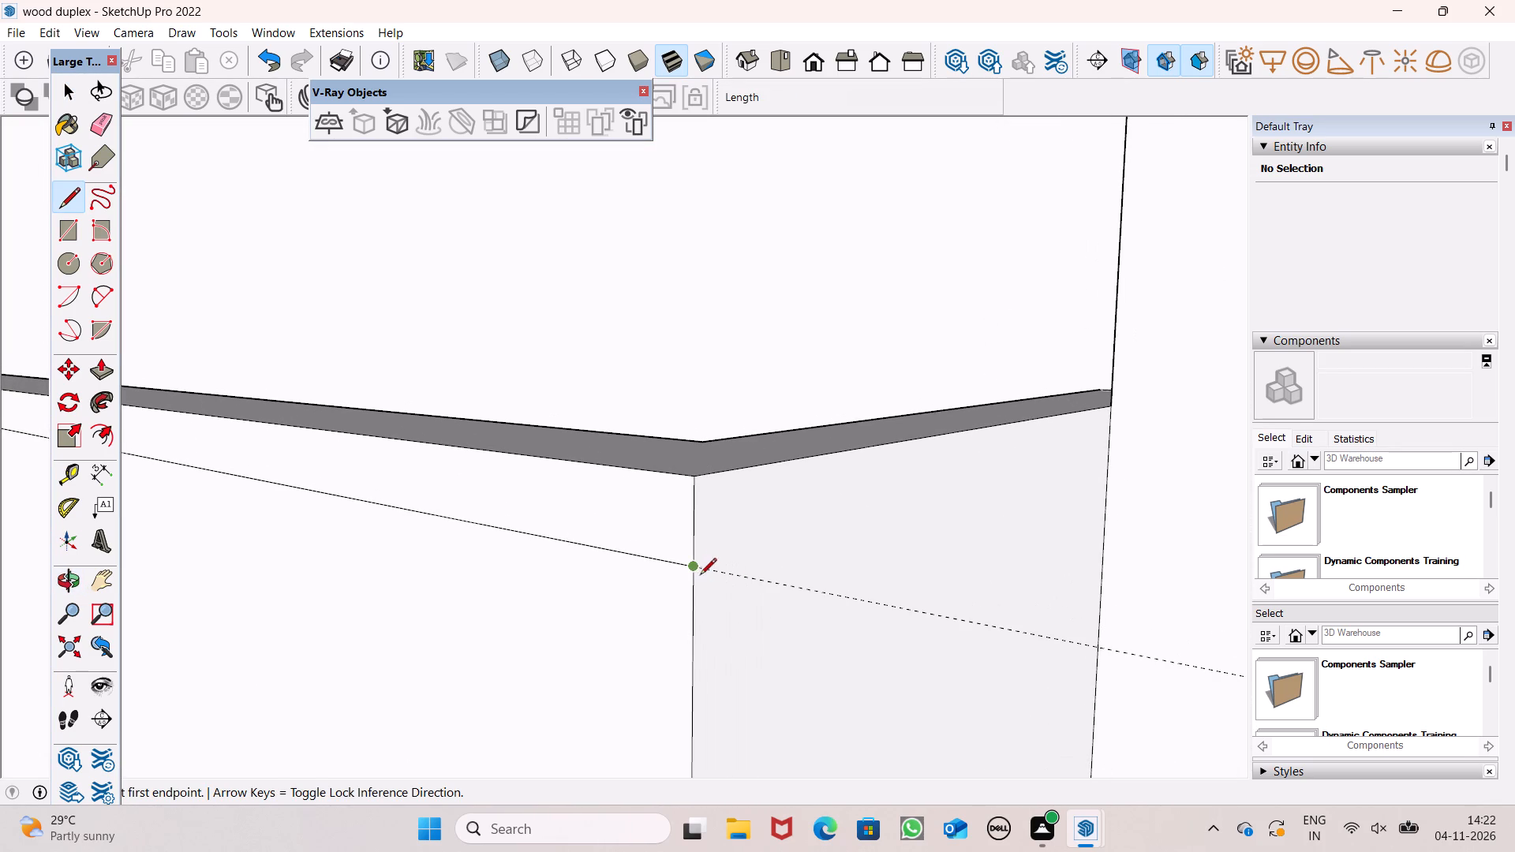
left_click(693, 569)
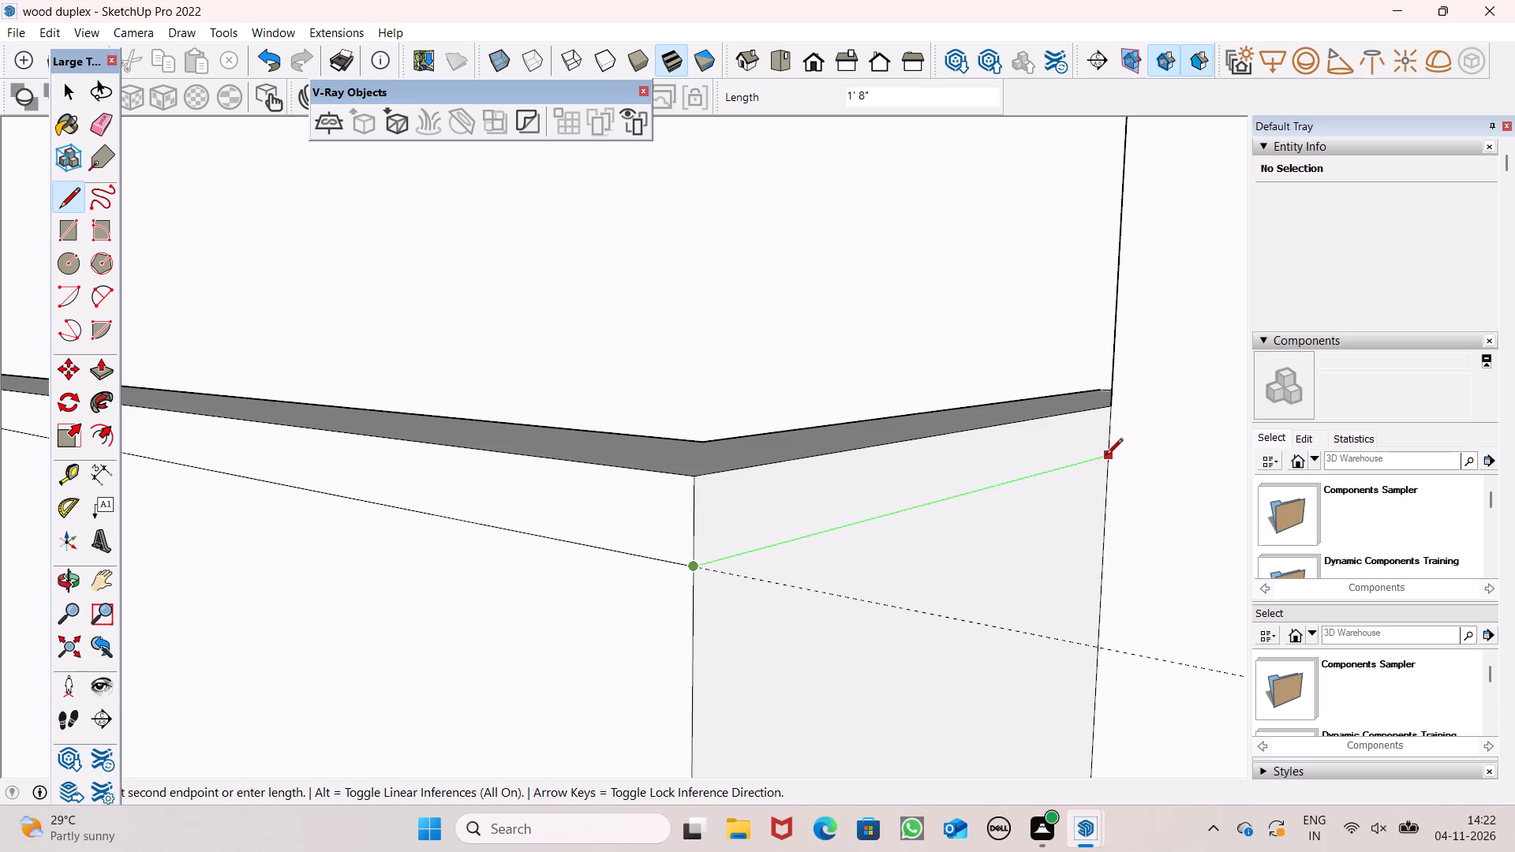
left_click(1106, 456)
Erase the guide running along the block's front face.
key("space")
type("e")
left_click_drag(930, 611, 931, 622)
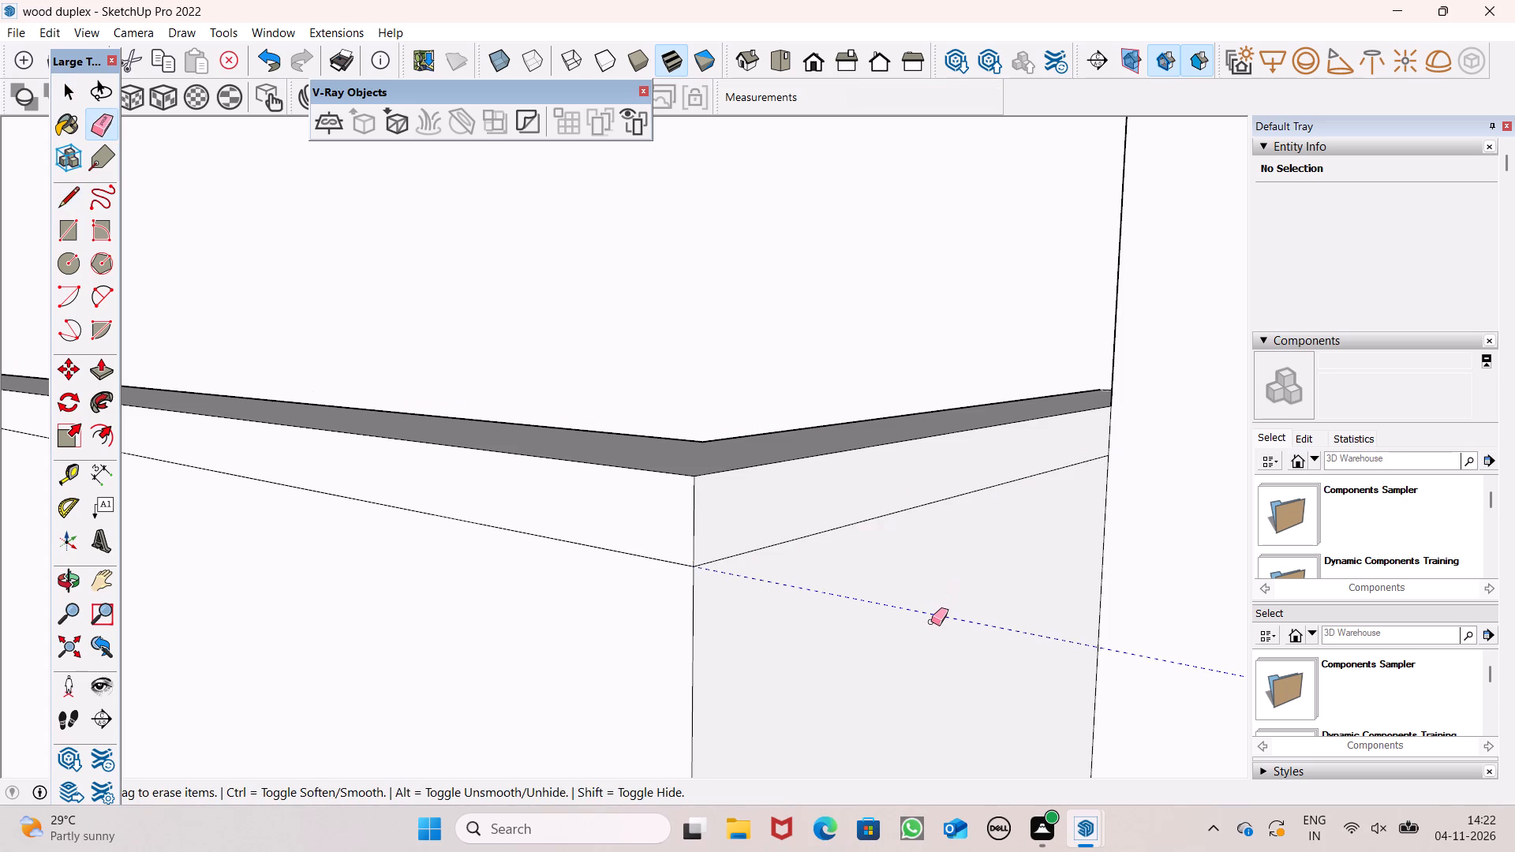
Pull the narrow top strip of the block's front face outward 0.5".
key("space")
key("o")
scroll(1075, 576, "down", 10)
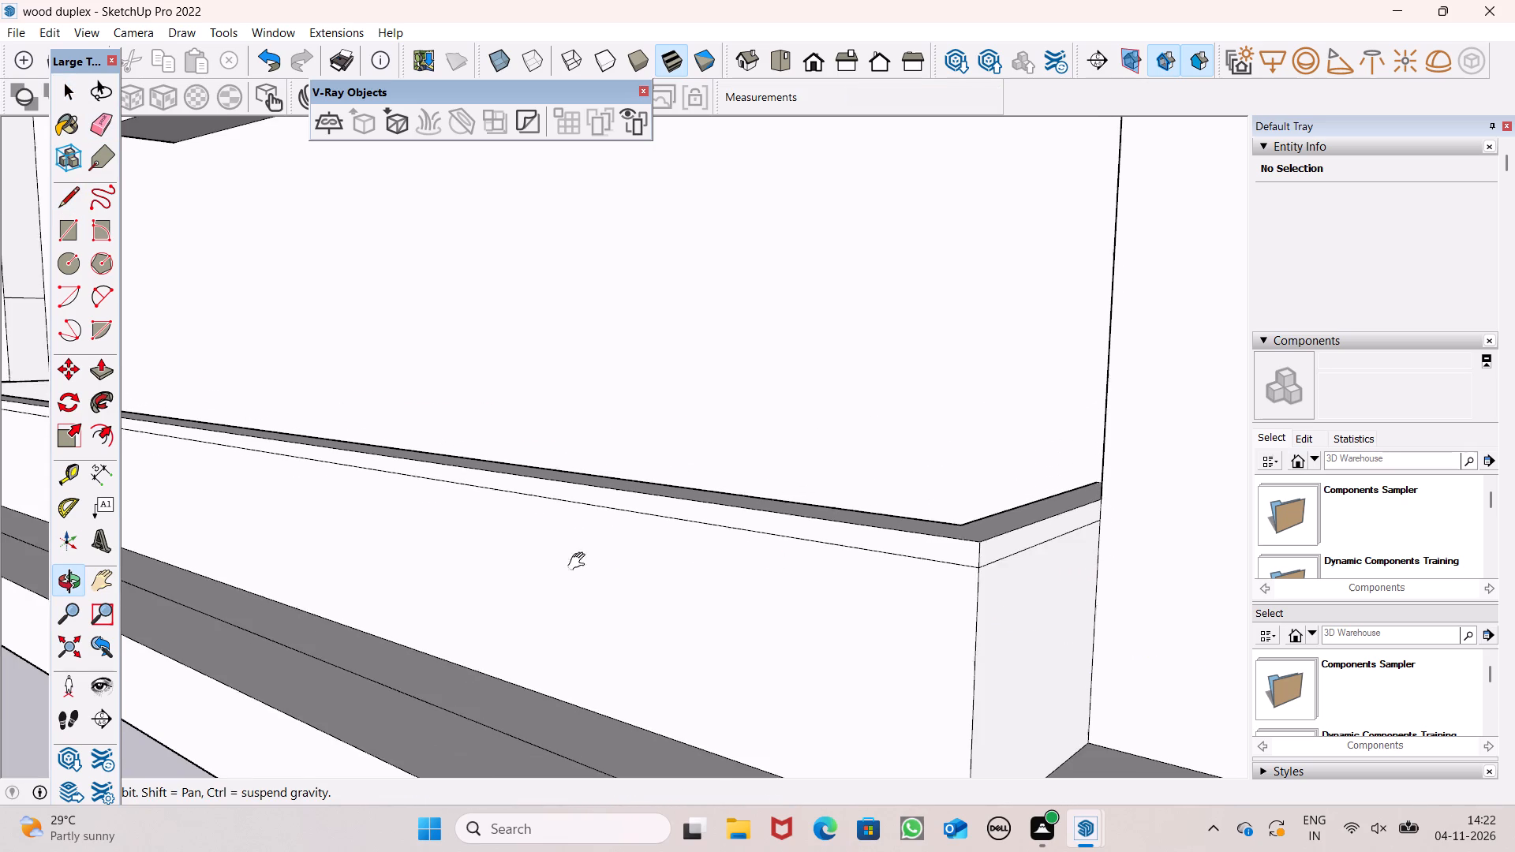
left_click_drag(580, 562, 1204, 526, "shift")
scroll(1139, 521, "down", 5)
left_click_drag(1142, 521, 986, 576)
left_click_drag(671, 617, 1248, 606)
left_click_drag(507, 612, 853, 576)
scroll(548, 480, "up", 6)
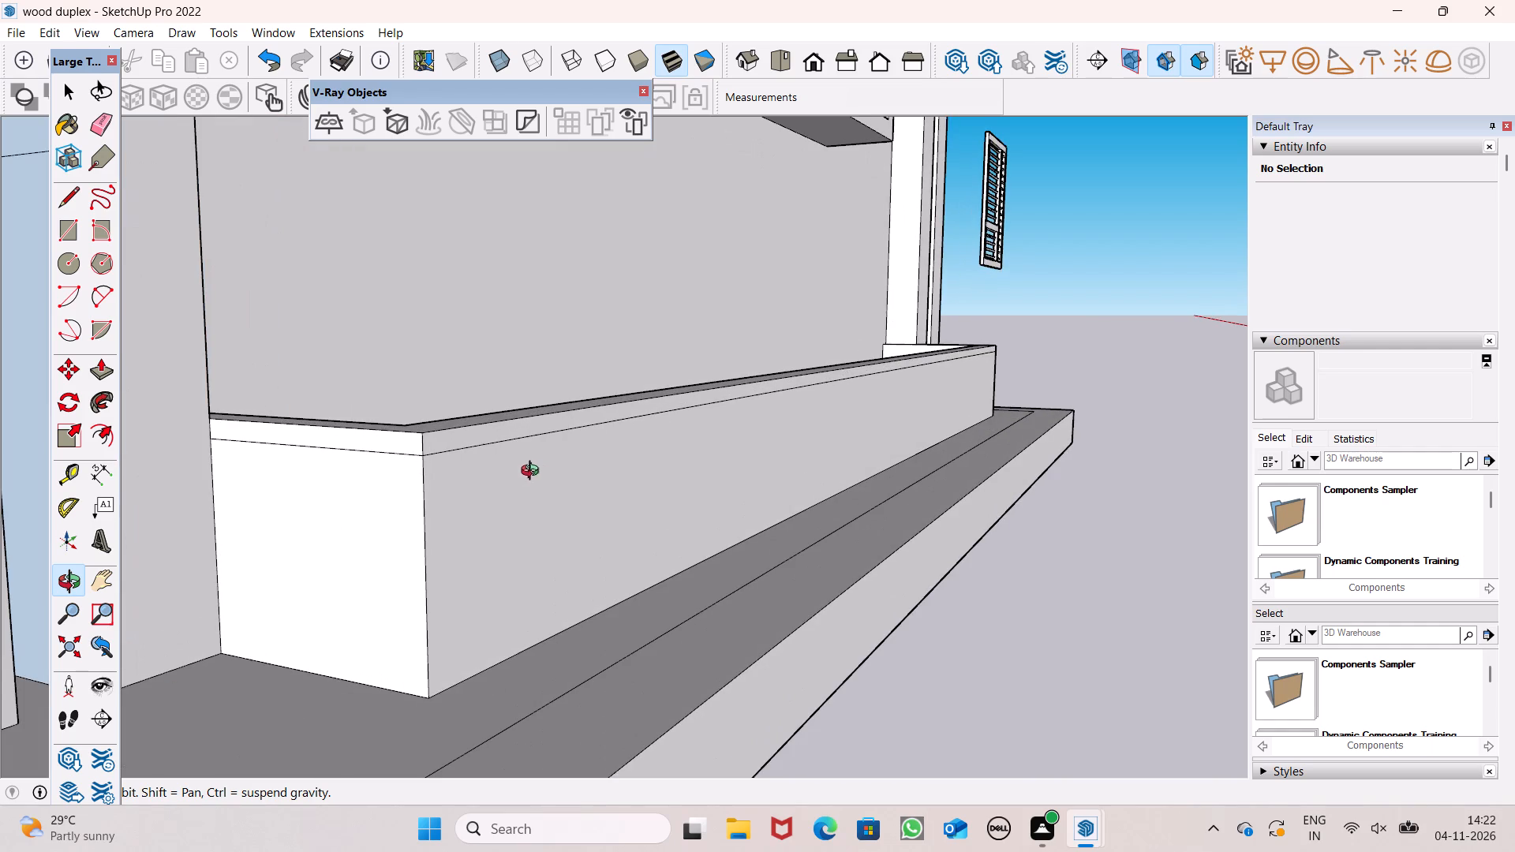
left_click_drag(509, 469, 514, 477, "shift")
left_click_drag(514, 477, 528, 495)
key("p")
scroll(449, 449, "up", 3)
left_click(451, 461)
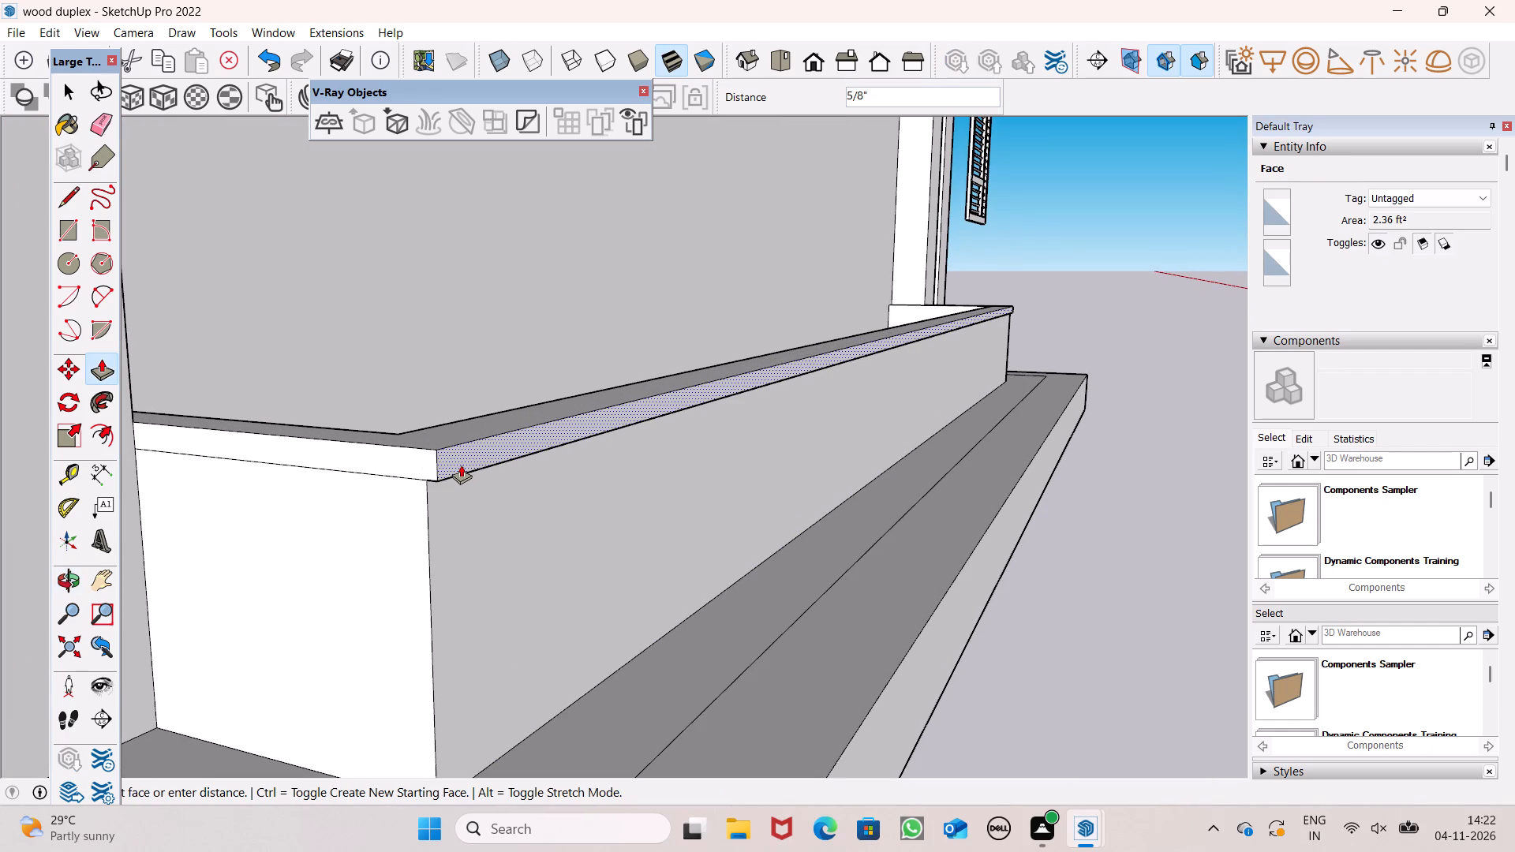
scroll(461, 465, "up", 2)
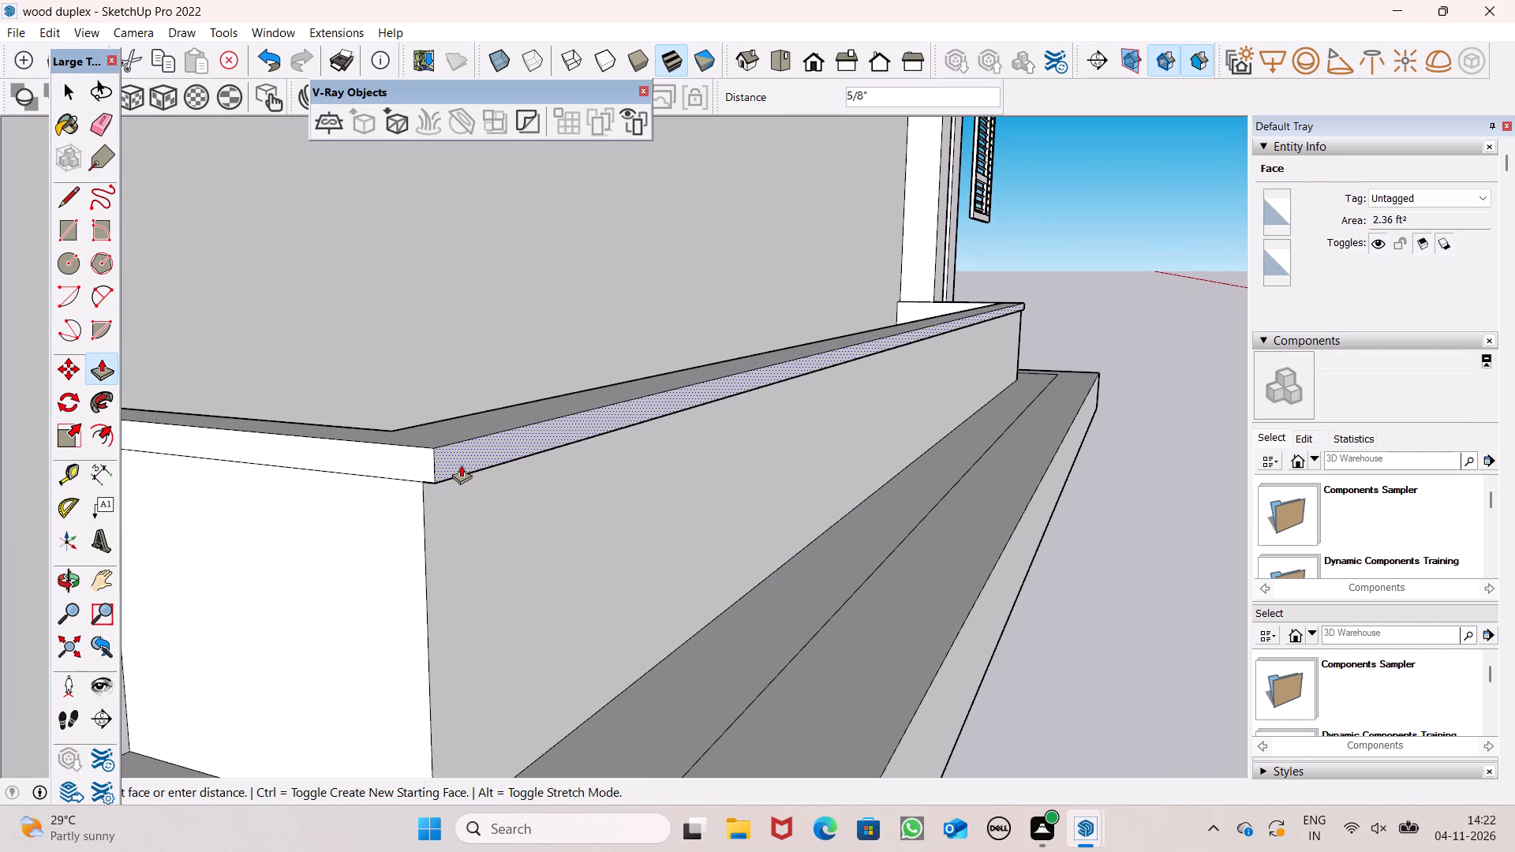
type("0.5\"")
key("Return")
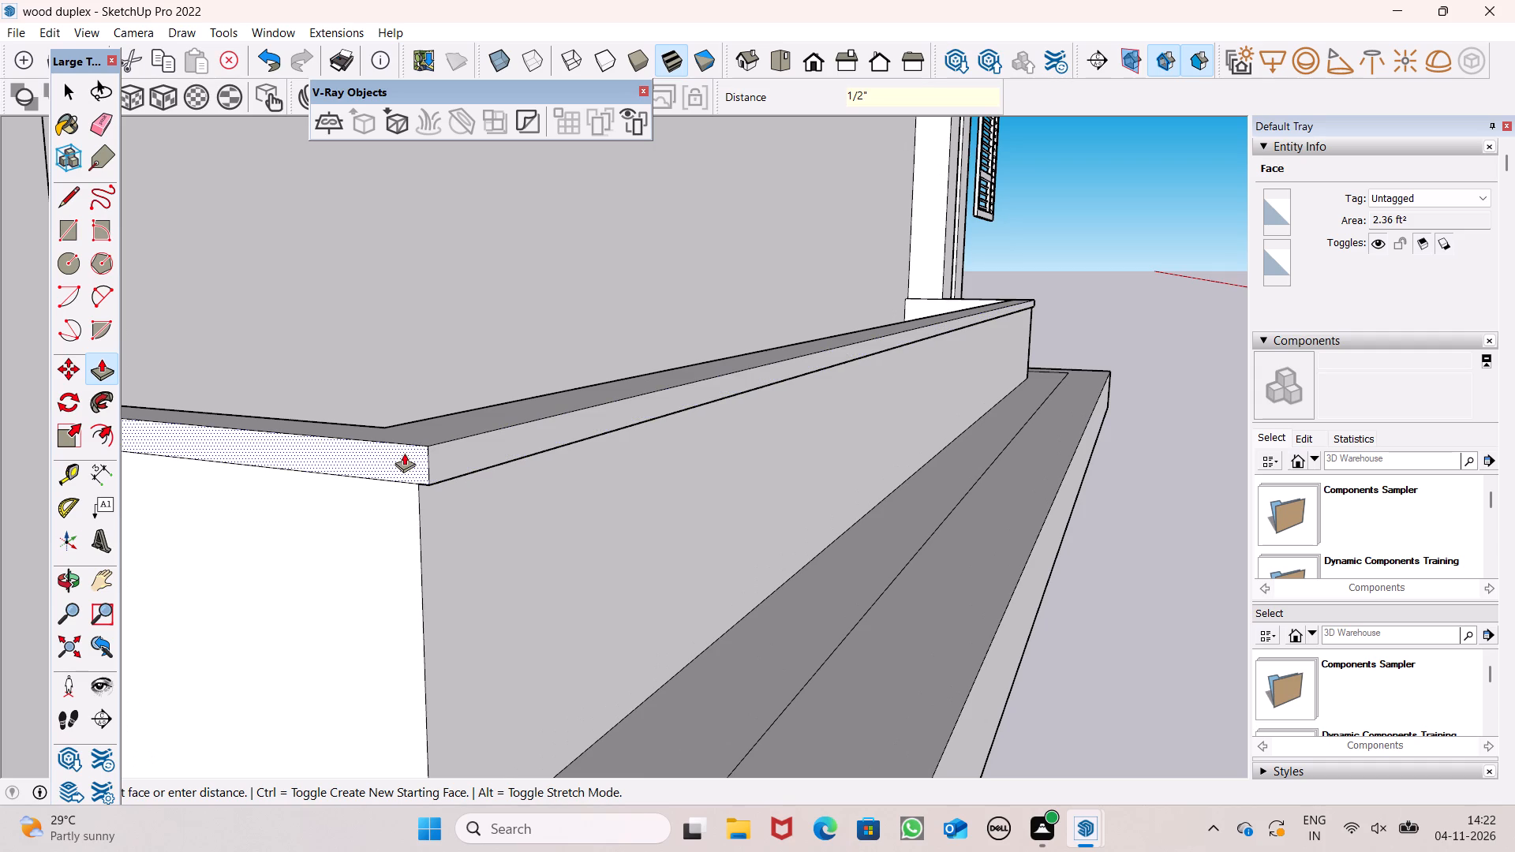
Pull the top strip on the block's end face nearest the steps outward 0.5".
left_click(404, 453)
type("0.5\"")
key("Return")
Pull the top strip on the block's other end face, near the plinth's outer corner, outward 0.5".
key("o")
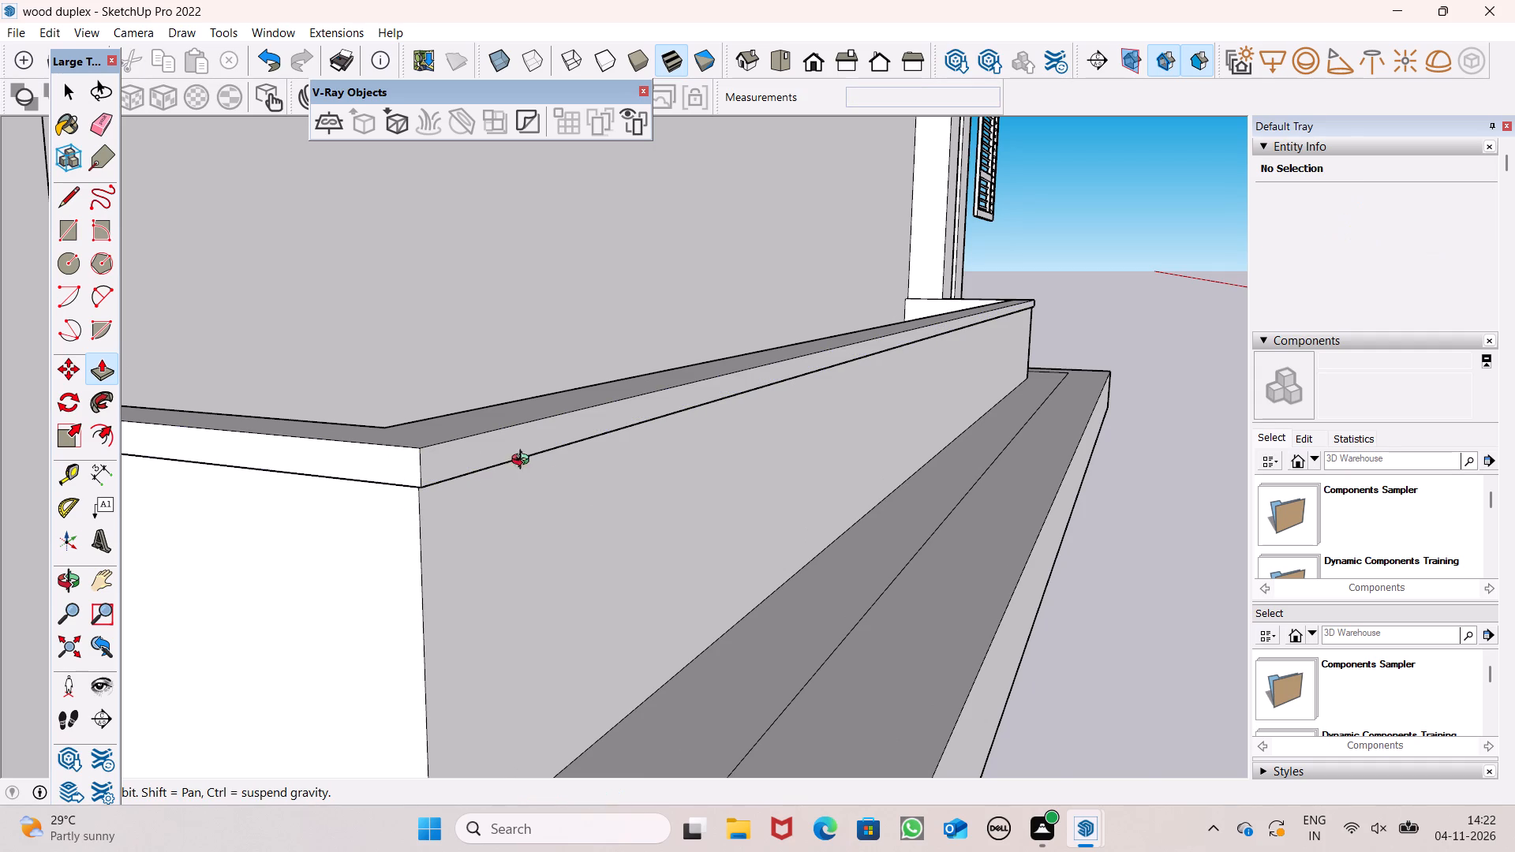
left_click_drag(603, 498, 393, 485)
scroll(376, 480, "down", 6)
left_click_drag(830, 421, 447, 470, "shift")
left_click_drag(451, 470, 282, 469)
scroll(398, 441, "down", 9)
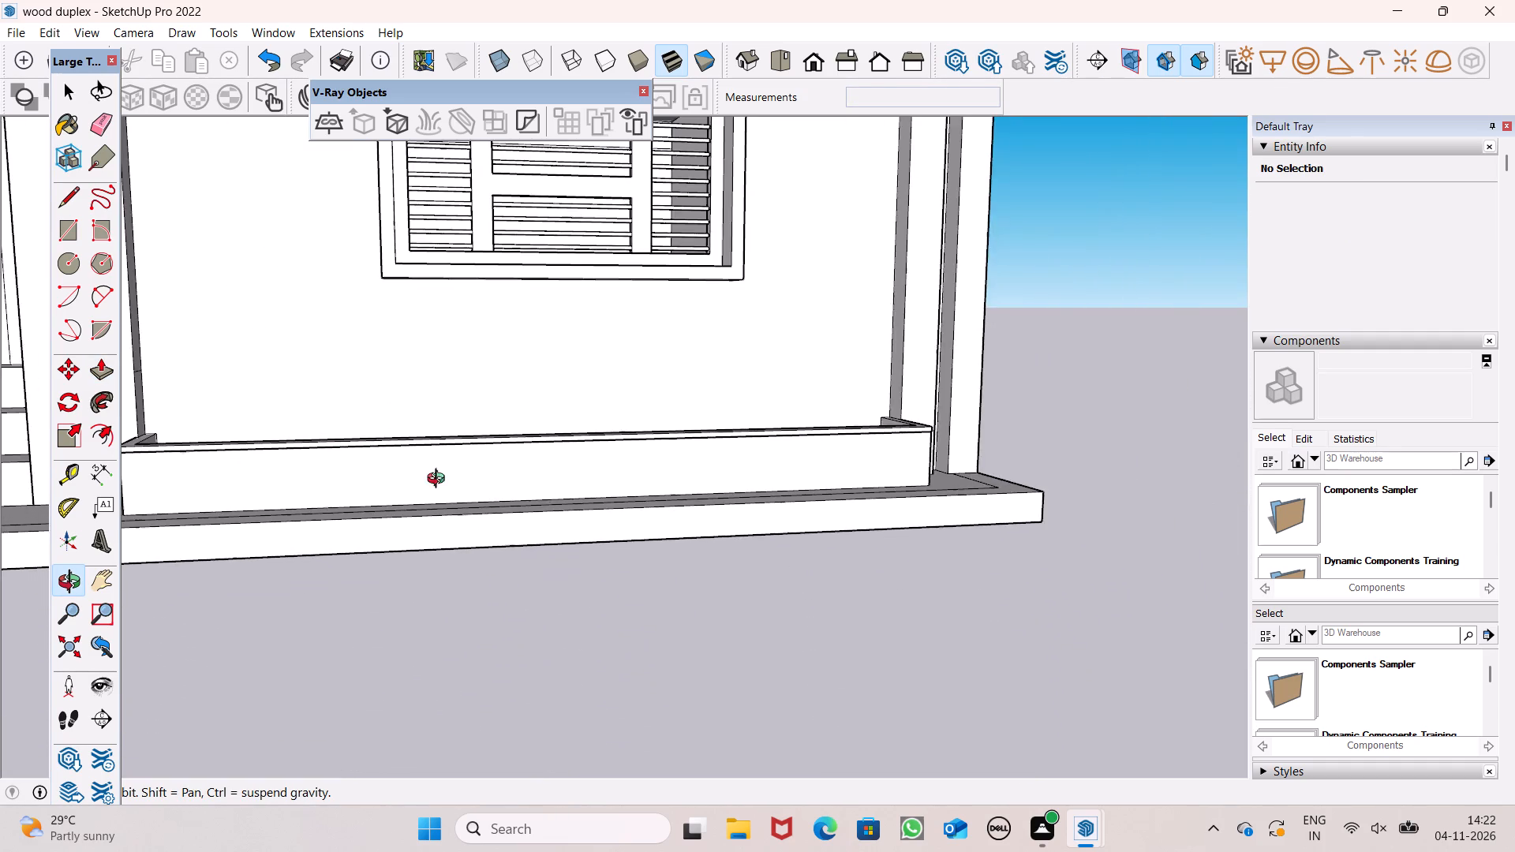
left_click_drag(999, 484, 826, 484)
scroll(989, 479, "up", 7)
left_click_drag(981, 481, 772, 457)
scroll(840, 402, "up", 7)
left_click_drag(893, 428, 931, 447)
scroll(931, 431, "up", 2)
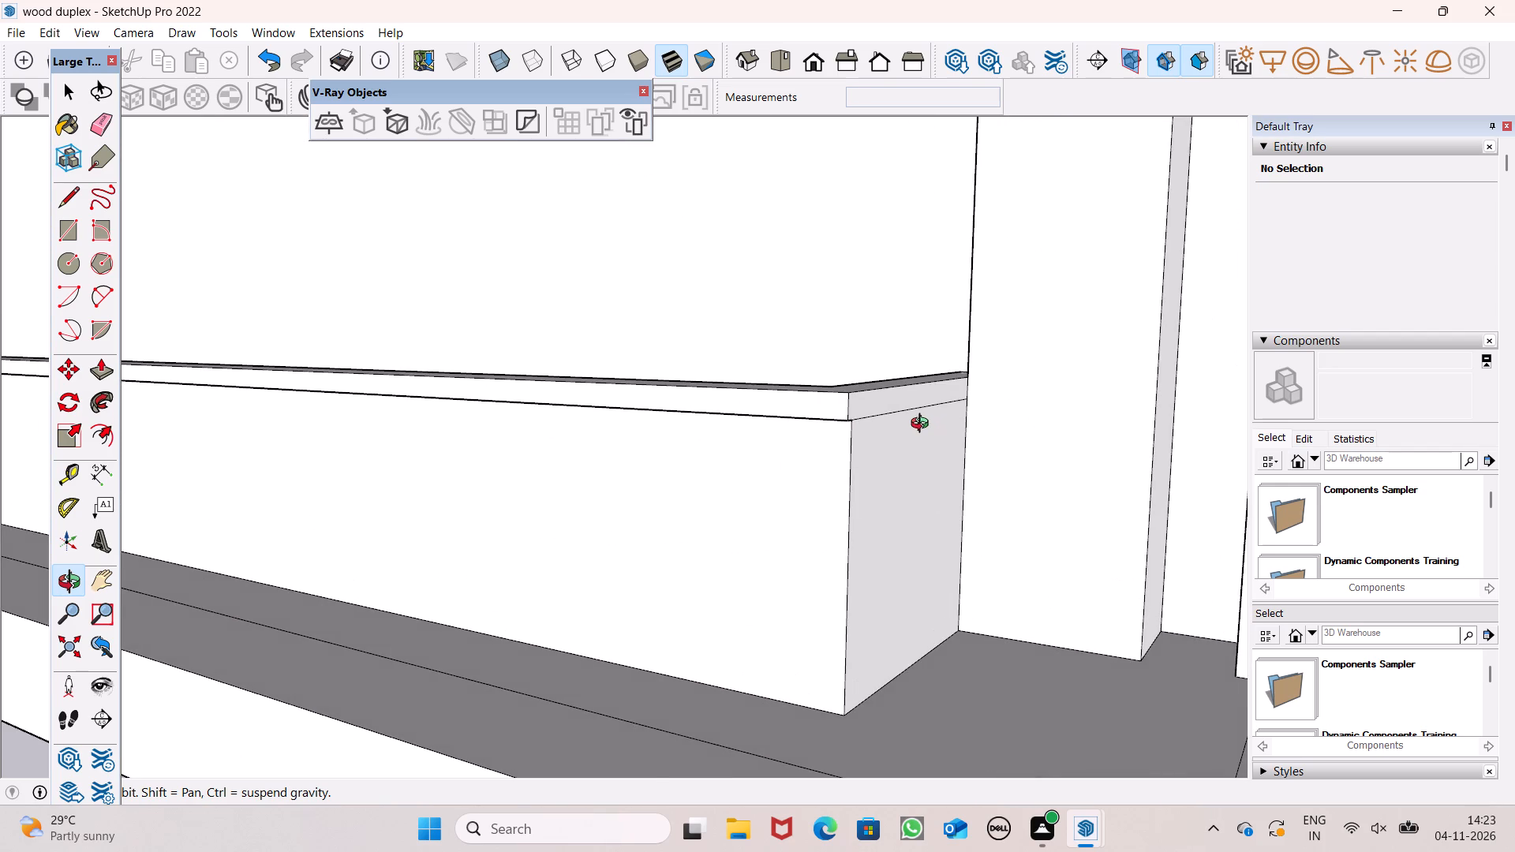
key("p")
scroll(891, 401, "up", 4)
left_click(891, 400)
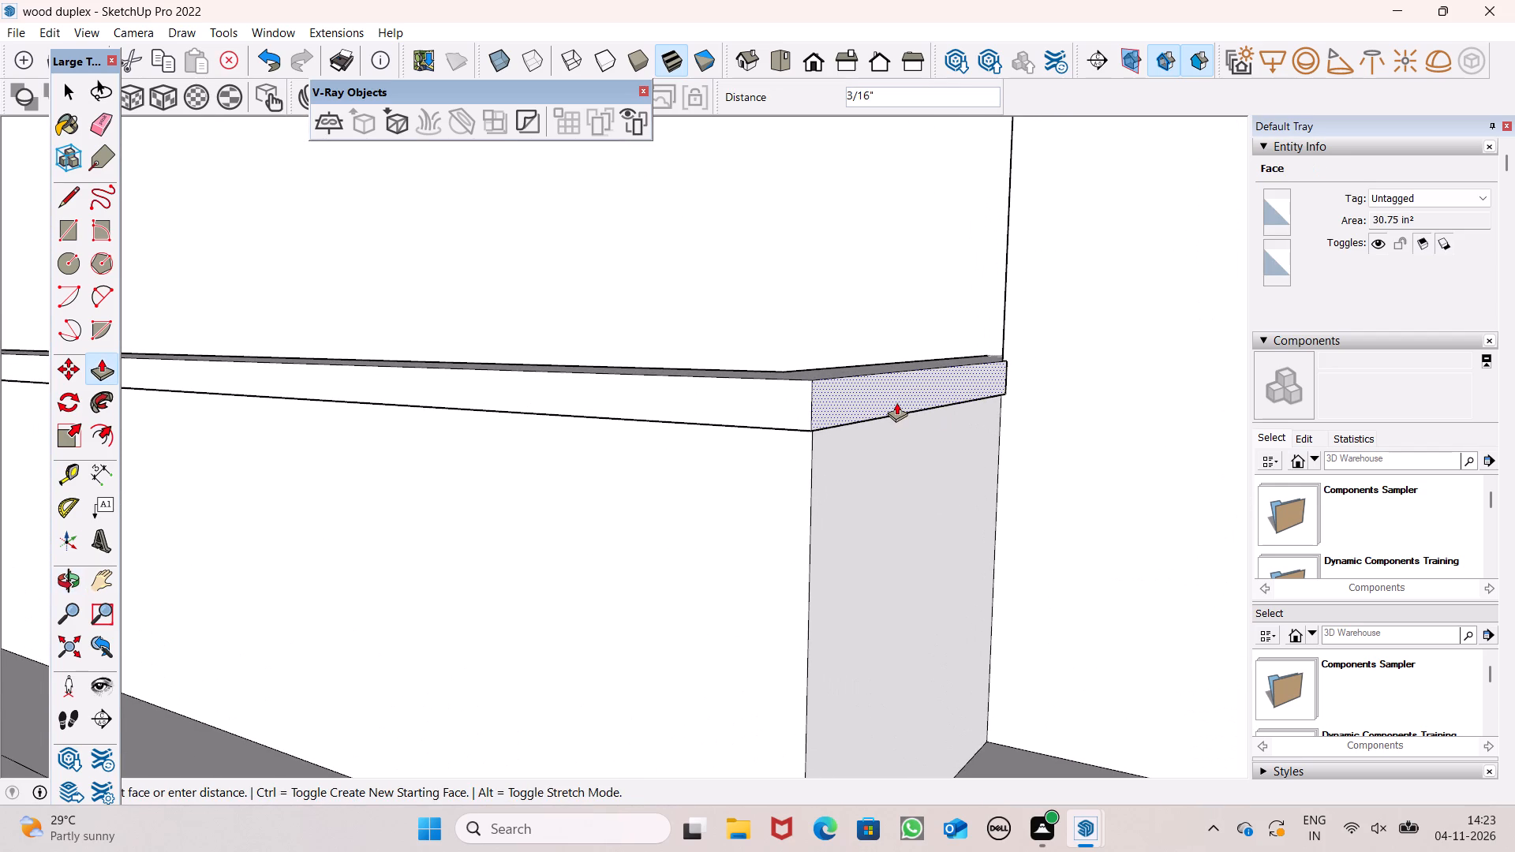
type("0.5\"")
key("Return")
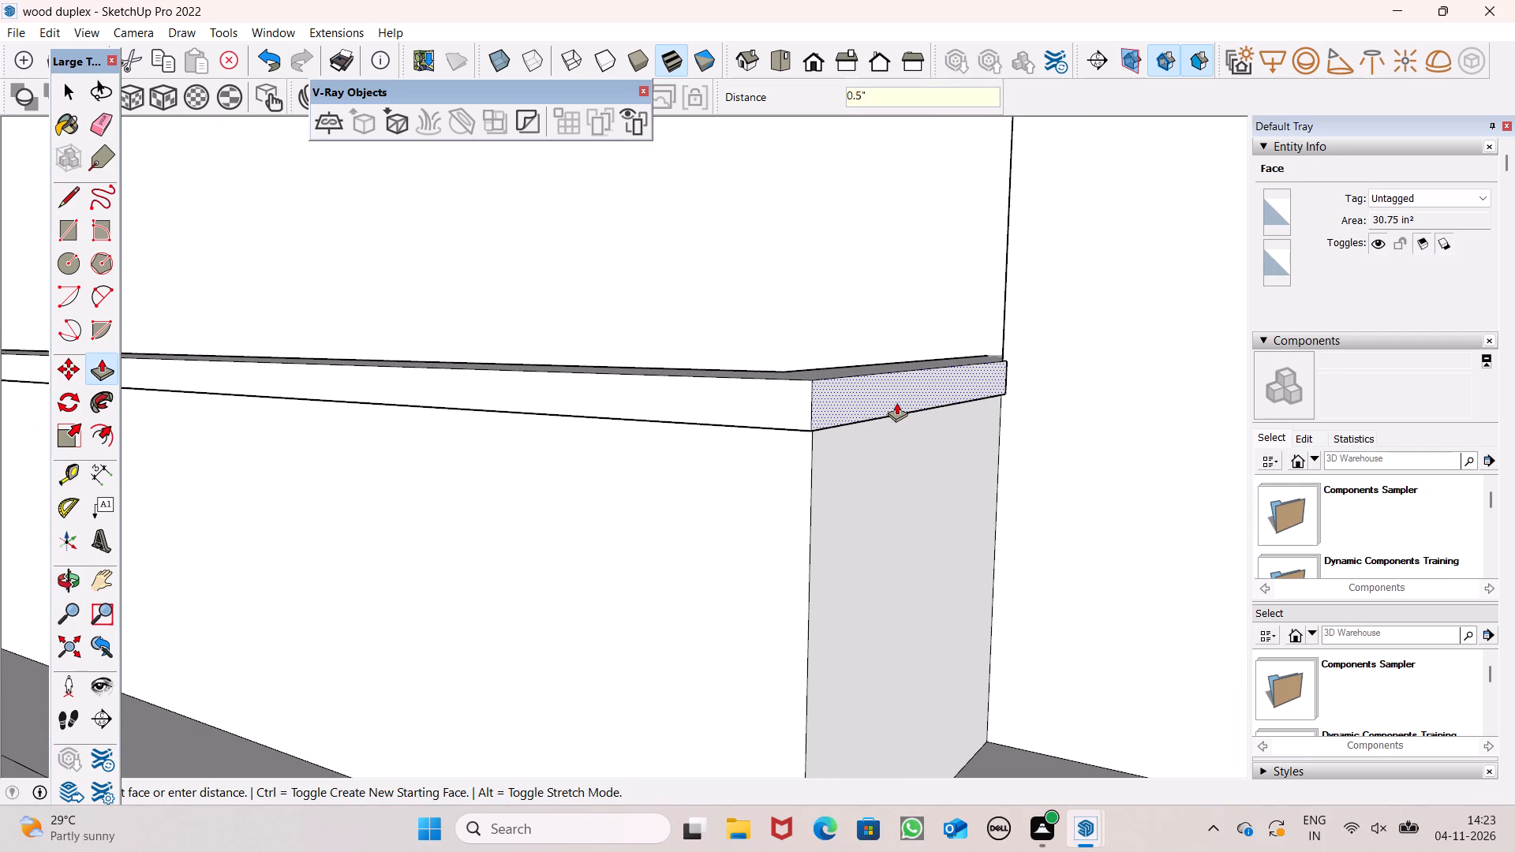
Examine the projecting rim around the planter block from its outer end and the front.
key("o")
scroll(906, 407, "down", 2)
scroll(915, 416, "up", 1)
scroll(917, 417, "down", 15)
scroll(937, 470, "up", 1)
scroll(937, 478, "down", 1)
left_click_drag(876, 454, 930, 544, "shift")
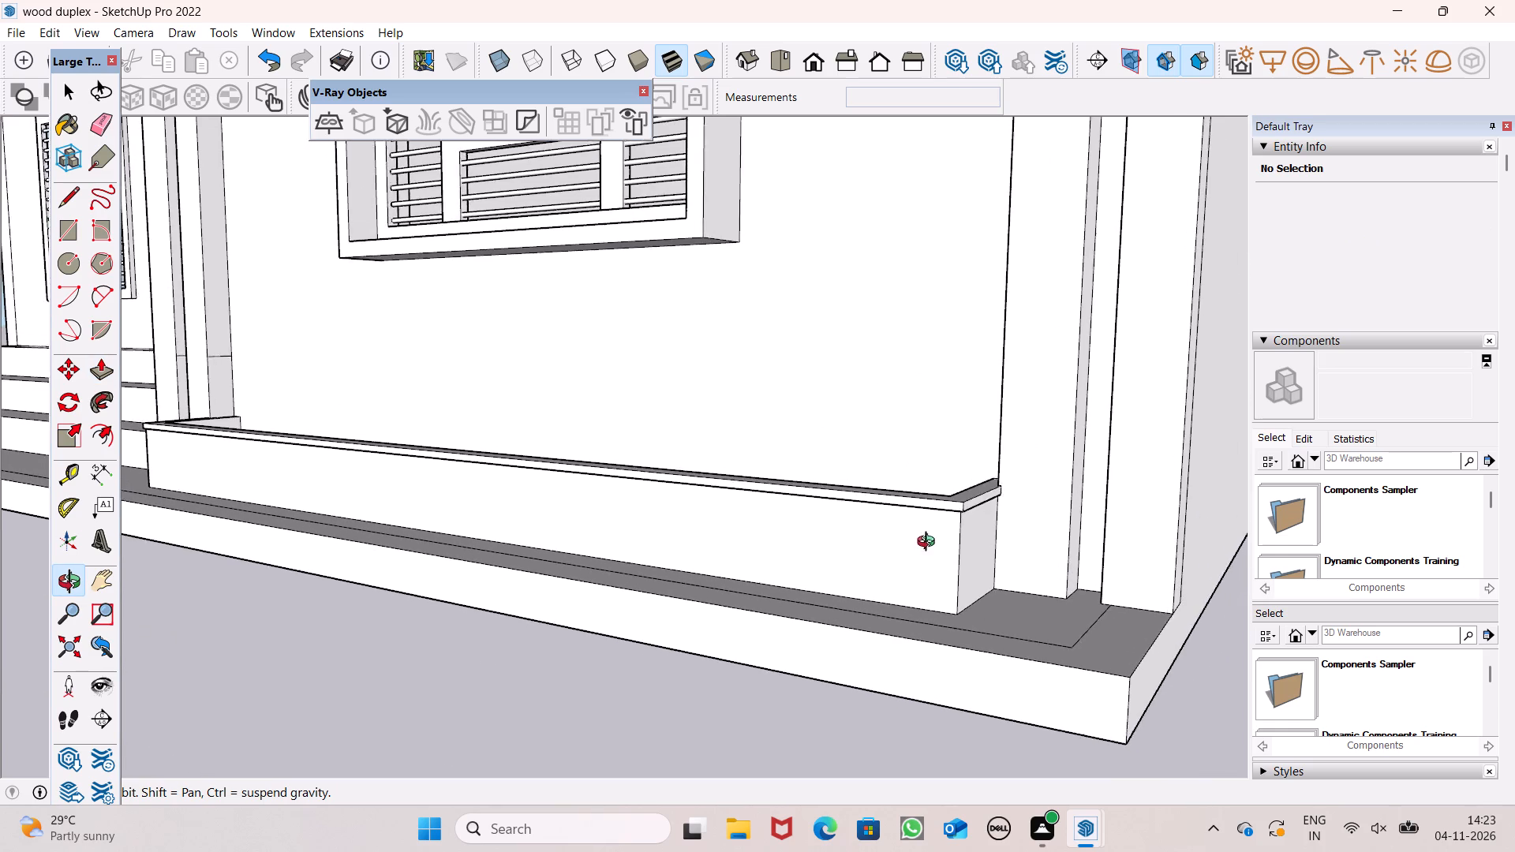
left_click_drag(930, 544, 930, 544, "shift")
scroll(853, 534, "down", 4)
left_click_drag(776, 533, 971, 525)
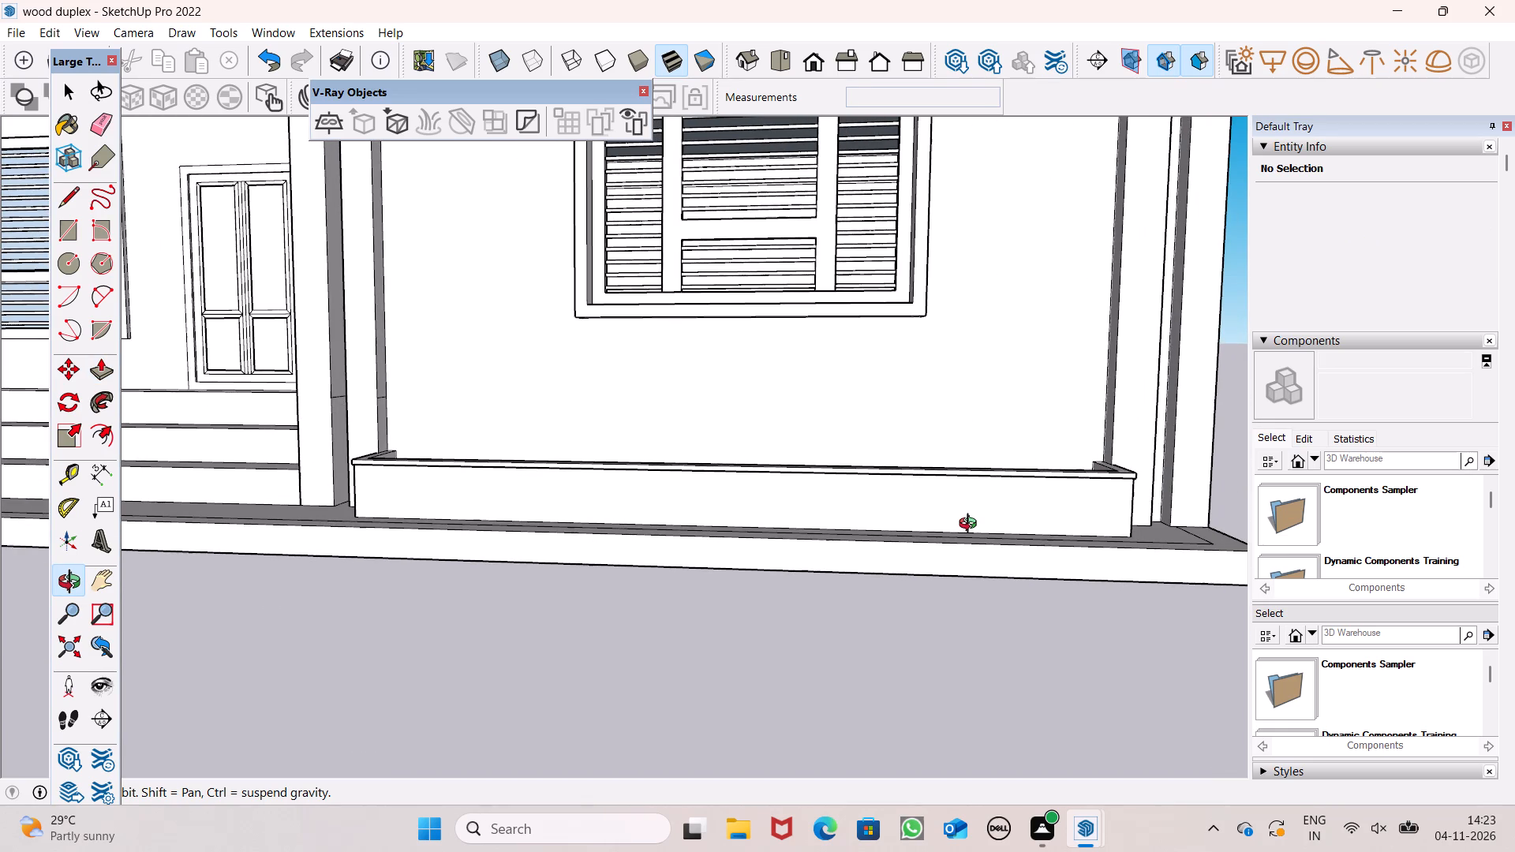
Examine the duplex's whole front facade, from the ground-floor planter block and windows up to the upper storeys.
scroll(935, 520, "down", 8)
left_click_drag(724, 465, 1053, 539, "shift")
left_click_drag(903, 515, 806, 558)
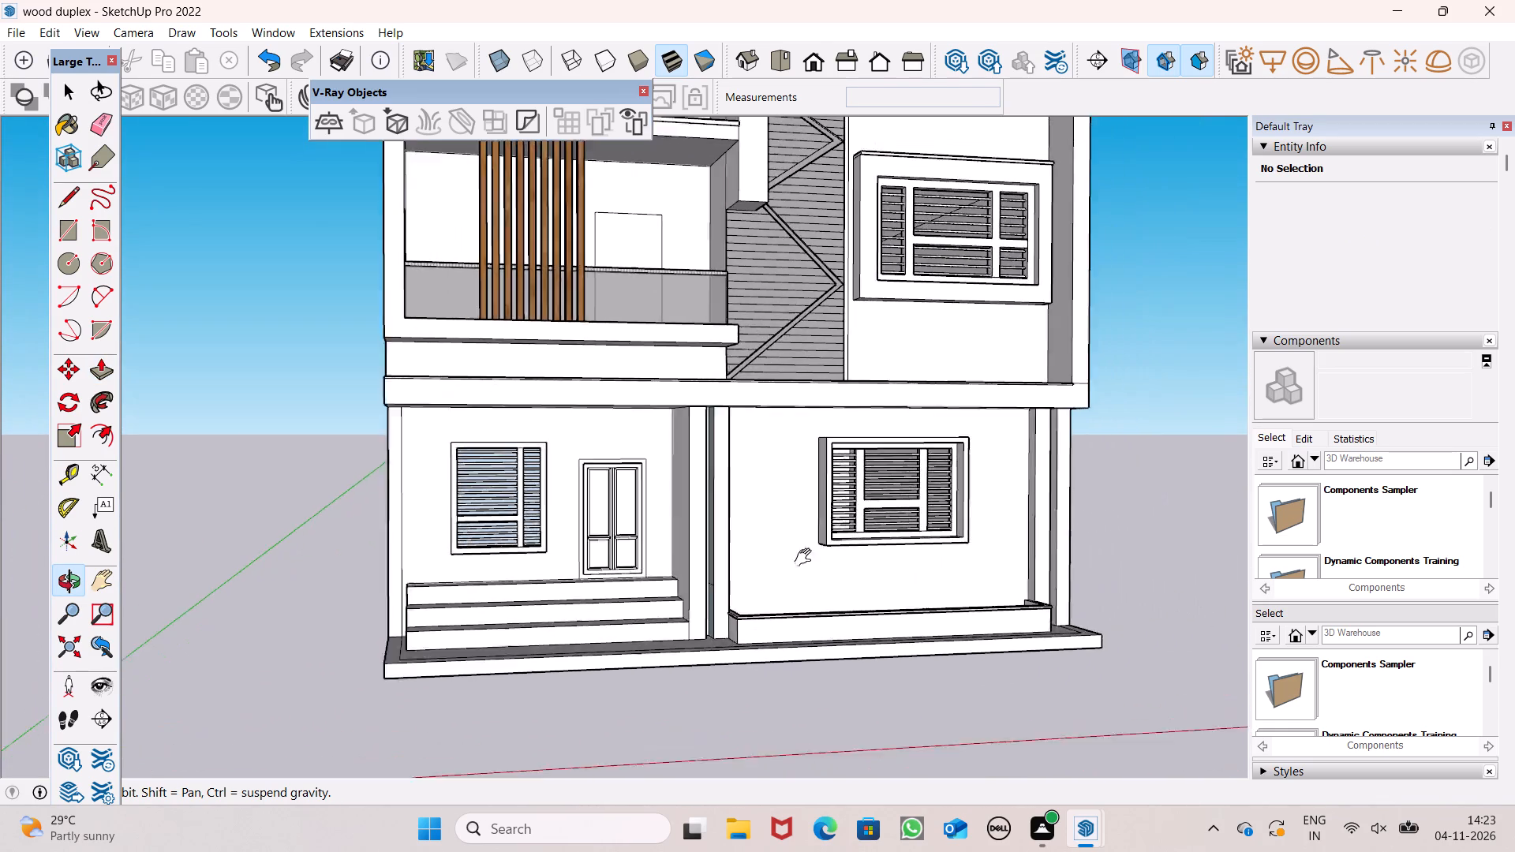
left_click_drag(806, 558, 795, 562)
scroll(828, 502, "down", 4)
left_click_drag(915, 453, 806, 483)
left_click_drag(811, 472, 790, 514, "shift")
scroll(798, 485, "down", 4)
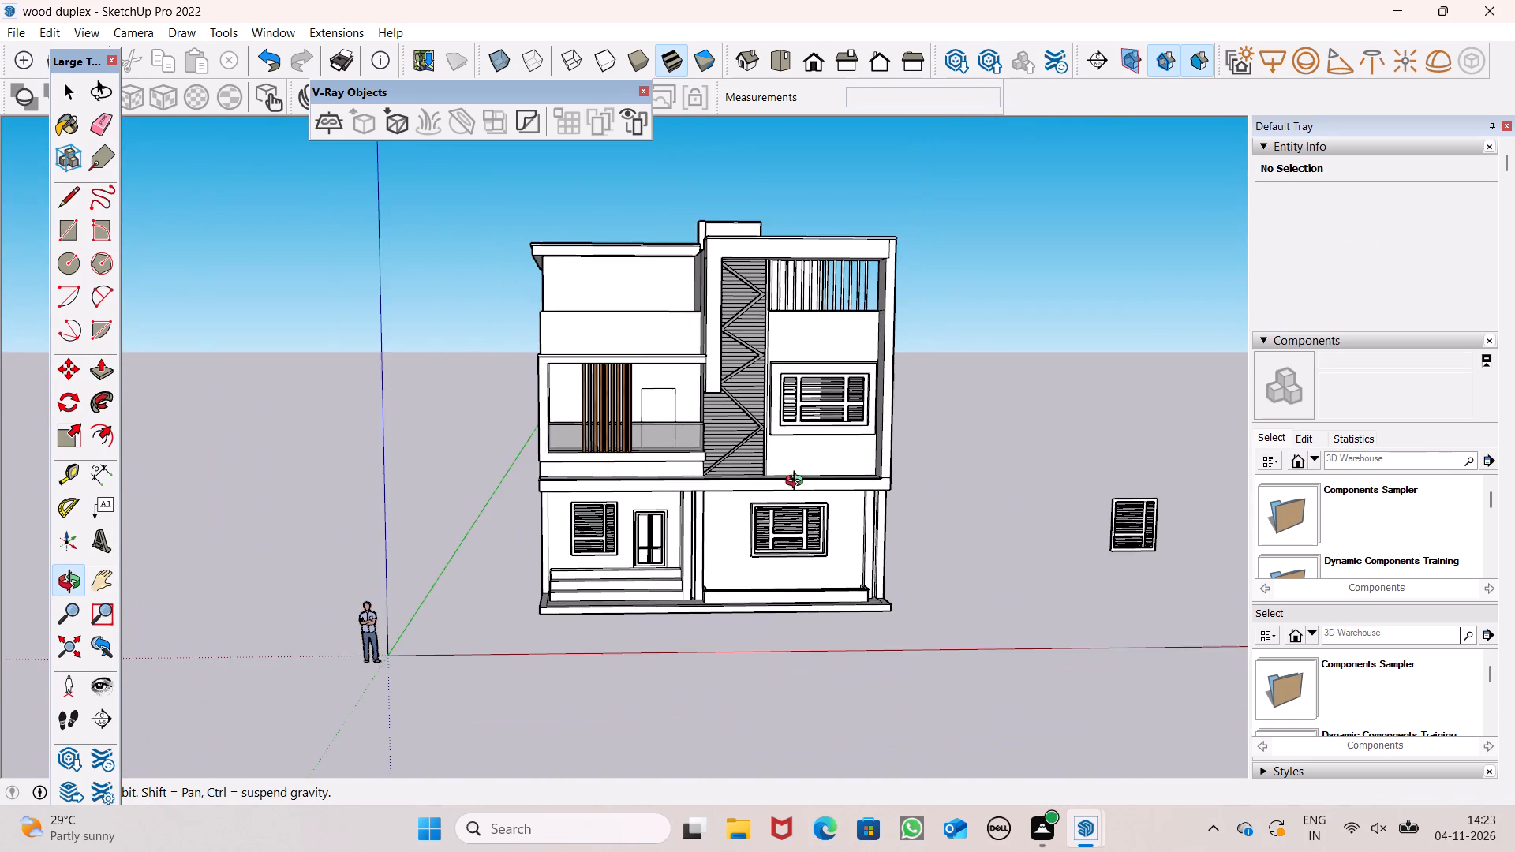
left_click_drag(798, 470, 844, 484, "shift")
left_click_drag(753, 488, 743, 516, "shift")
left_click_drag(739, 517, 672, 509)
scroll(615, 335, "up", 5)
left_click_drag(671, 348, 714, 485)
left_click_drag(772, 346, 671, 367, "shift")
left_click_drag(671, 367, 604, 270)
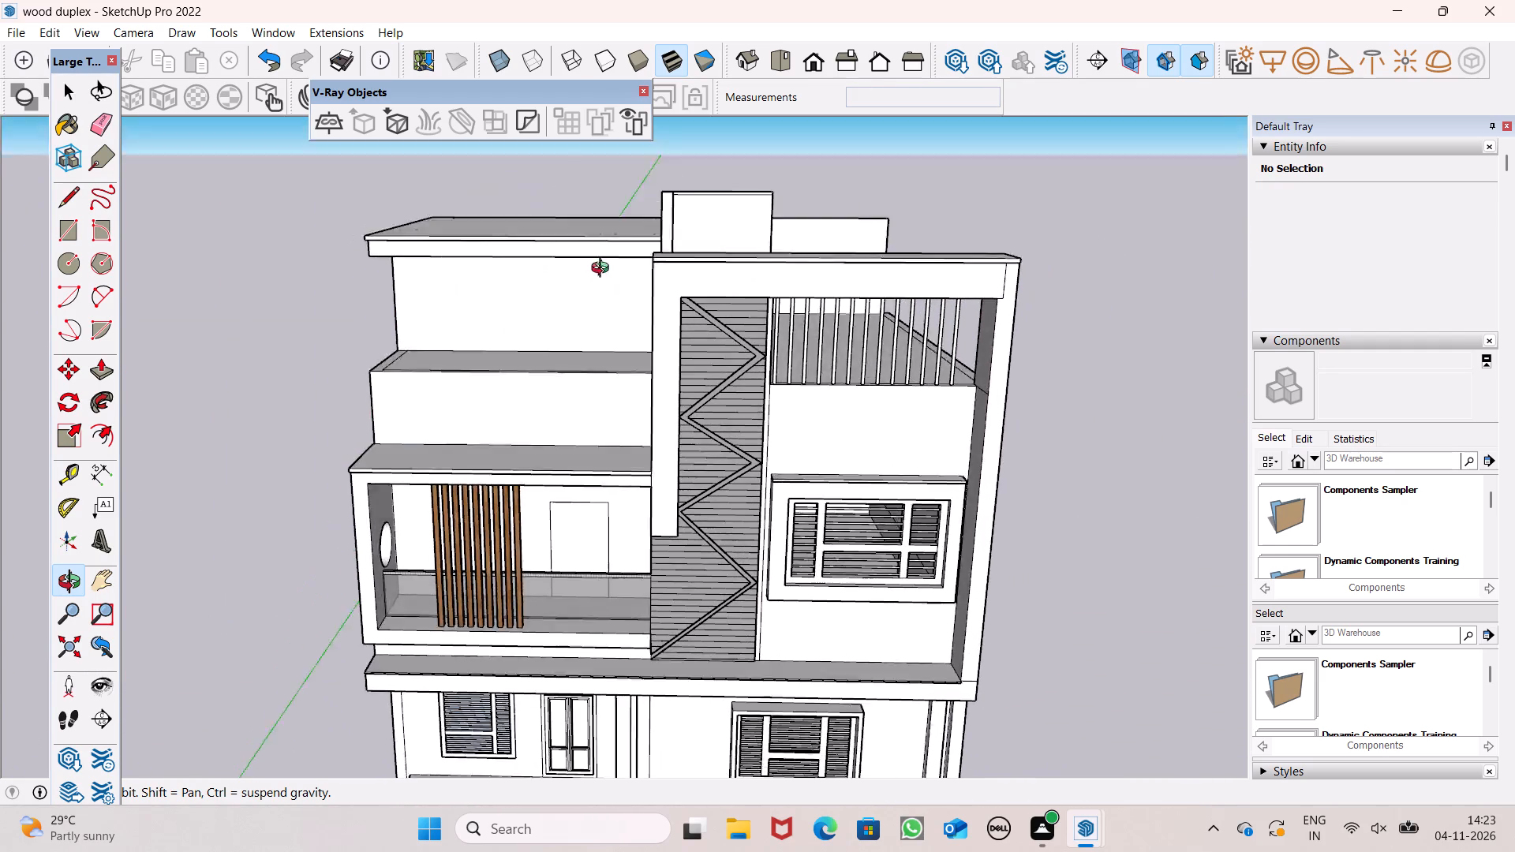
left_click_drag(604, 270, 595, 248)
left_click_drag(604, 252, 618, 271, "shift")
left_click_drag(637, 278, 723, 307)
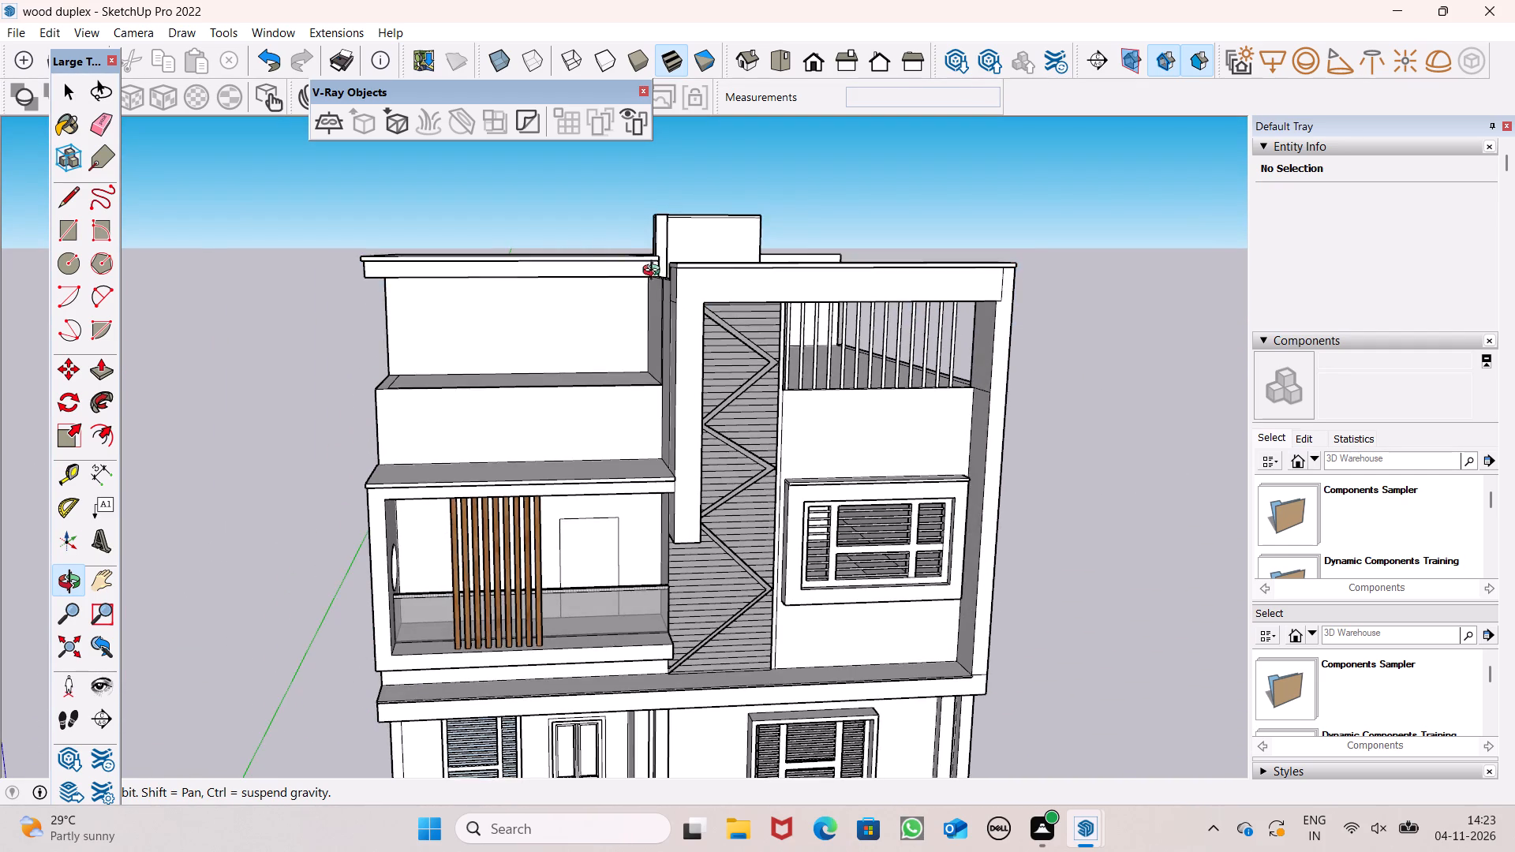
Examine the top-floor roof slab, the terrace, the freestanding wall panel and the front frame from above and from the front.
scroll(615, 248, "up", 6)
left_click_drag(612, 338, 709, 564)
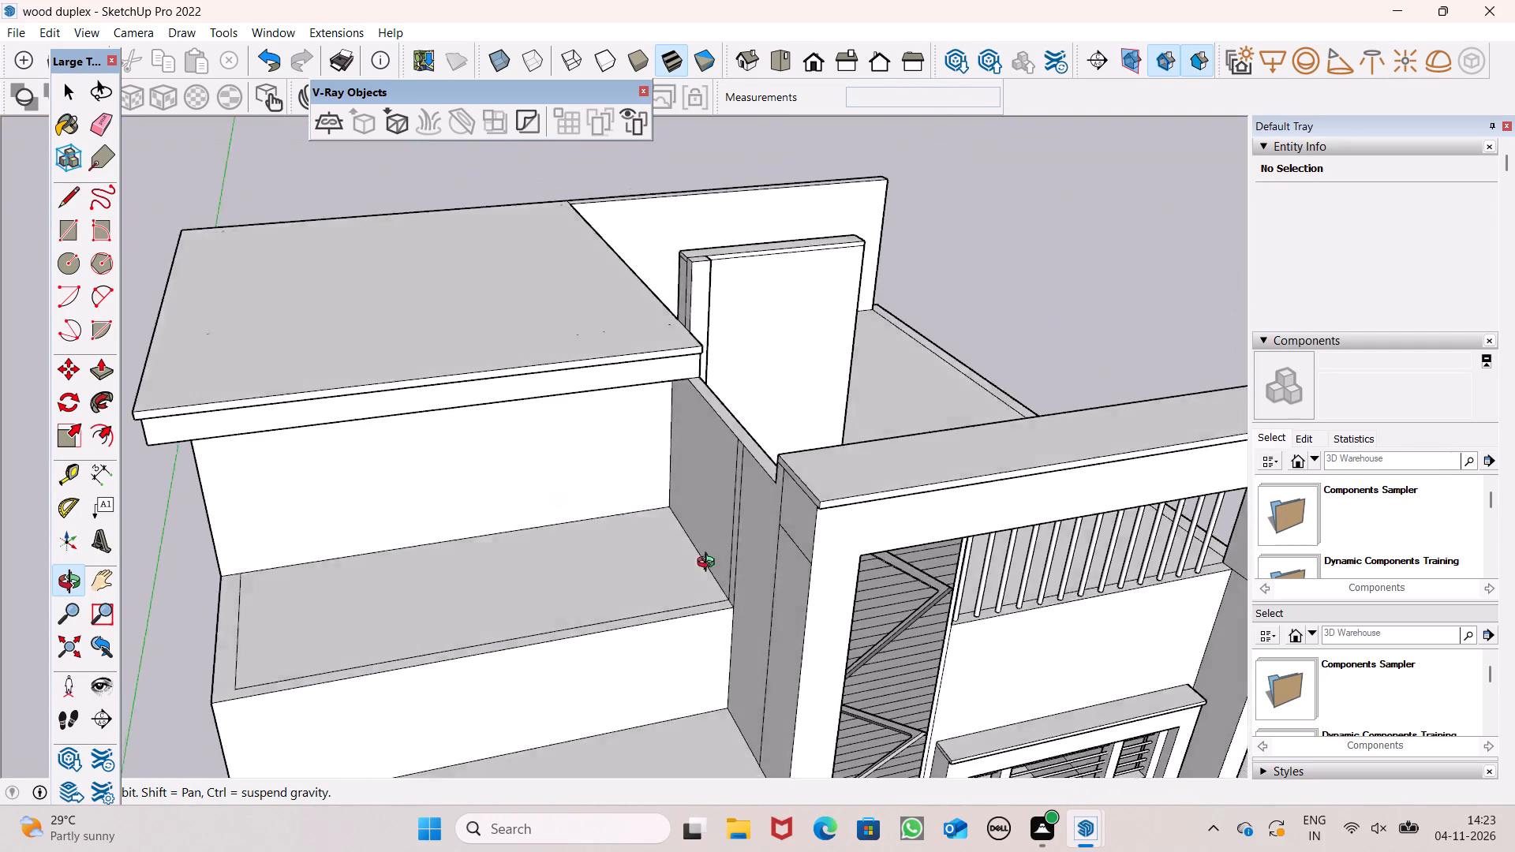
left_click_drag(709, 564, 709, 498)
left_click_drag(658, 367, 665, 405, "shift")
scroll(649, 398, "down", 4)
left_click_drag(745, 454, 740, 484)
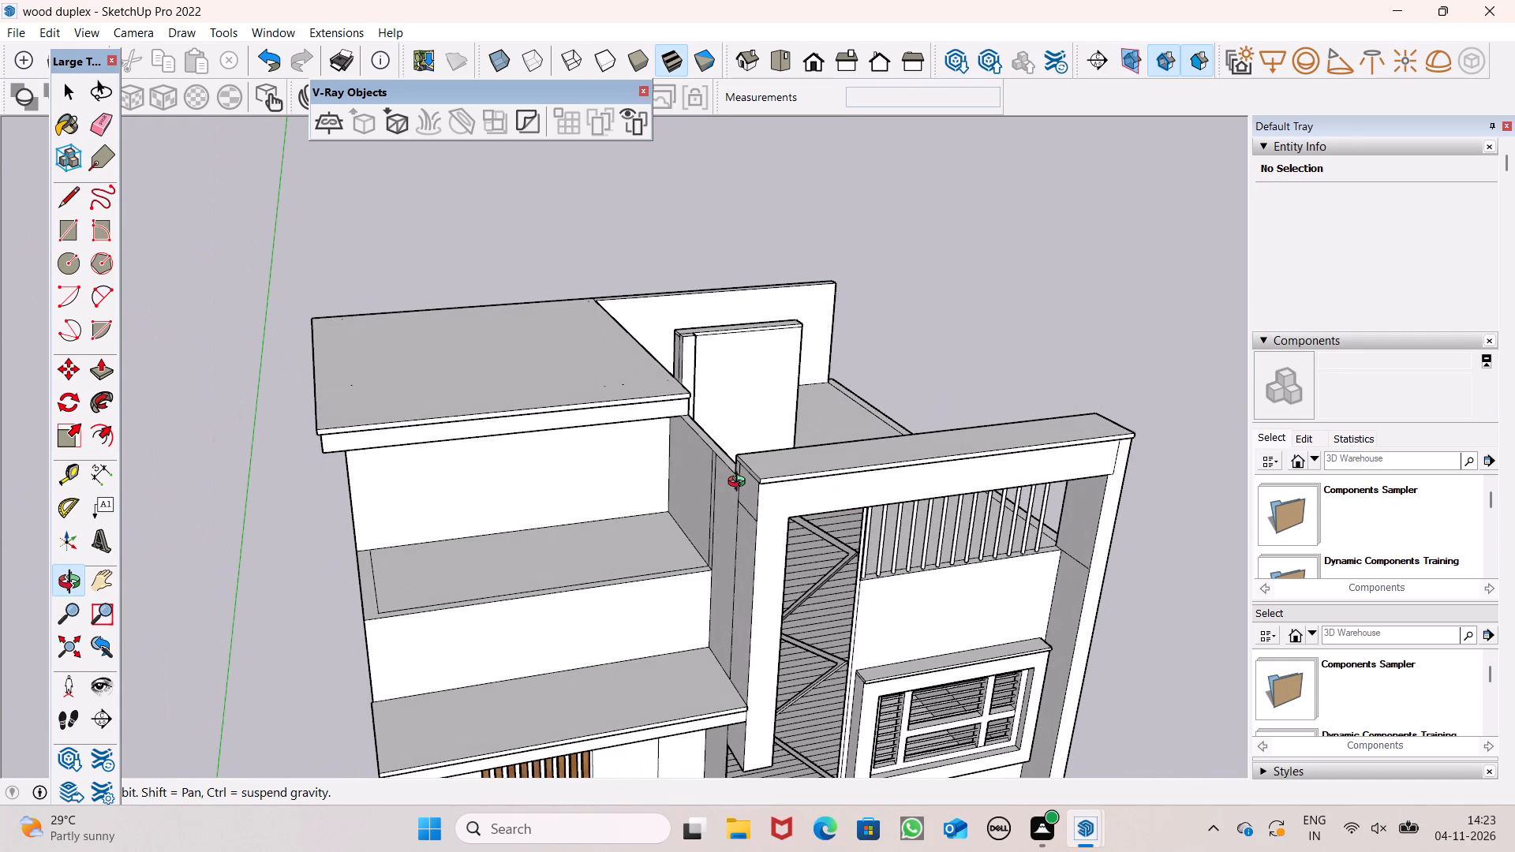
scroll(644, 429, "down", 5)
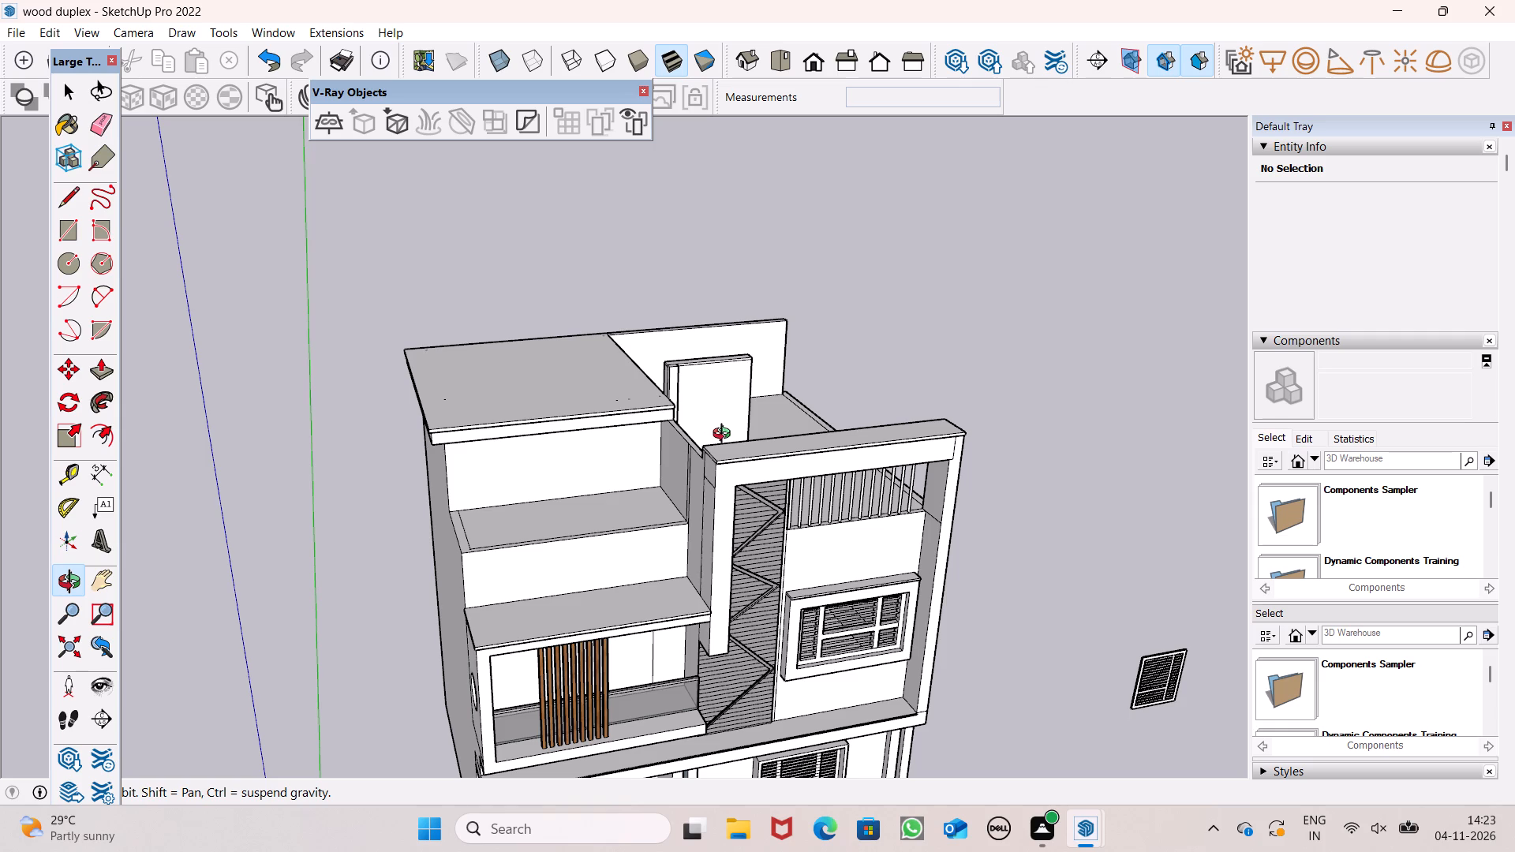
left_click_drag(741, 385, 537, 398)
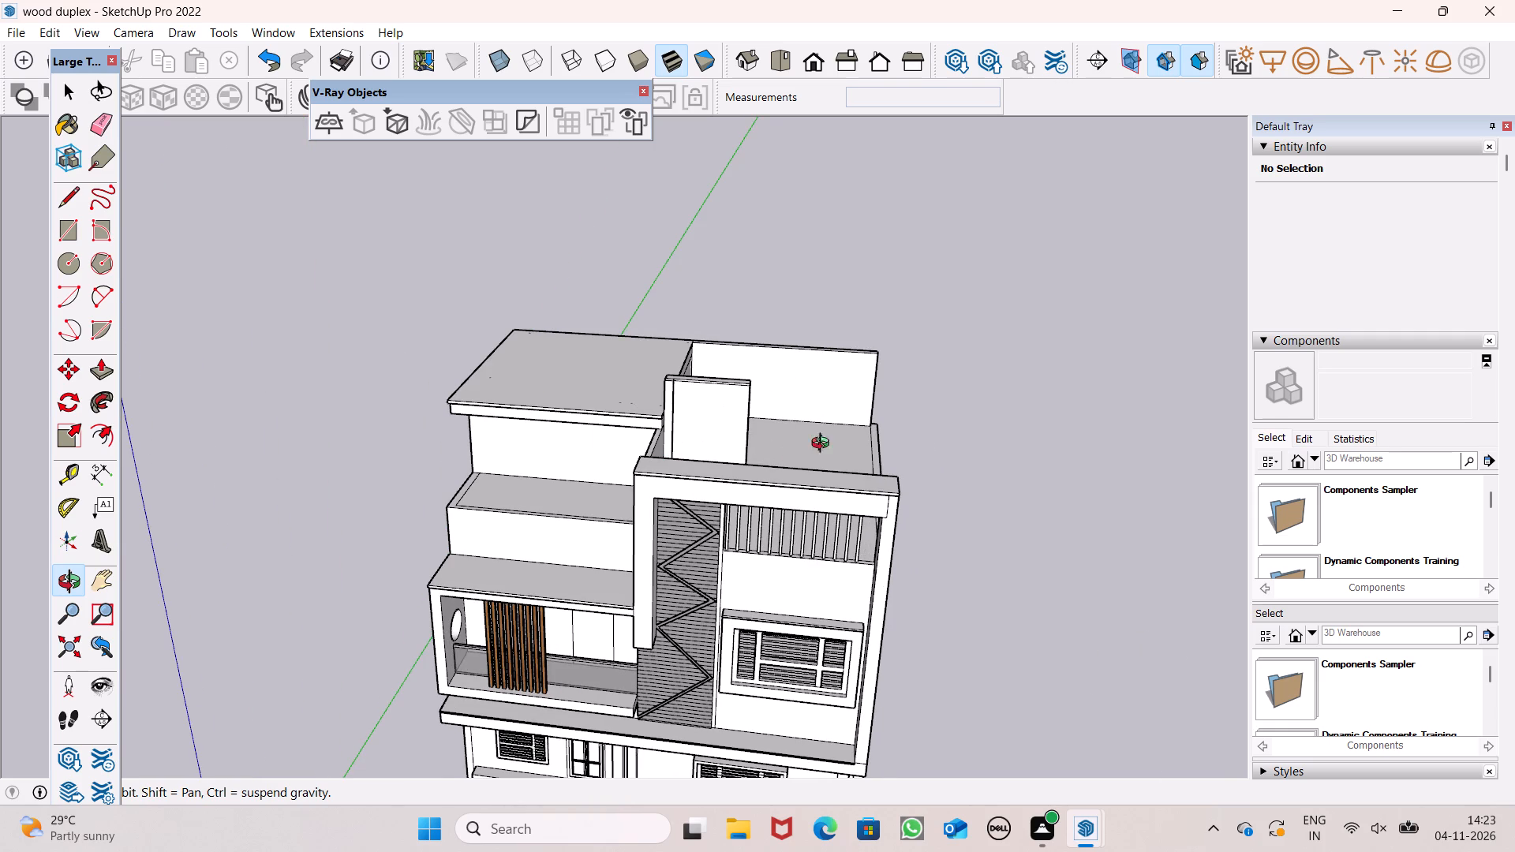
scroll(698, 412, "up", 3)
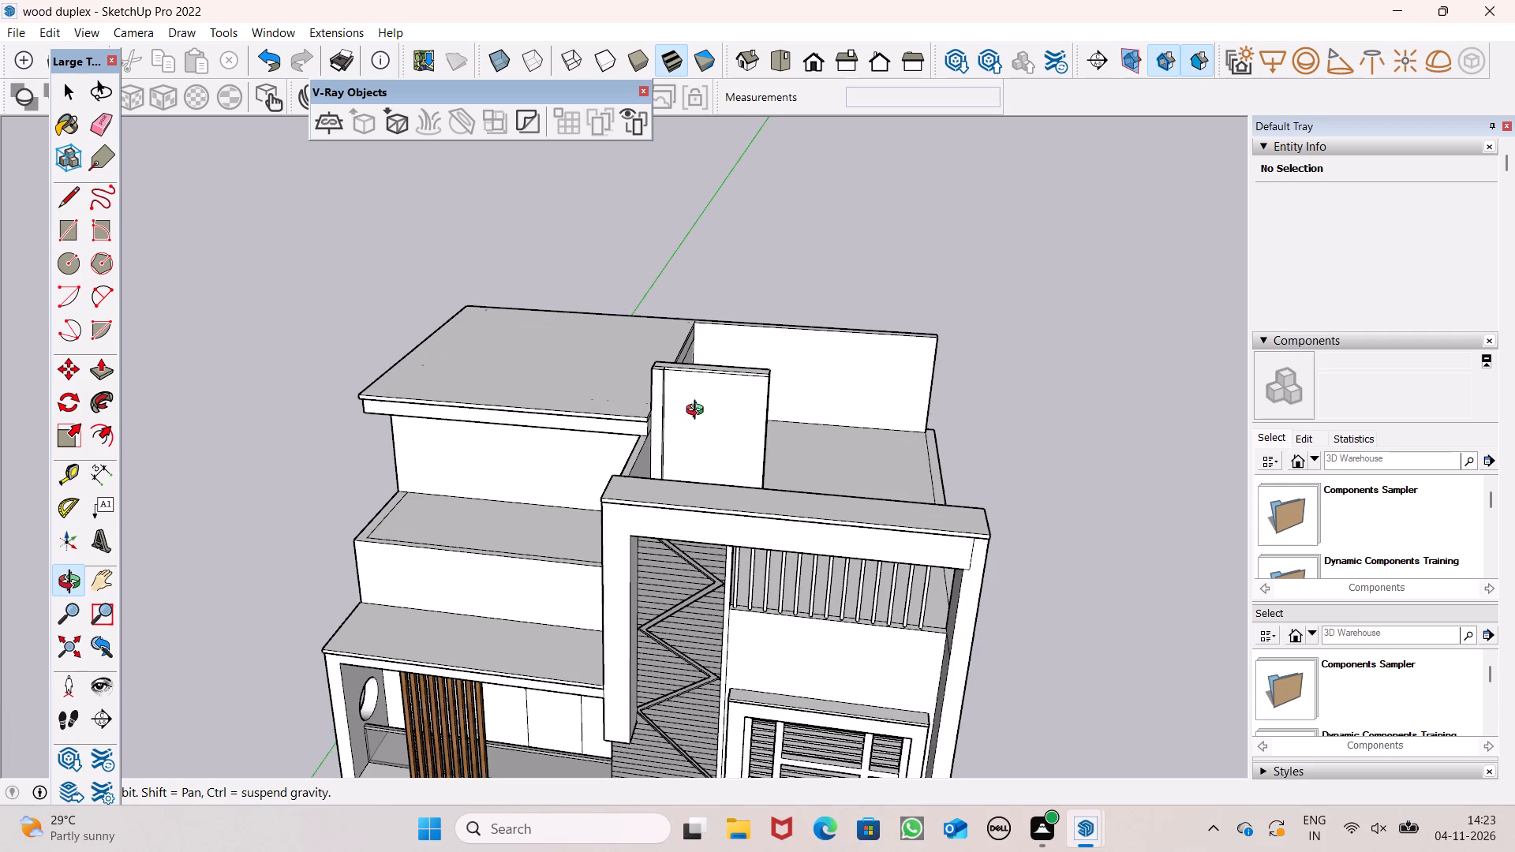
scroll(698, 412, "up", 1)
left_click_drag(678, 439, 677, 467)
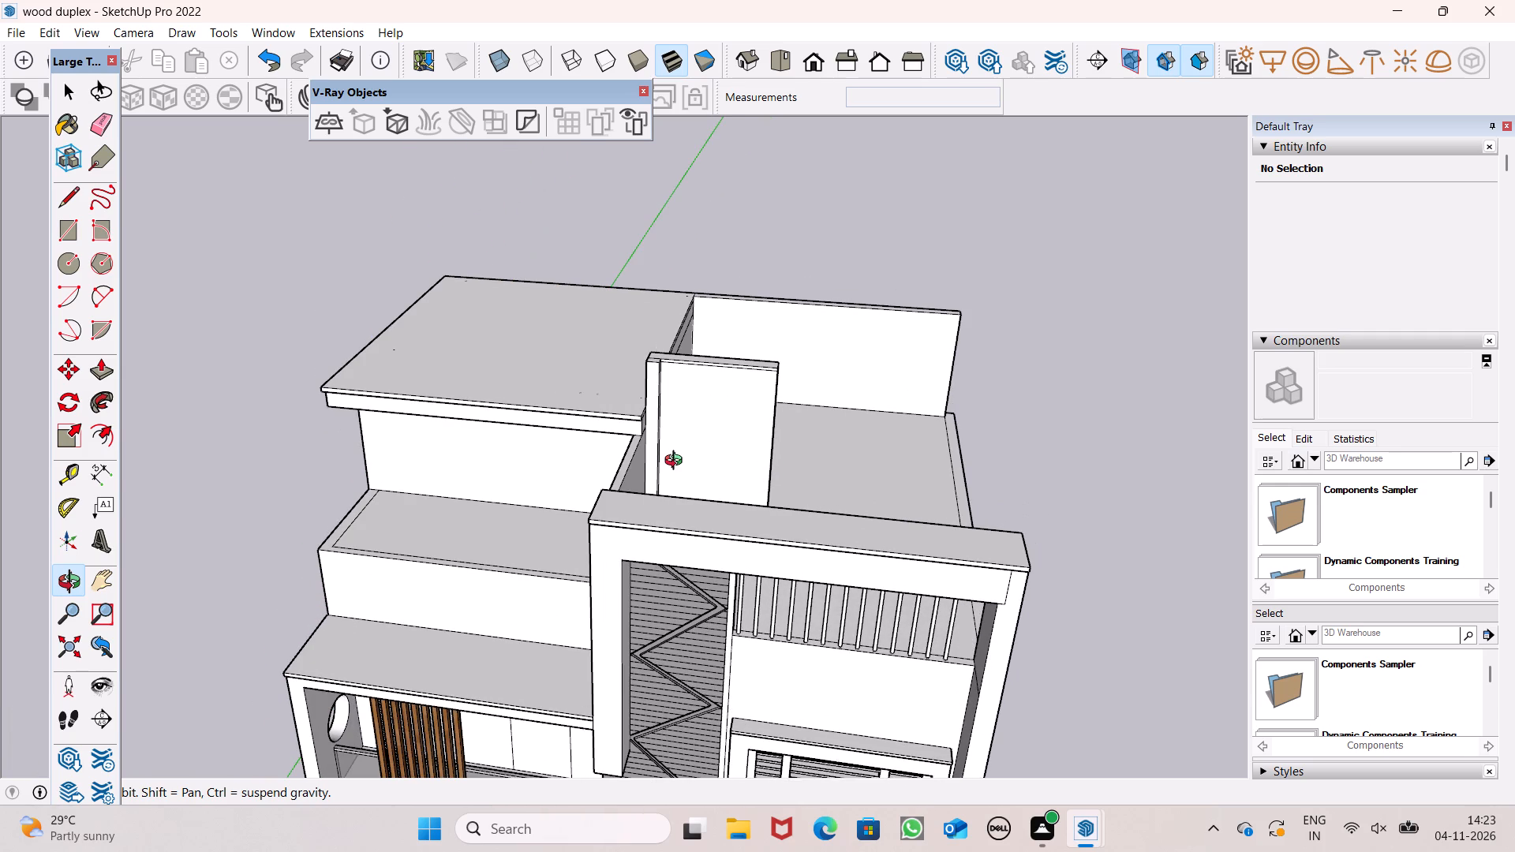
scroll(702, 424, "down", 4)
left_click_drag(700, 514, 727, 358)
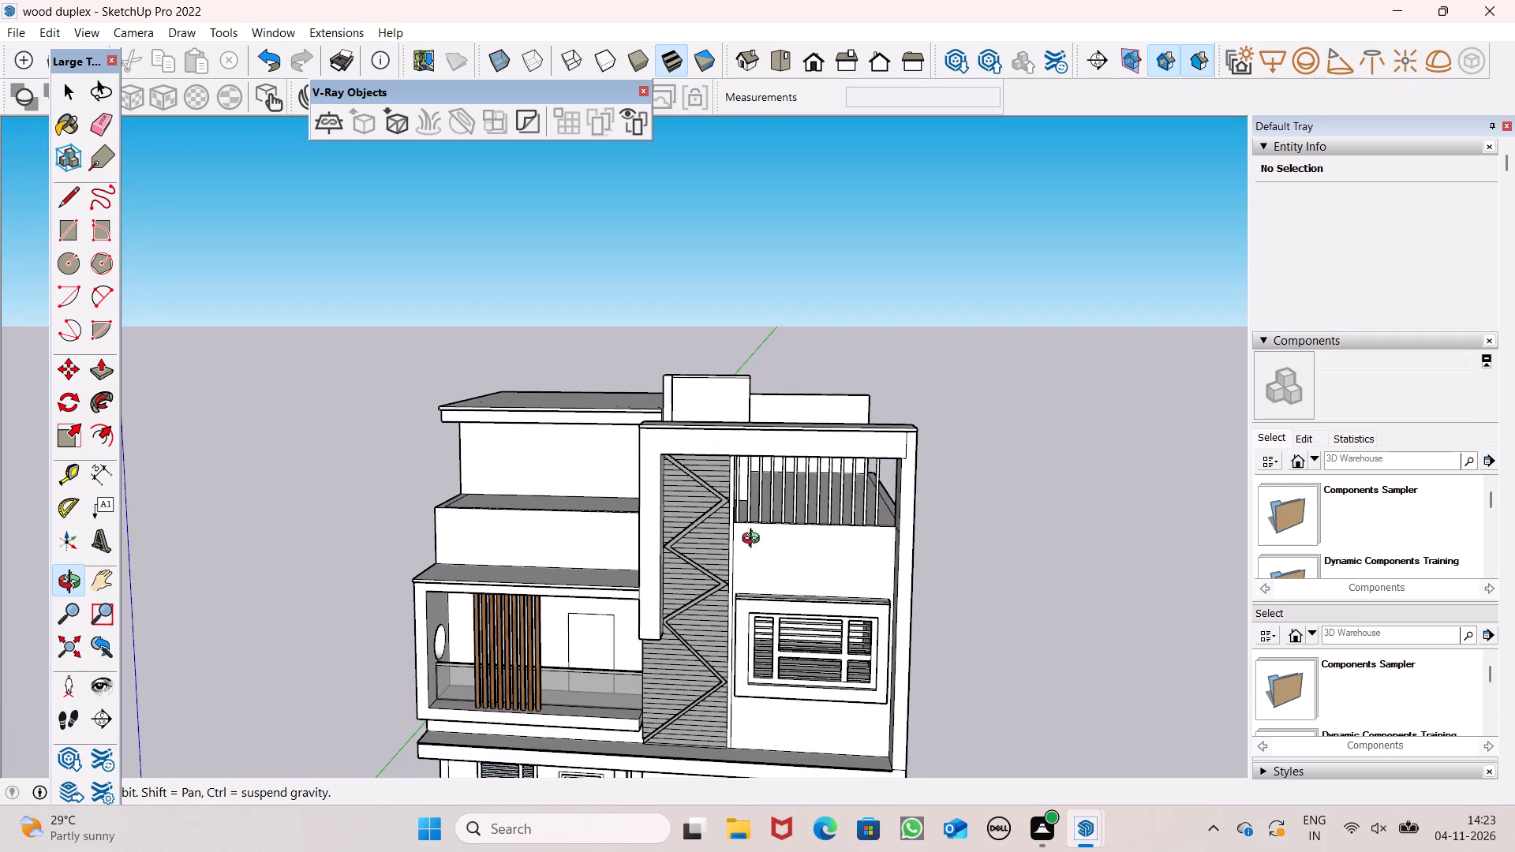
left_click_drag(752, 559, 780, 523)
scroll(764, 544, "up", 4)
left_click_drag(766, 544, 767, 544, "shift")
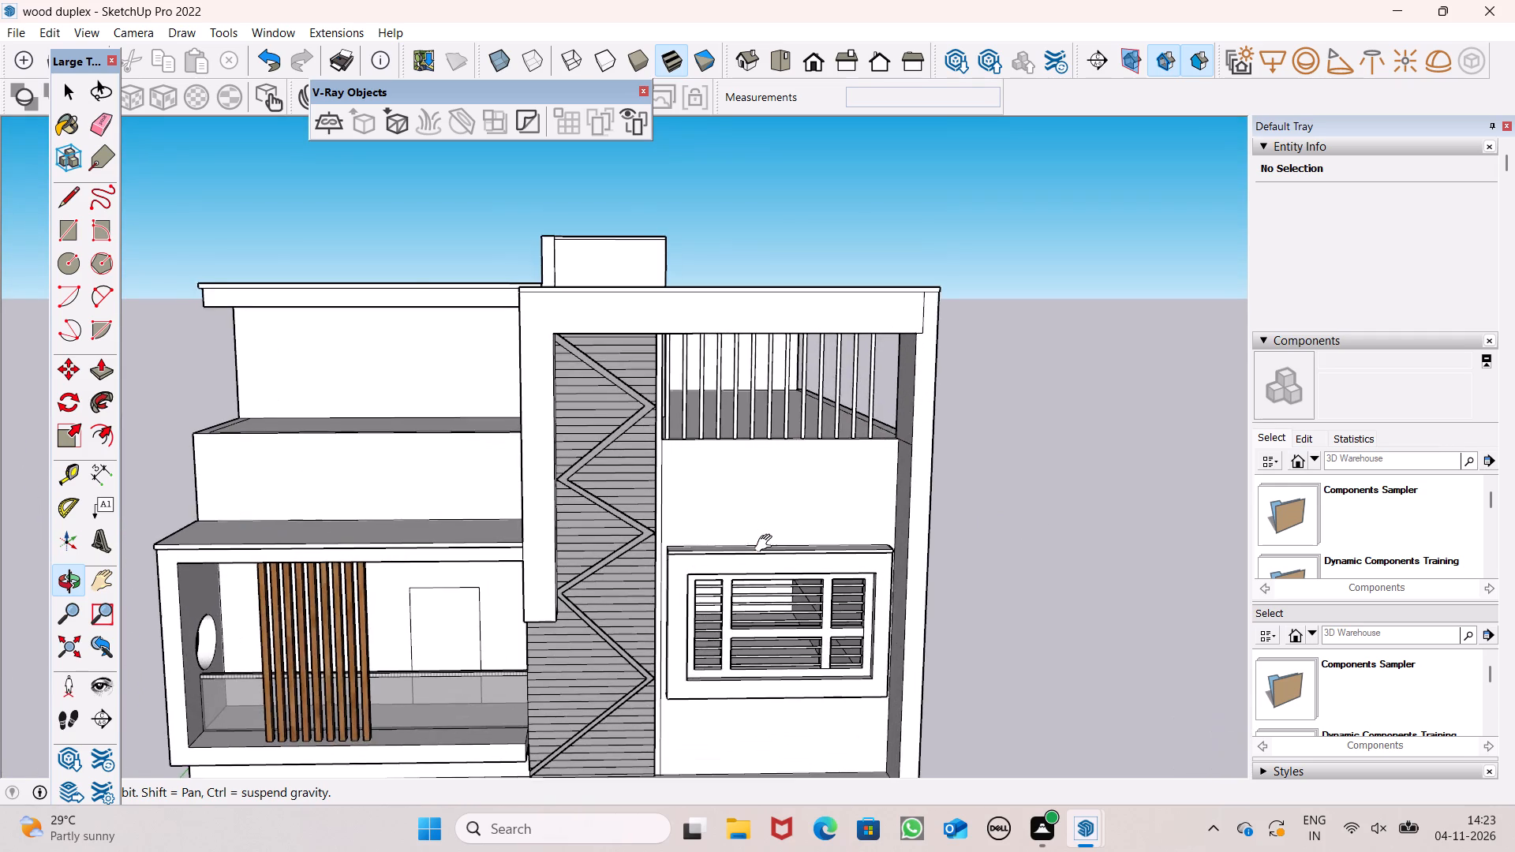
left_click_drag(767, 544, 598, 641, "shift")
left_click_drag(766, 247, 742, 469)
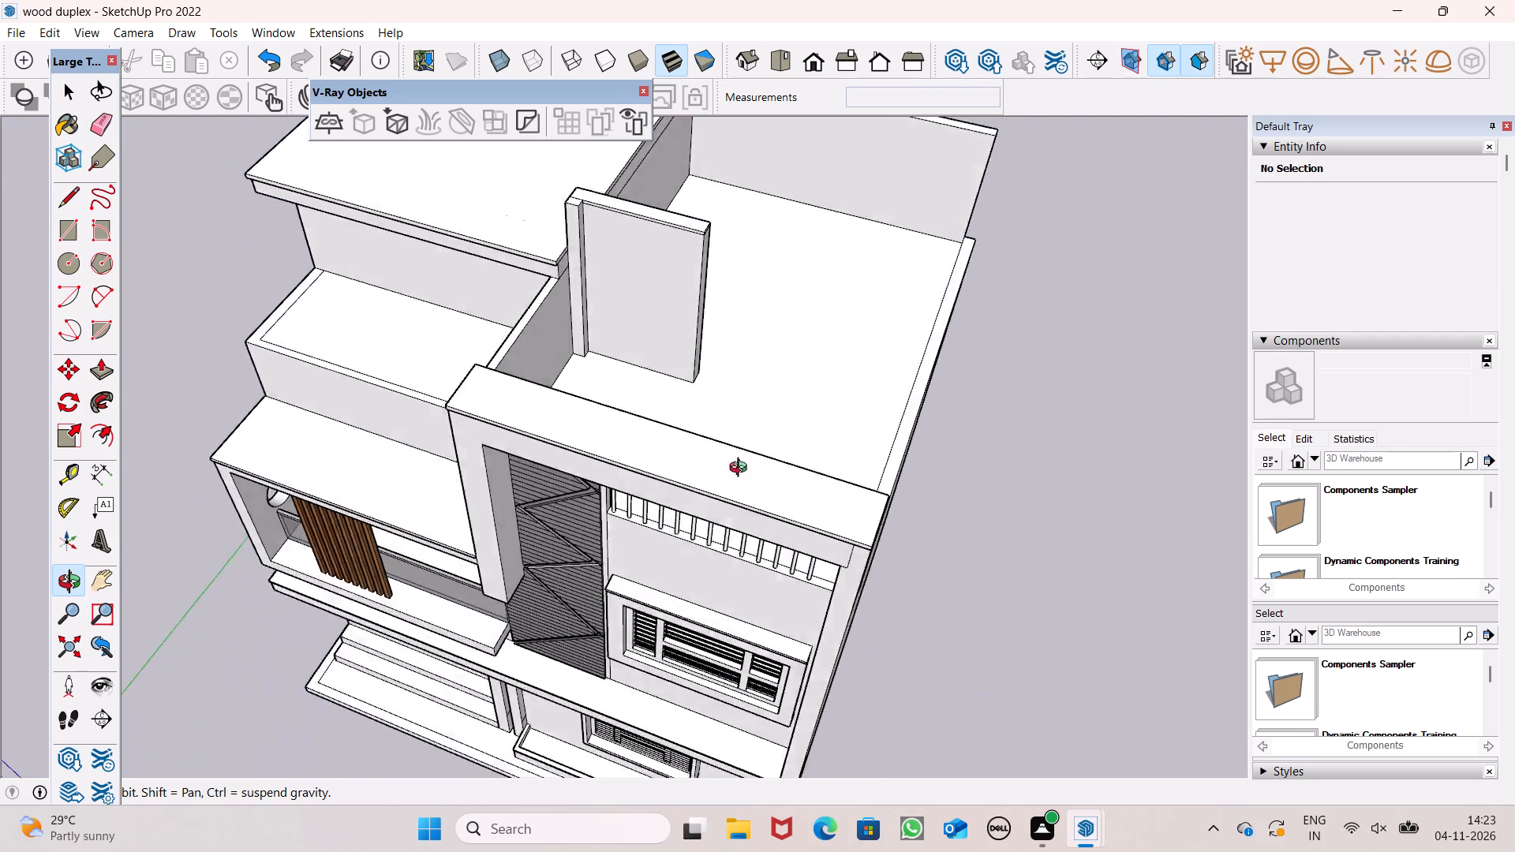
left_click_drag(742, 469, 1023, 527)
left_click_drag(535, 552, 531, 512)
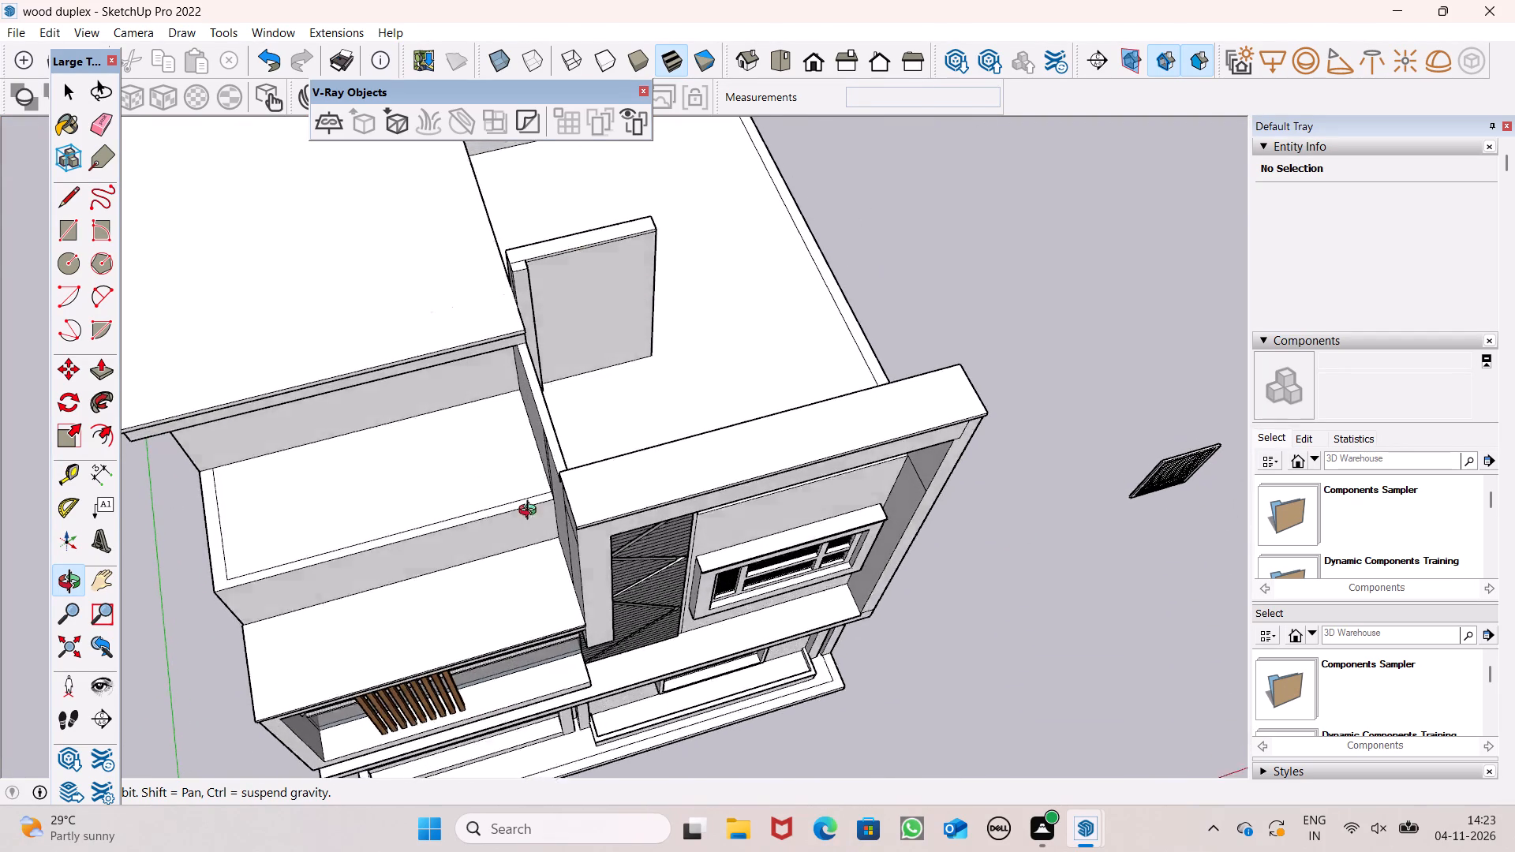
left_click_drag(531, 512, 472, 181)
scroll(511, 267, "down", 3)
scroll(537, 308, "up", 1)
left_click_drag(647, 386, 465, 531, "shift")
scroll(578, 75, "down", 1)
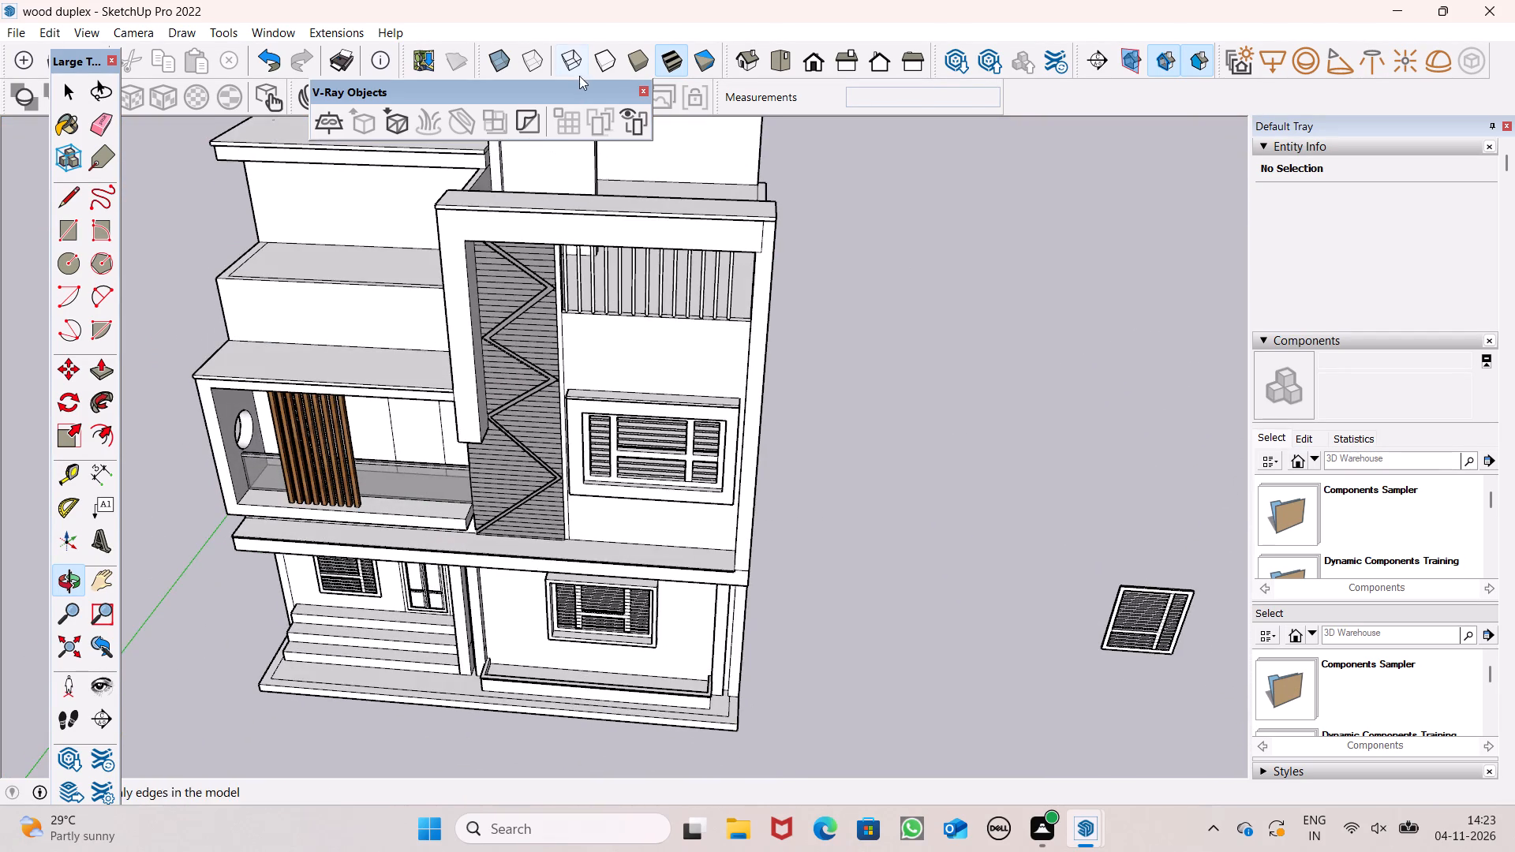
left_click_drag(600, 172, 620, 383, "shift")
left_click_drag(618, 385, 547, 391)
left_click_drag(569, 411, 582, 407)
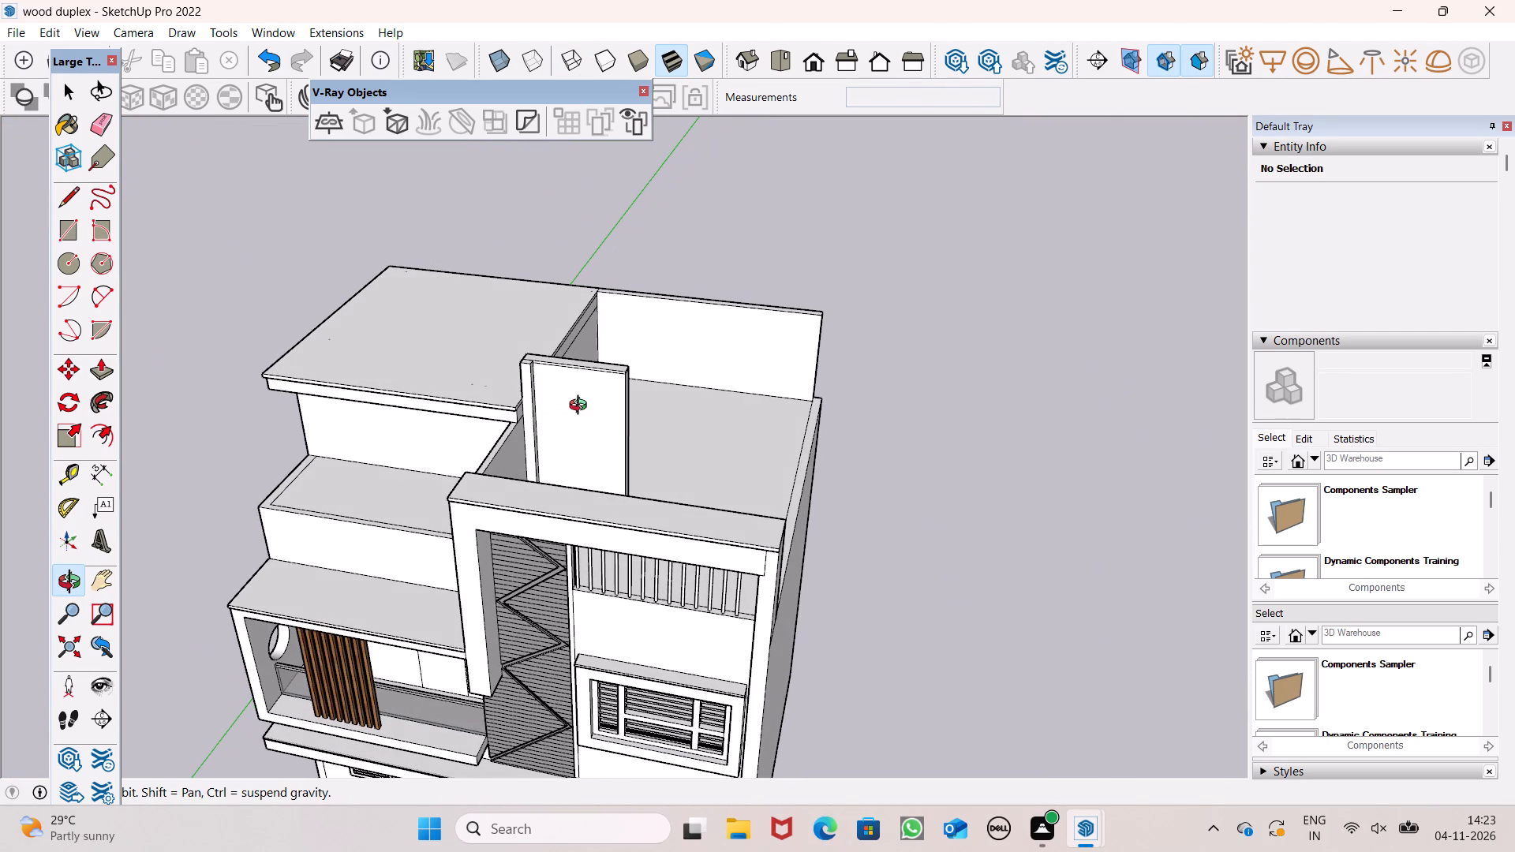
left_click_drag(558, 395, 734, 318)
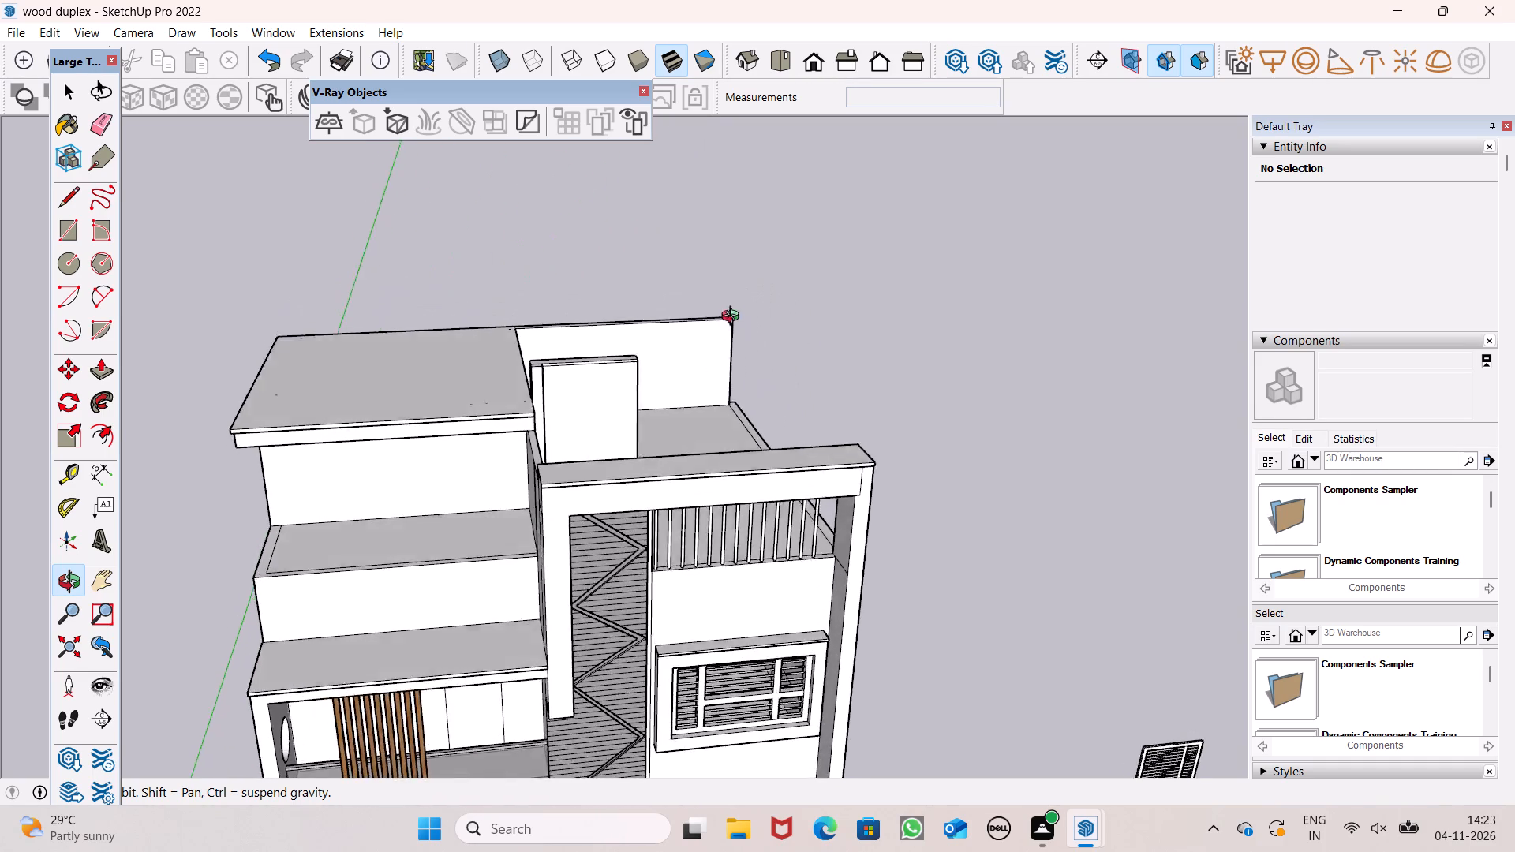
left_click_drag(734, 318, 735, 308)
scroll(447, 416, "up", 5)
left_click_drag(486, 437, 627, 346)
scroll(623, 351, "down", 3)
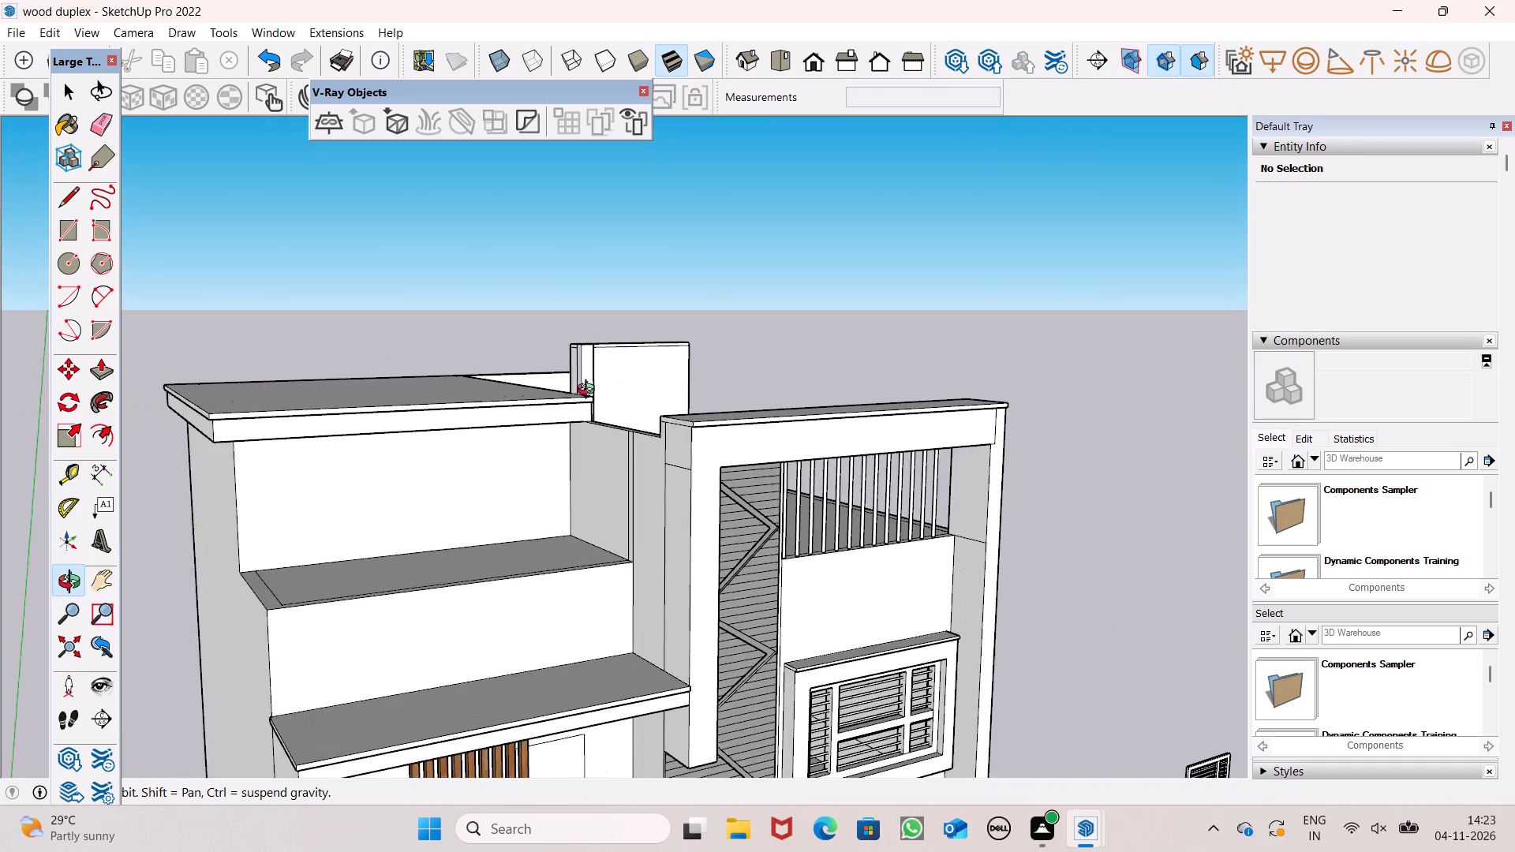
left_click_drag(549, 404, 463, 430, "shift")
left_click_drag(473, 432, 507, 436, "shift")
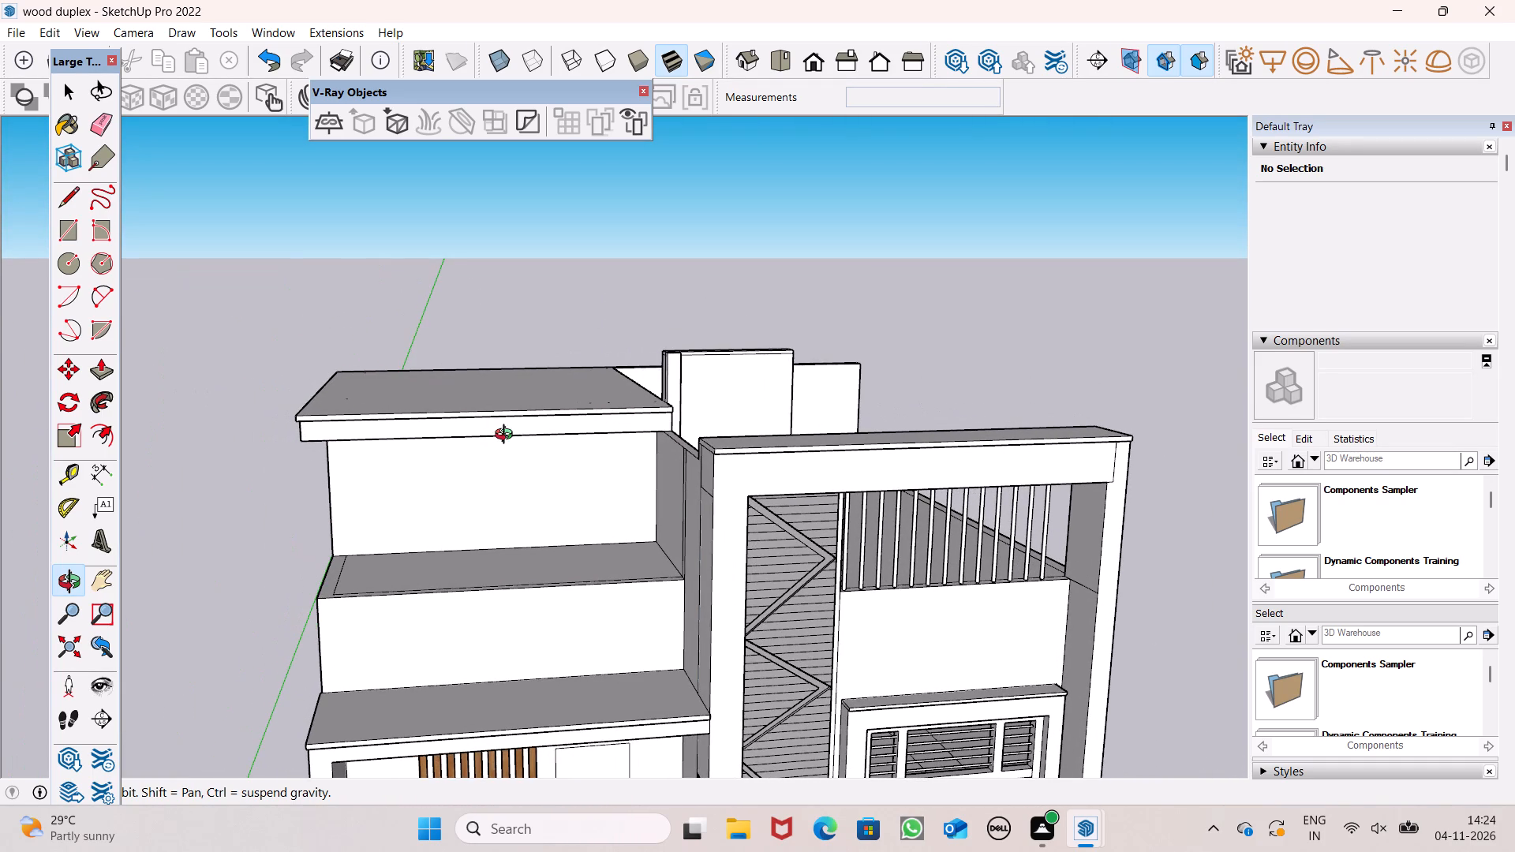
left_click_drag(507, 436, 521, 452)
scroll(532, 420, "up", 3)
left_click_drag(537, 420, 589, 434, "shift")
left_click_drag(589, 434, 564, 390)
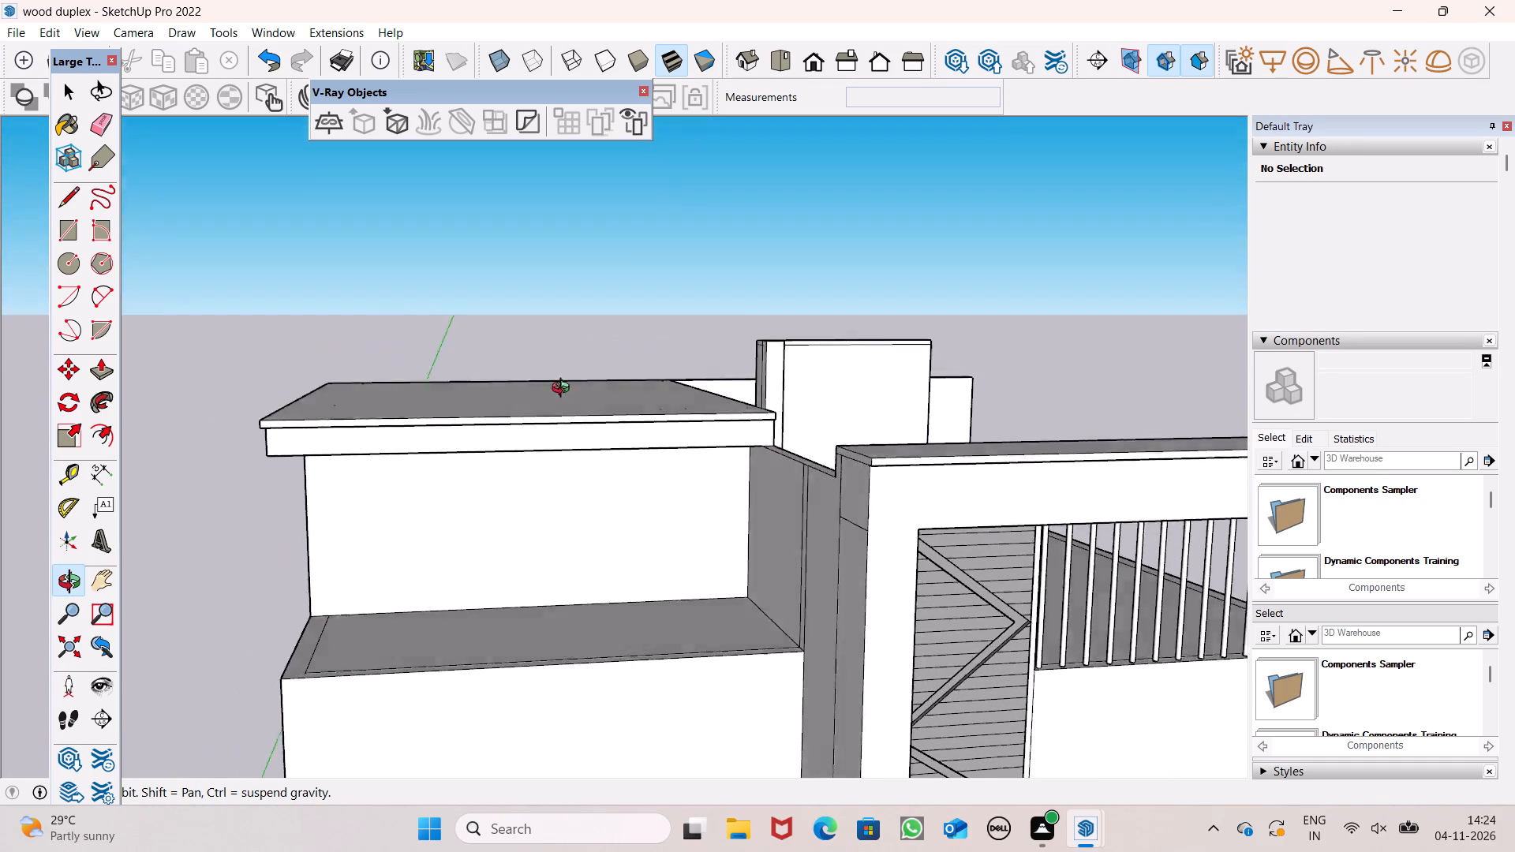
left_click_drag(564, 390, 558, 354)
left_click_drag(548, 434, 441, 498)
scroll(585, 398, "up", 4)
left_click_drag(555, 410, 586, 250)
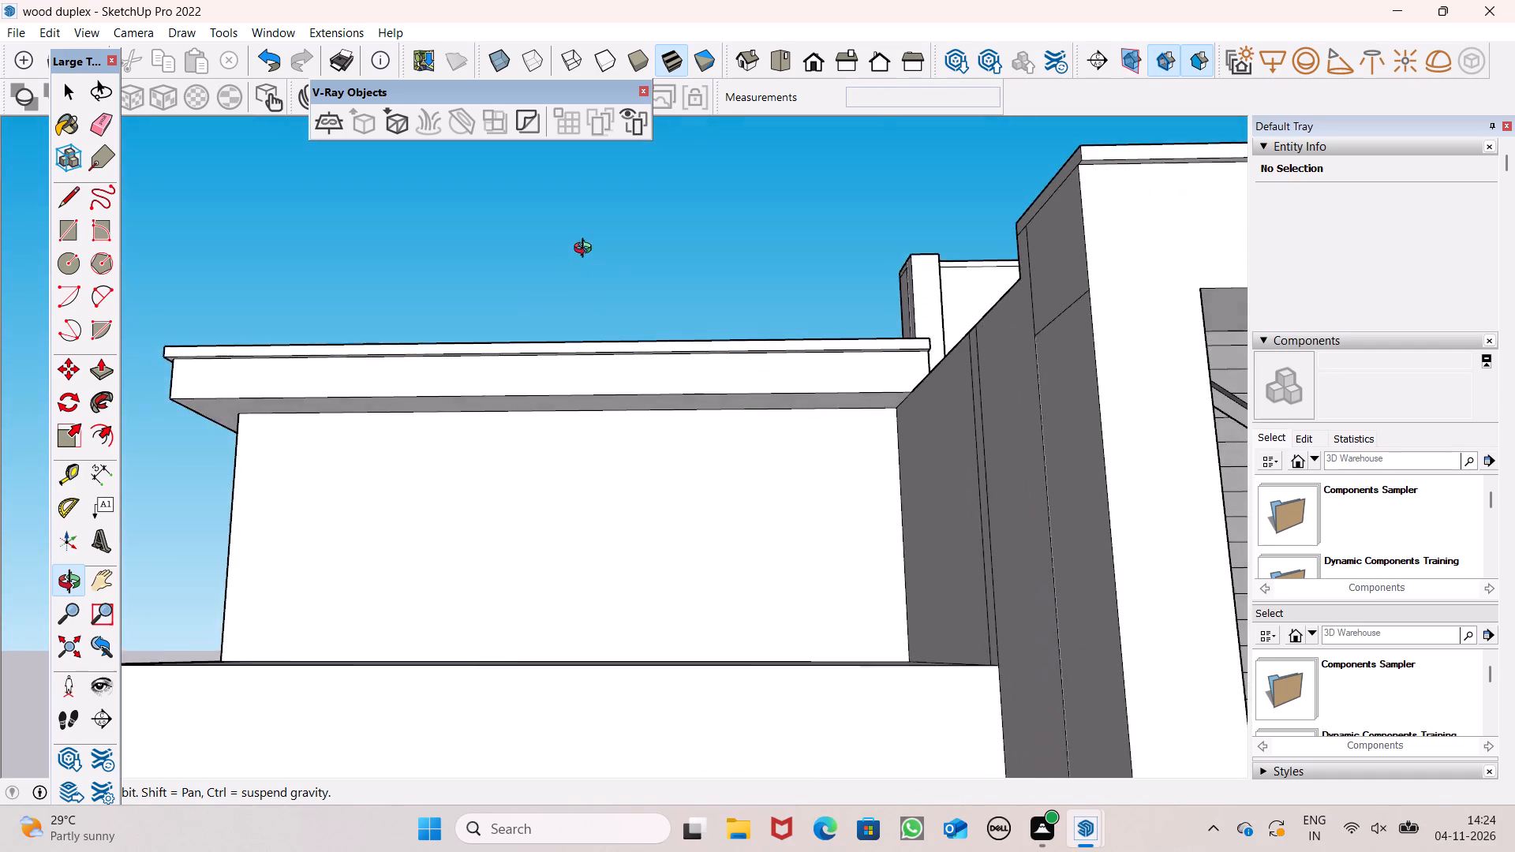
left_click_drag(586, 250, 717, 397)
scroll(728, 296, "down", 1)
scroll(728, 296, "up", 1)
scroll(728, 296, "down", 1)
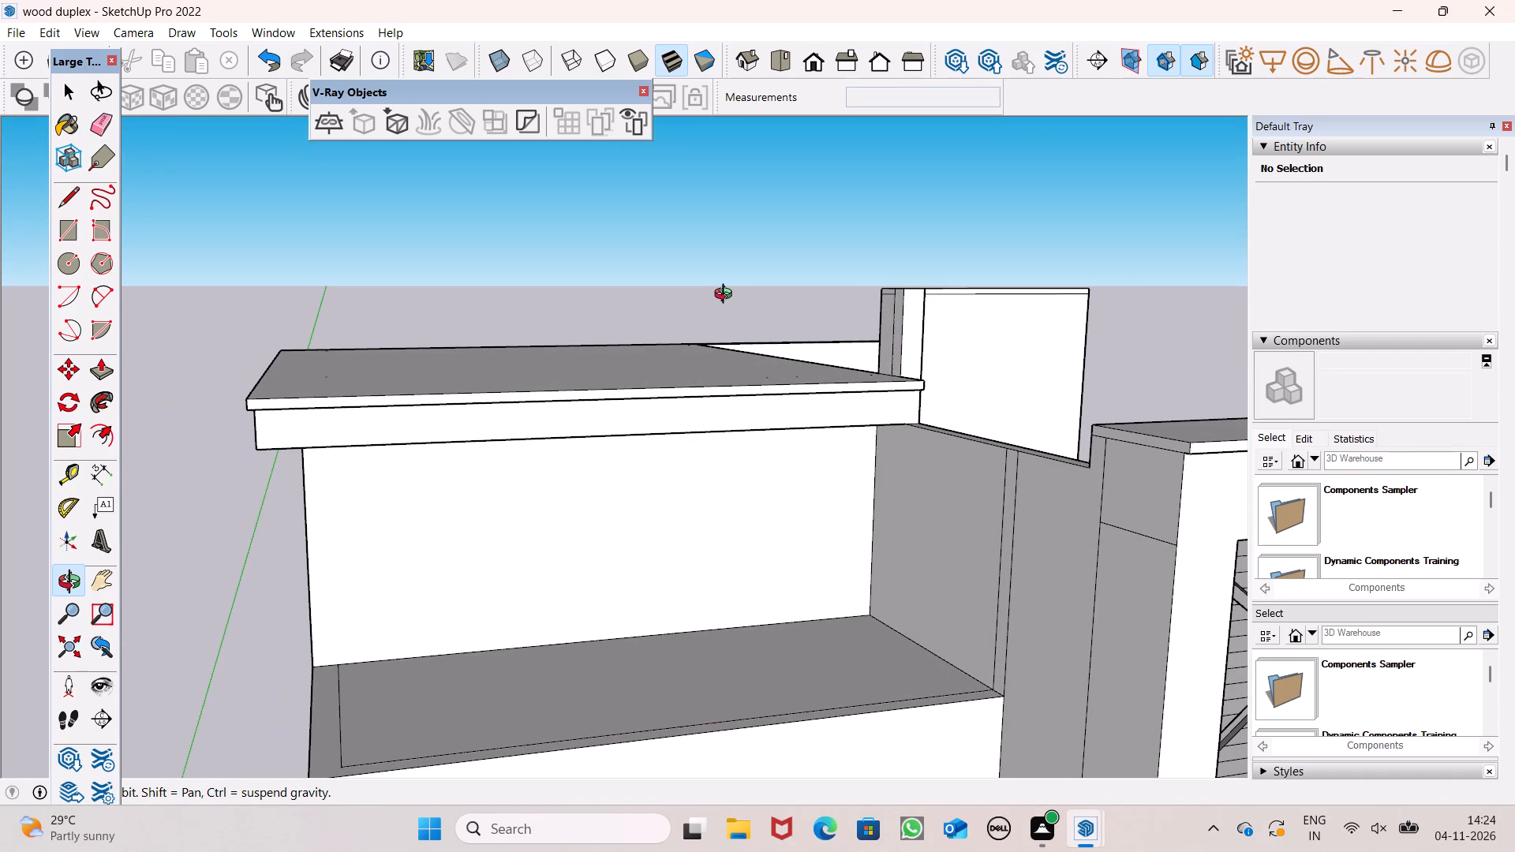
left_click_drag(727, 319, 774, 357)
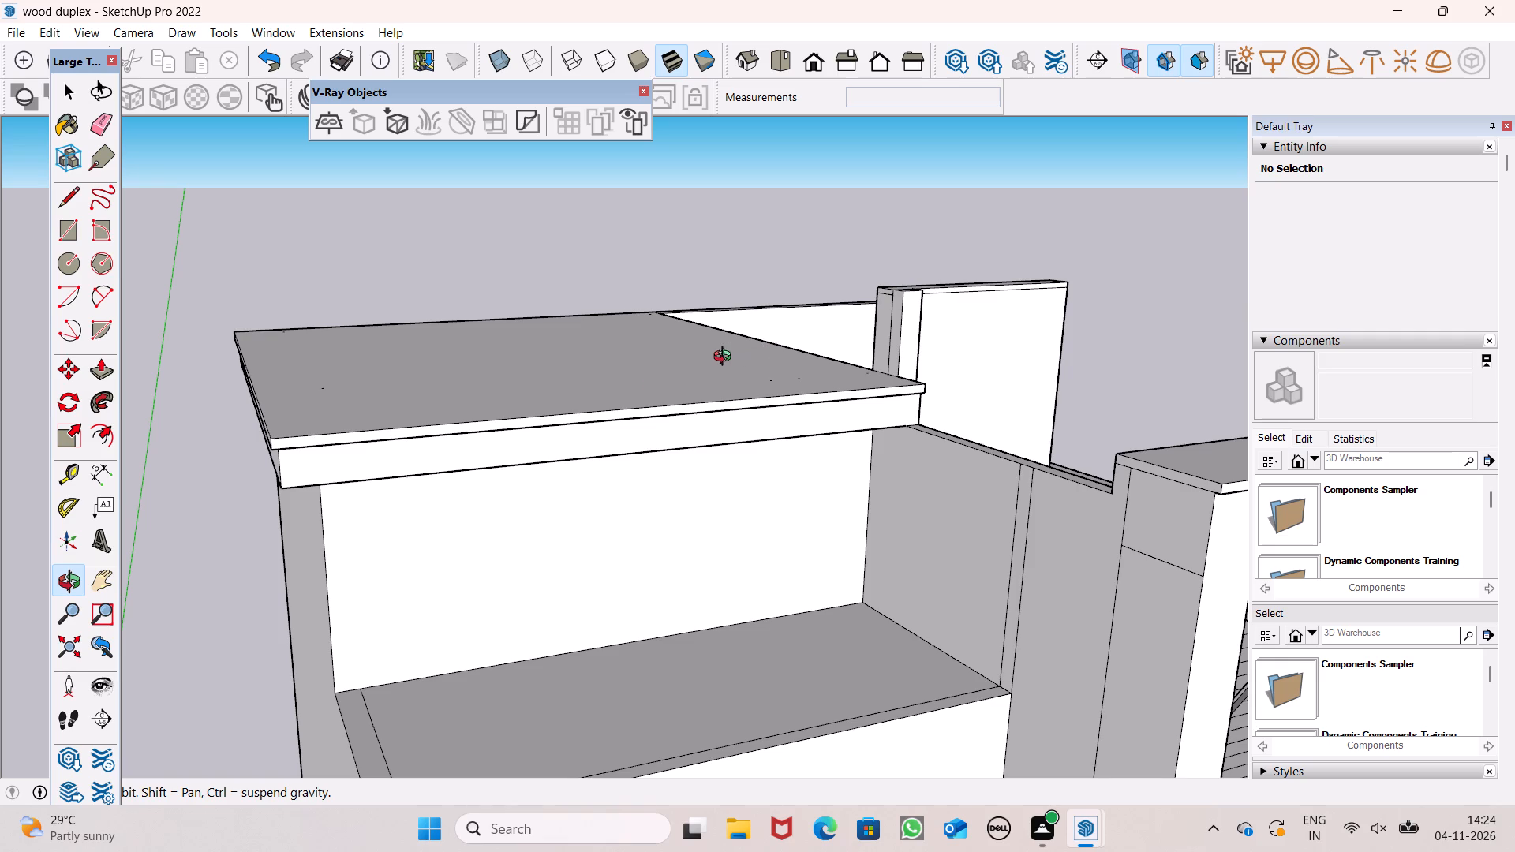
left_click_drag(638, 405, 682, 428)
left_click_drag(719, 402, 645, 419, "shift")
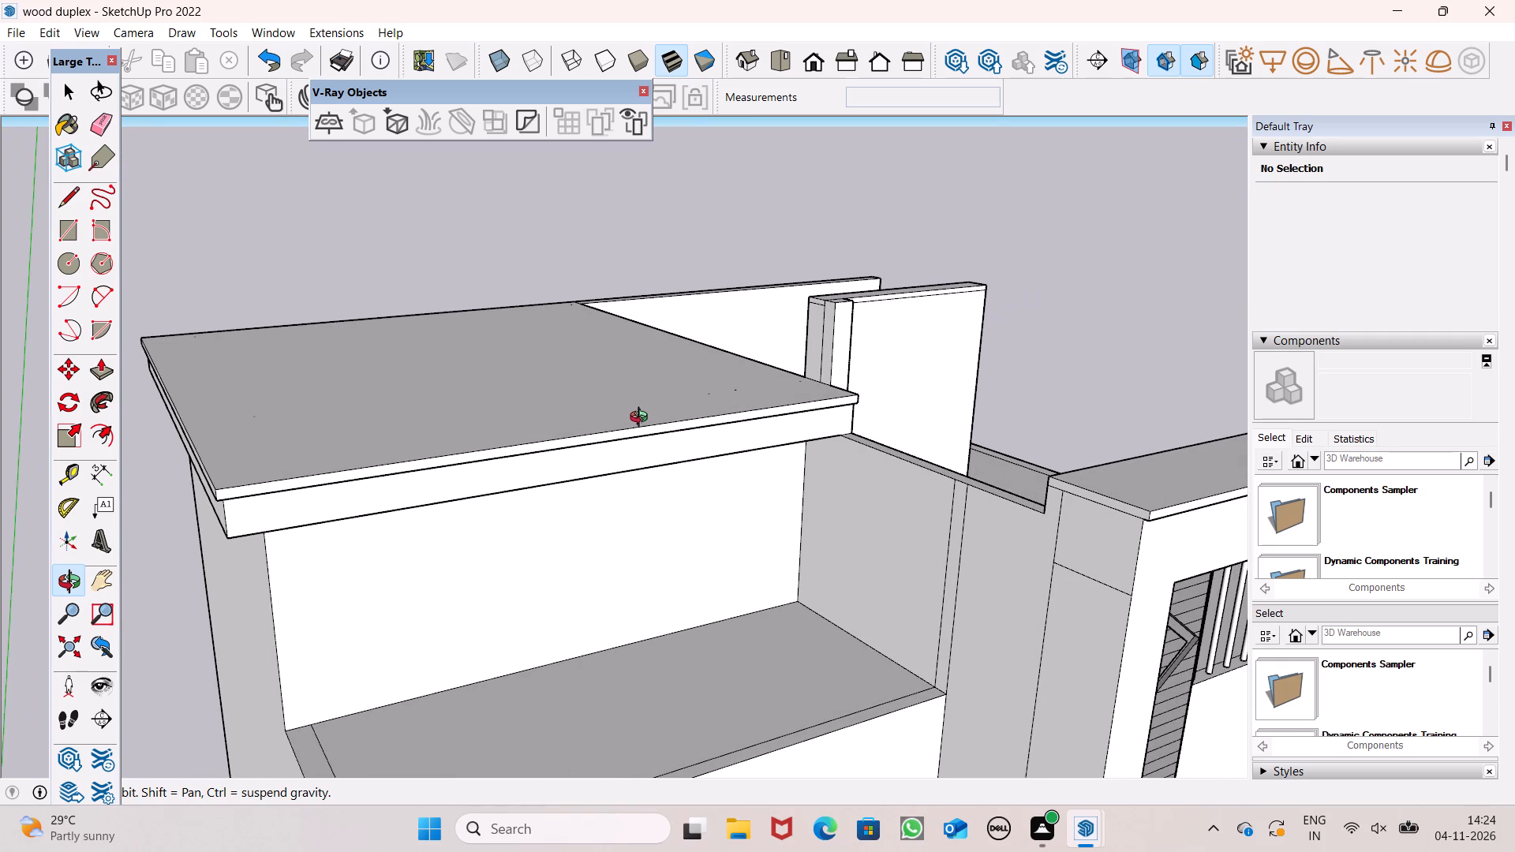
left_click_drag(642, 416, 609, 412, "shift")
Erase the two stray marks on top of the roof slab near its front corner beside the freestanding wall panel.
scroll(649, 385, "down", 5)
left_click_drag(772, 414, 767, 591)
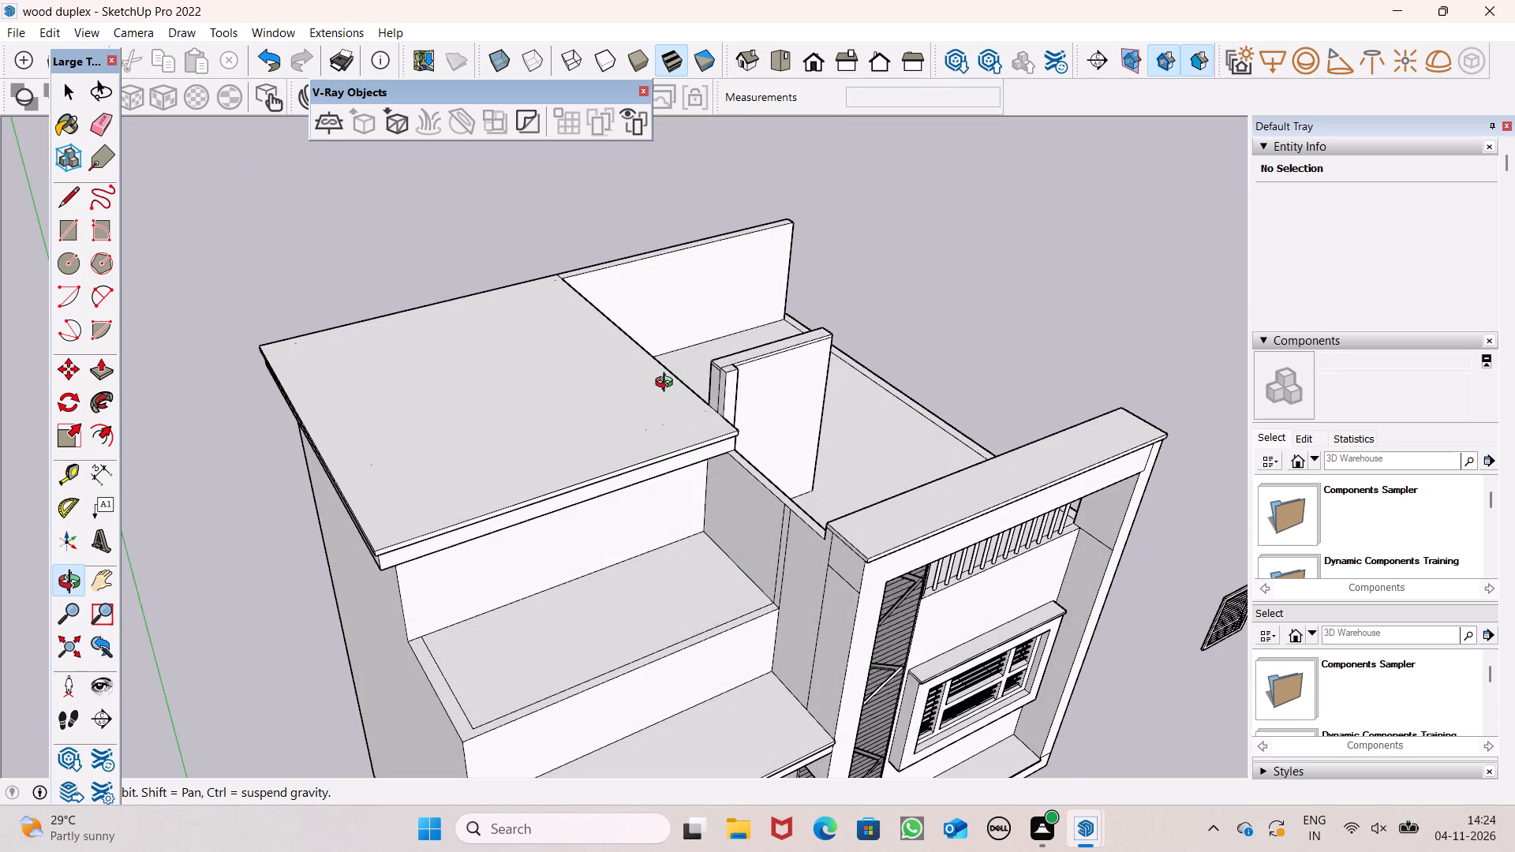
scroll(639, 416, "up", 8)
left_click_drag(663, 461, 672, 476, "shift")
left_click_drag(673, 473, 676, 465)
key("e")
scroll(687, 447, "up", 4)
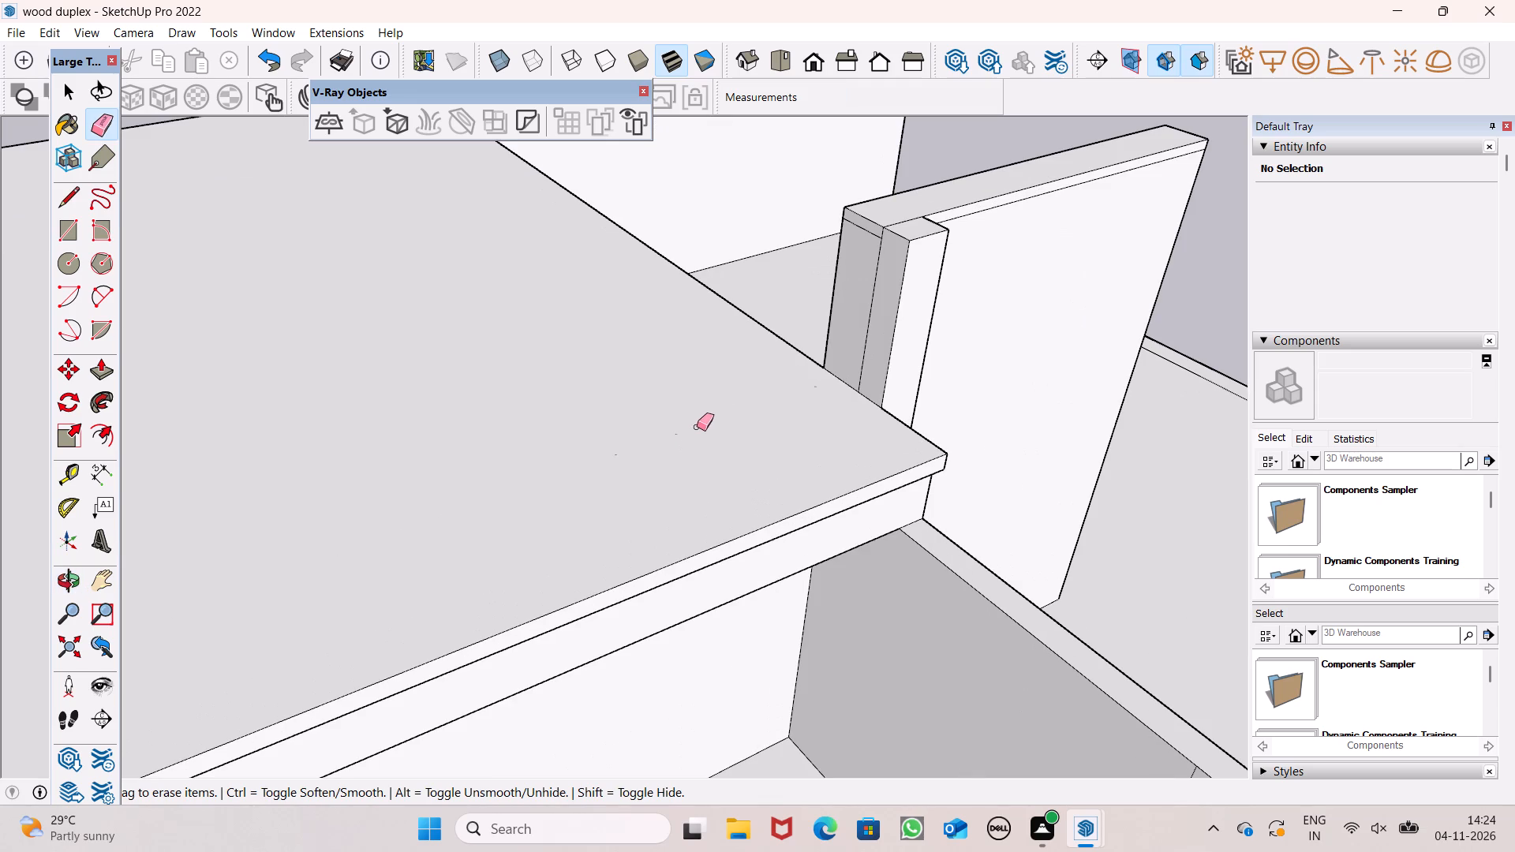
left_click_drag(698, 419, 680, 435)
double_click(674, 439)
left_click_drag(634, 436, 609, 450)
double_click(609, 449)
left_click_drag(615, 450, 617, 459)
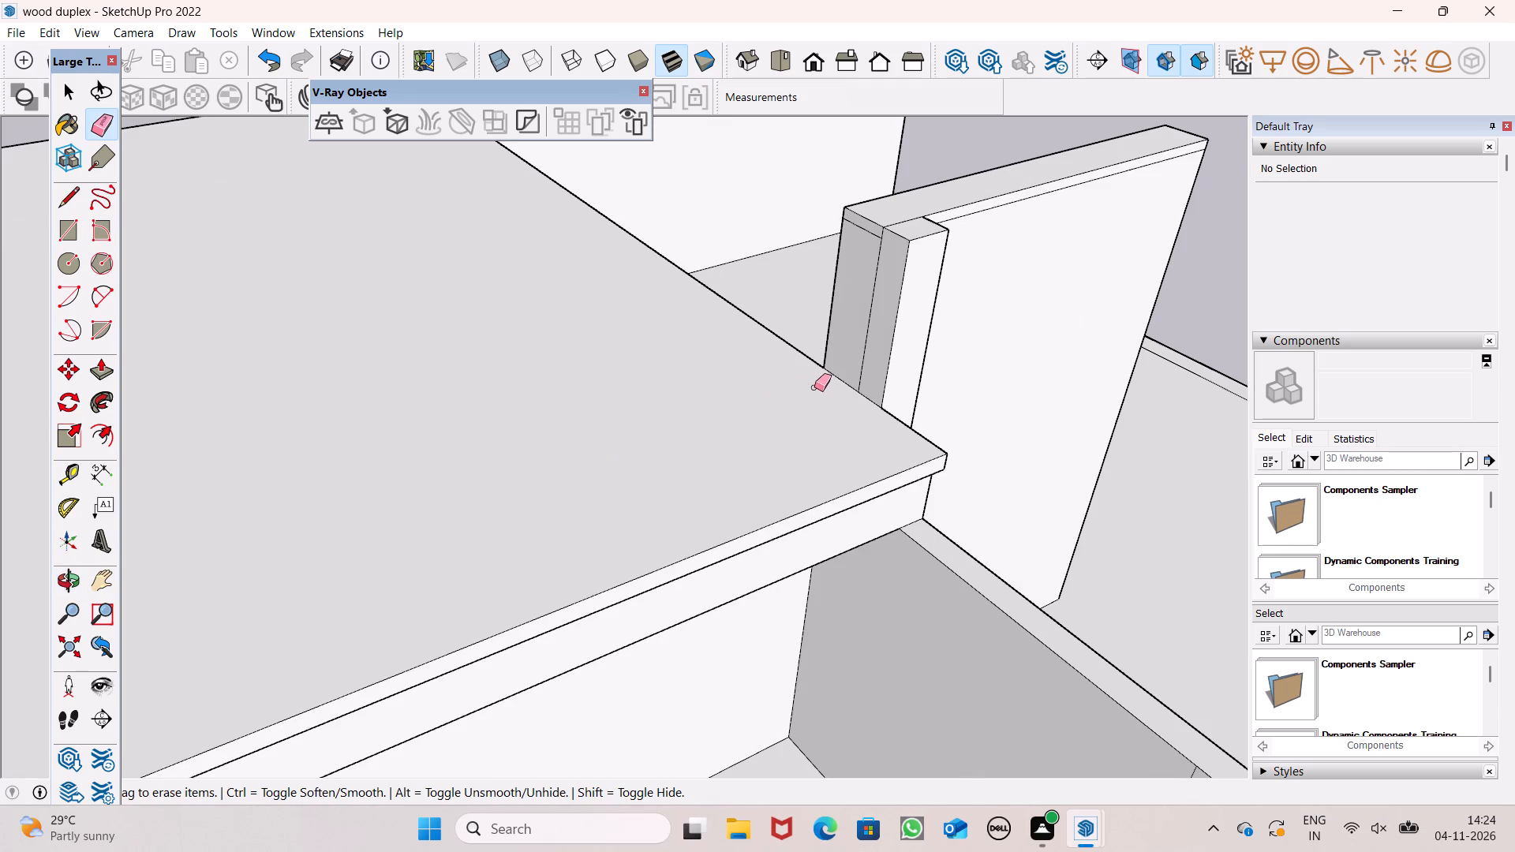
Erase the remaining stray mark on the roof slab close to its side edge by the freestanding wall panel.
left_click(819, 391)
key("space")
type("o")
scroll(694, 361, "down", 10)
left_click_drag(856, 393, 632, 395)
scroll(690, 405, "up", 4)
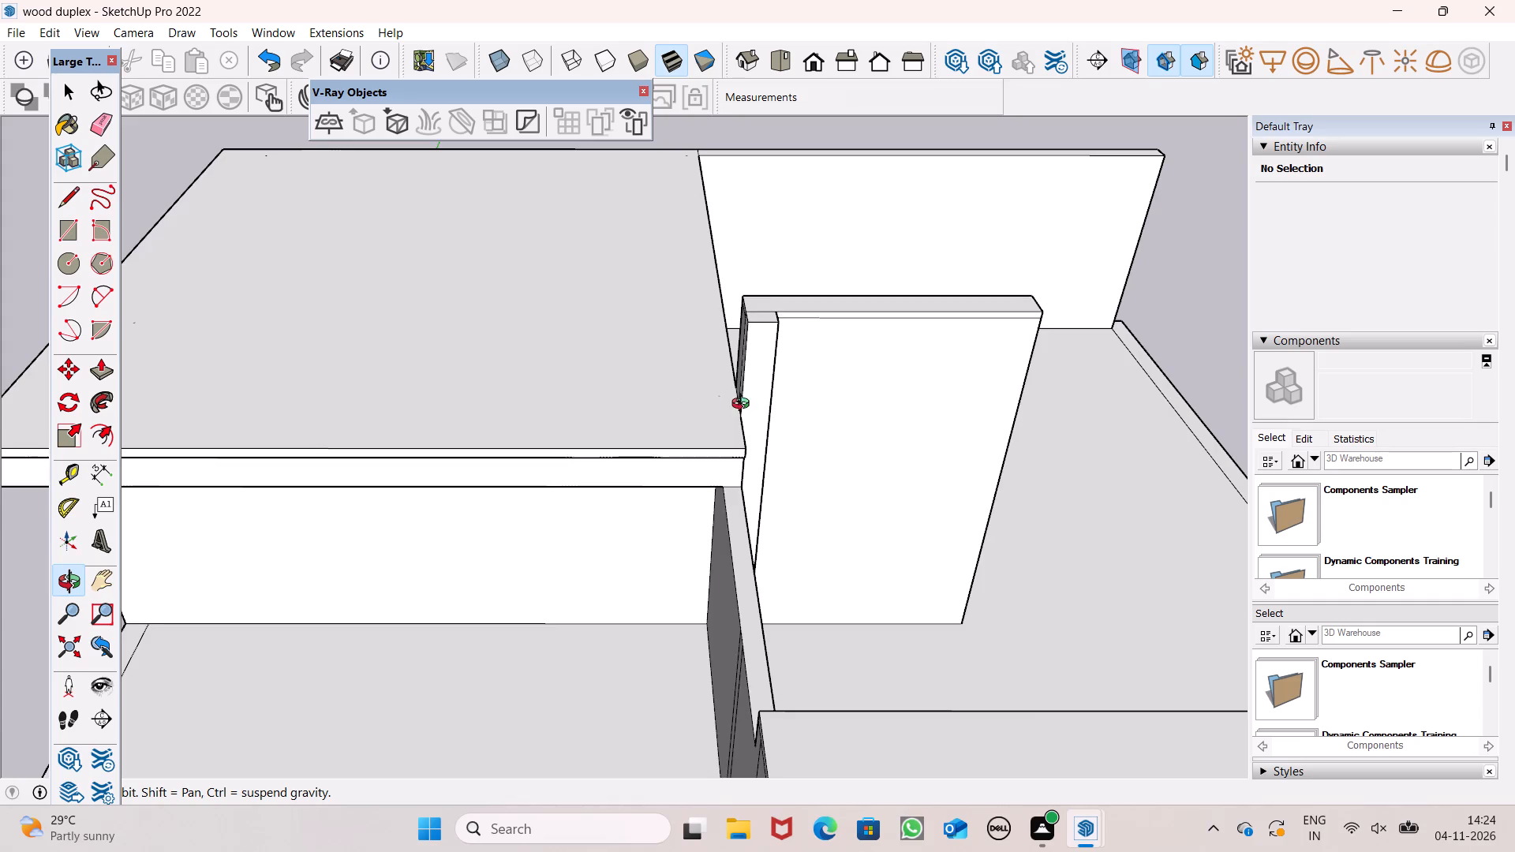
scroll(744, 405, "up", 11)
key("e")
left_click_drag(710, 363, 714, 380)
left_click_drag(707, 371, 699, 379)
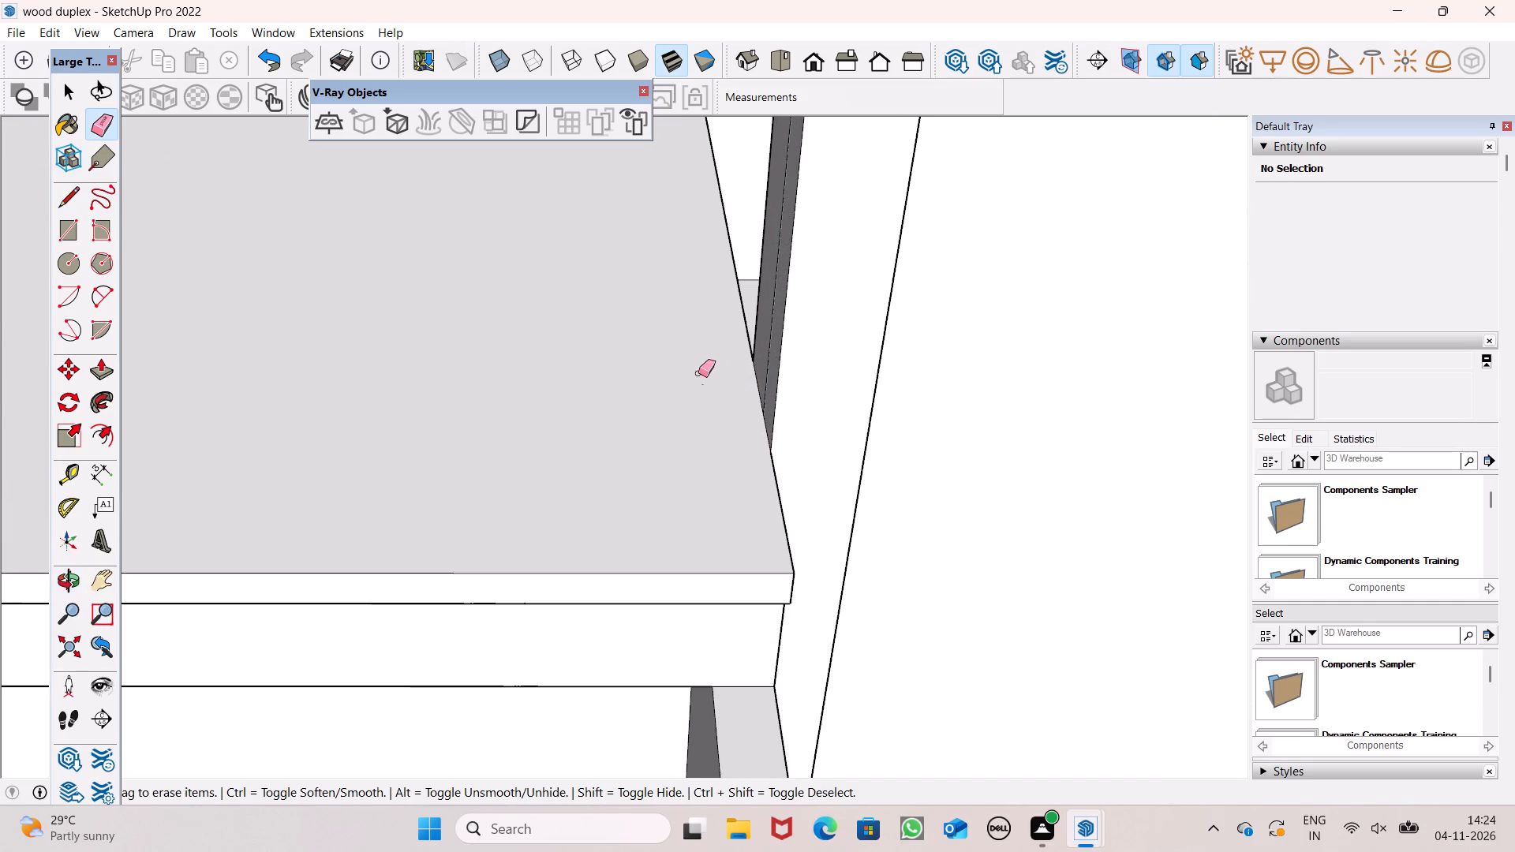
left_click(698, 380)
left_click_drag(708, 410, 709, 422)
Paint the front face of the upper-floor window frame beside the zigzag panel with the Wood Bamboo material.
key("space")
type("o")
scroll(703, 387, "down", 9)
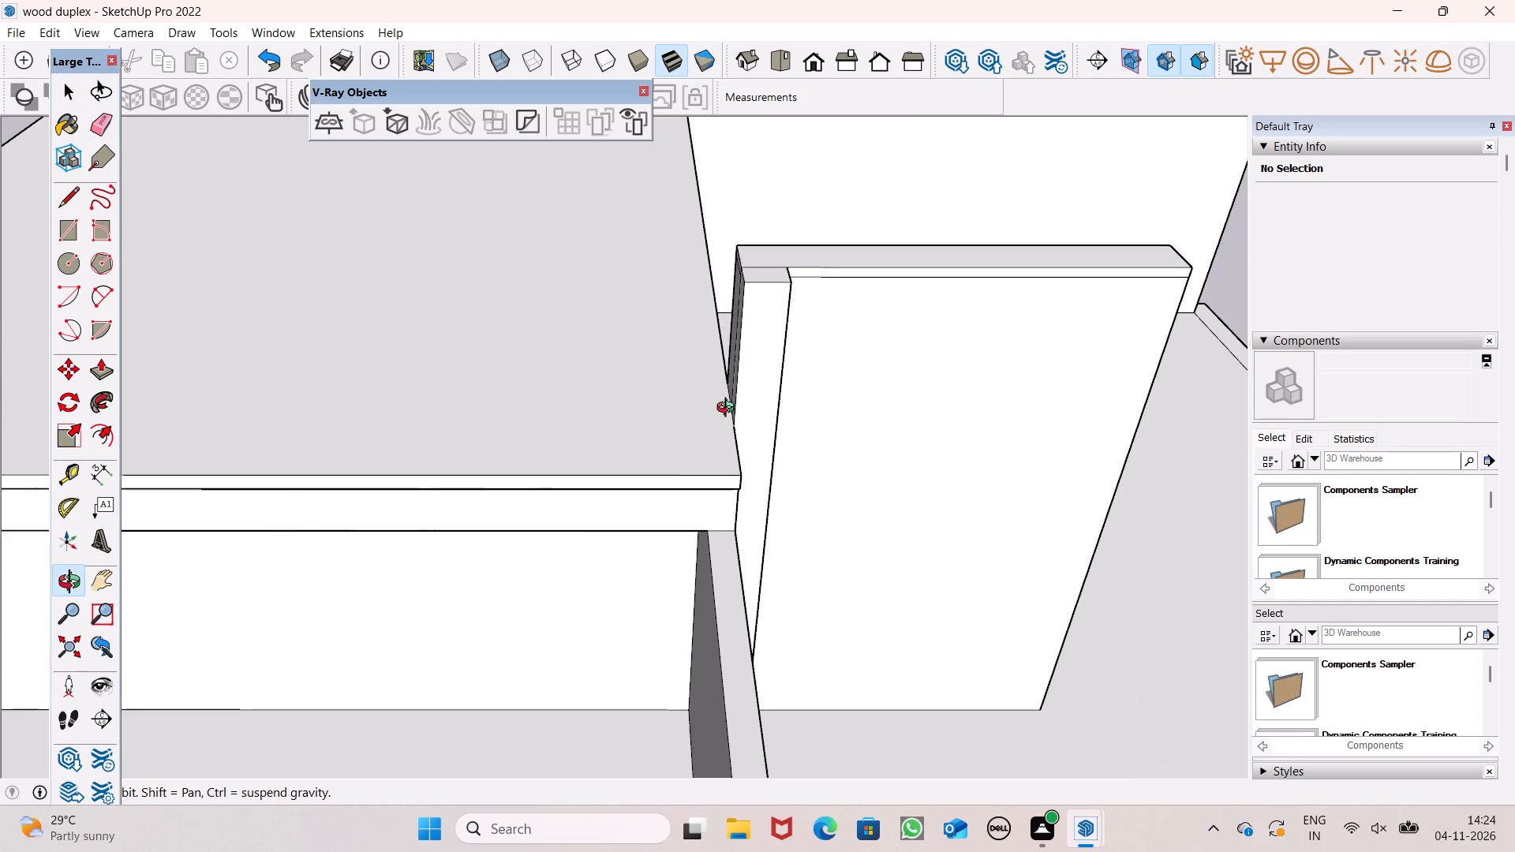
scroll(729, 409, "down", 3)
left_click_drag(768, 435, 735, 294)
scroll(731, 286, "down", 12)
left_click_drag(895, 480, 806, 381)
left_click_drag(828, 434, 894, 277)
scroll(828, 307, "up", 3)
left_click_drag(817, 310, 787, 316, "shift")
left_click_drag(786, 330, 785, 353)
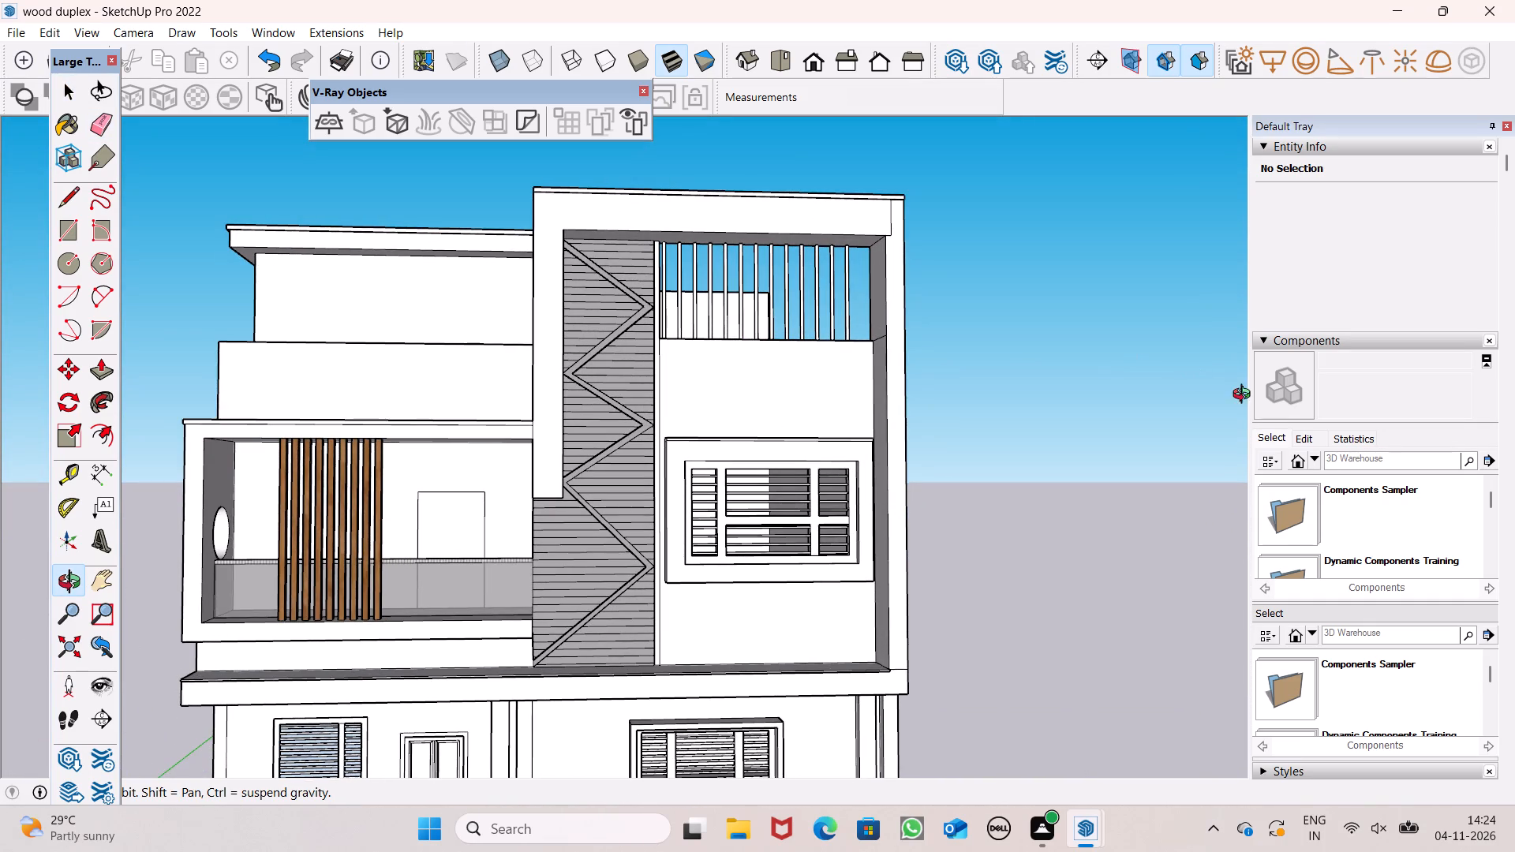
scroll(1315, 366, "down", 16)
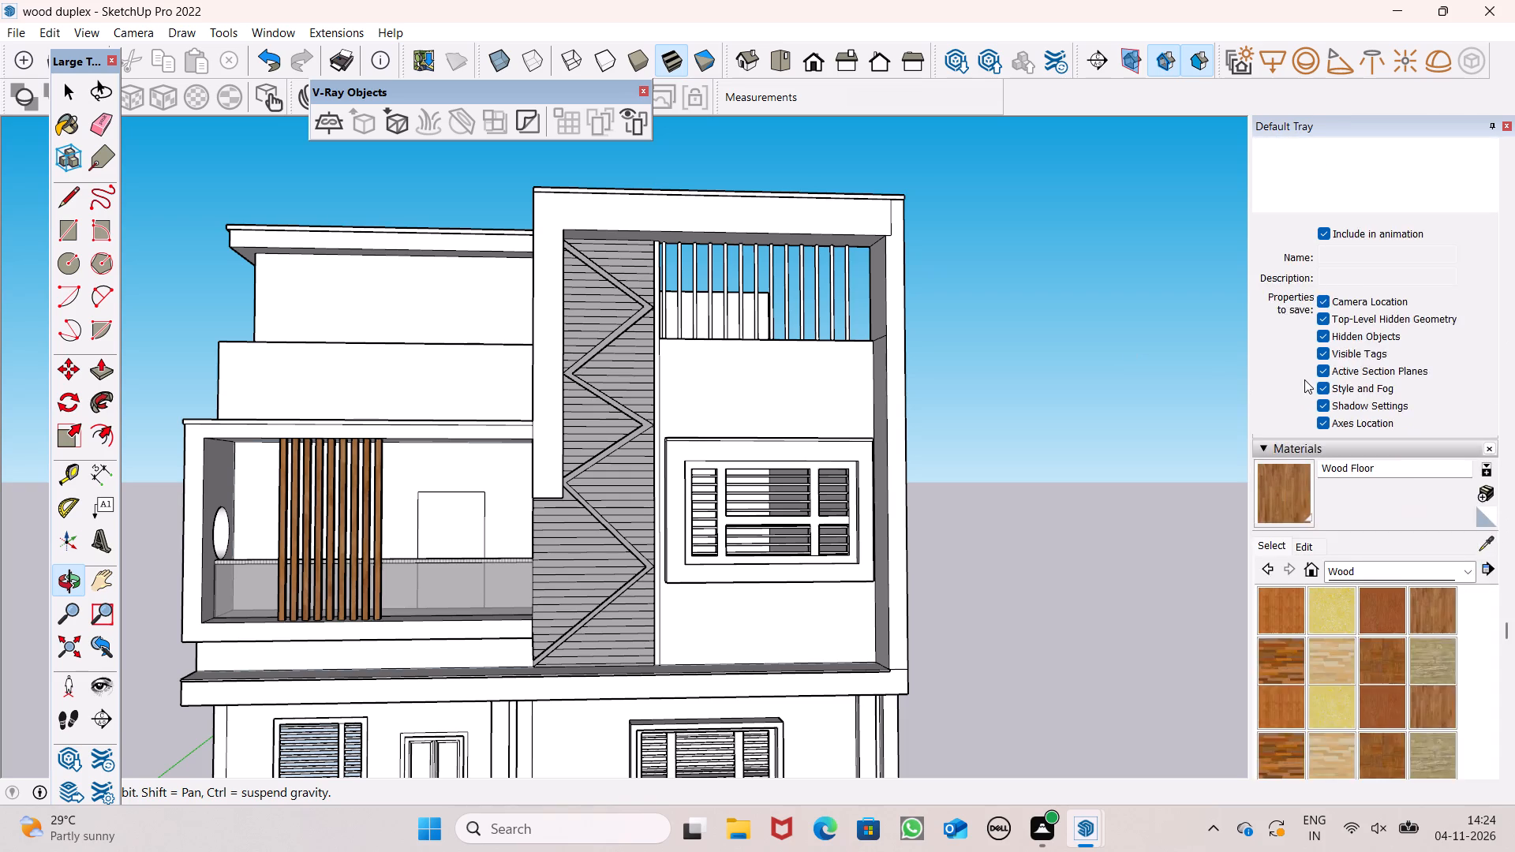
scroll(1304, 380, "down", 2)
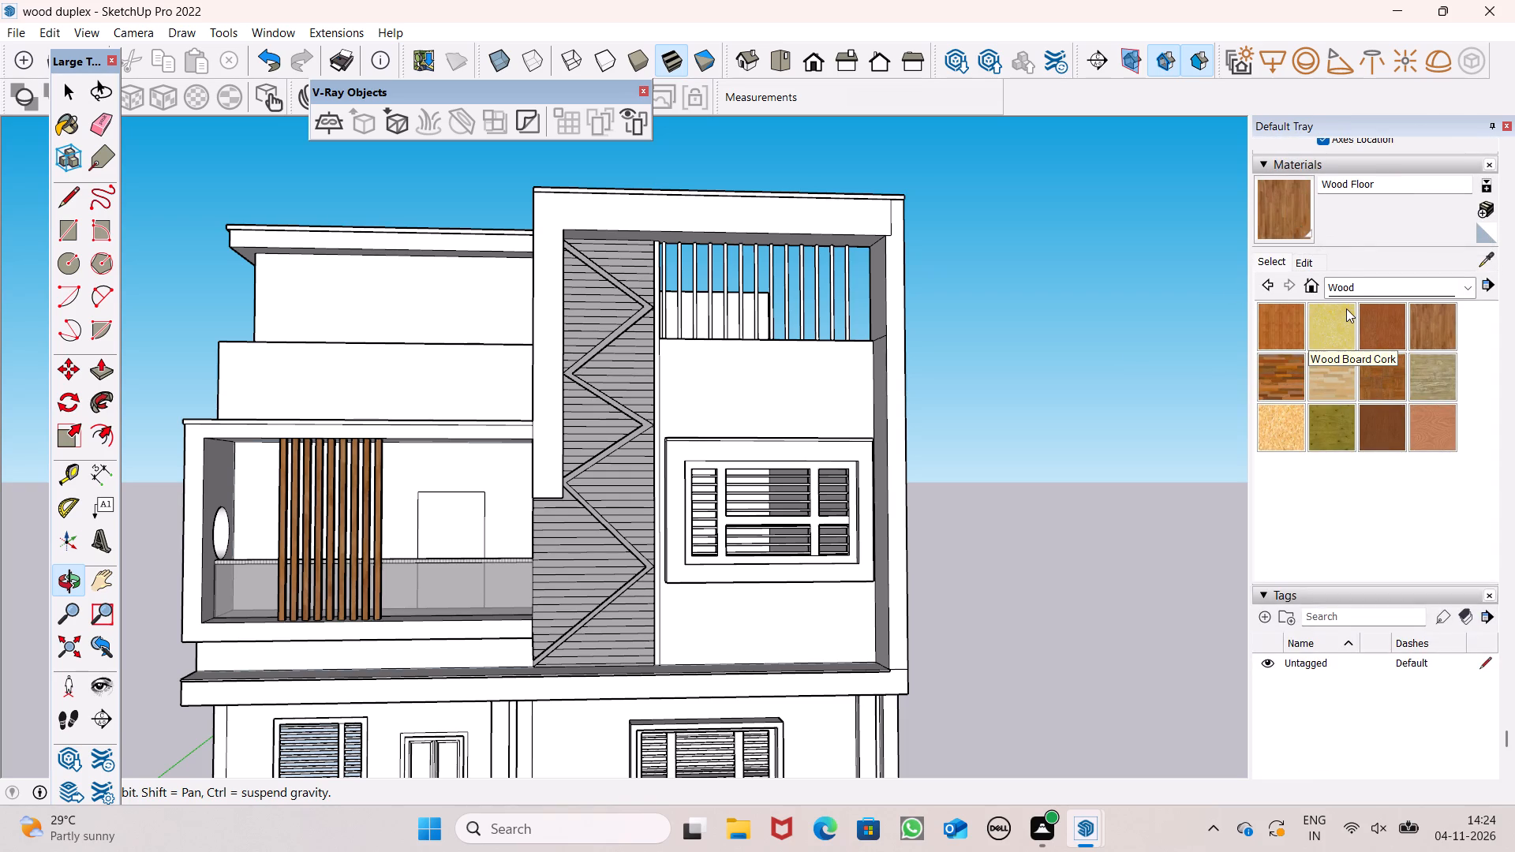
left_click(1378, 385)
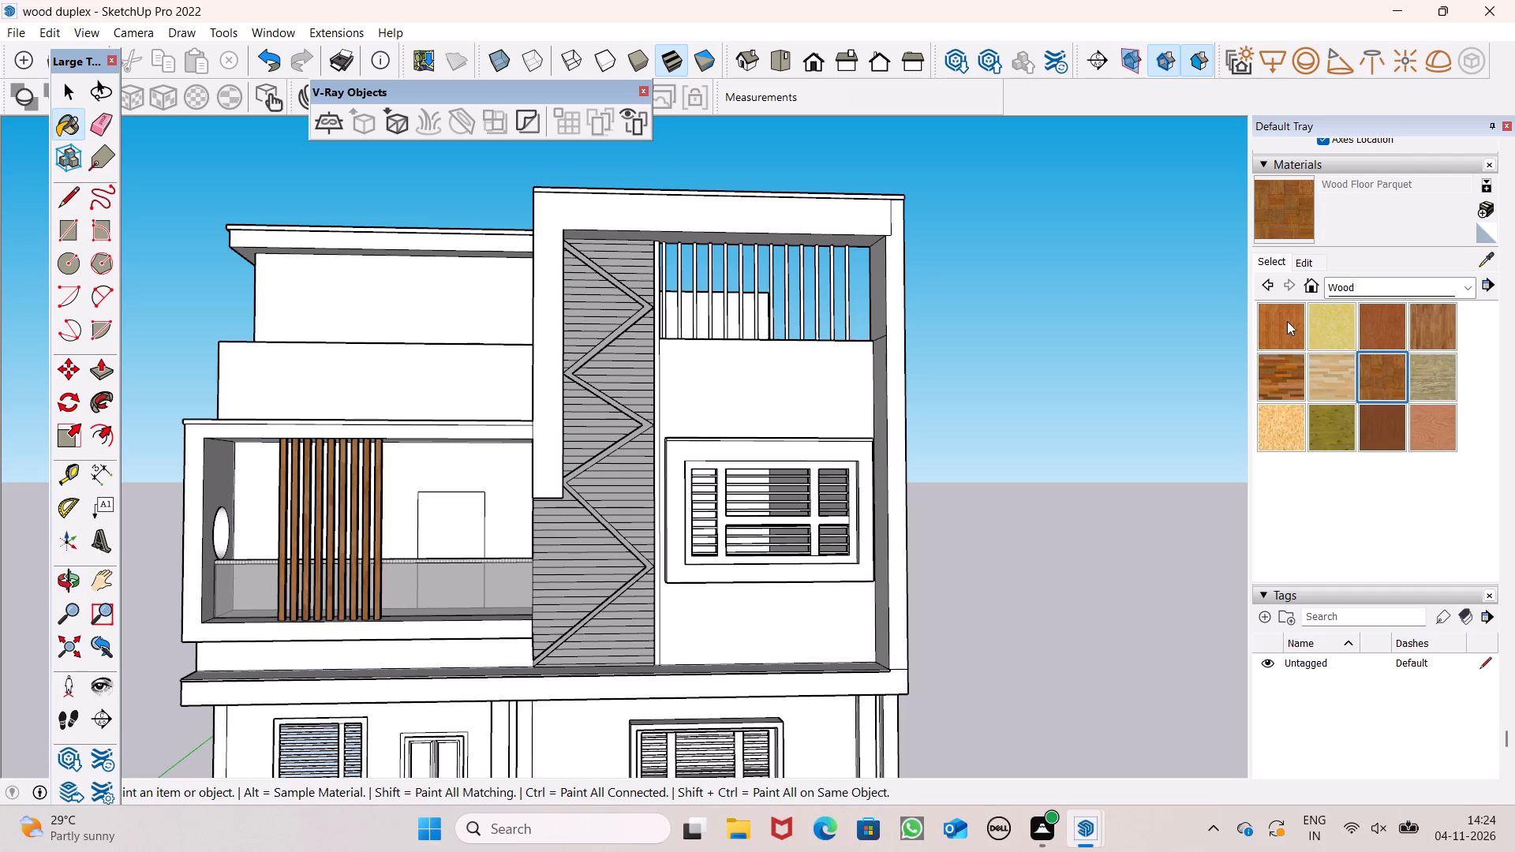
left_click(1284, 318)
left_click(1381, 329)
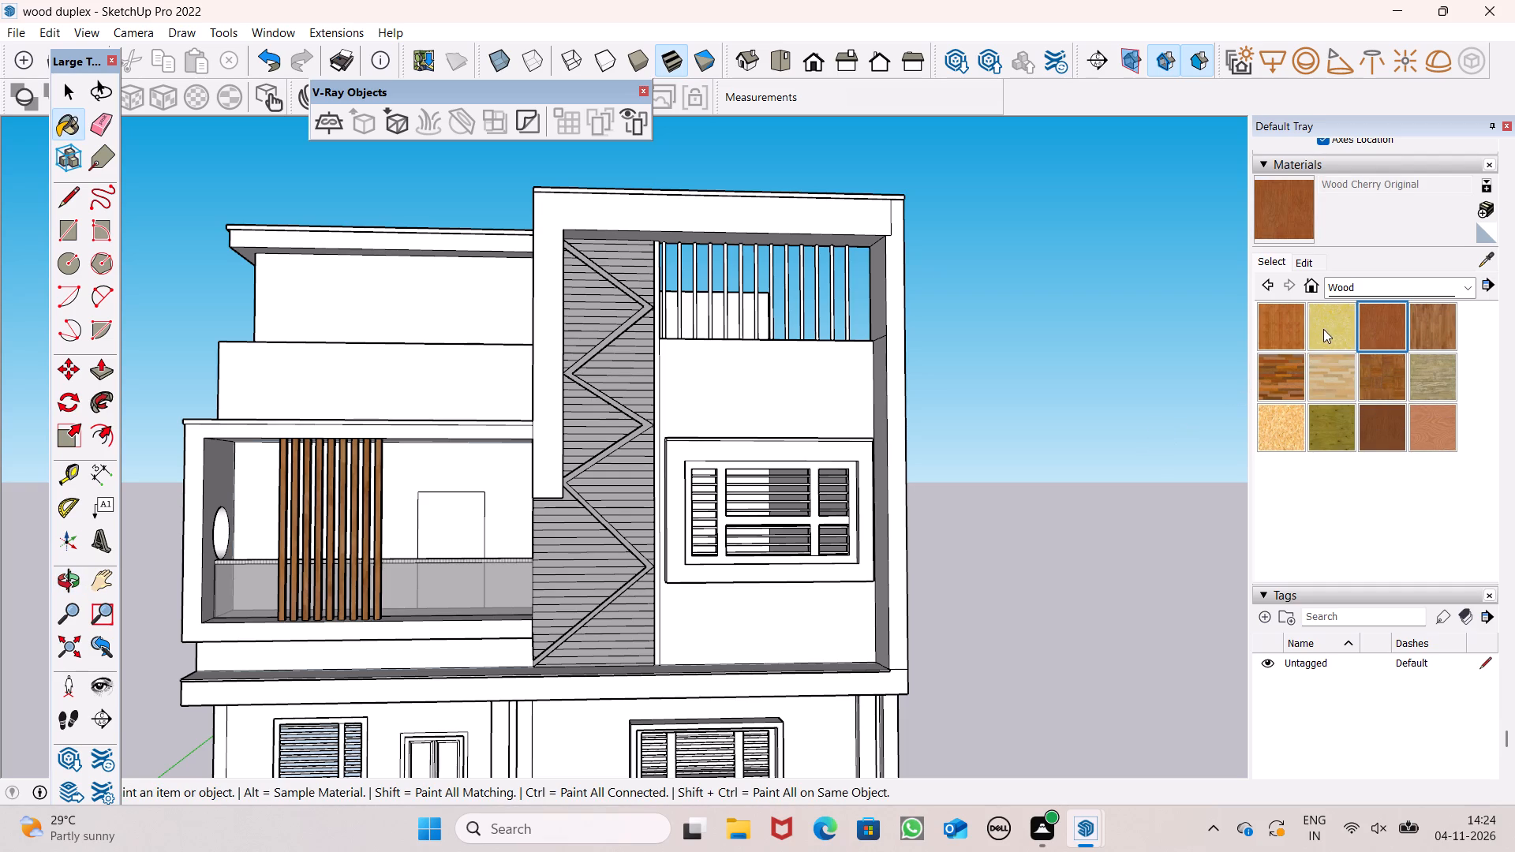
left_click(1284, 327)
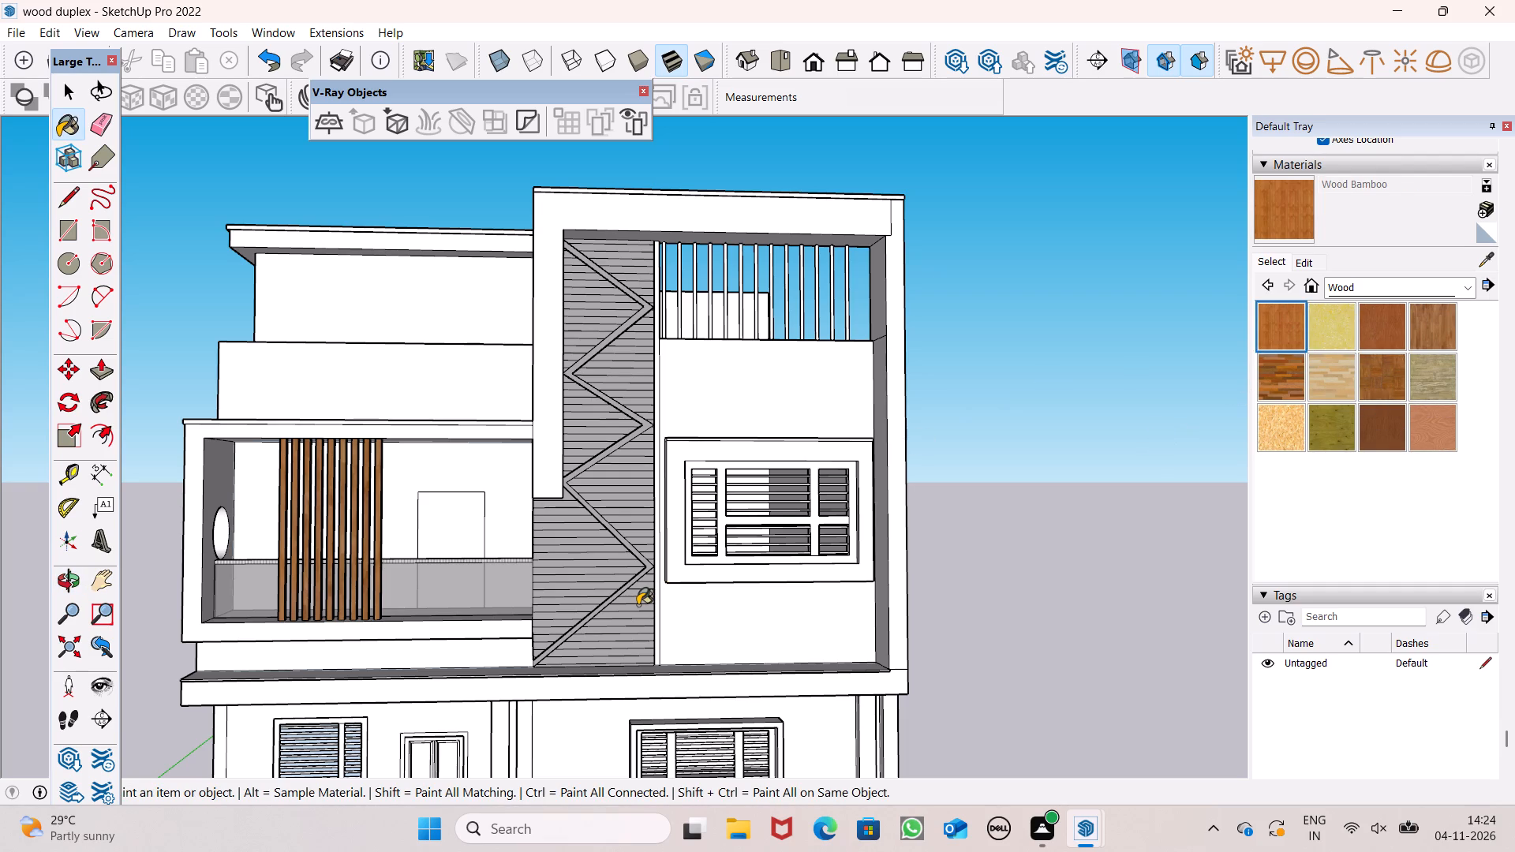
scroll(852, 476, "up", 5)
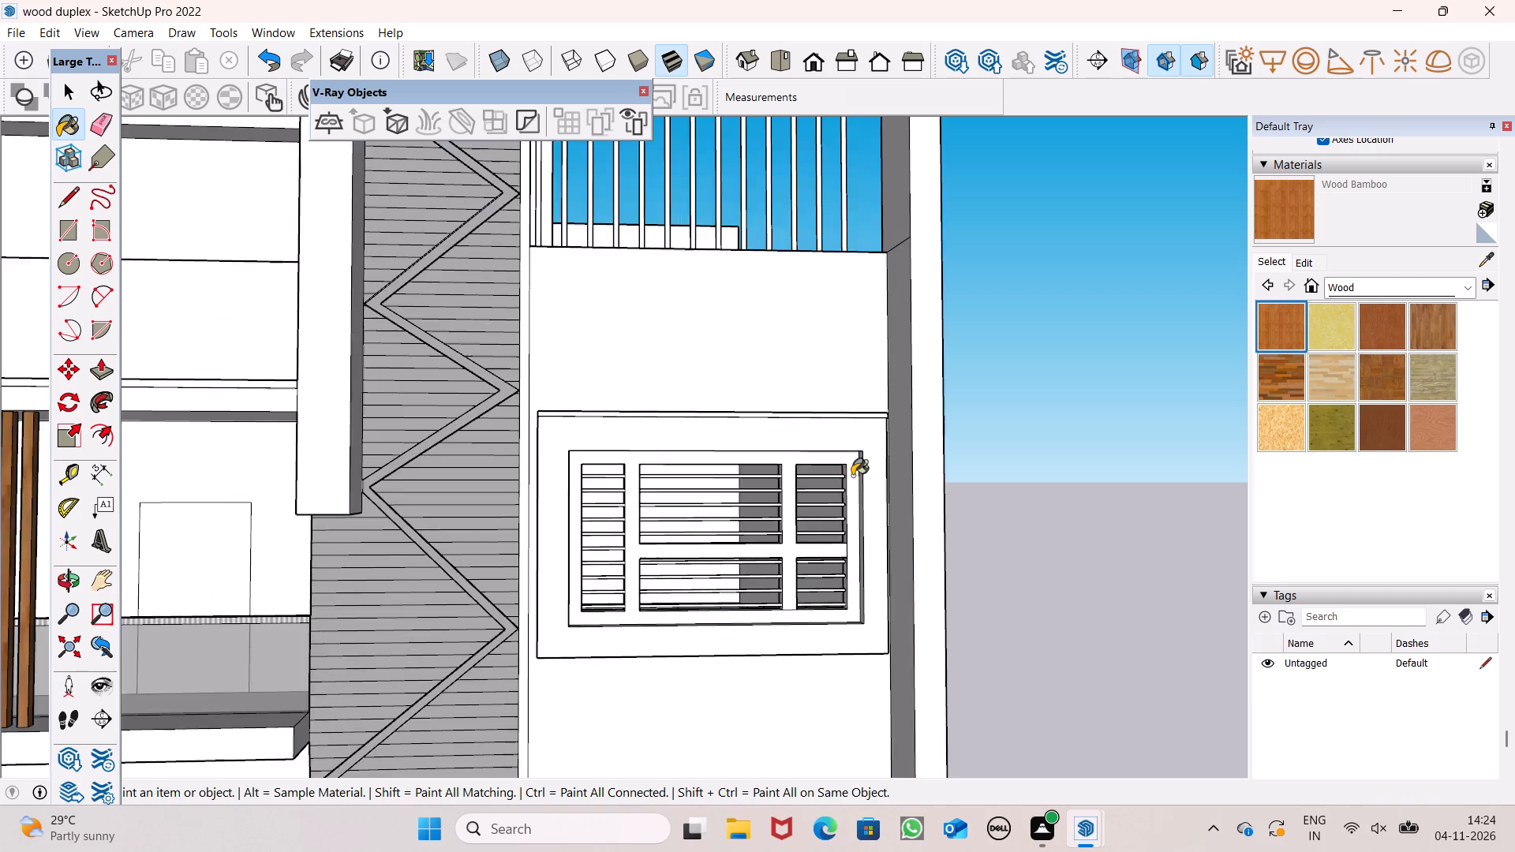
scroll(852, 476, "up", 14)
left_click(858, 435)
Paint the right inner side and top reveal of the window's upper right-hand opening with Wood Bamboo.
scroll(803, 442, "up", 7)
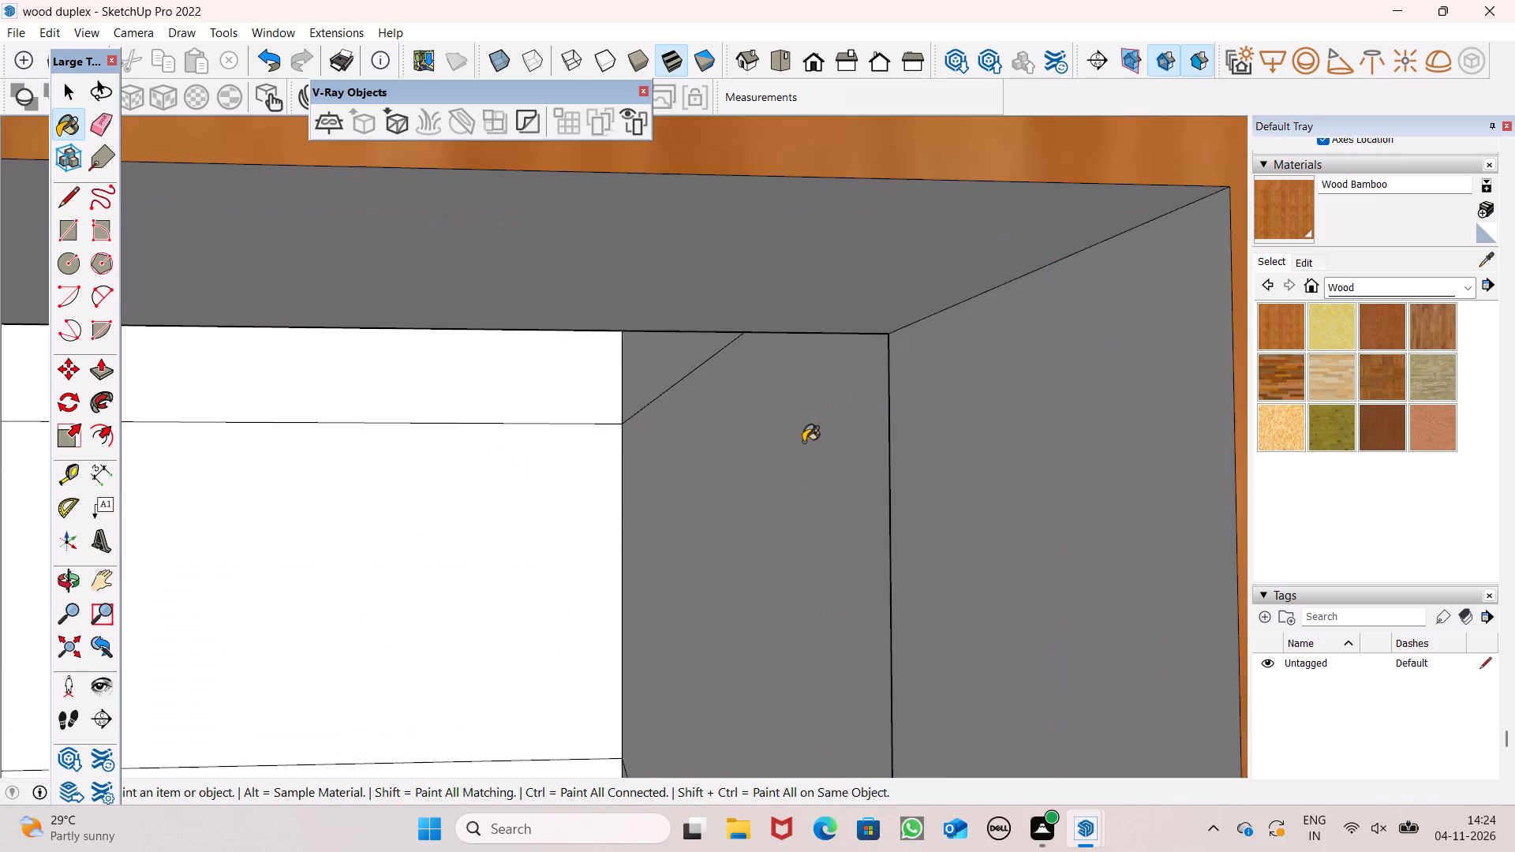
scroll(817, 441, "up", 1)
scroll(817, 441, "down", 4)
left_click(893, 432)
left_click(869, 388)
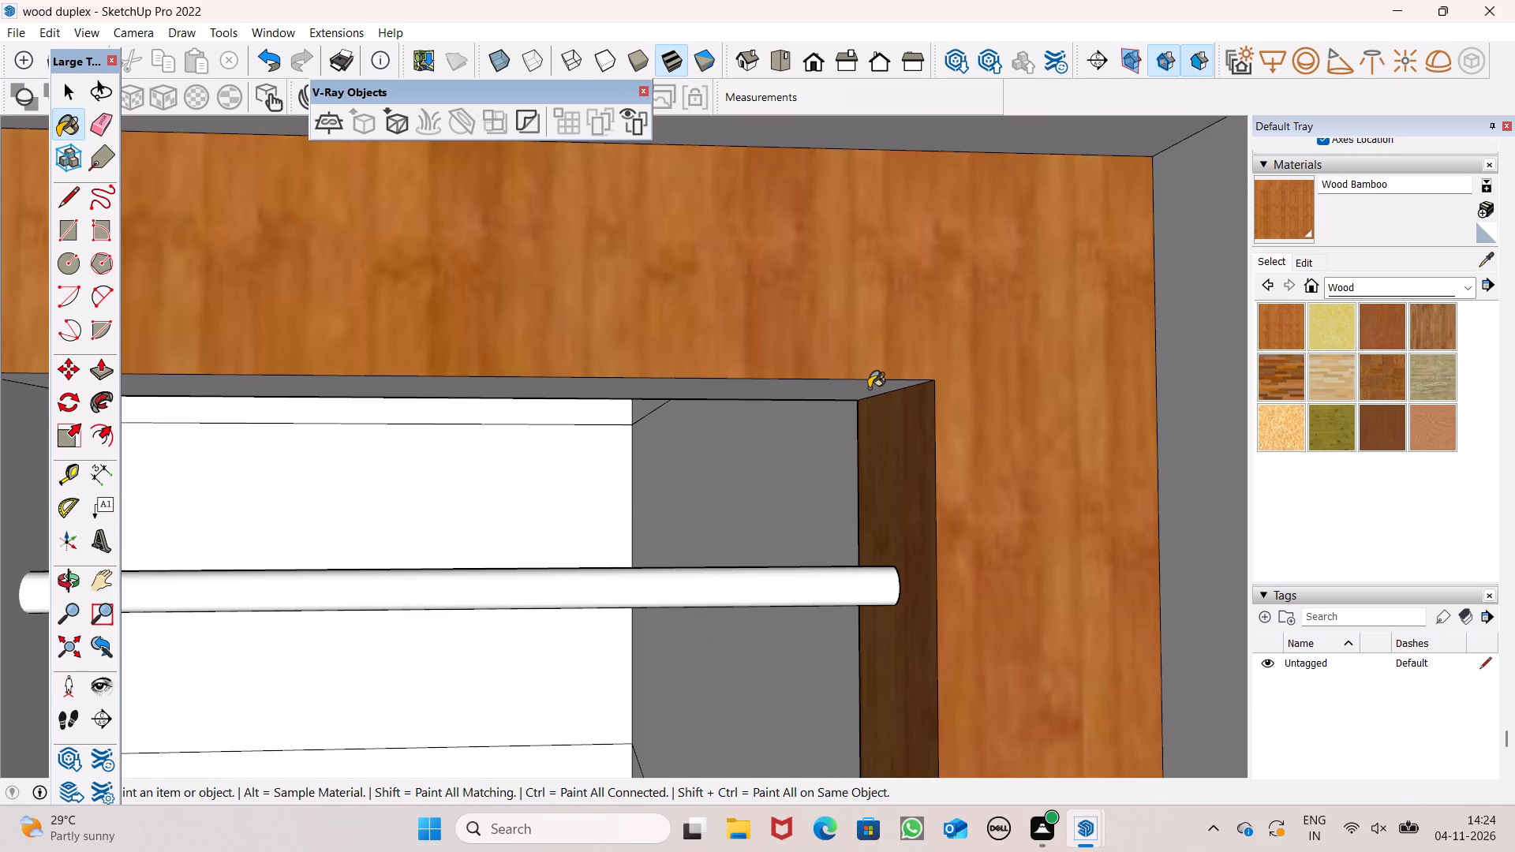
scroll(1041, 310, "down", 3)
scroll(1041, 310, "up", 1)
scroll(1041, 310, "down", 7)
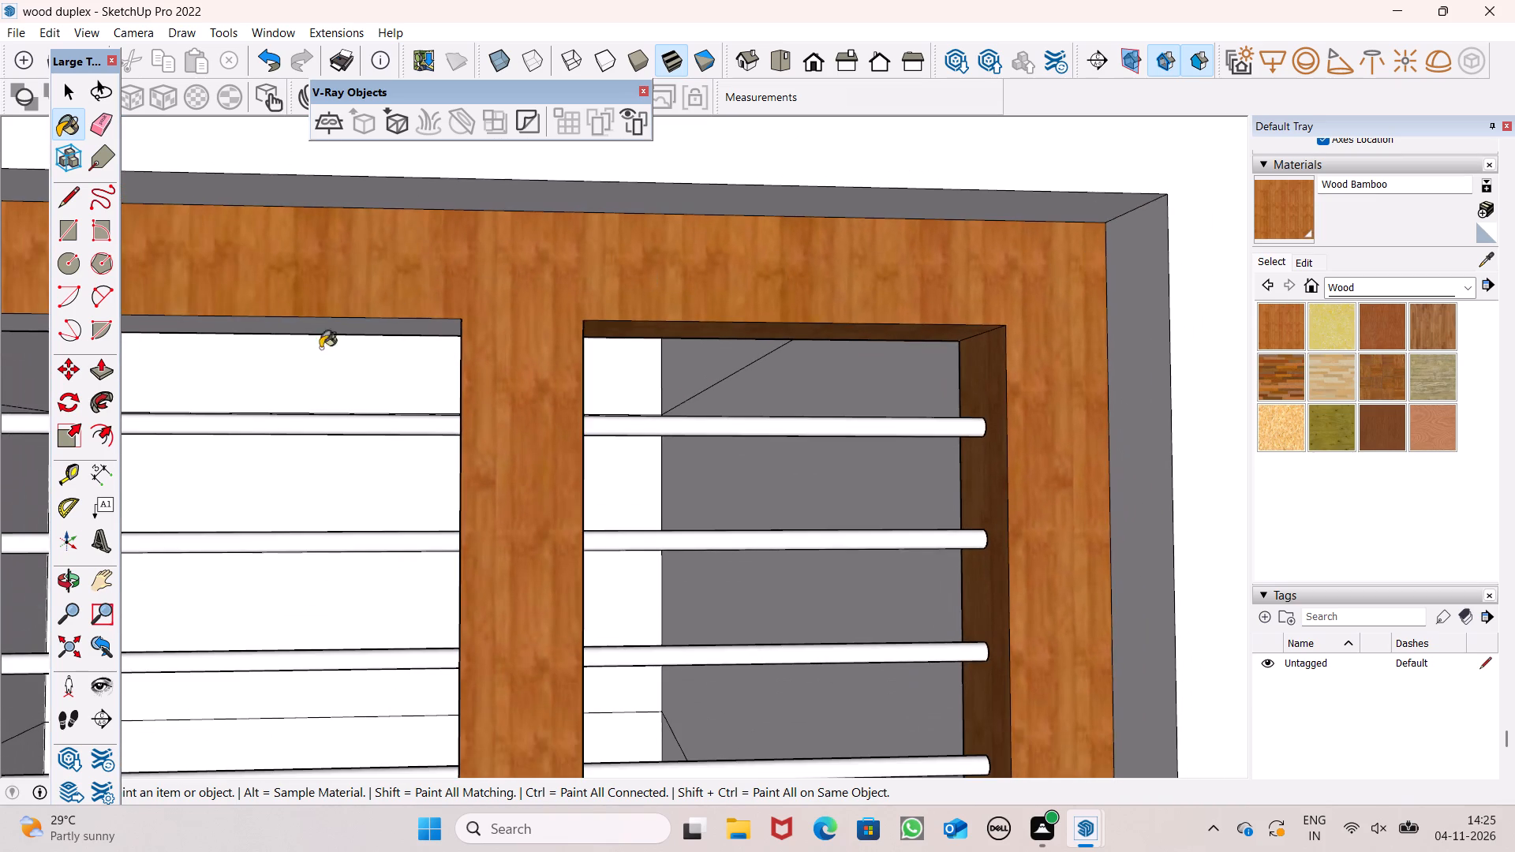
Paint the right inner side and top reveal of the window's large upper middle opening with Wood Bamboo.
scroll(293, 364, "up", 4)
scroll(627, 278, "down", 3)
scroll(799, 298, "down", 6)
scroll(987, 285, "up", 2)
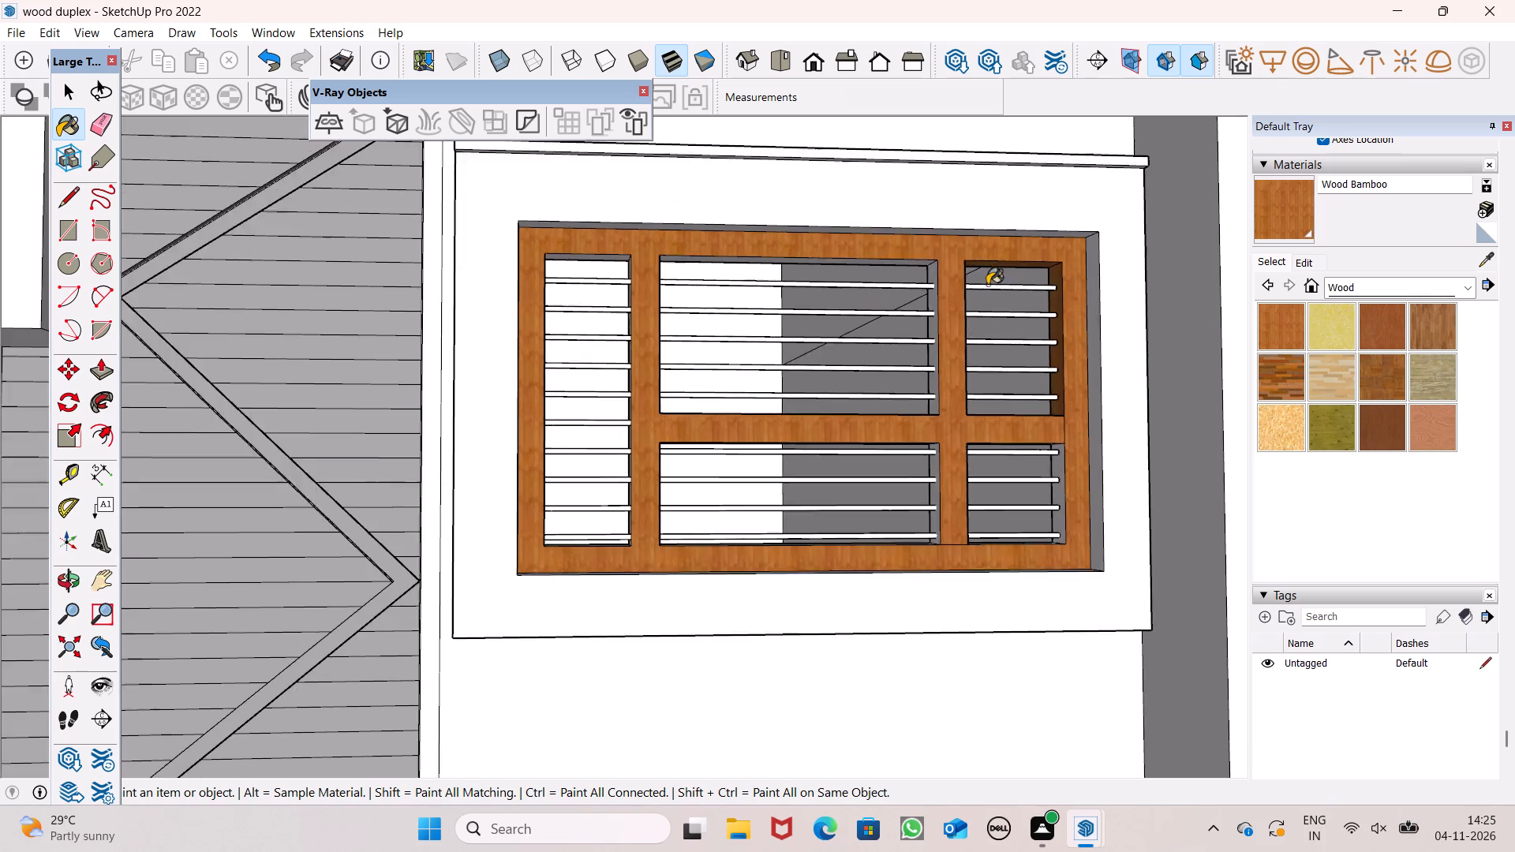
scroll(987, 285, "up", 2)
scroll(891, 279, "up", 4)
left_click(970, 253)
left_click(930, 207)
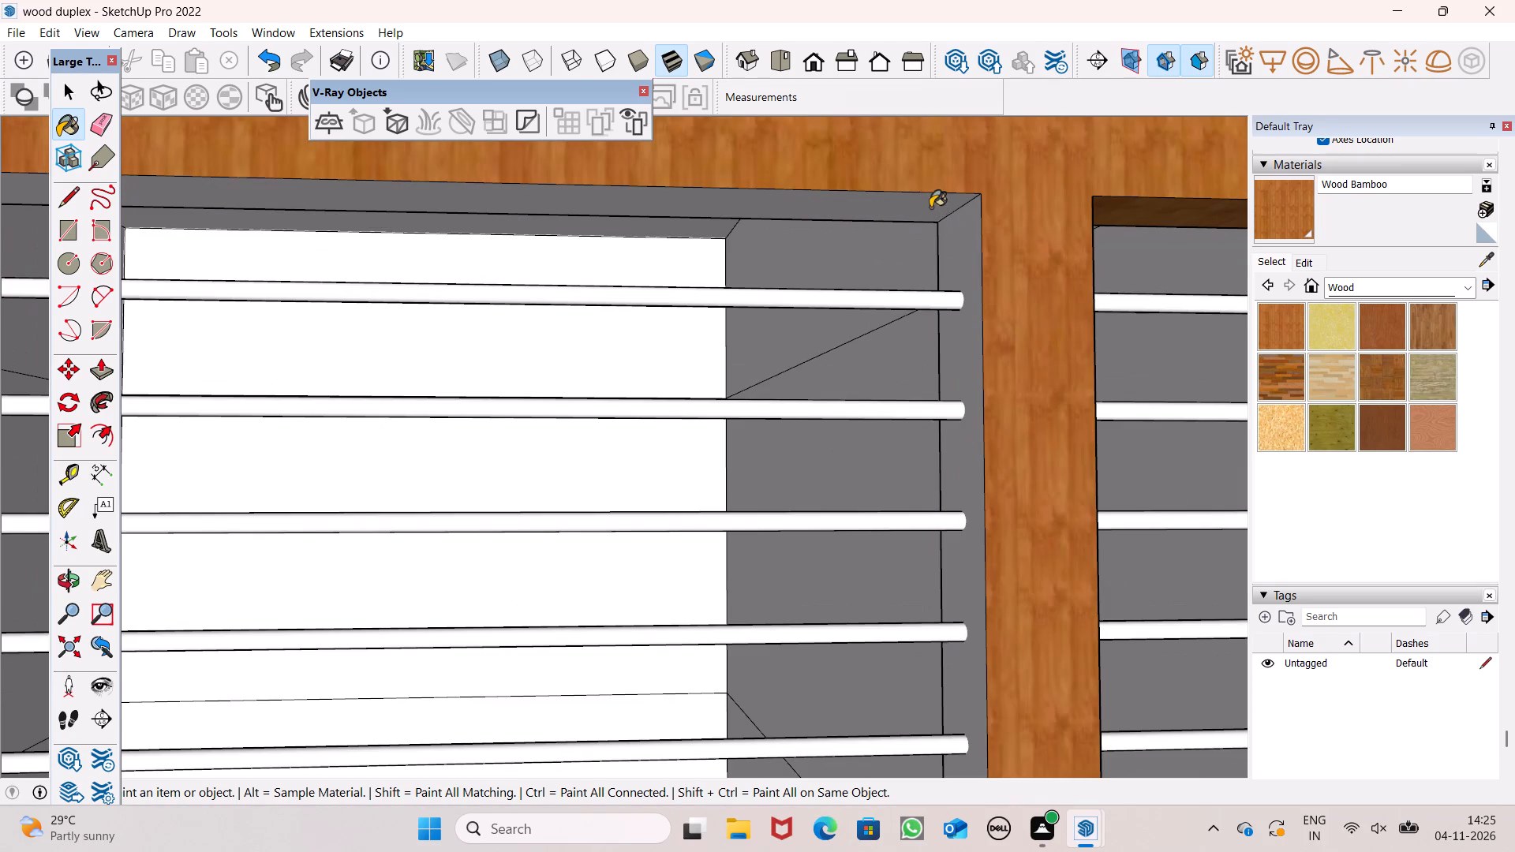
scroll(930, 207, "down", 13)
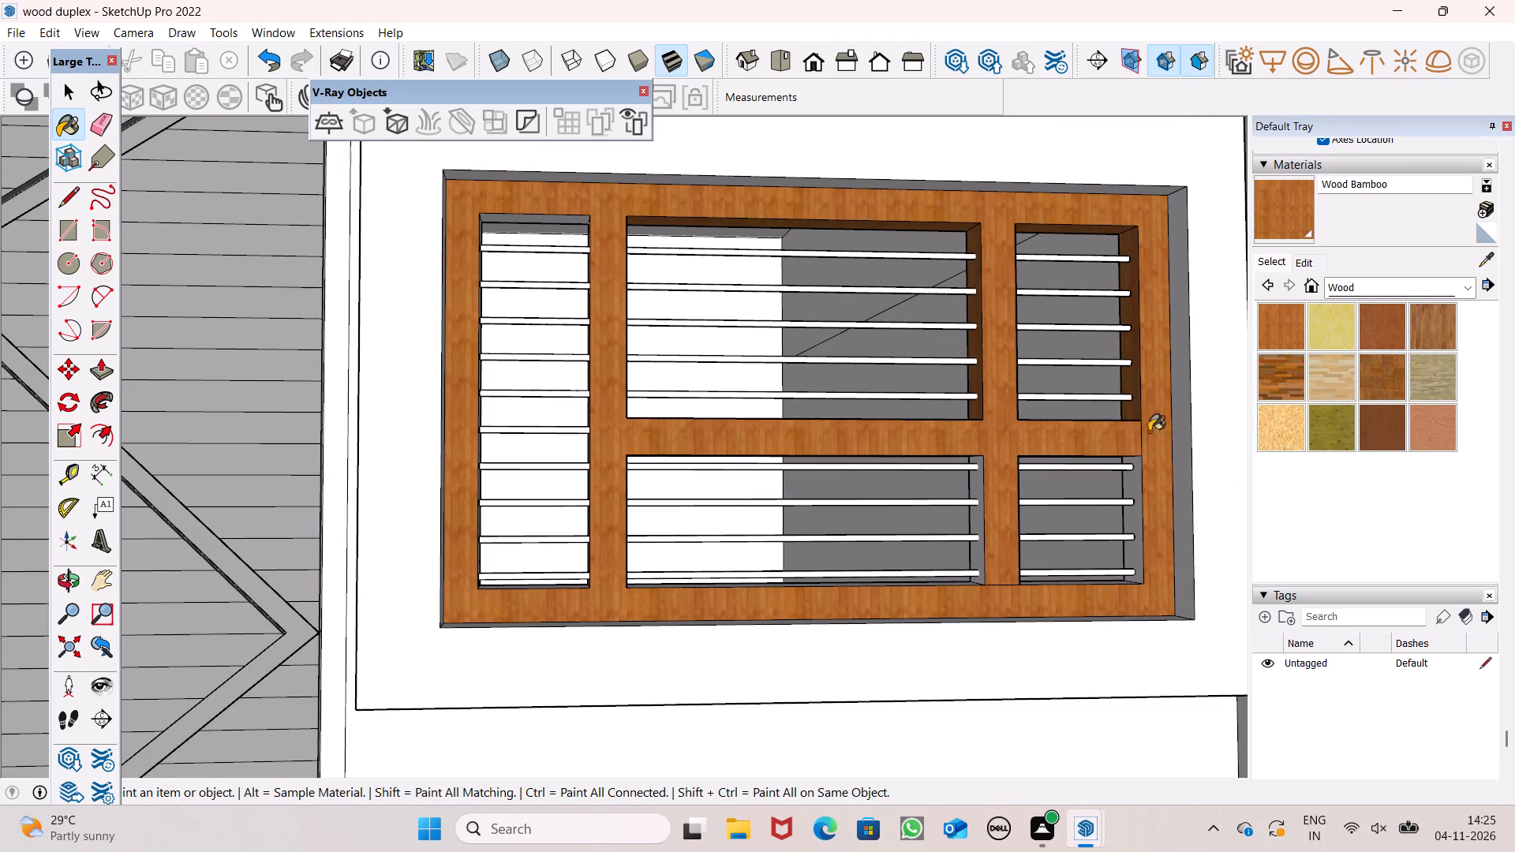
Paint the right inner sides of the window's lower right-hand and lower middle openings with Wood Bamboo.
scroll(1113, 516, "up", 10)
left_click(1172, 434)
scroll(1173, 432, "down", 3)
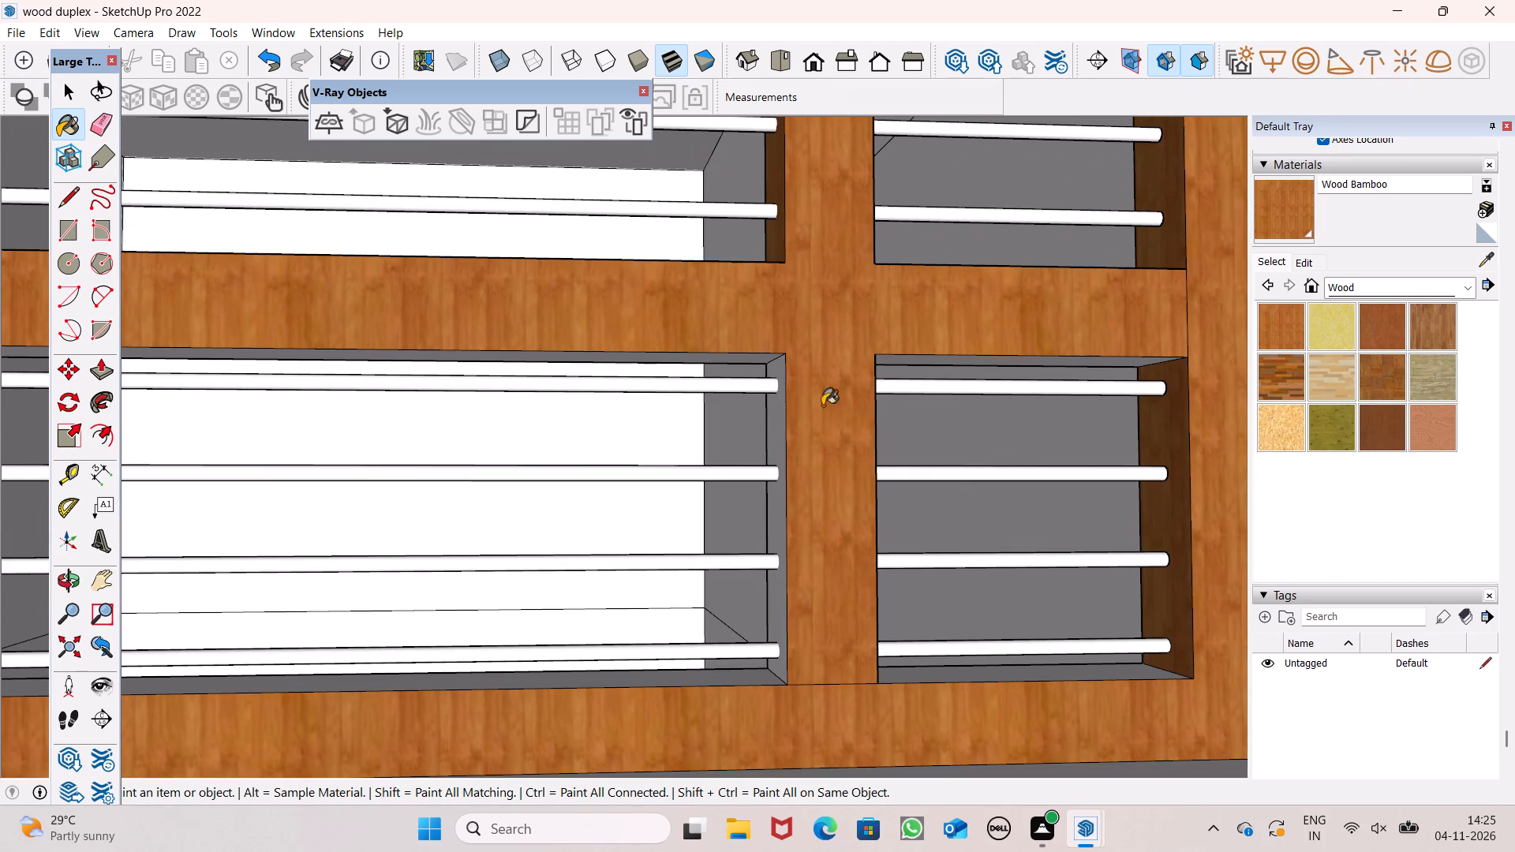
left_click(784, 443)
scroll(766, 488, "down", 5)
Paint the upper right-hand opening's left inner side and the lower right-hand opening's bottom reveal with Wood Bamboo.
scroll(891, 347, "up", 18)
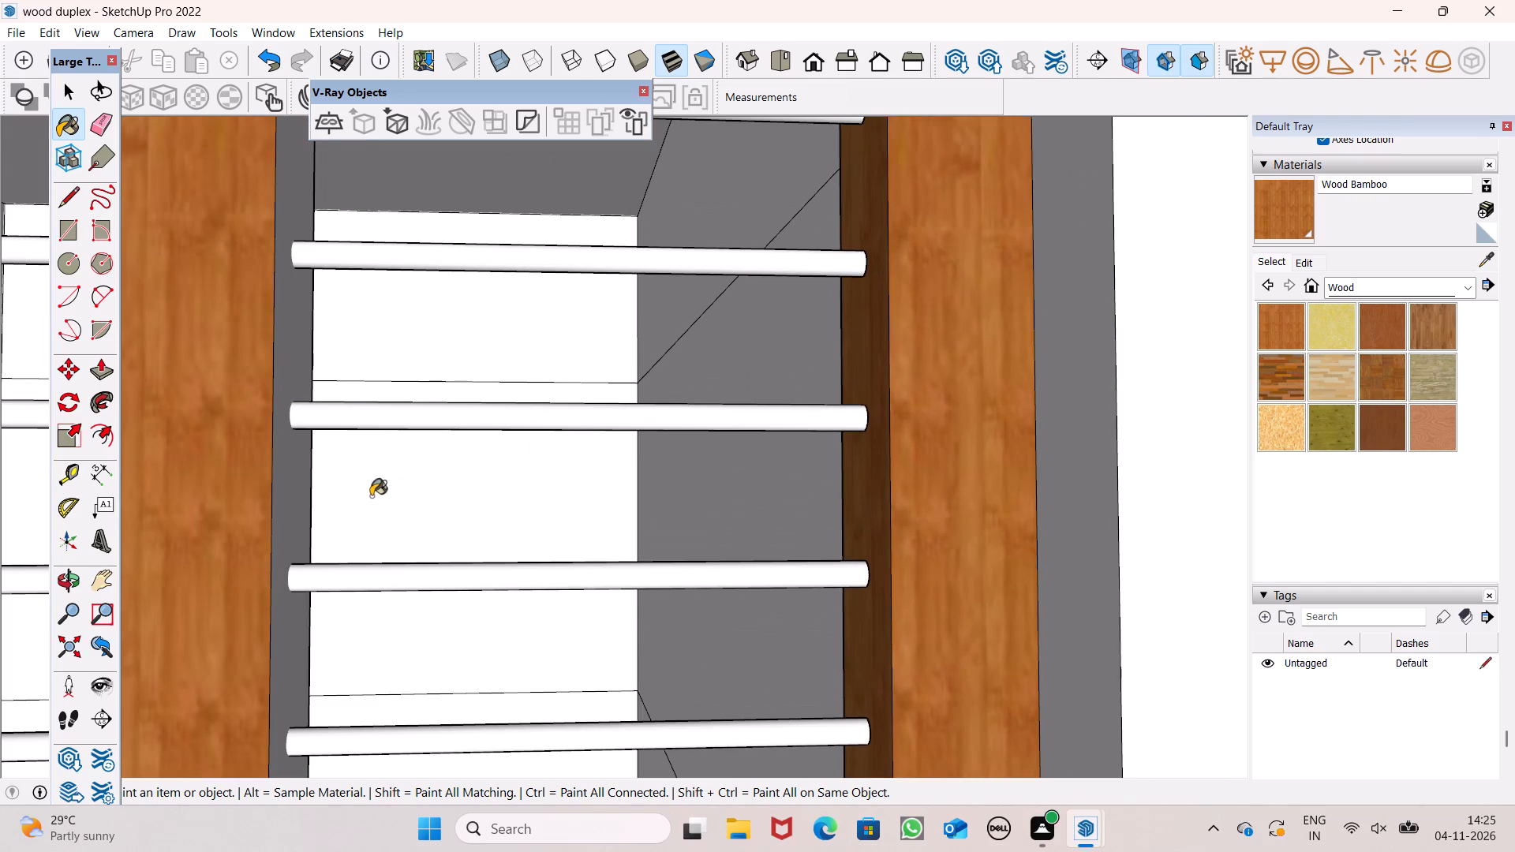
left_click(299, 499)
scroll(701, 365, "down", 6)
scroll(693, 639, "up", 12)
left_click(702, 636)
Examine the inner edges of the window openings from the front for faces still lacking the wood material.
scroll(914, 610, "down", 5)
scroll(717, 560, "up", 3)
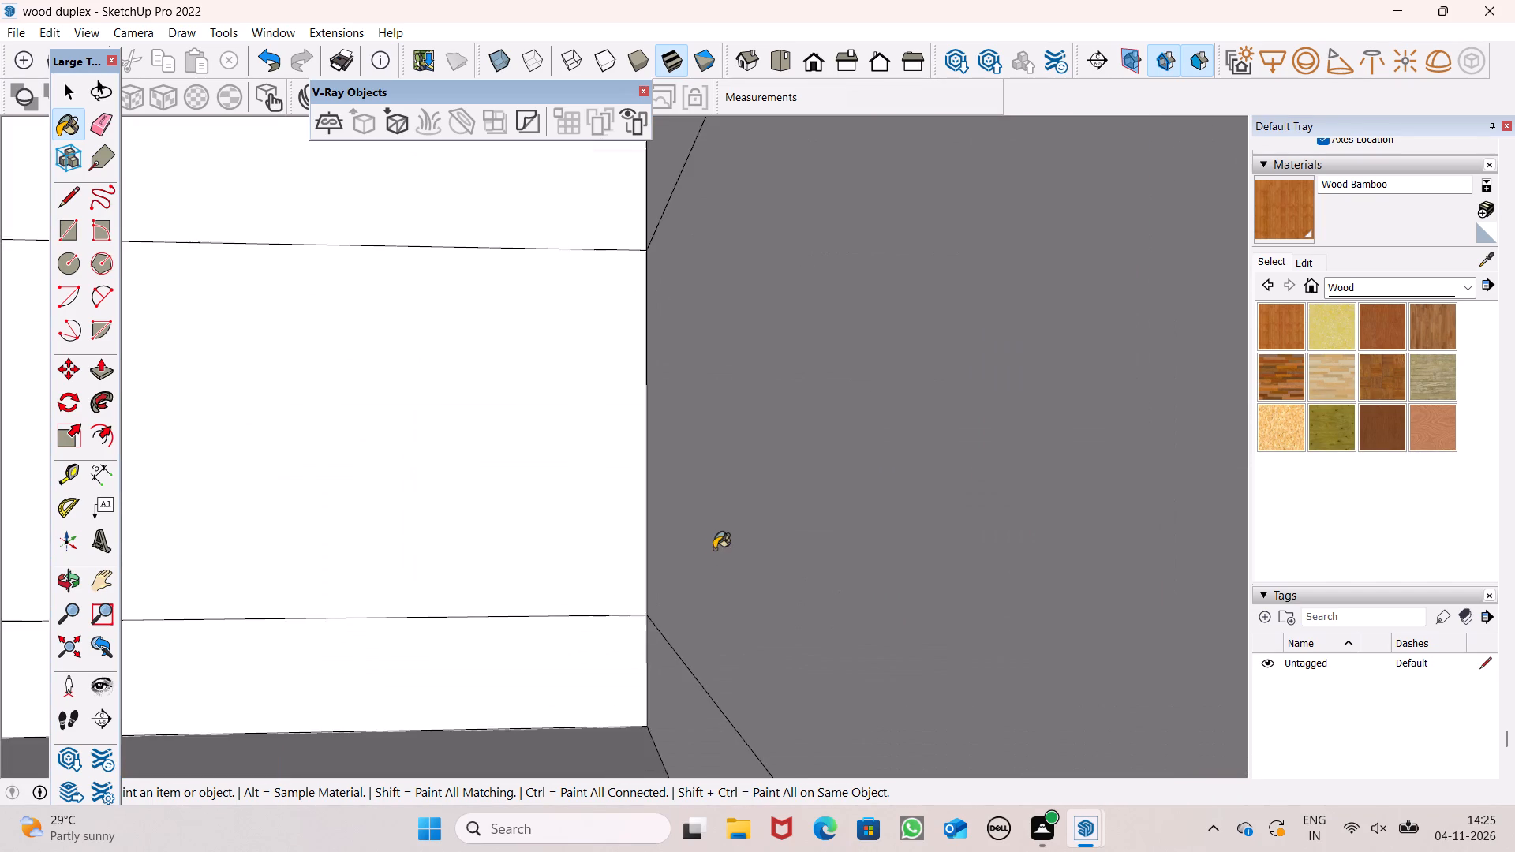
scroll(714, 549, "up", 2)
scroll(714, 549, "down", 4)
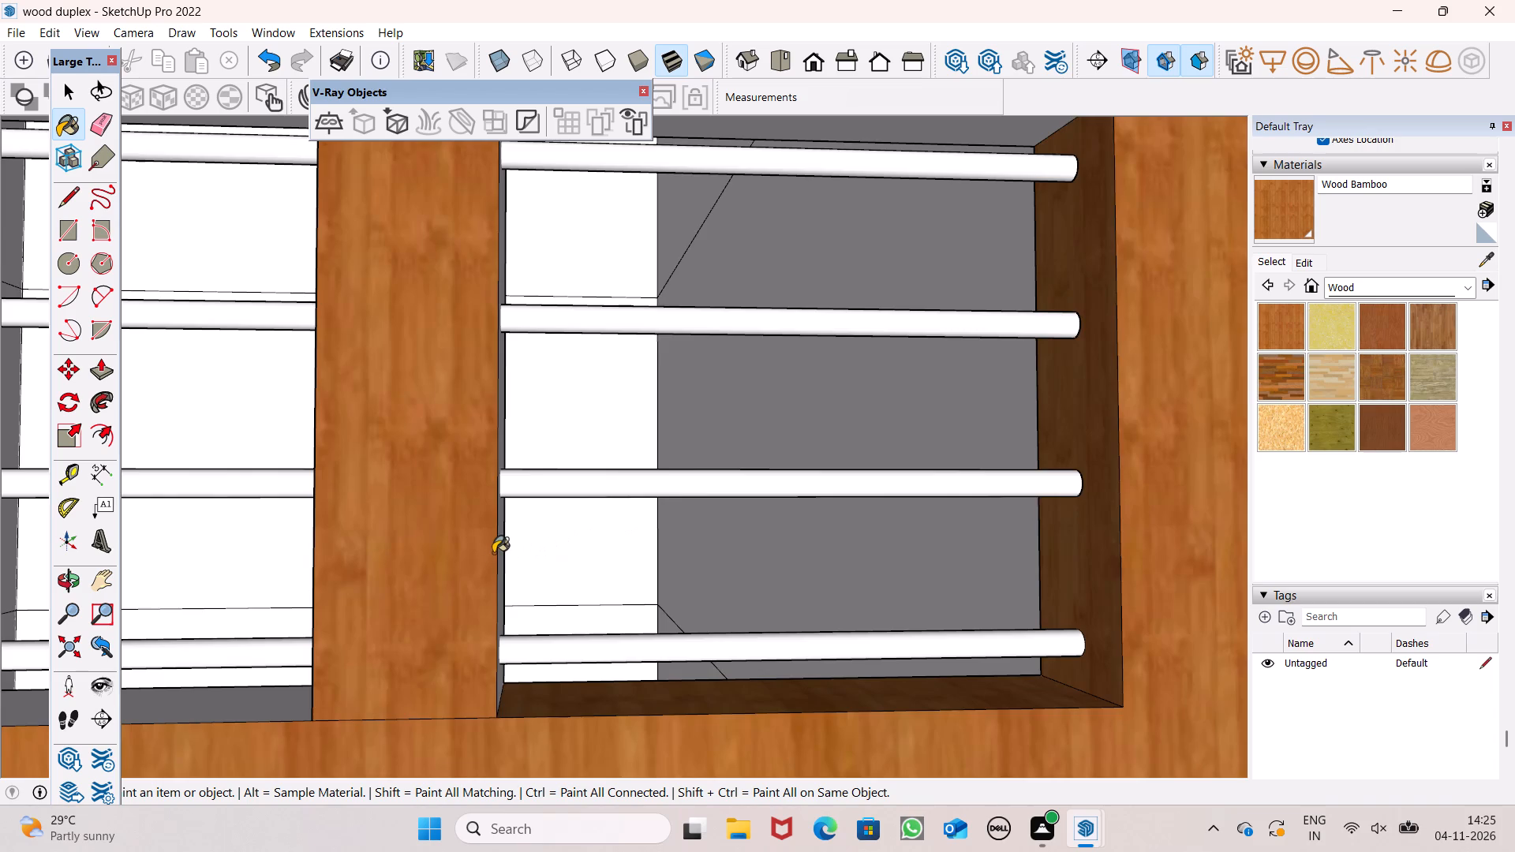
scroll(493, 553, "up", 7)
scroll(511, 525, "down", 2)
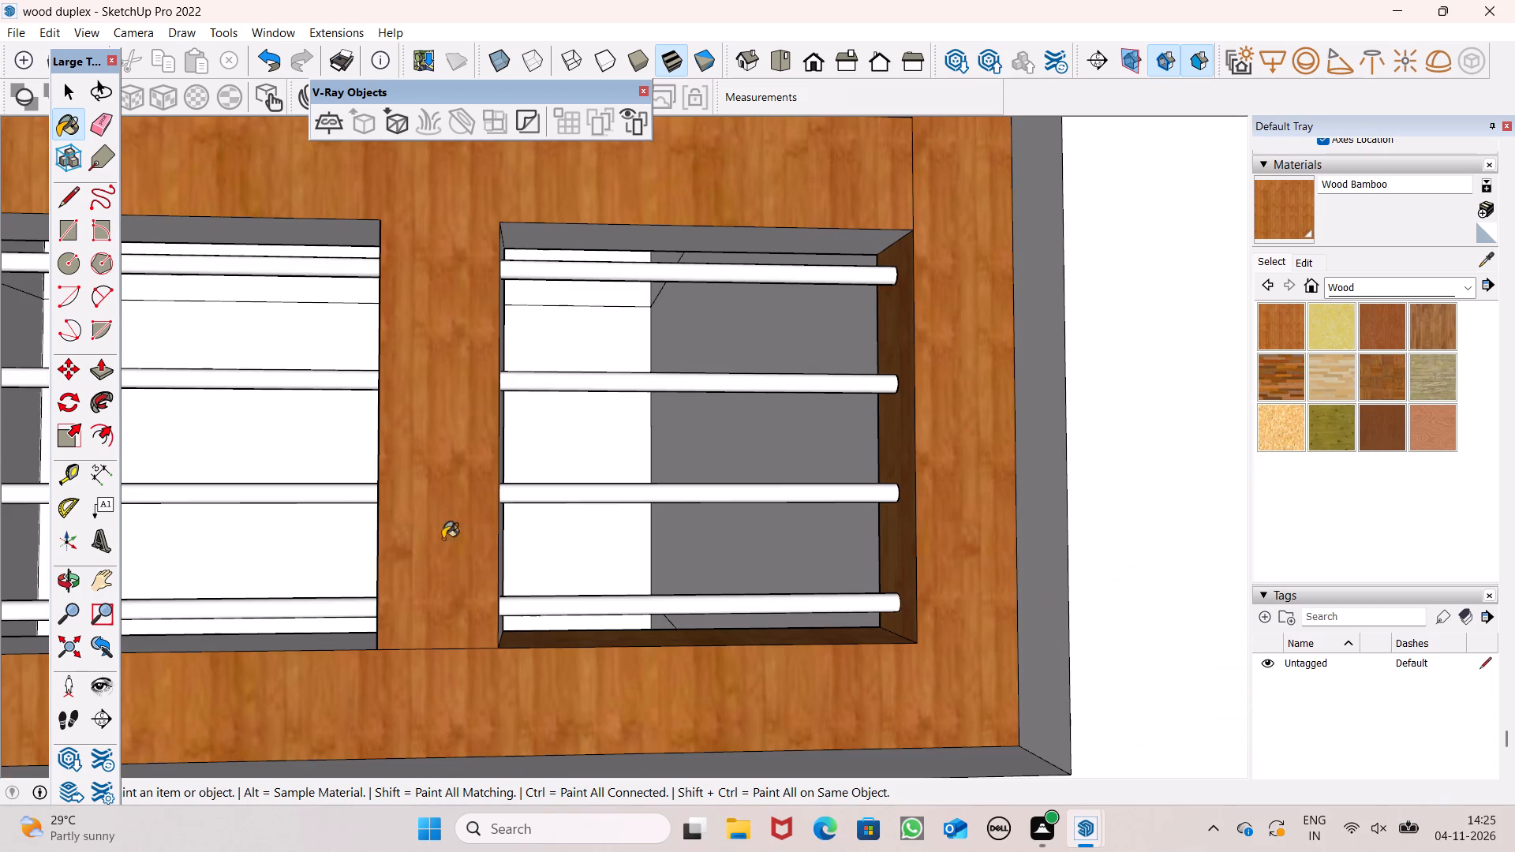
scroll(1342, 444, "down", 5)
scroll(1208, 450, "down", 10)
scroll(1186, 461, "up", 1)
scroll(1182, 456, "down", 3)
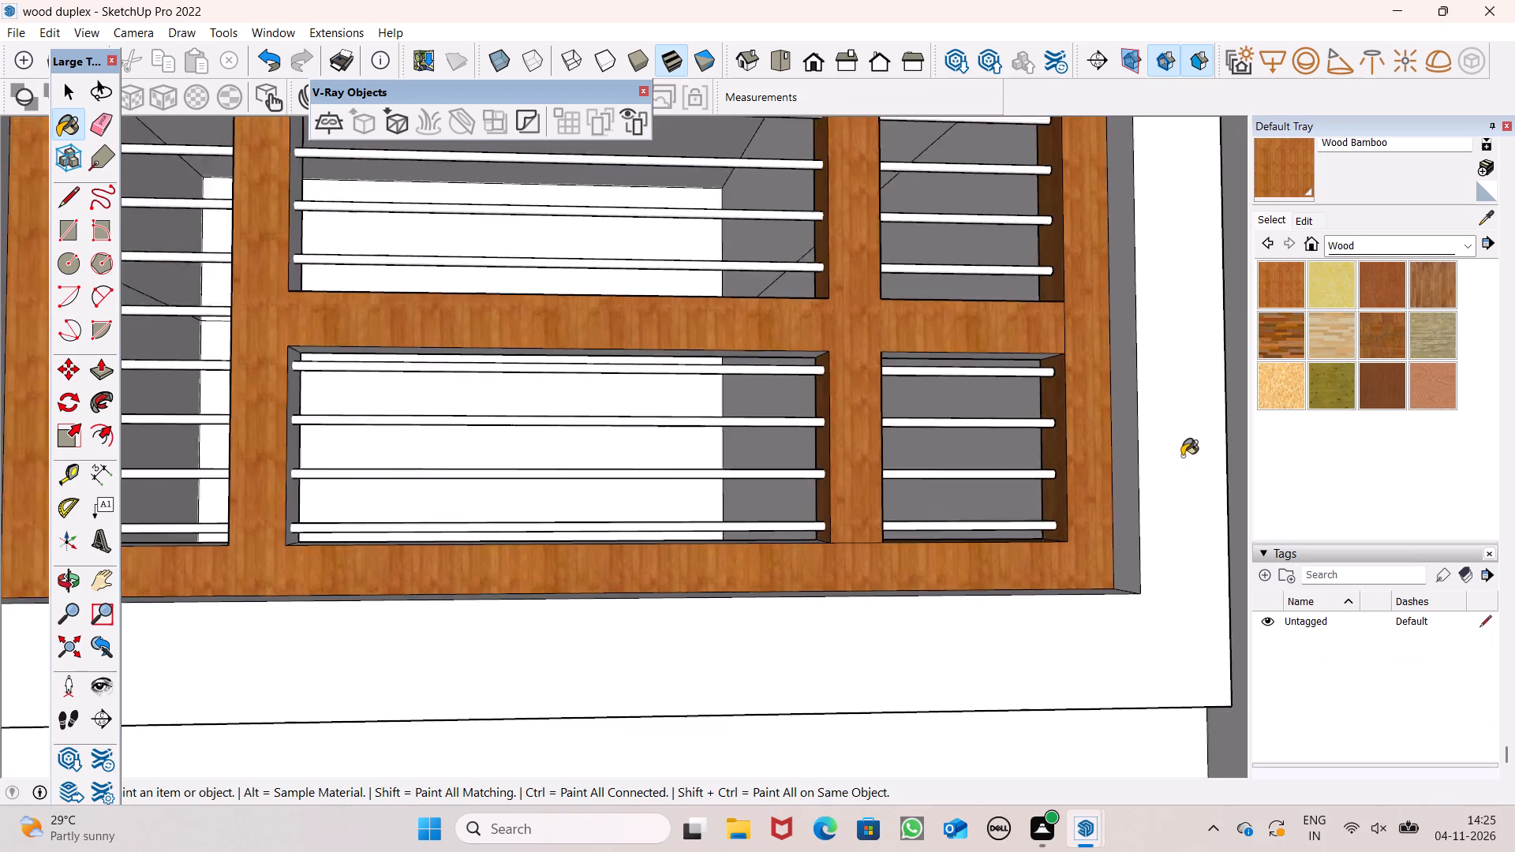
scroll(1182, 456, "down", 5)
Paint the upper middle opening's left inner side and sill and the narrow left opening's left inner side with Wood Bamboo.
key("o")
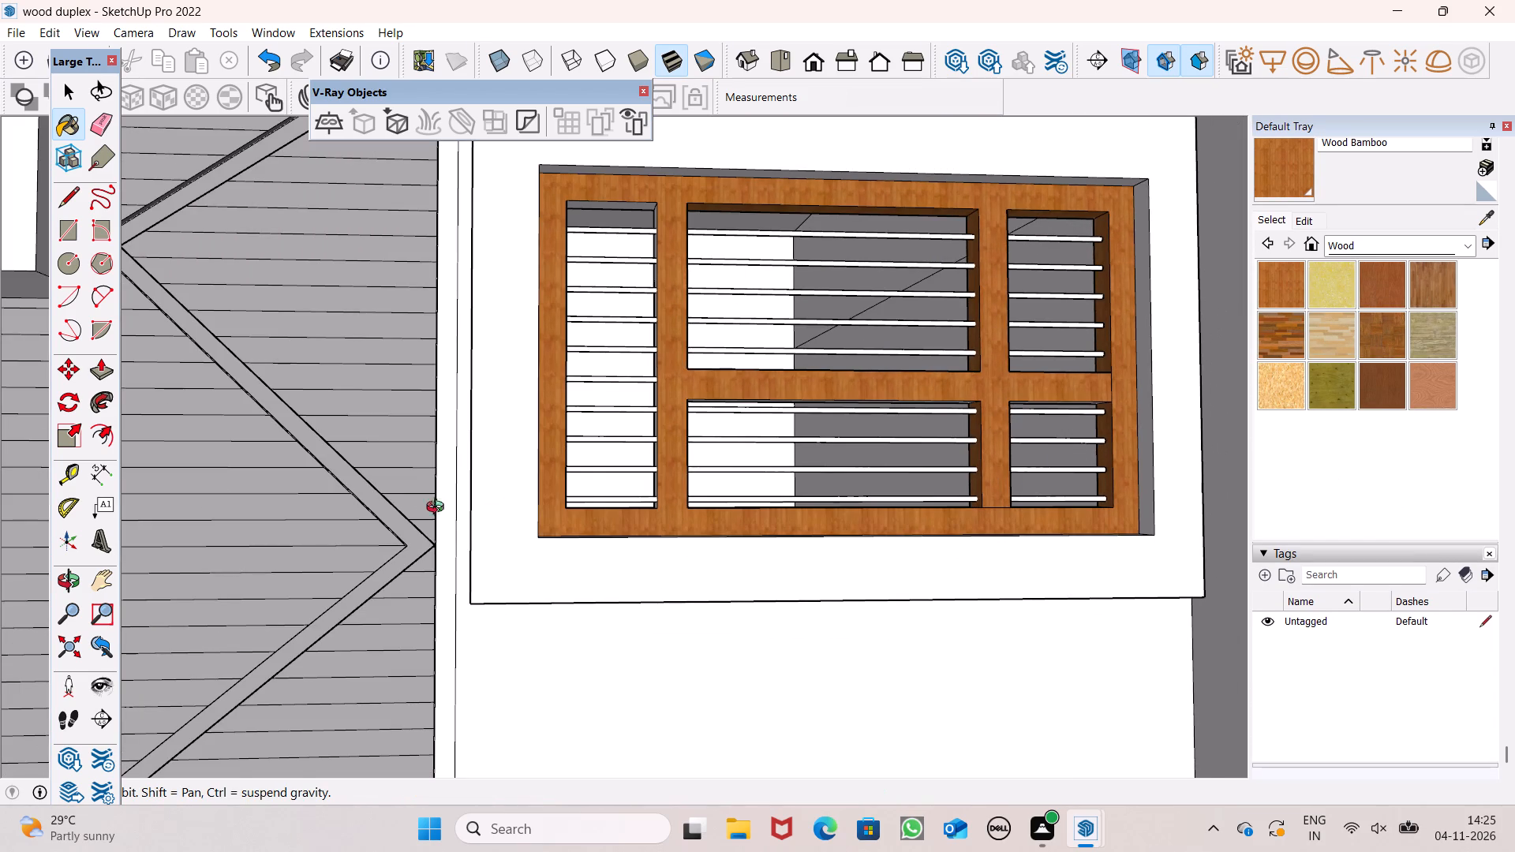
left_click_drag(742, 456, 356, 585)
left_click_drag(368, 577, 479, 635, "shift")
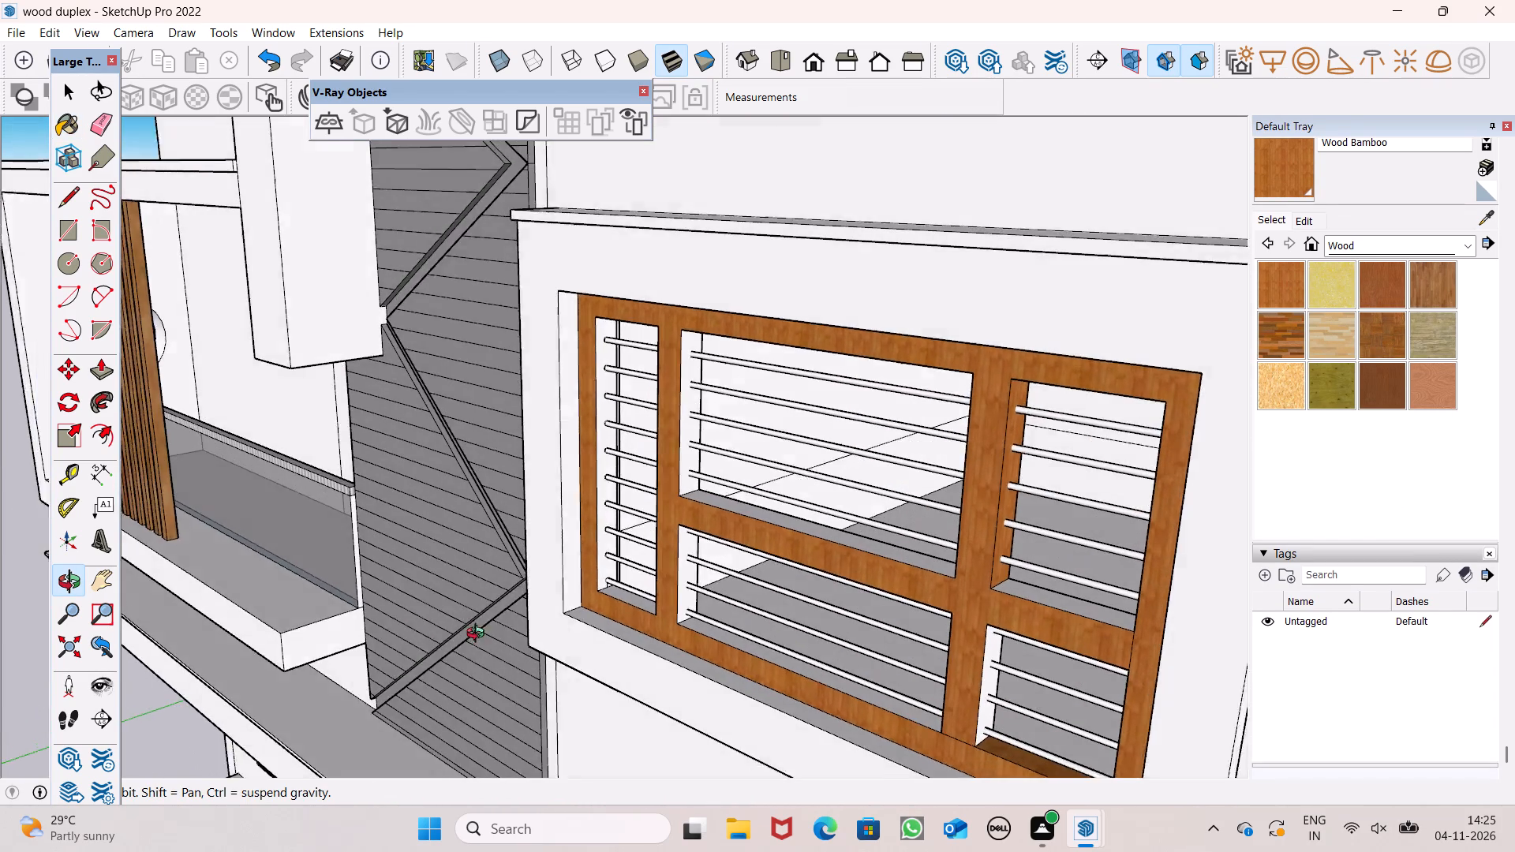
left_click_drag(479, 635, 496, 640, "shift")
left_click(1289, 168)
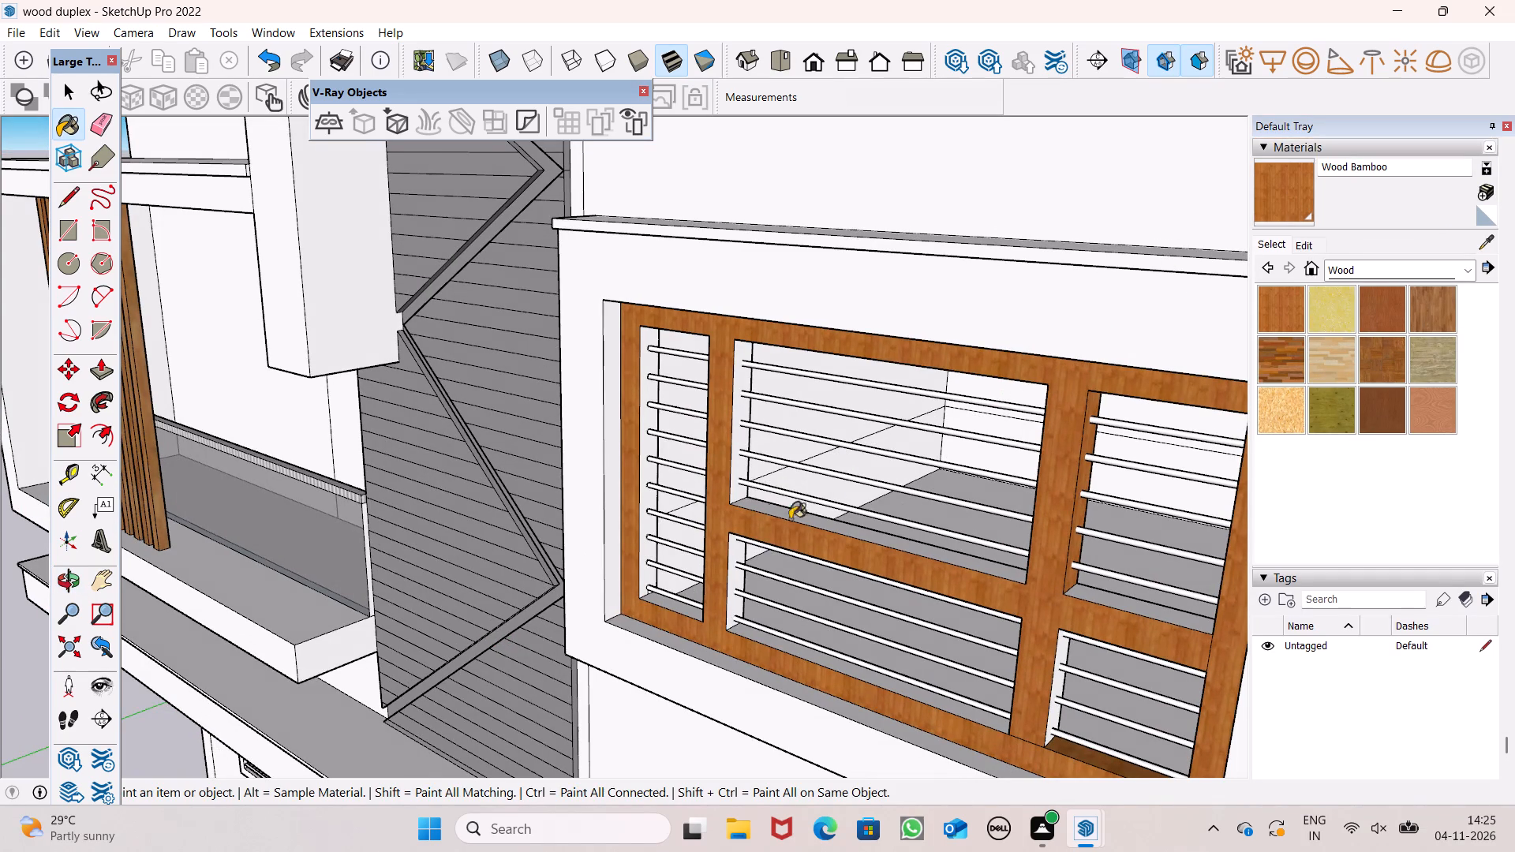
scroll(731, 465, "up", 7)
left_click(738, 438)
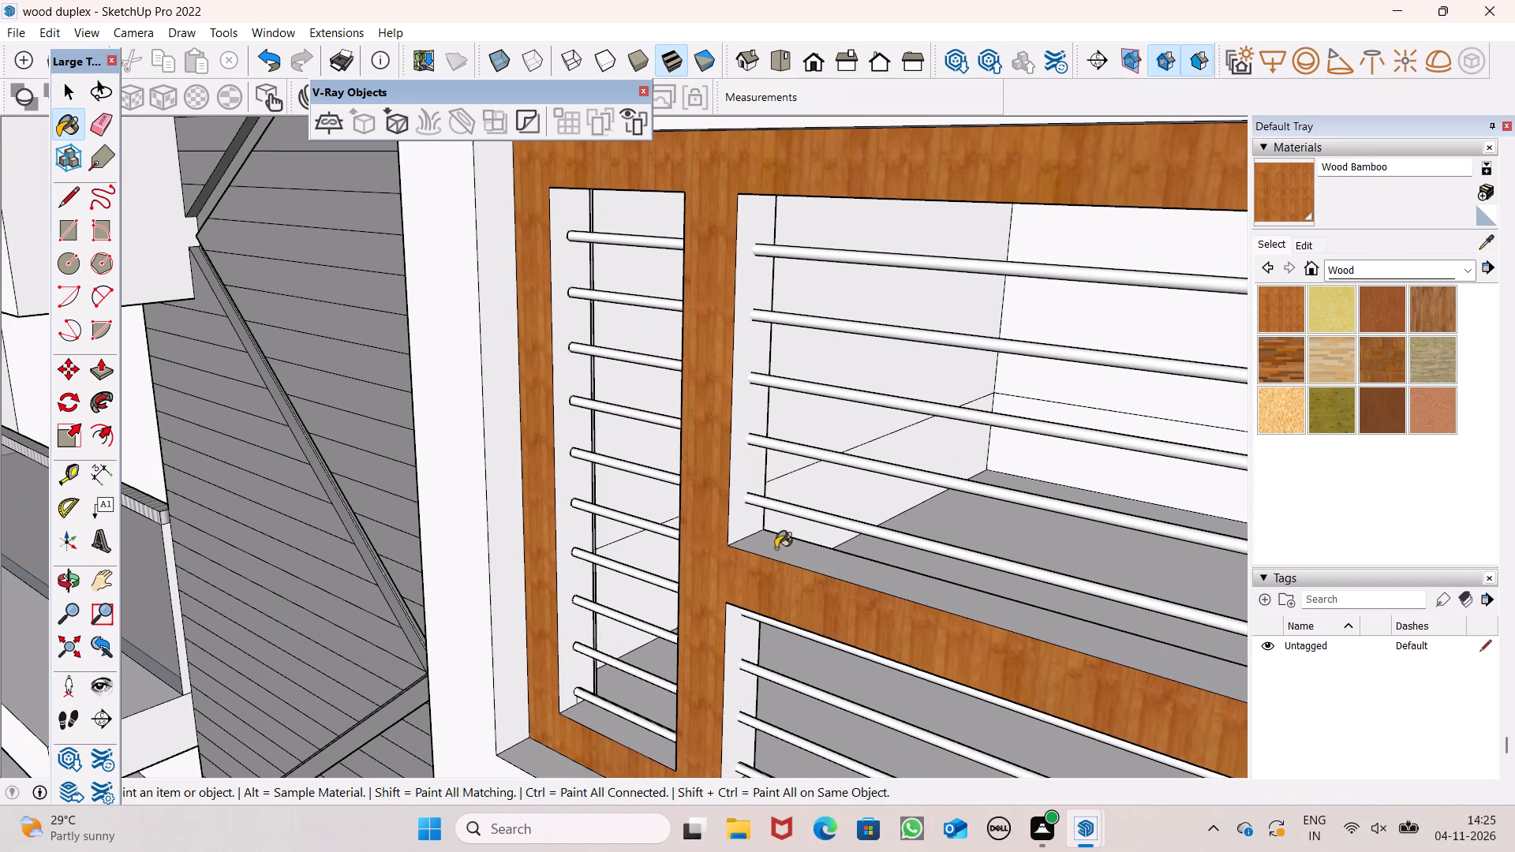
left_click(776, 548)
left_click(561, 334)
scroll(619, 402, "down", 3)
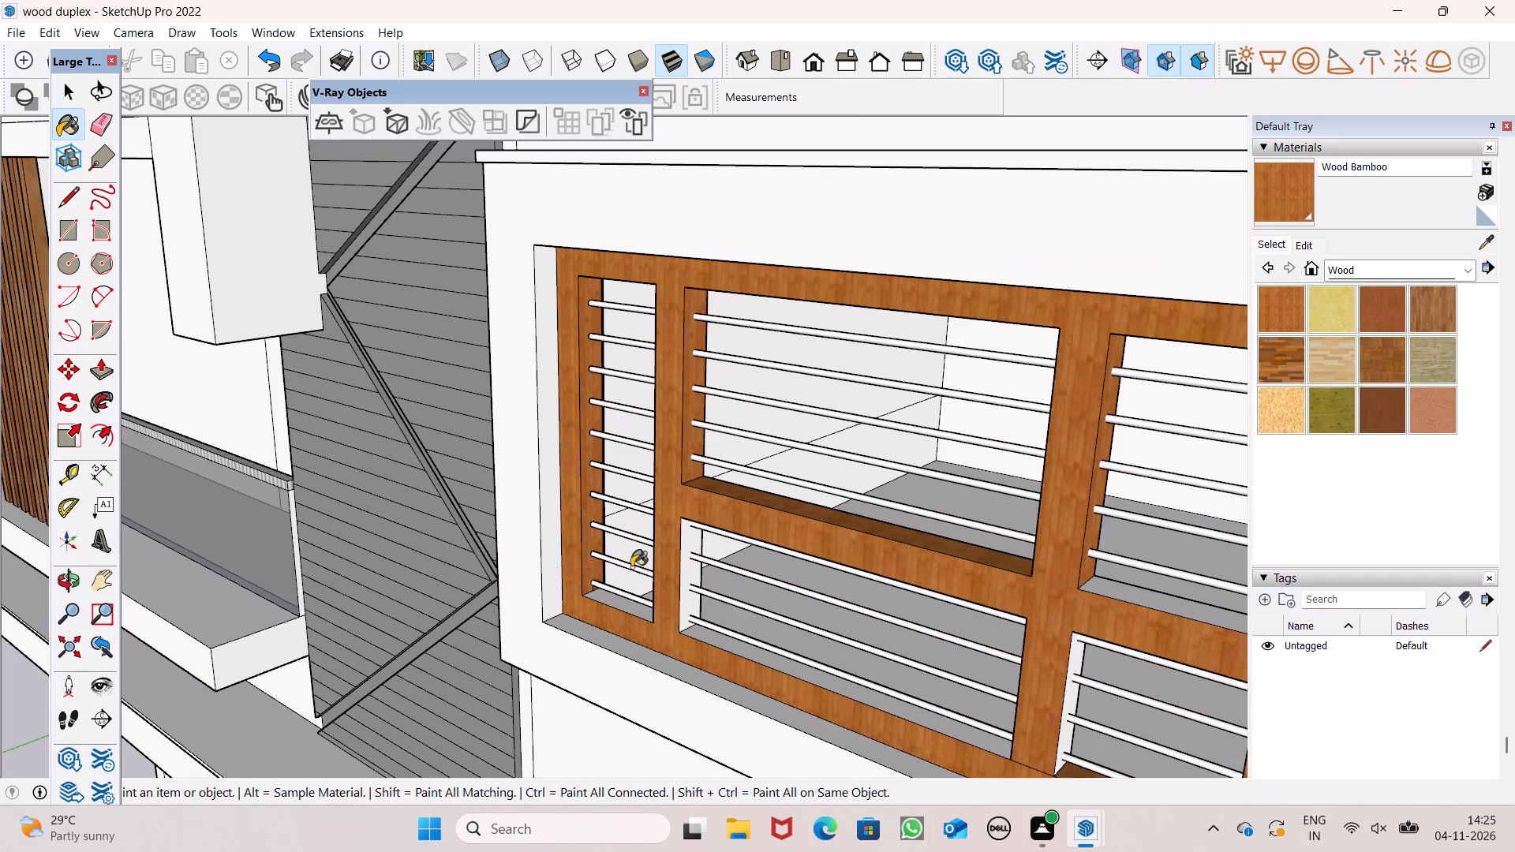
Paint the sills of the narrow left and lower middle openings and the latter's left inner side with Wood Bamboo.
scroll(643, 617, "up", 9)
left_click(639, 609)
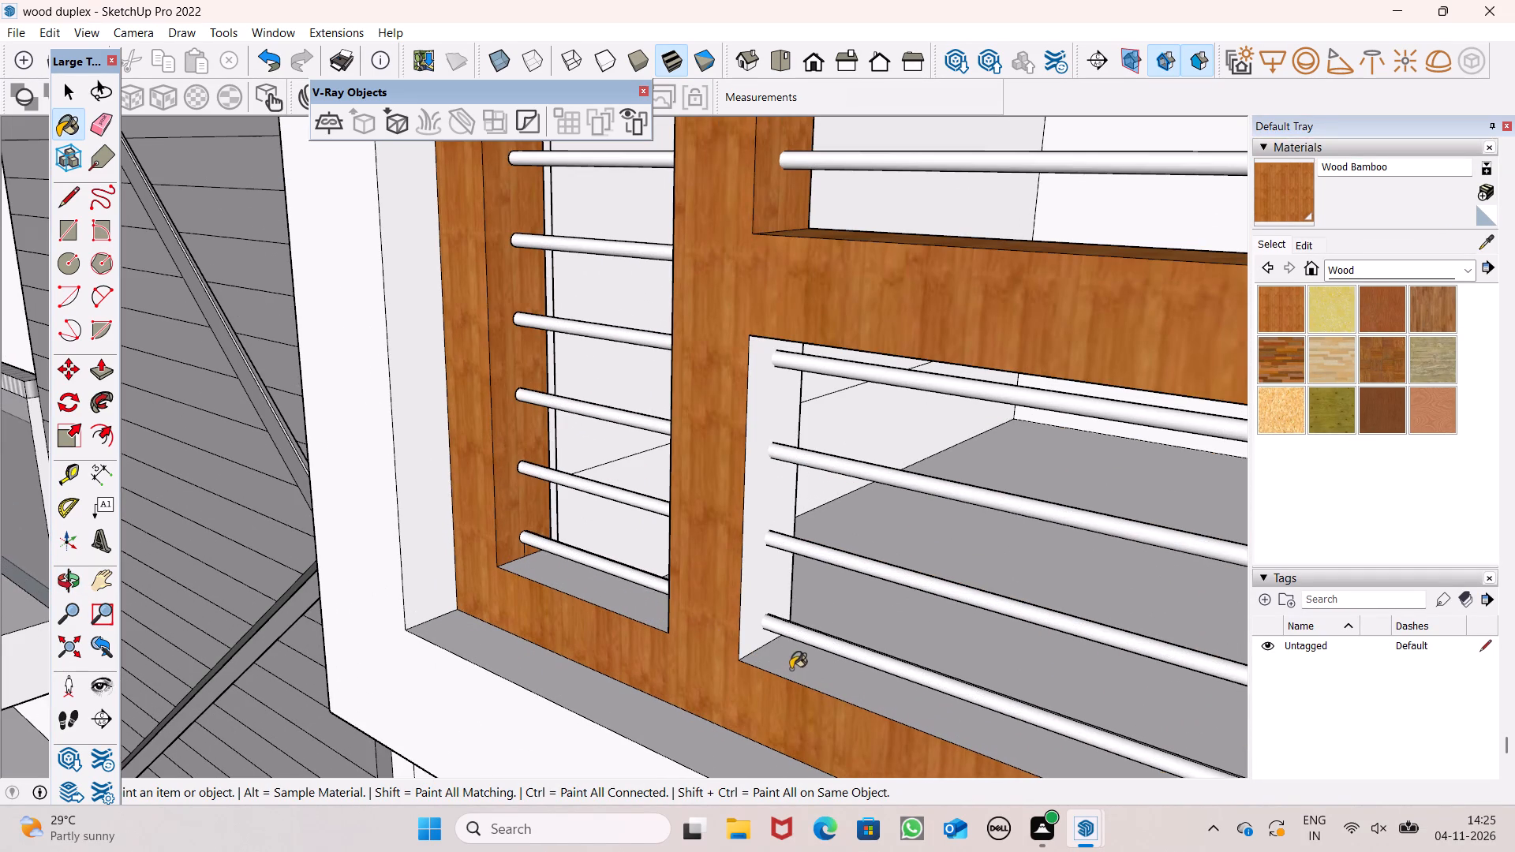
left_click(791, 668)
left_click(761, 583)
scroll(702, 577, "down", 11)
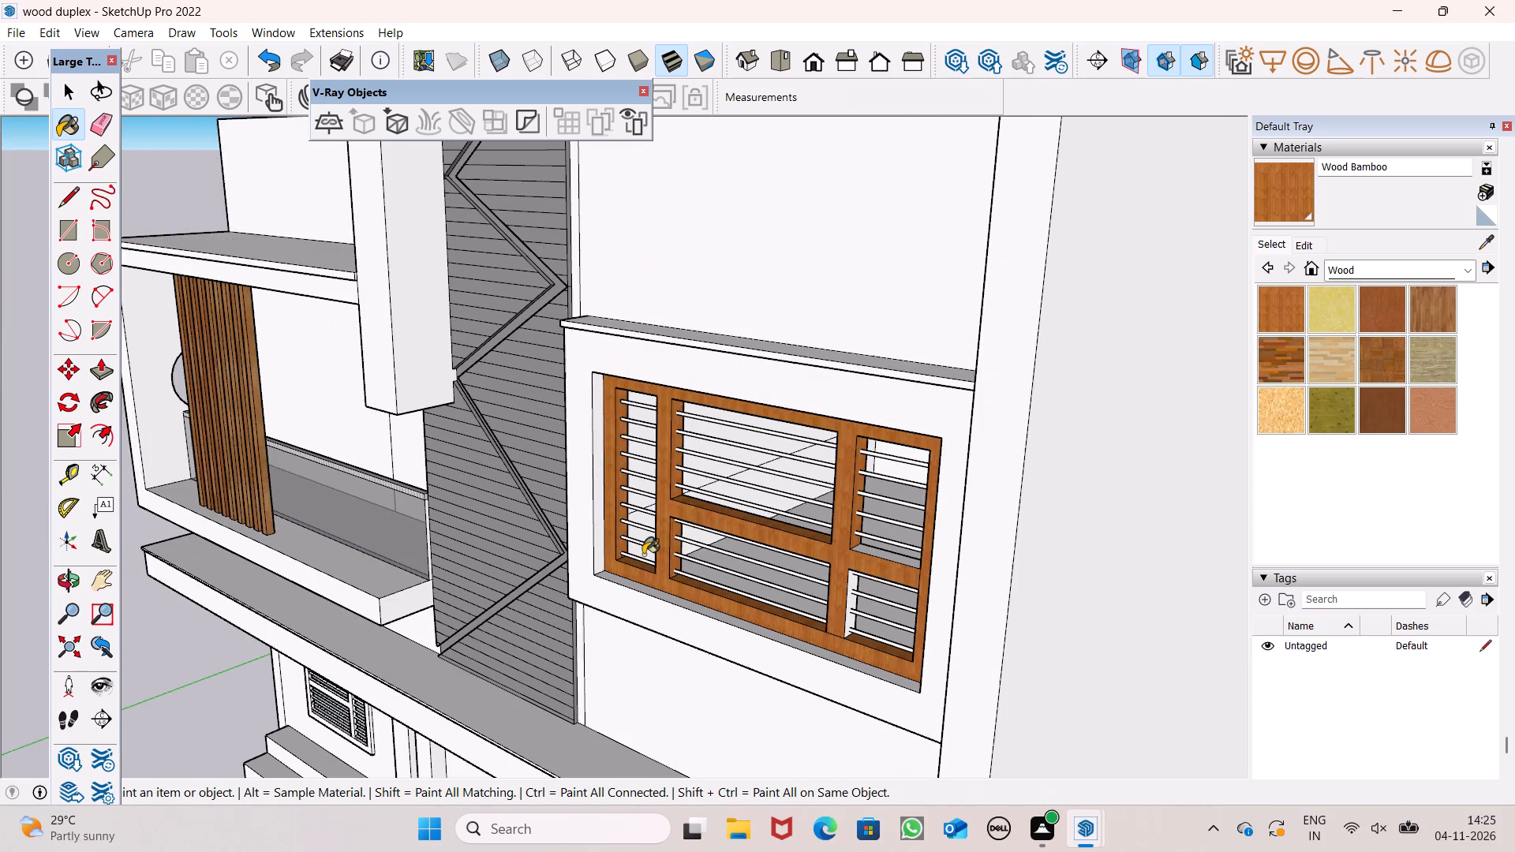
Paint the right inner side and top reveal of the window's narrow left opening with Wood Bamboo.
key("o")
left_click_drag(643, 555, 1202, 468)
scroll(1053, 440, "up", 7)
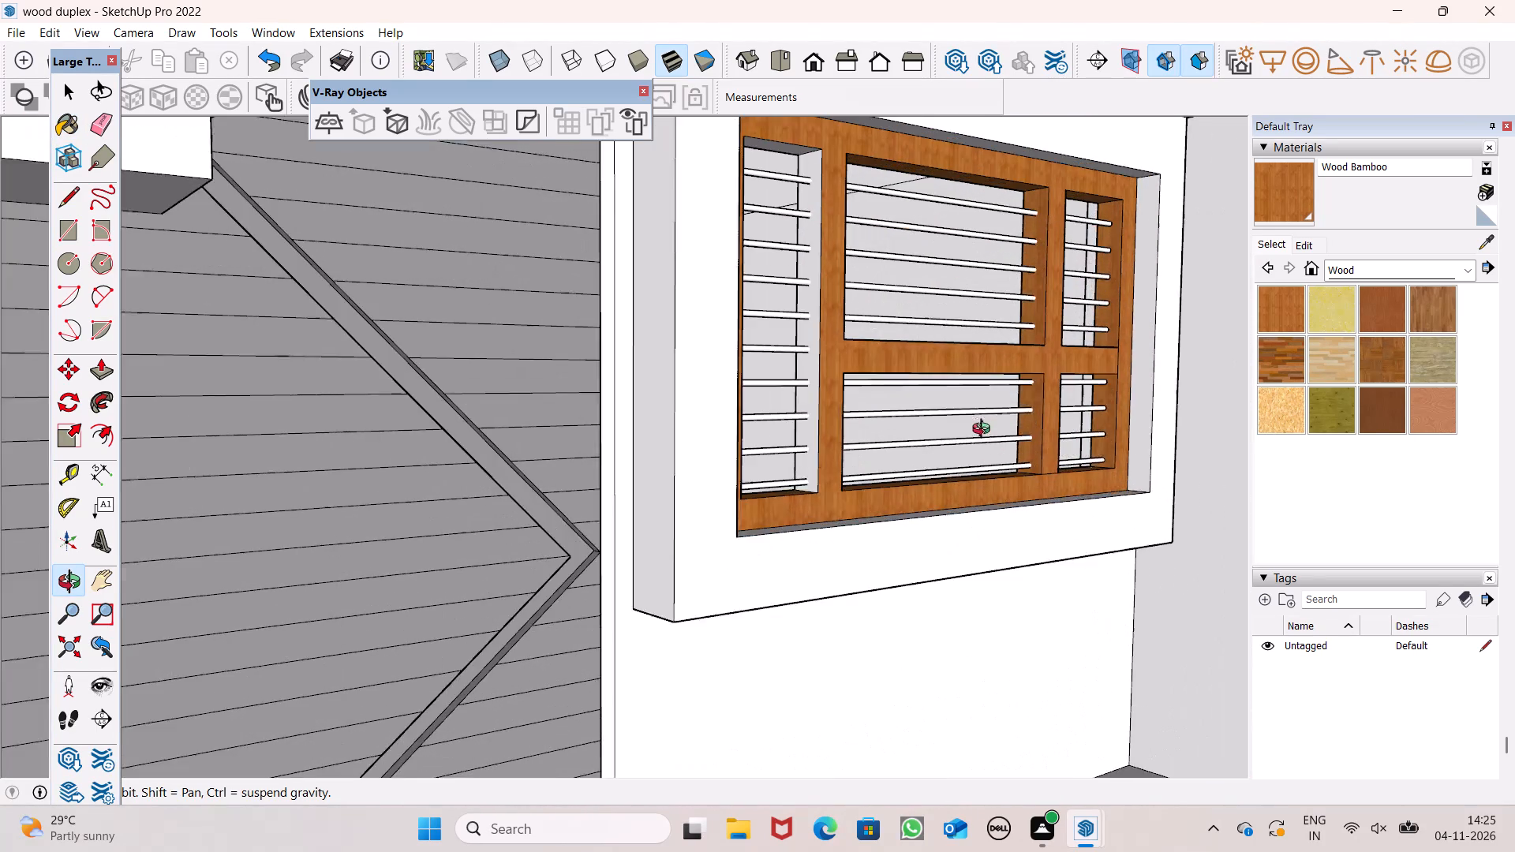
left_click_drag(973, 424, 931, 433, "shift")
left_click(907, 454)
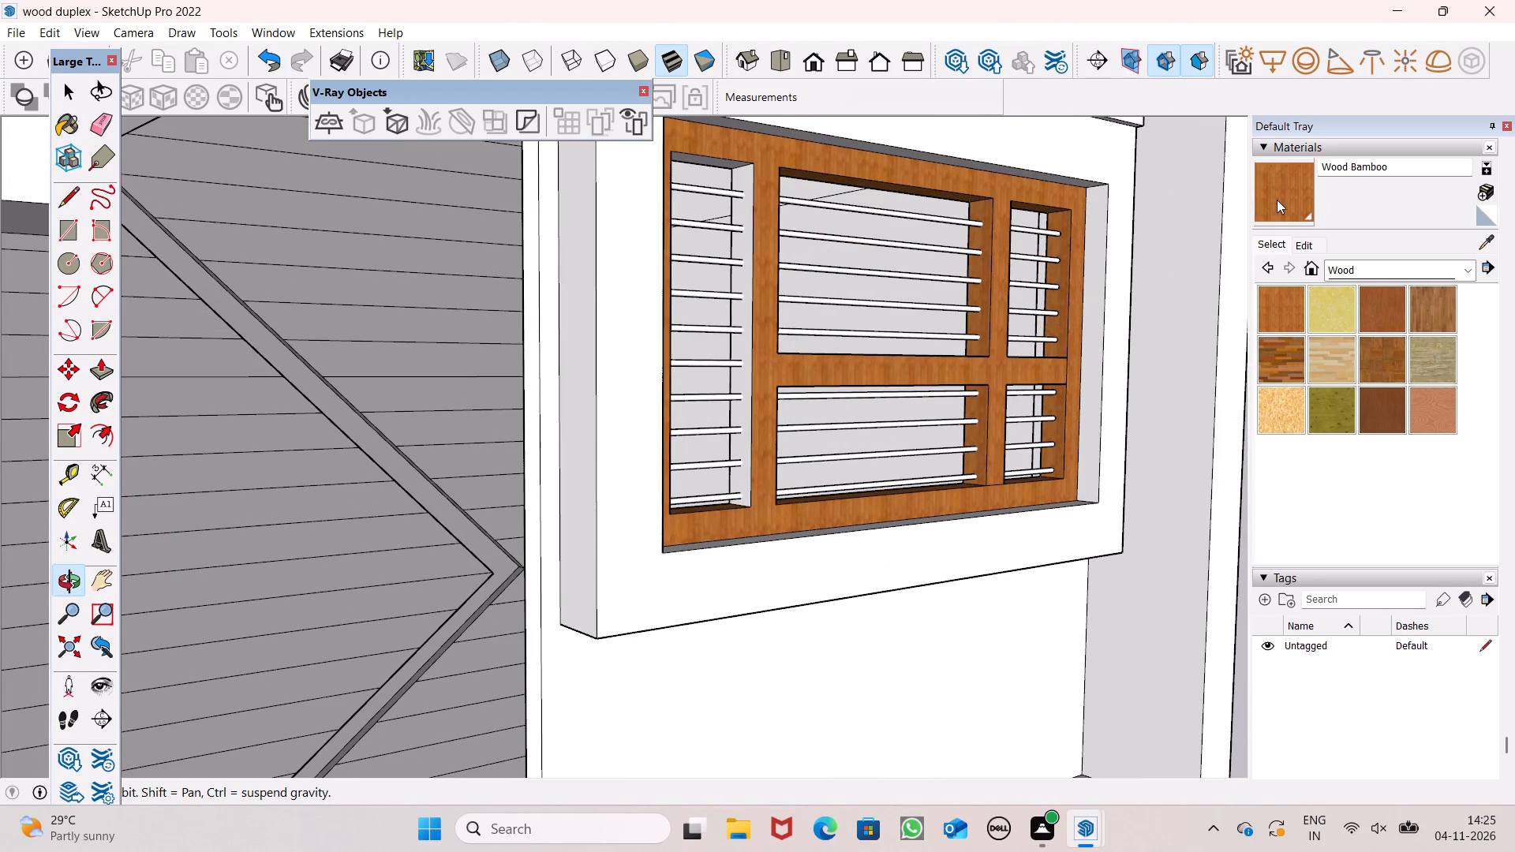
left_click(1277, 199)
scroll(747, 220, "up", 3)
left_click(744, 211)
scroll(791, 441, "down", 4)
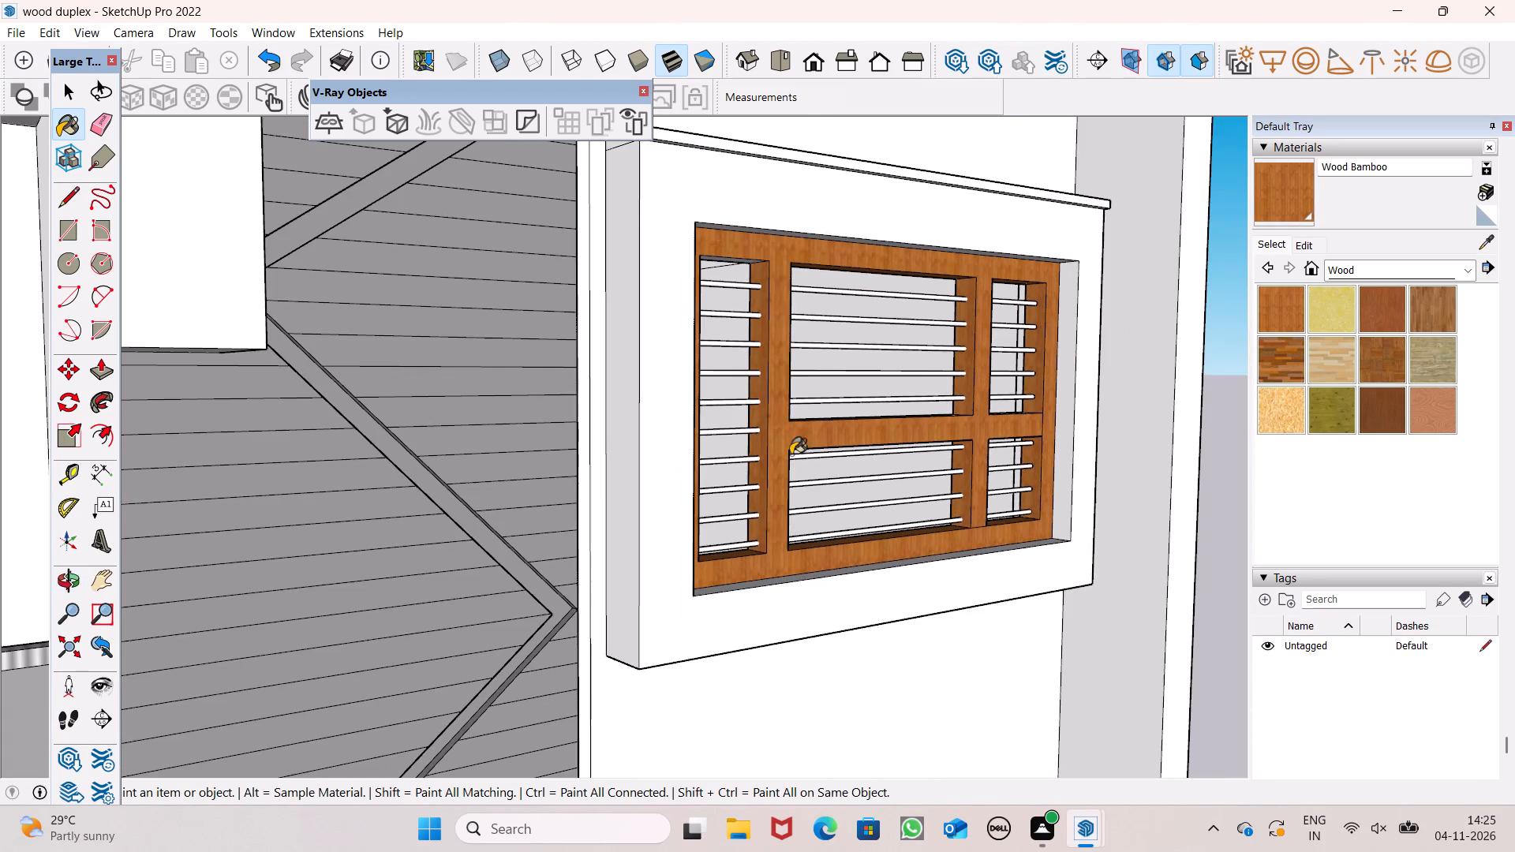
scroll(746, 262, "up", 12)
left_click(754, 268)
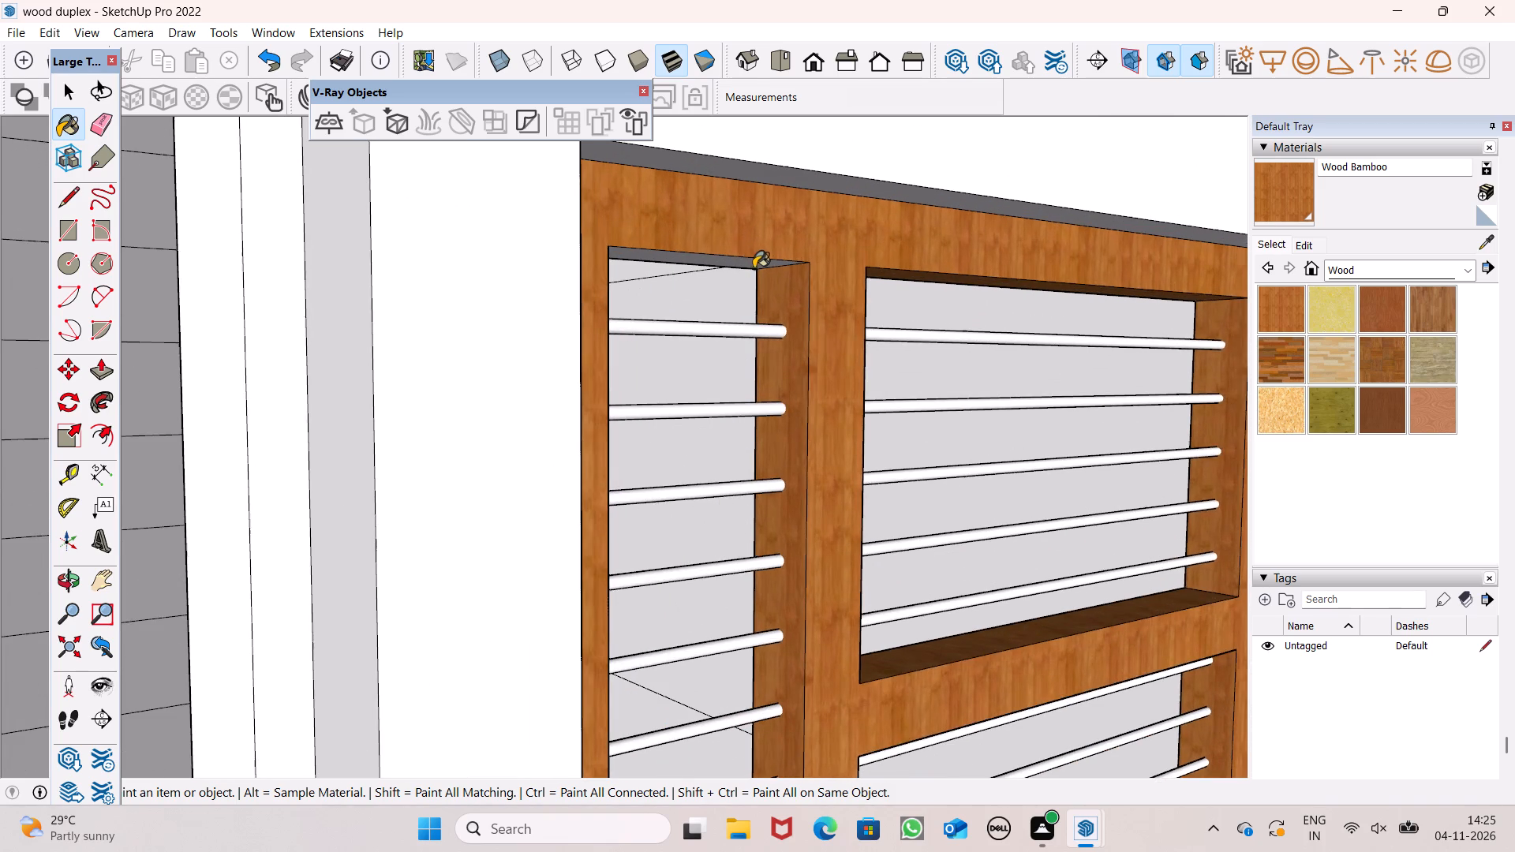
scroll(558, 277, "down", 13)
Paint the bottom reveal of the window's upper right-hand opening with Wood Bamboo.
scroll(950, 412, "up", 5)
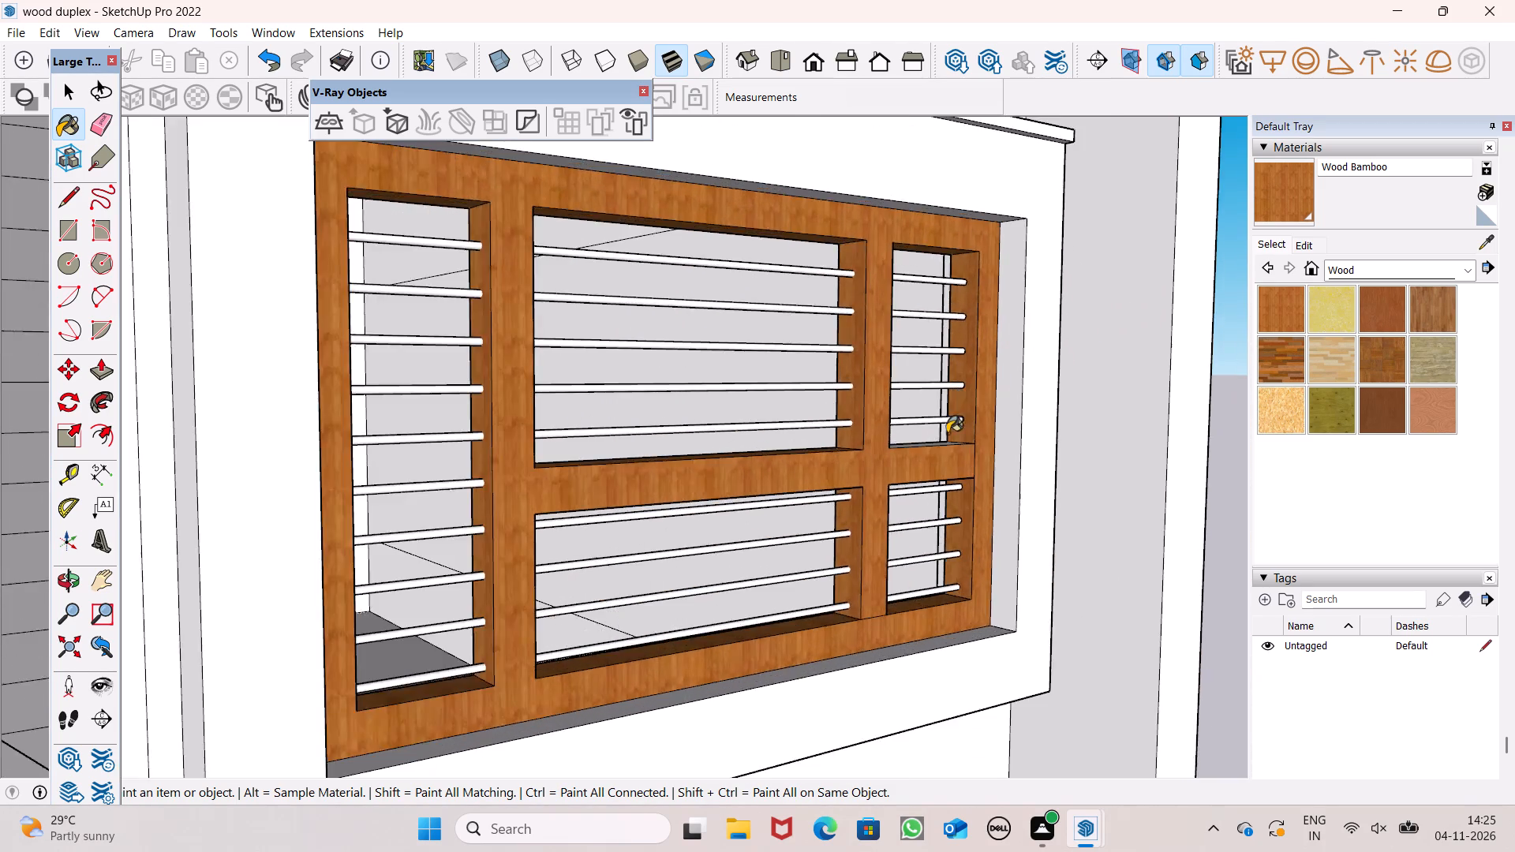
scroll(947, 433, "up", 11)
left_click(941, 466)
scroll(941, 466, "down", 5)
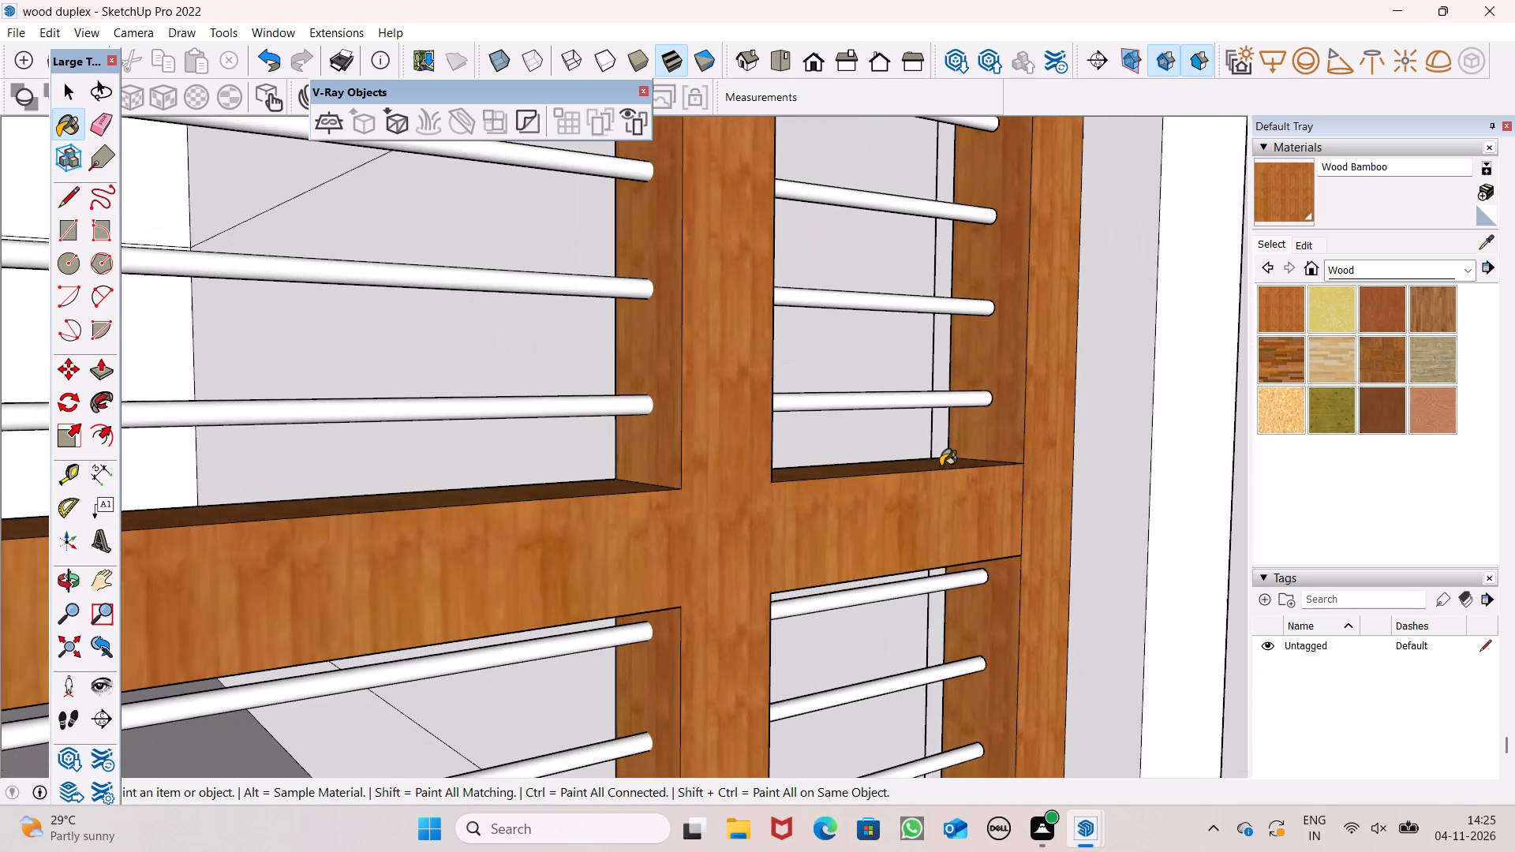
Paint the rear face of the upper-floor window frame with Wood Bamboo.
key("o")
left_click_drag(738, 506, 1424, 495)
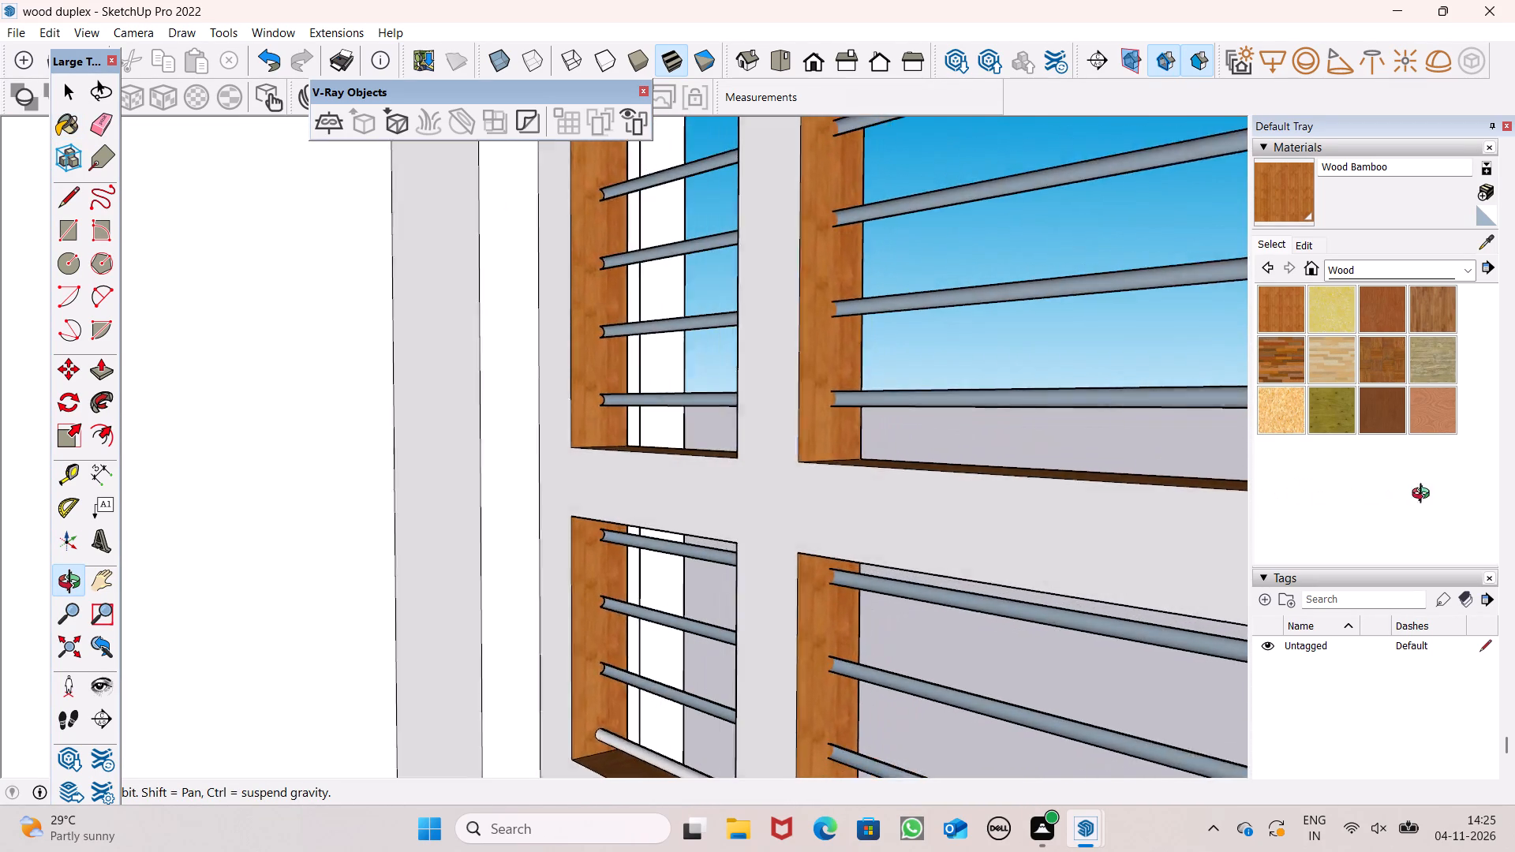
left_click_drag(1424, 495, 1513, 499)
left_click_drag(838, 457, 806, 470, "shift")
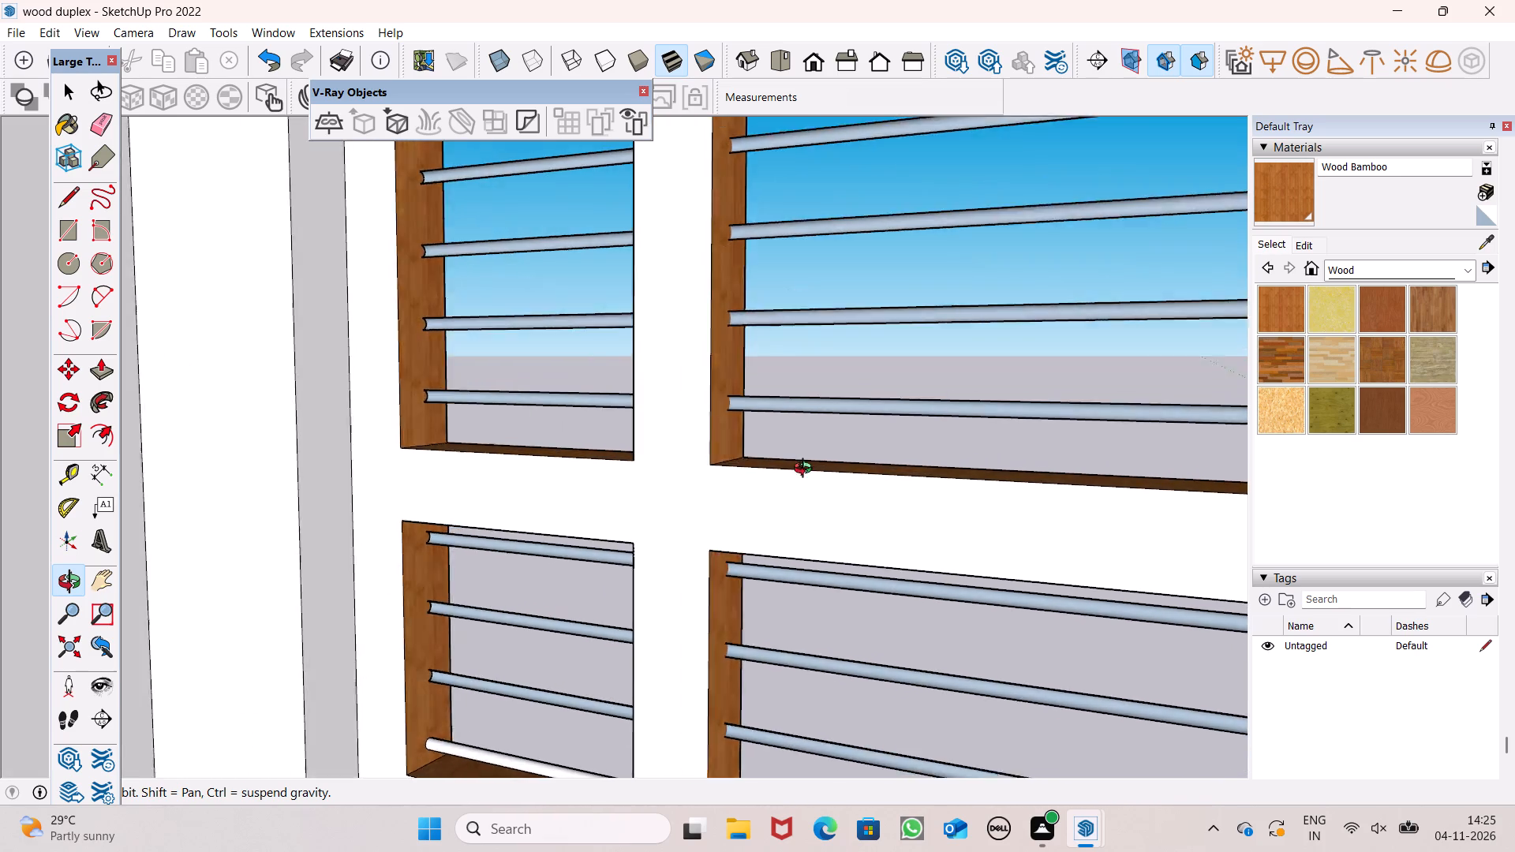
left_click_drag(806, 470, 778, 461, "shift")
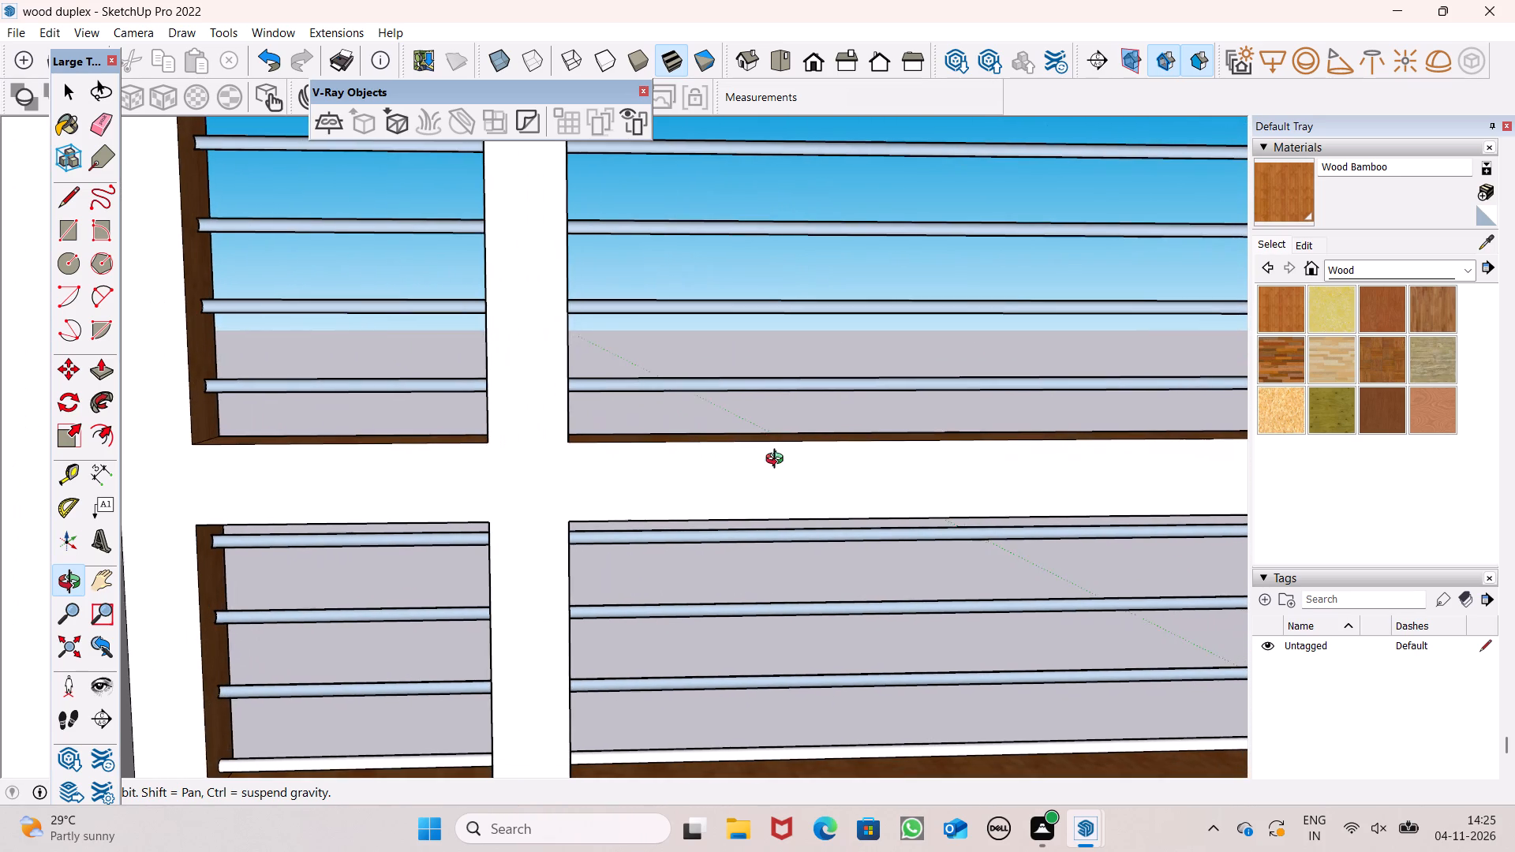
left_click_drag(778, 461, 900, 474, "shift")
left_click_drag(916, 408, 896, 440)
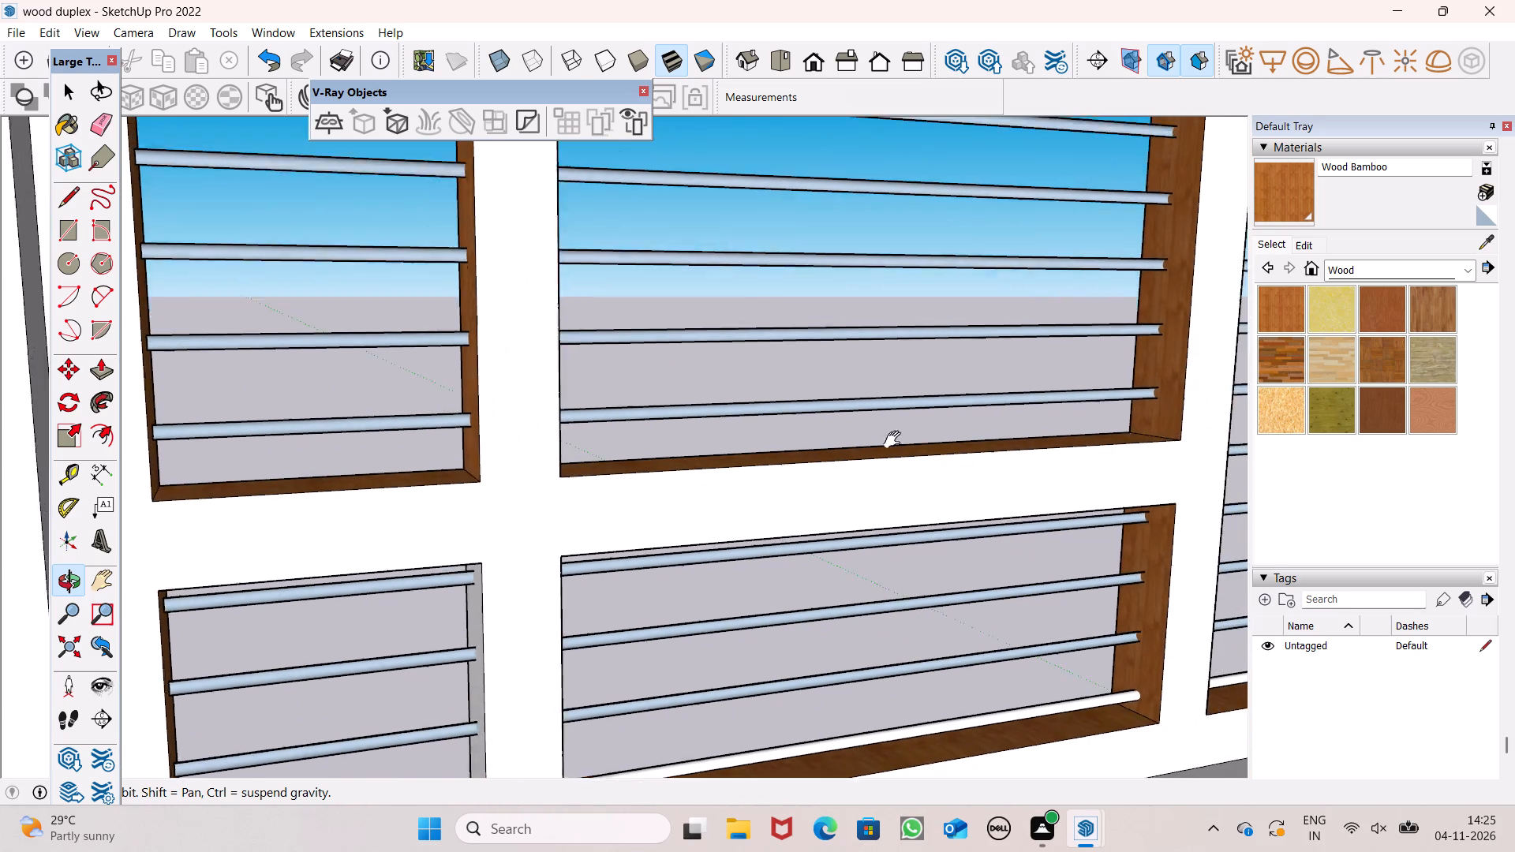
left_click_drag(896, 440, 852, 506)
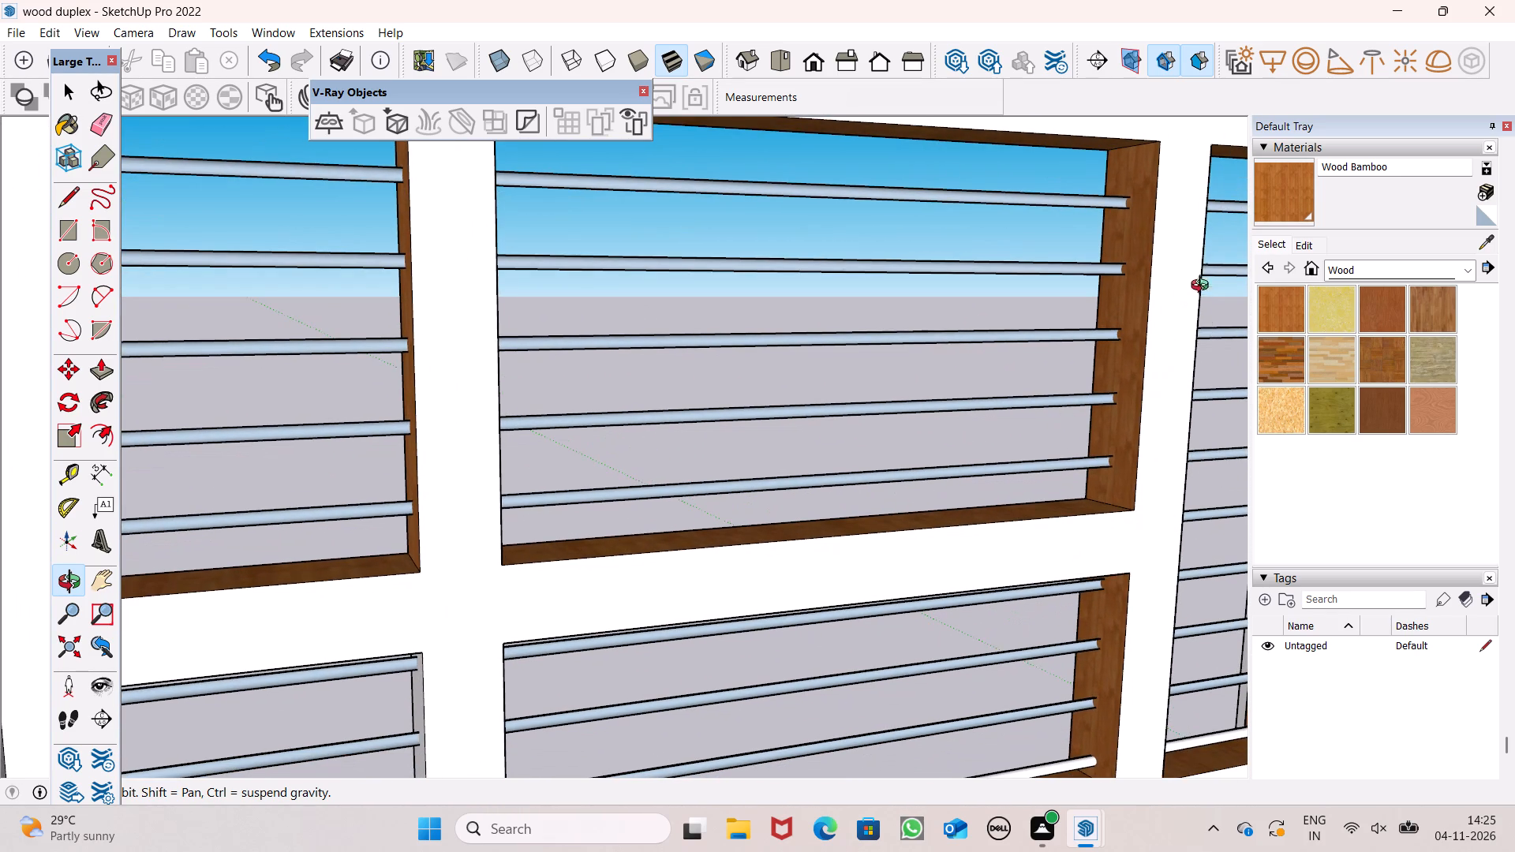
left_click(1263, 219)
left_click(1173, 387)
Return to the front of the house and examine the wood finishes across the whole facade.
scroll(1036, 383, "down", 1)
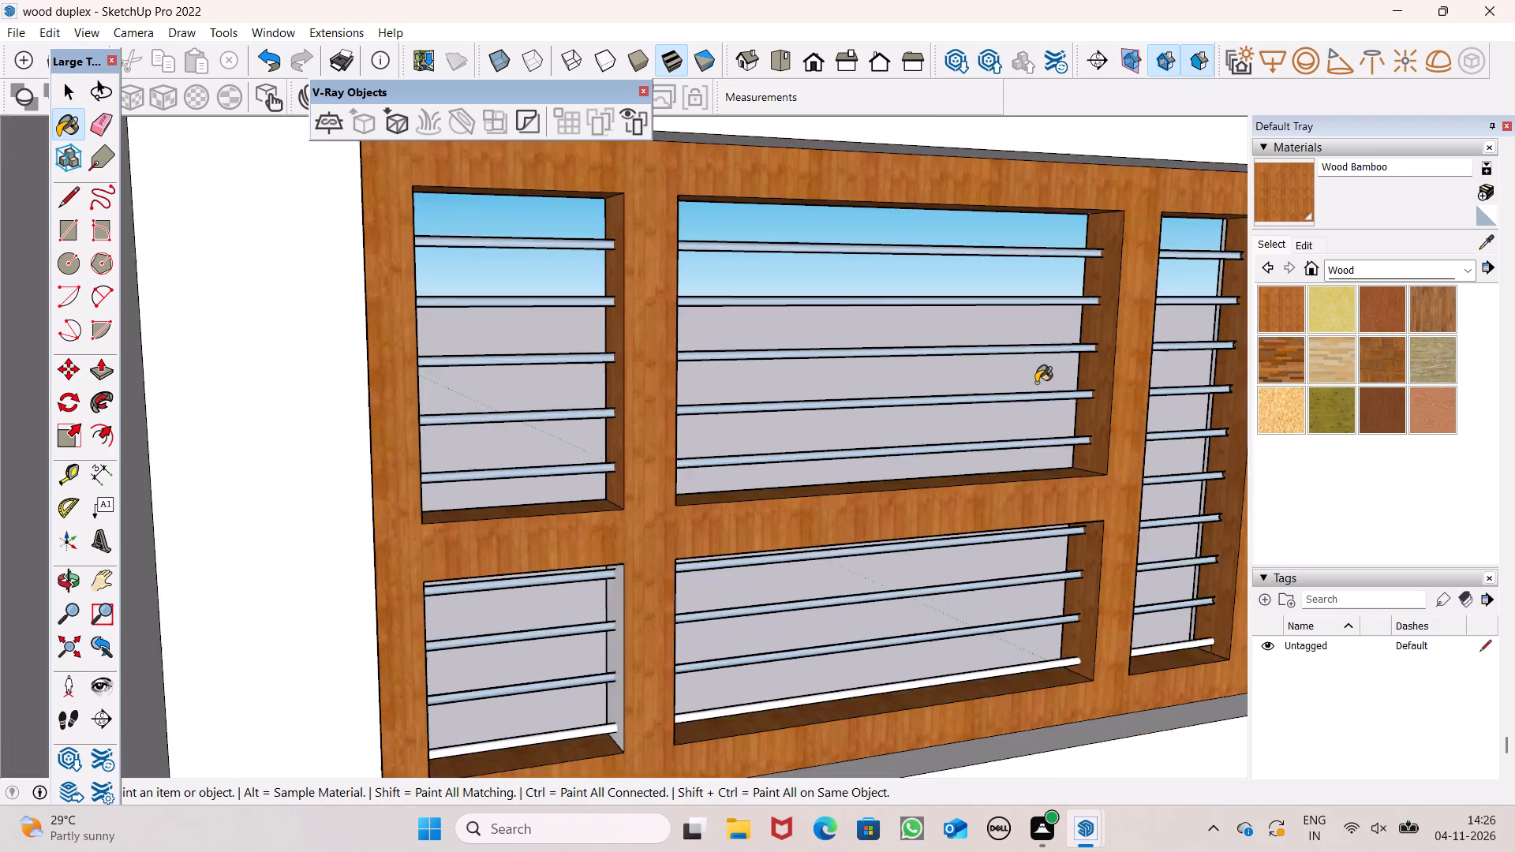
scroll(1036, 383, "down", 1)
left_click(818, 66)
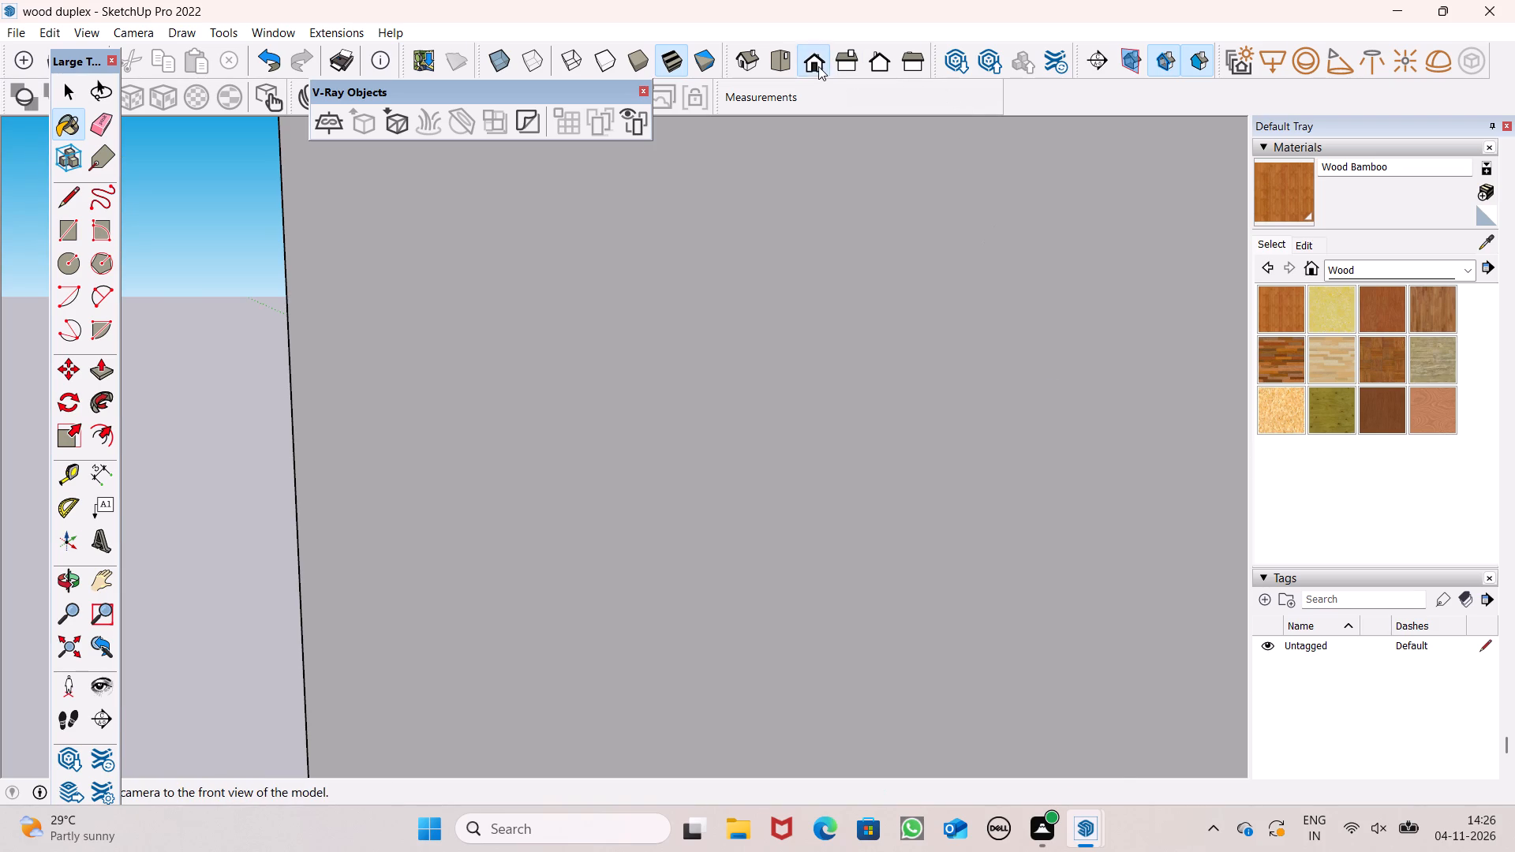
scroll(749, 325, "down", 8)
key("o")
left_click_drag(767, 461, 833, 508)
left_click_drag(751, 477, 834, 517, "shift")
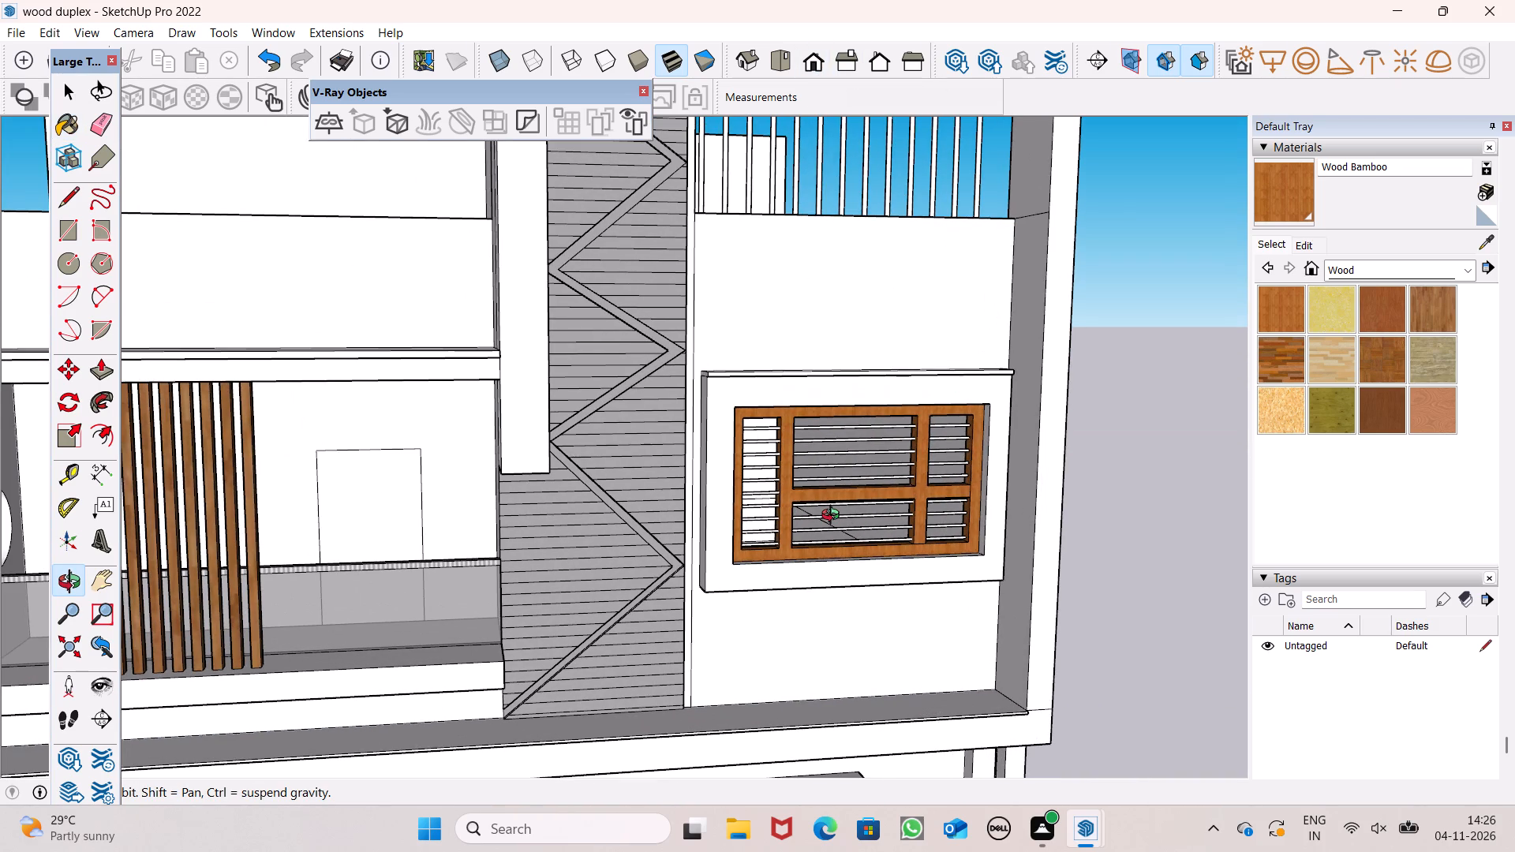
scroll(807, 480, "down", 5)
left_click_drag(801, 540, 761, 480)
left_click_drag(761, 480, 754, 454, "shift")
scroll(754, 448, "down", 1)
scroll(754, 448, "up", 1)
scroll(754, 448, "down", 1)
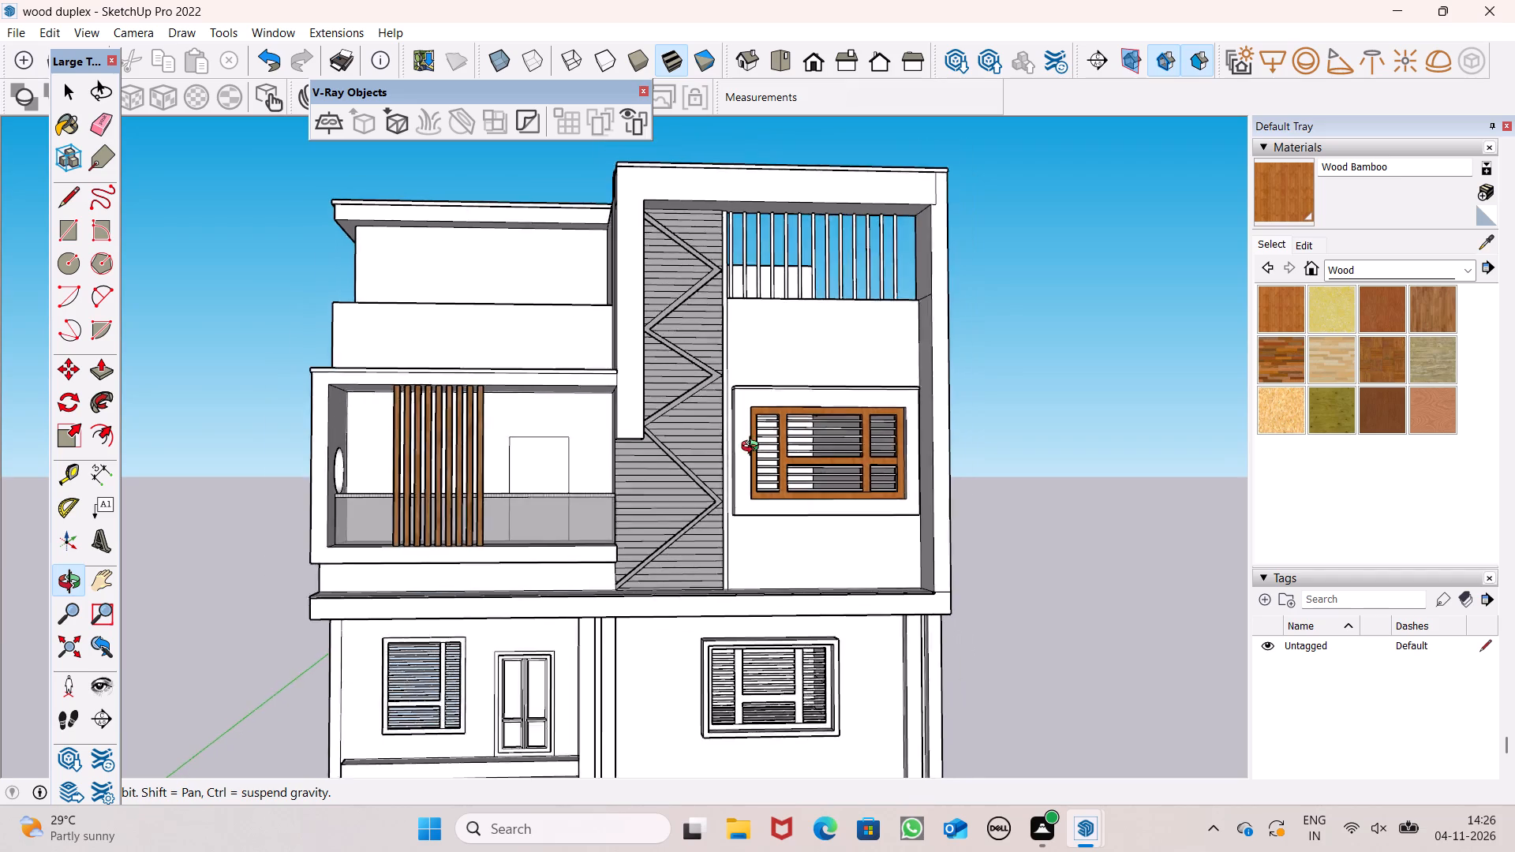
scroll(754, 448, "down", 1)
left_click_drag(771, 480, 792, 494)
Review the Wood Bamboo material's editable colour, texture and opacity settings.
left_click(1311, 248)
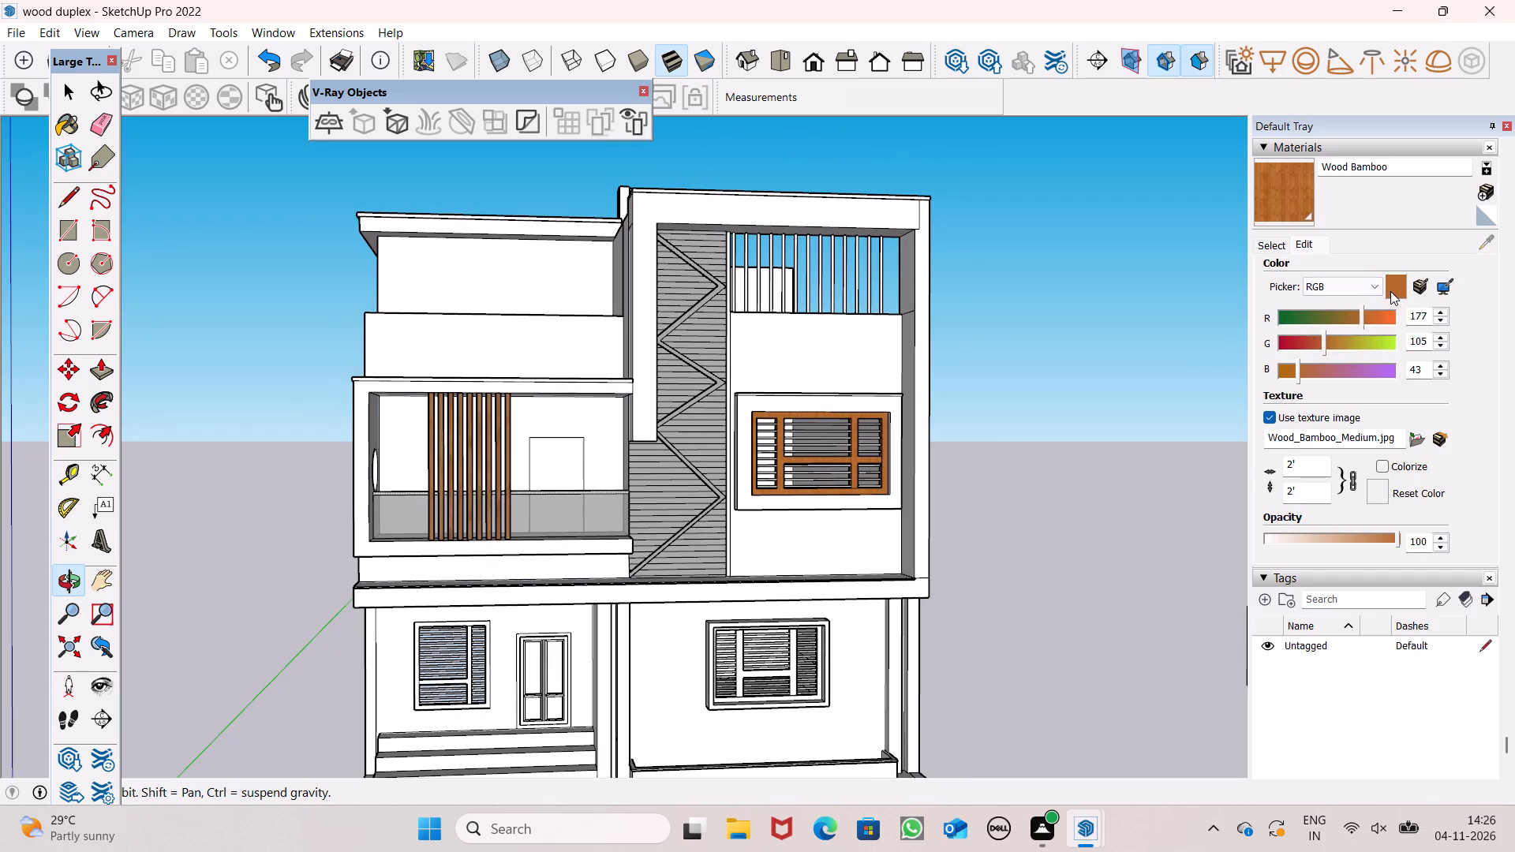
scroll(1319, 409, "down", 4)
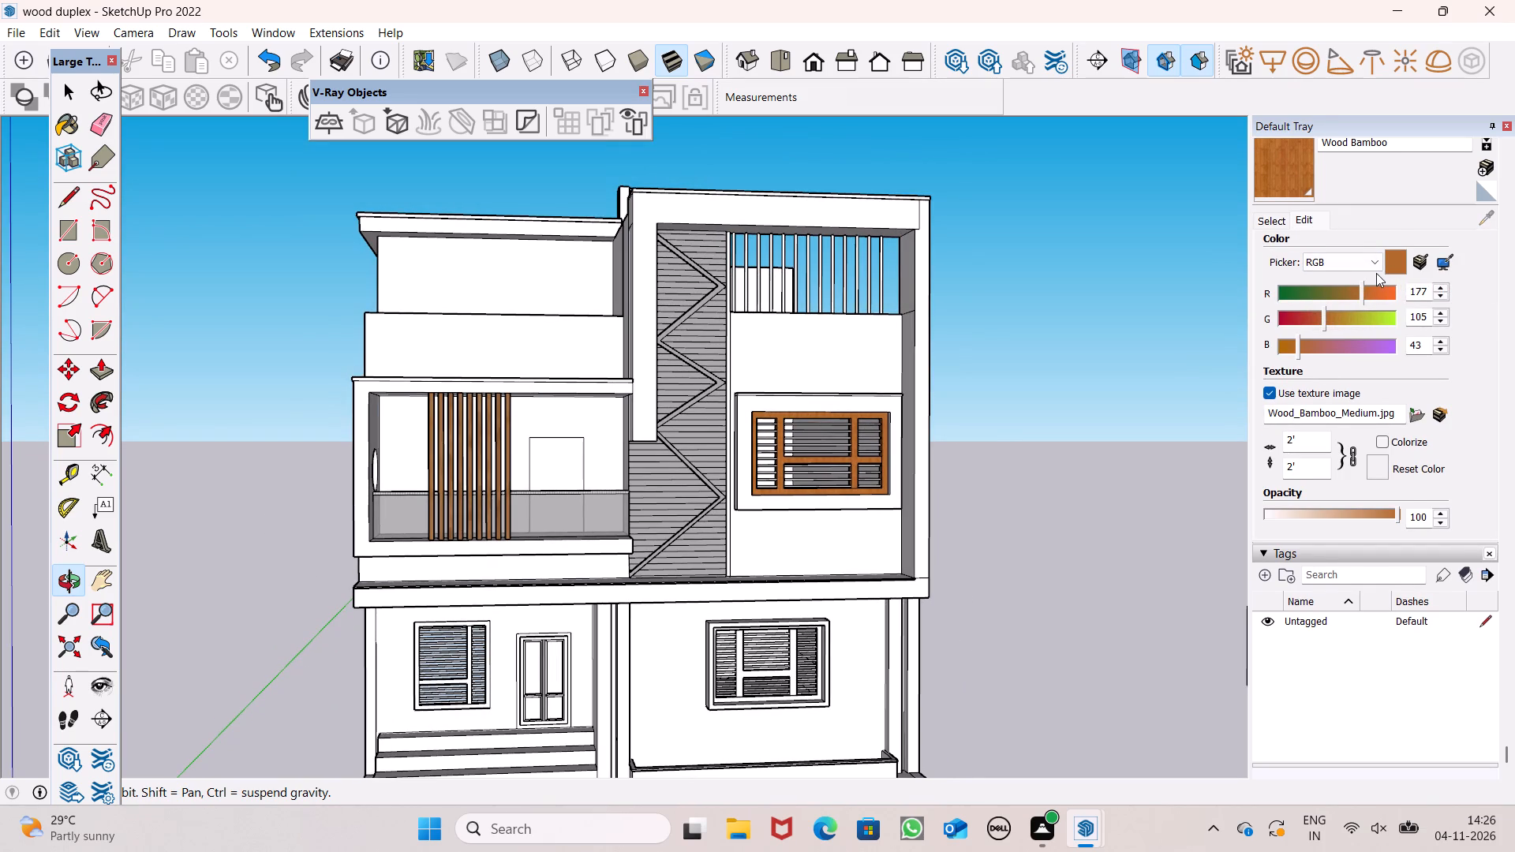
scroll(1376, 273, "up", 2)
scroll(1330, 252, "down", 2)
scroll(1330, 252, "up", 1)
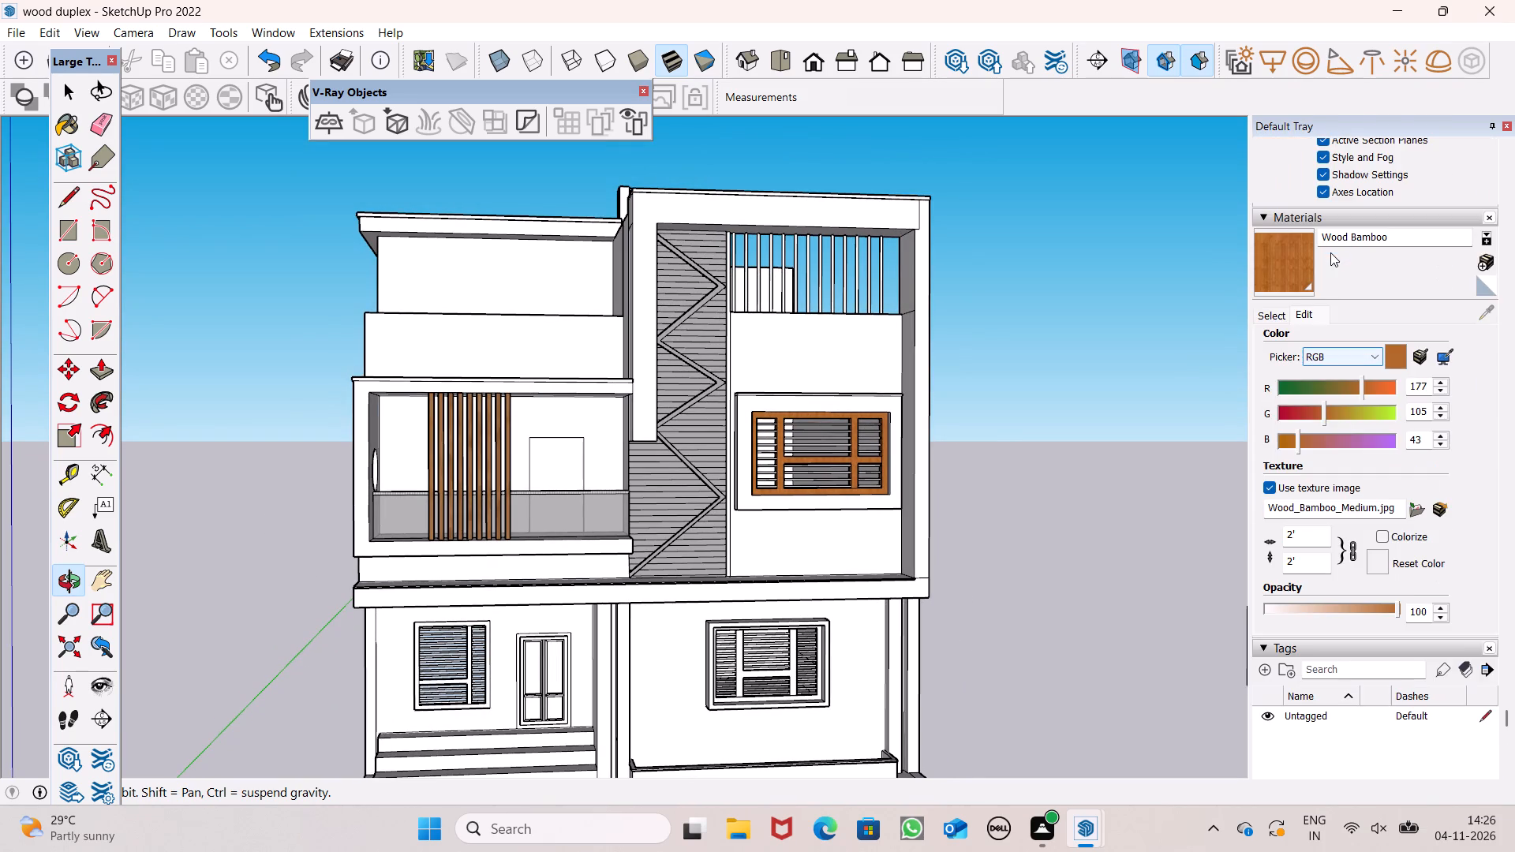
left_click(1304, 318)
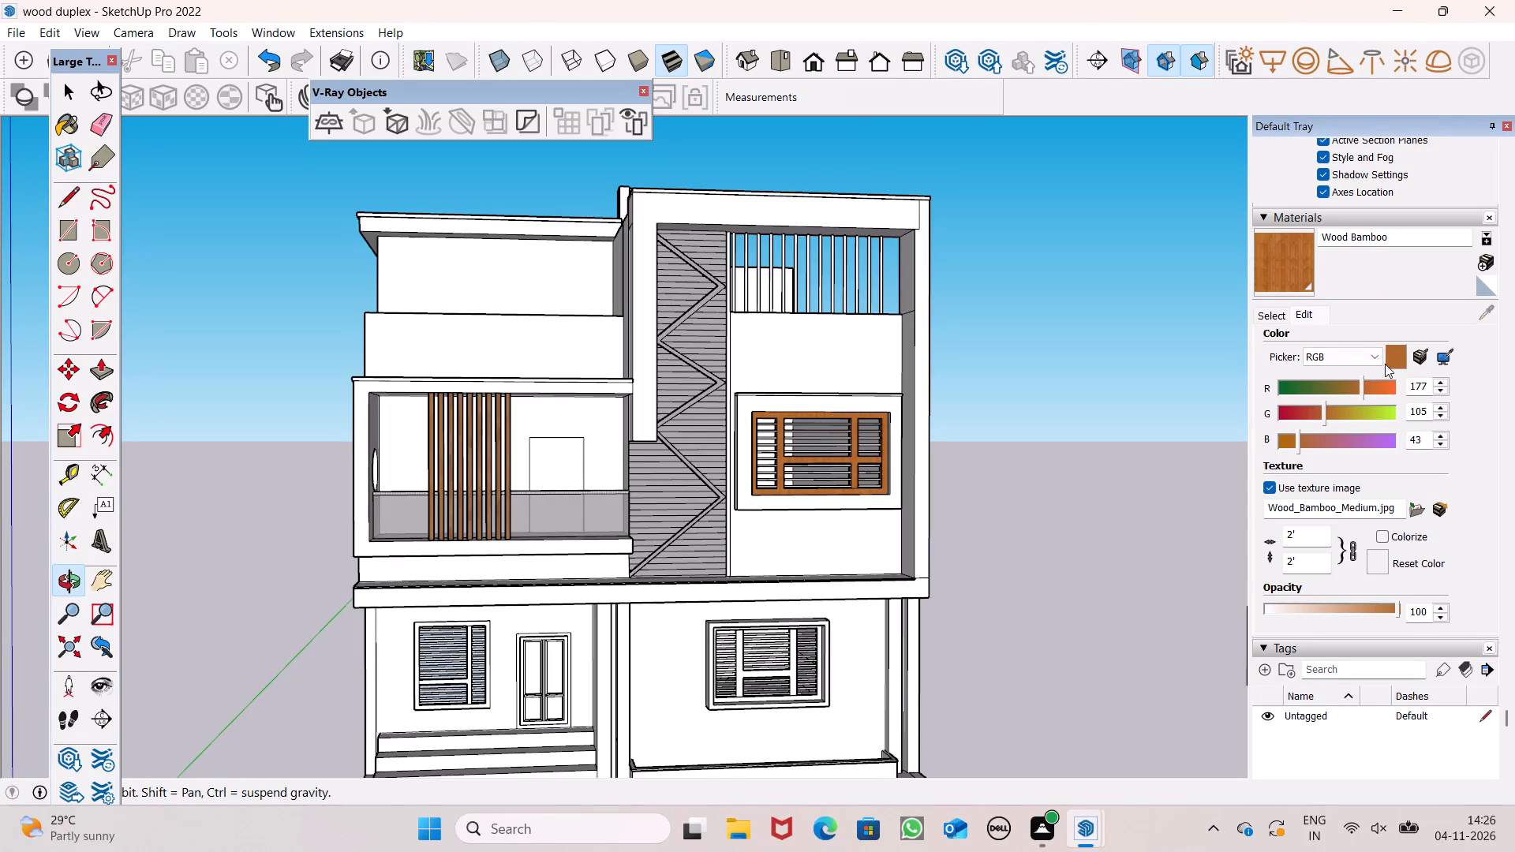
scroll(1349, 387, "down", 3)
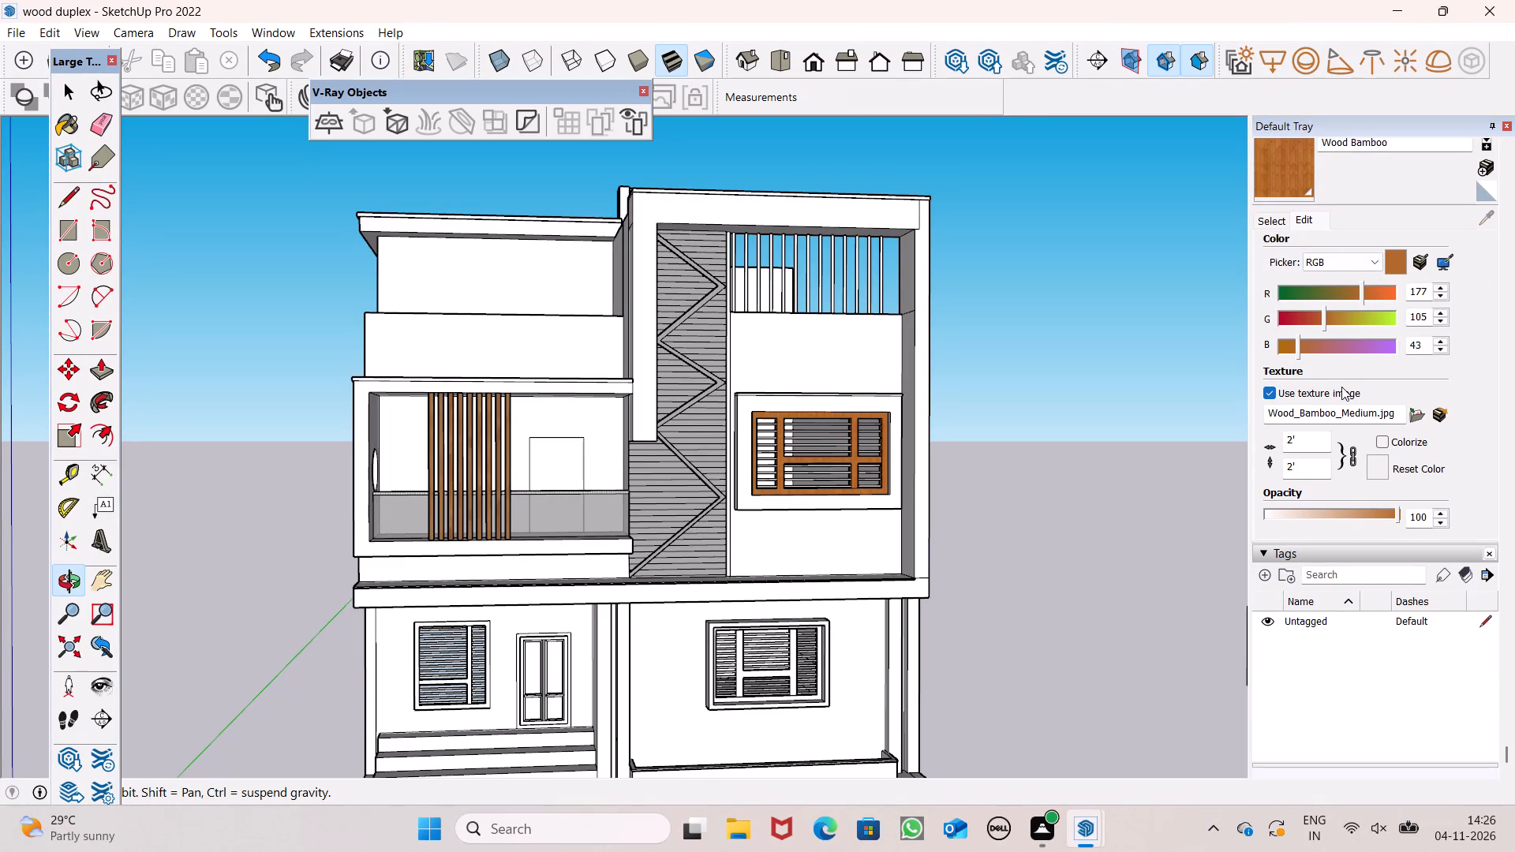
scroll(1341, 387, "down", 1)
scroll(1355, 454, "down", 3)
scroll(1358, 509, "up", 3)
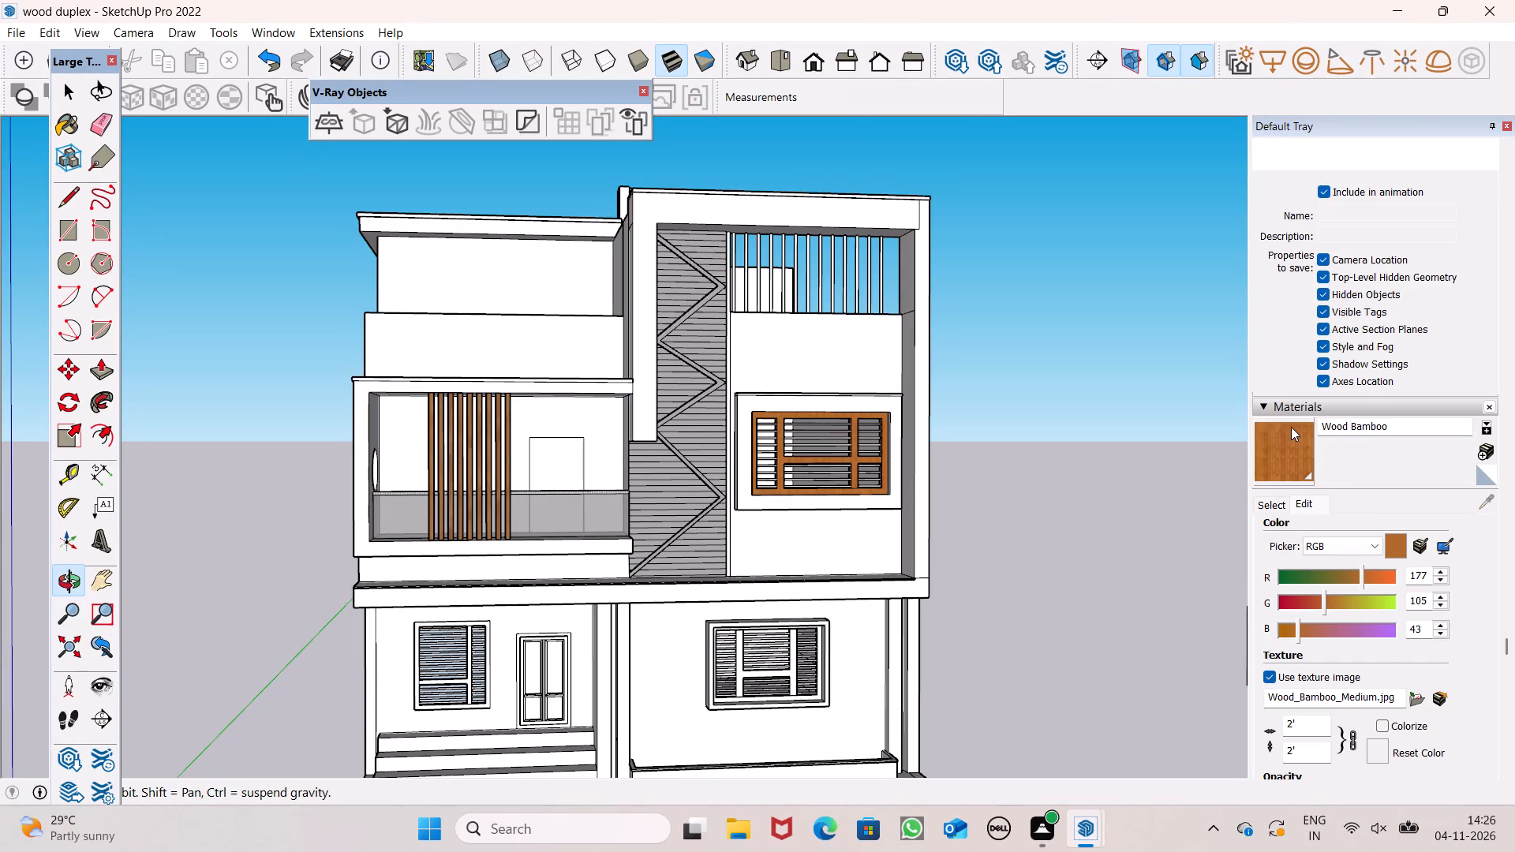
scroll(1280, 370, "down", 2)
left_click(1277, 319)
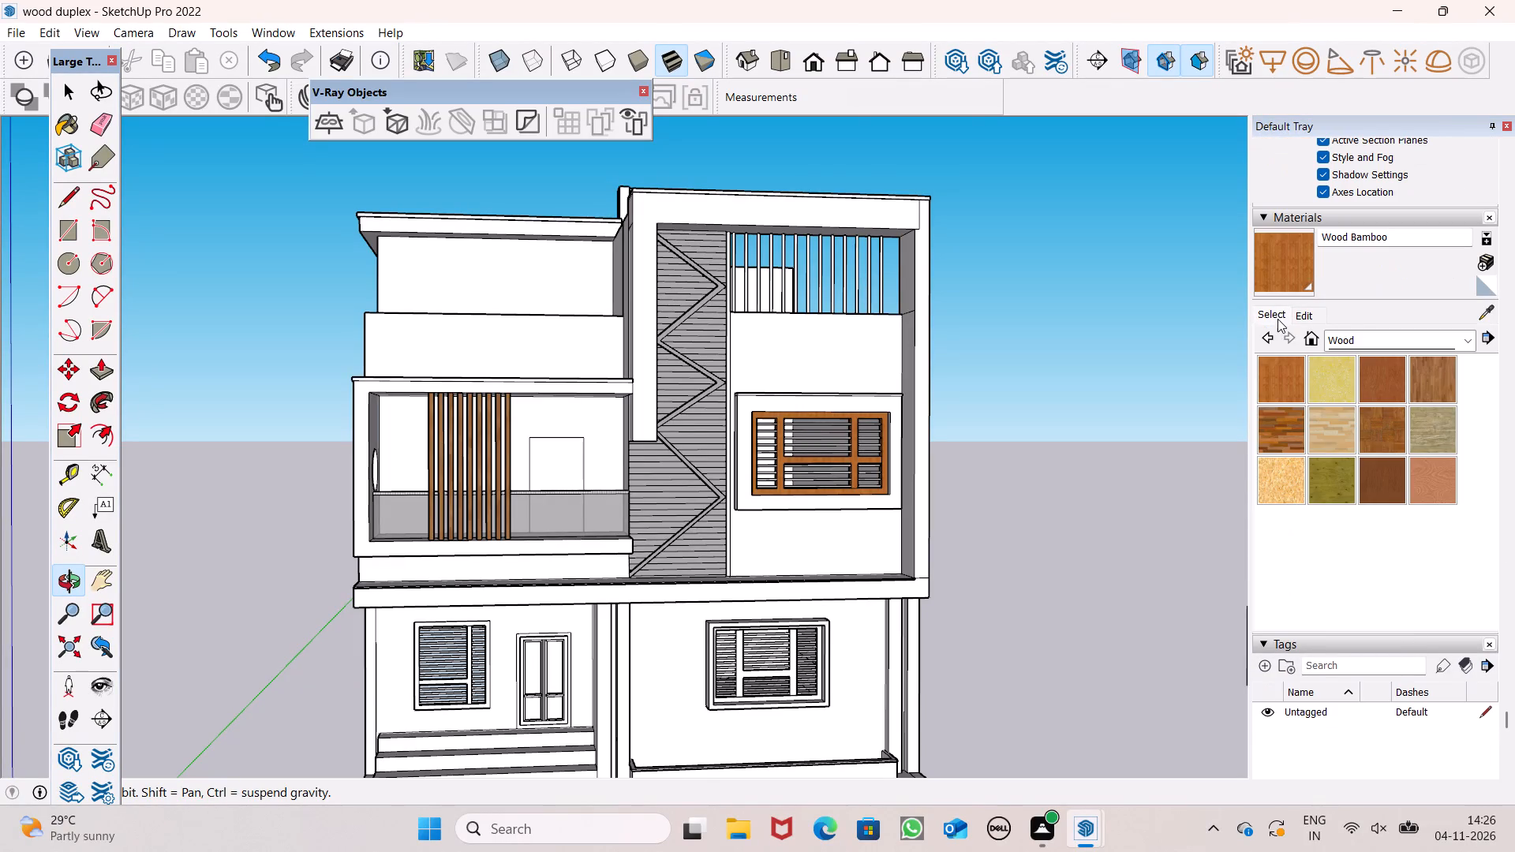
left_click(1296, 314)
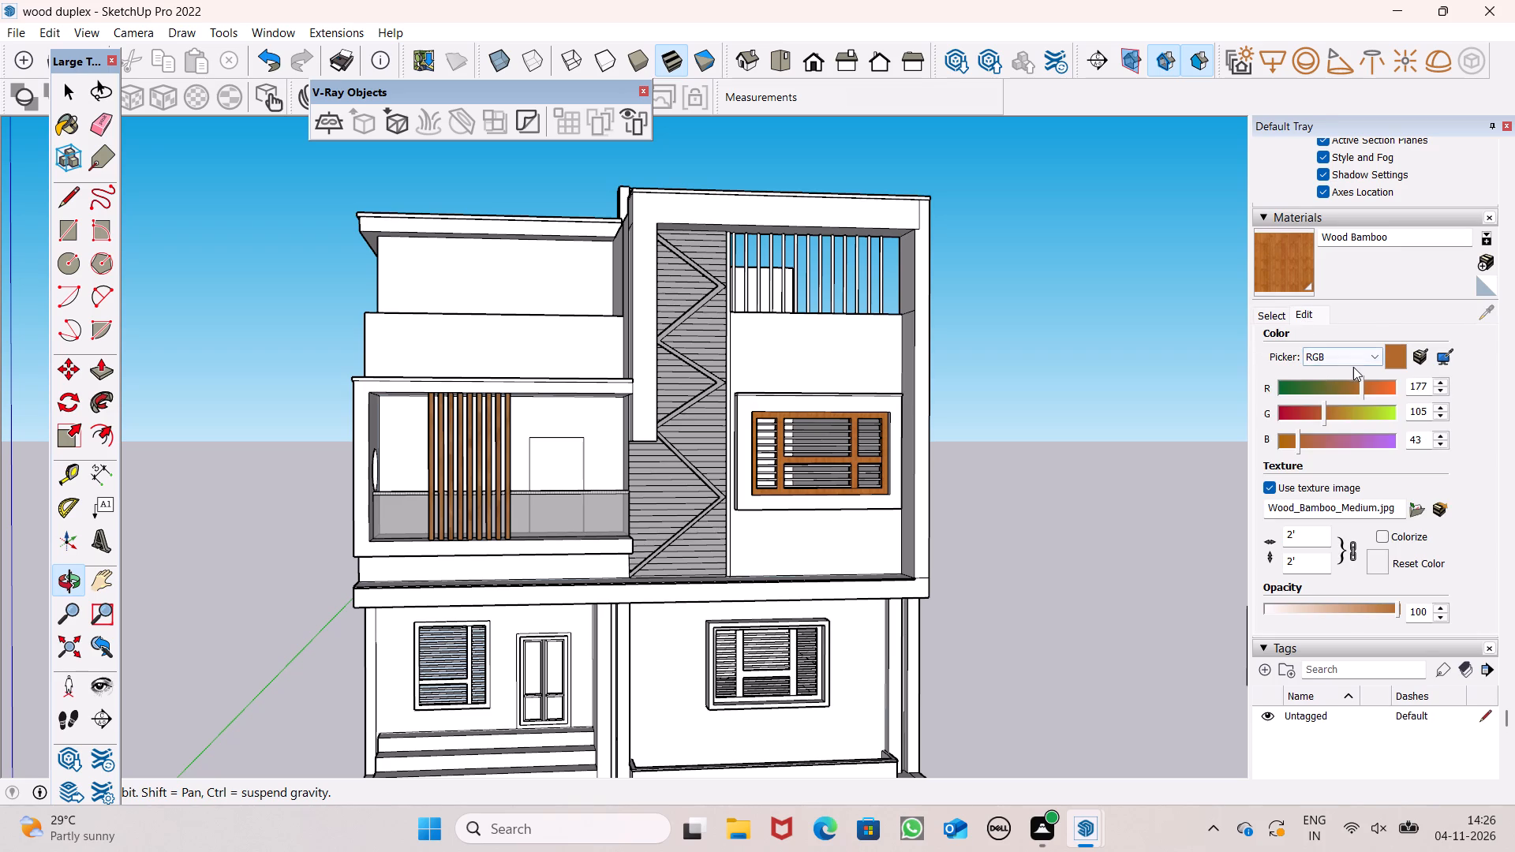
scroll(1353, 366, "up", 1)
scroll(1353, 366, "down", 1)
scroll(1393, 475, "down", 1)
scroll(1401, 473, "up", 1)
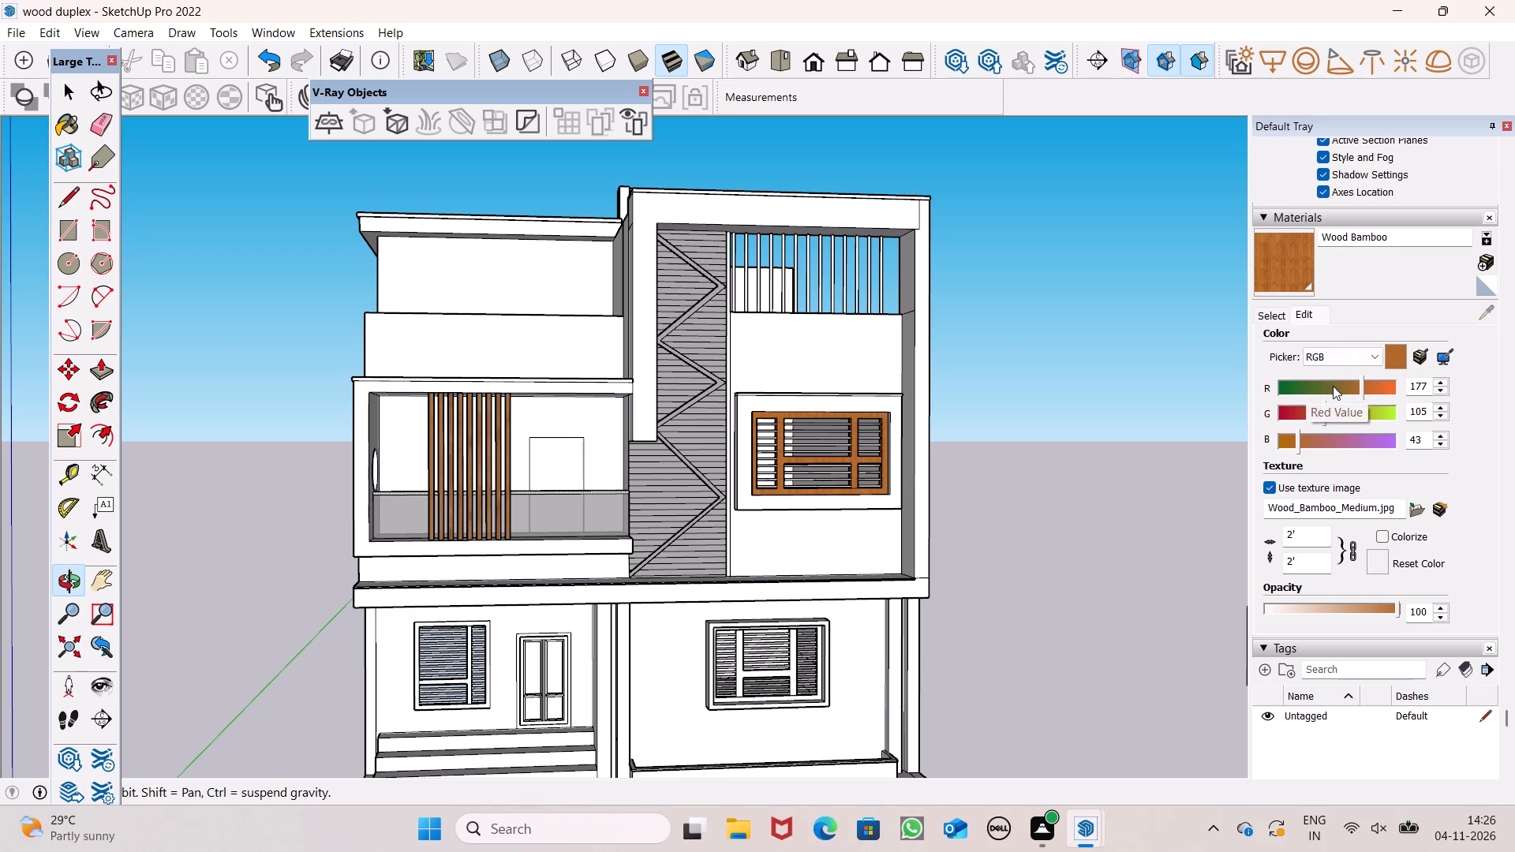
left_click(1308, 313)
scroll(1354, 372, "down", 1)
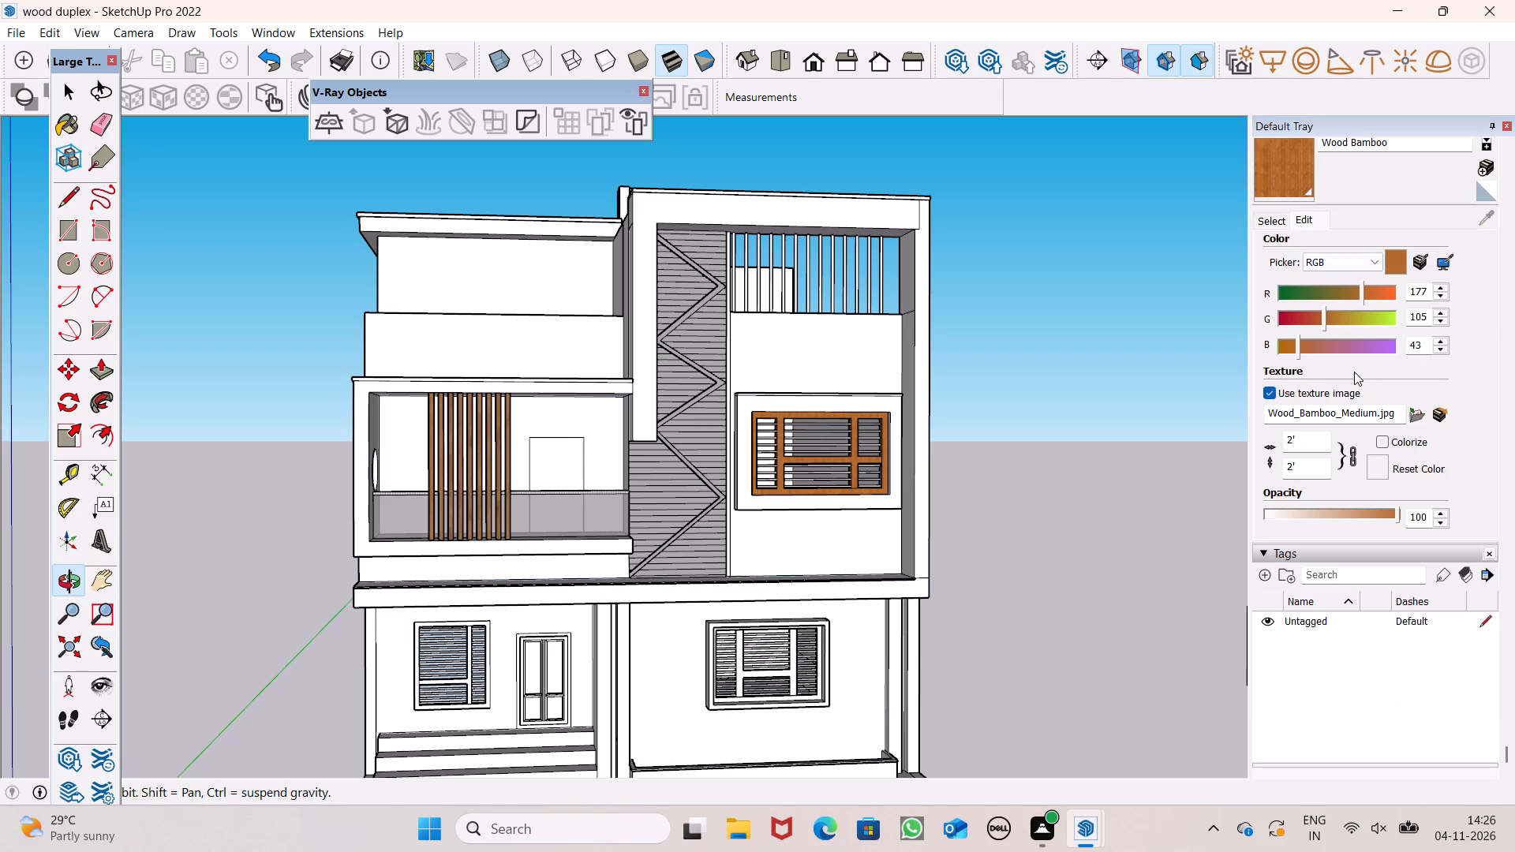
scroll(1354, 372, "down", 1)
scroll(1355, 369, "up", 1)
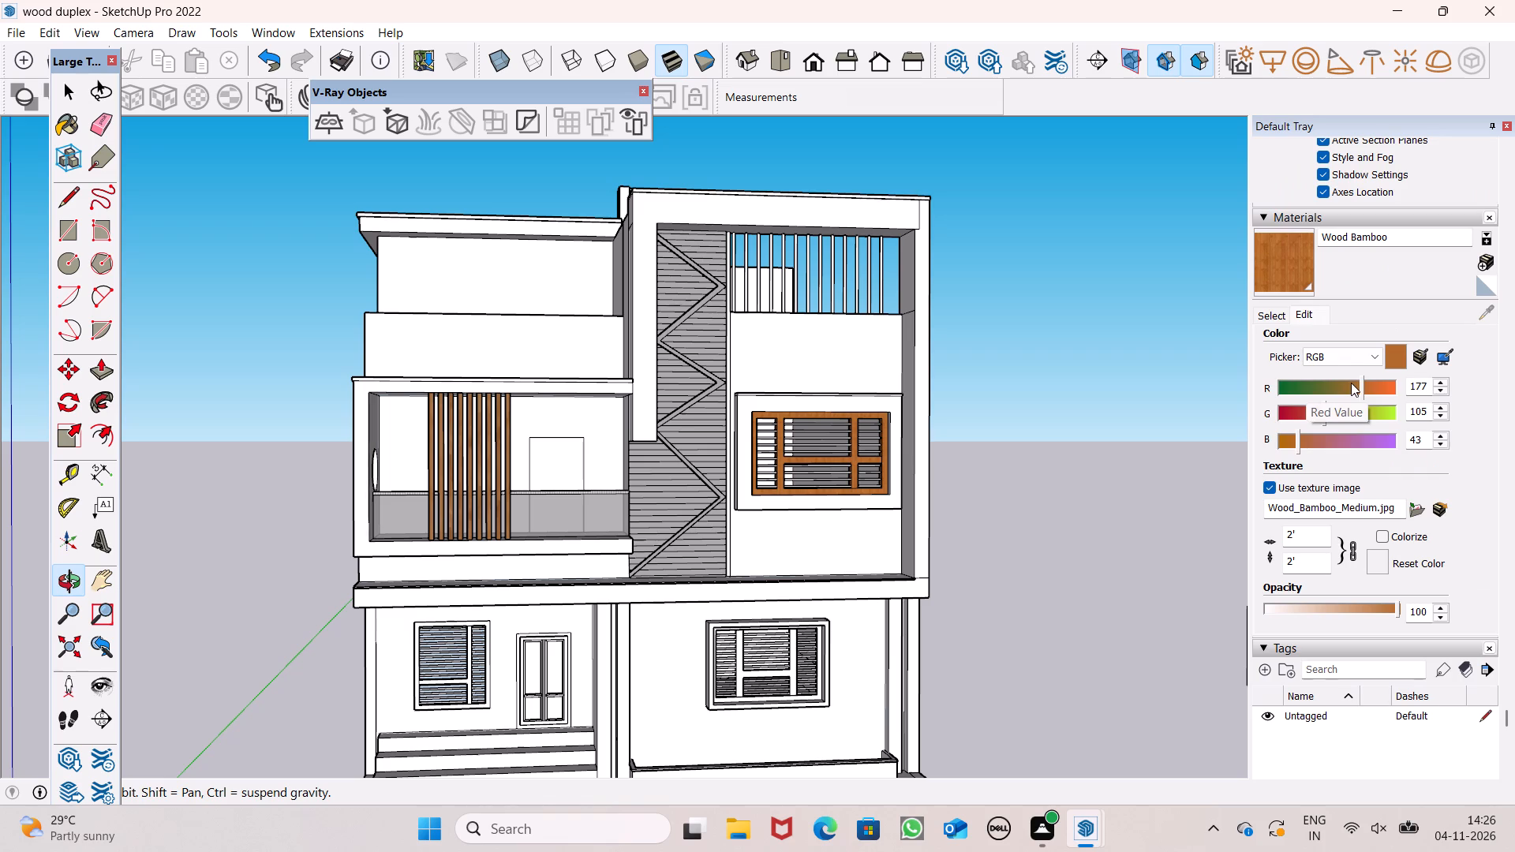
left_click(1294, 315)
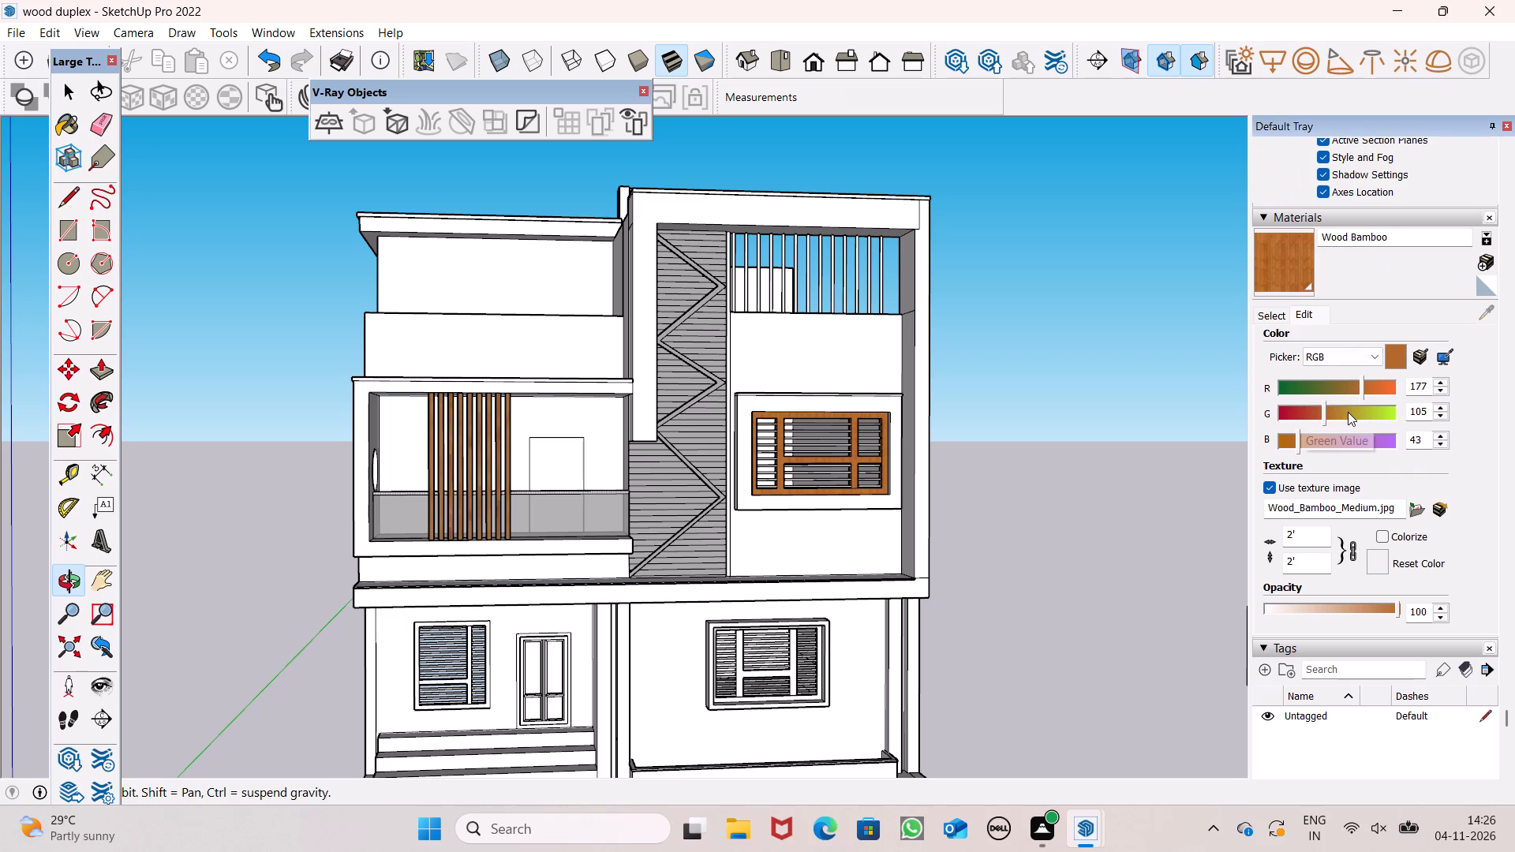
Adjust the Wood Bamboo material's colour to red 195, green 96 and blue 35.
left_click(1286, 441)
left_click(1301, 435)
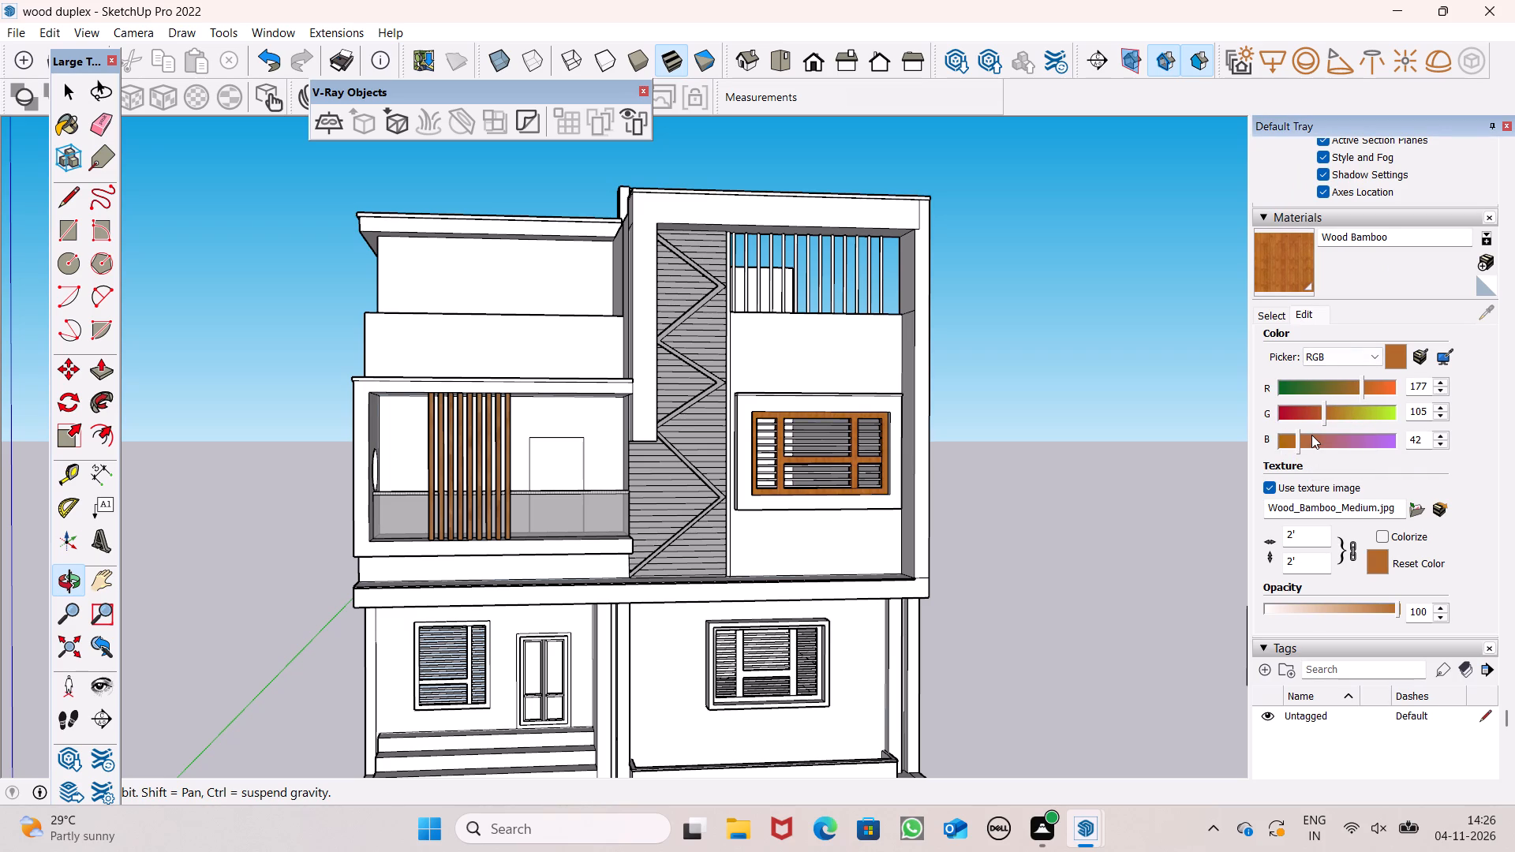
left_click(1308, 434)
left_click(1298, 438)
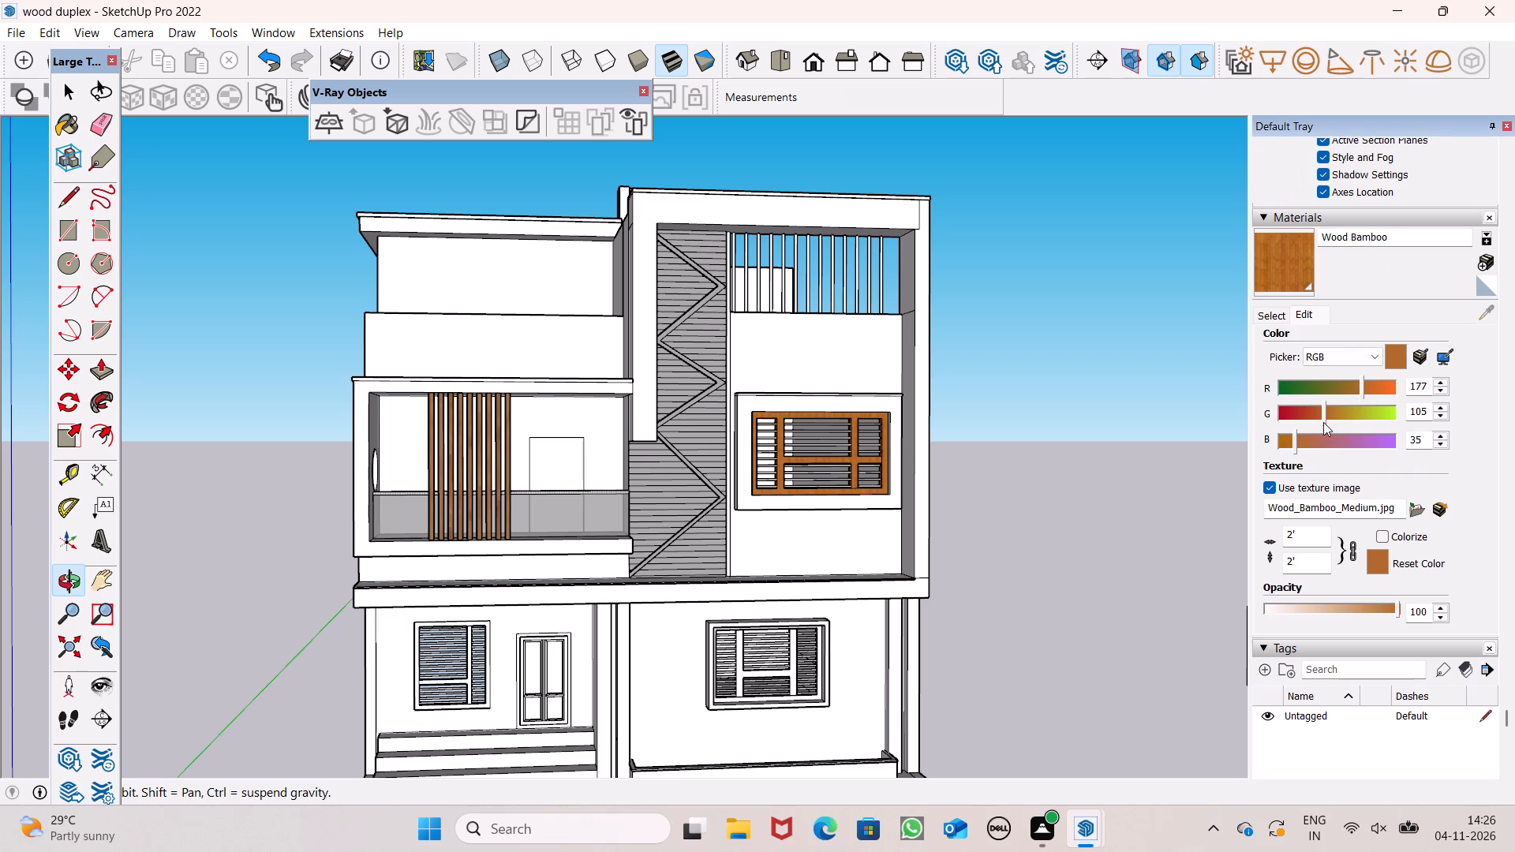
left_click(1324, 409)
left_click(1366, 383)
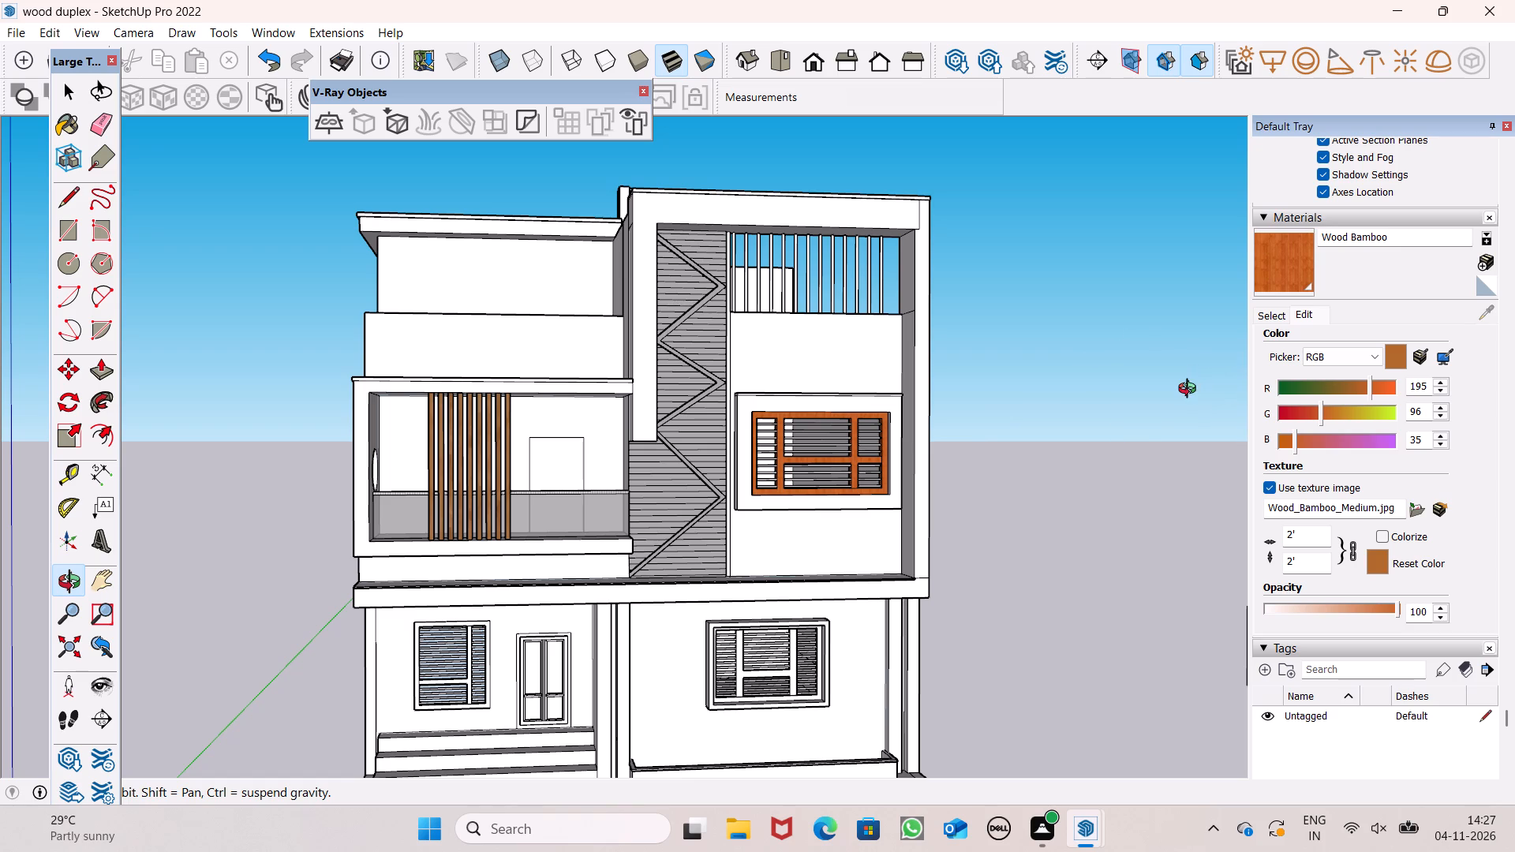
Examine the recoloured upper-floor window frame against the rest of the facade from several angles.
scroll(964, 437, "down", 3)
left_click_drag(949, 445, 886, 469)
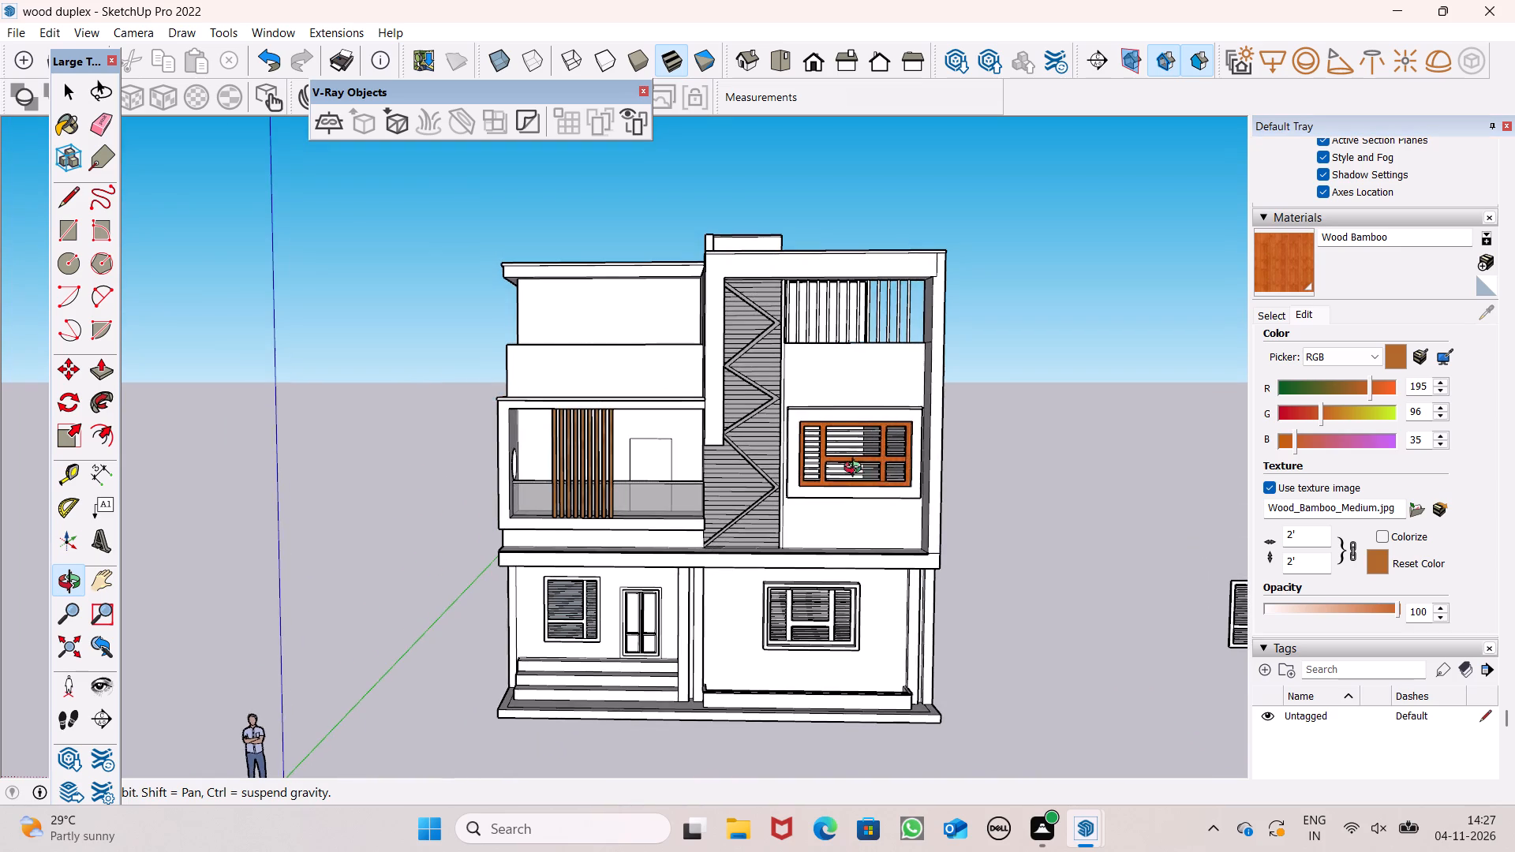
left_click_drag(799, 476, 1001, 519)
scroll(761, 454, "up", 4)
left_click_drag(761, 454, 784, 483, "shift")
left_click_drag(784, 483, 640, 518)
scroll(716, 509, "up", 2)
left_click_drag(754, 508, 717, 445, "shift")
left_click_drag(772, 518, 775, 421)
scroll(797, 440, "down", 2)
left_click_drag(857, 516, 839, 488, "shift")
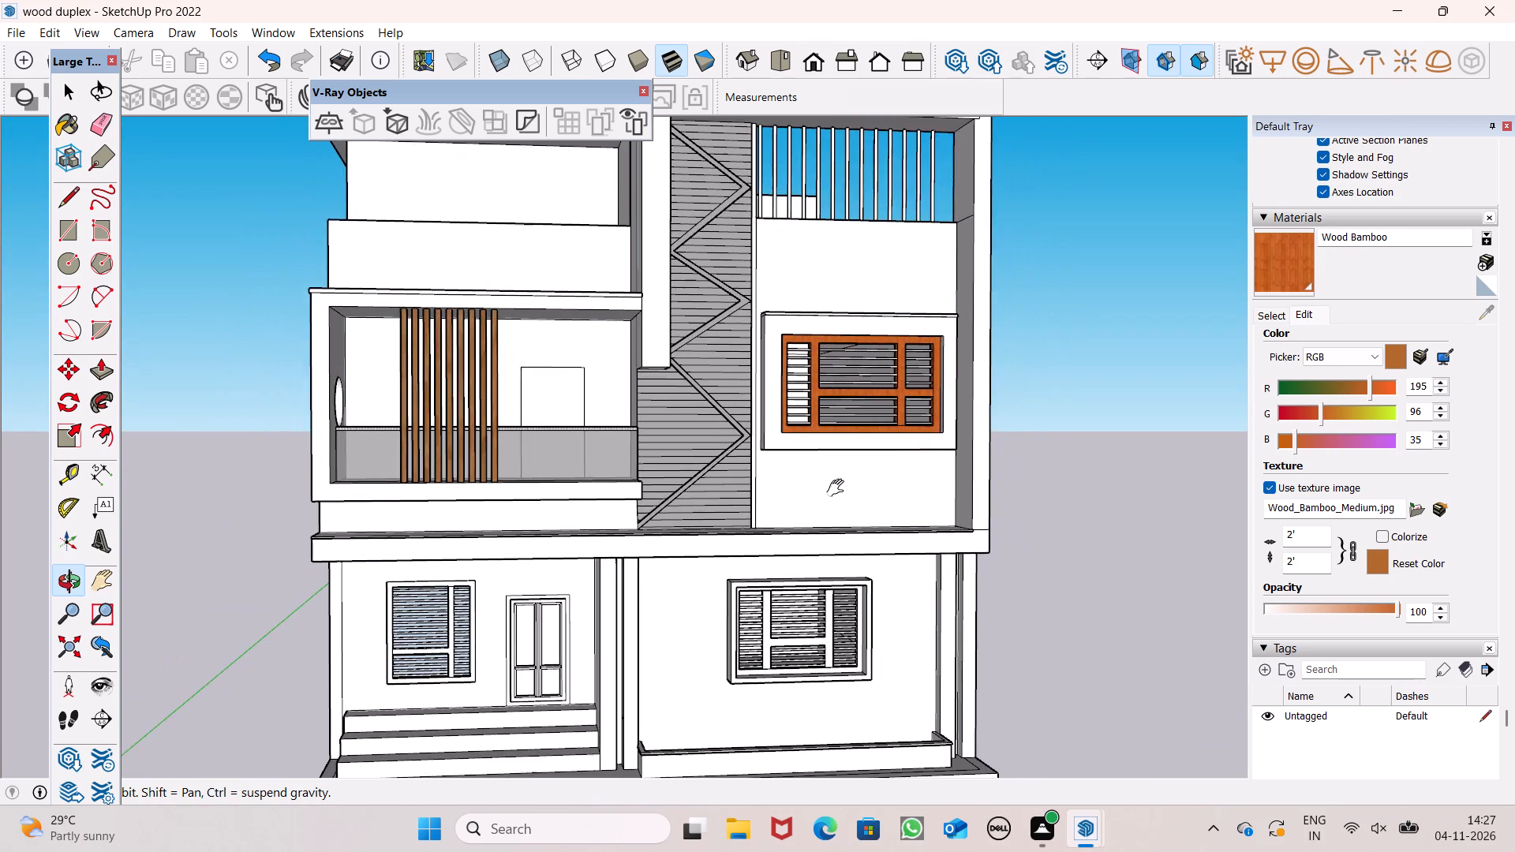
left_click_drag(839, 488, 824, 494, "shift")
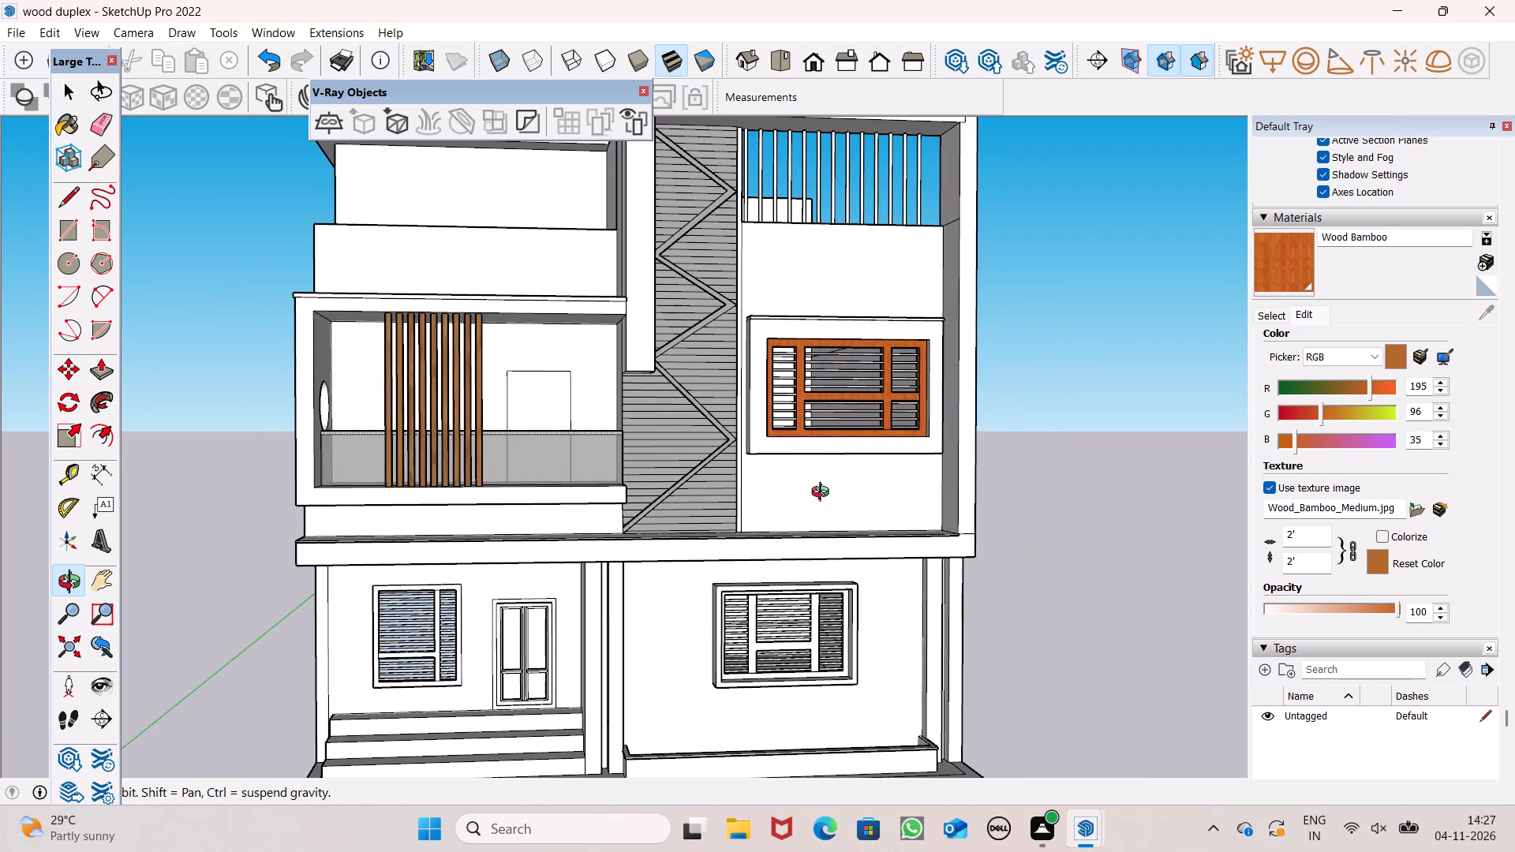
Lower the blue value of the Wood Bamboo colour to 5.
left_click(1285, 435)
left_click(1285, 435)
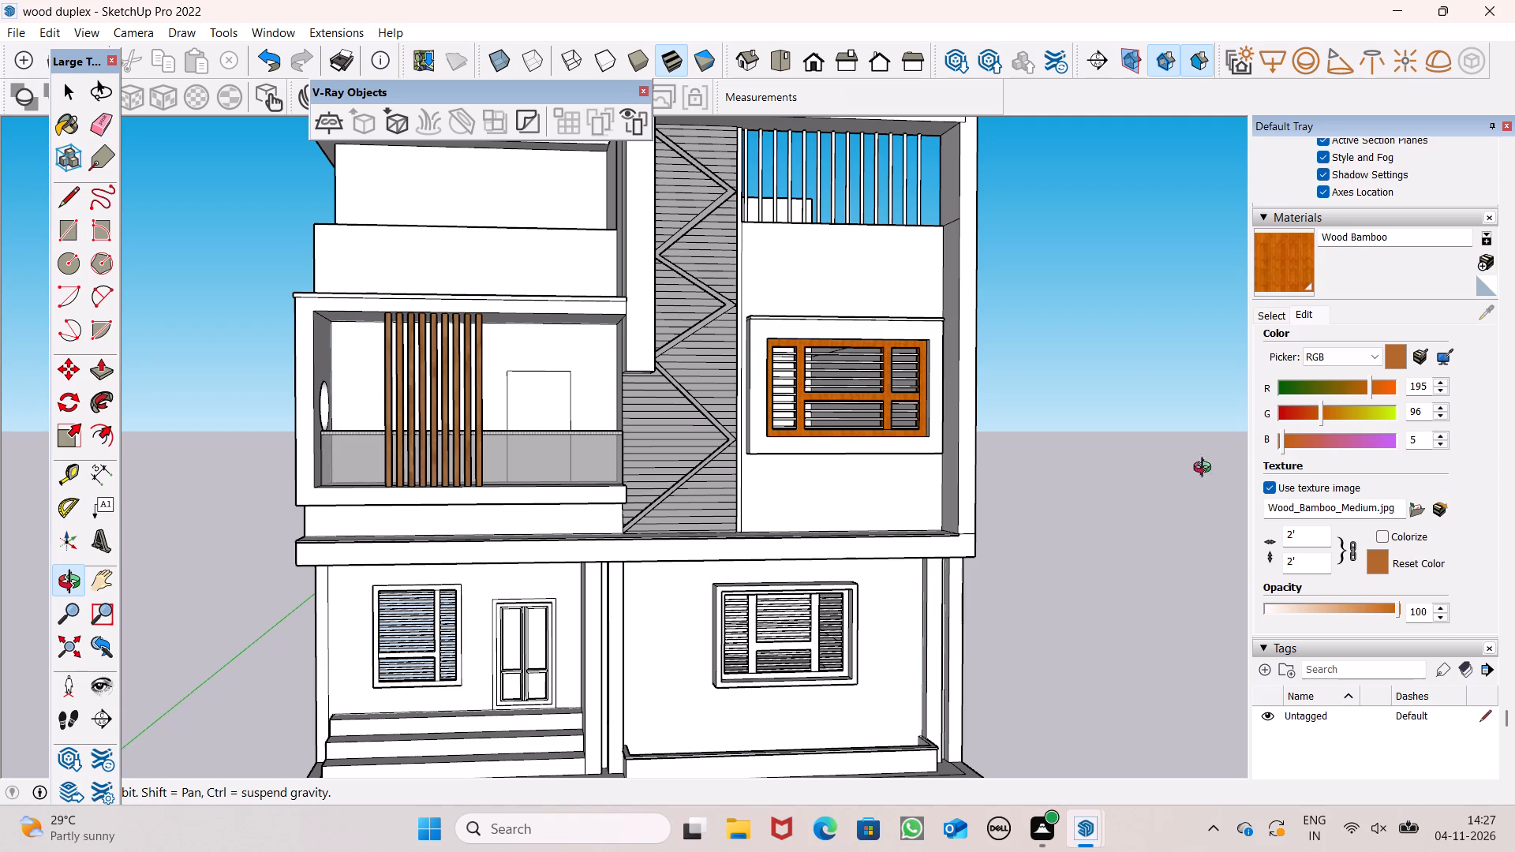
Paint the front faces of the three-bay ground-floor window's outer frame, mullions and crossbar with Wood Bamboo.
scroll(860, 614, "up", 3)
scroll(865, 600, "down", 2)
left_click_drag(945, 577, 895, 582)
scroll(892, 536, "down", 2)
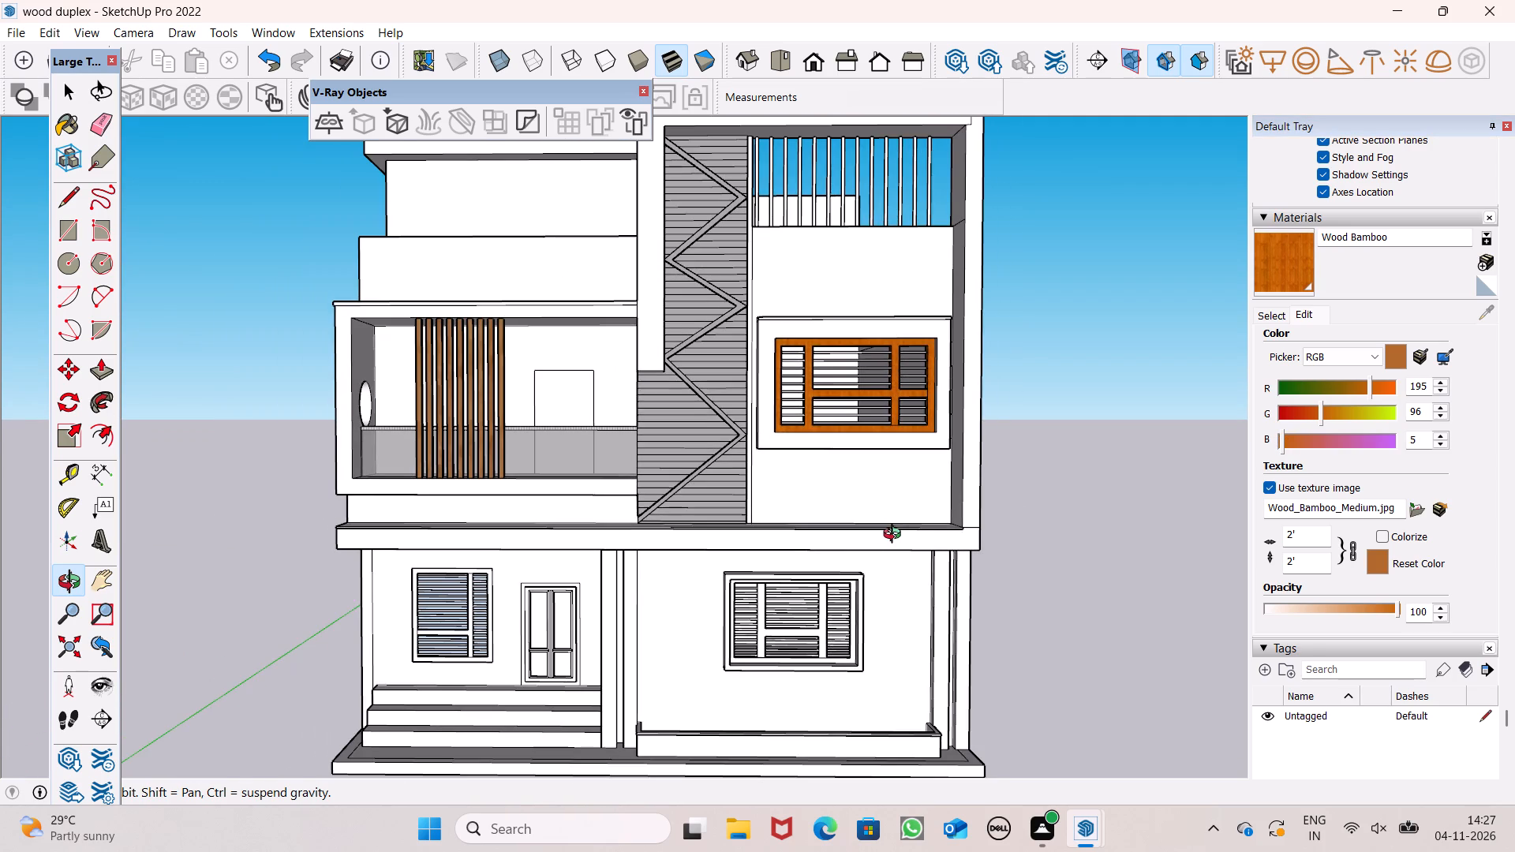
scroll(720, 476, "down", 4)
scroll(953, 514, "up", 3)
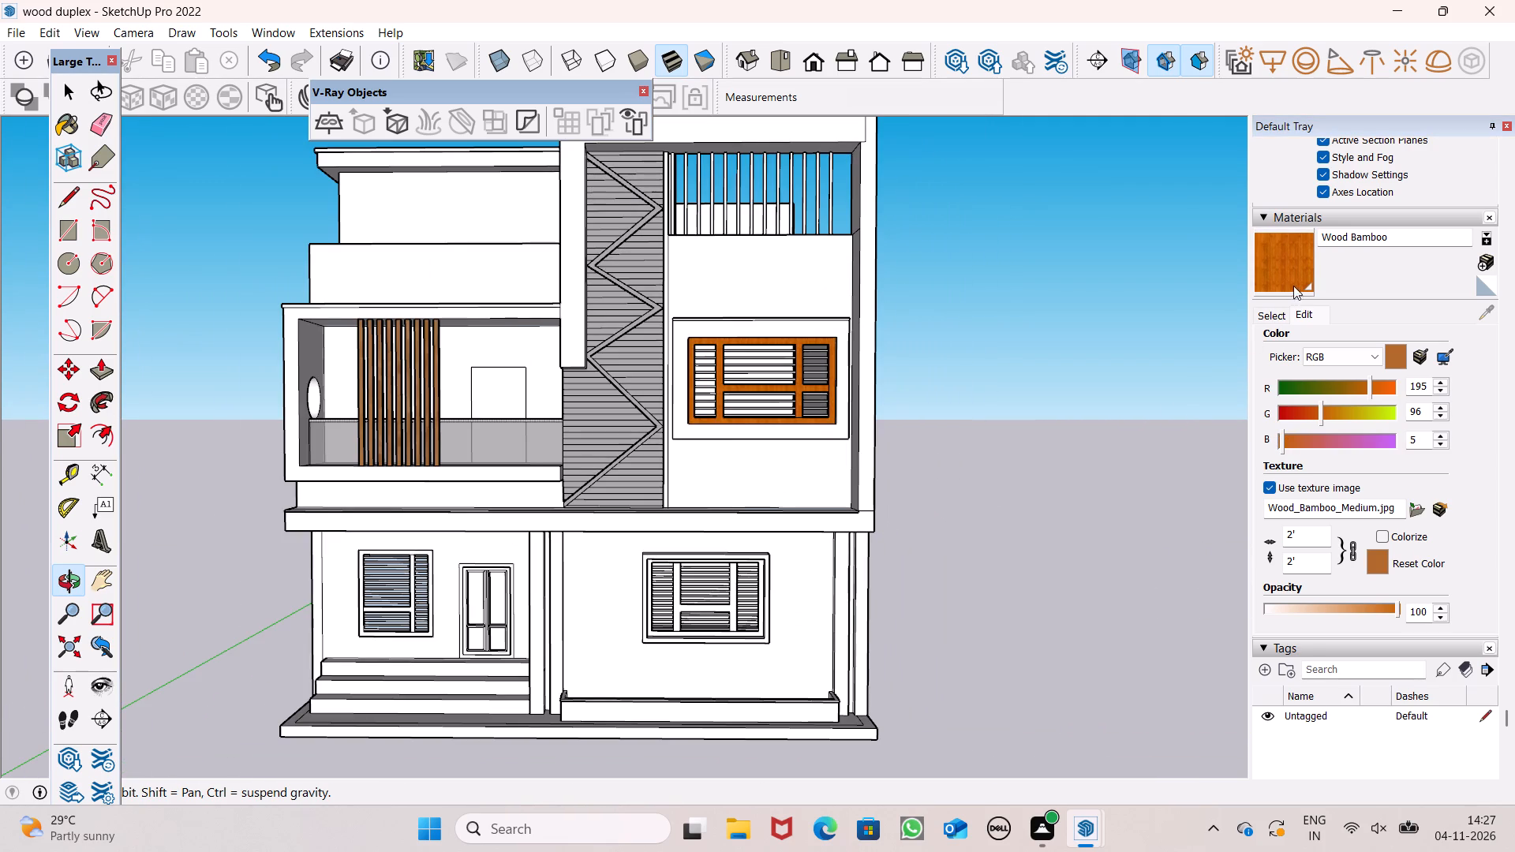
left_click(1284, 270)
scroll(722, 615, "up", 10)
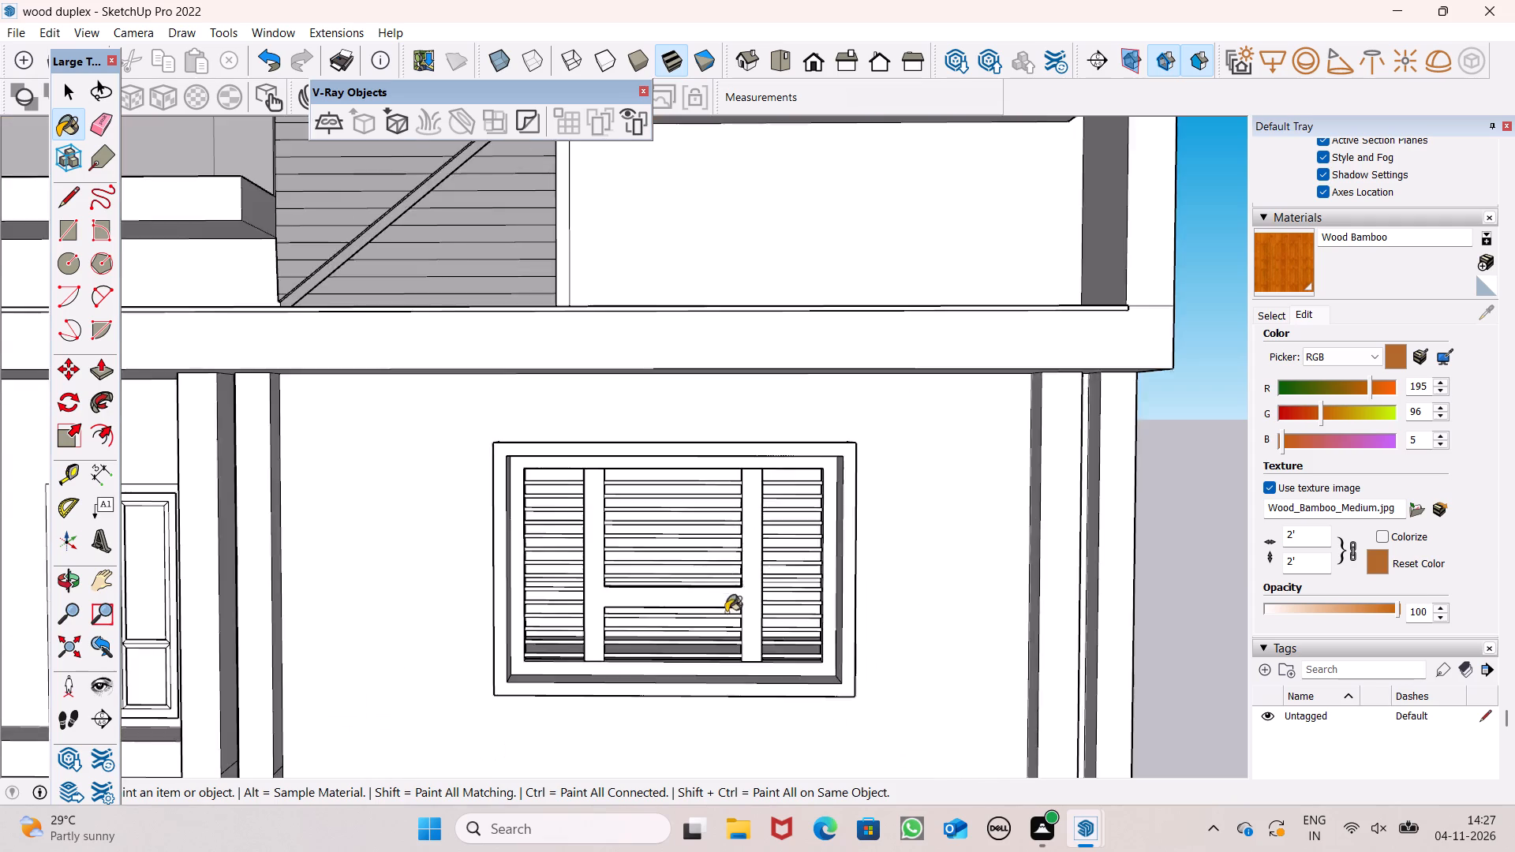
scroll(726, 612, "up", 4)
left_click(766, 534)
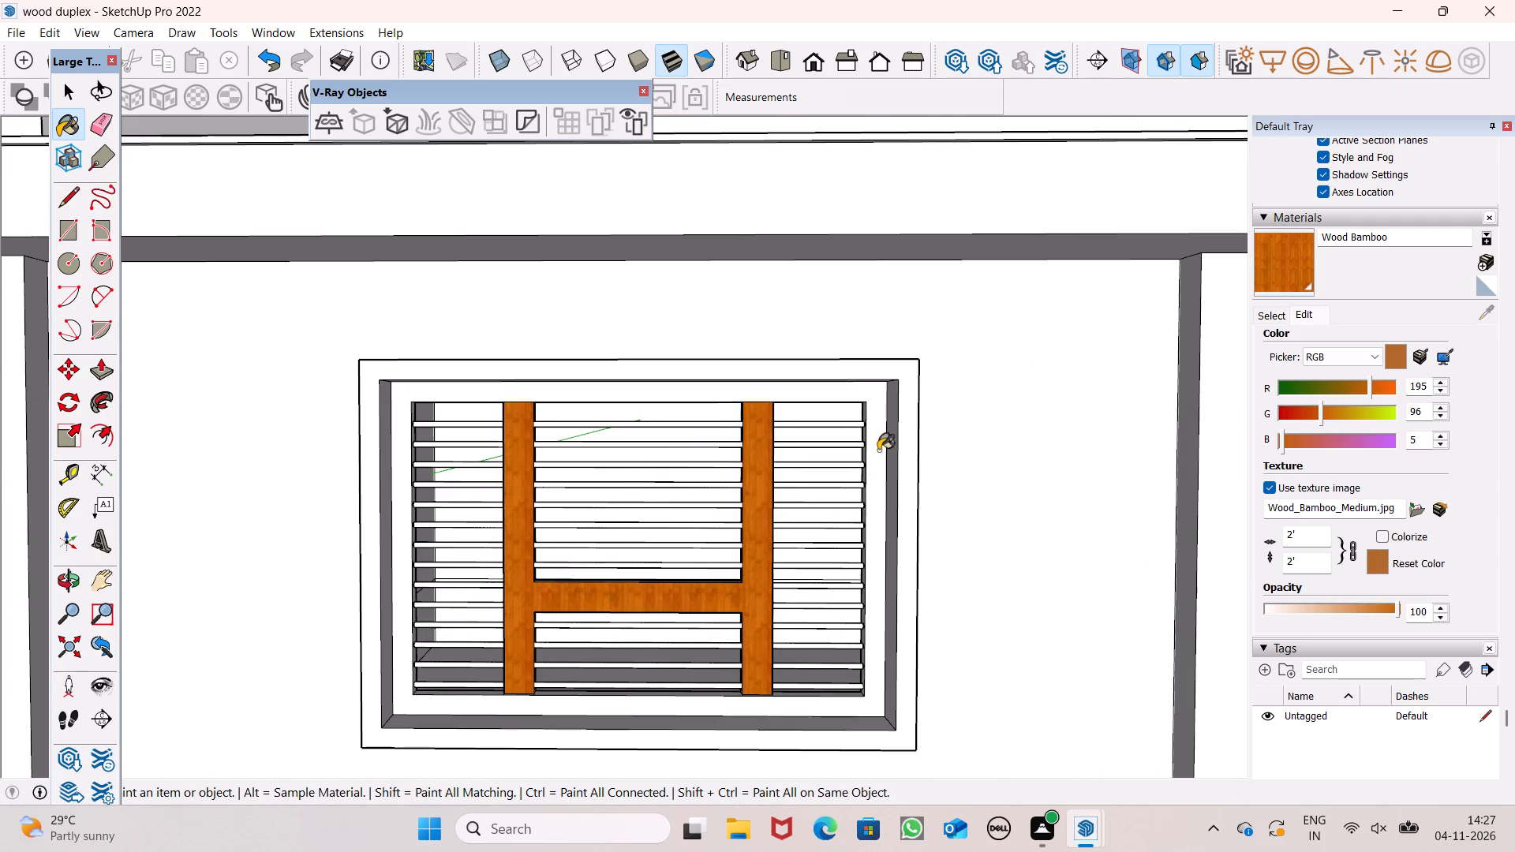
left_click(877, 405)
Paint the inner jamb, head and mullion side faces of the window's right-hand bay with Wood Bamboo.
scroll(853, 463, "down", 5)
scroll(797, 473, "up", 15)
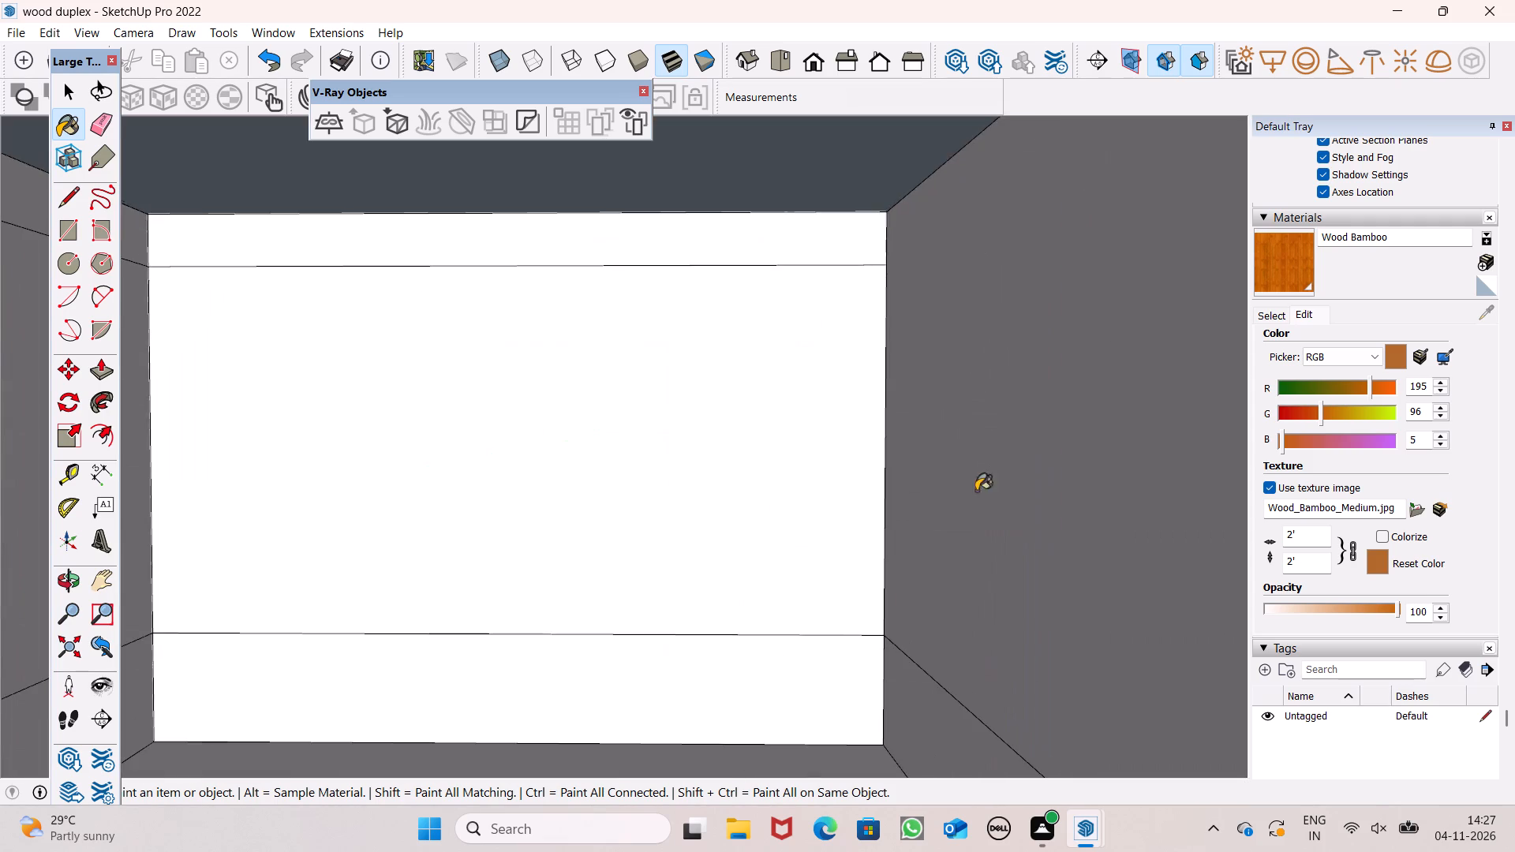
scroll(945, 490, "down", 4)
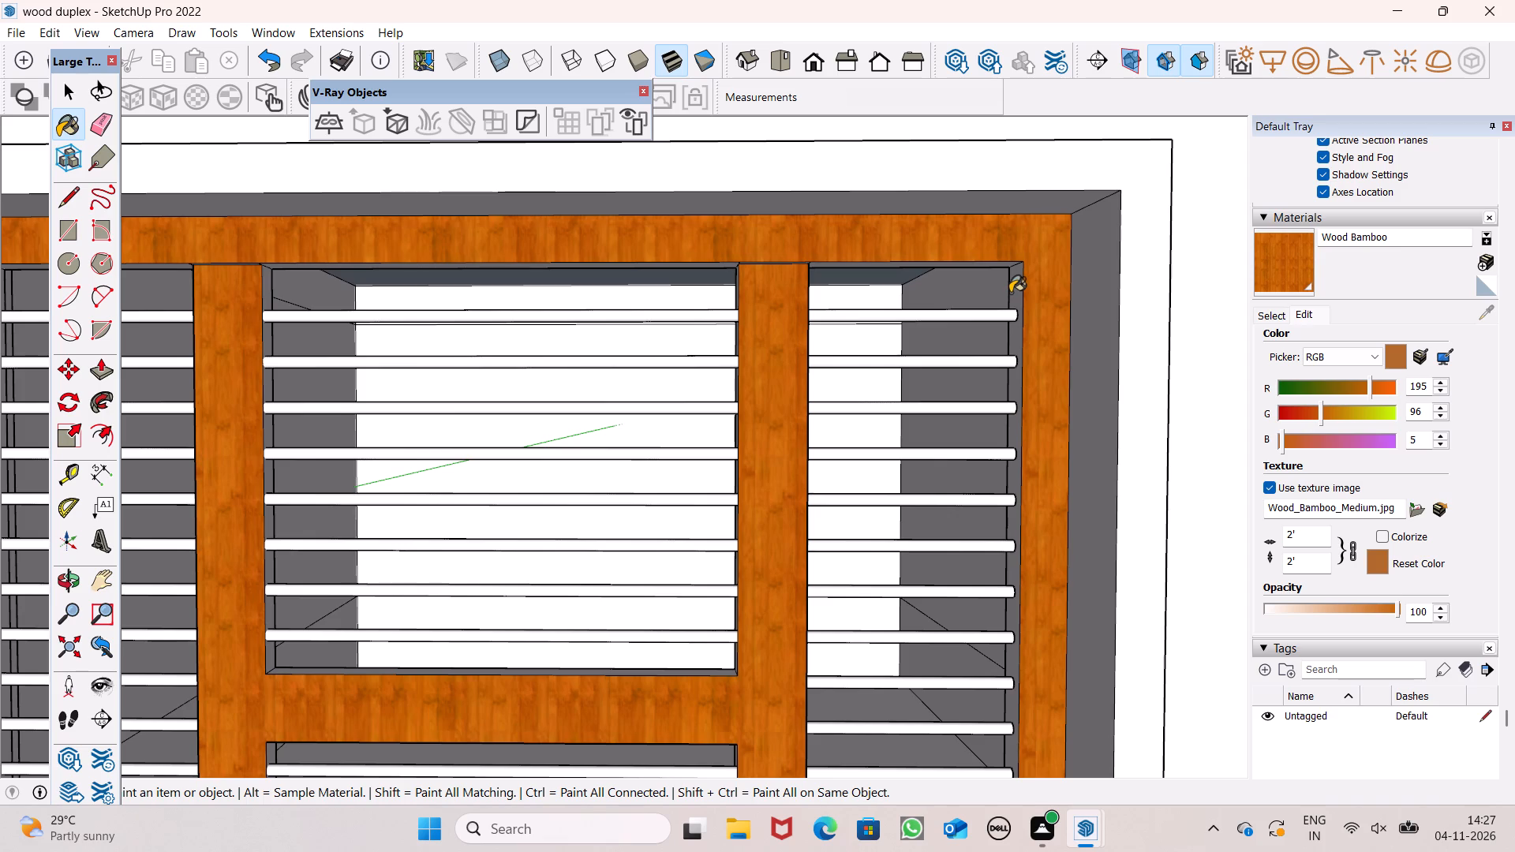
left_click(1010, 293)
scroll(996, 285, "up", 4)
scroll(1001, 277, "down", 2)
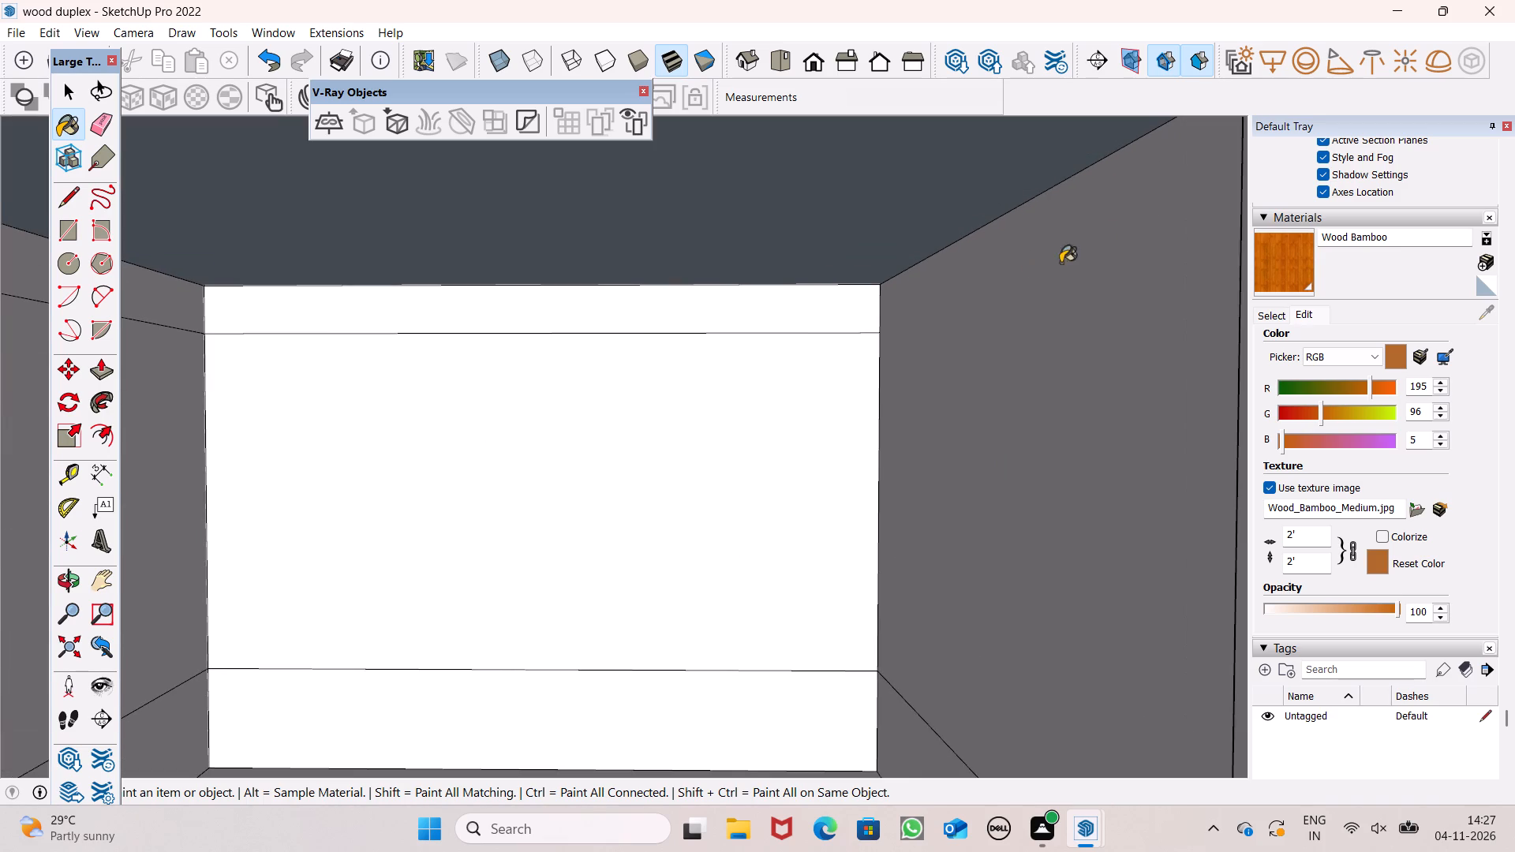
left_click(1074, 263)
left_click(1038, 187)
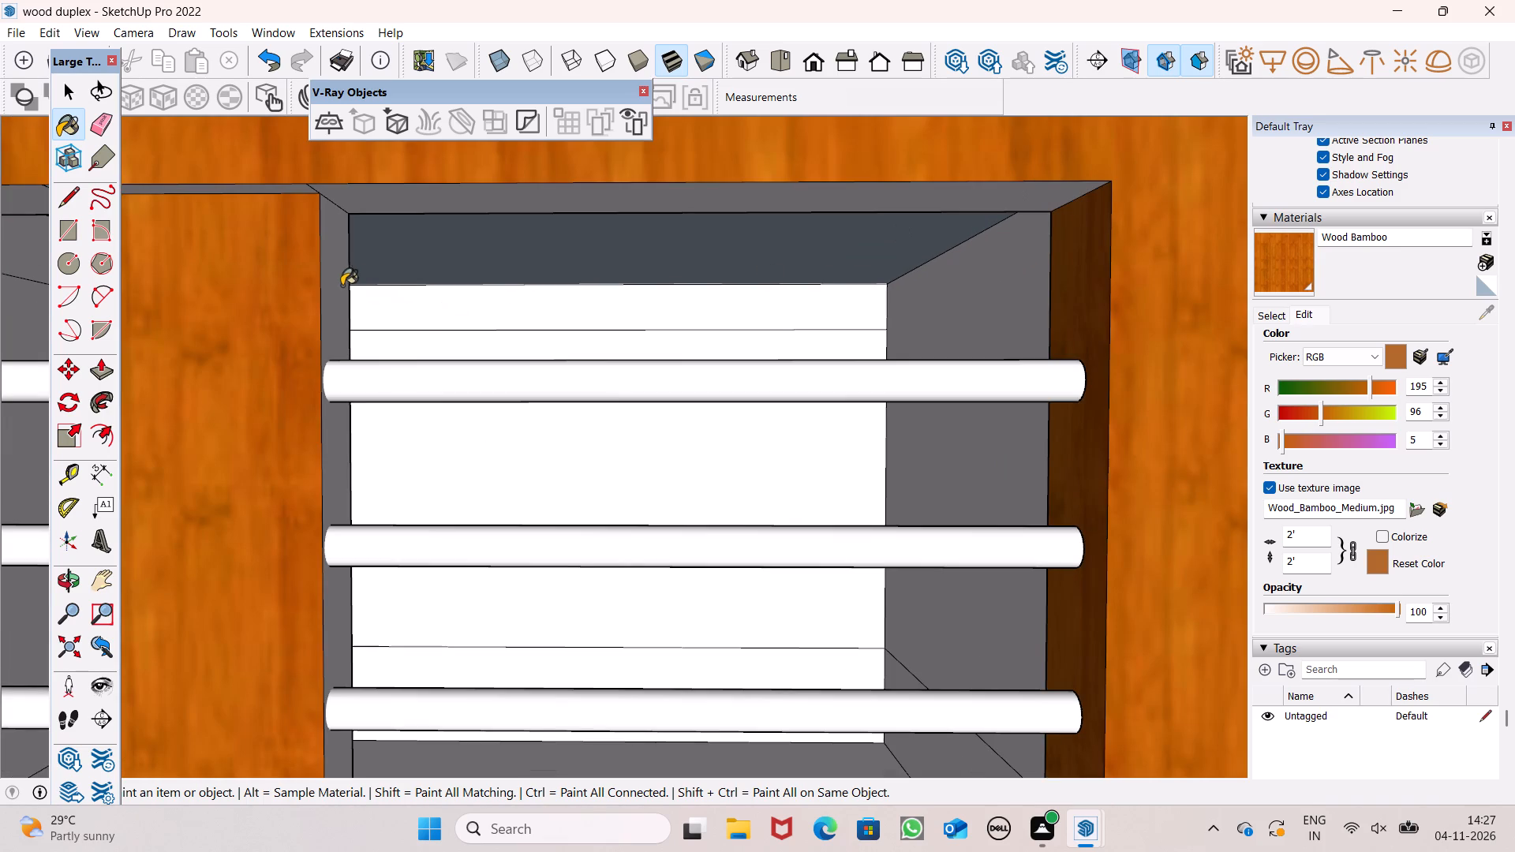
left_click(338, 283)
scroll(1059, 327, "down", 5)
scroll(678, 260, "down", 2)
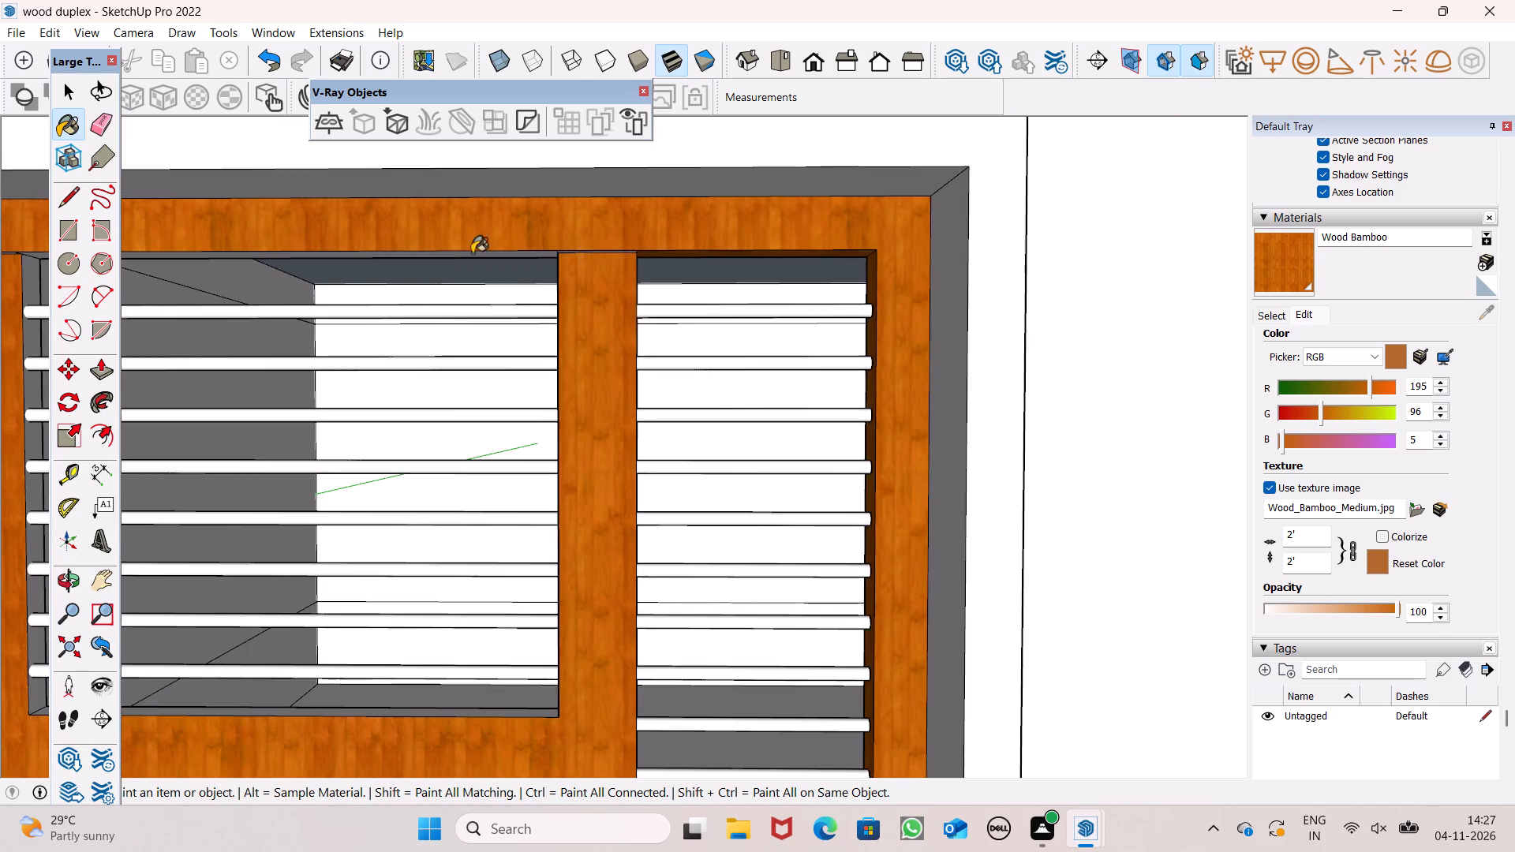
Paint the middle bay's head, the strip above the right mullion and that mullion's inner side with Wood Bamboo.
scroll(462, 252, "up", 12)
scroll(630, 258, "down", 5)
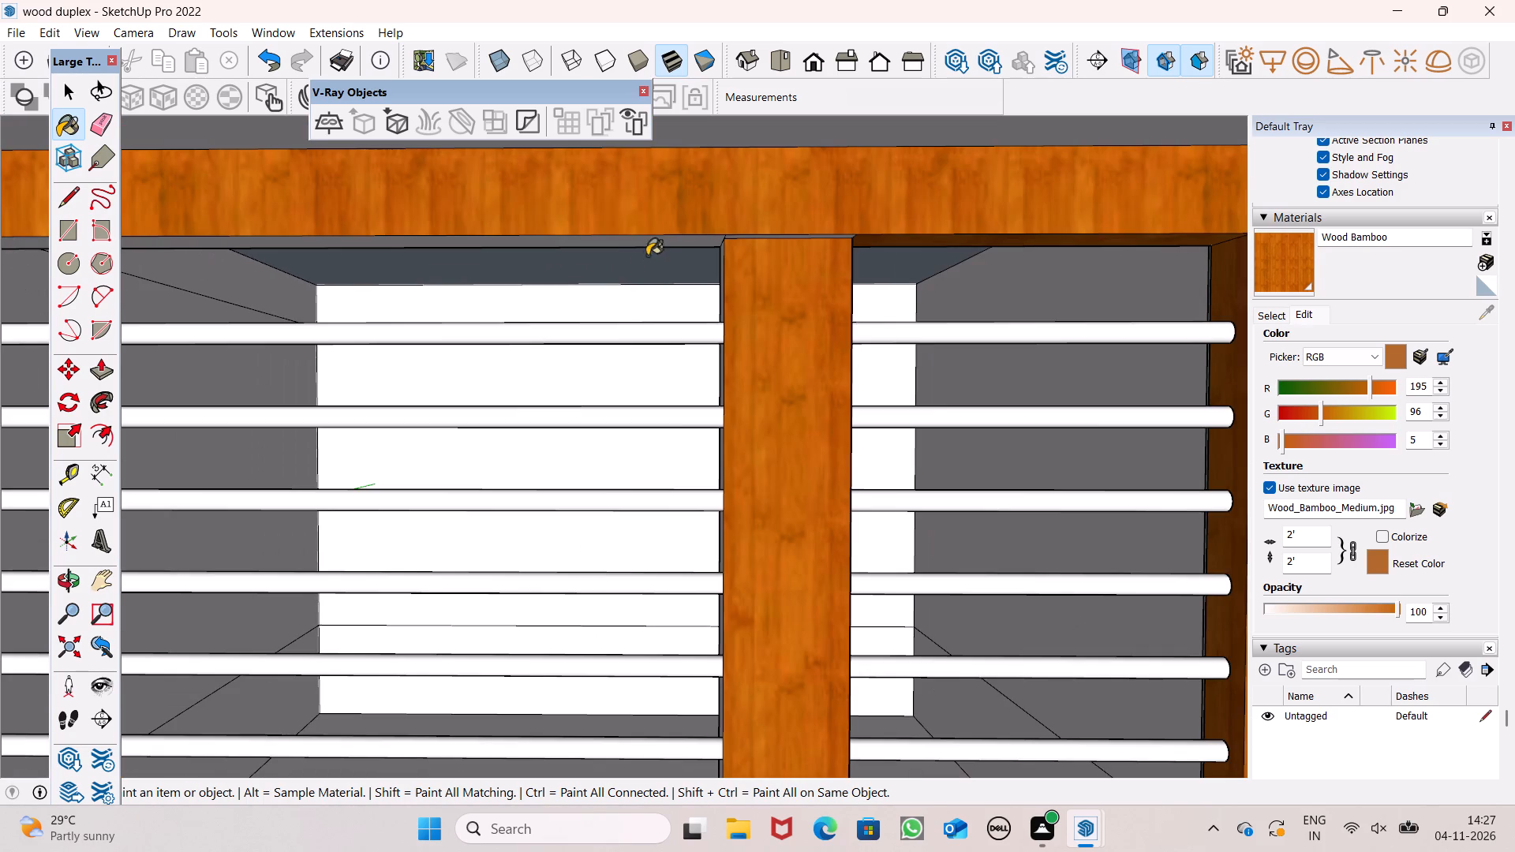
left_click(669, 236)
scroll(721, 244, "up", 6)
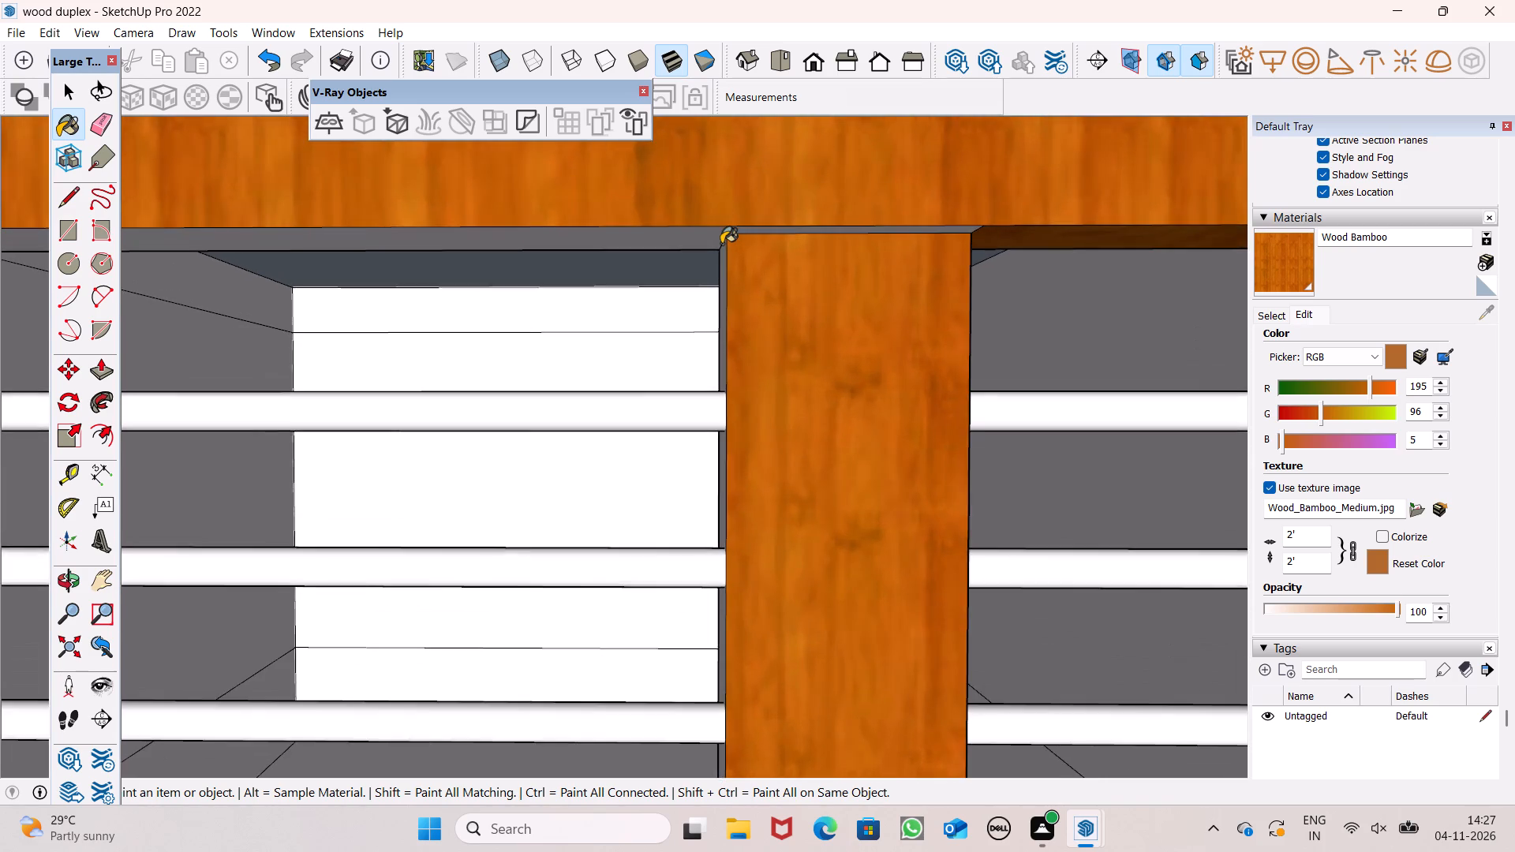
scroll(722, 244, "up", 7)
left_click(714, 230)
left_click(754, 220)
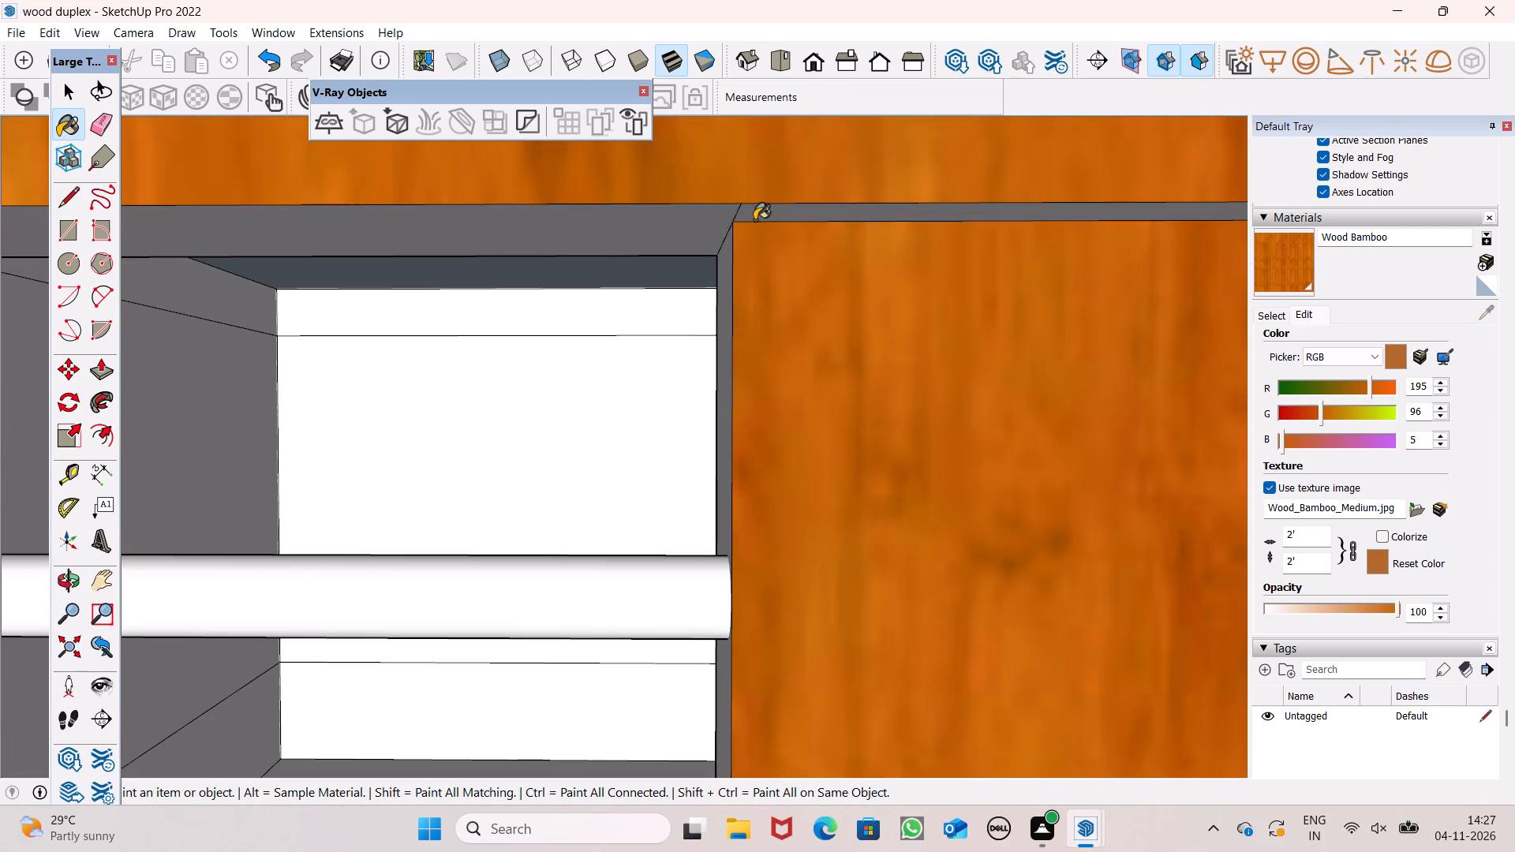
scroll(724, 249, "up", 4)
left_click(721, 255)
scroll(722, 257, "down", 3)
scroll(722, 257, "up", 1)
scroll(722, 257, "down", 1)
scroll(722, 257, "up", 1)
scroll(722, 257, "down", 5)
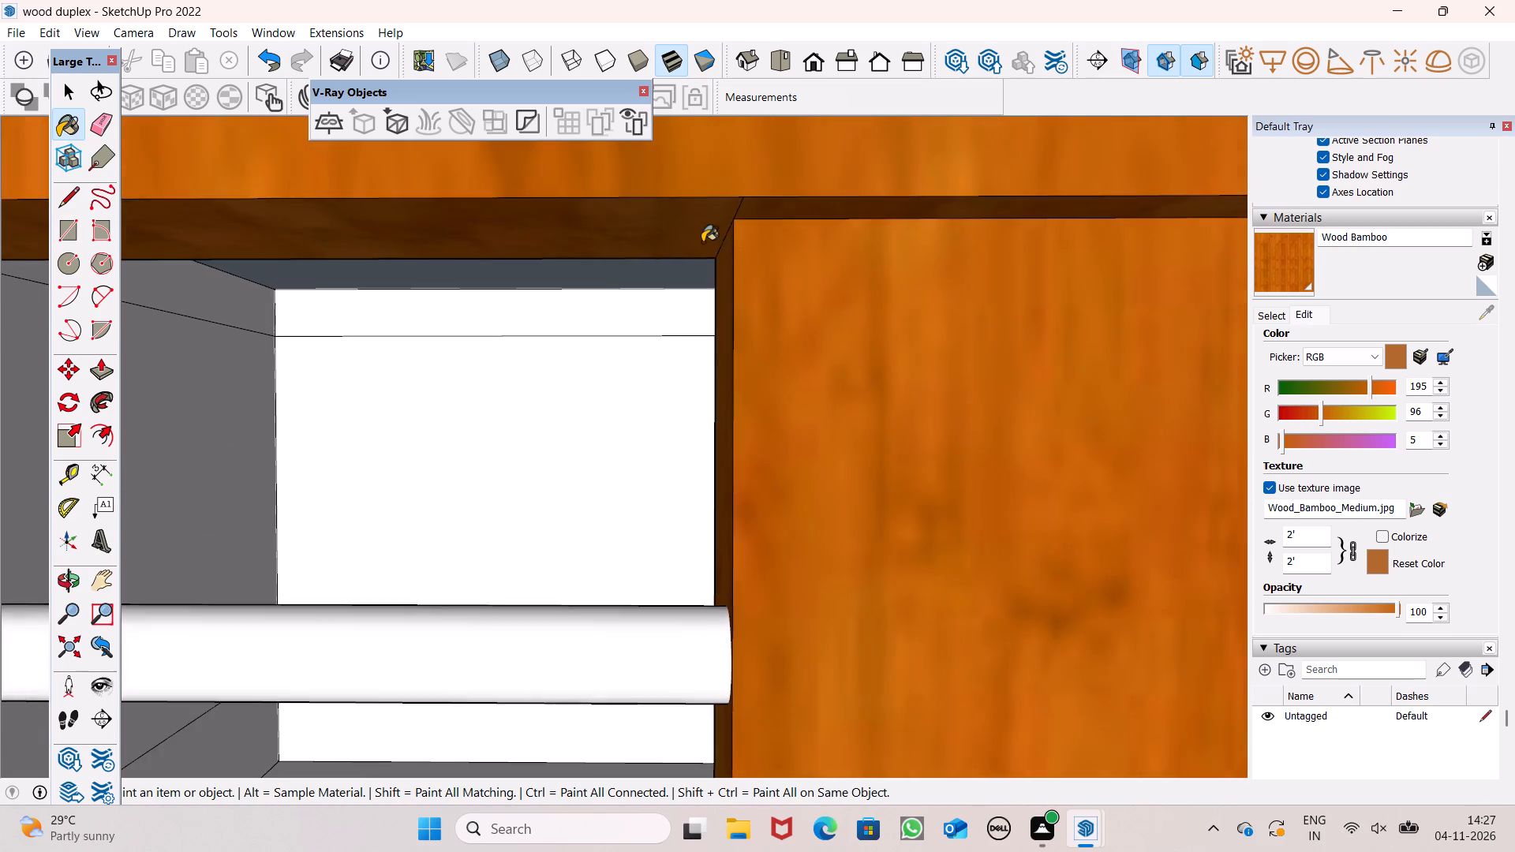
Paint the frame's bottom inner faces in the middle bay, right bay and beneath the right mullion with Wood Bamboo.
scroll(702, 242, "down", 2)
scroll(694, 242, "up", 1)
scroll(694, 243, "down", 20)
scroll(694, 243, "down", 2)
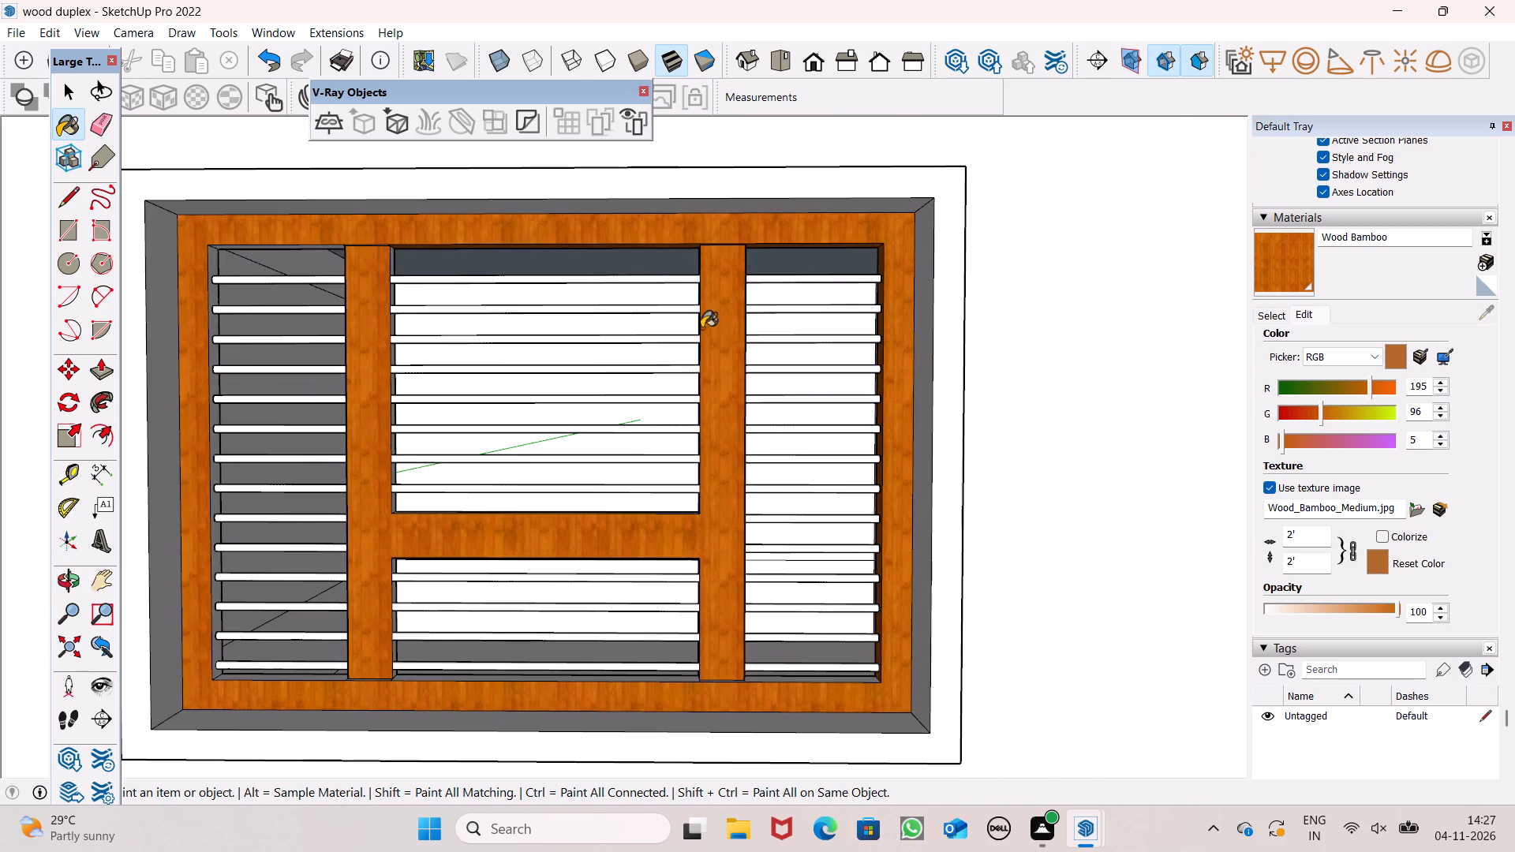
scroll(757, 695, "up", 15)
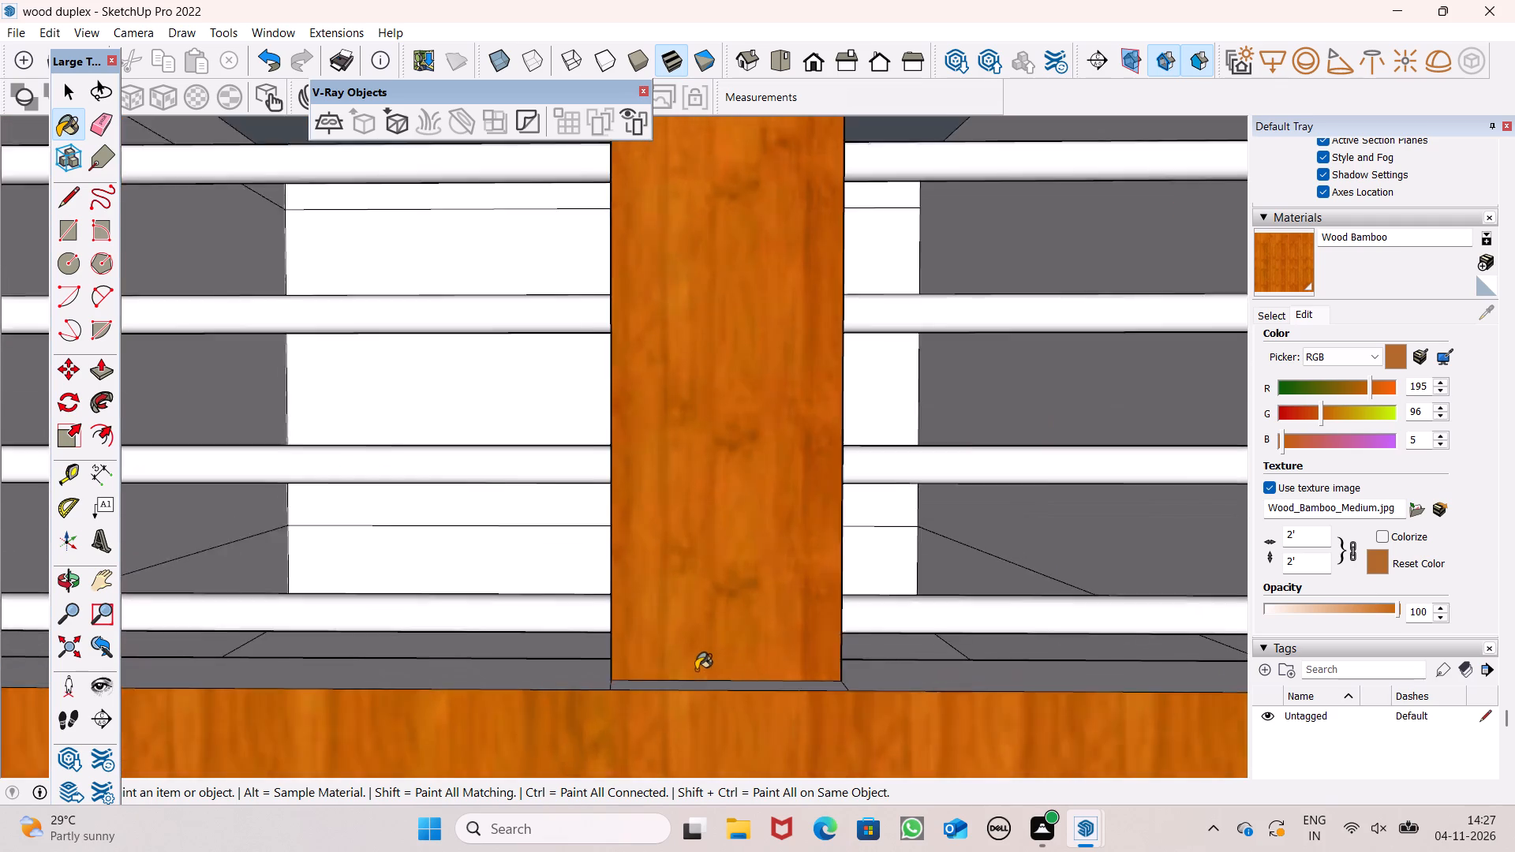
scroll(696, 670, "up", 5)
left_click(726, 696)
left_click(512, 674)
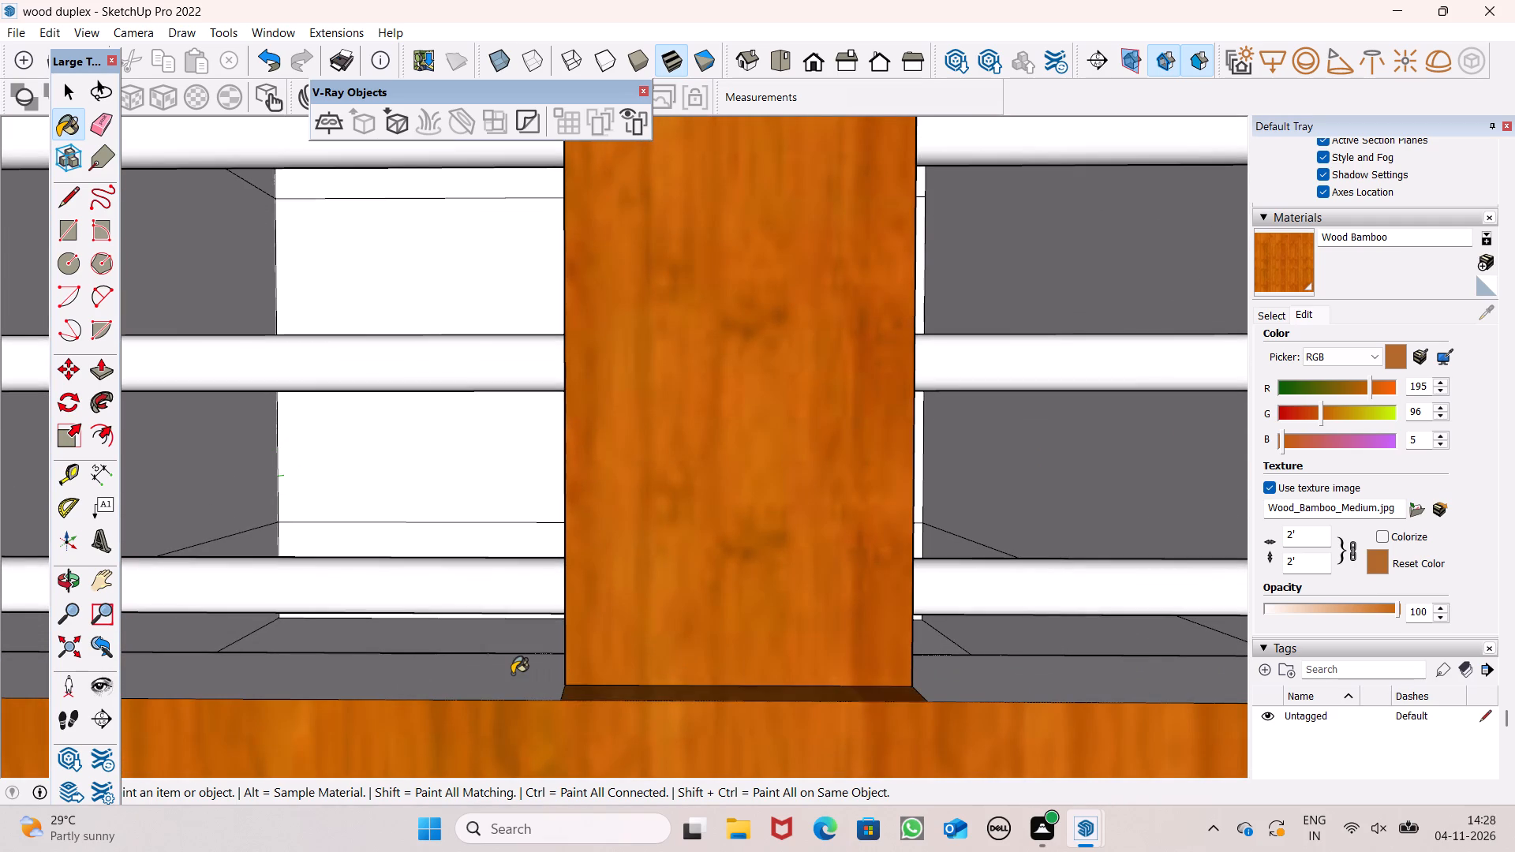
scroll(512, 674, "down", 1)
scroll(512, 674, "up", 1)
scroll(512, 674, "down", 7)
left_click(755, 677)
scroll(756, 678, "down", 7)
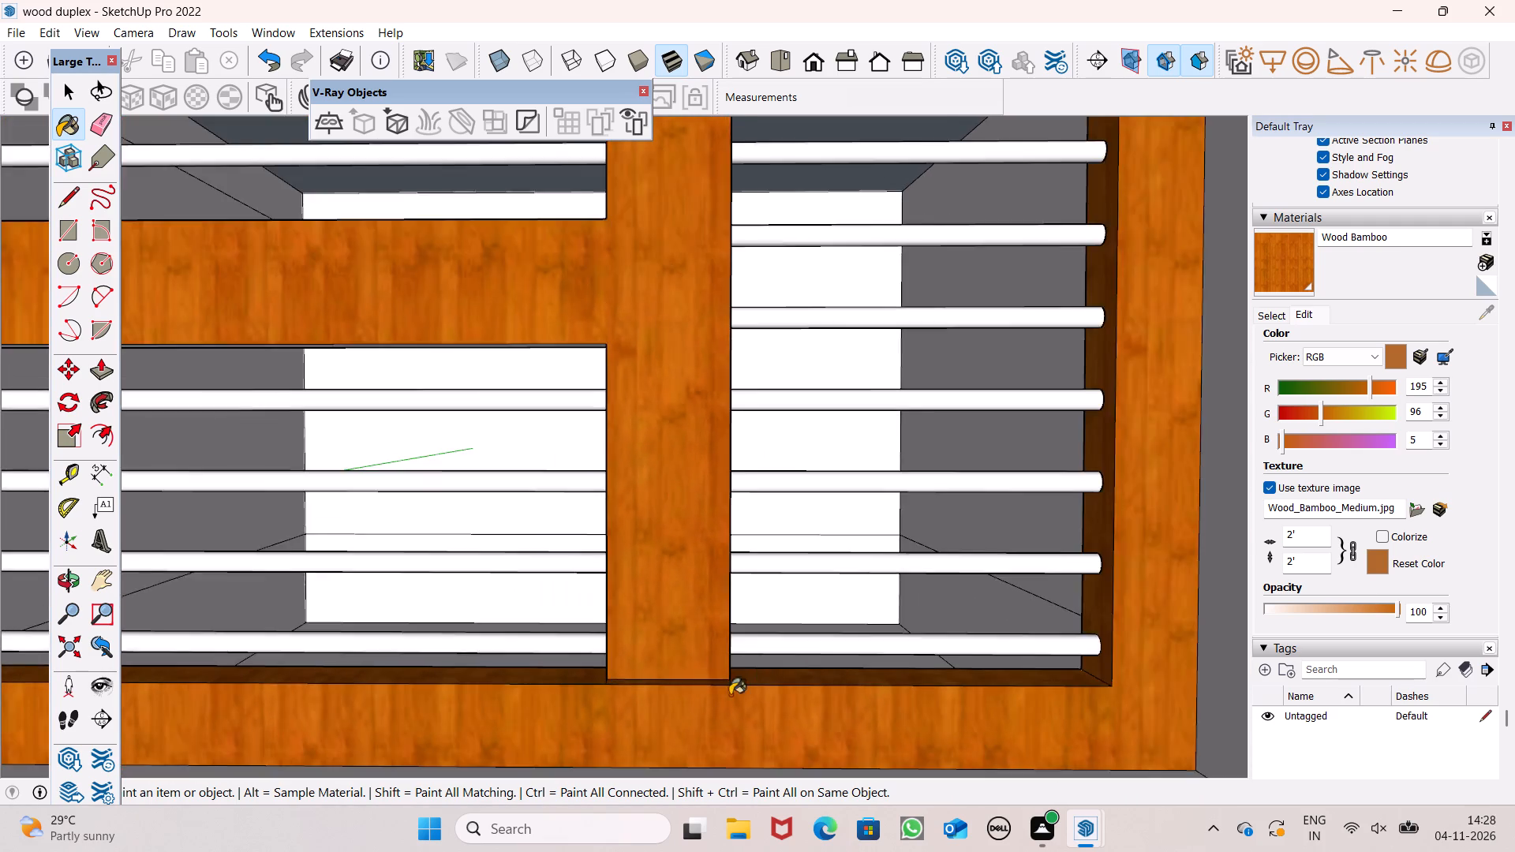
Paint the outer jamb and the facing mullion side in the window's left-hand bay with Wood Bamboo.
scroll(730, 695, "down", 2)
scroll(1092, 589, "down", 9)
scroll(483, 495, "up", 7)
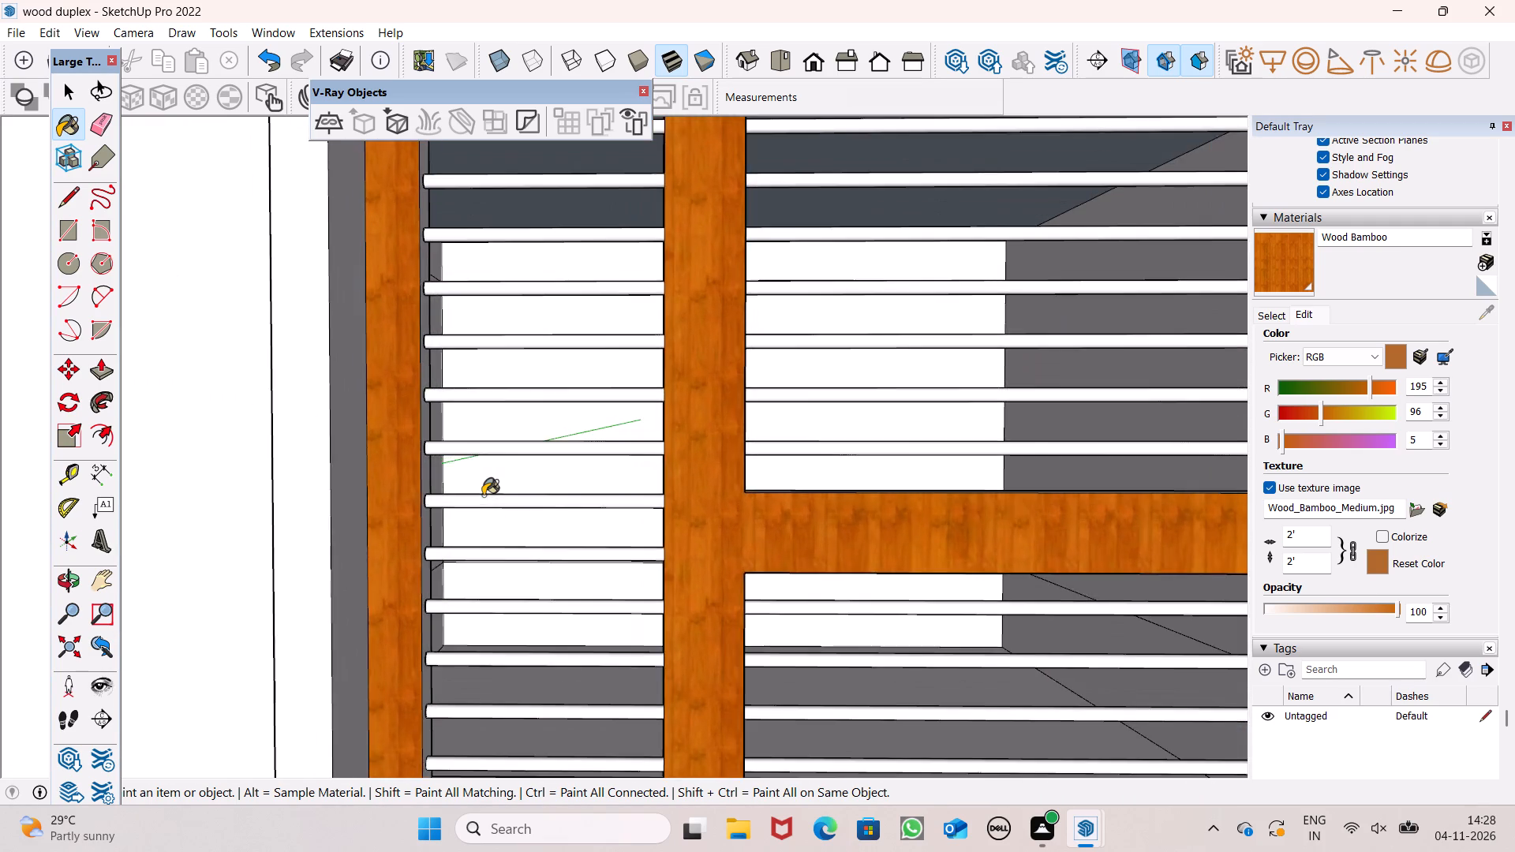
scroll(432, 529, "up", 10)
left_click(416, 502)
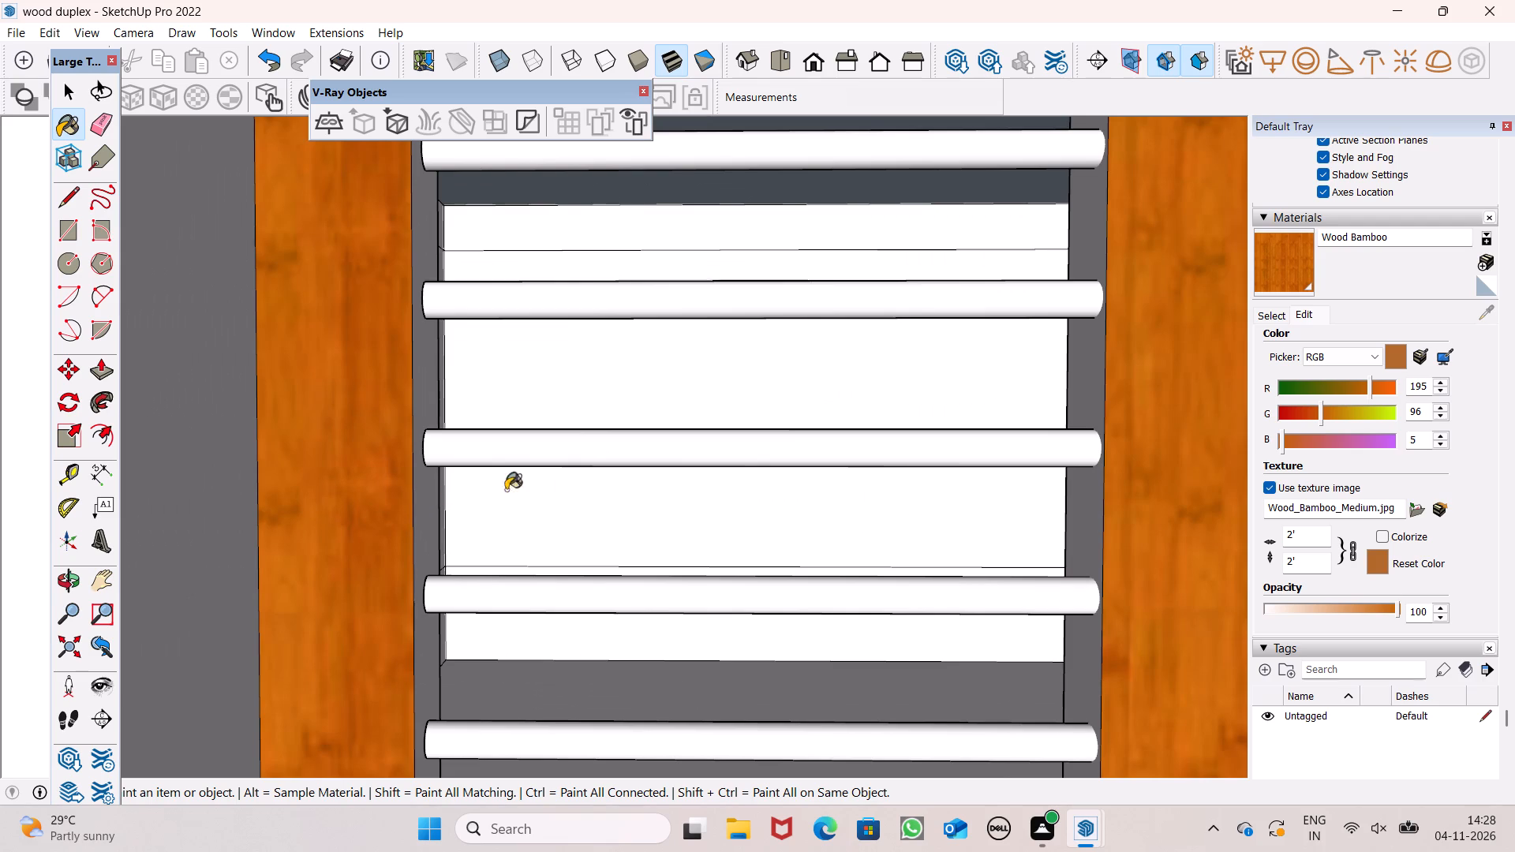
left_click(1081, 393)
scroll(832, 409, "down", 2)
scroll(815, 412, "up", 1)
scroll(799, 420, "down", 1)
scroll(780, 430, "up", 1)
scroll(764, 439, "down", 4)
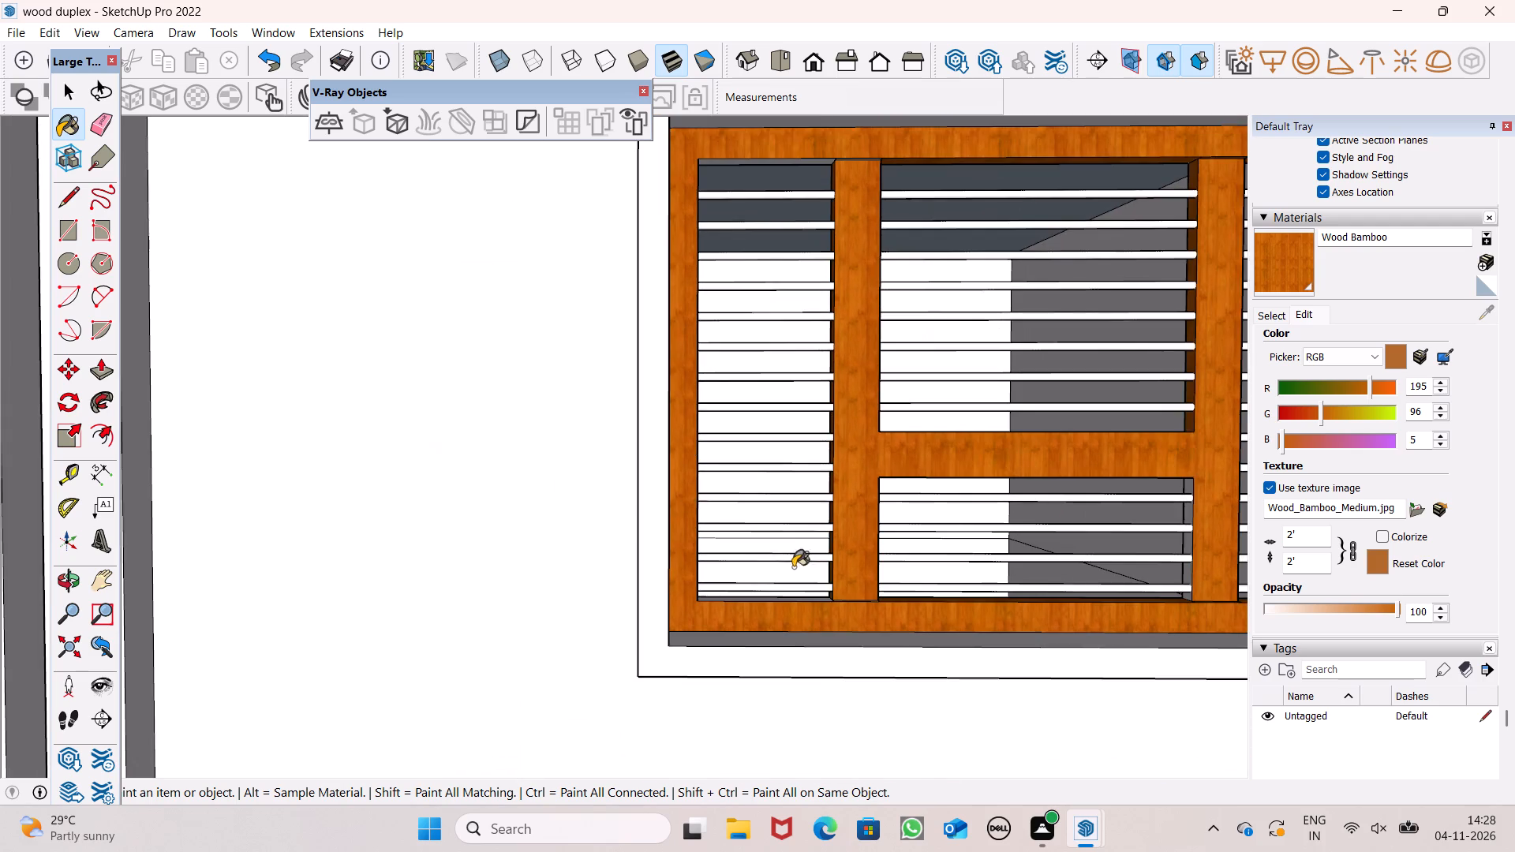
Paint the underside of the top frame in the left bay and above the left mullion with Wood Bamboo.
scroll(828, 600, "up", 14)
scroll(810, 596, "down", 20)
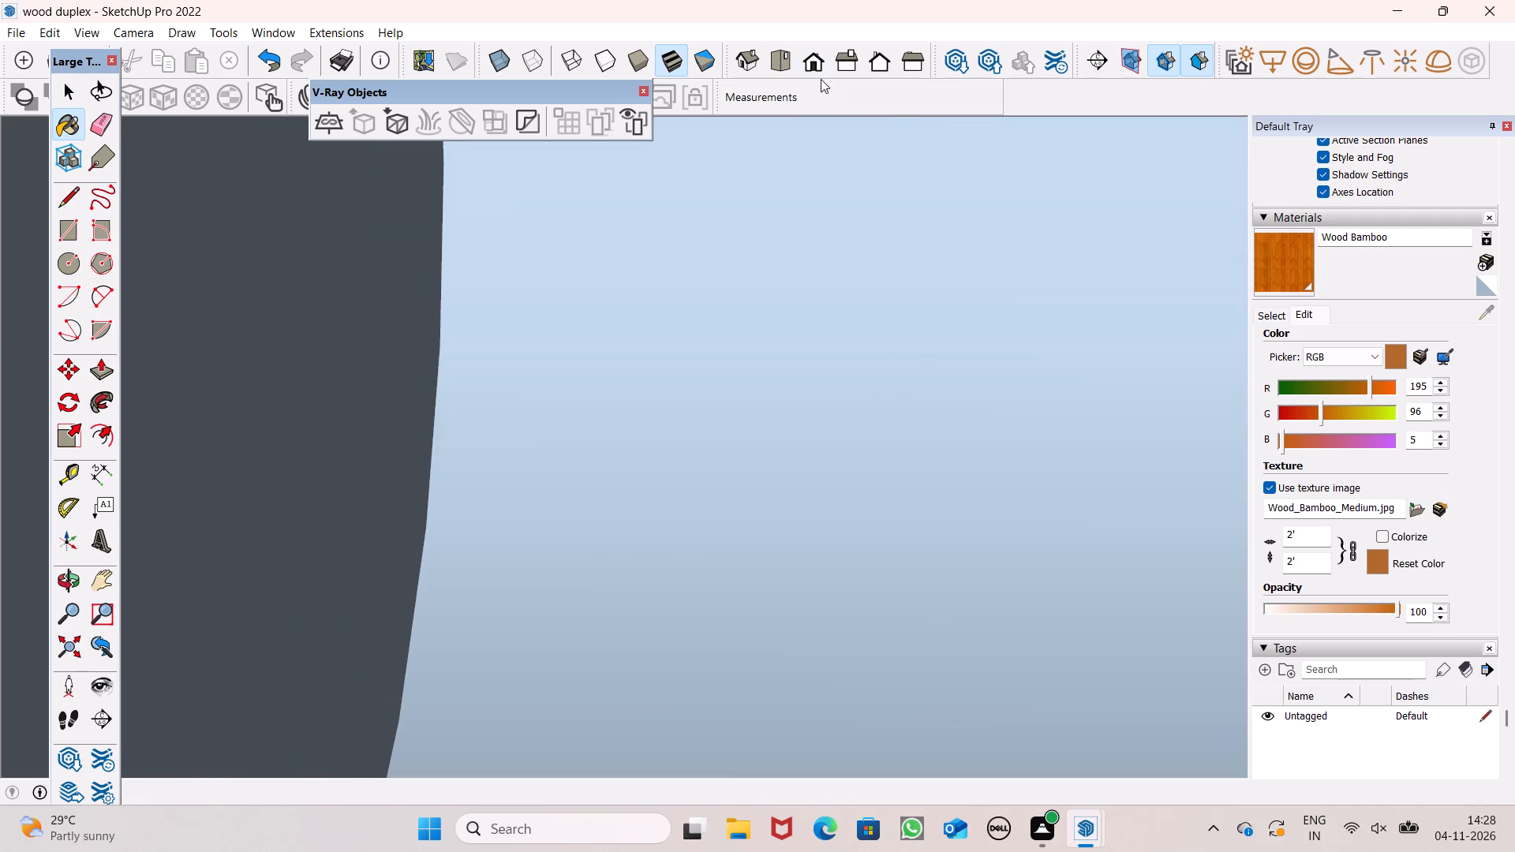
left_click(806, 68)
scroll(728, 379, "down", 8)
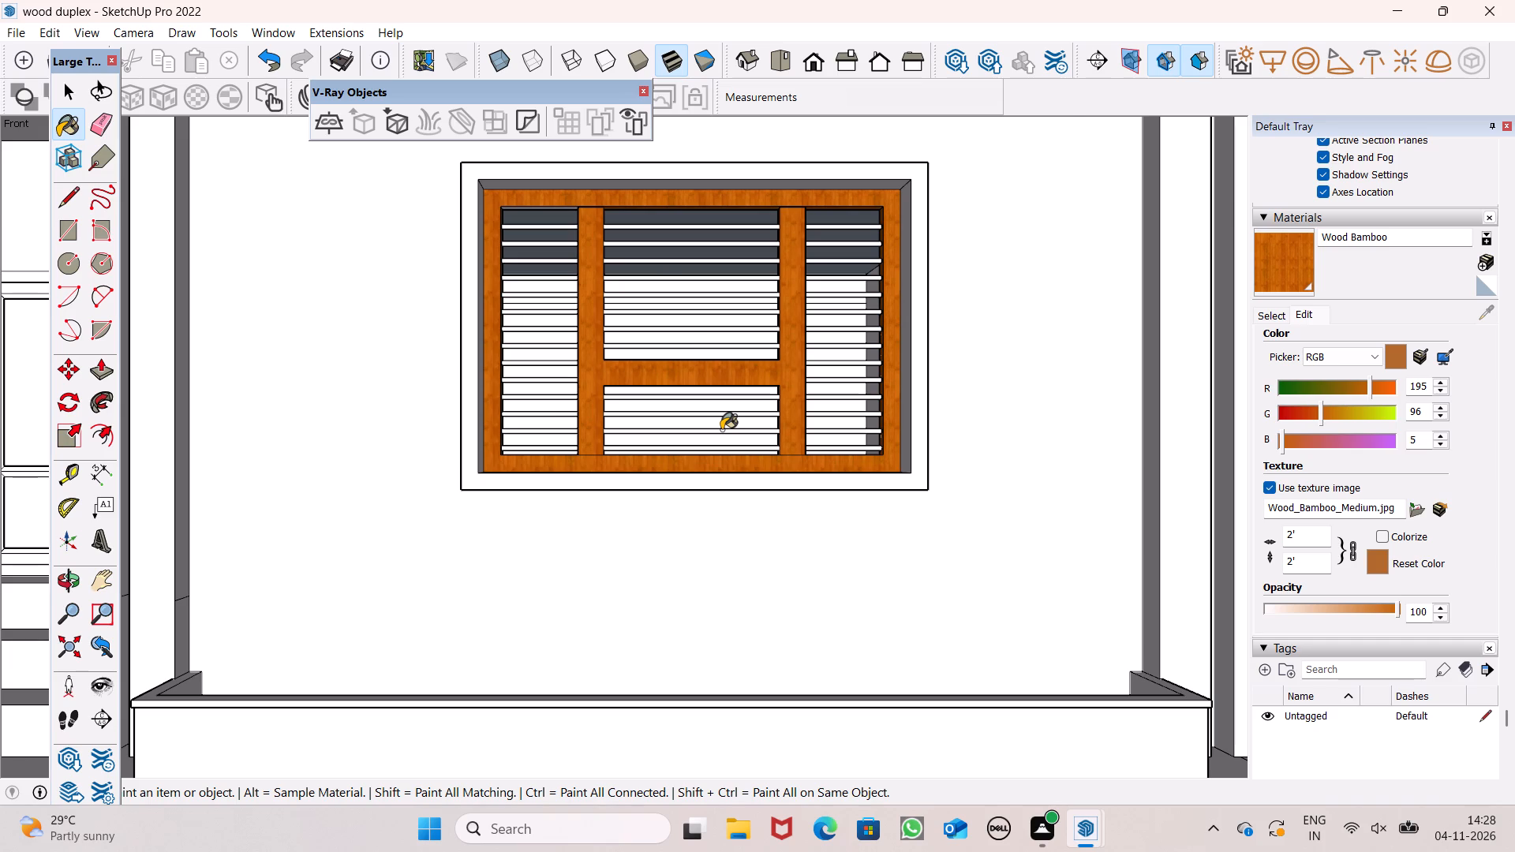
key("o")
left_click_drag(706, 420, 799, 695)
scroll(619, 480, "up", 5)
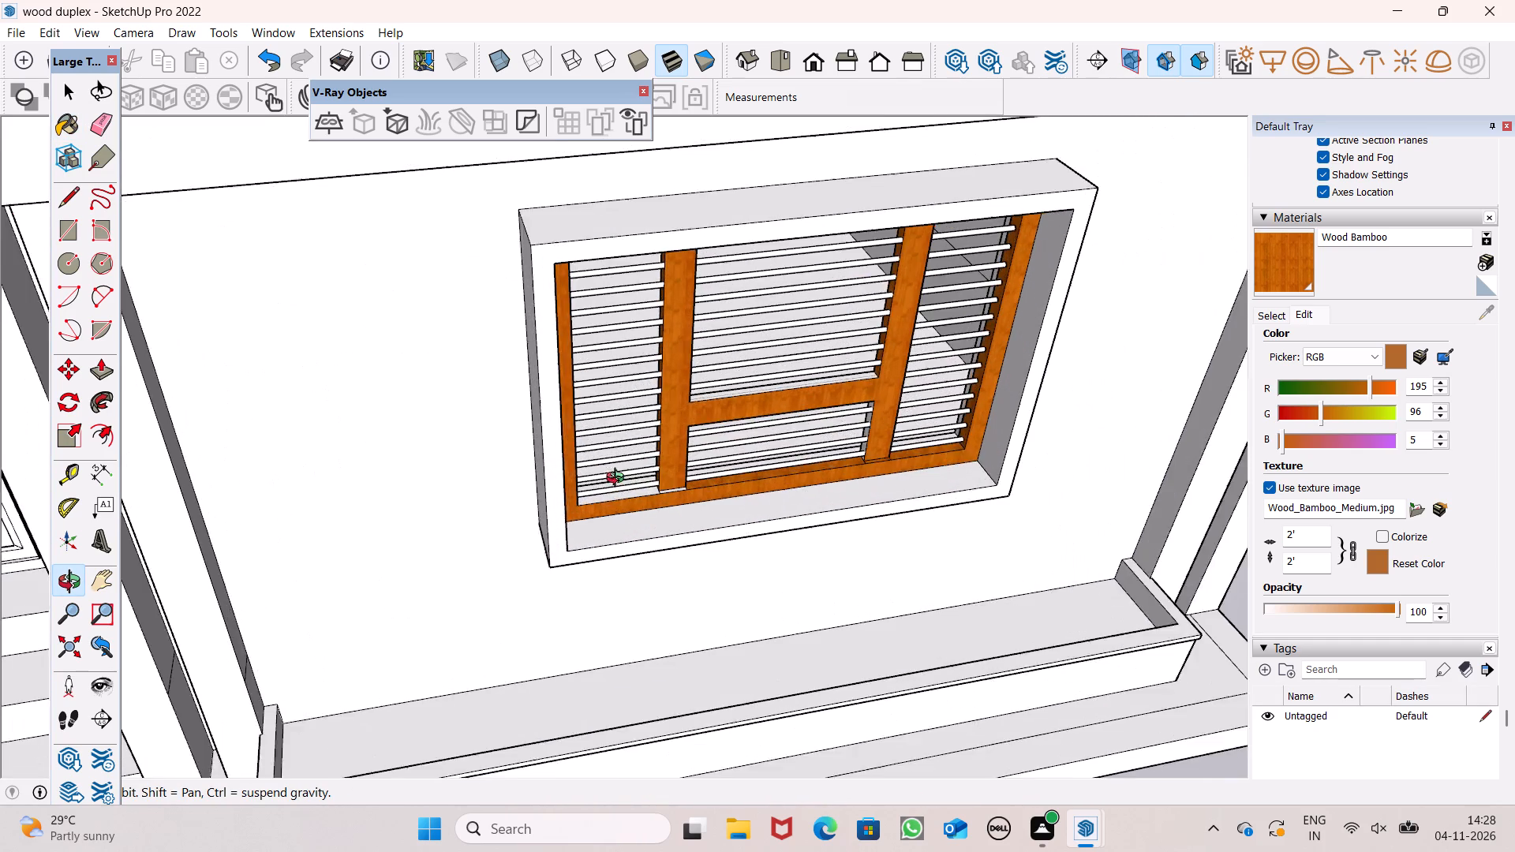
left_click_drag(623, 484, 650, 518, "shift")
left_click_drag(650, 520, 493, 180)
scroll(620, 292, "up", 4)
left_click_drag(623, 280, 620, 289, "shift")
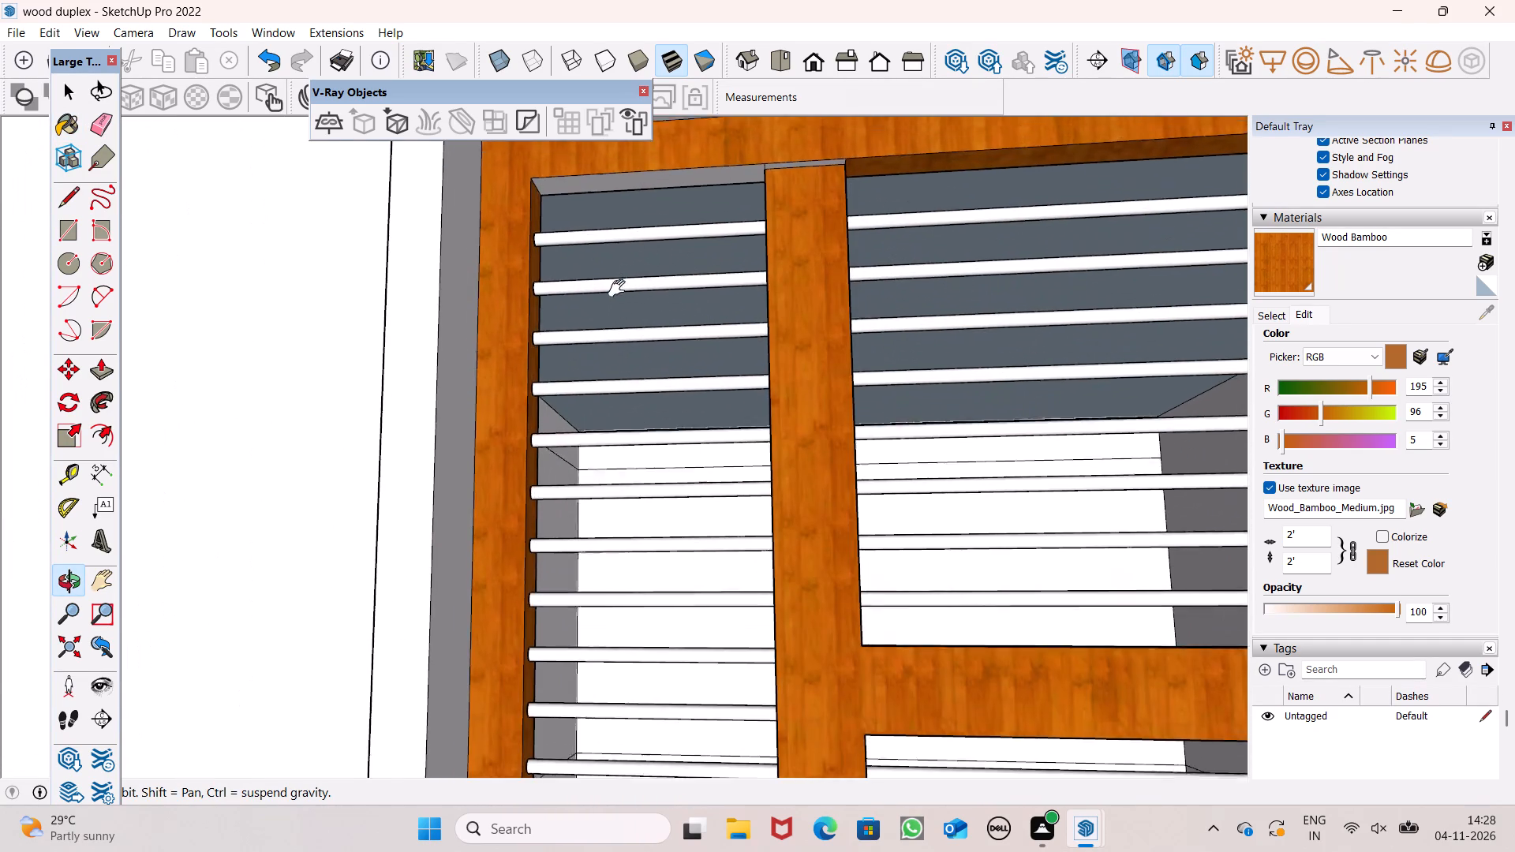
left_click_drag(620, 289, 608, 295, "shift")
left_click_drag(675, 278, 664, 295)
left_click_drag(680, 282, 718, 249)
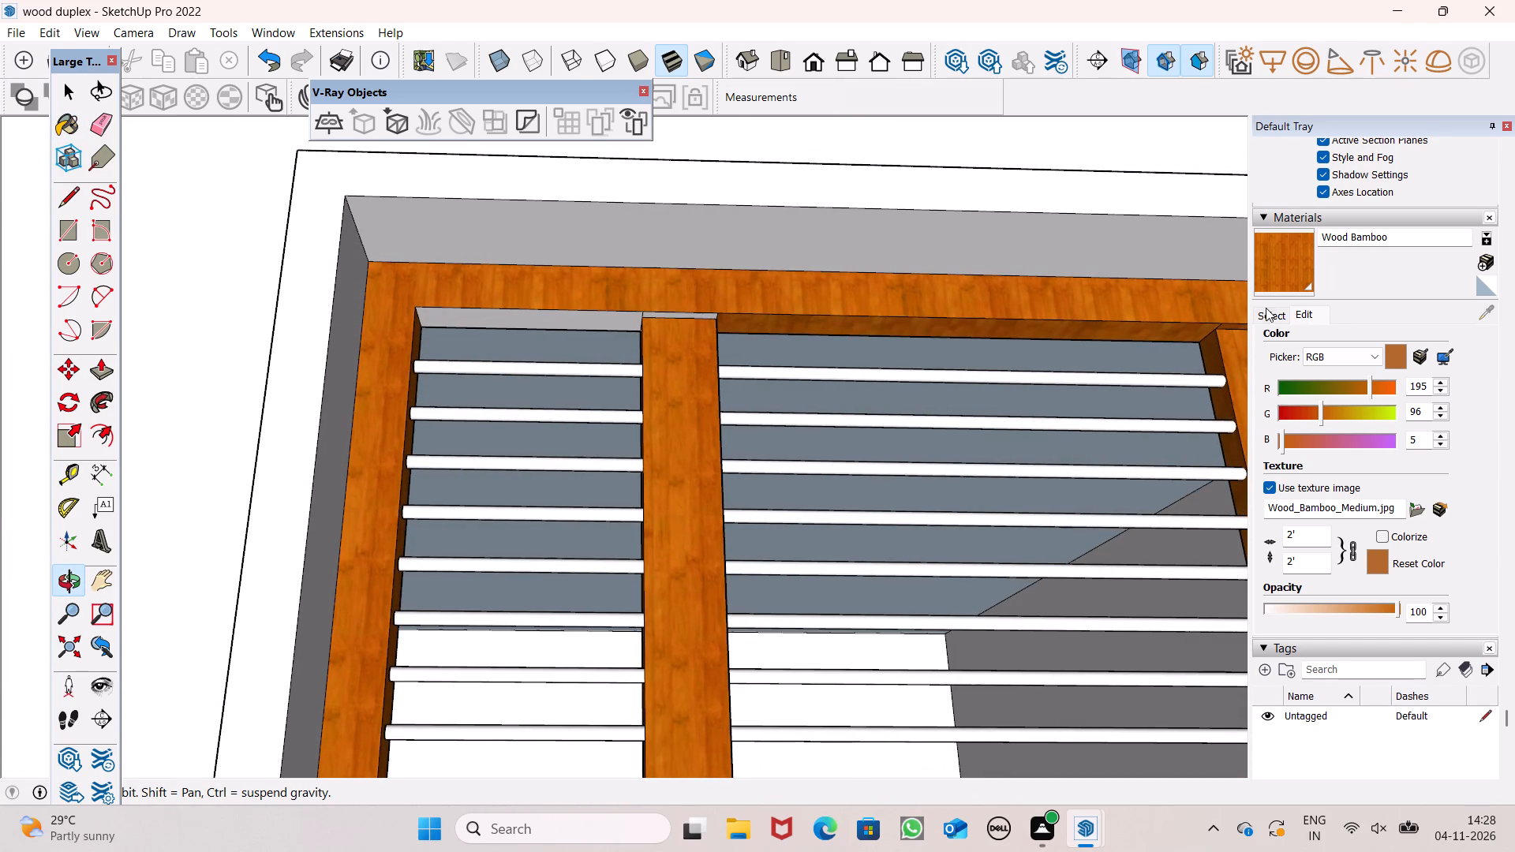
left_click(1274, 271)
scroll(682, 308, "up", 8)
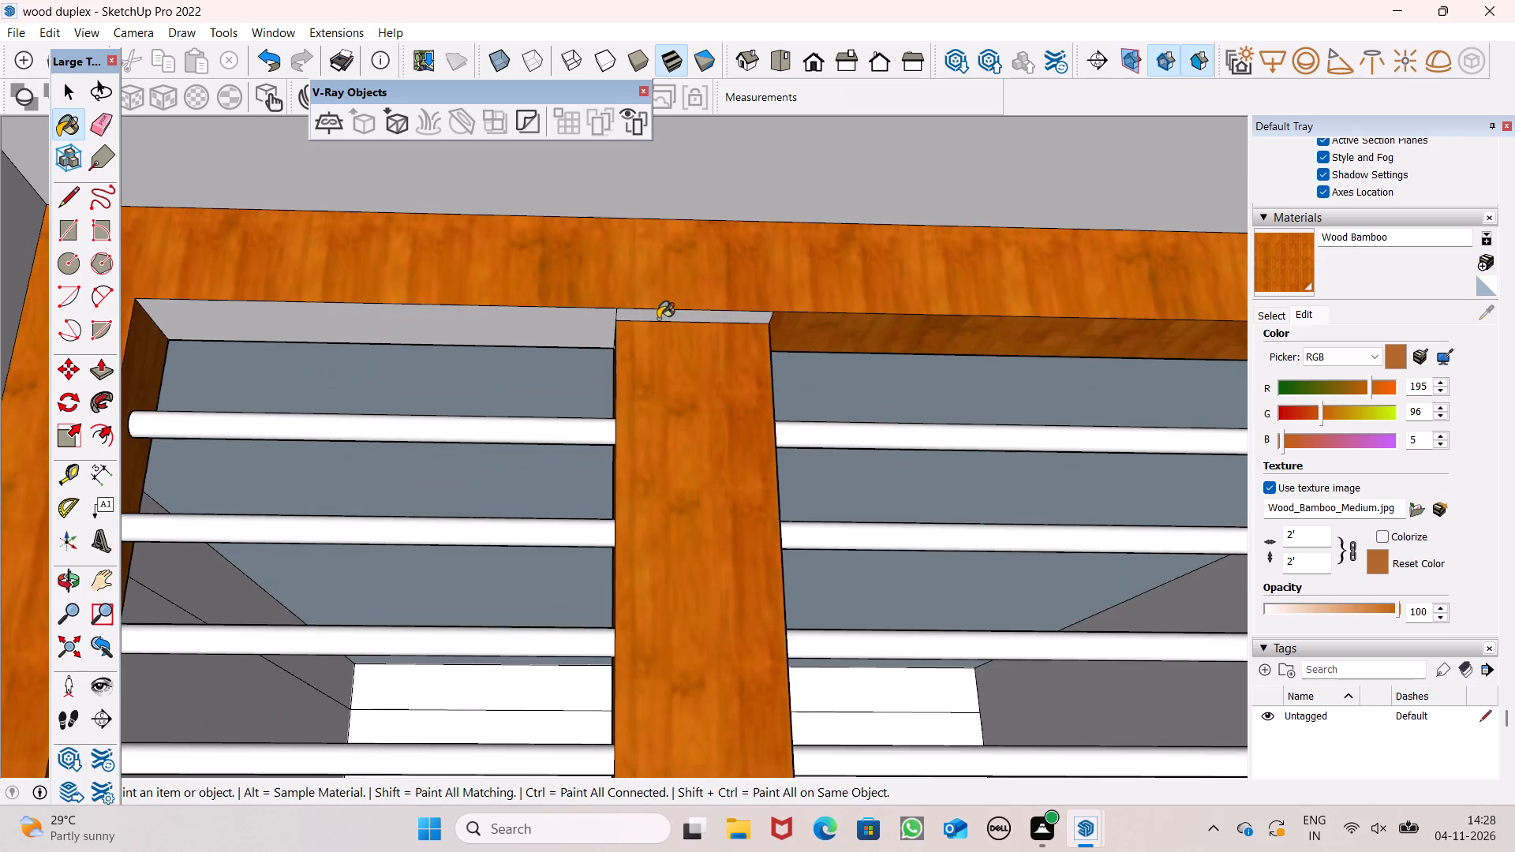
left_click(658, 318)
left_click(579, 312)
scroll(663, 269, "down", 4)
scroll(663, 269, "up", 1)
scroll(663, 269, "down", 4)
Paint the frame's bottom inner faces in the left bay and beneath the left mullion with Wood Bamboo.
key("o")
left_click_drag(649, 305, 666, 363)
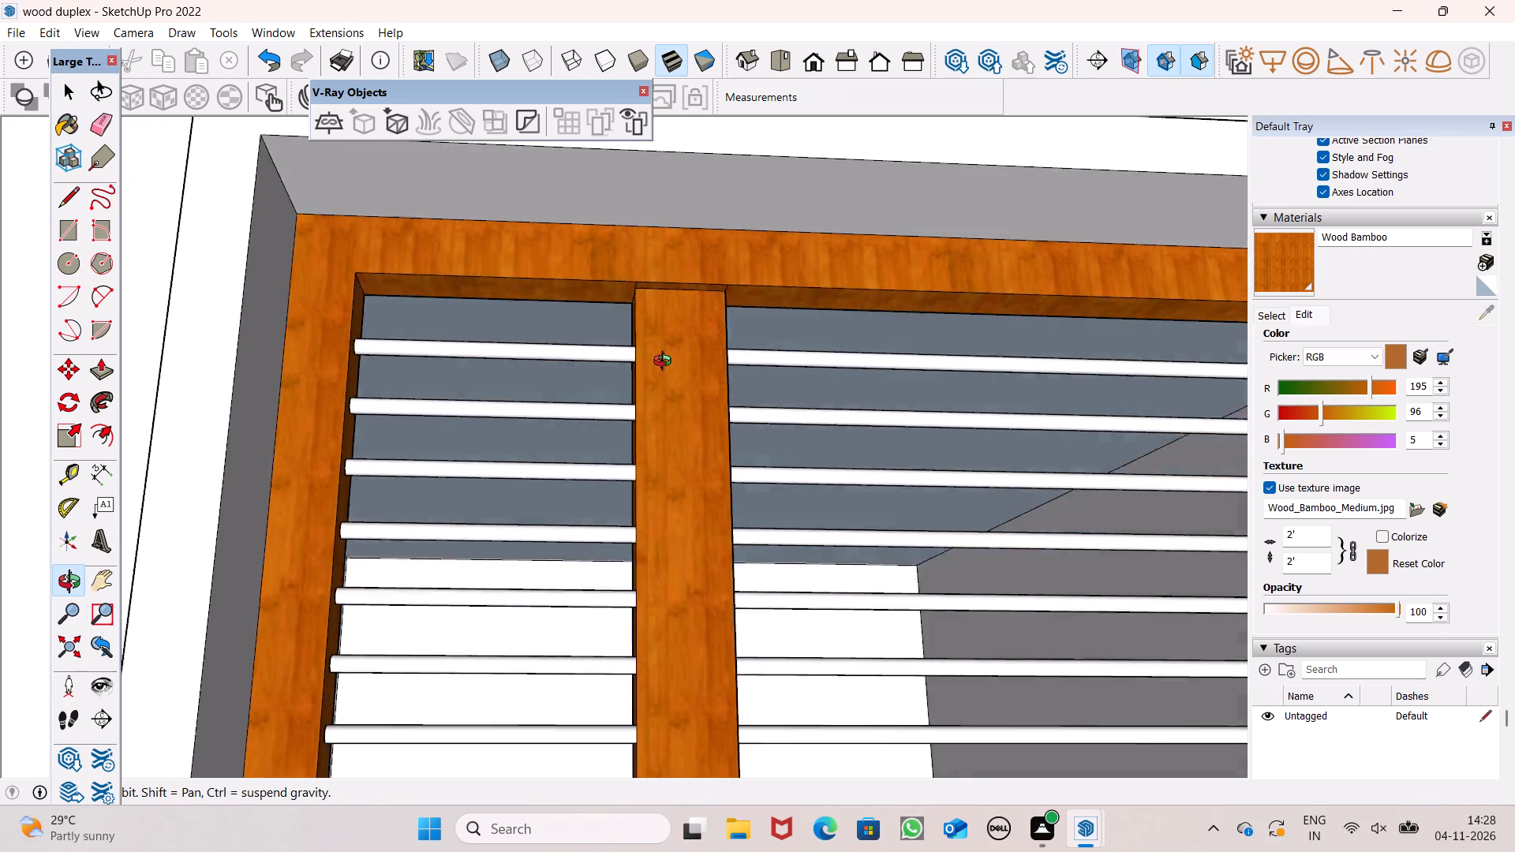
left_click_drag(666, 363, 694, 581)
left_click_drag(693, 589, 662, 389)
scroll(662, 388, "down", 4)
left_click_drag(683, 518, 677, 435, "shift")
left_click_drag(686, 460, 733, 499)
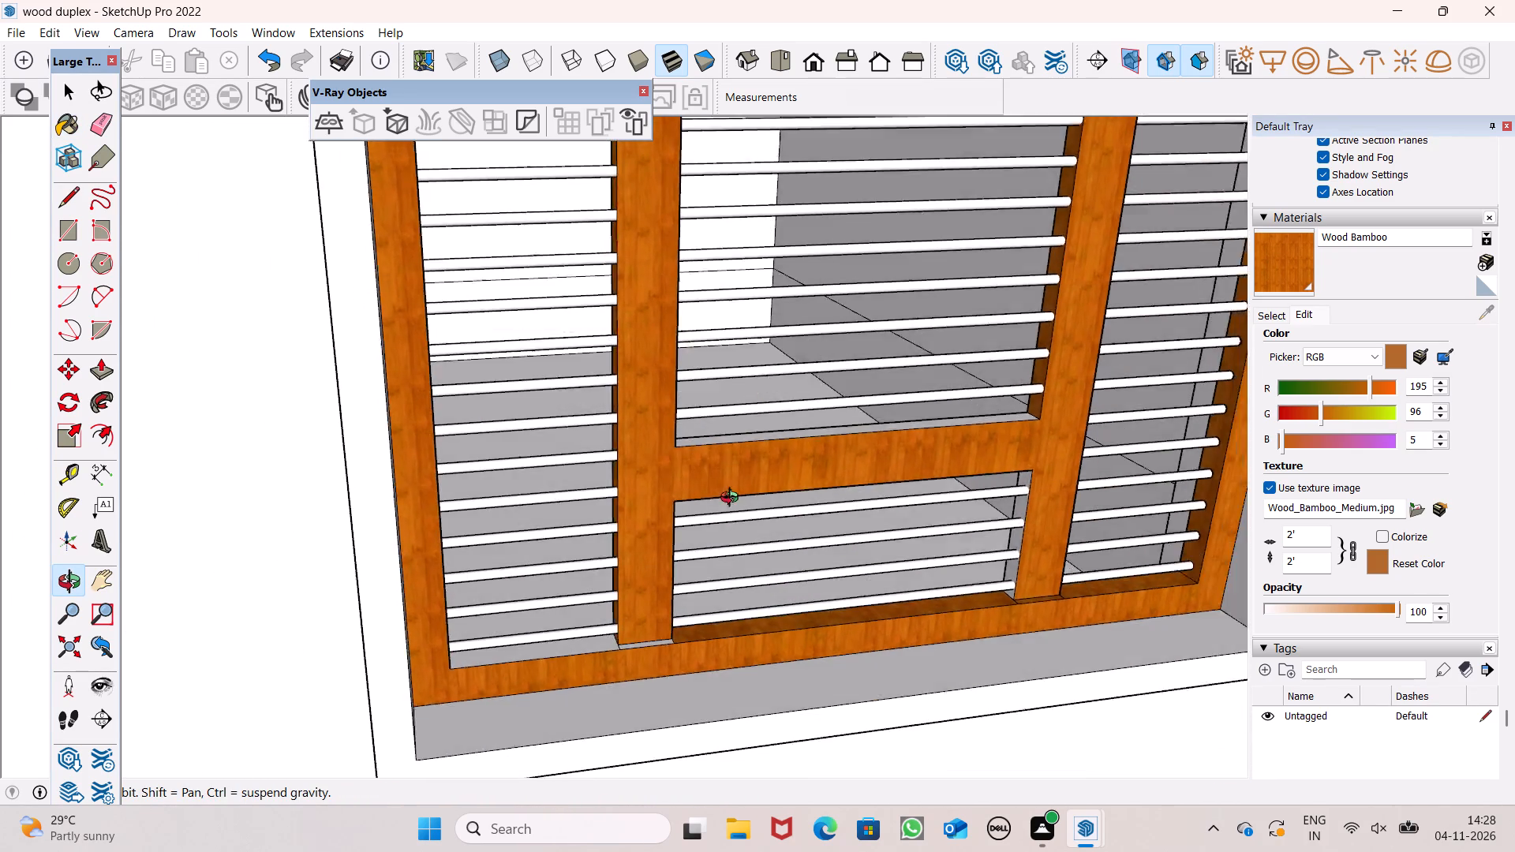
left_click_drag(733, 499, 928, 487)
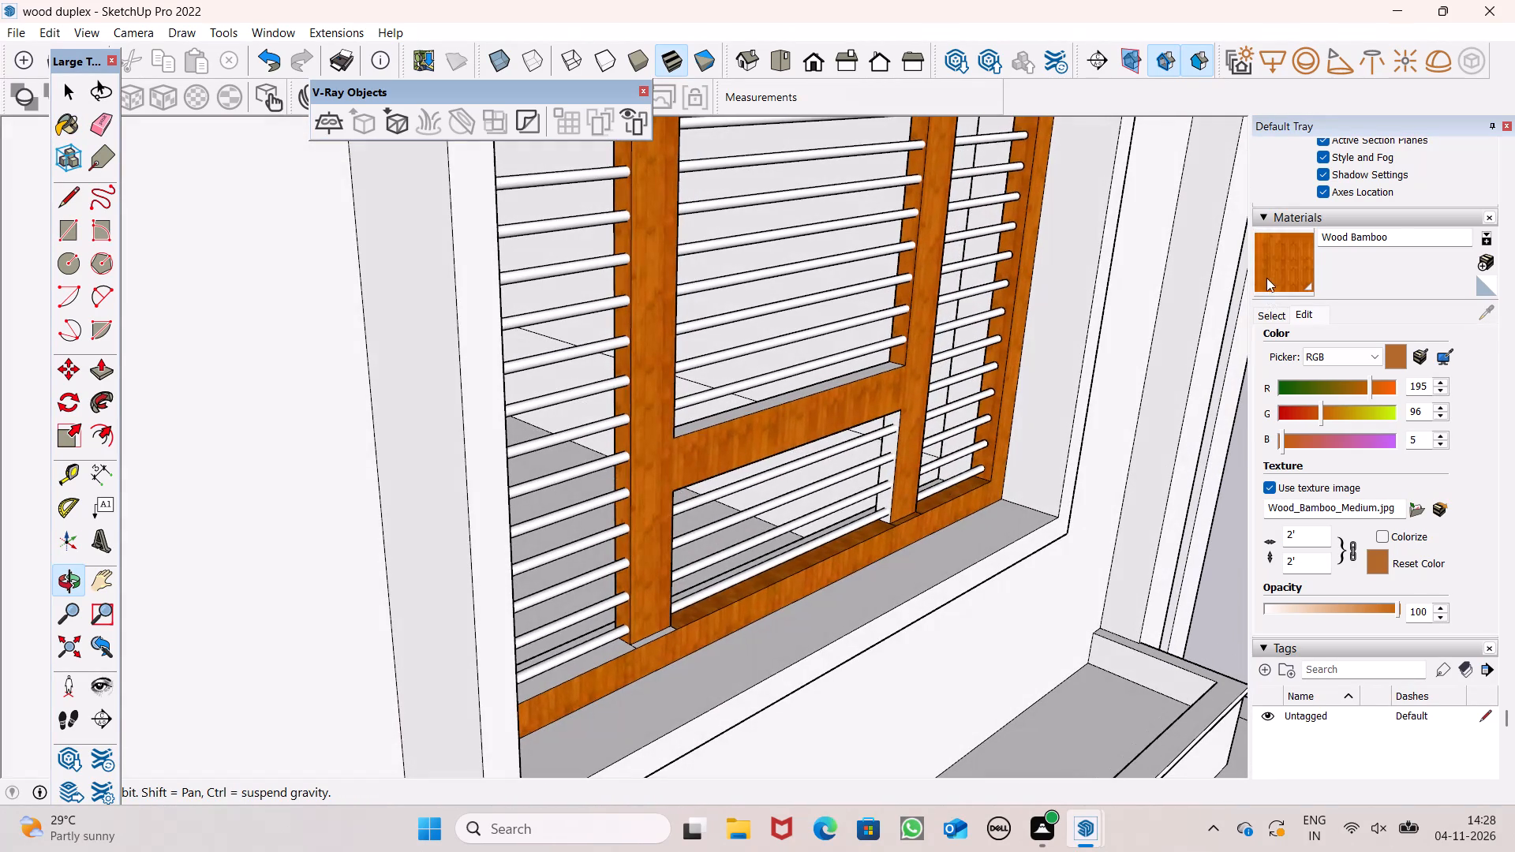
left_click(1267, 274)
scroll(545, 673, "up", 6)
left_click(656, 638)
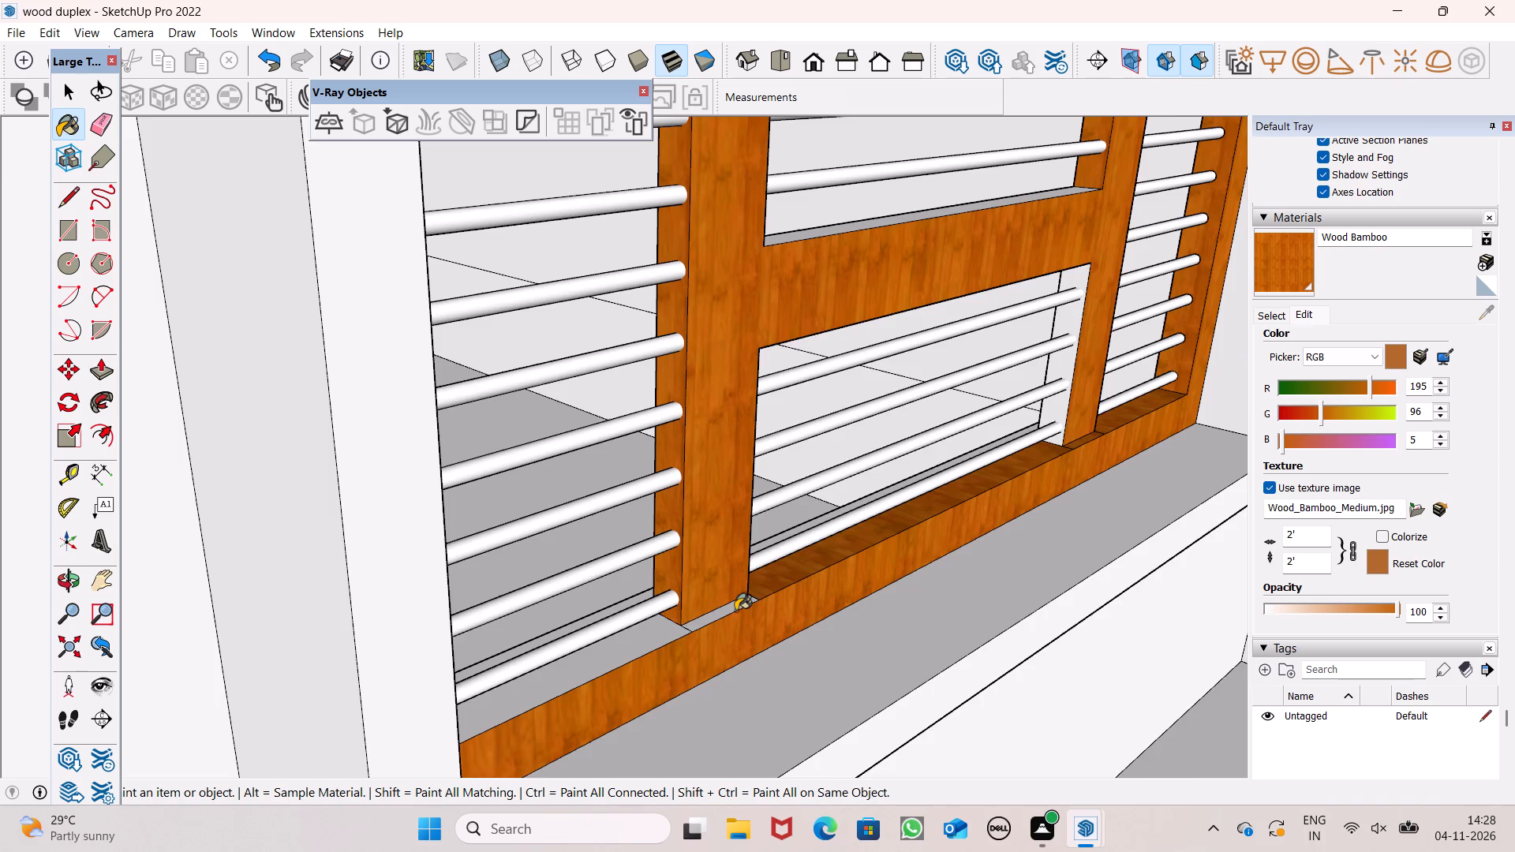
scroll(737, 610, "up", 9)
left_click(724, 592)
left_click(715, 598)
scroll(568, 652, "down", 6)
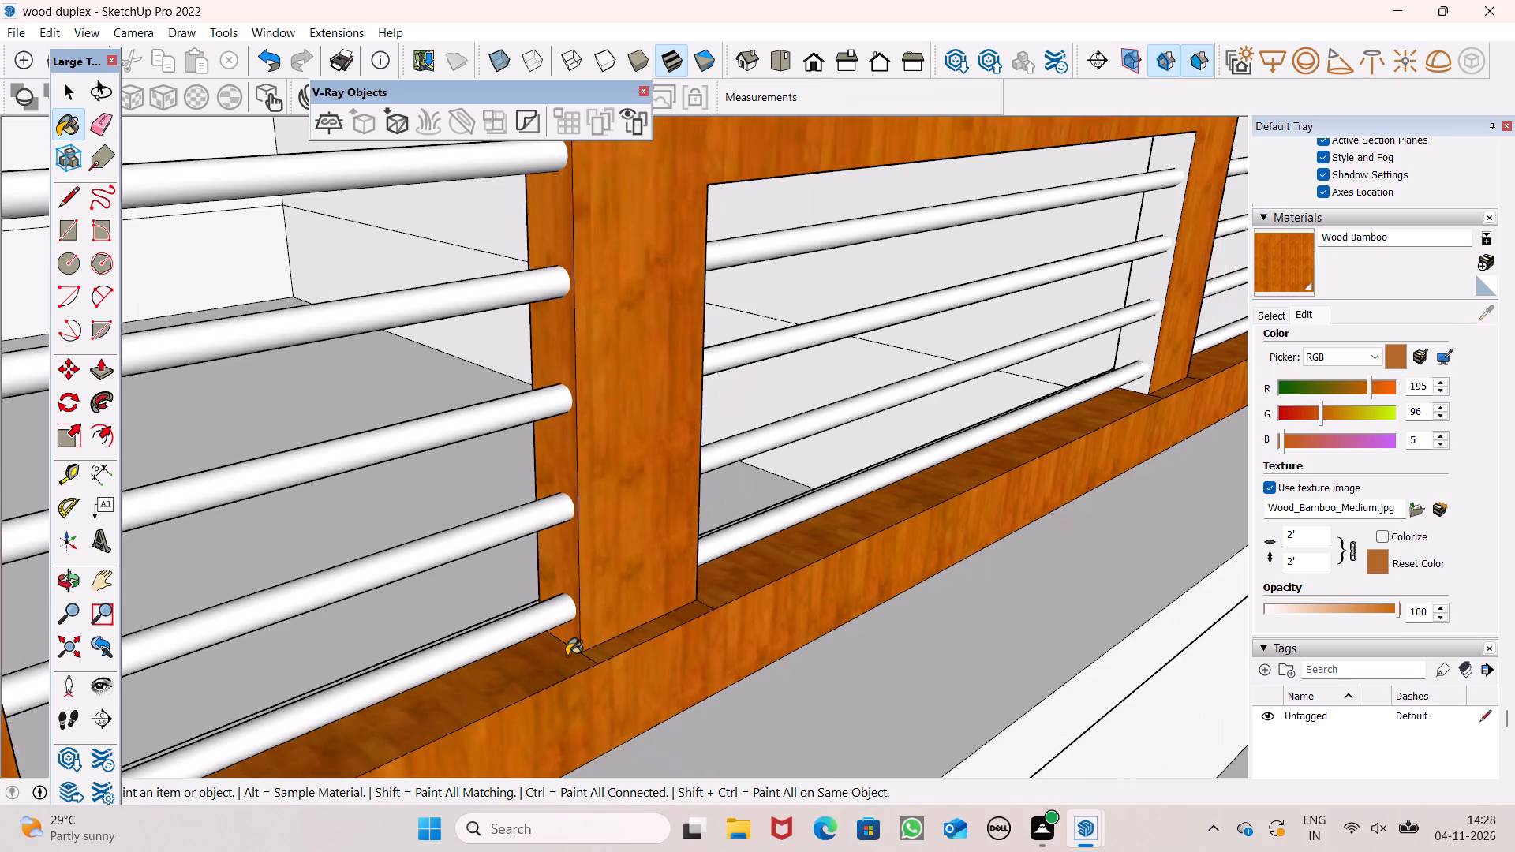
Paint the crossbar's top face and the right mullion's inner side below the crossbar with Wood Bamboo.
scroll(567, 656, "down", 7)
scroll(935, 281, "up", 5)
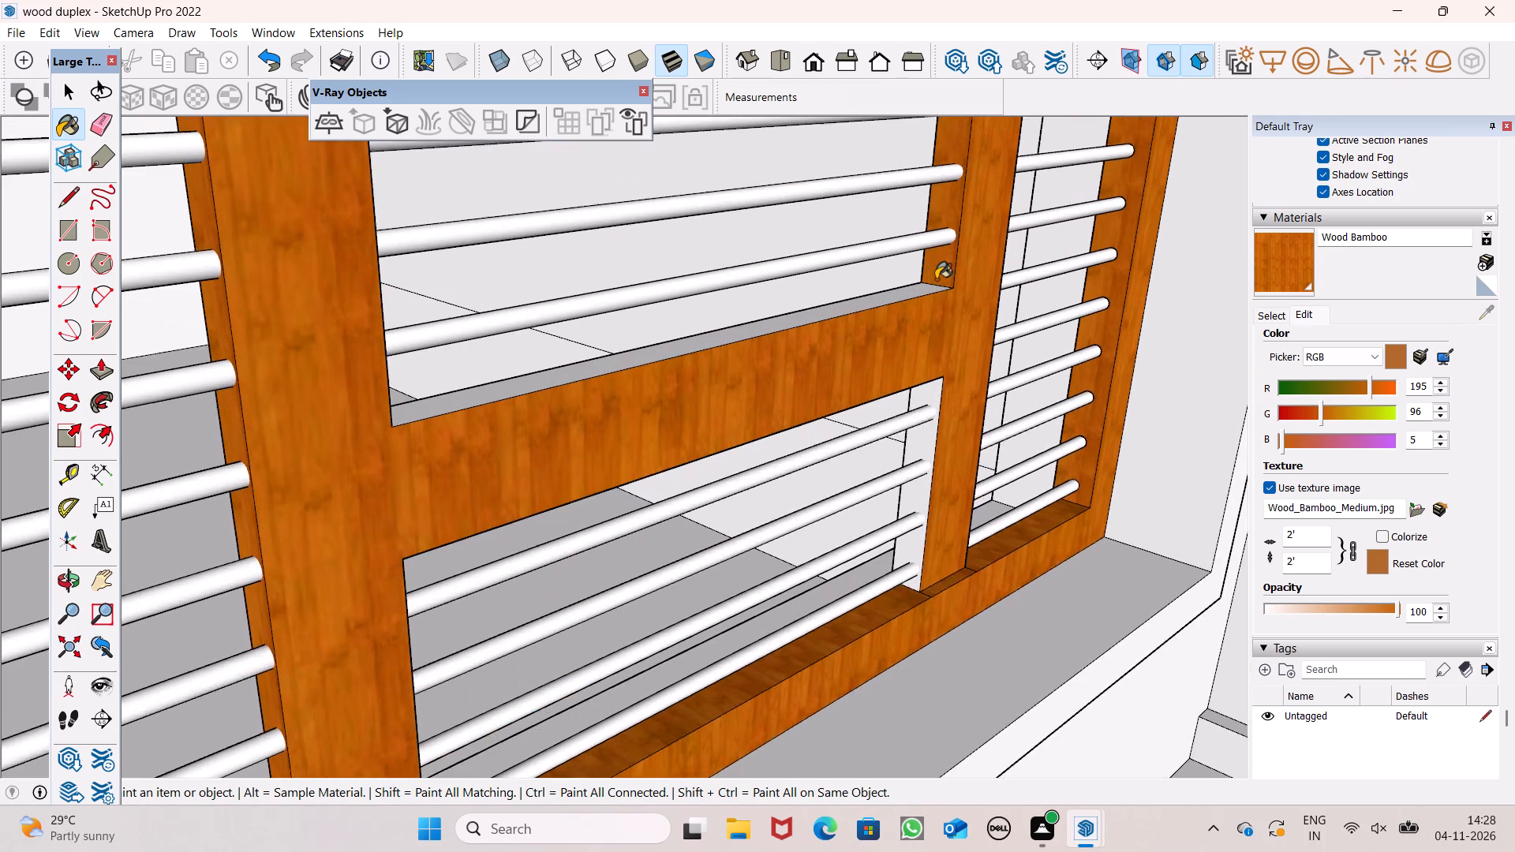
scroll(936, 280, "up", 4)
left_click(884, 299)
left_click(938, 466)
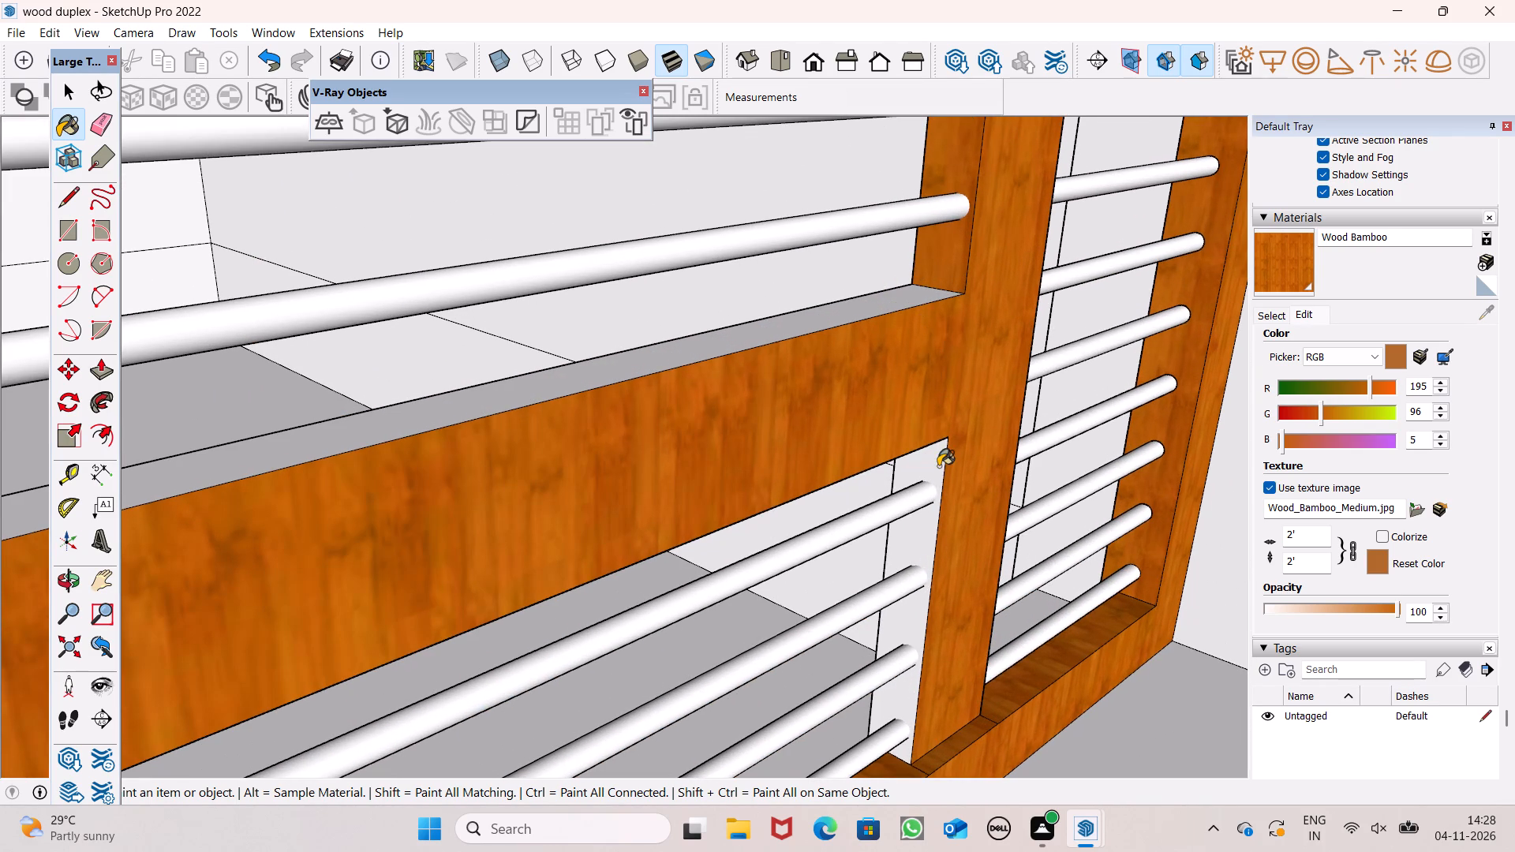
Paint the back face of the ground-floor window frame, including its mullions and crossbar, with Wood Bamboo.
left_click(68, 581)
scroll(386, 495, "up", 3)
left_click_drag(391, 495, 803, 488)
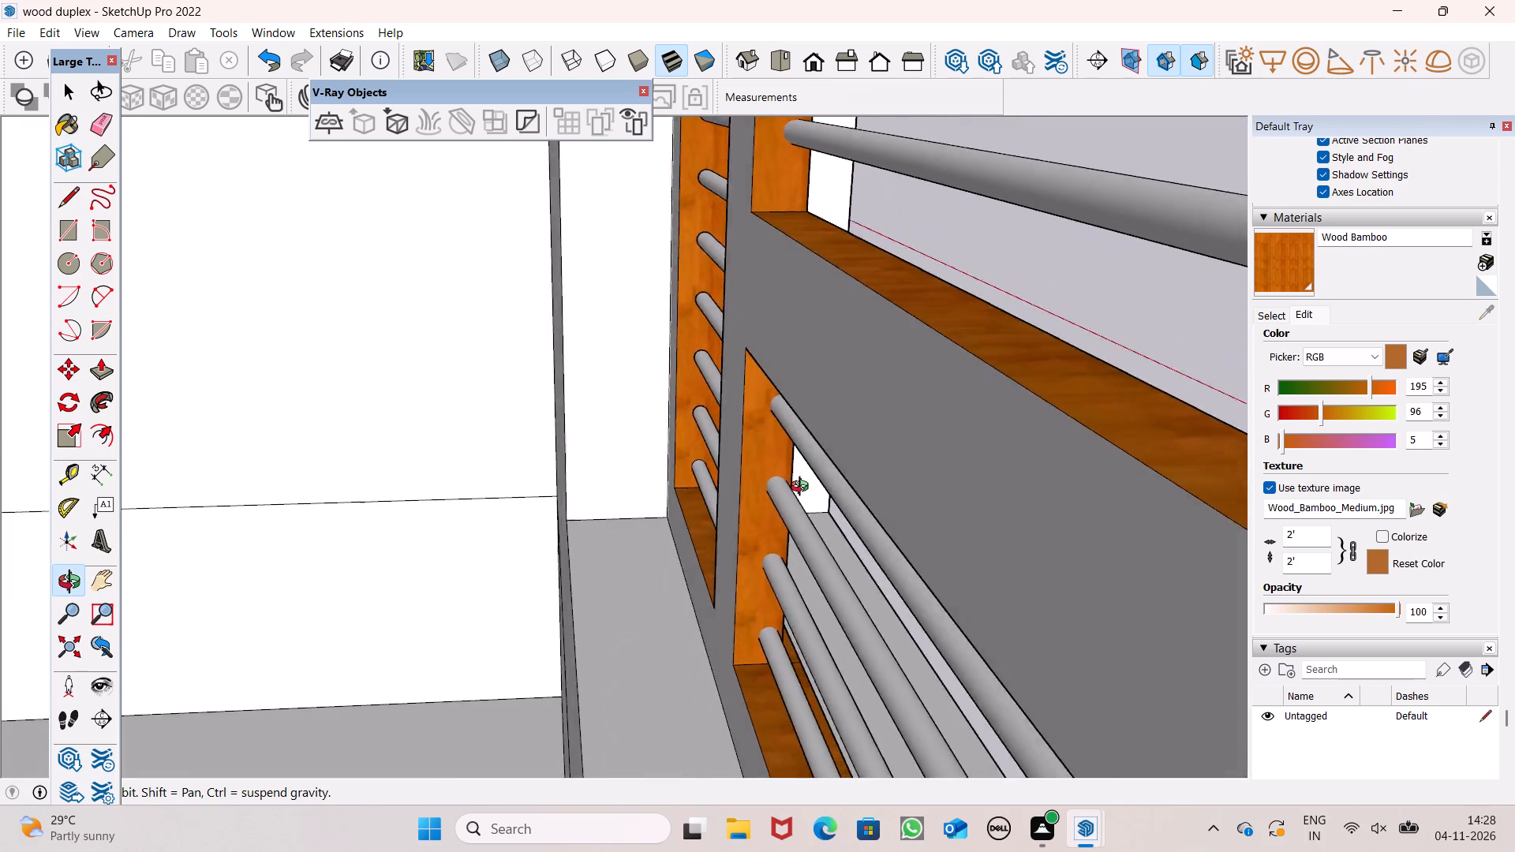
left_click_drag(803, 488, 957, 488)
left_click(1272, 275)
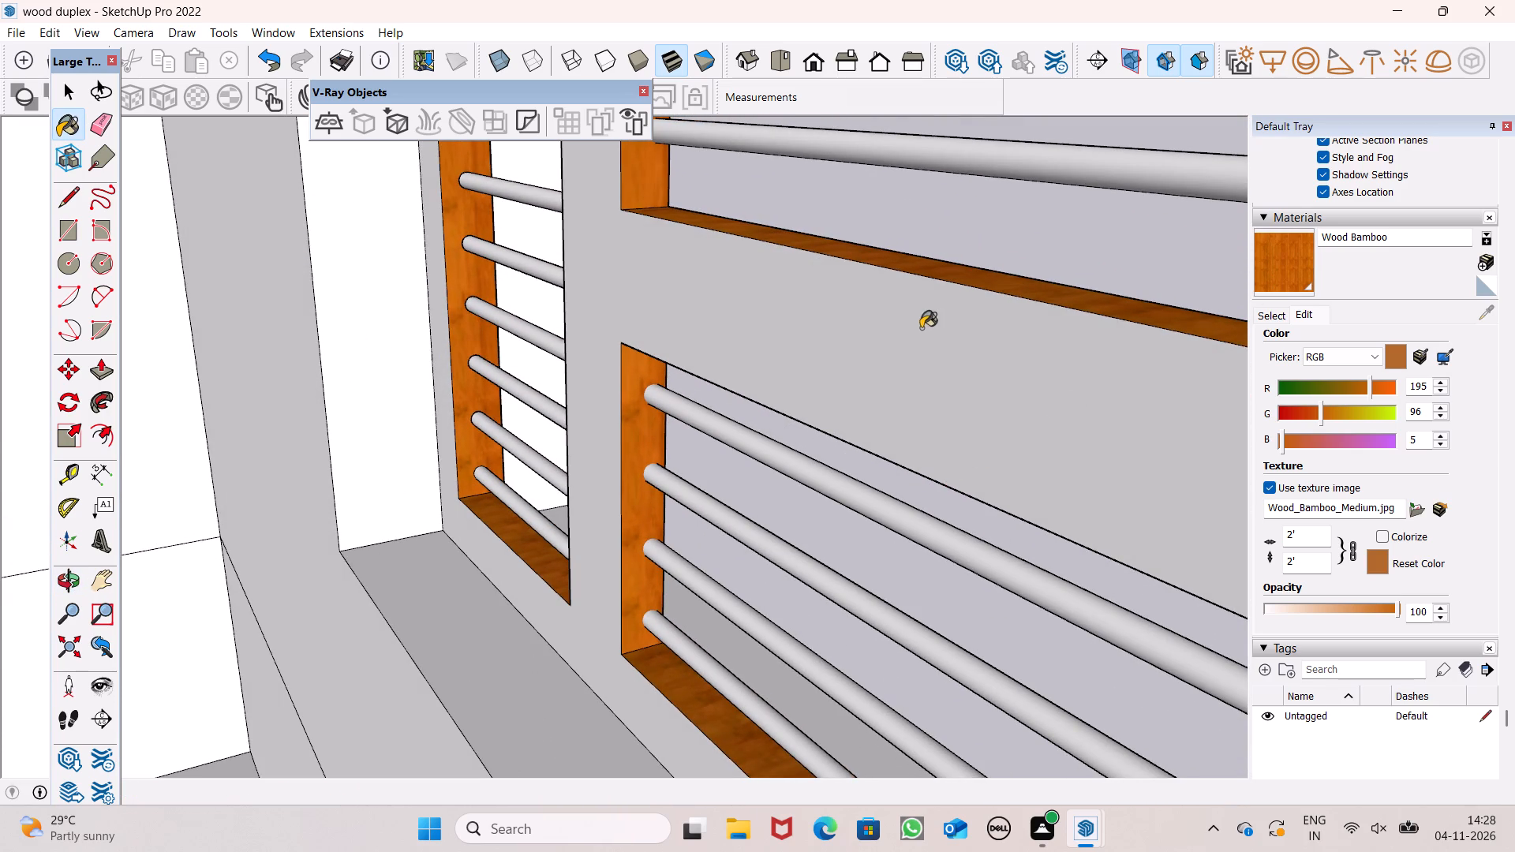
left_click(921, 328)
Examine the ground-floor window frame from both sides and from above and below for unpainted faces.
left_click(66, 582)
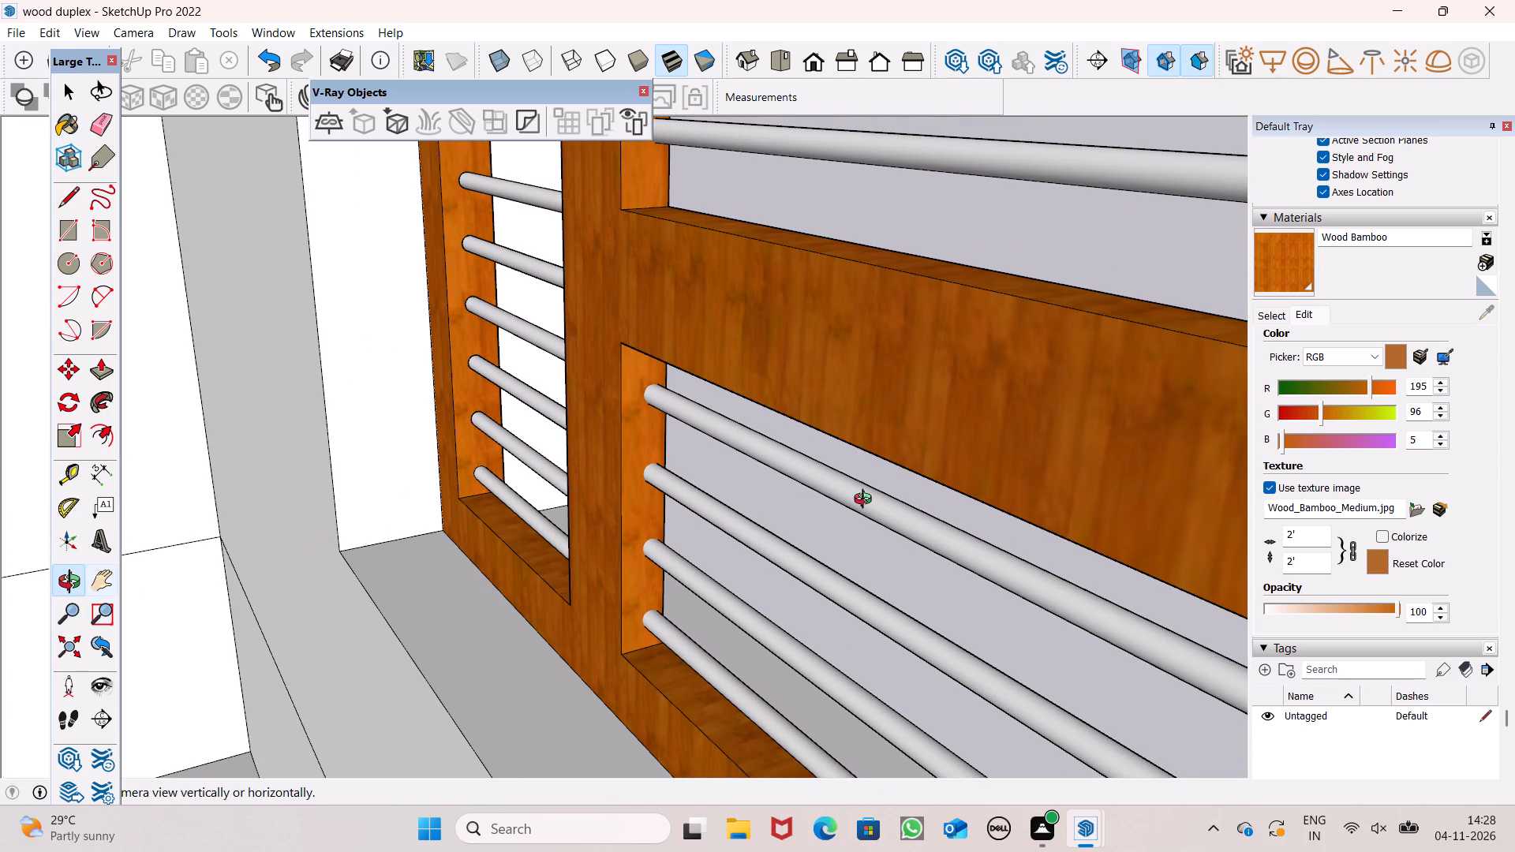
left_click_drag(905, 499, 497, 431)
scroll(825, 493, "down", 7)
left_click_drag(996, 514, 778, 537)
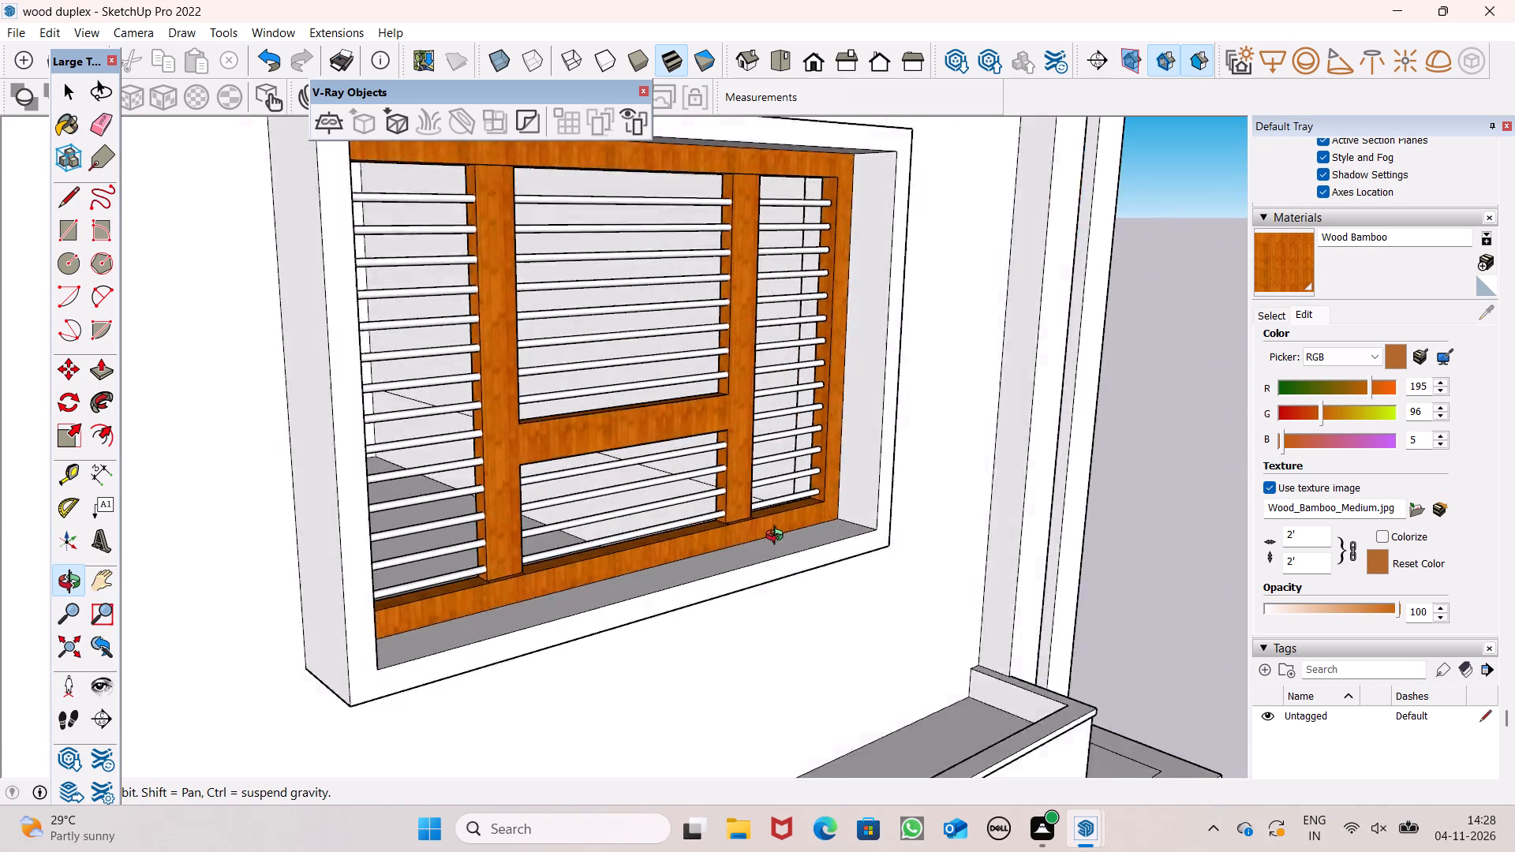
left_click_drag(778, 537, 740, 541)
scroll(741, 536, "down", 3)
left_click_drag(811, 573, 684, 511)
scroll(690, 438, "up", 5)
left_click_drag(692, 425, 1028, 547)
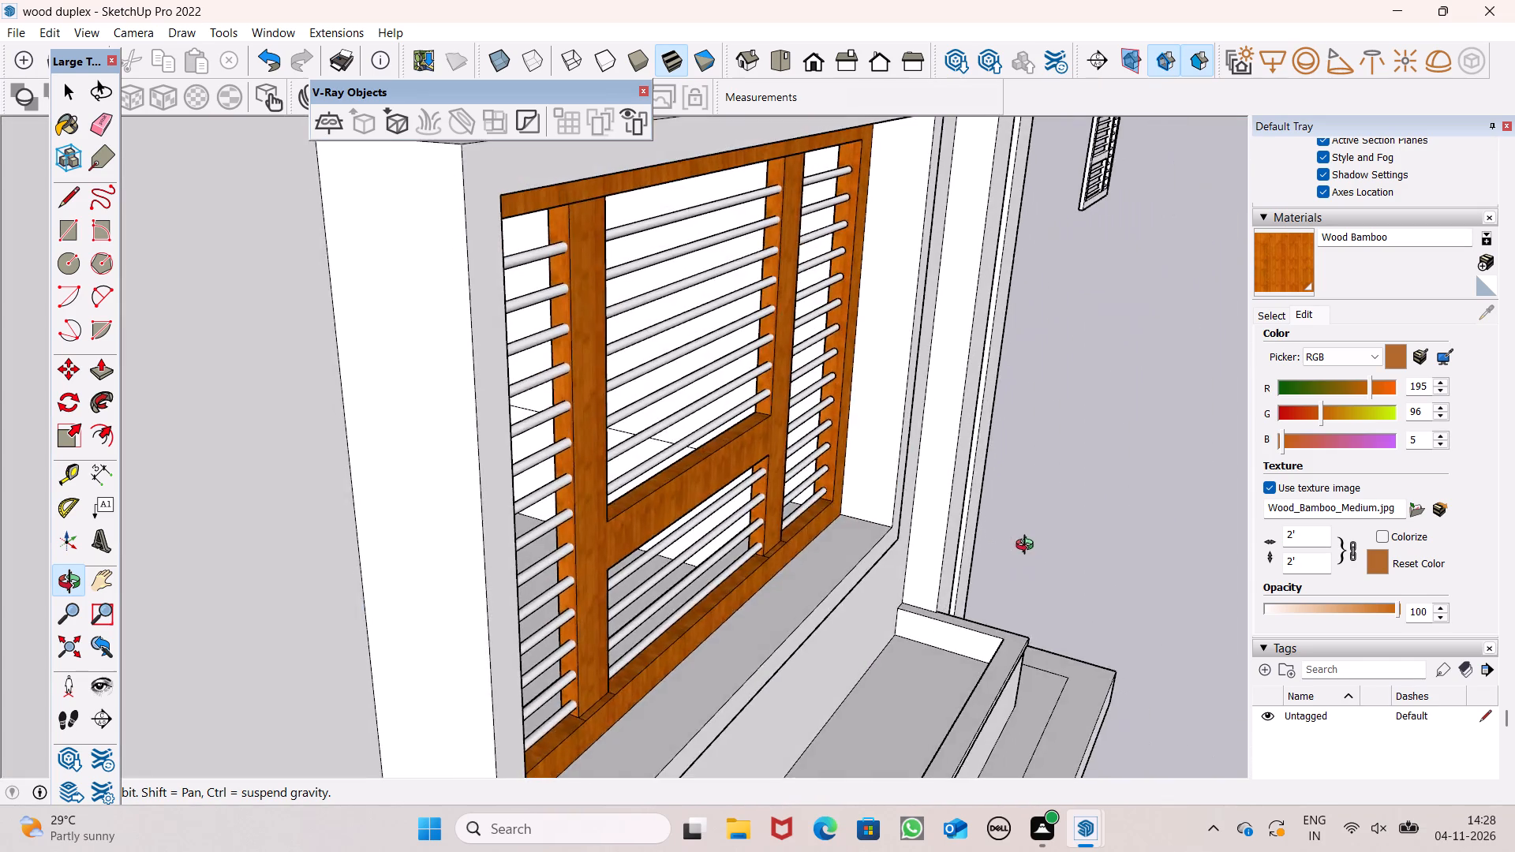
left_click_drag(1028, 547, 811, 601)
left_click_drag(724, 539, 388, 310)
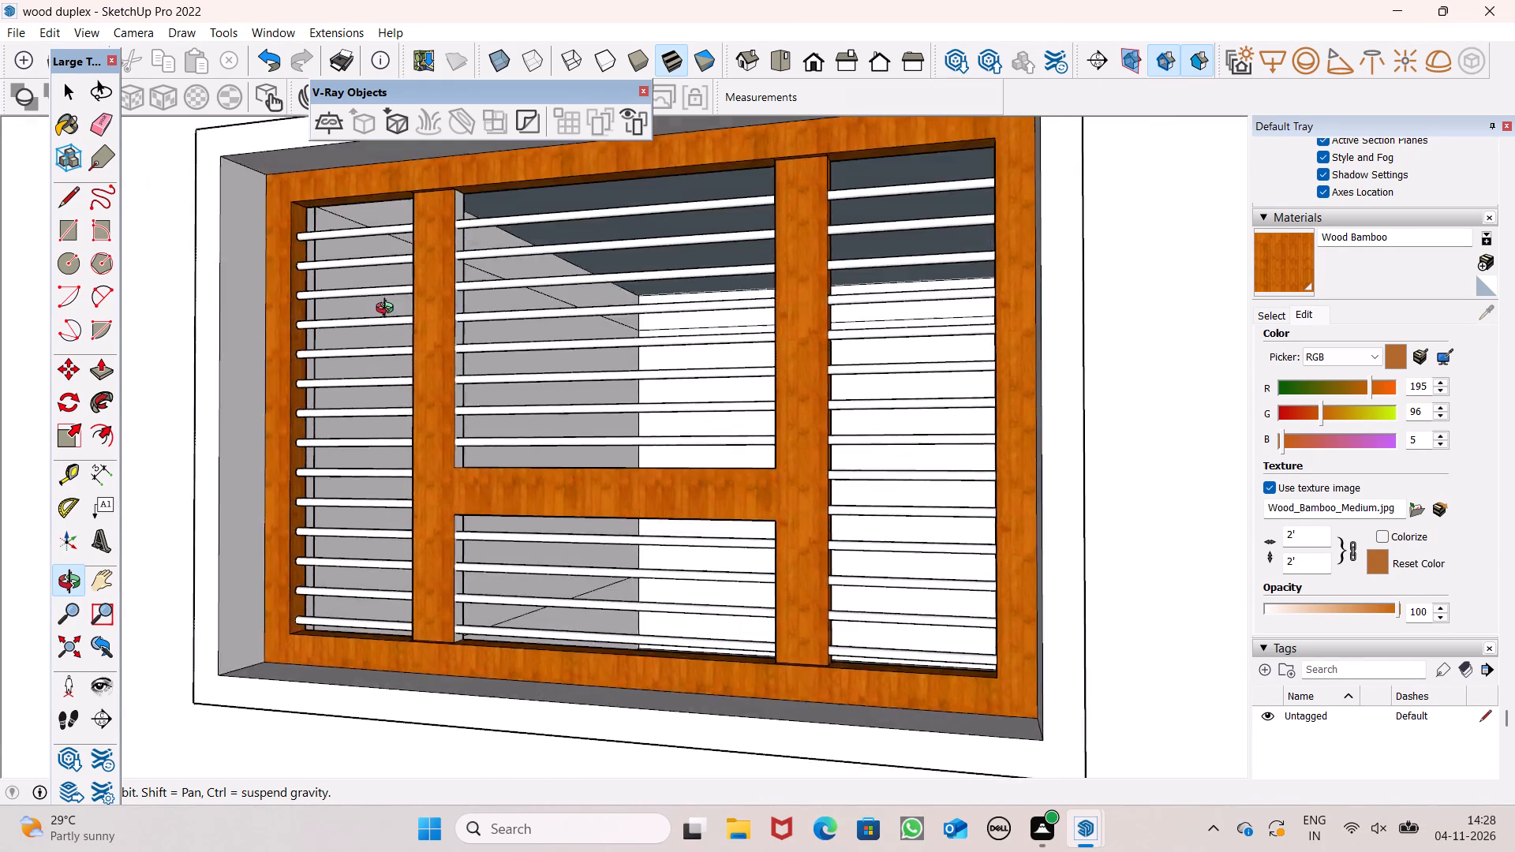
left_click_drag(388, 310, 383, 271)
scroll(403, 252, "up", 3)
scroll(519, 294, "down", 3)
left_click_drag(617, 355, 496, 368)
scroll(544, 334, "down", 7)
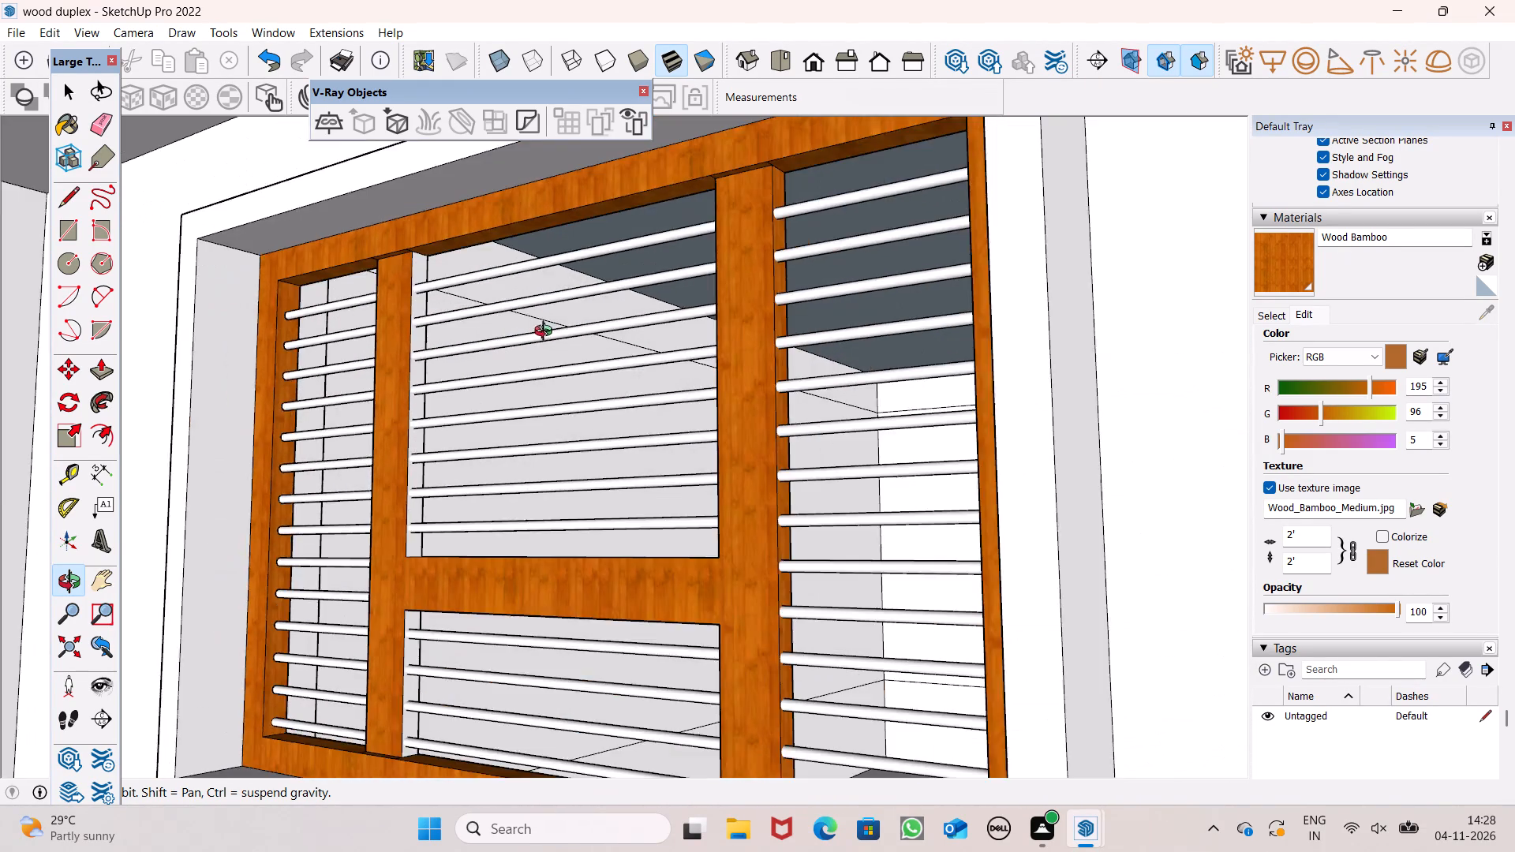
scroll(547, 333, "down", 3)
left_click_drag(563, 376, 481, 408)
left_click_drag(398, 408, 590, 384, "shift")
left_click_drag(590, 384, 520, 440)
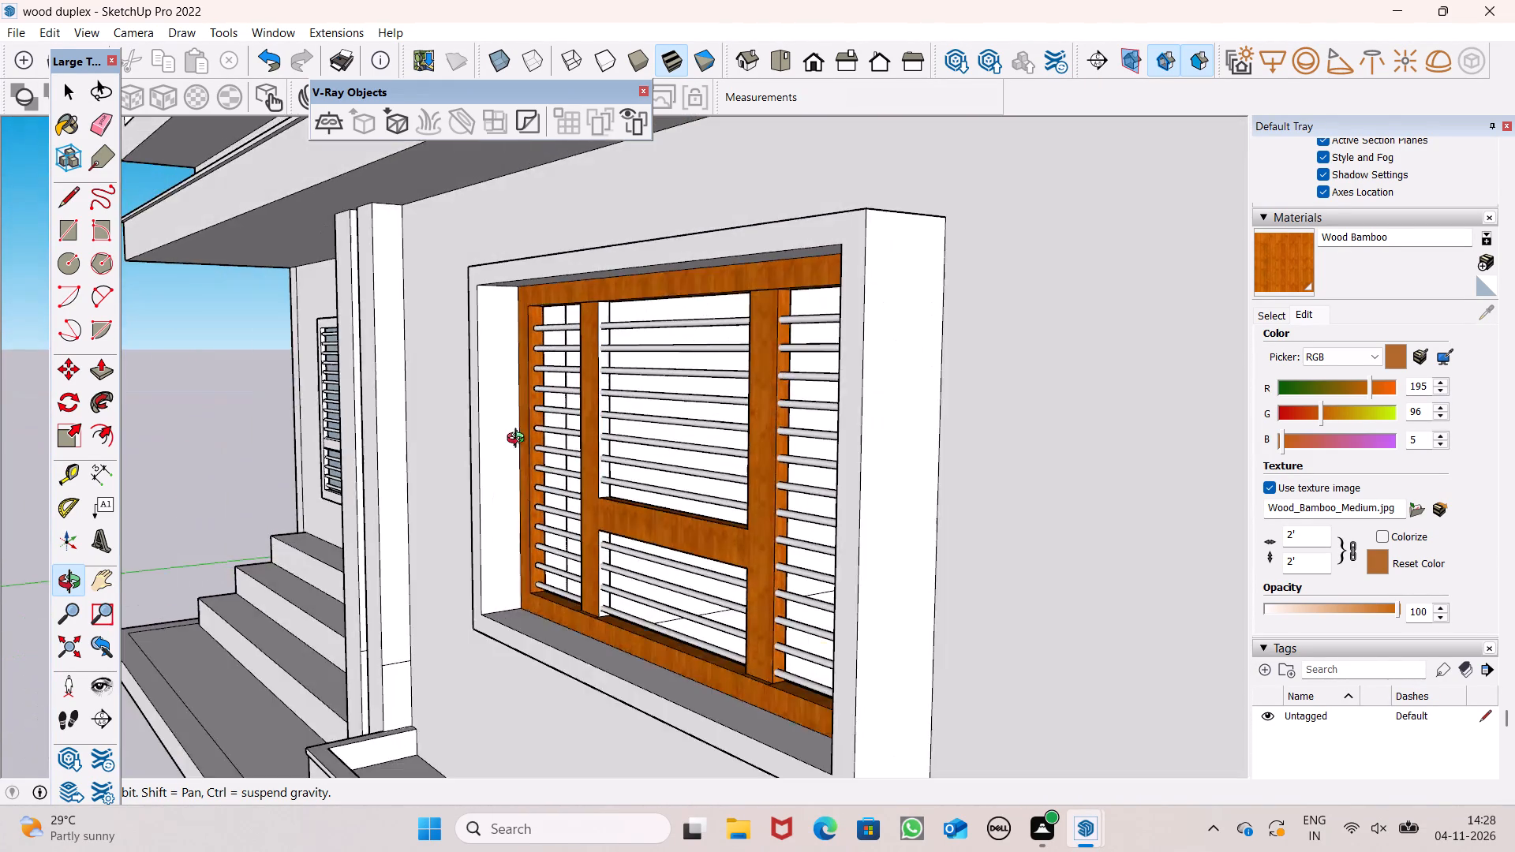
Paint the left mullion's inner side facing the middle bay, above and below the crossbar, with Wood Bamboo.
scroll(551, 428, "up", 3)
left_click_drag(554, 430, 650, 409, "shift")
left_click_drag(660, 411, 683, 418)
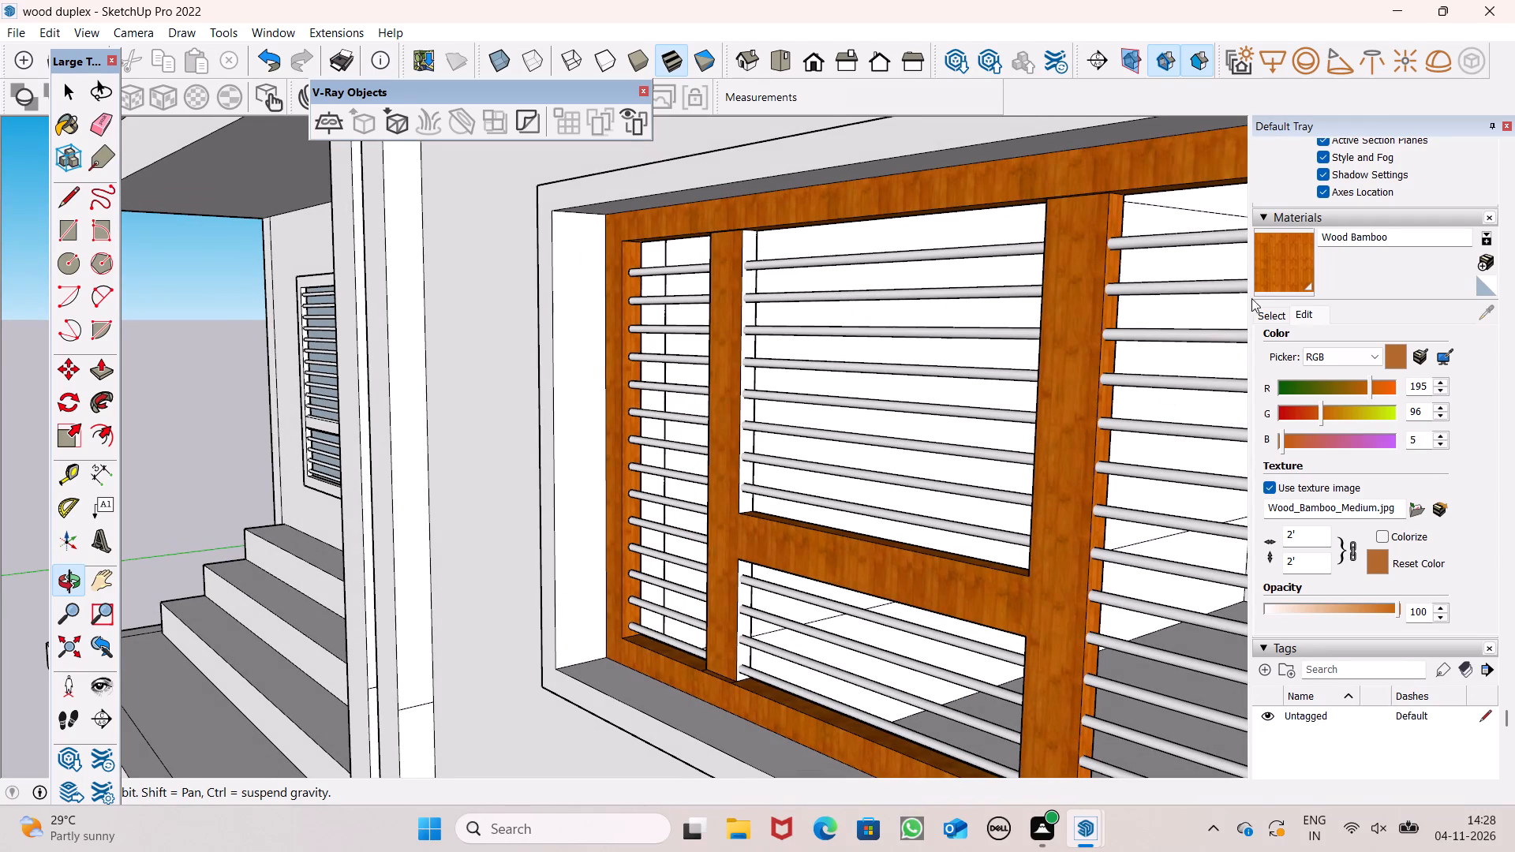
left_click(1270, 271)
scroll(744, 249, "up", 4)
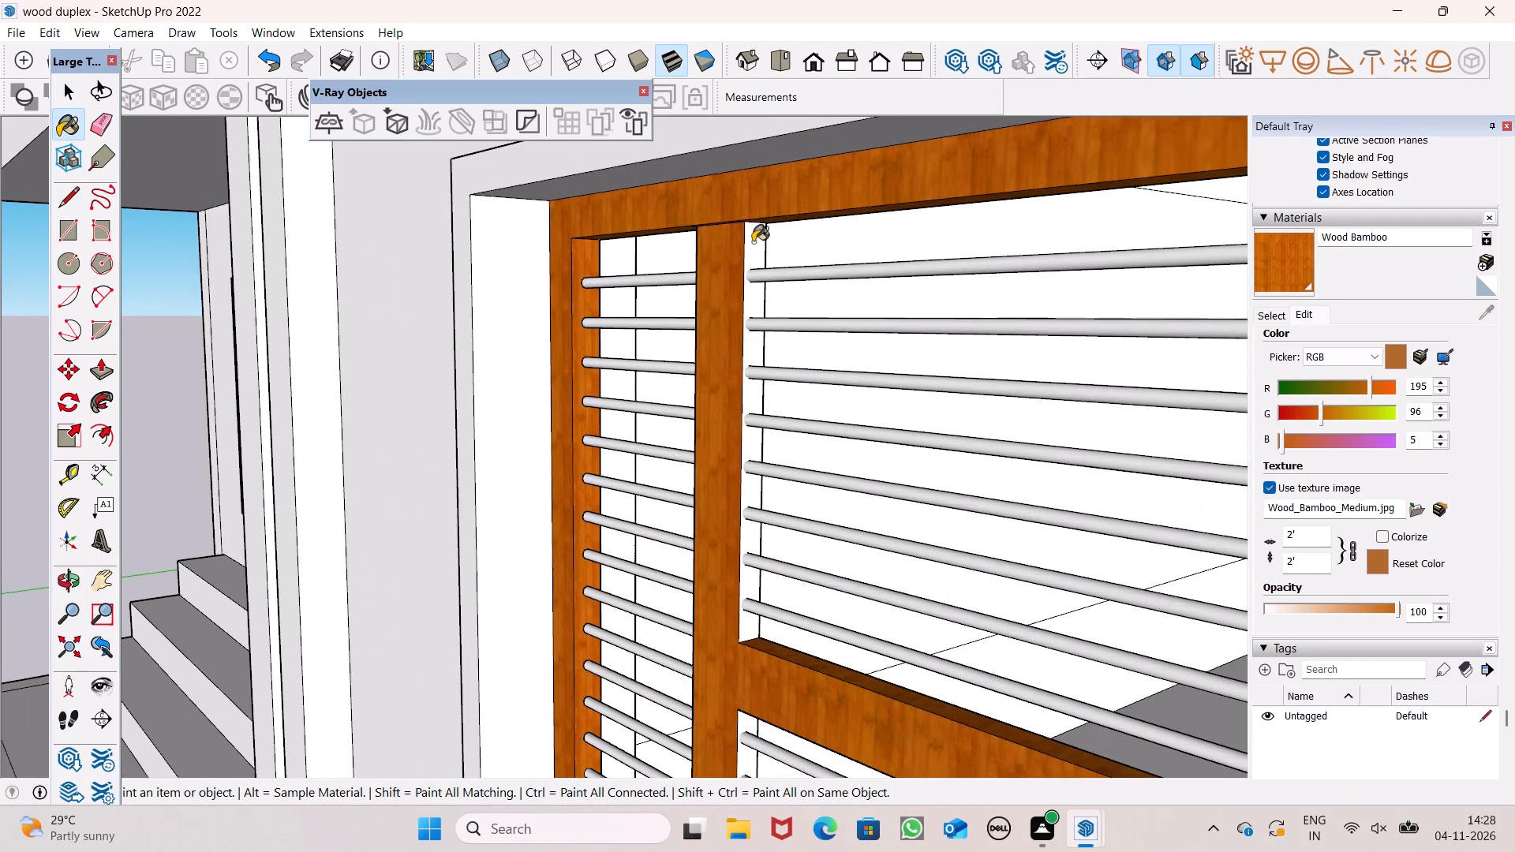
left_click(753, 242)
scroll(745, 241, "down", 6)
scroll(750, 532, "up", 10)
scroll(743, 529, "down", 1)
scroll(743, 529, "up", 5)
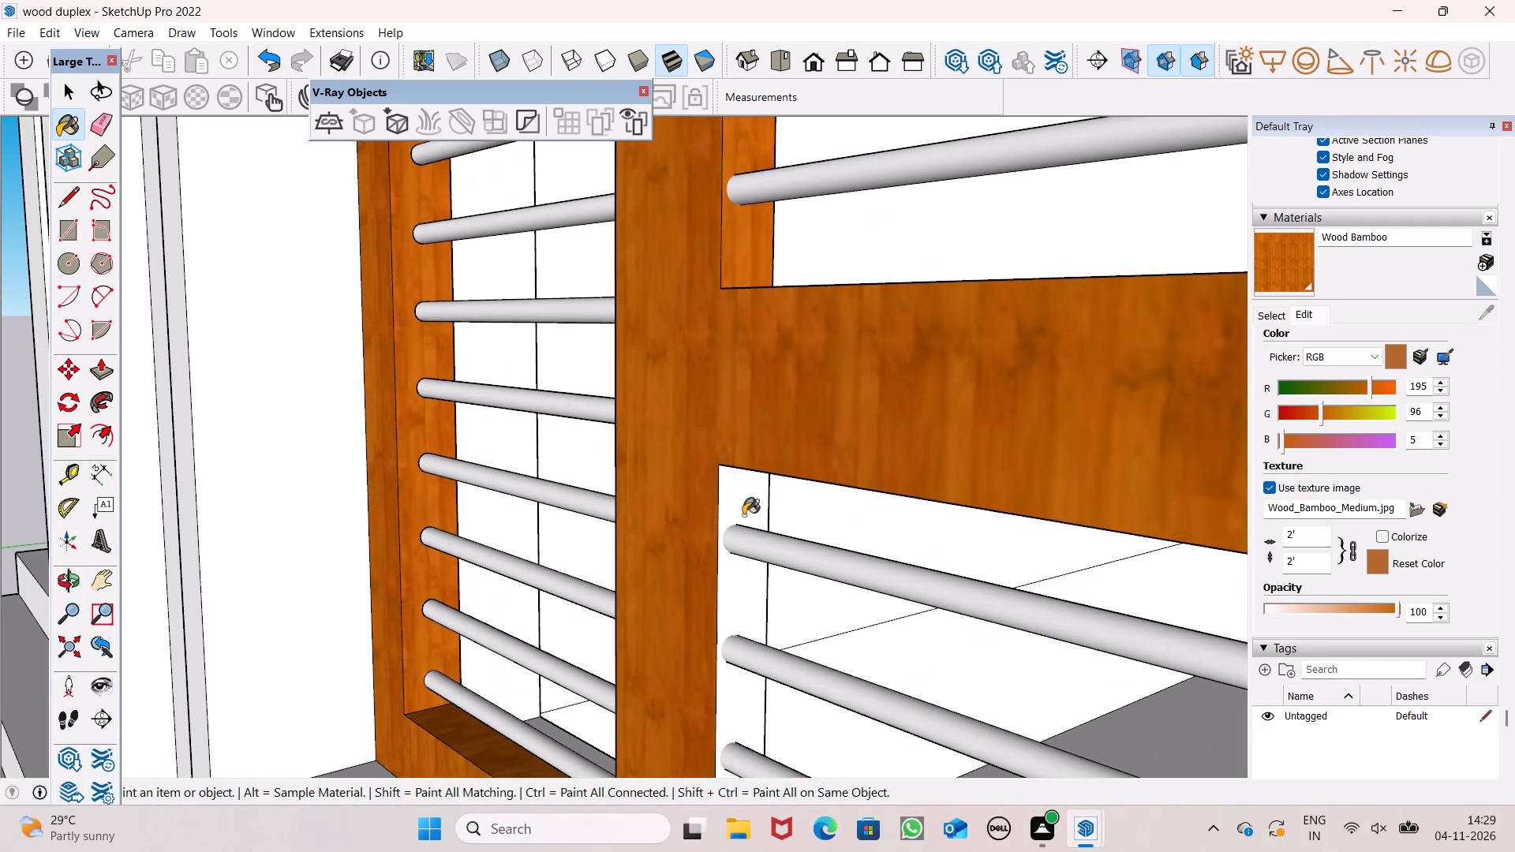
left_click(743, 507)
Examine the ground-floor window frame and the whole front facade from several angles.
scroll(743, 507, "down", 13)
key("o")
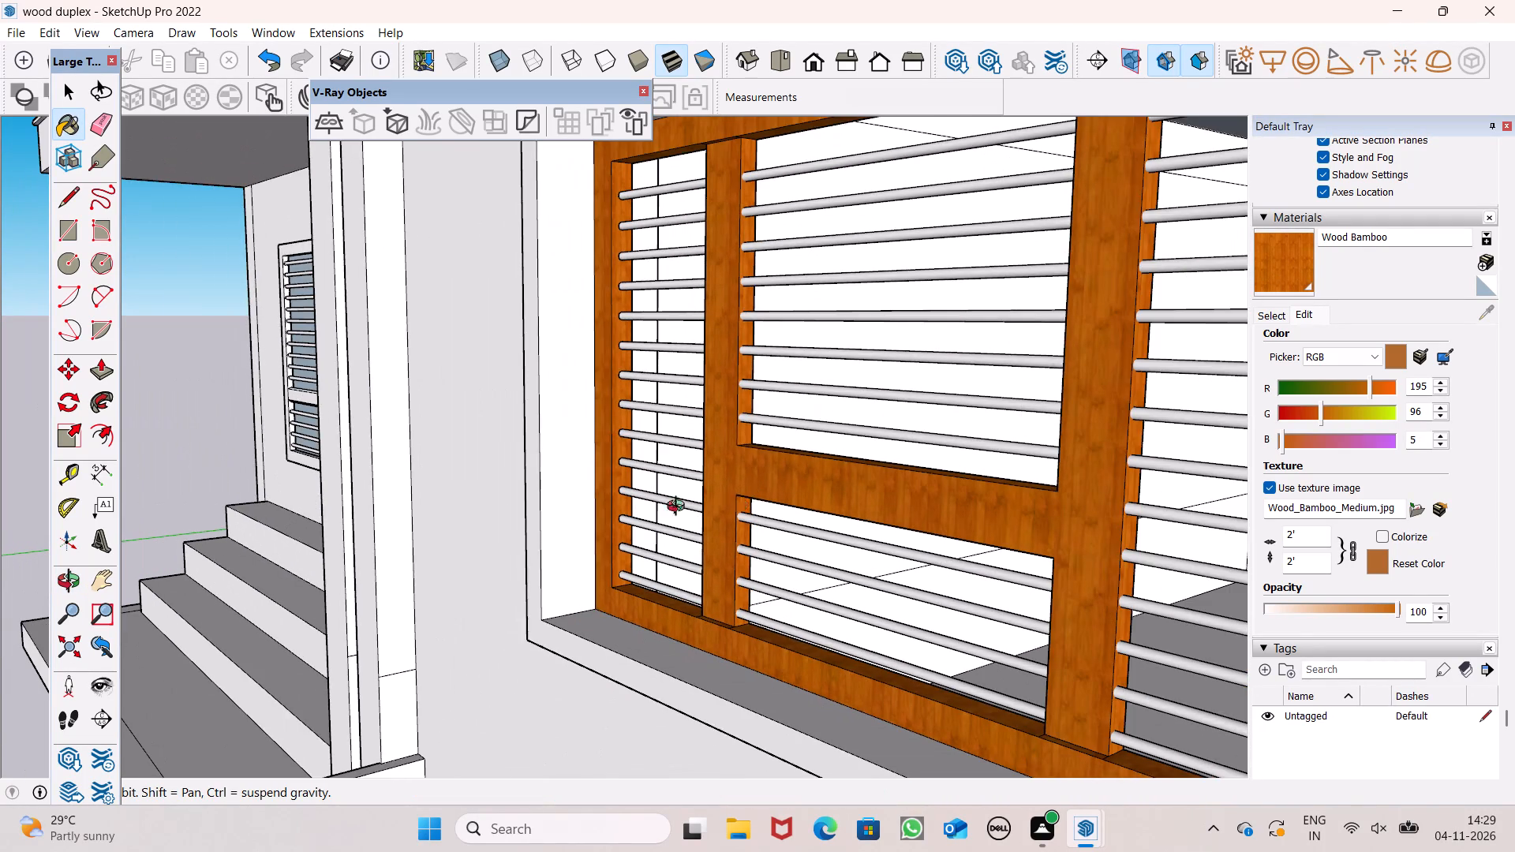
left_click_drag(537, 525, 1191, 524)
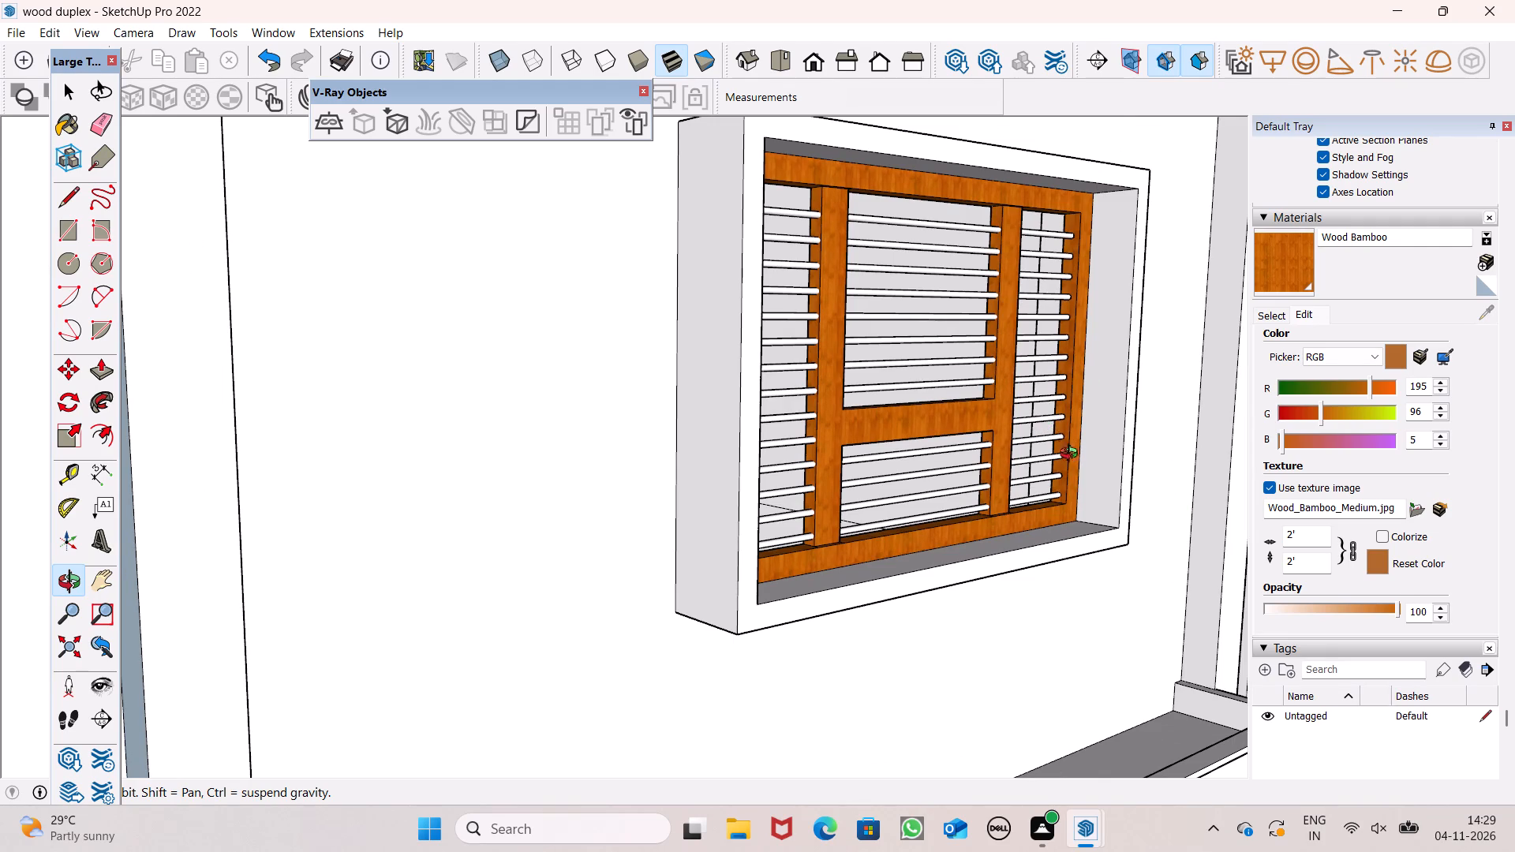
left_click_drag(1077, 443, 868, 446)
scroll(868, 447, "down", 4)
left_click_drag(892, 462, 847, 451)
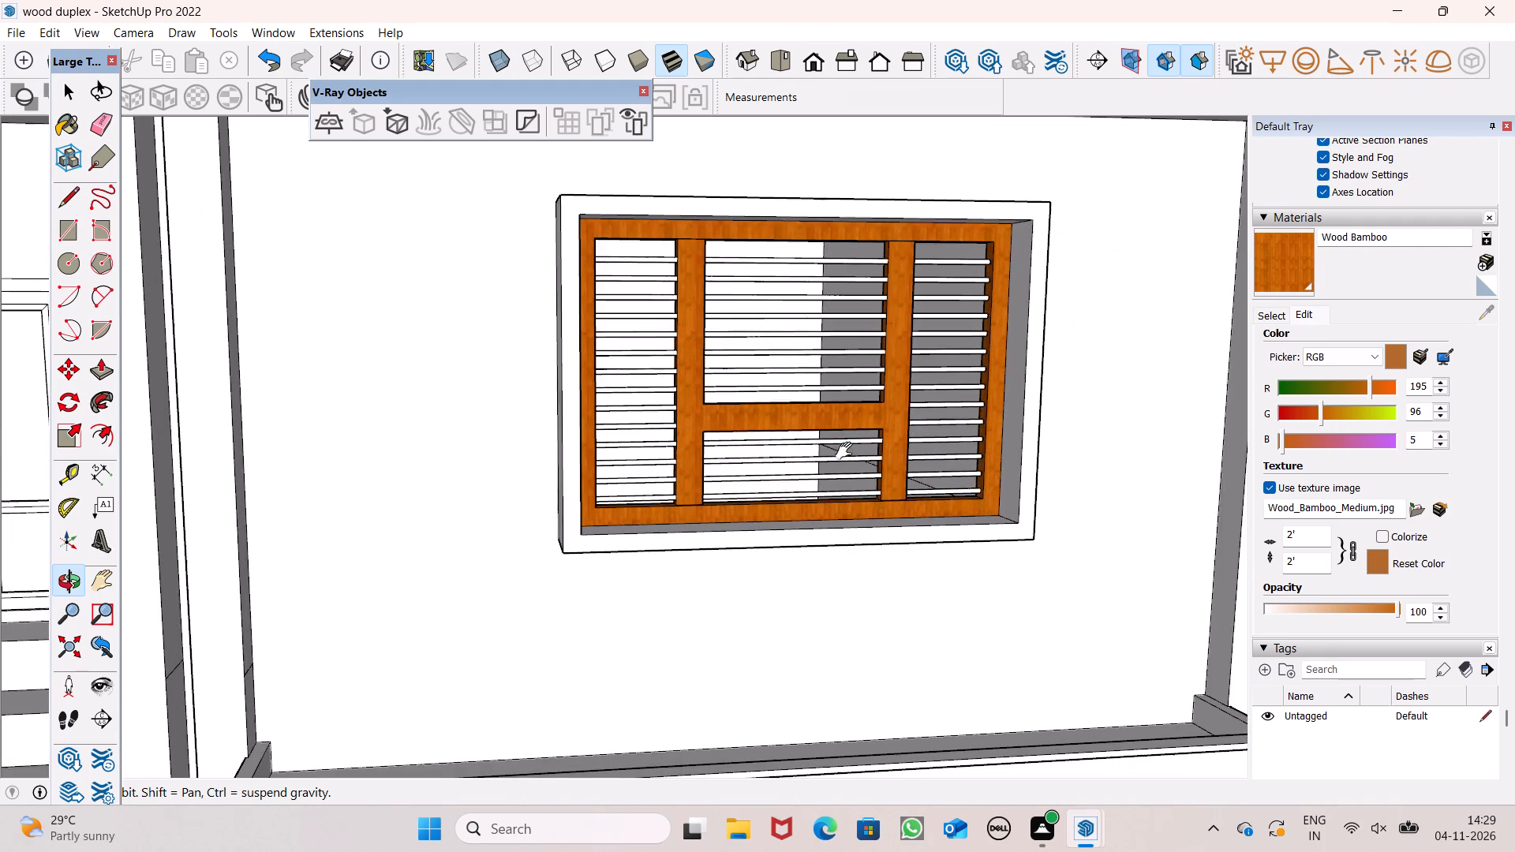
left_click_drag(847, 451, 909, 451)
left_click(914, 450)
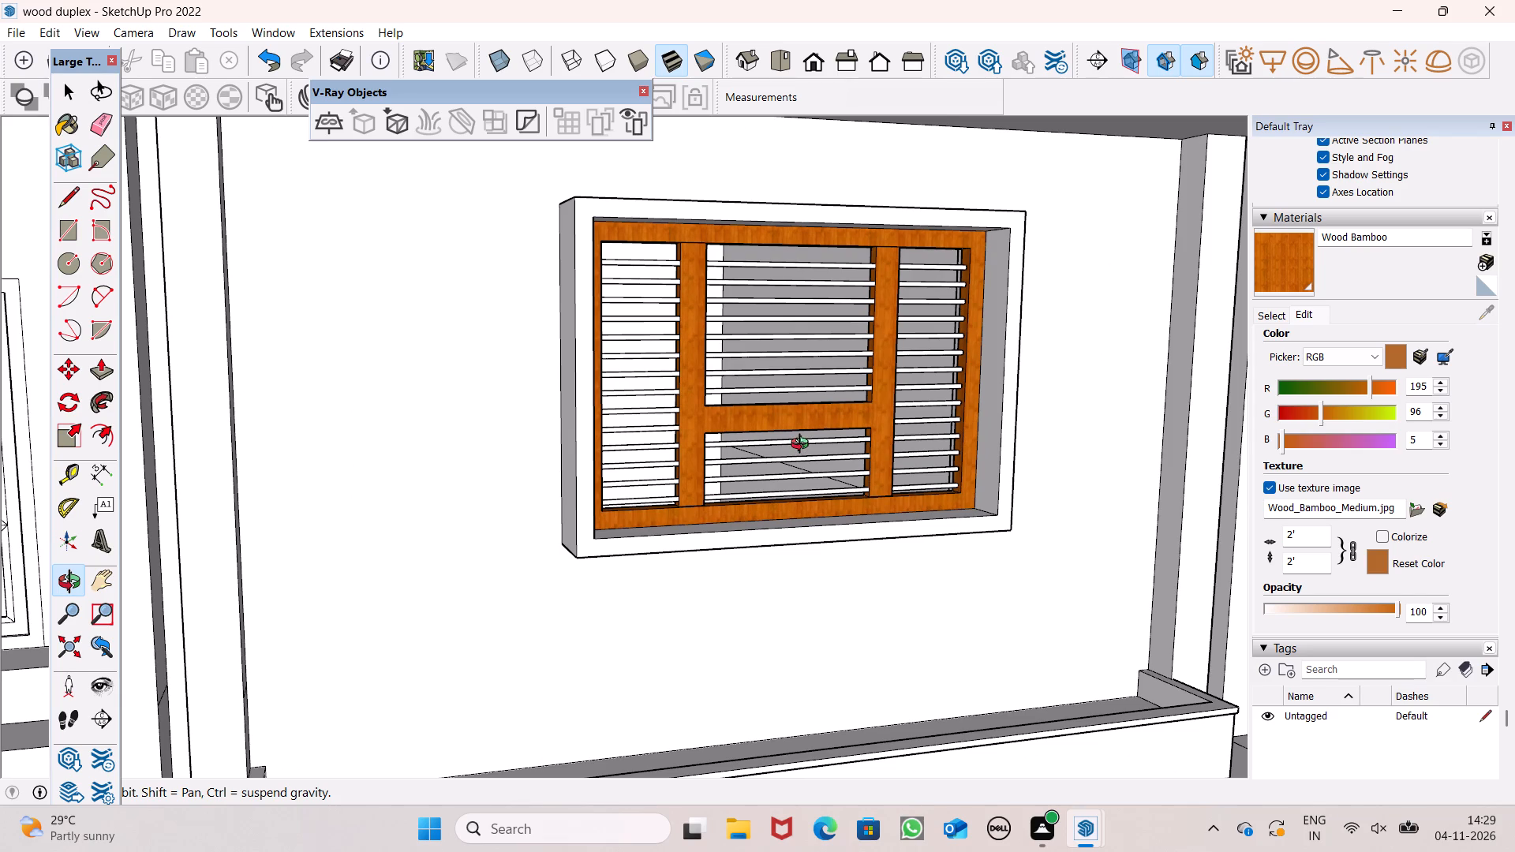
scroll(716, 480, "down", 5)
left_click_drag(761, 562, 747, 424, "shift")
scroll(754, 417, "down", 4)
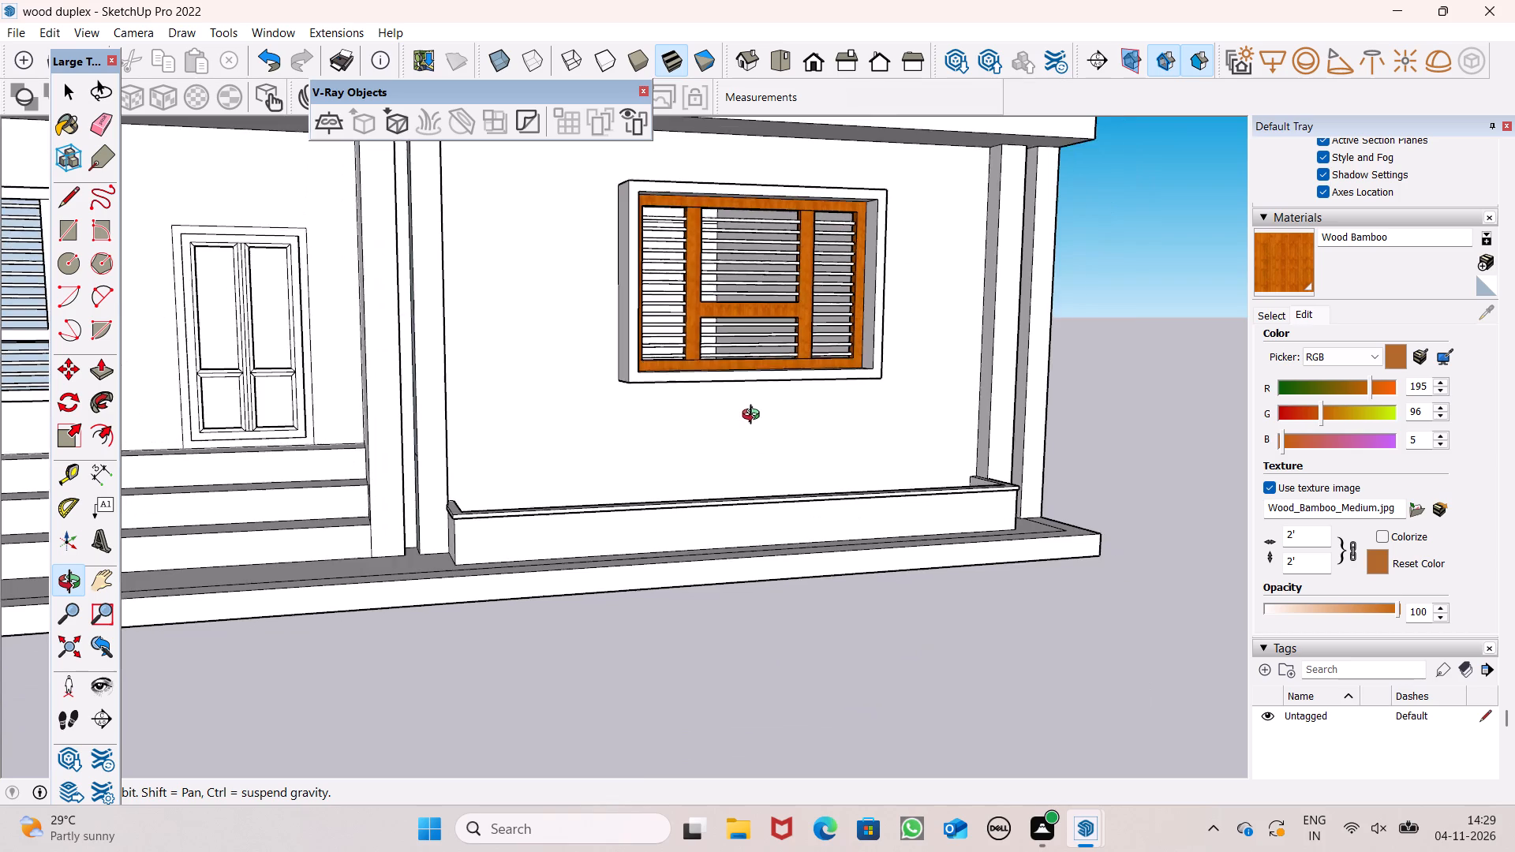
left_click_drag(731, 461, 511, 610)
left_click_drag(387, 426, 781, 468, "shift")
left_click_drag(404, 544, 467, 553, "shift")
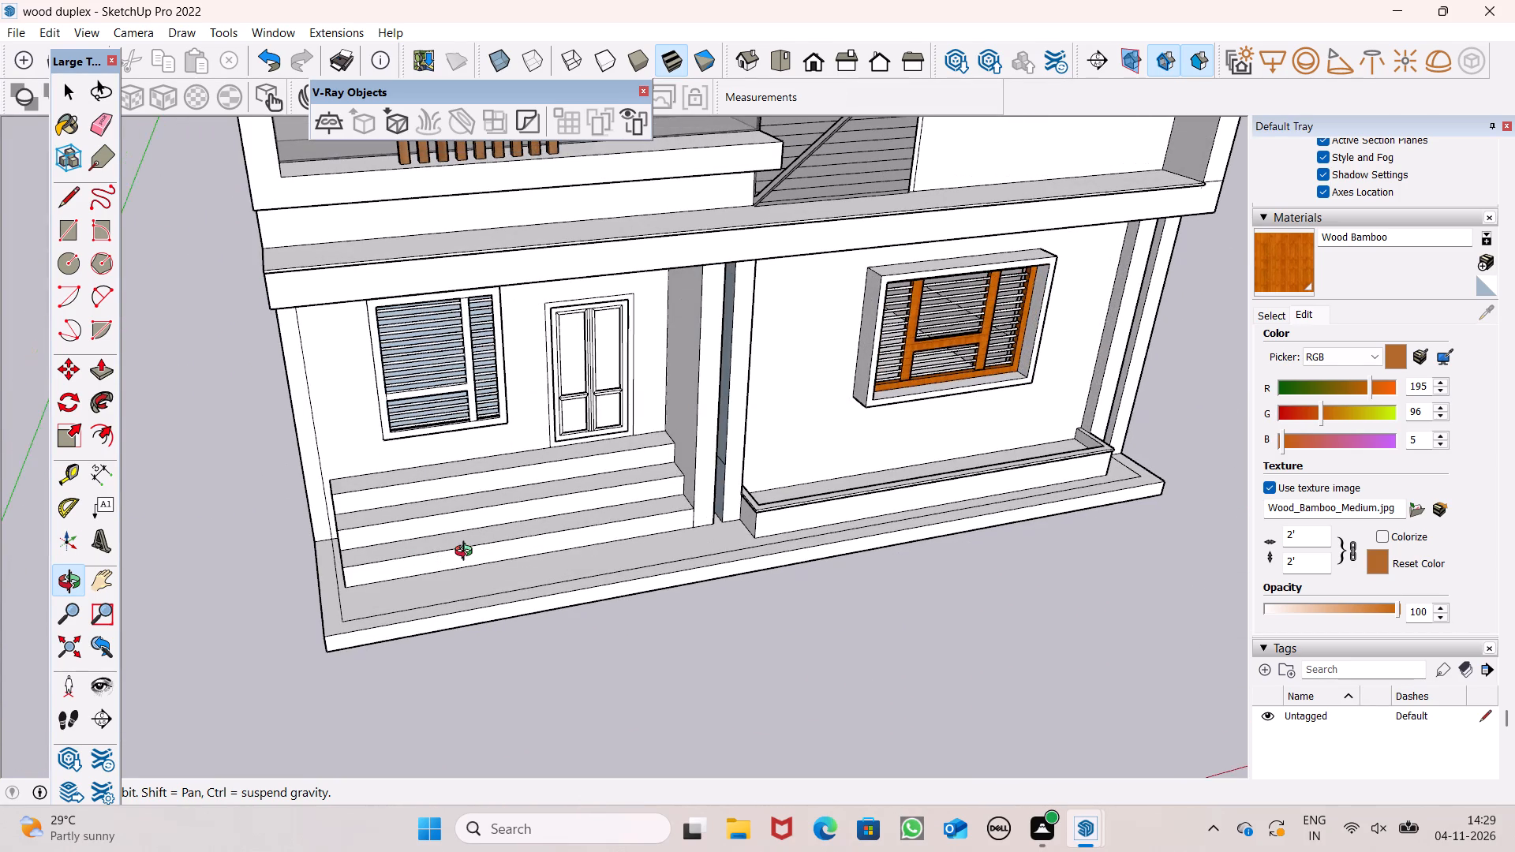
left_click_drag(548, 559, 394, 572, "shift")
scroll(481, 551, "down", 6)
left_click_drag(533, 580, 475, 428)
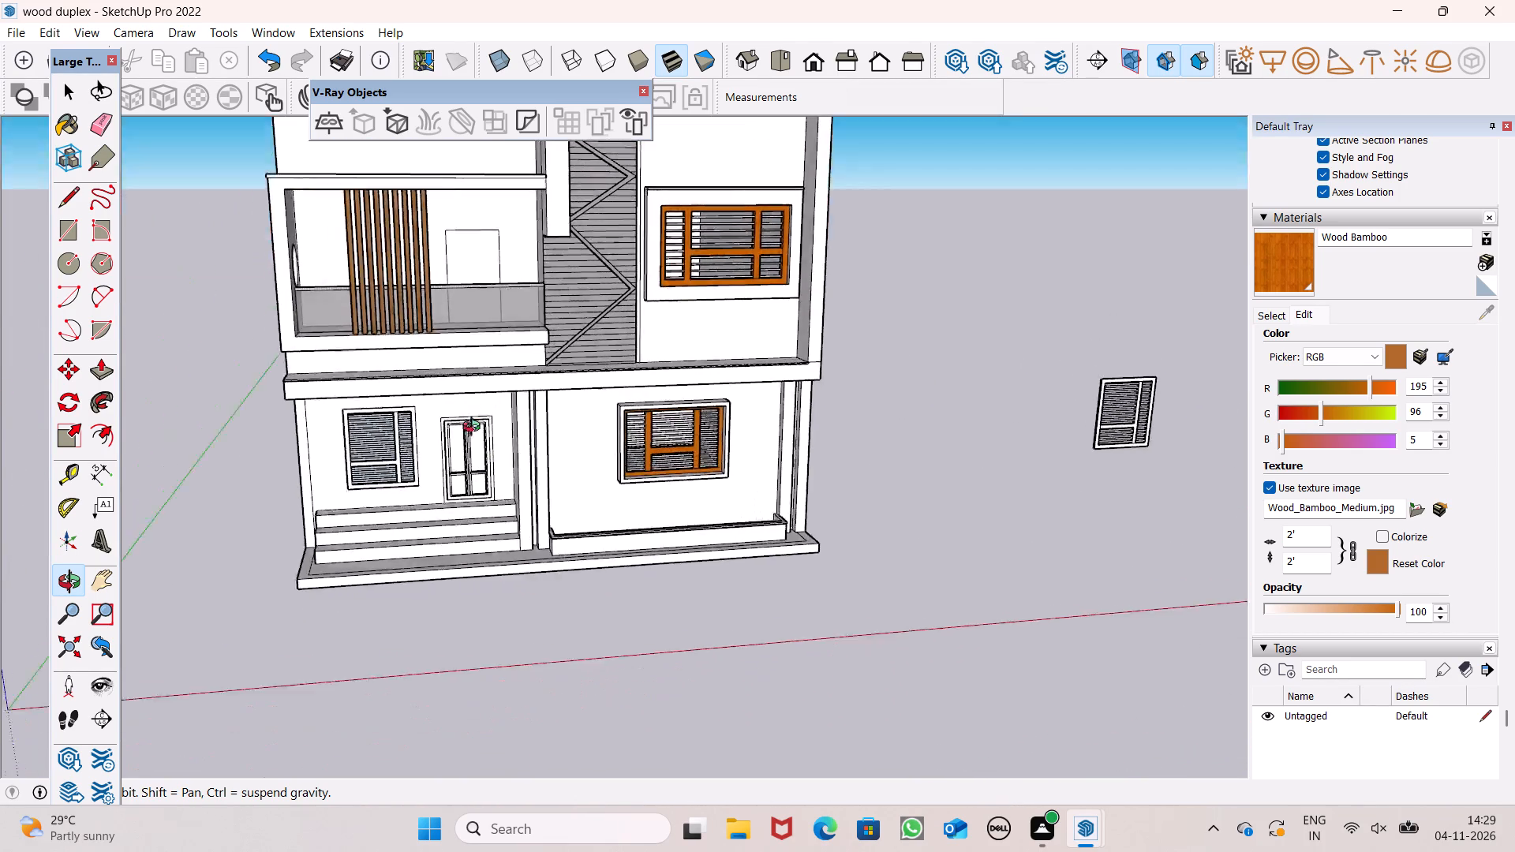
left_click_drag(475, 428, 465, 357)
scroll(668, 457, "up", 5)
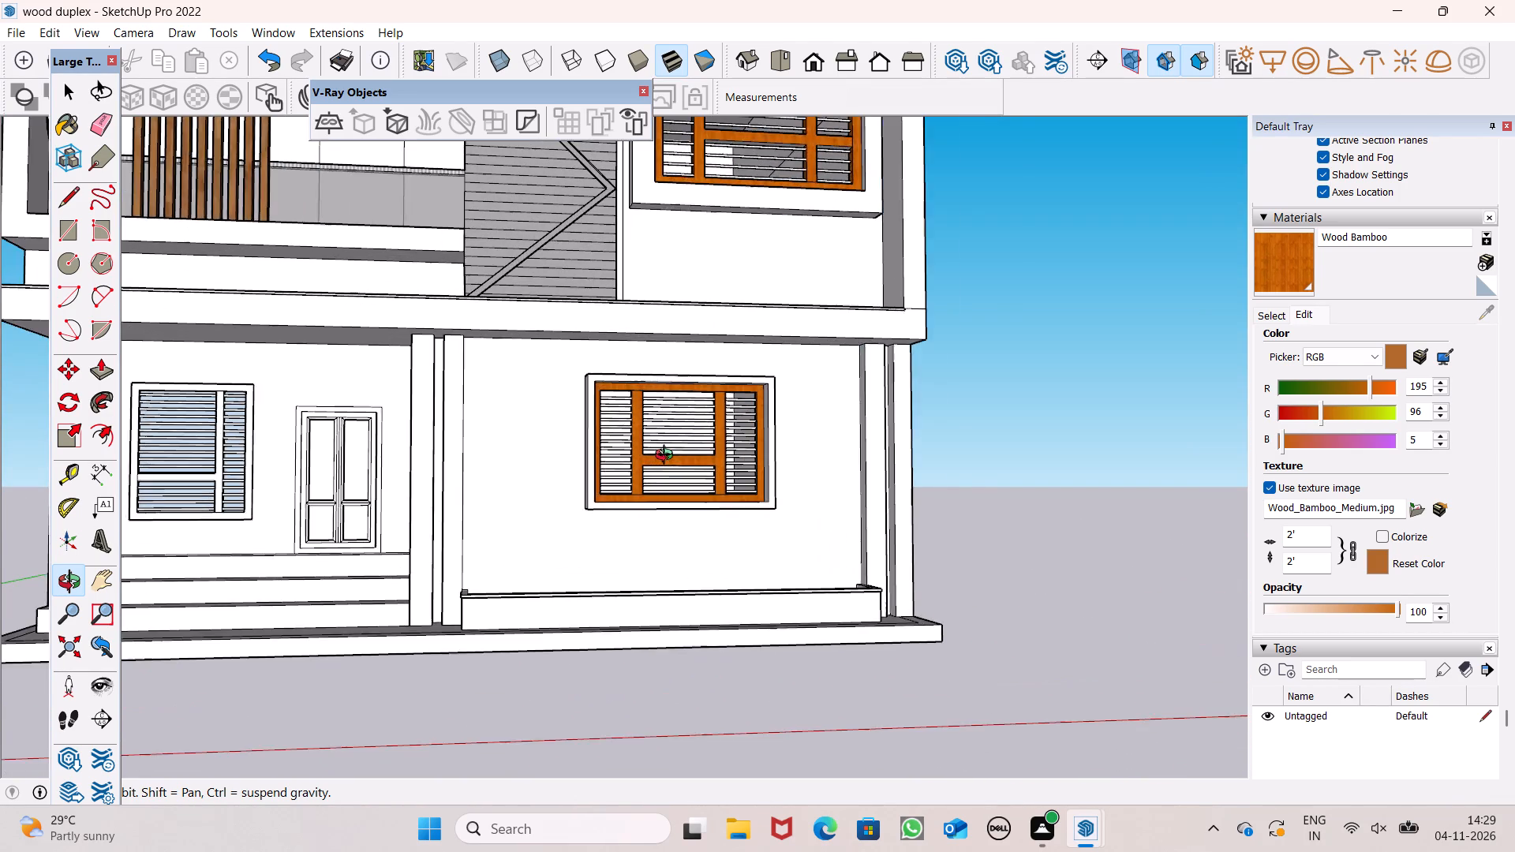
scroll(668, 457, "up", 3)
left_click_drag(609, 461, 792, 447, "shift")
scroll(704, 465, "down", 3)
left_click_drag(645, 491, 638, 503)
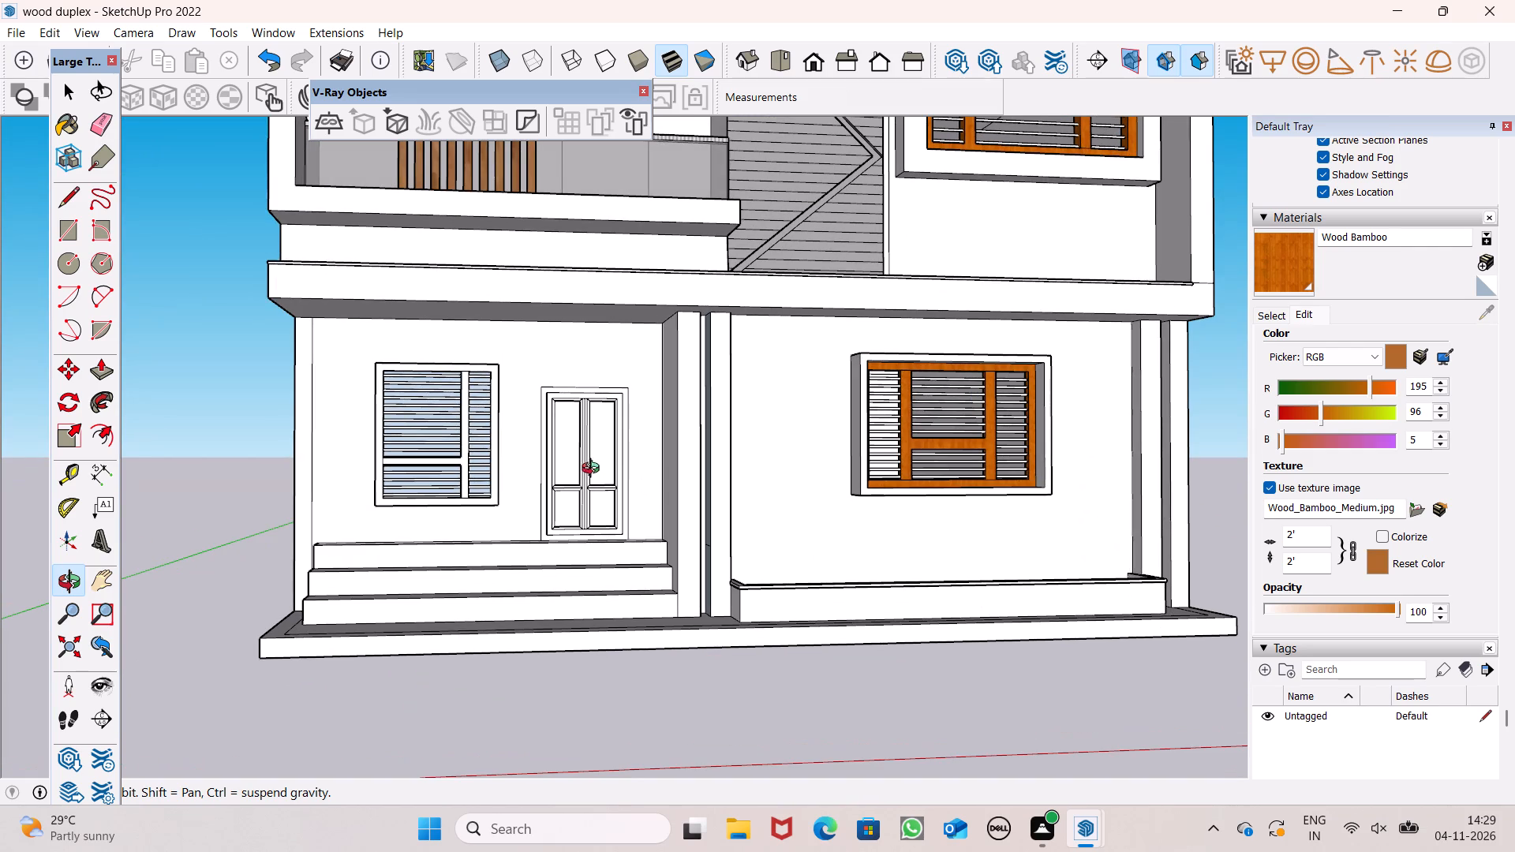
left_click(593, 470)
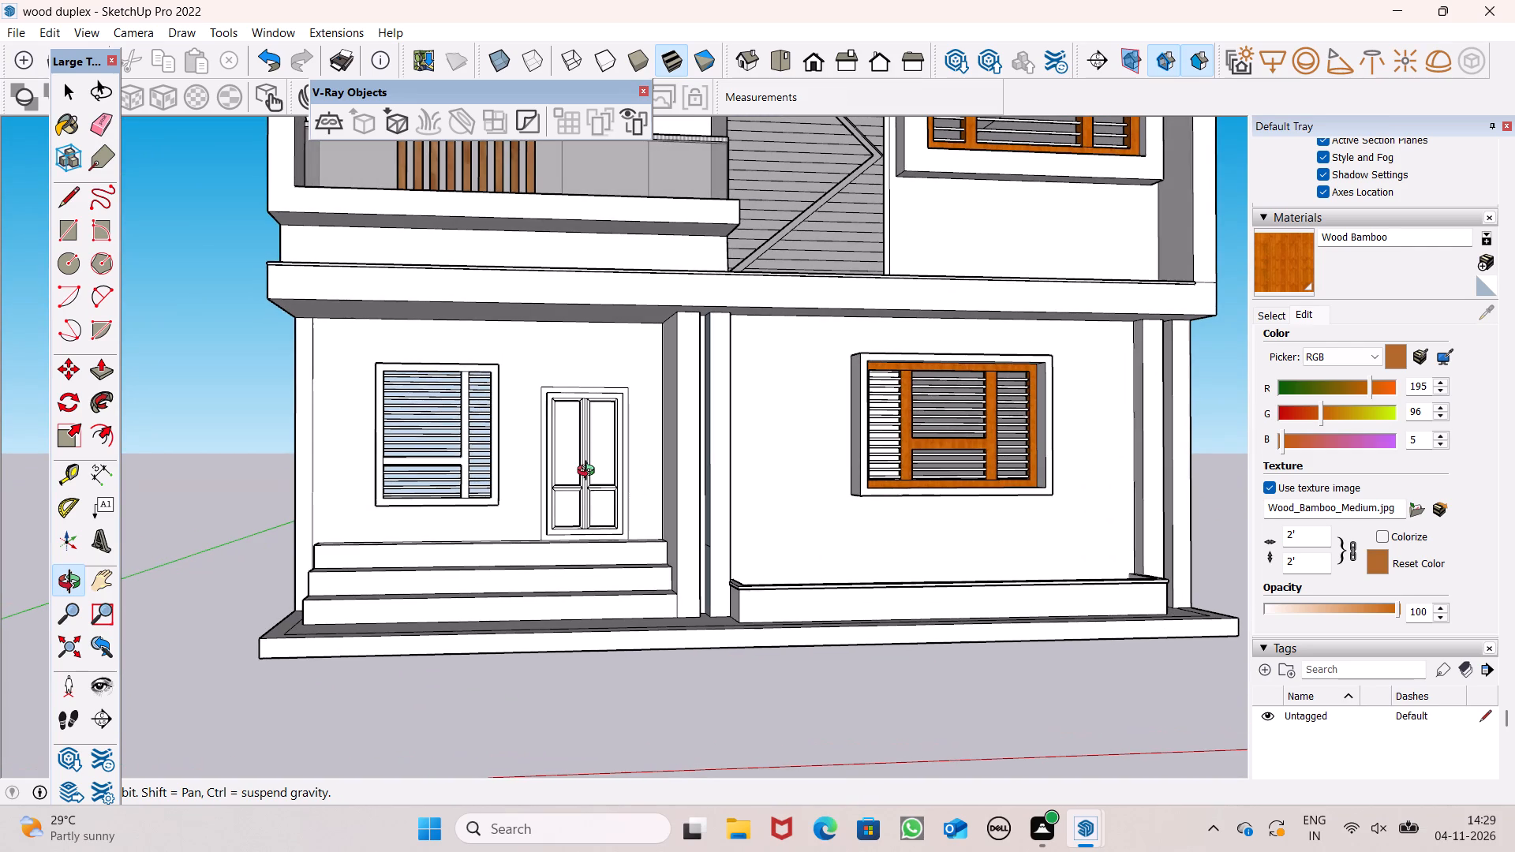
scroll(471, 495, "down", 3)
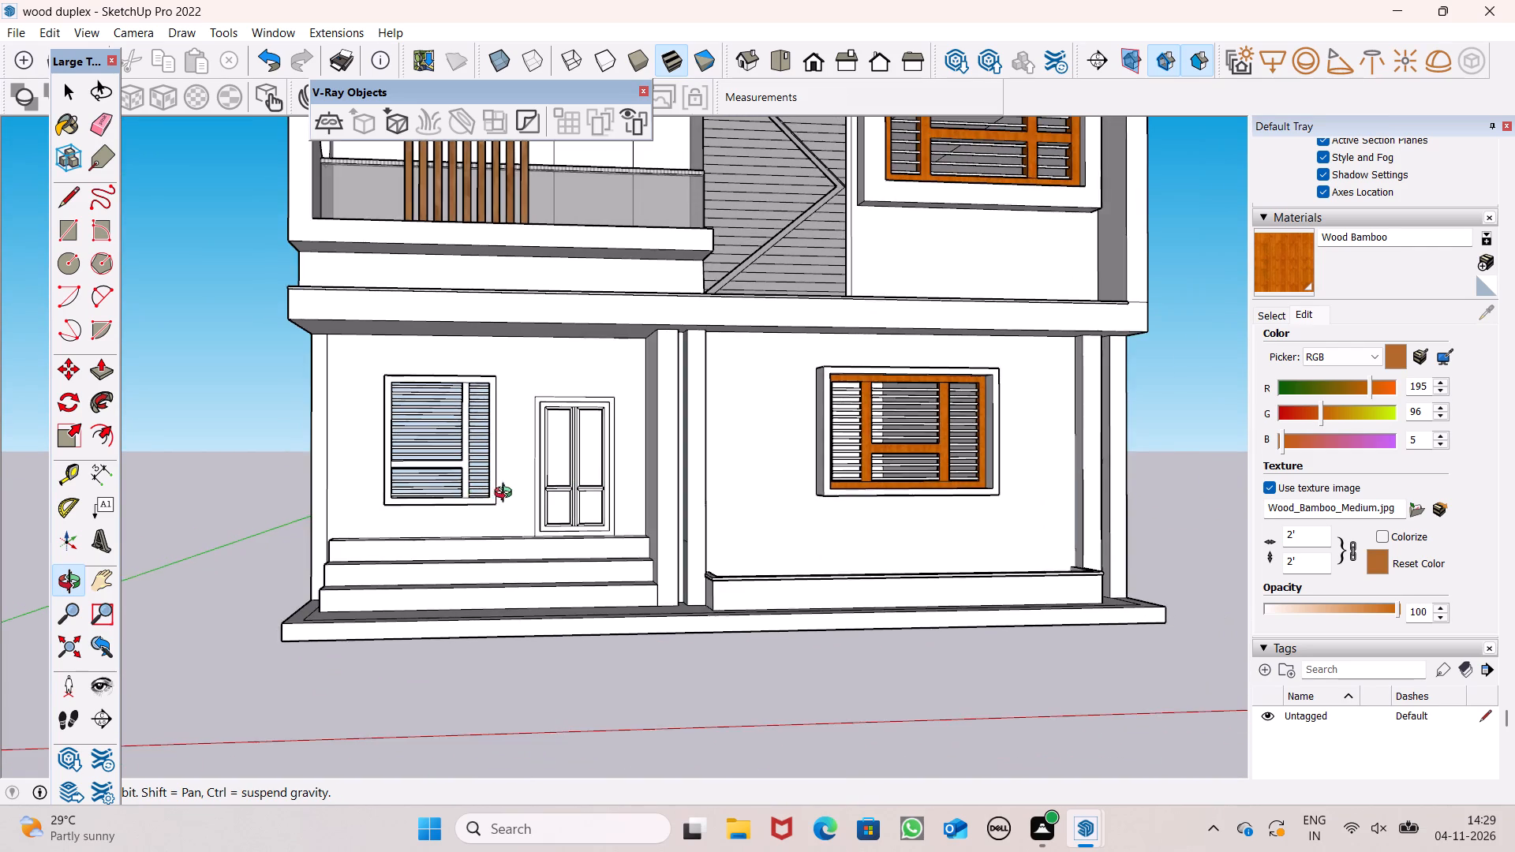
scroll(491, 510, "down", 4)
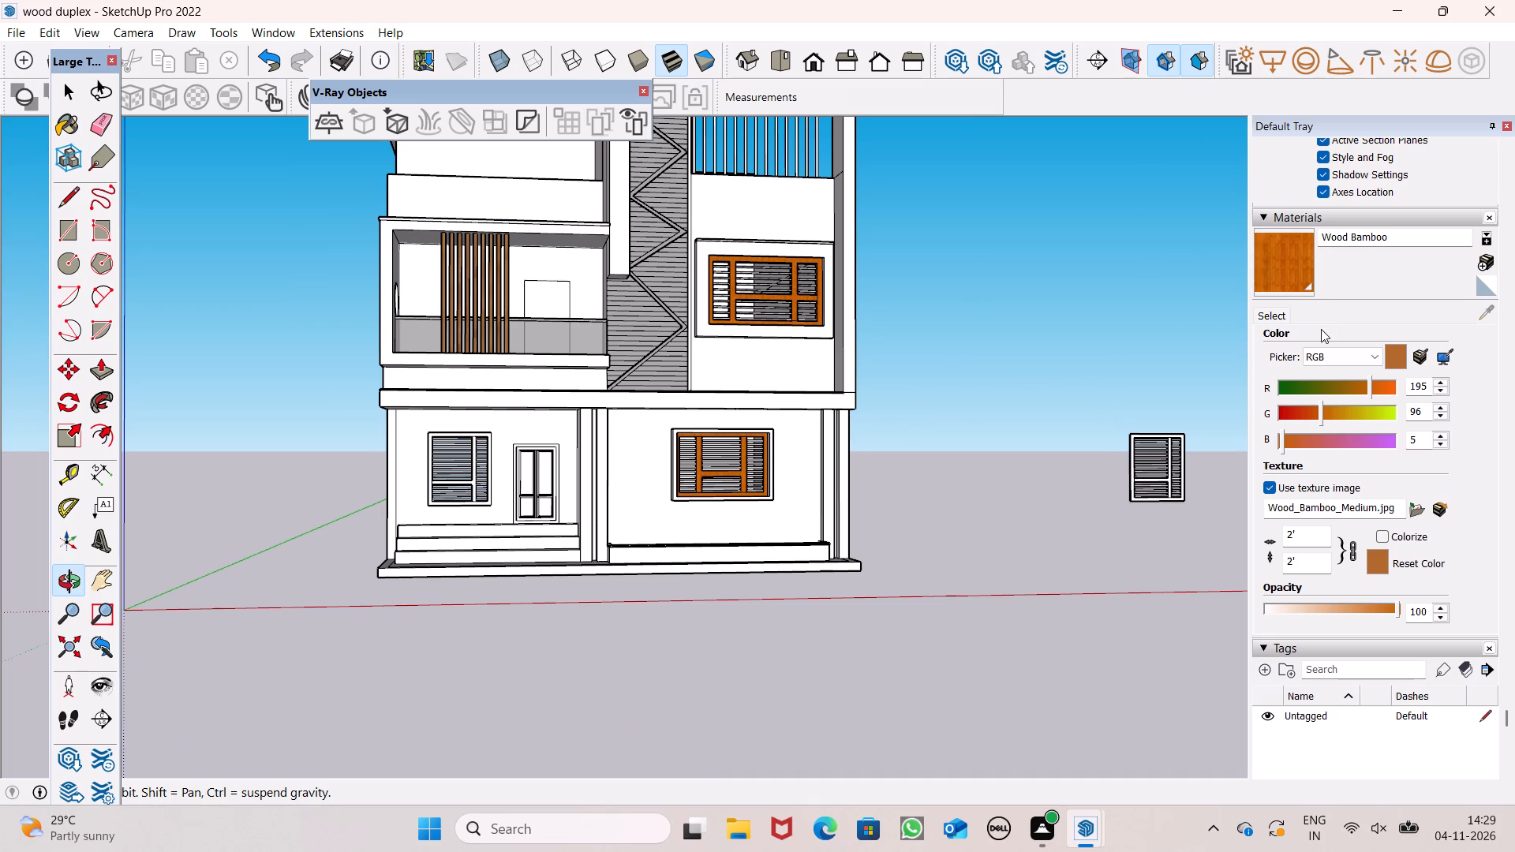
Repaint the front face of the upper-floor window frame with the original Wood Bamboo from the Wood collection.
left_click(1274, 314)
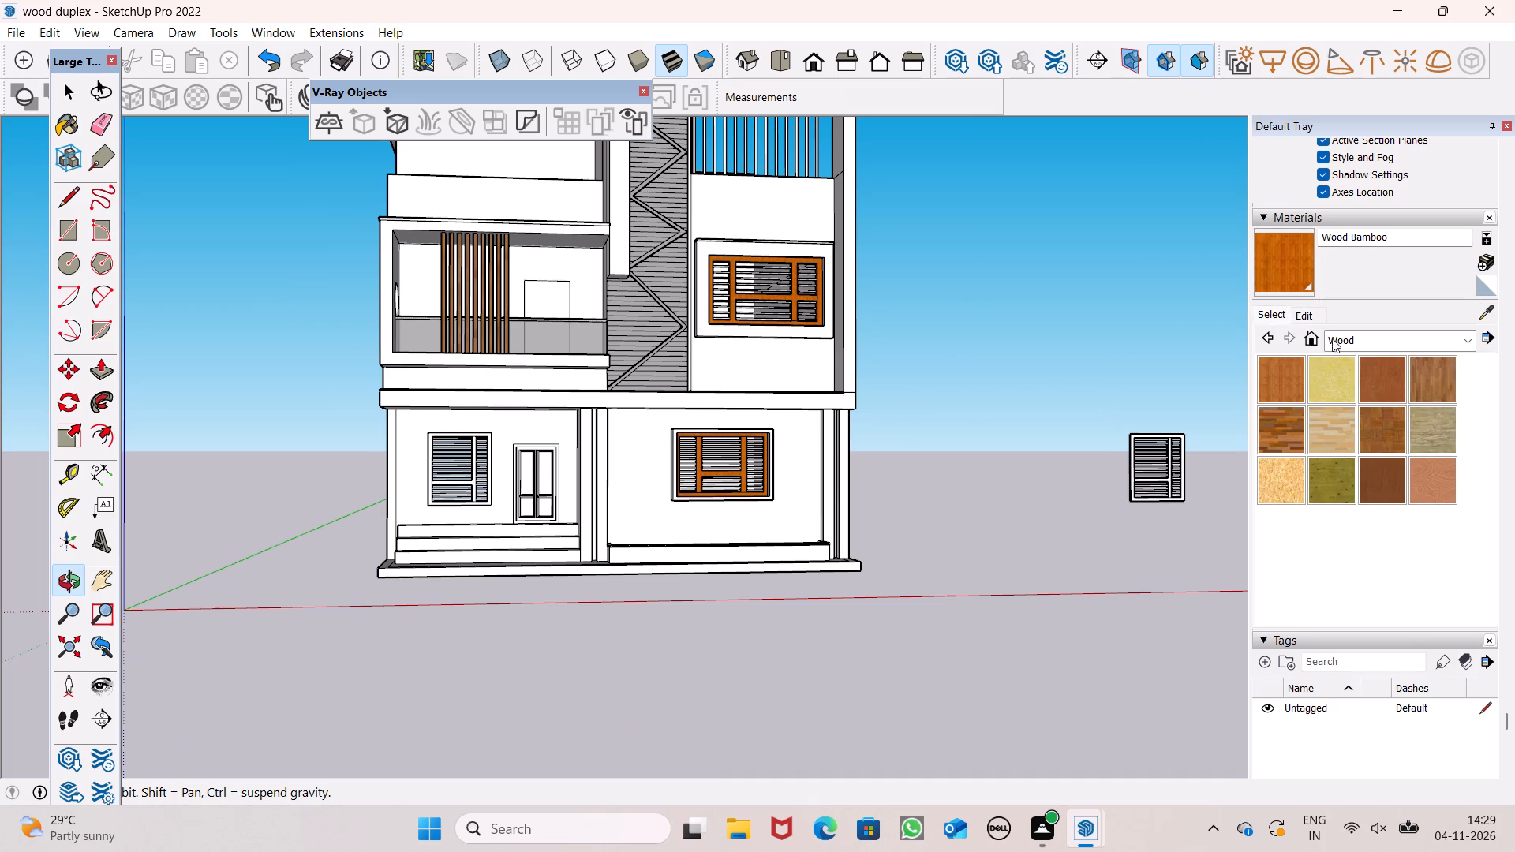
left_click(1273, 371)
scroll(844, 264, "up", 7)
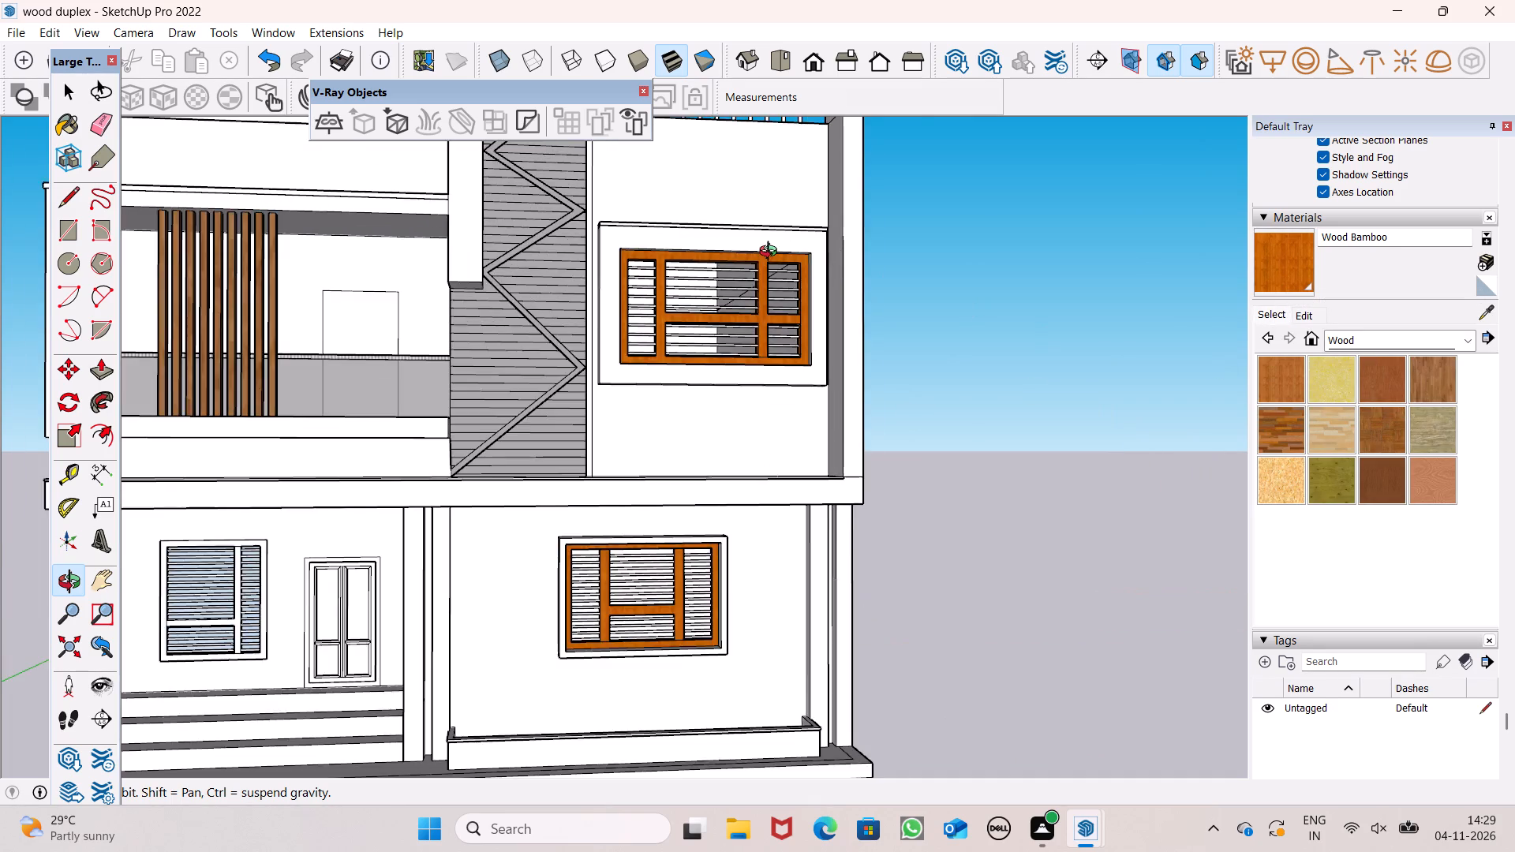
scroll(772, 253, "up", 4)
left_click(1270, 372)
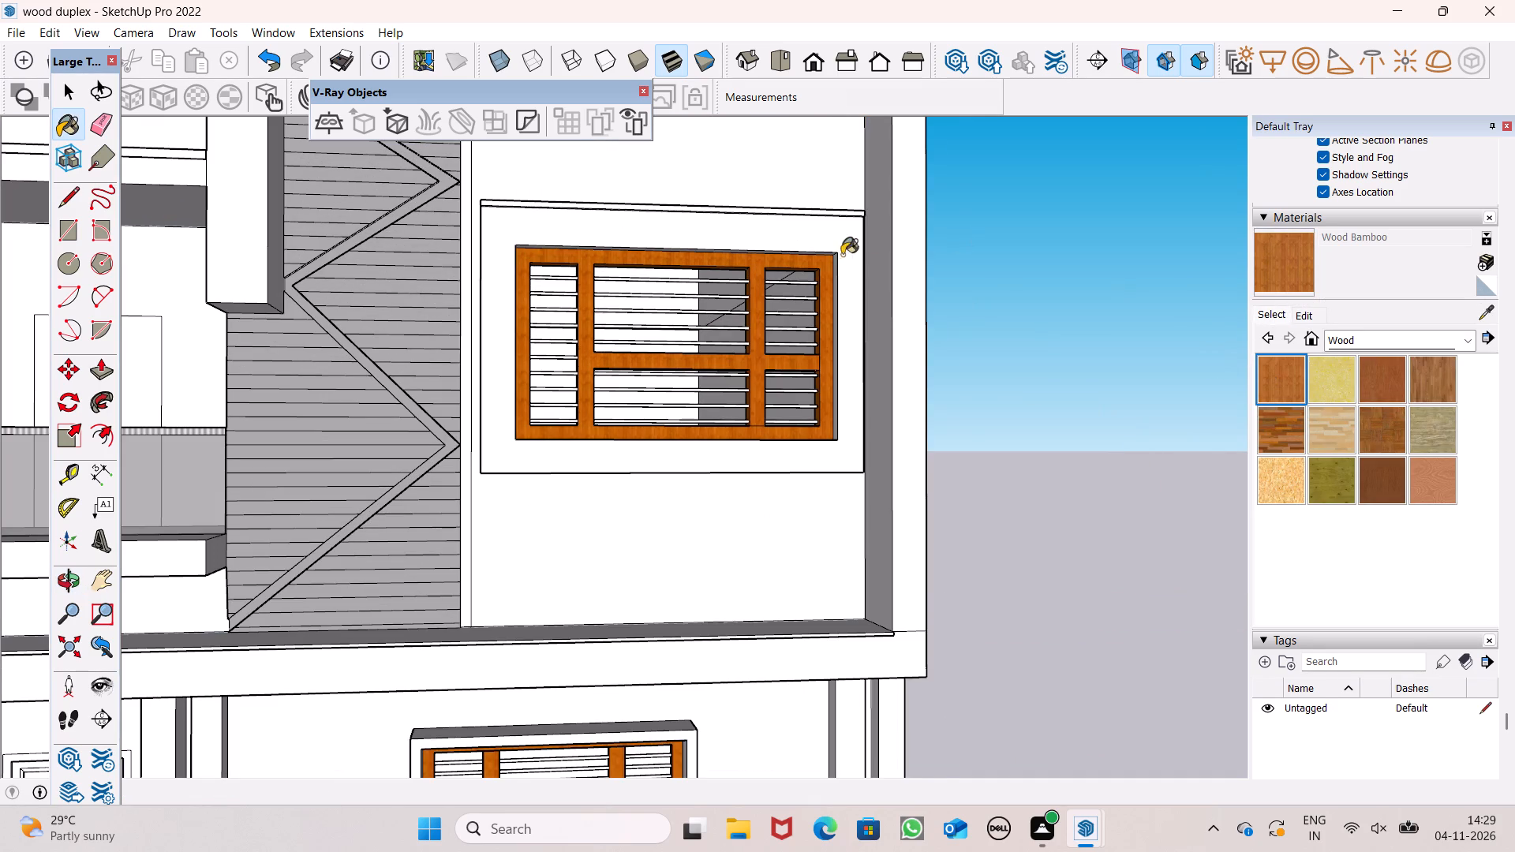
scroll(829, 257, "up", 3)
left_click(746, 275)
left_click(740, 276)
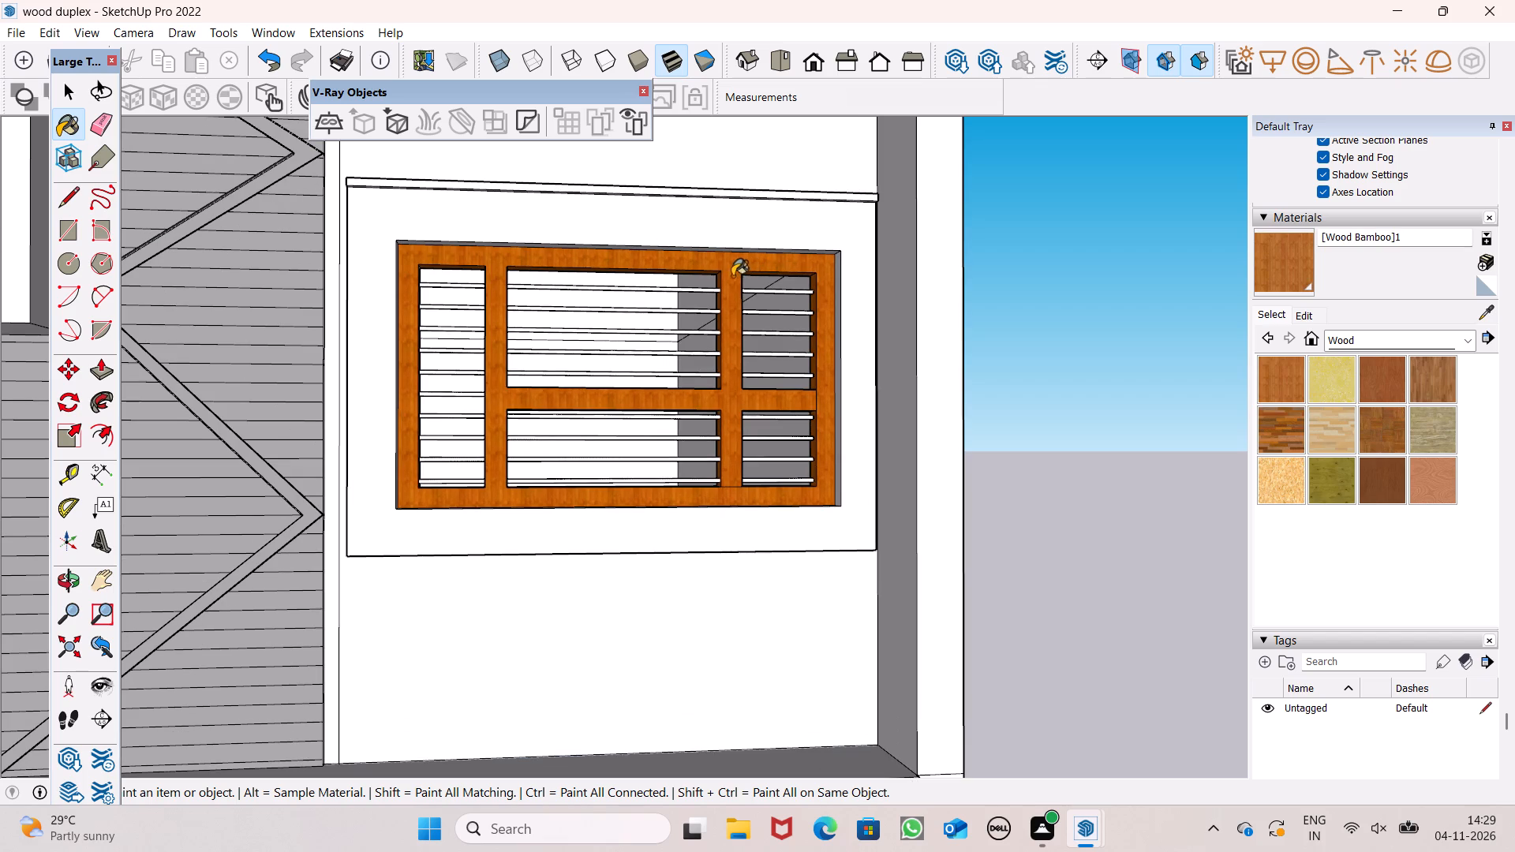
left_click(725, 271)
scroll(713, 260, "down", 2)
scroll(709, 264, "up", 1)
scroll(705, 264, "down", 2)
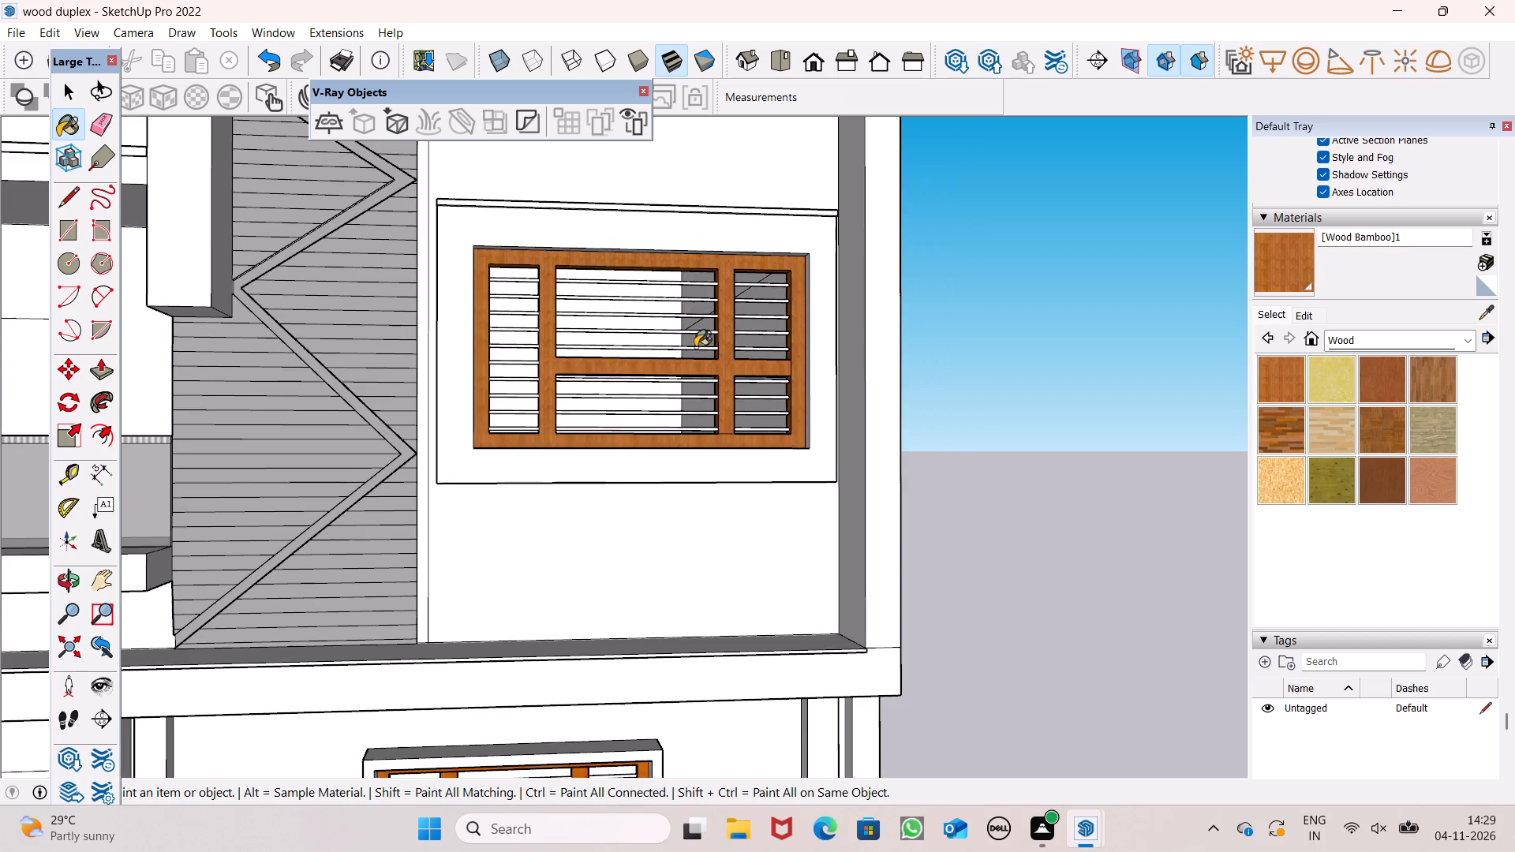
Repaint the ground-floor window's front mullion-and-crossbar face and outer frame with the original Wood Bamboo.
scroll(732, 424, "up", 2)
scroll(625, 245, "down", 5)
scroll(597, 648, "up", 7)
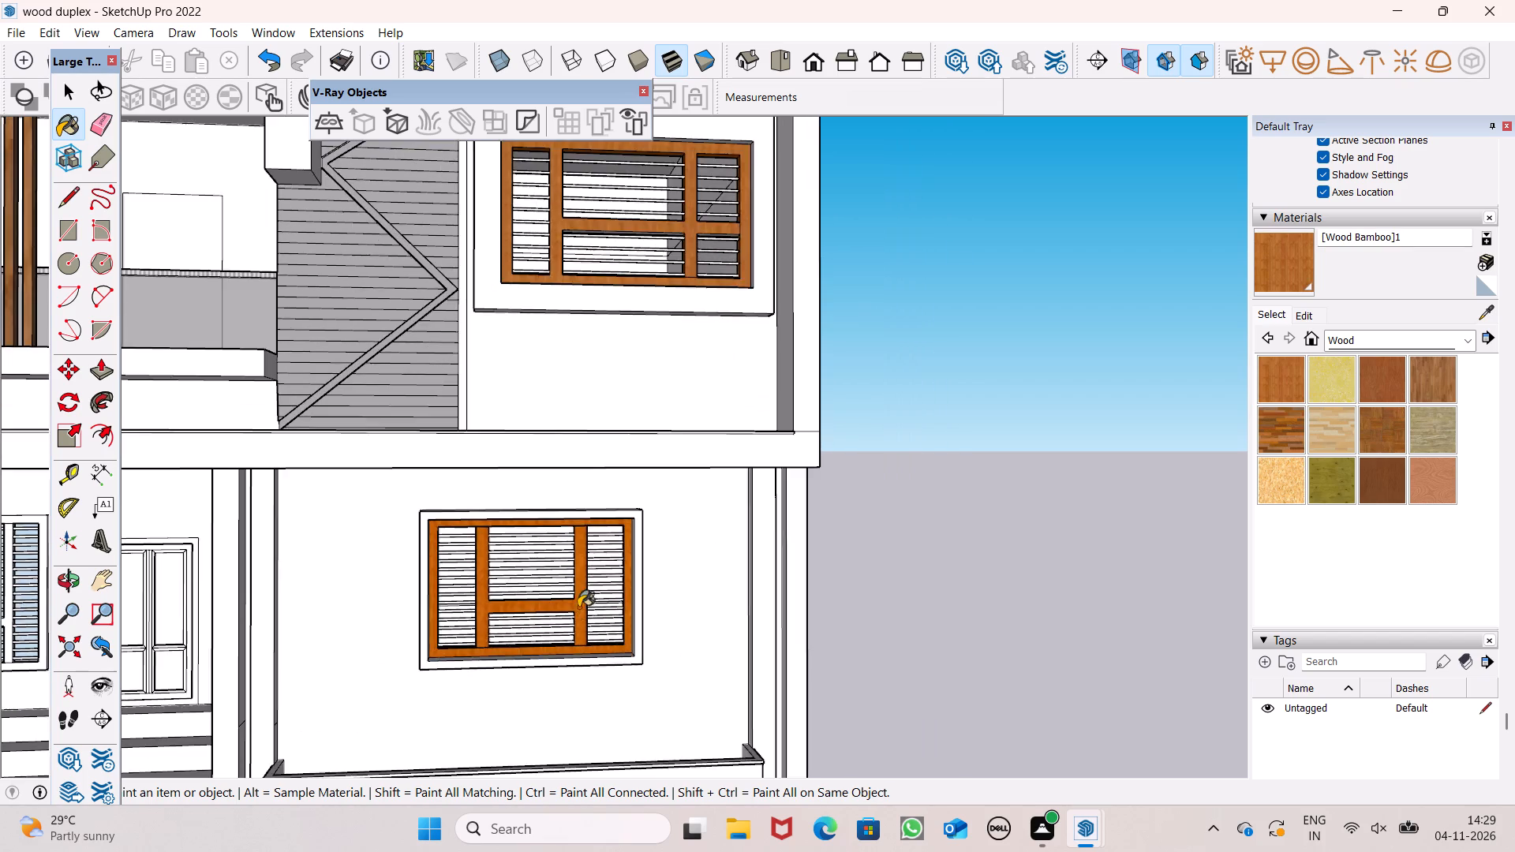
scroll(578, 607, "up", 5)
left_click(570, 551)
scroll(578, 530, "up", 5)
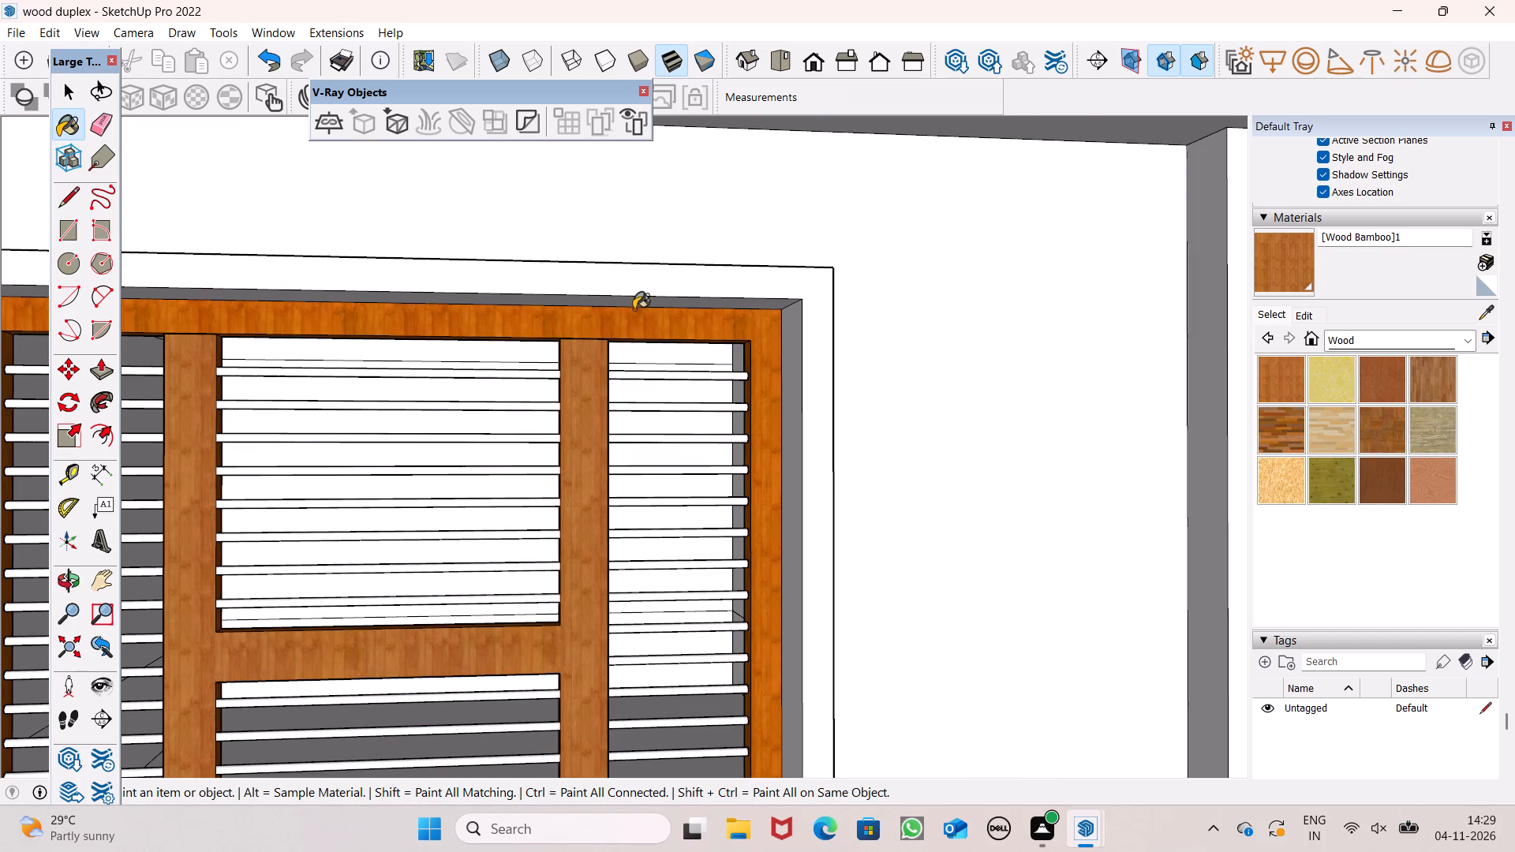
left_click(634, 308)
scroll(642, 301, "down", 9)
scroll(598, 442, "down", 6)
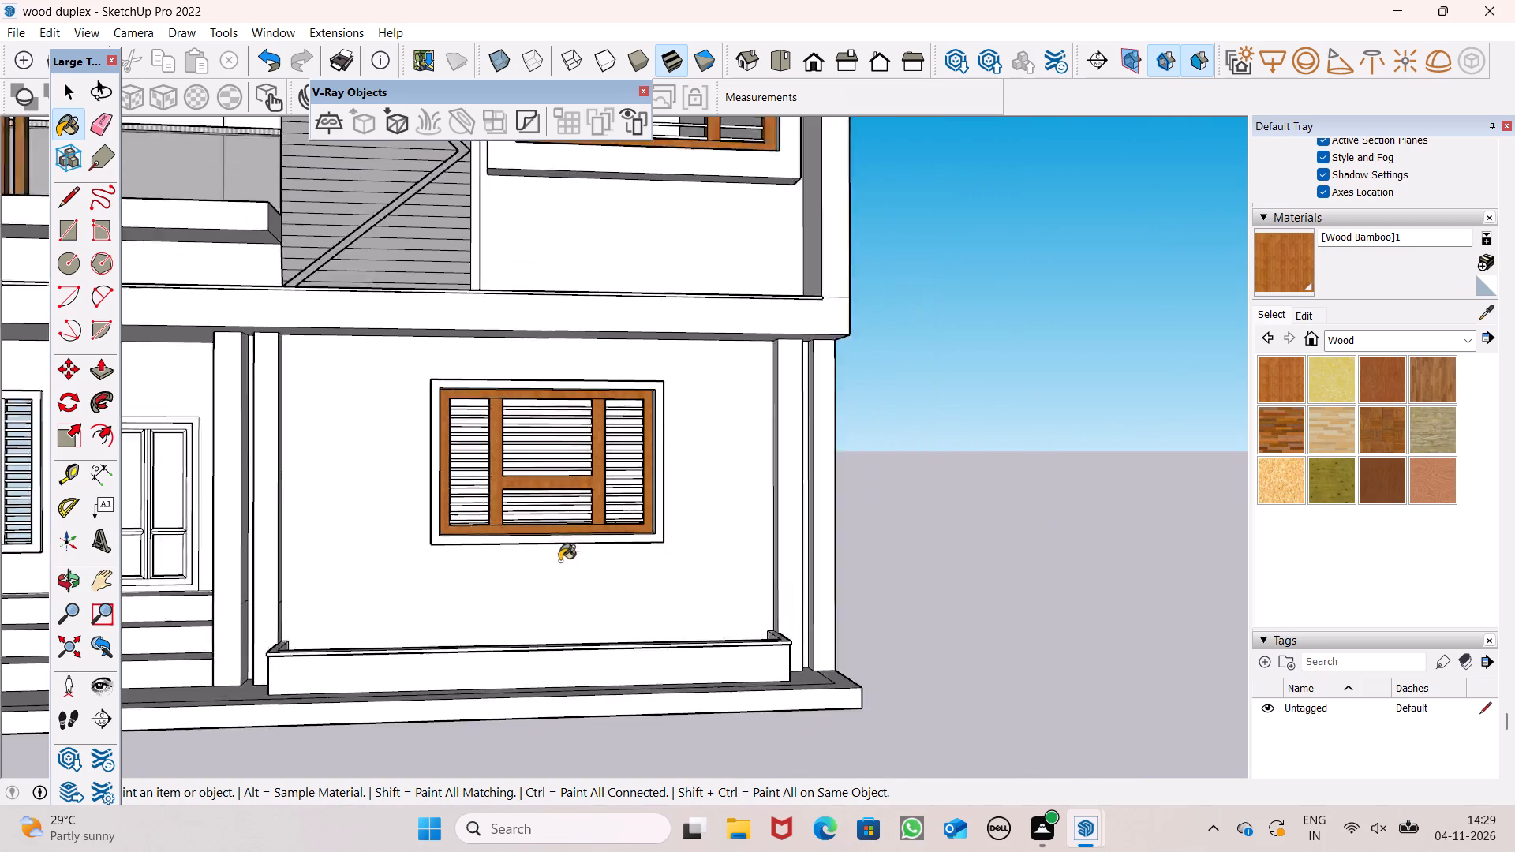
Repaint the right jamb's inner side in the upper-floor window's upper right bay with the original Wood Bamboo.
scroll(559, 561, "up", 1)
scroll(556, 574, "down", 5)
scroll(665, 332, "down", 6)
scroll(633, 316, "up", 11)
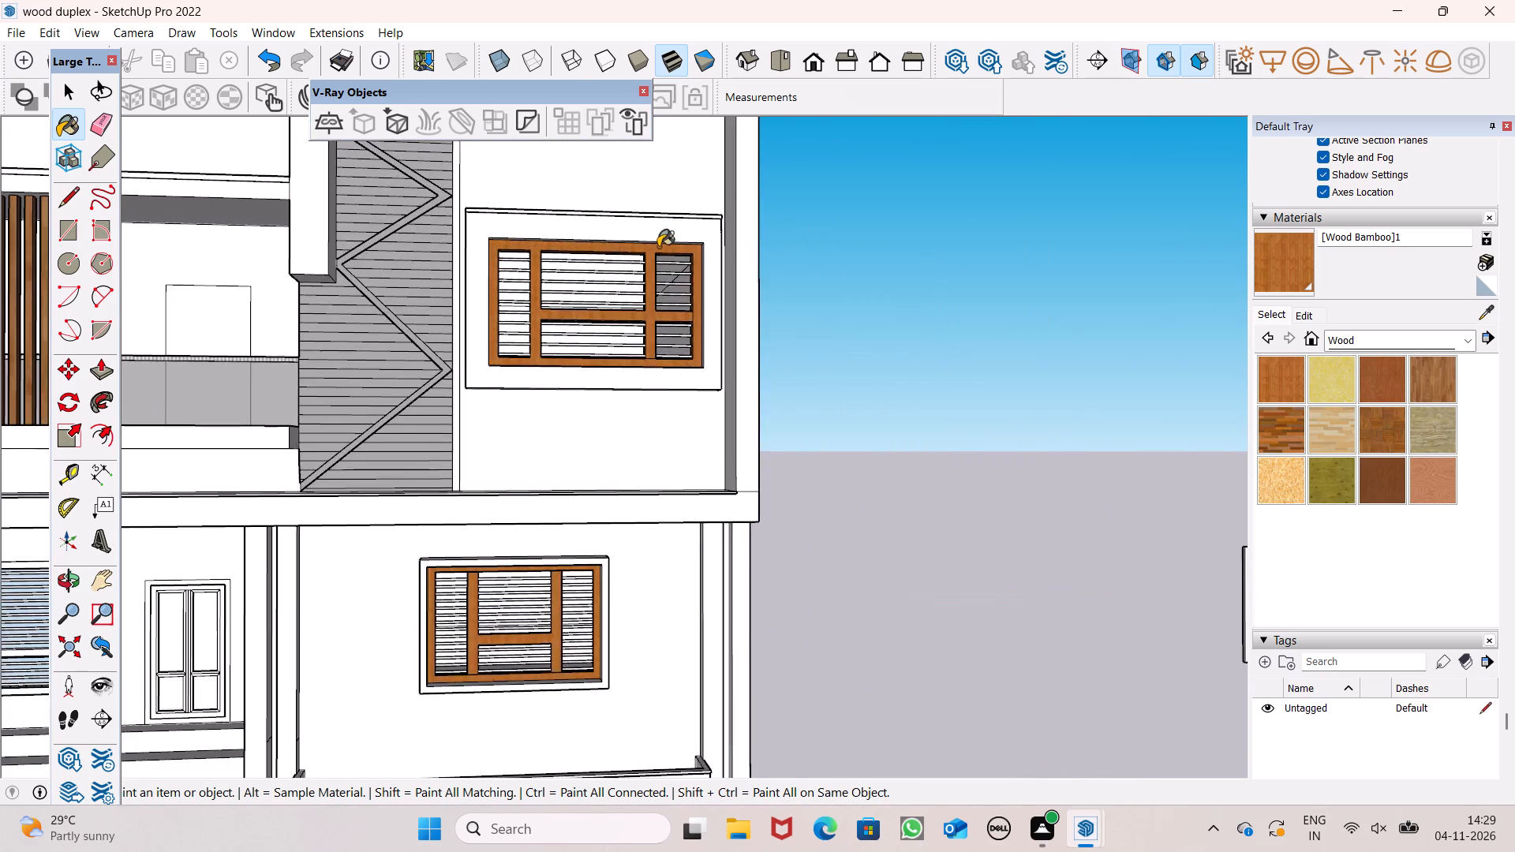
scroll(658, 247, "up", 11)
scroll(723, 306, "down", 4)
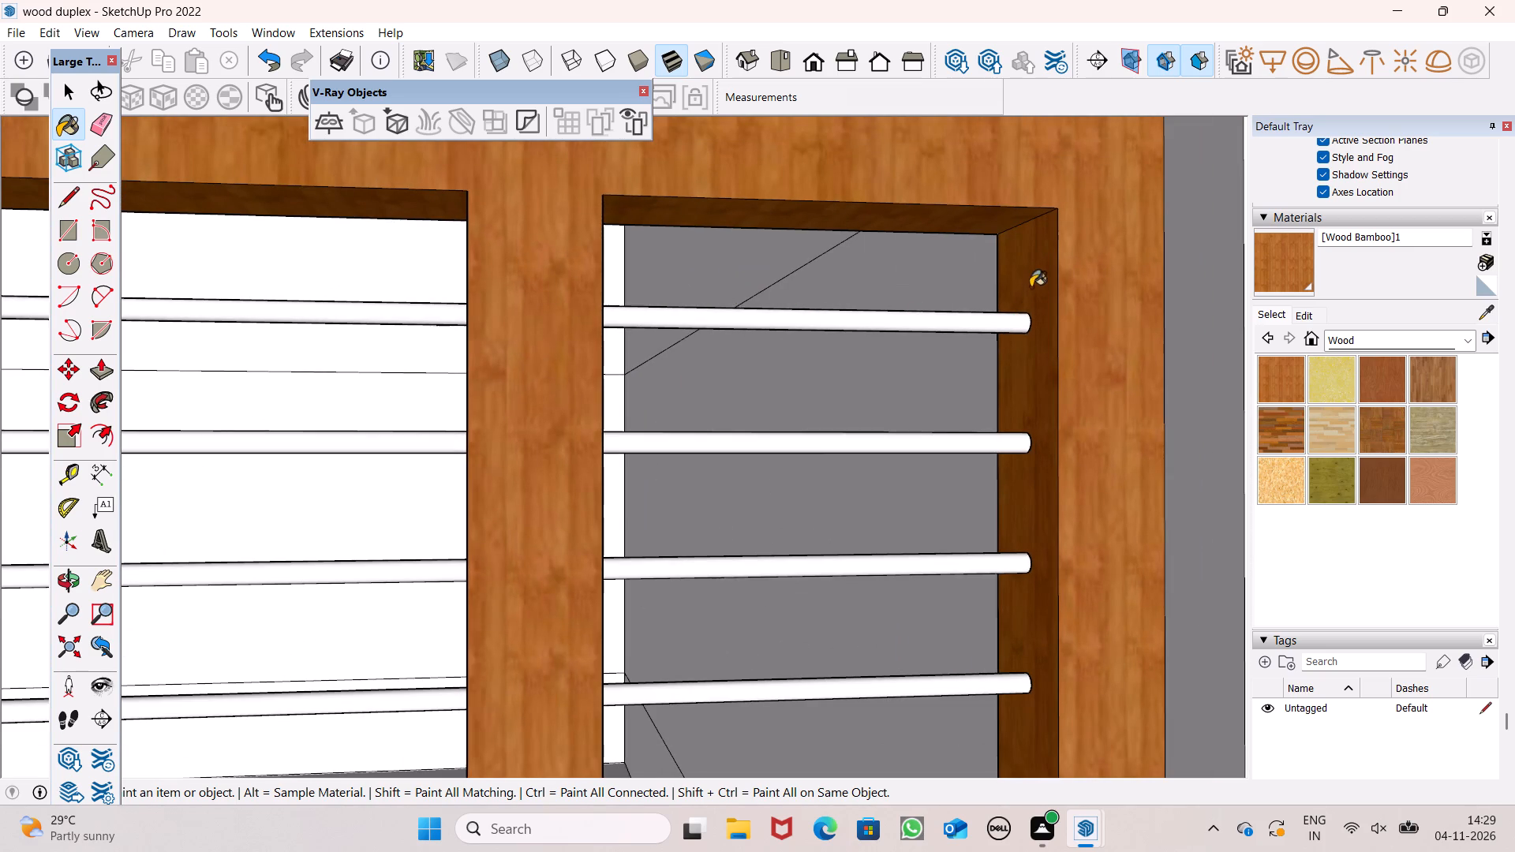
left_click(1031, 287)
Repaint the mullion side and the sill and side reveals of the upper-floor window, seen from inside, with the original Wood Bamboo.
scroll(863, 300, "down", 1)
scroll(850, 304, "up", 1)
scroll(836, 311, "down", 5)
key("o")
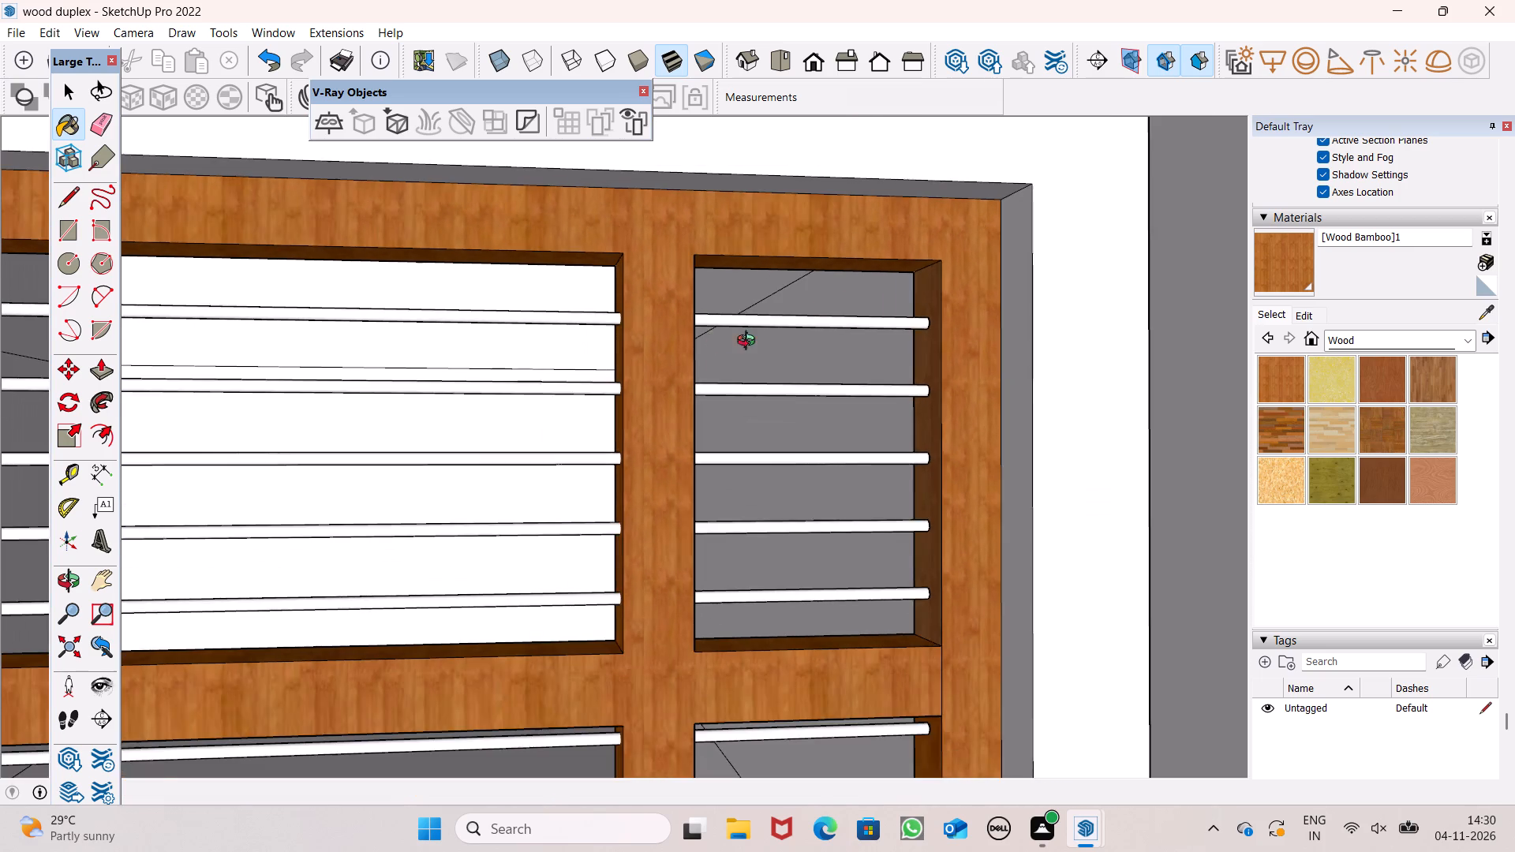
scroll(581, 381, "up", 4)
left_click_drag(579, 381, 1225, 425)
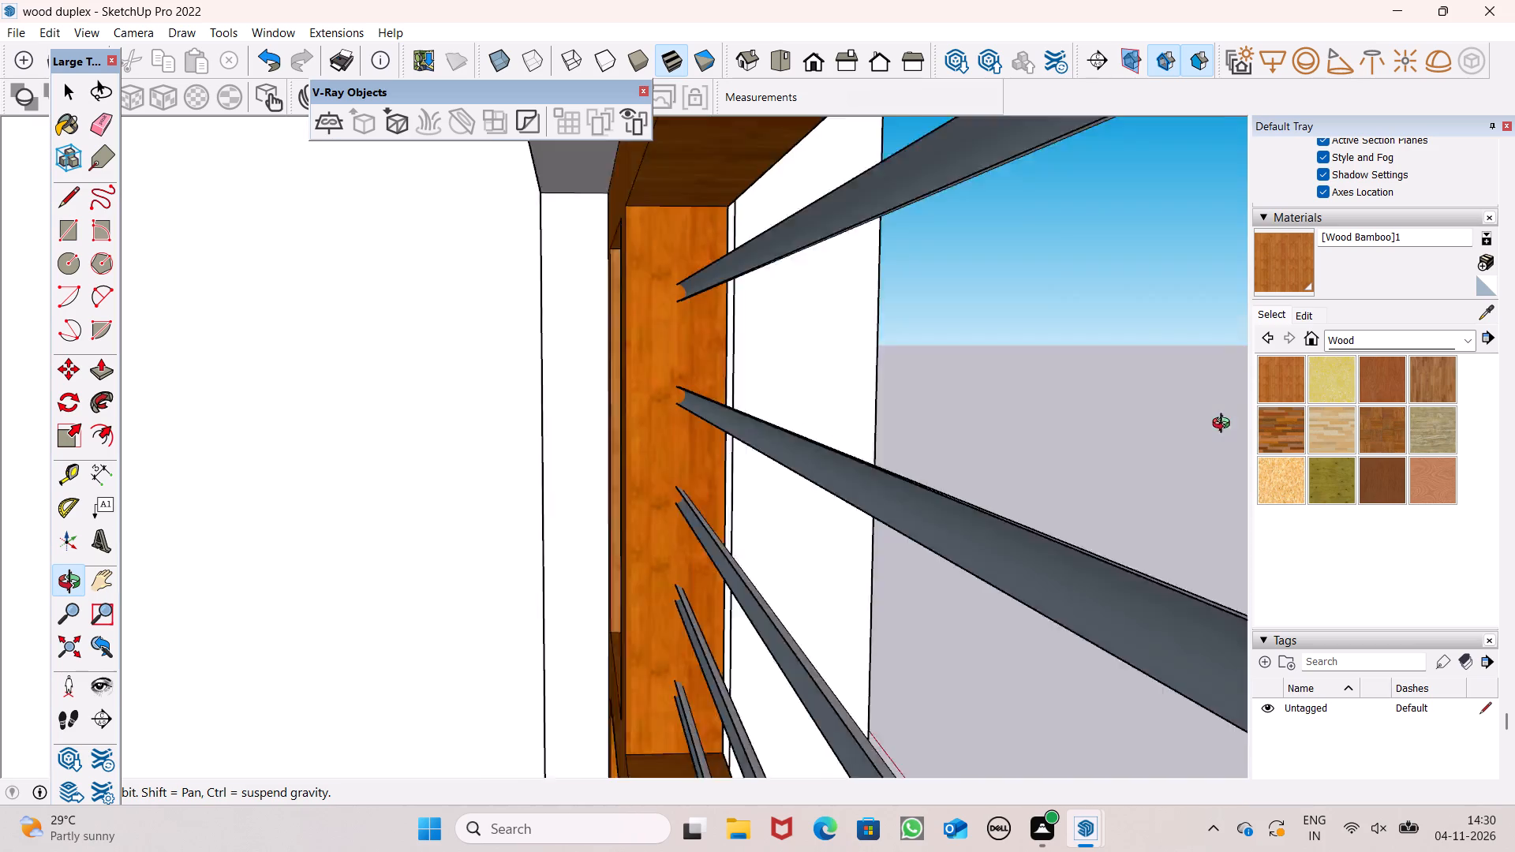
left_click_drag(1225, 425, 1514, 430)
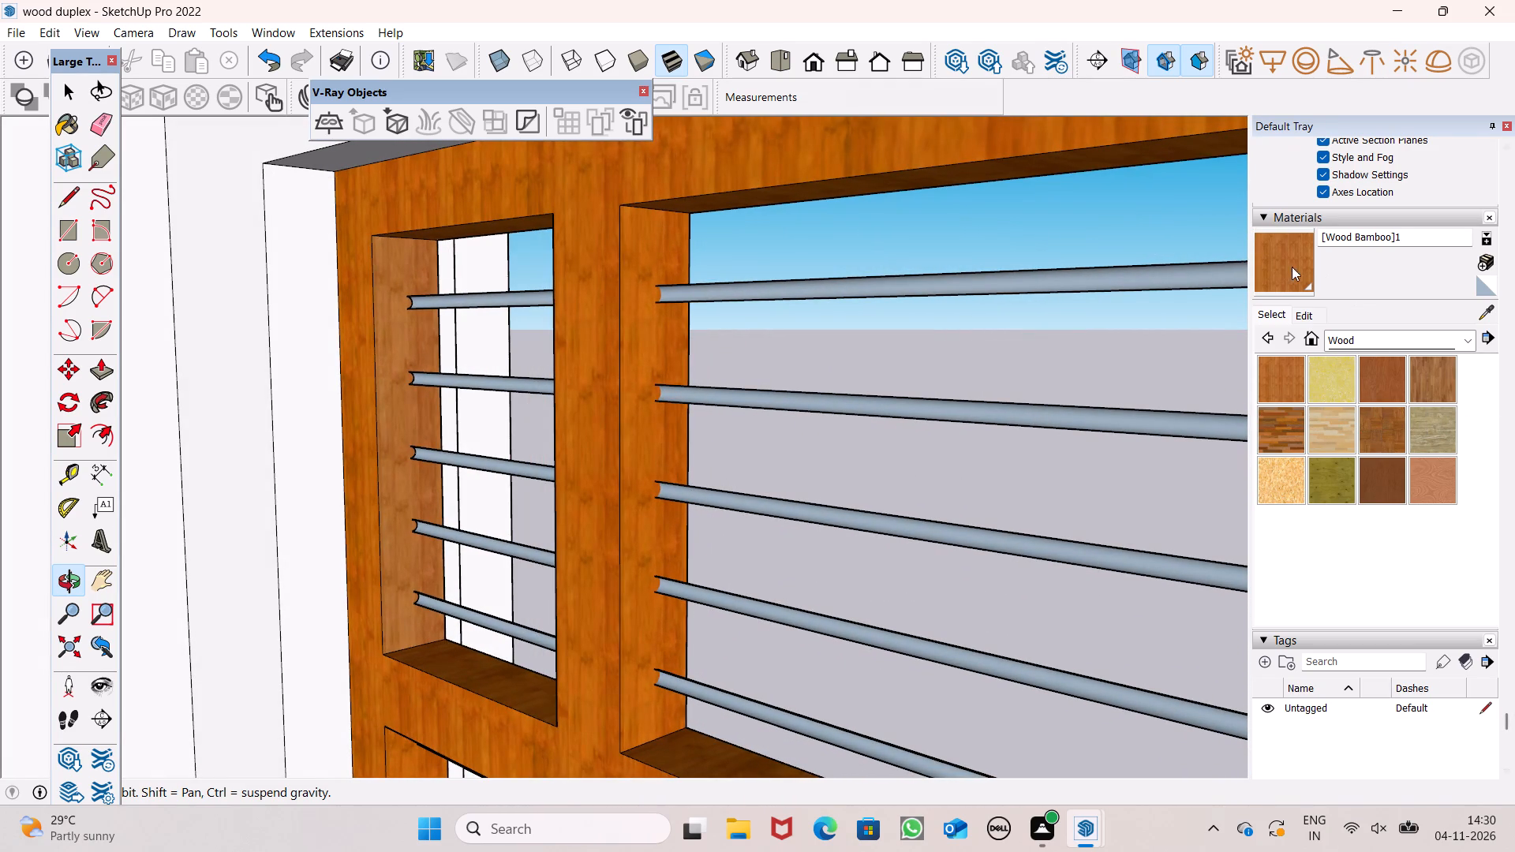
left_click(1270, 257)
left_click(589, 289)
left_click(633, 259)
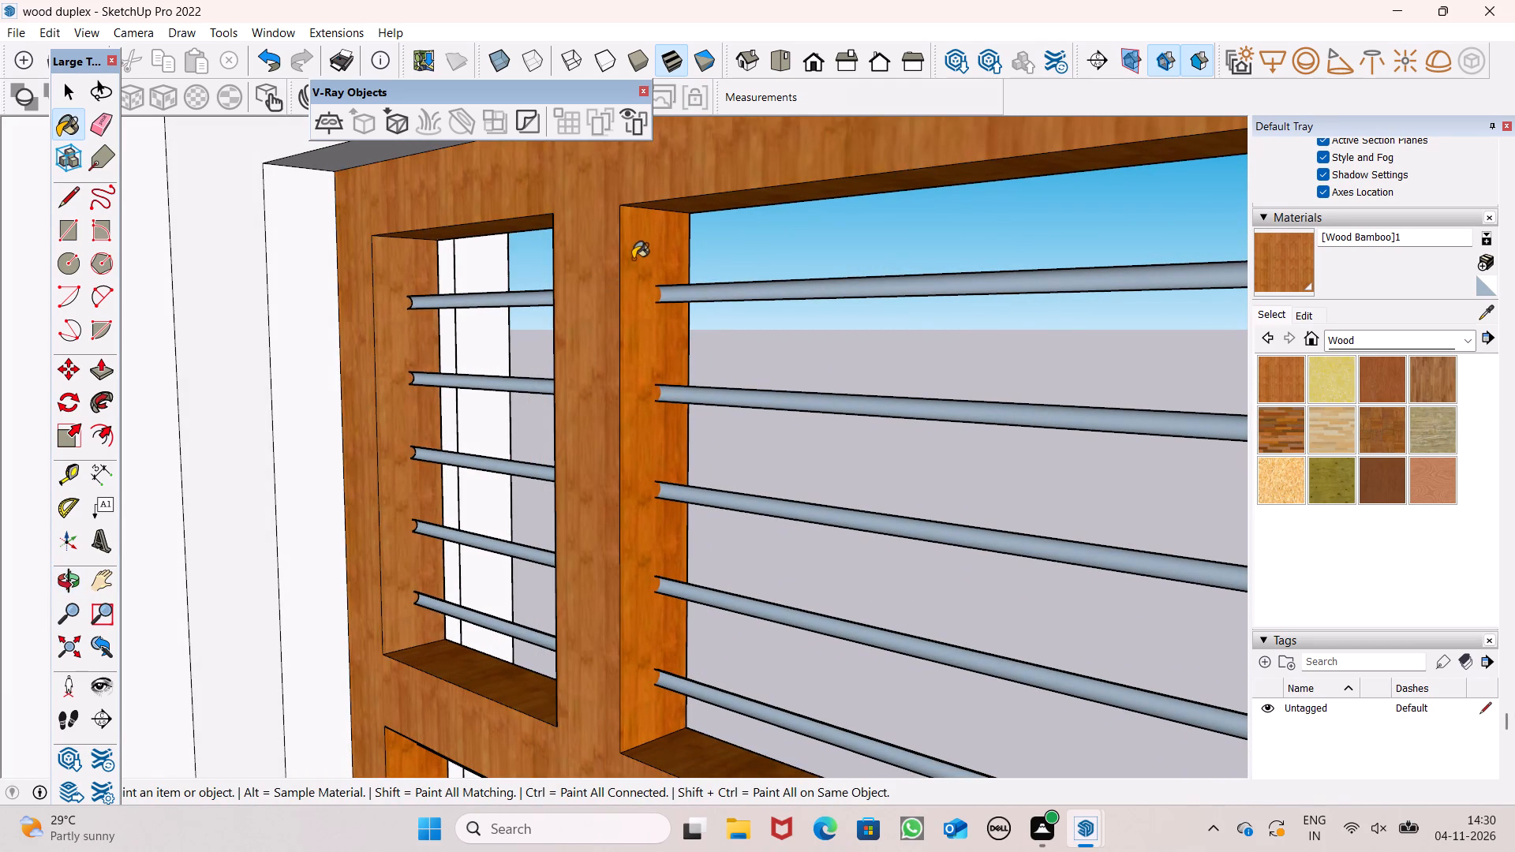
left_click(496, 676)
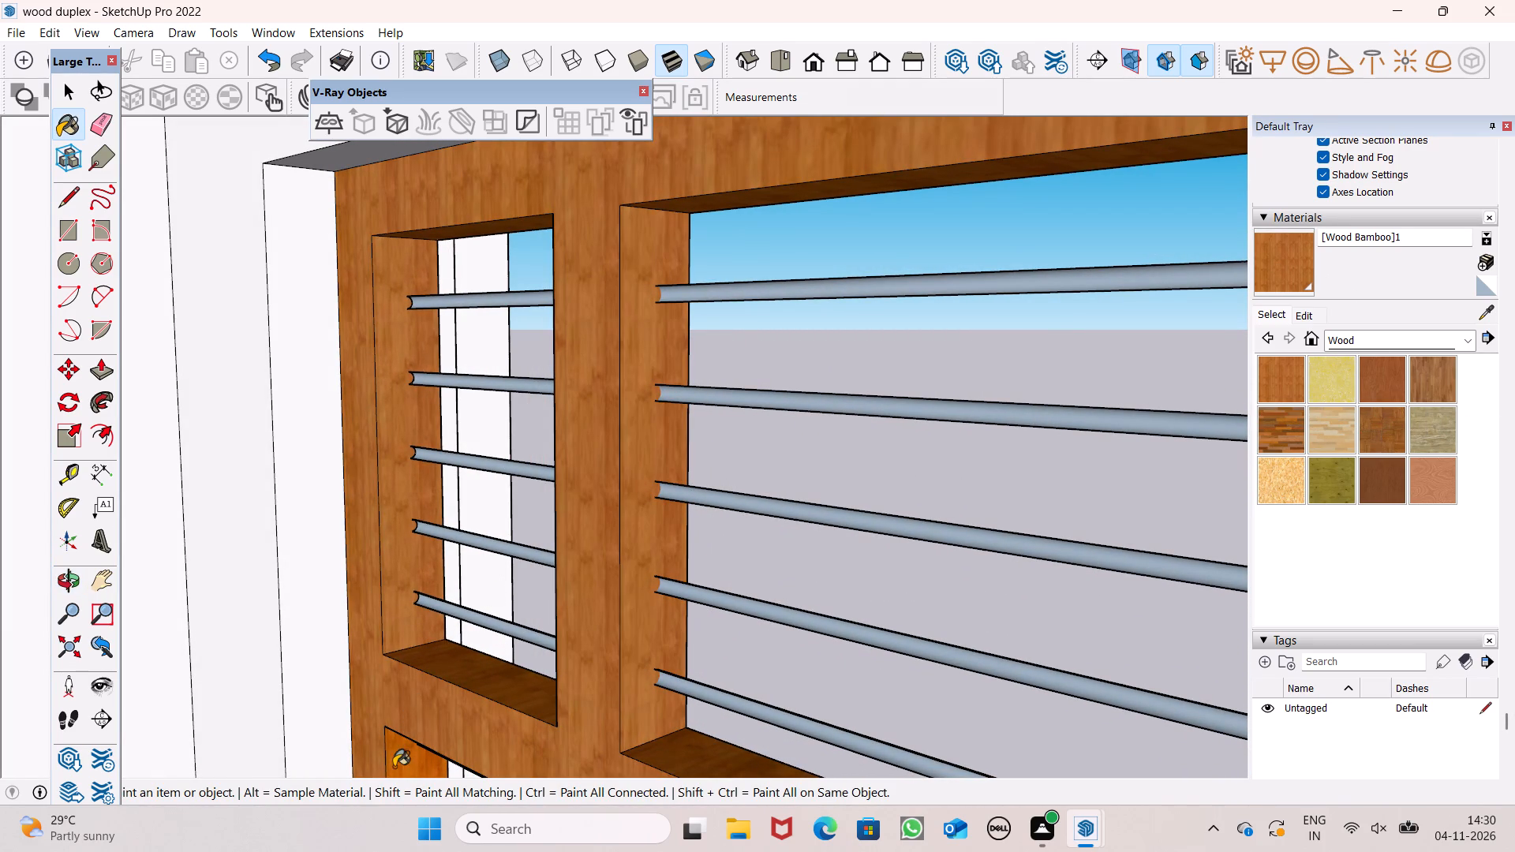
left_click(394, 767)
left_click(713, 750)
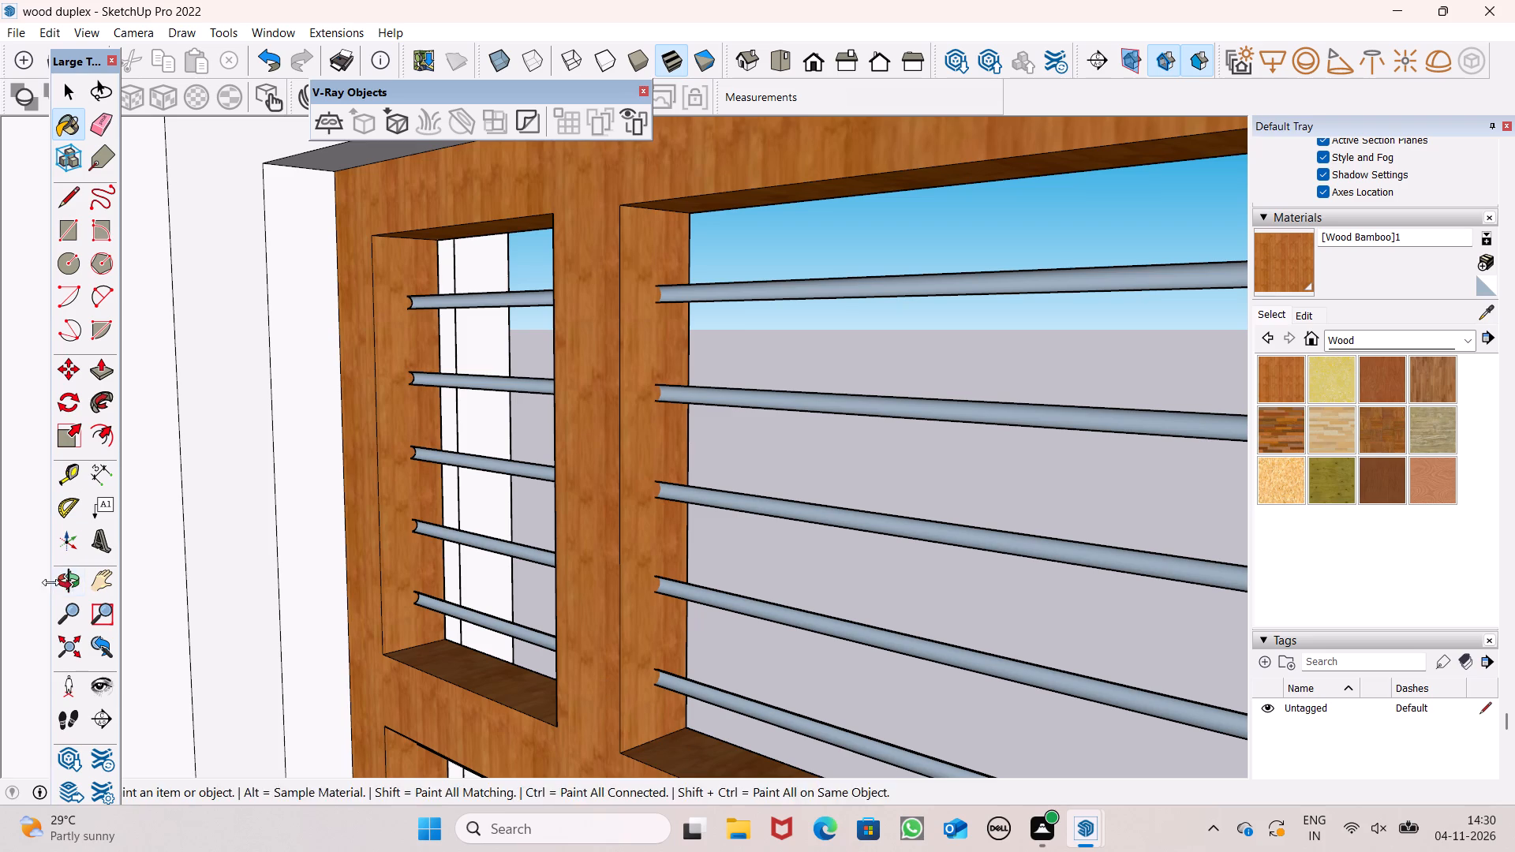
Repaint the ground-floor window's mullion-and-crossbar face and the left jamb's inner side with the original Wood Bamboo.
left_click(67, 581)
left_click_drag(870, 531, 204, 419)
scroll(1023, 354, "down", 2)
scroll(1023, 354, "up", 1)
scroll(1023, 354, "down", 6)
left_click_drag(1036, 447, 720, 476)
scroll(719, 468, "down", 7)
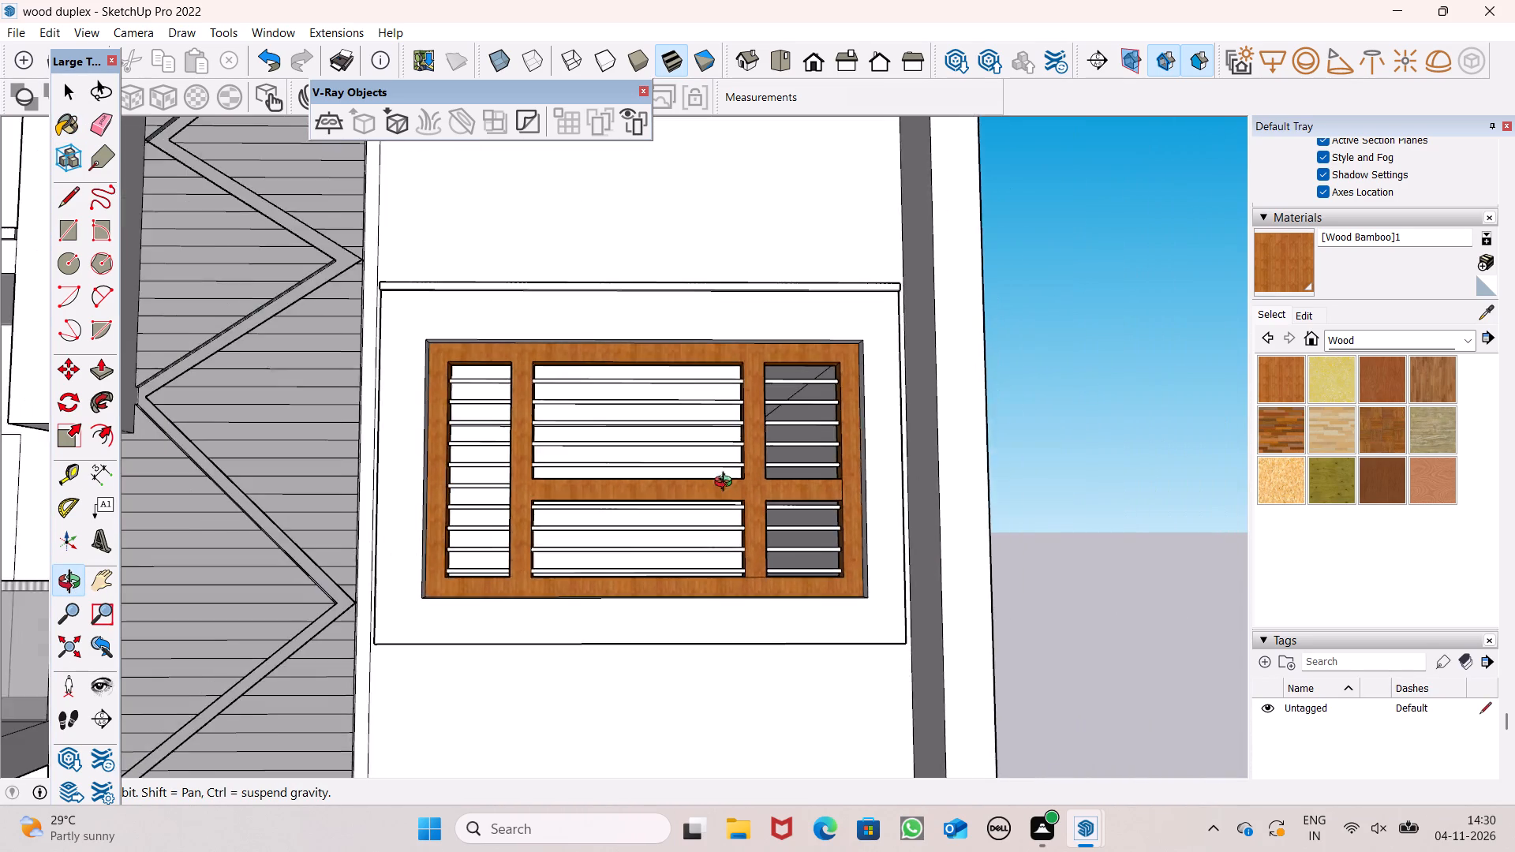
left_click_drag(729, 525, 892, 424, "shift")
scroll(901, 393, "down", 2)
scroll(901, 393, "up", 1)
scroll(901, 393, "down", 1)
left_click_drag(949, 490, 743, 305, "shift")
scroll(743, 305, "down", 5)
left_click_drag(656, 550, 814, 572)
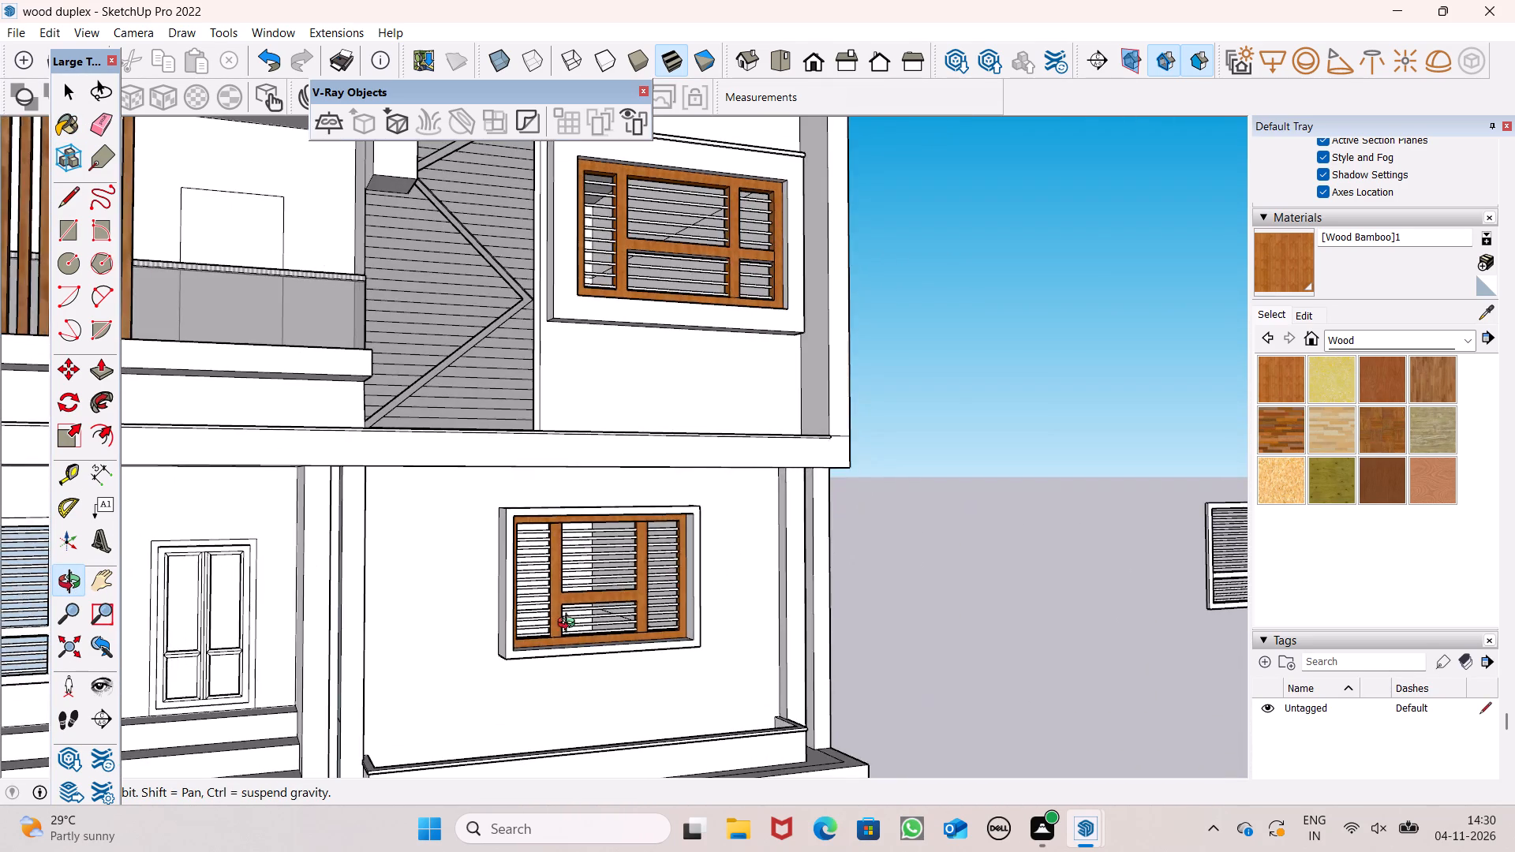
scroll(544, 631, "up", 9)
left_click_drag(687, 581, 555, 613, "shift")
left_click_drag(563, 616, 647, 626)
scroll(533, 645, "up", 6)
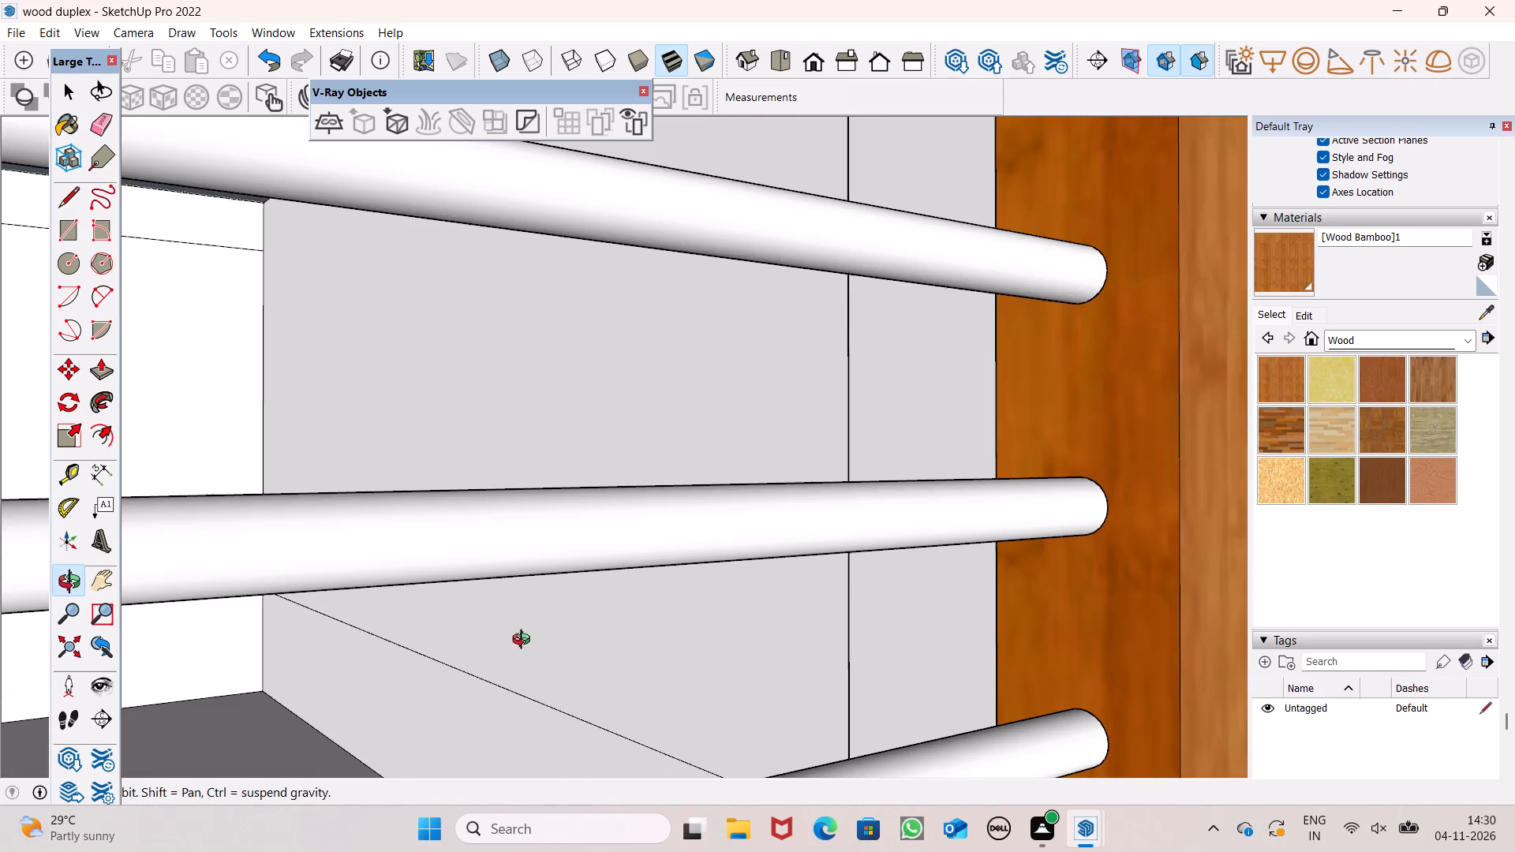
left_click_drag(522, 641, 1195, 666)
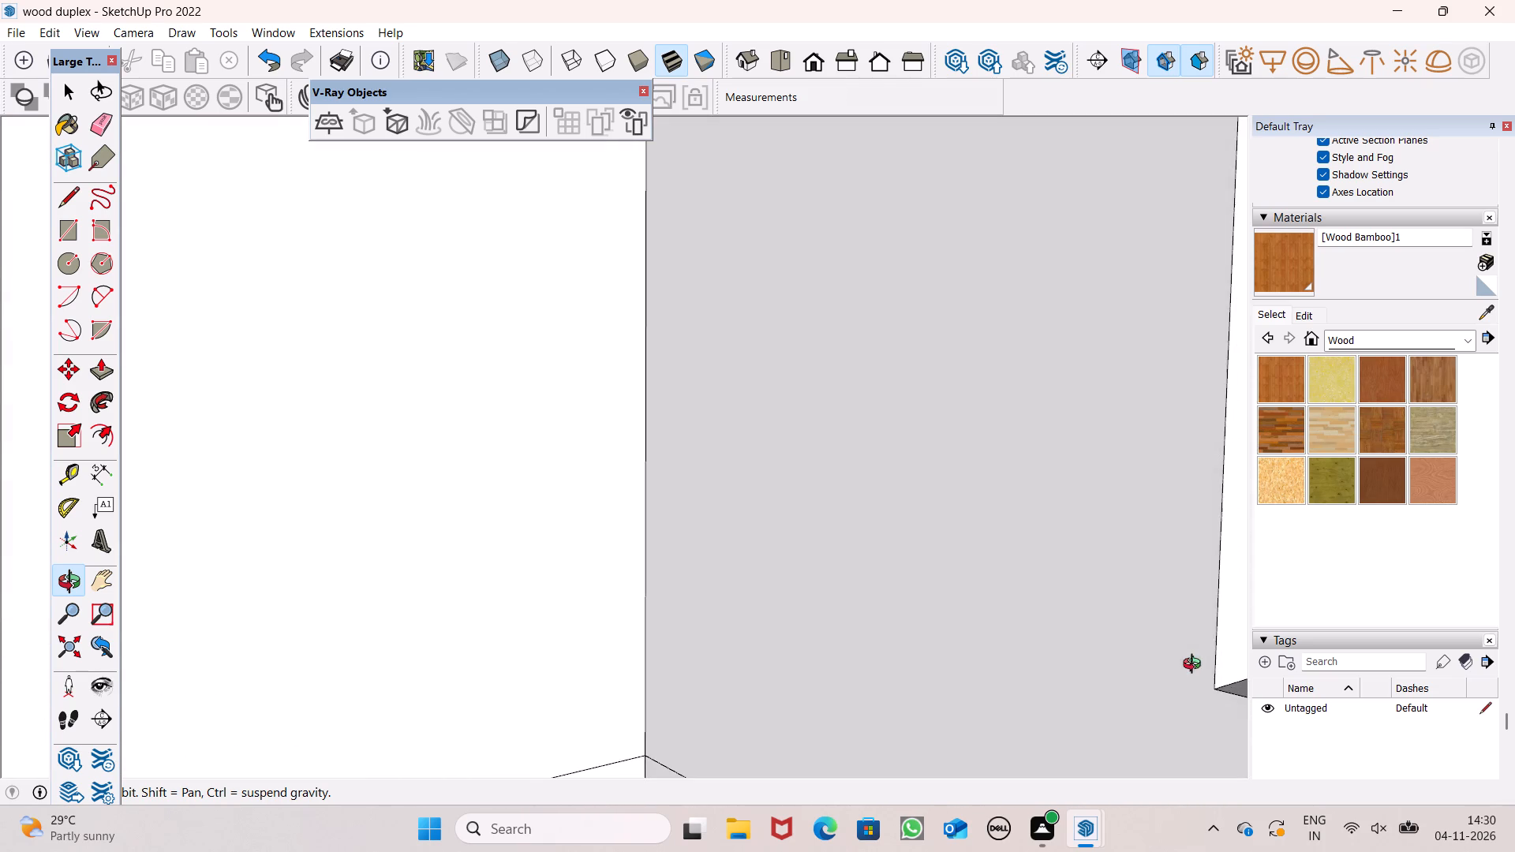
left_click_drag(1195, 666, 750, 683)
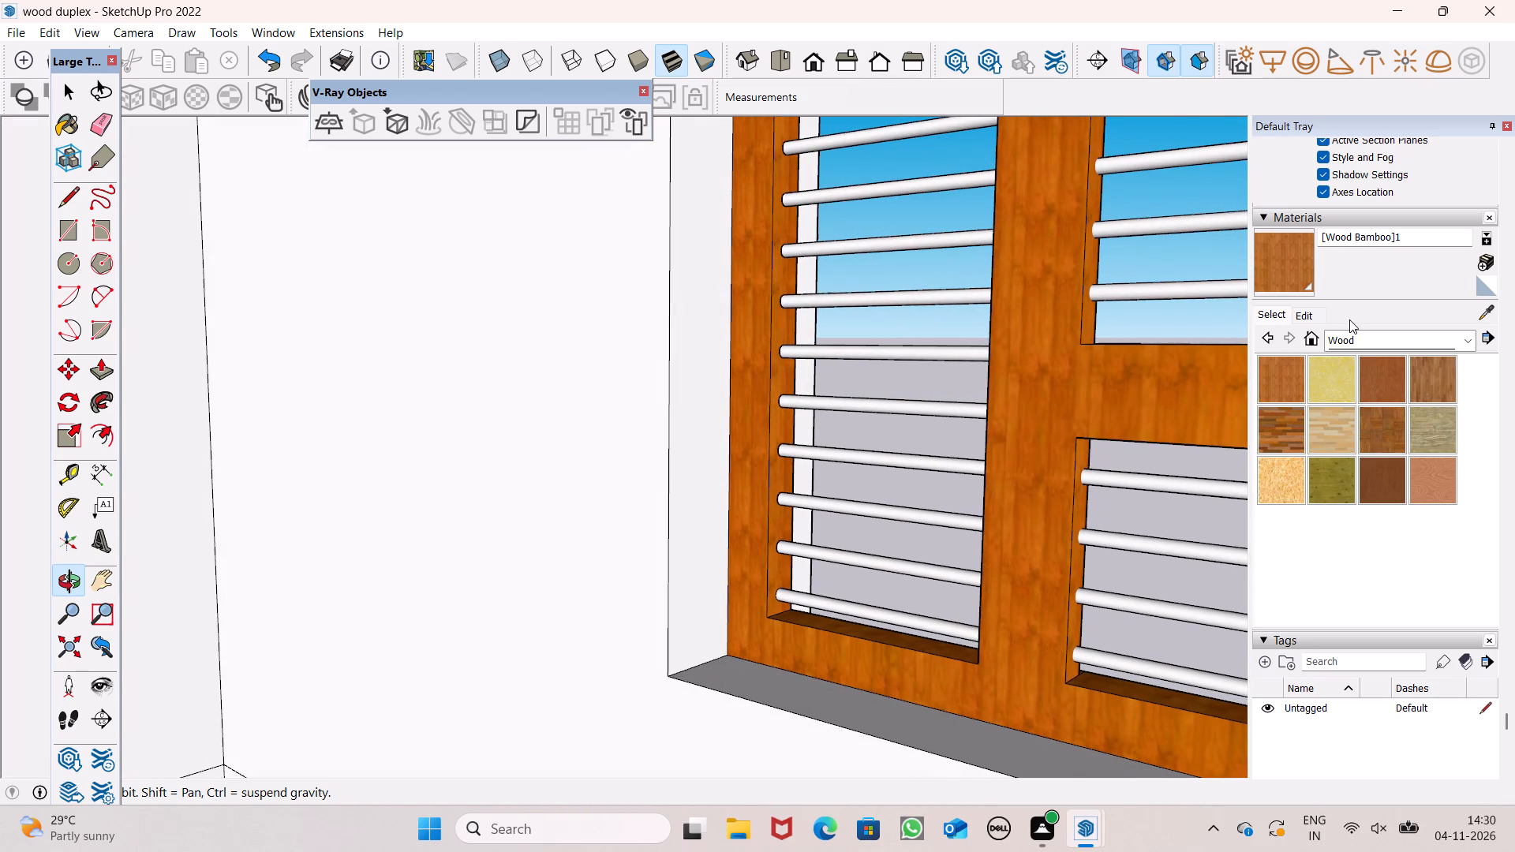
left_click(1286, 266)
left_click(1034, 384)
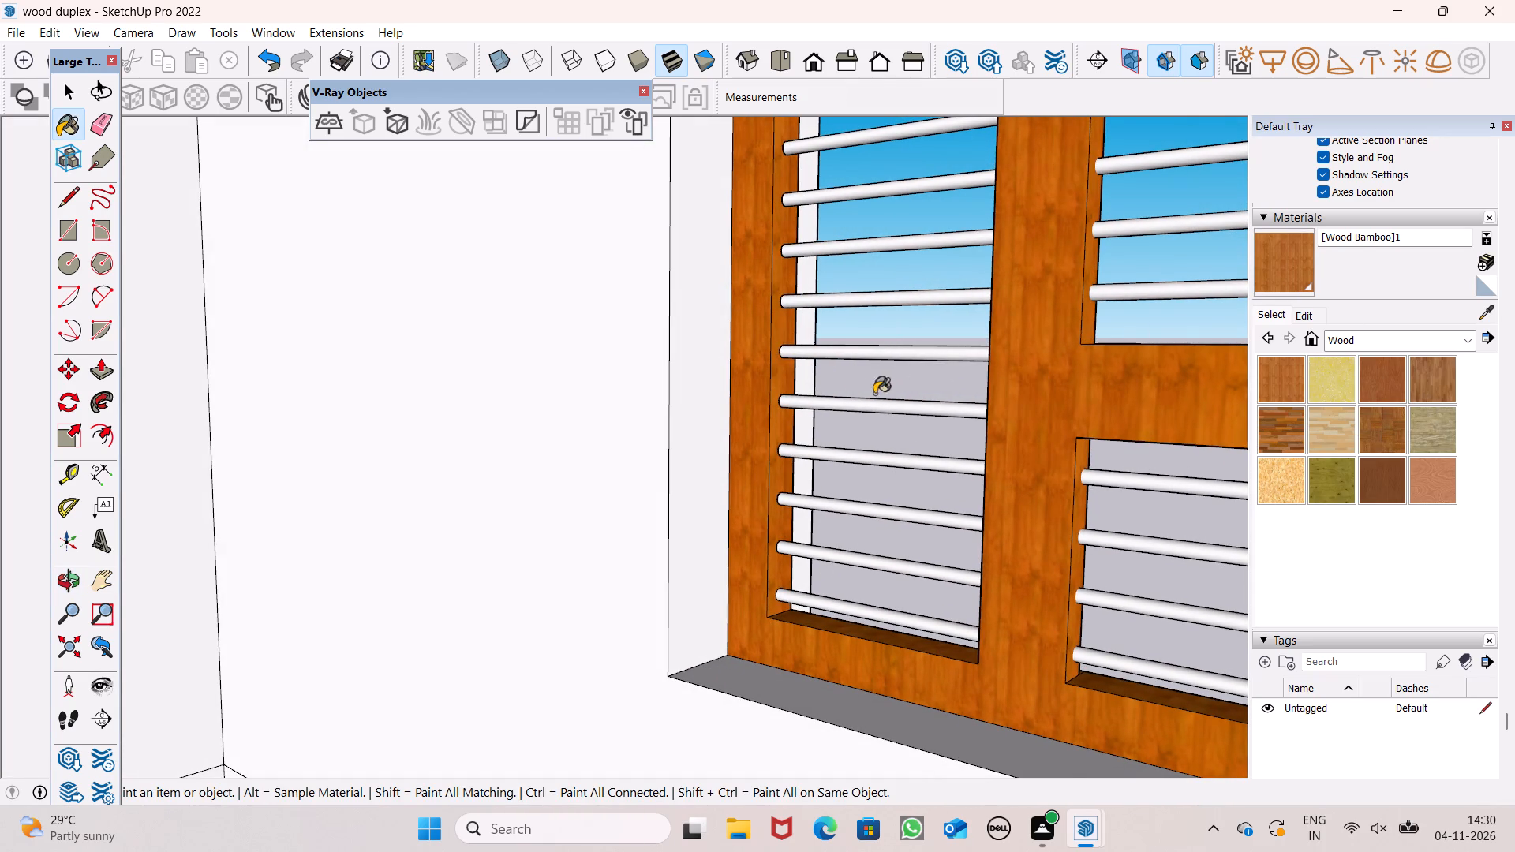
scroll(789, 387, "up", 4)
left_click(784, 376)
scroll(611, 390, "down", 8)
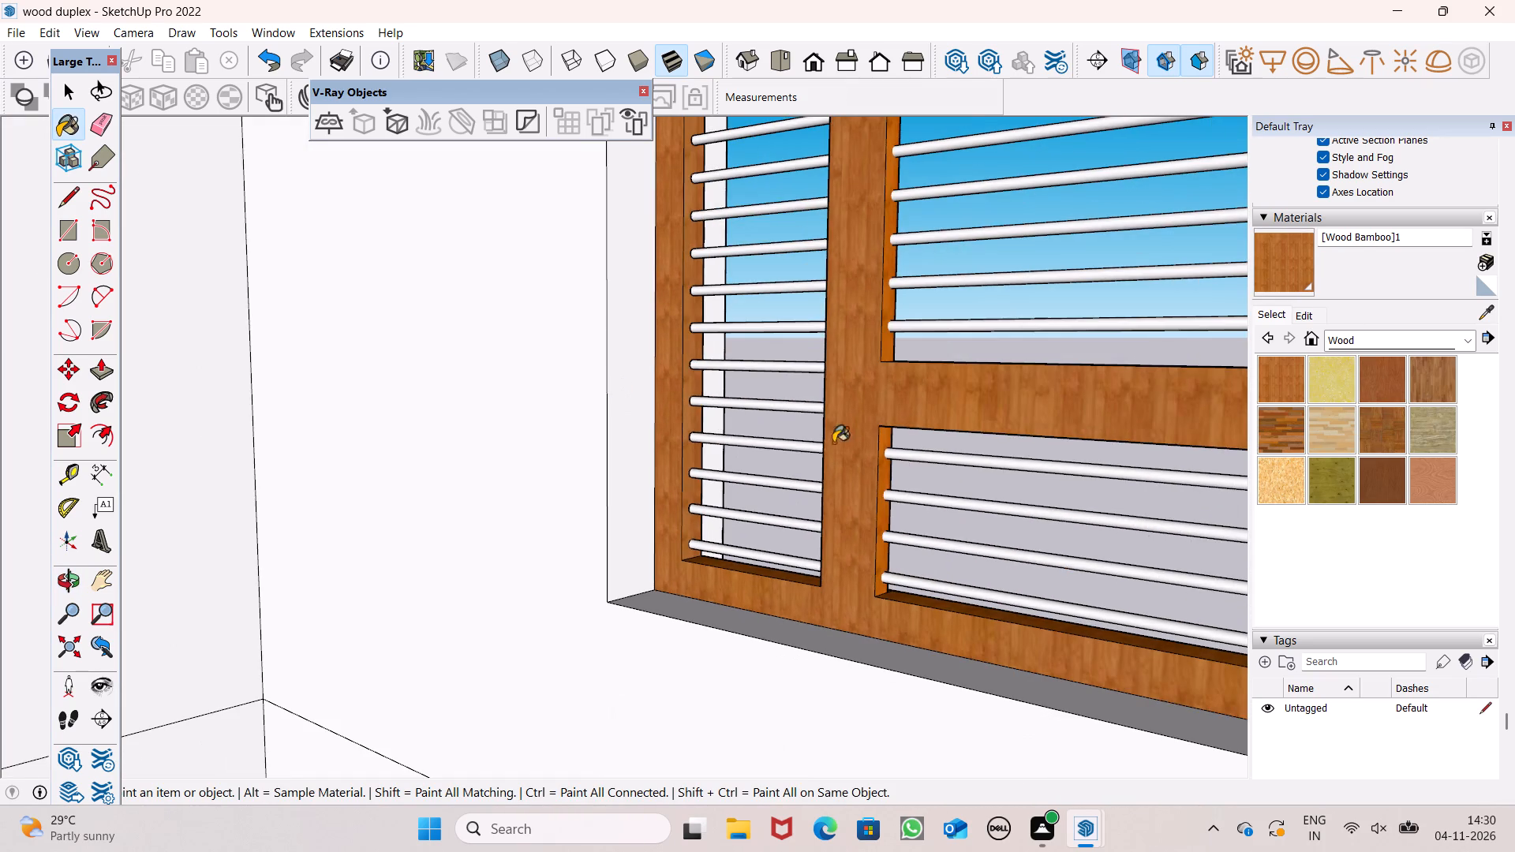
Repaint the left mullion's inner side in the ground-floor window's lower and upper middle bays with the original Wood Bamboo.
scroll(914, 447, "up", 3)
left_click(764, 391)
scroll(740, 555, "down", 3)
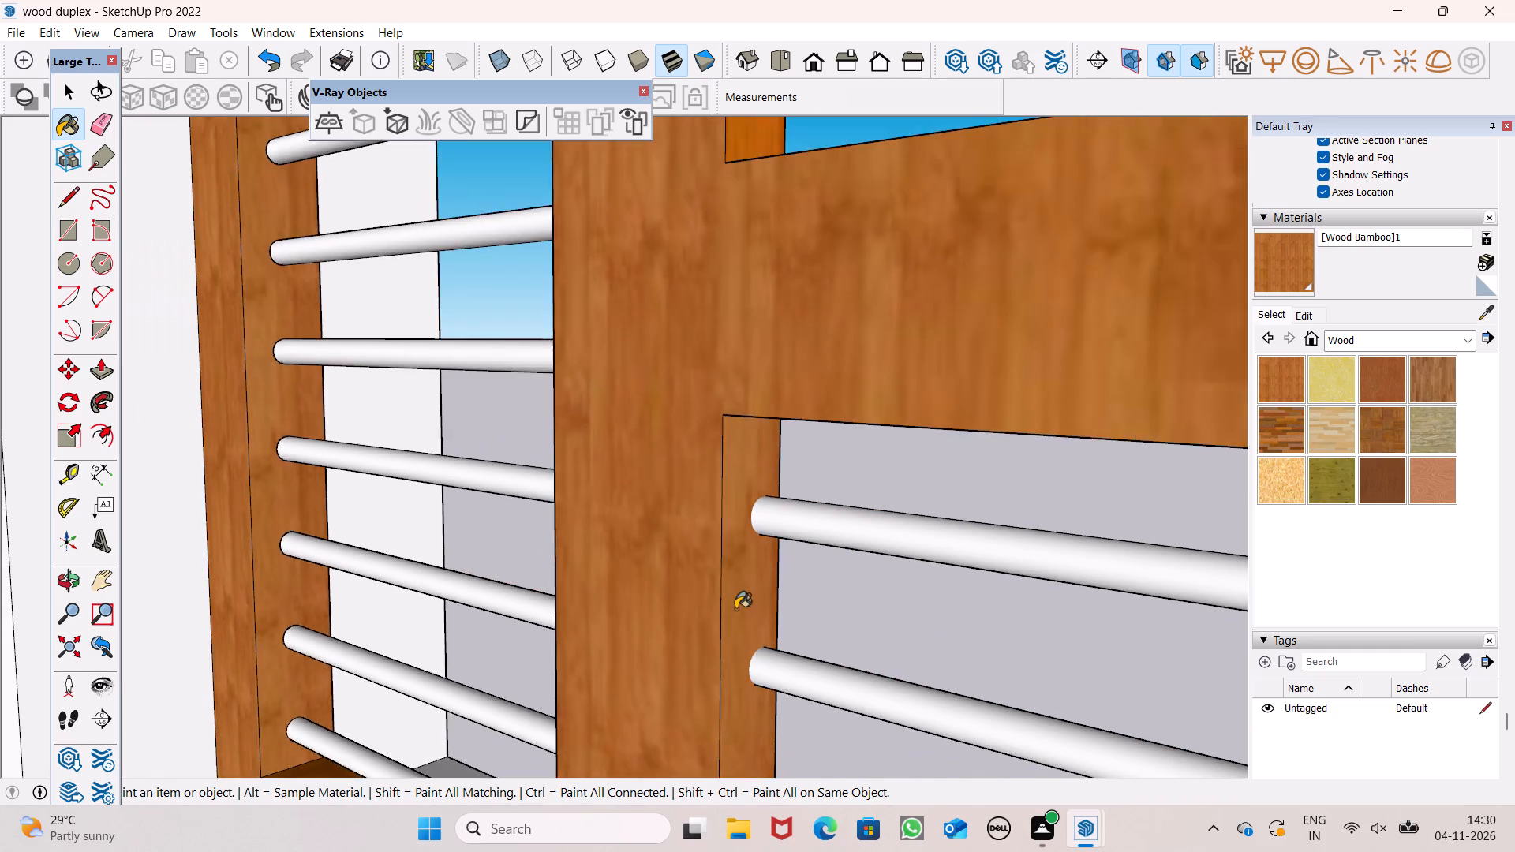
scroll(735, 609, "down", 7)
scroll(730, 226, "up", 9)
left_click(740, 225)
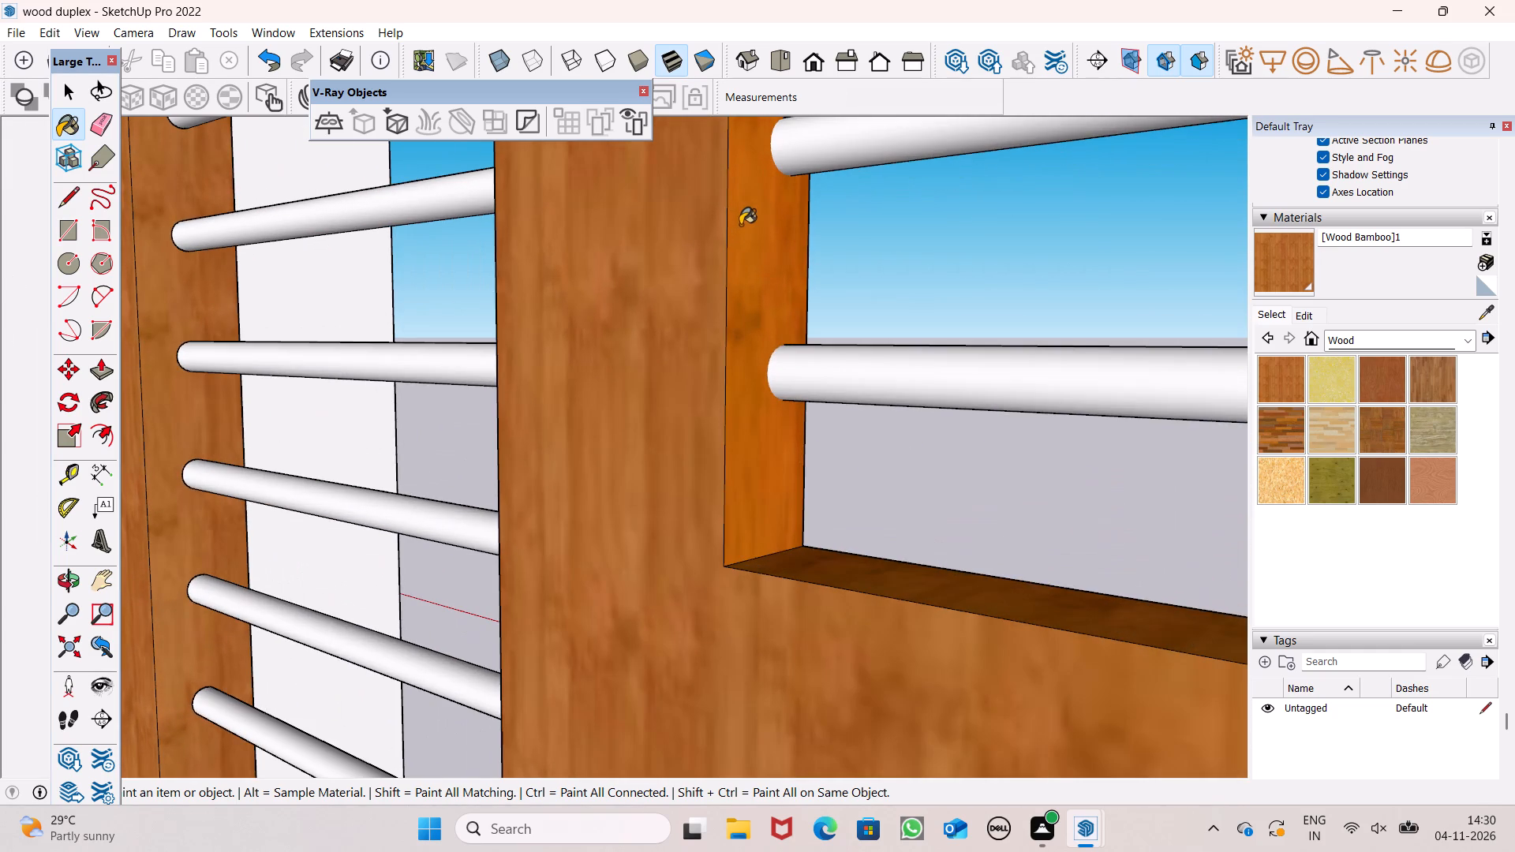
scroll(735, 235, "down", 10)
scroll(773, 357, "up", 5)
scroll(773, 361, "down", 4)
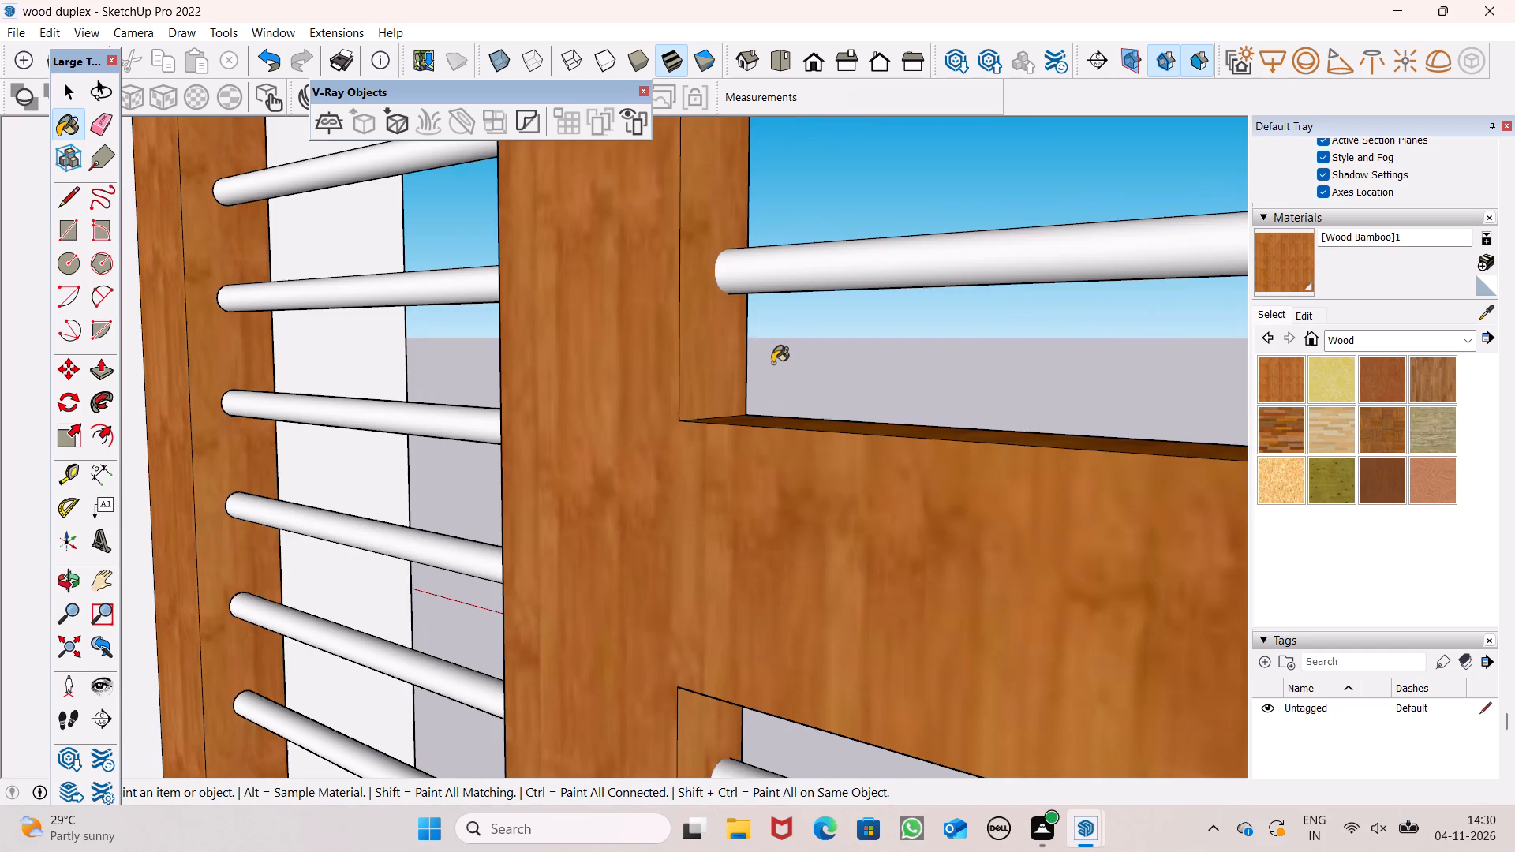
Repaint the ground-floor window's bottom reveals in the right and middle bays and the right jamb area with the original Wood Bamboo.
left_click(61, 574)
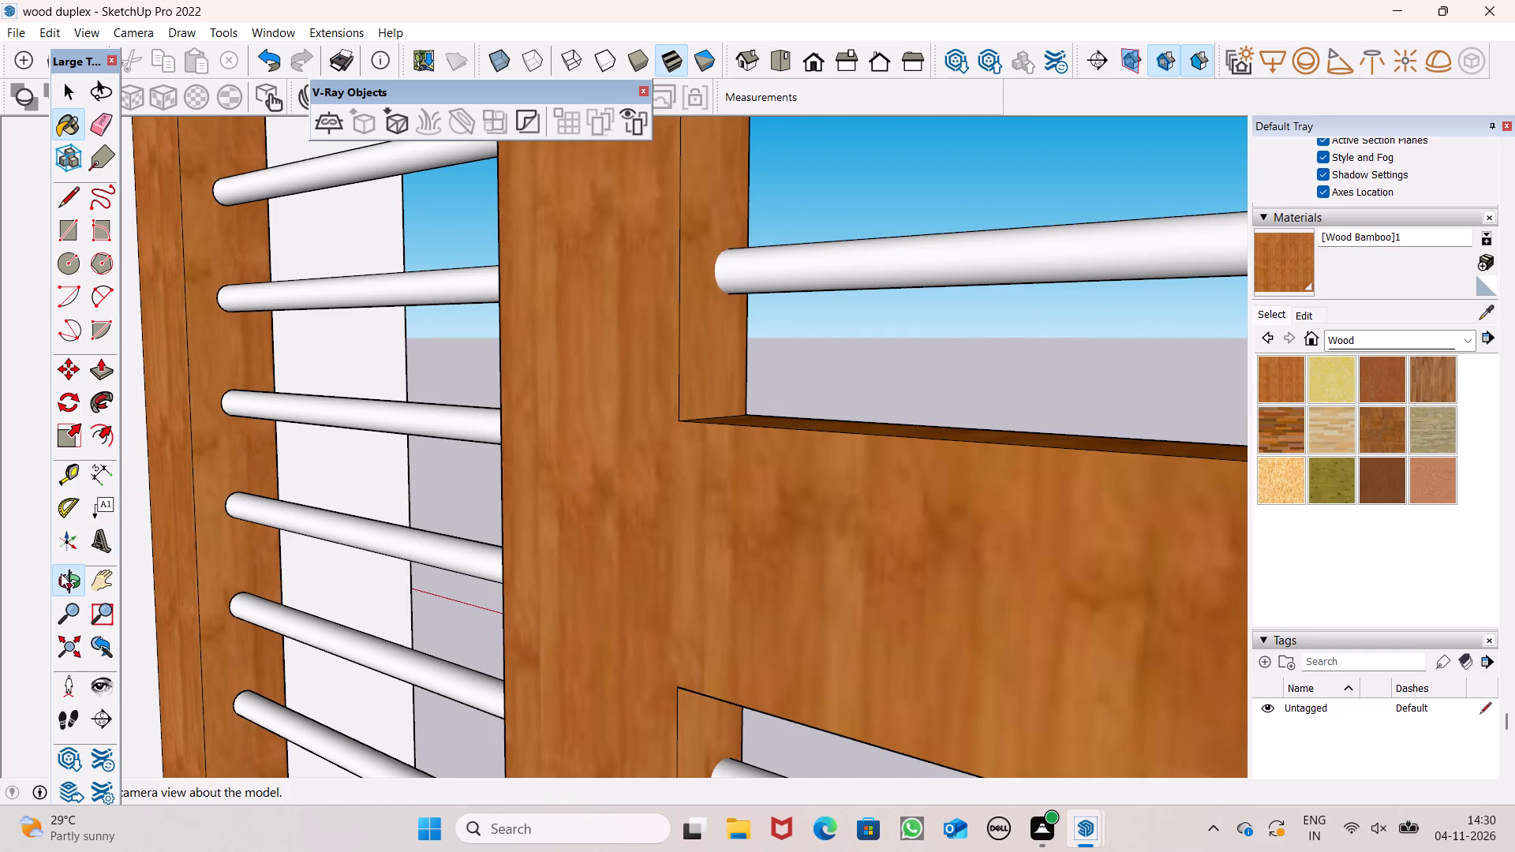
left_click_drag(1044, 541, 471, 470)
scroll(1118, 382, "down", 2)
scroll(1118, 382, "up", 1)
scroll(1118, 382, "down", 4)
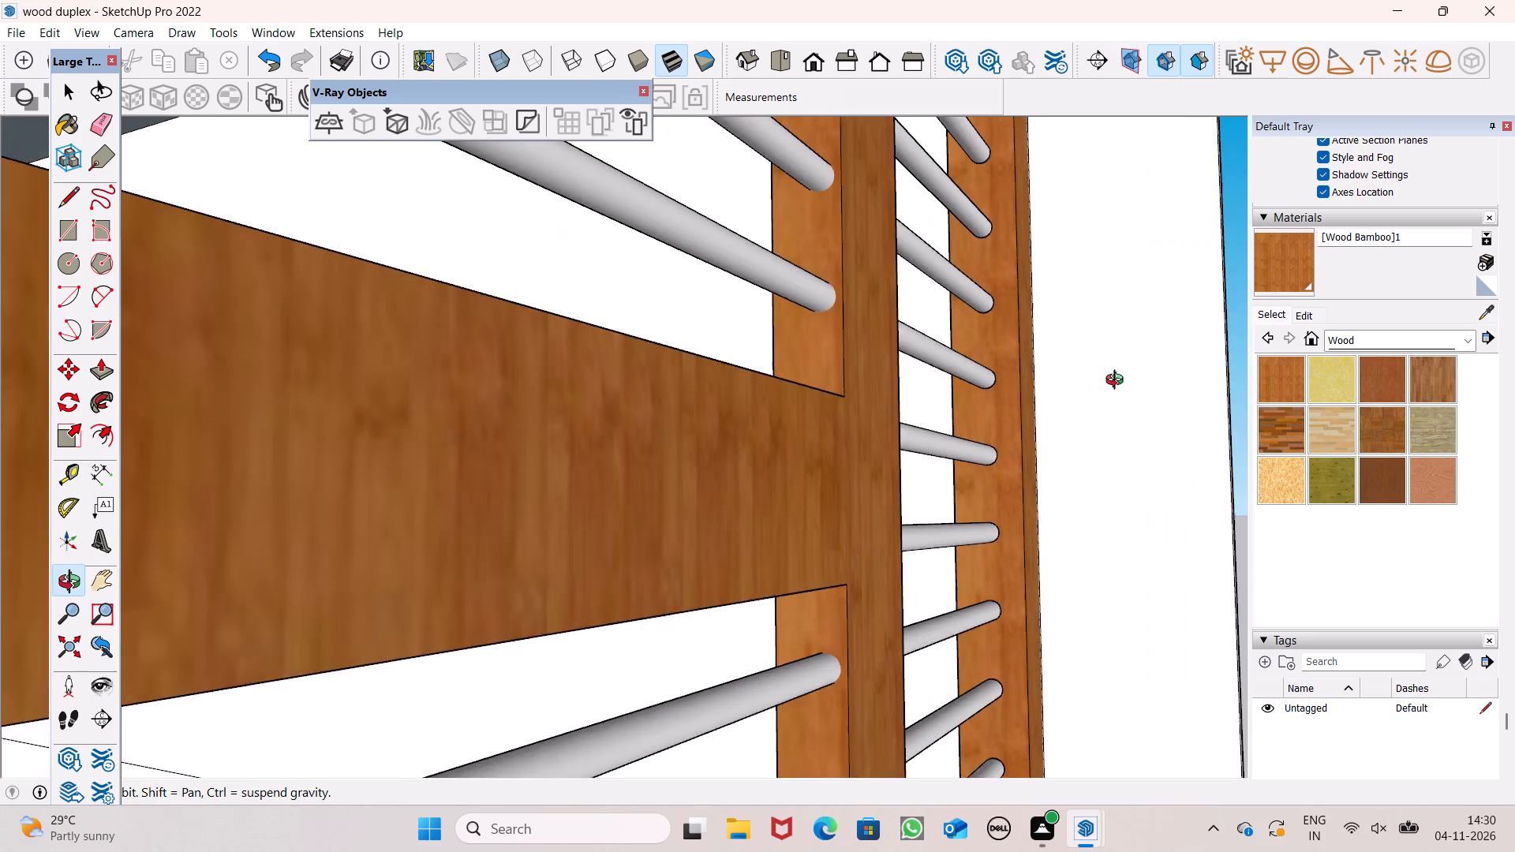
scroll(1118, 382, "down", 11)
left_click_drag(1079, 504, 658, 541)
scroll(658, 541, "down", 4)
scroll(658, 541, "up", 1)
left_click_drag(746, 585, 802, 734)
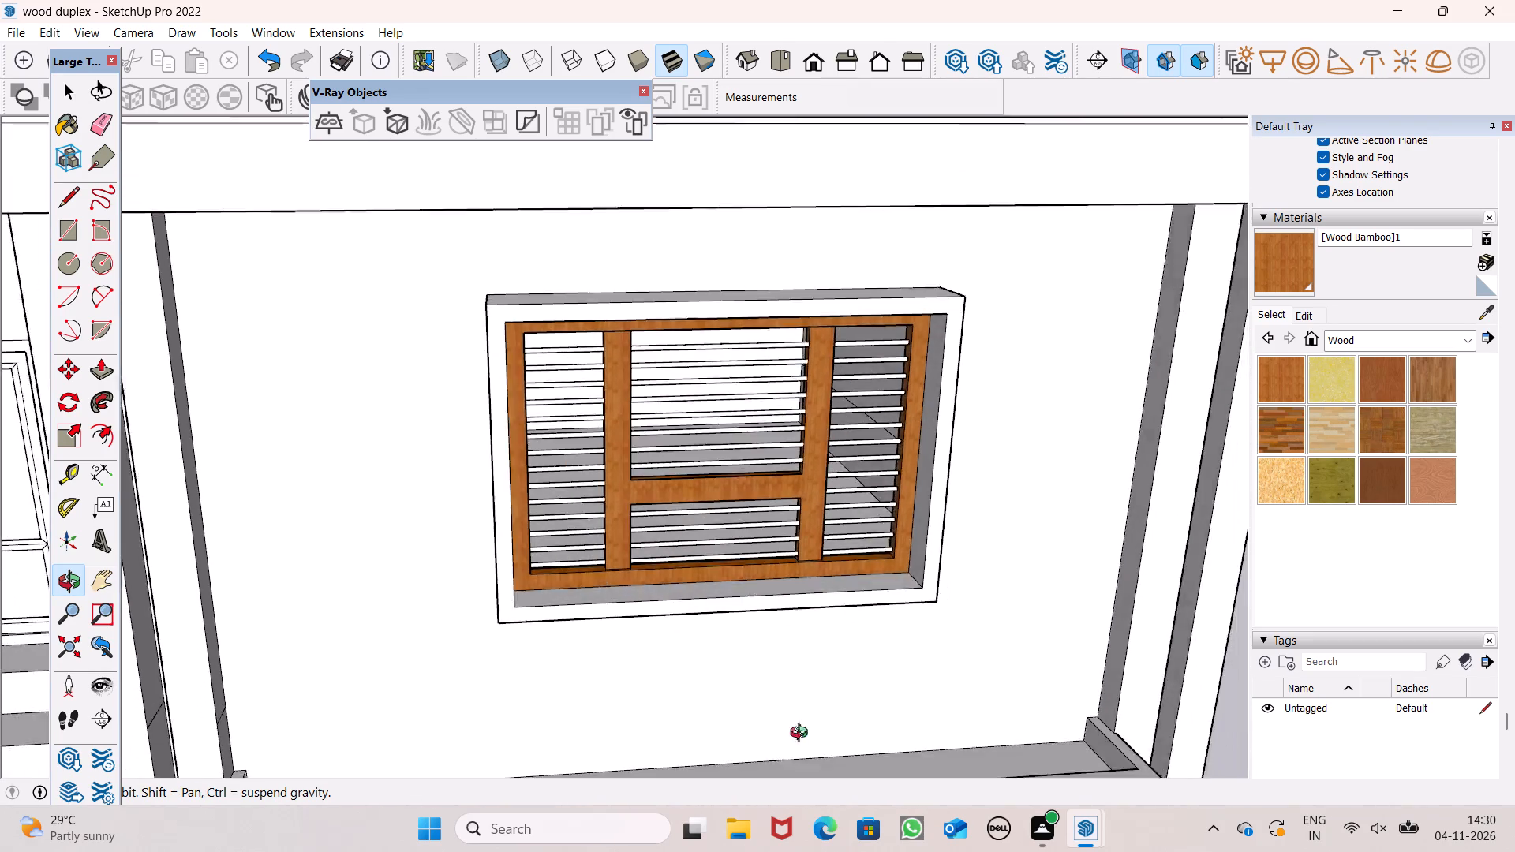
left_click_drag(802, 734, 847, 775)
scroll(795, 542, "up", 3)
left_click_drag(797, 540, 1075, 469)
scroll(757, 465, "up", 11)
left_click_drag(828, 436, 825, 448, "shift")
left_click(1291, 272)
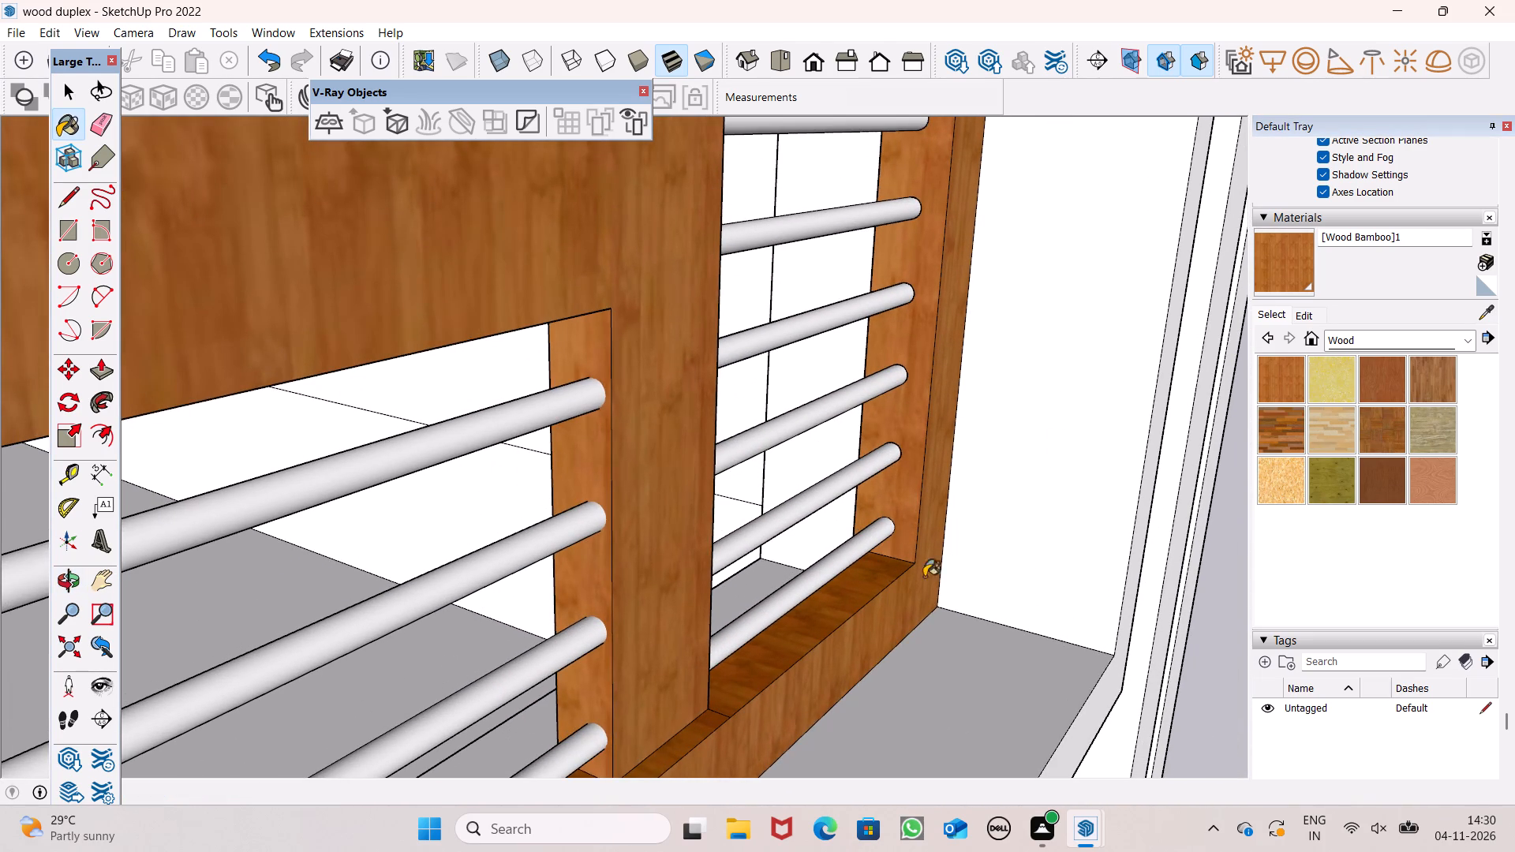
scroll(886, 580, "up", 2)
left_click(876, 571)
left_click(917, 463)
scroll(866, 282, "down", 7)
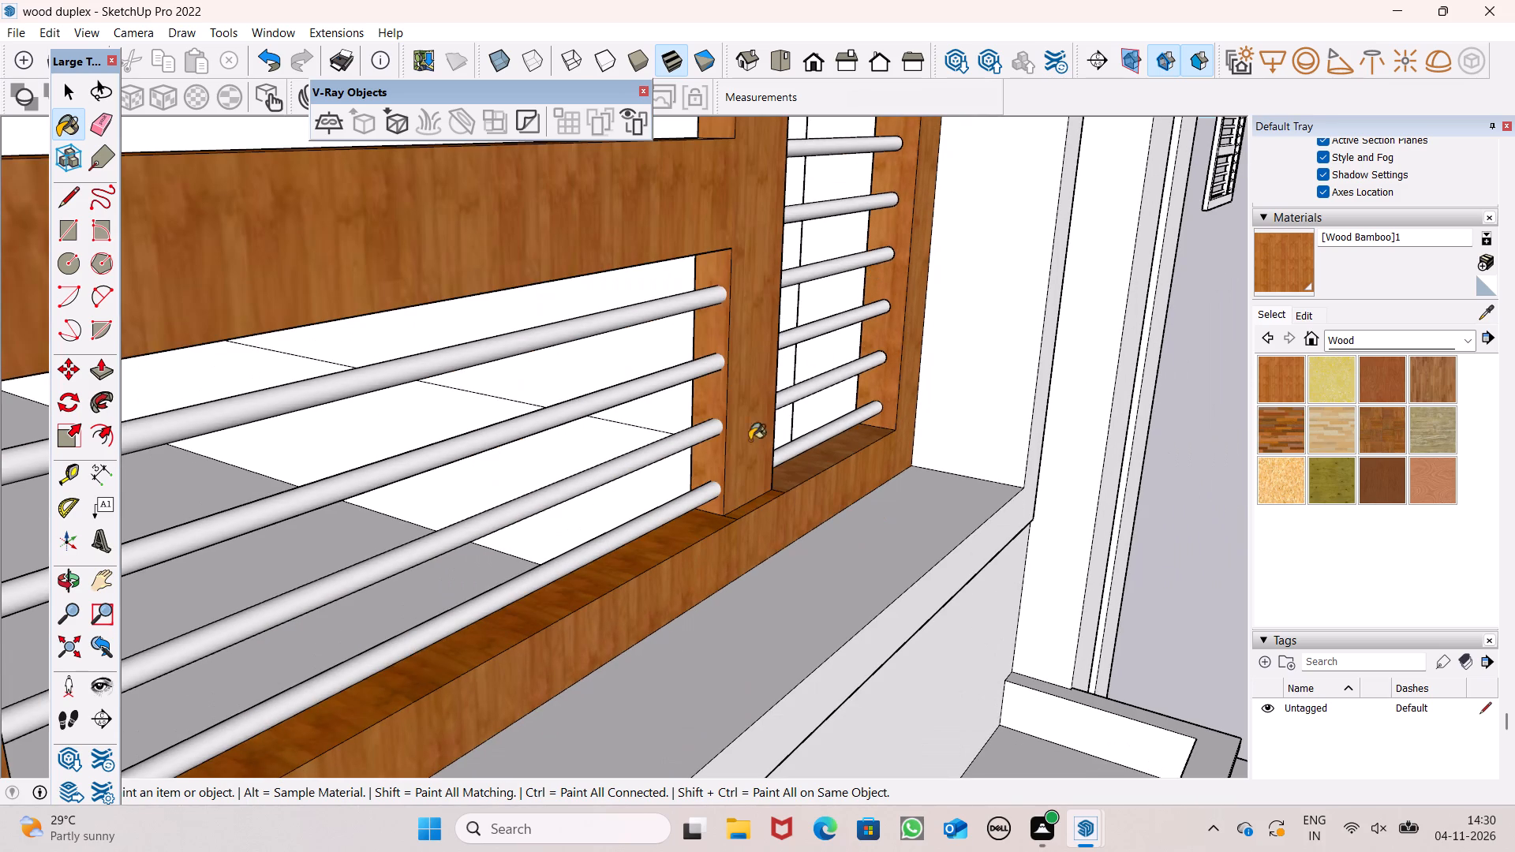
left_click(680, 538)
scroll(793, 473, "down", 6)
Repaint the left mullion's side facing the left bay of the ground-floor window with the original Wood Bamboo.
key("o")
left_click_drag(839, 557, 707, 573)
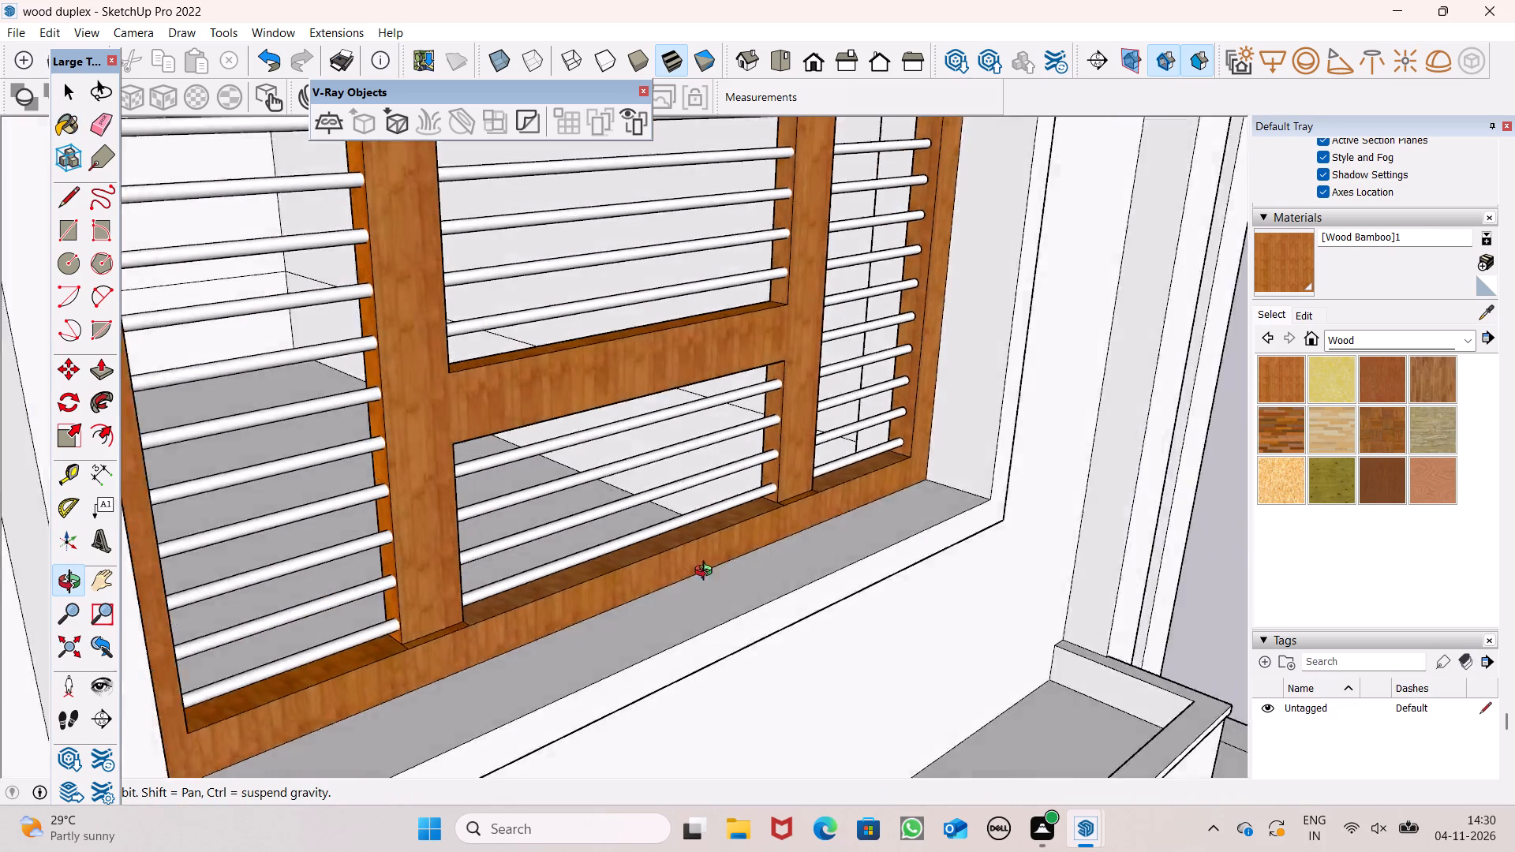
left_click_drag(707, 573, 993, 531)
left_click_drag(596, 538, 398, 581)
scroll(730, 465, "up", 4)
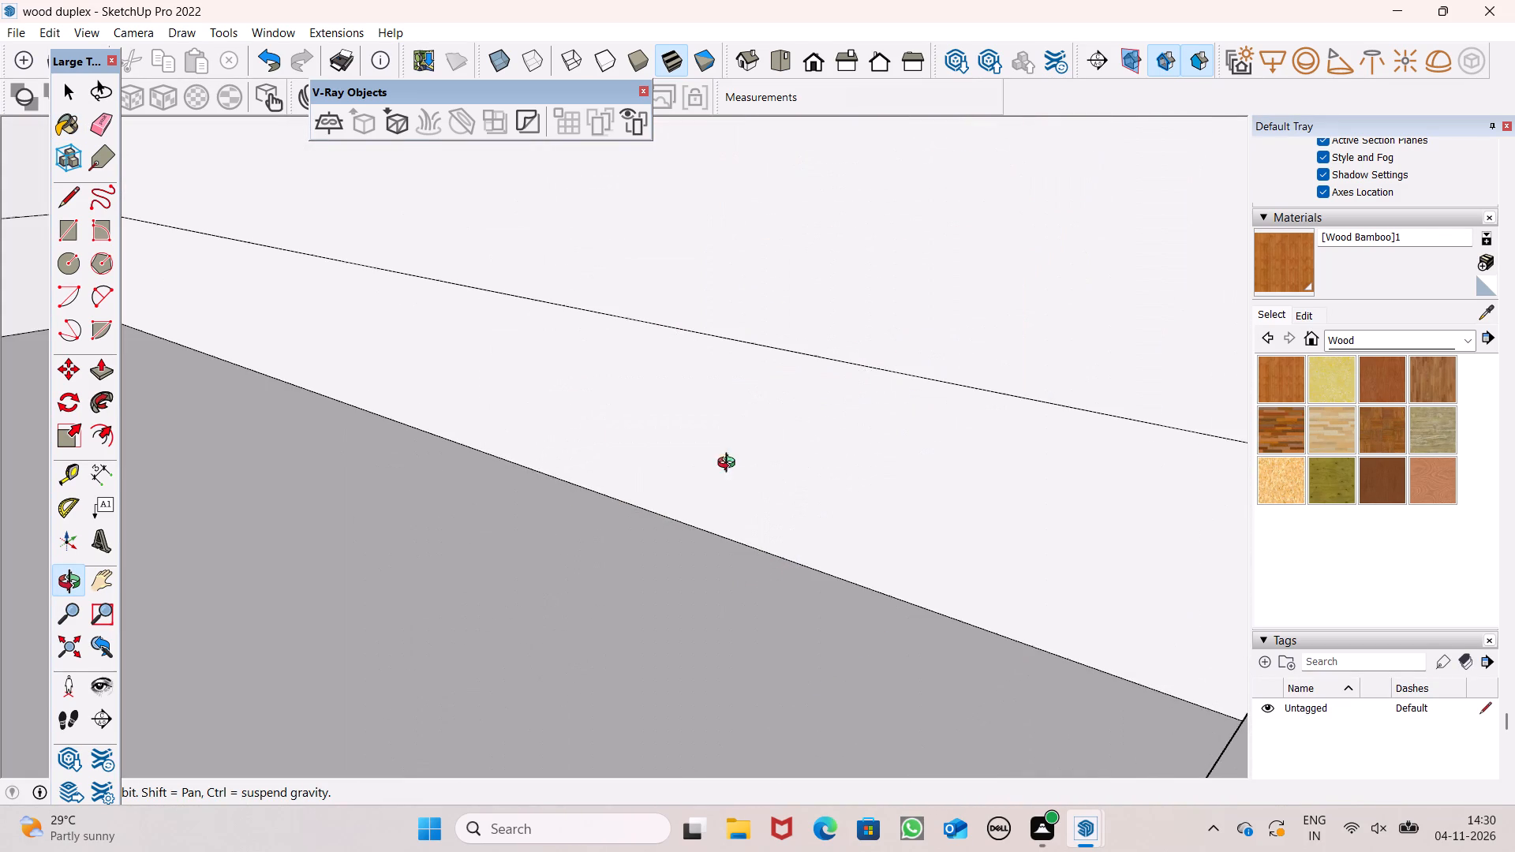
scroll(730, 453, "down", 4)
left_click_drag(699, 470, 706, 507, "shift")
left_click_drag(695, 516, 769, 471)
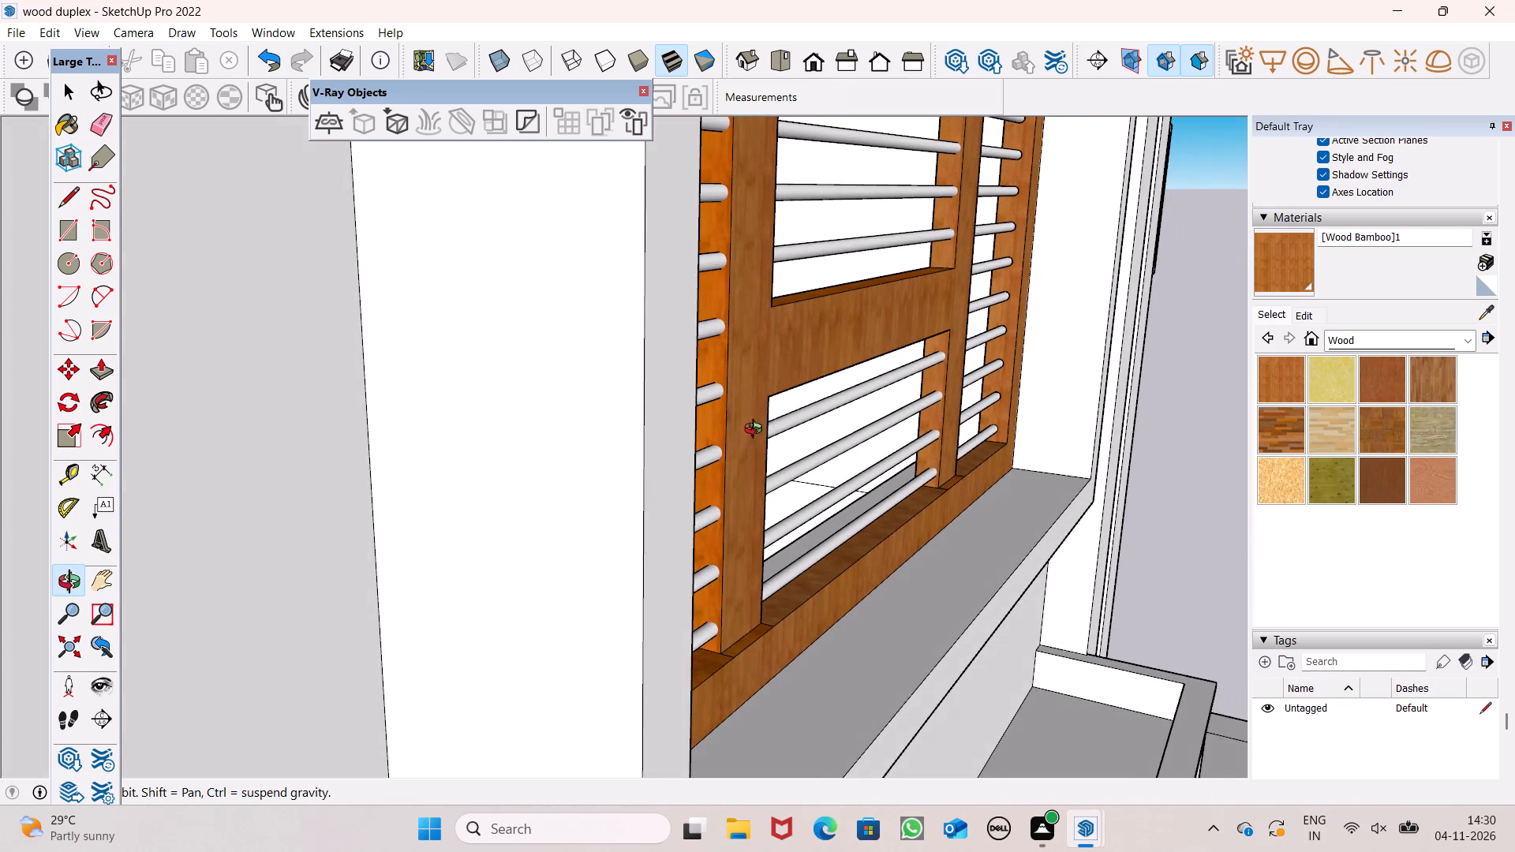
scroll(754, 425, "up", 4)
left_click_drag(754, 421, 713, 435)
left_click(1268, 264)
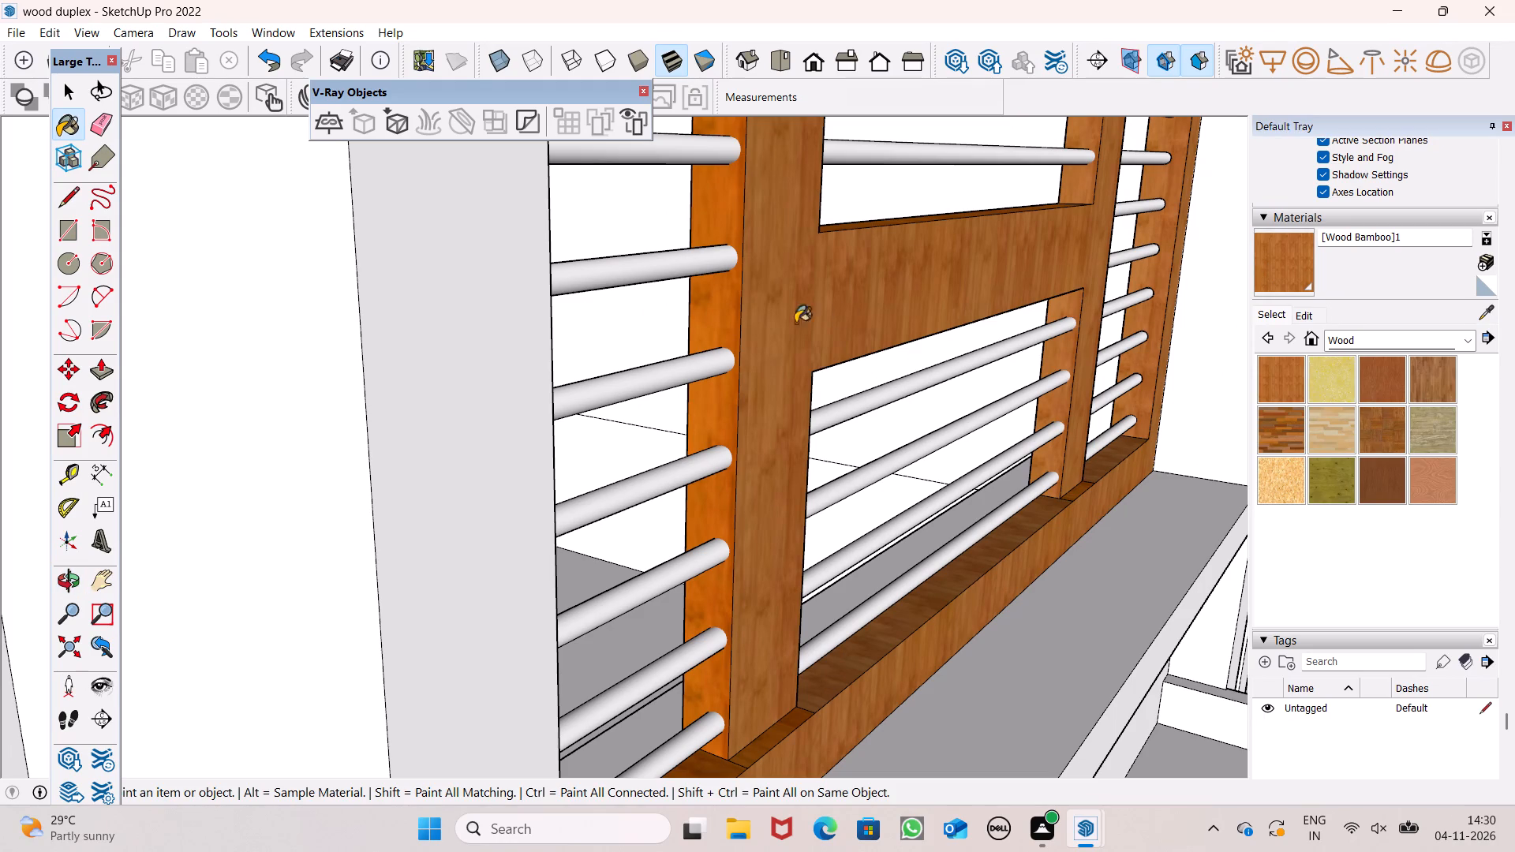
left_click(738, 312)
Examine the repainted ground-floor window from several angles, including from below, and the front facade as a whole.
key("o")
left_click_drag(811, 363, 521, 407)
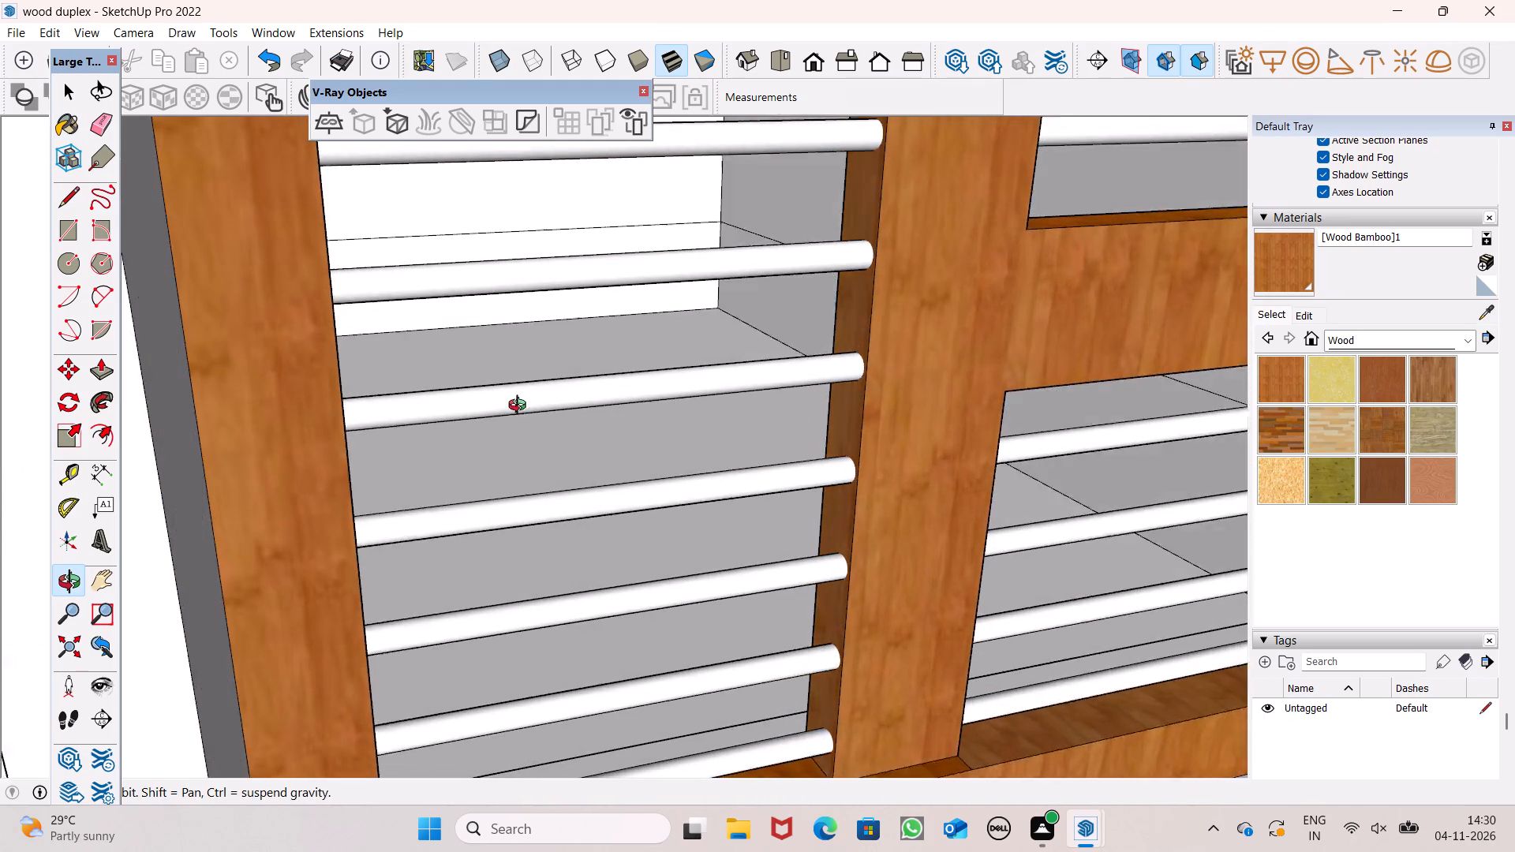
left_click_drag(521, 407, 518, 409)
scroll(517, 405, "down", 3)
left_click_drag(575, 508, 575, 420, "shift")
left_click_drag(618, 437, 467, 490)
scroll(832, 354, "down", 15)
left_click_drag(766, 666, 827, 430)
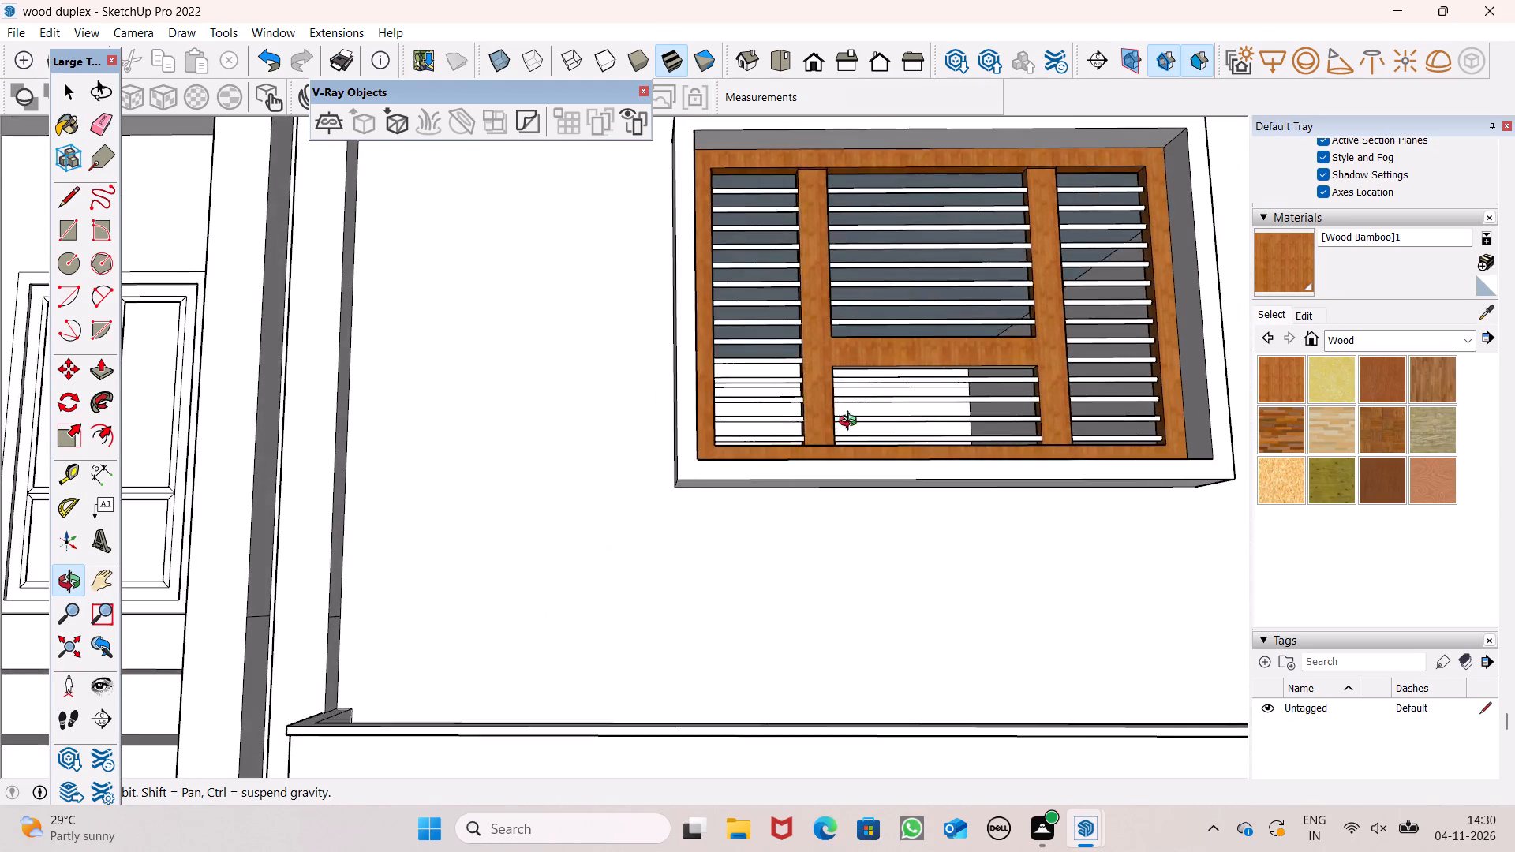
scroll(851, 423, "down", 4)
left_click_drag(952, 428, 875, 633, "shift")
left_click_drag(604, 534, 798, 534, "shift")
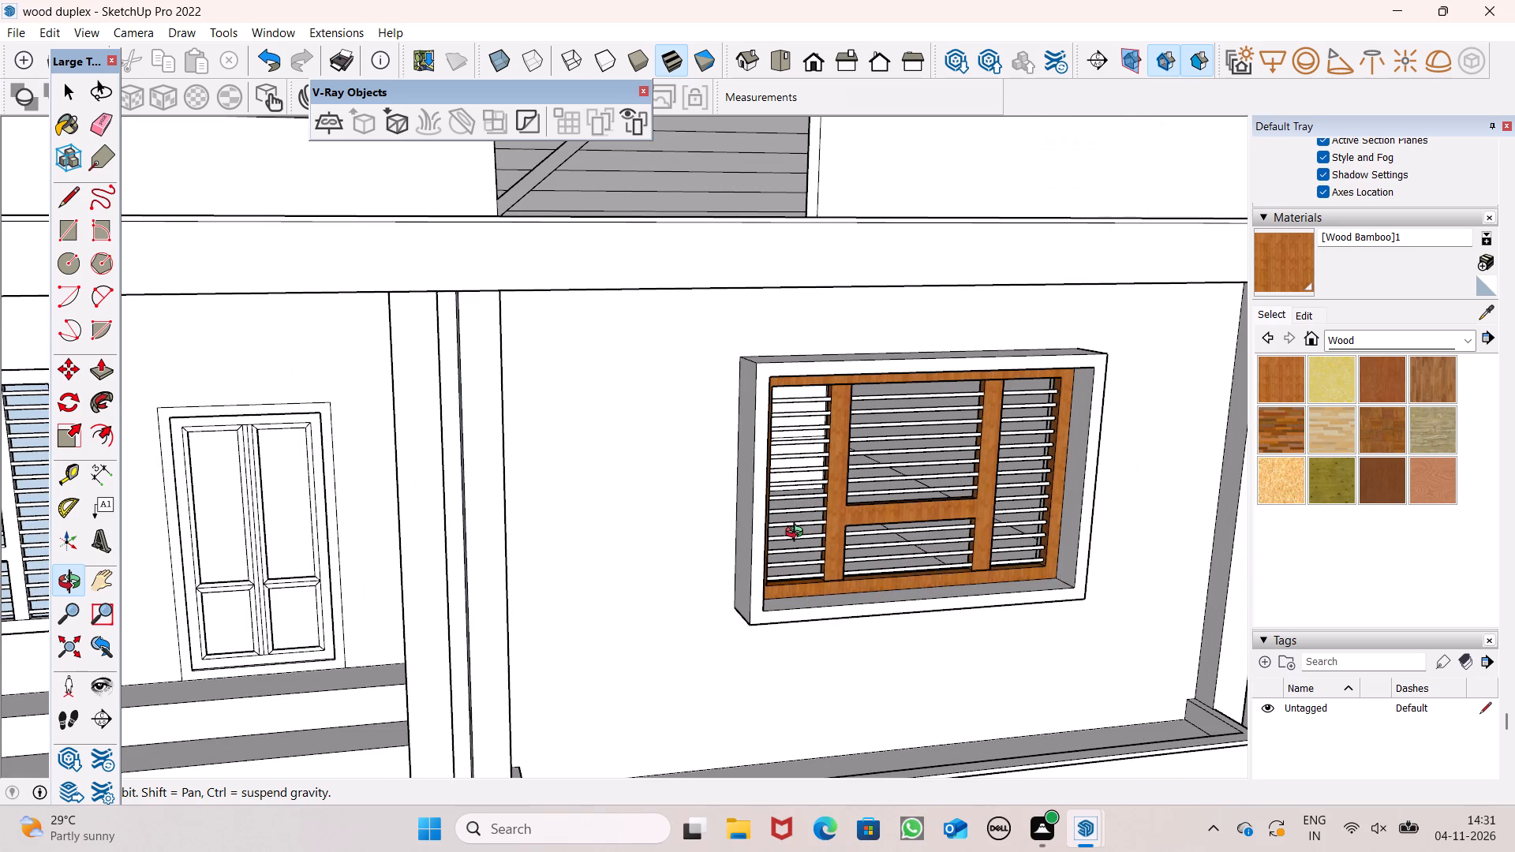
scroll(687, 503, "down", 3)
left_click_drag(686, 516, 727, 547)
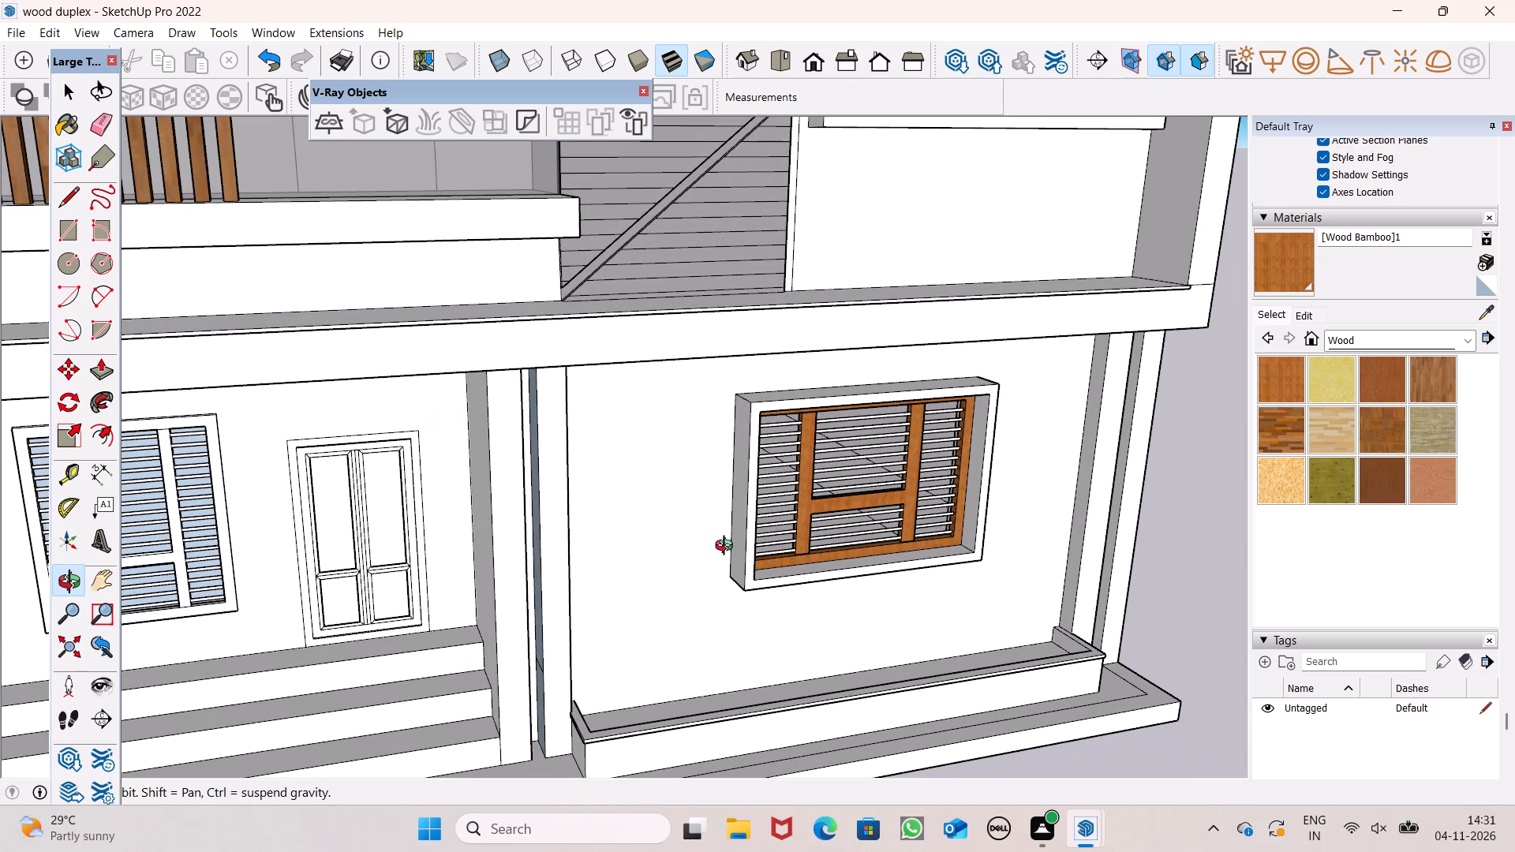
left_click_drag(725, 559, 757, 590, "shift")
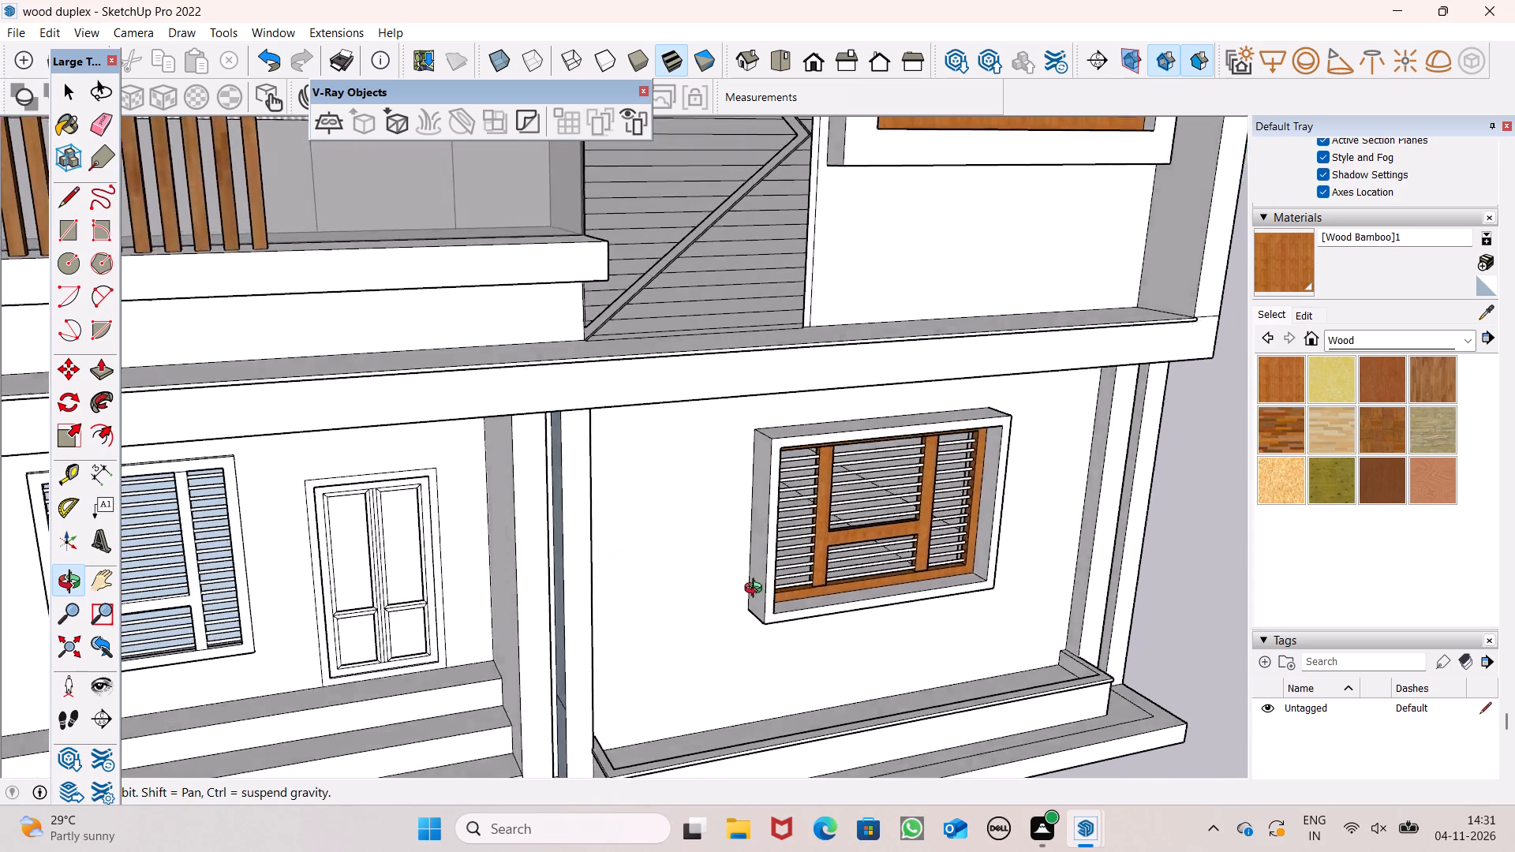
left_click_drag(757, 590, 712, 473, "shift")
scroll(712, 471, "down", 6)
left_click_drag(671, 532, 630, 528, "shift")
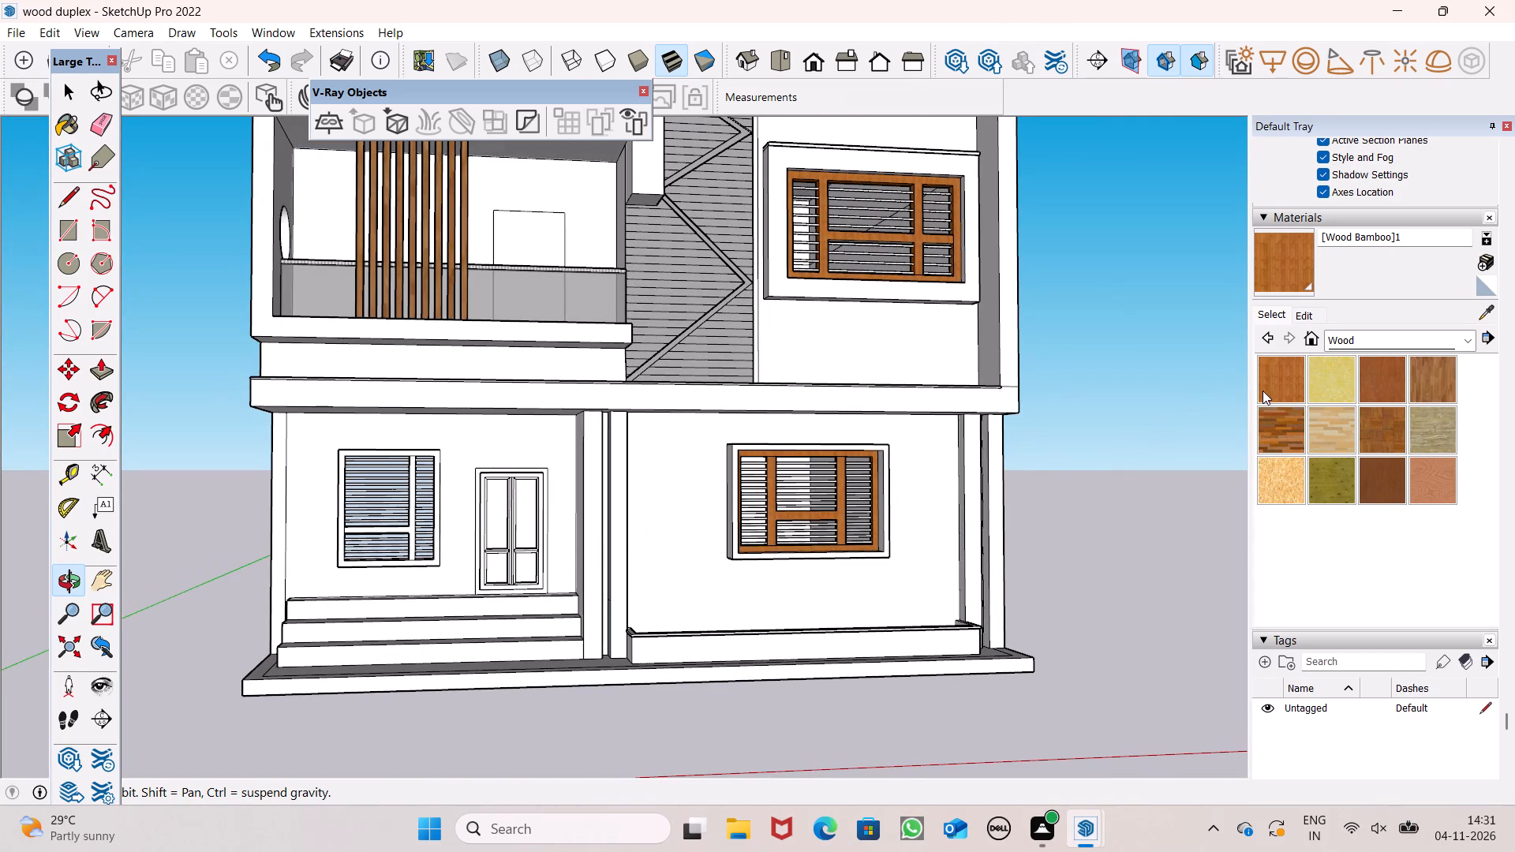
Paint the upper left panel of the ground-floor entrance door with Wood Cherry Original from the Wood collection.
left_click(1393, 387)
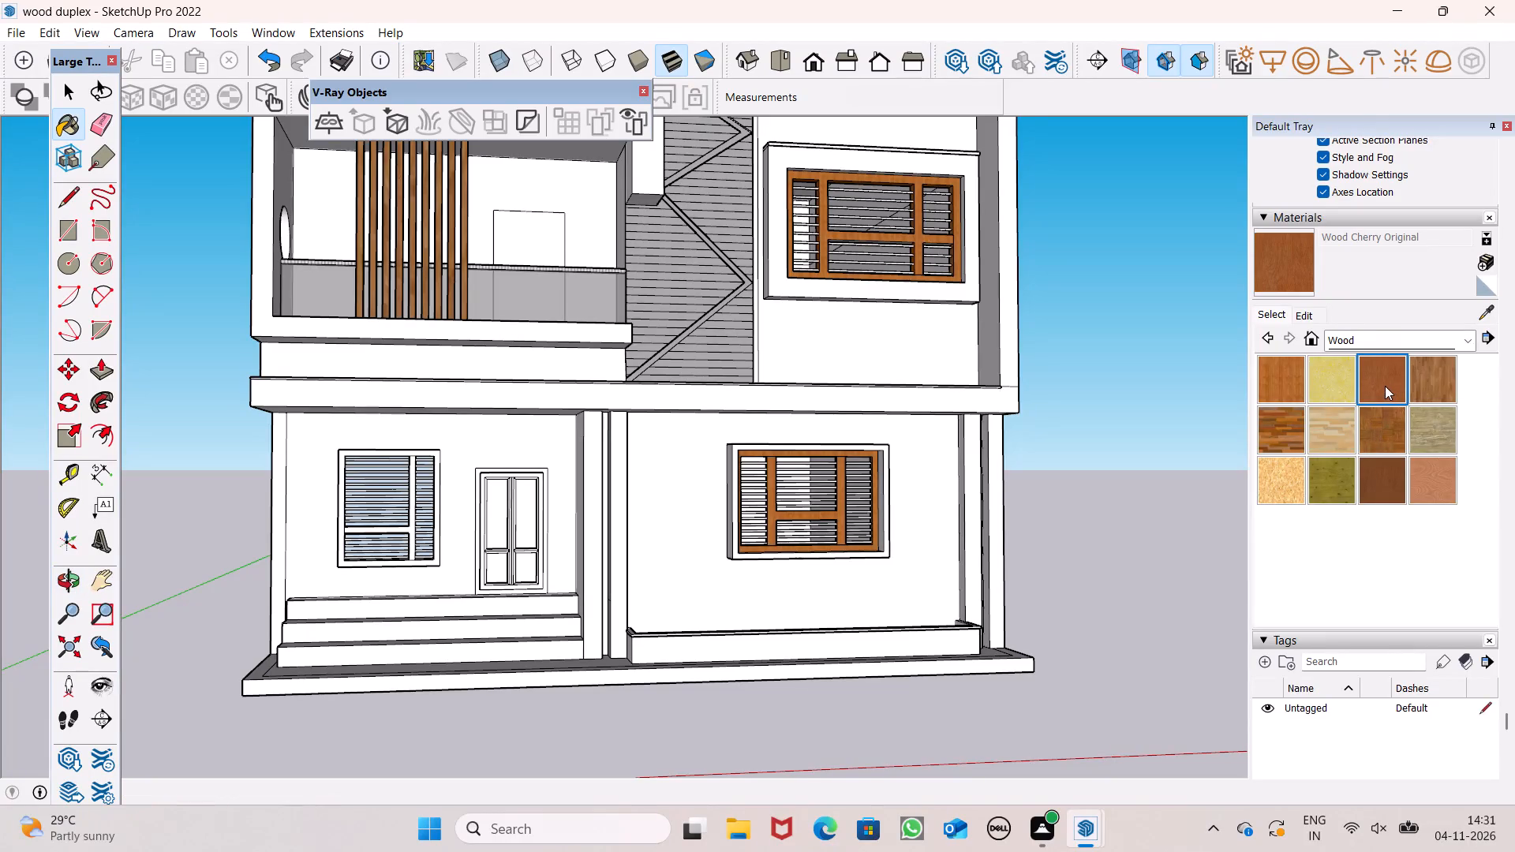
scroll(506, 508, "up", 5)
left_click(503, 498)
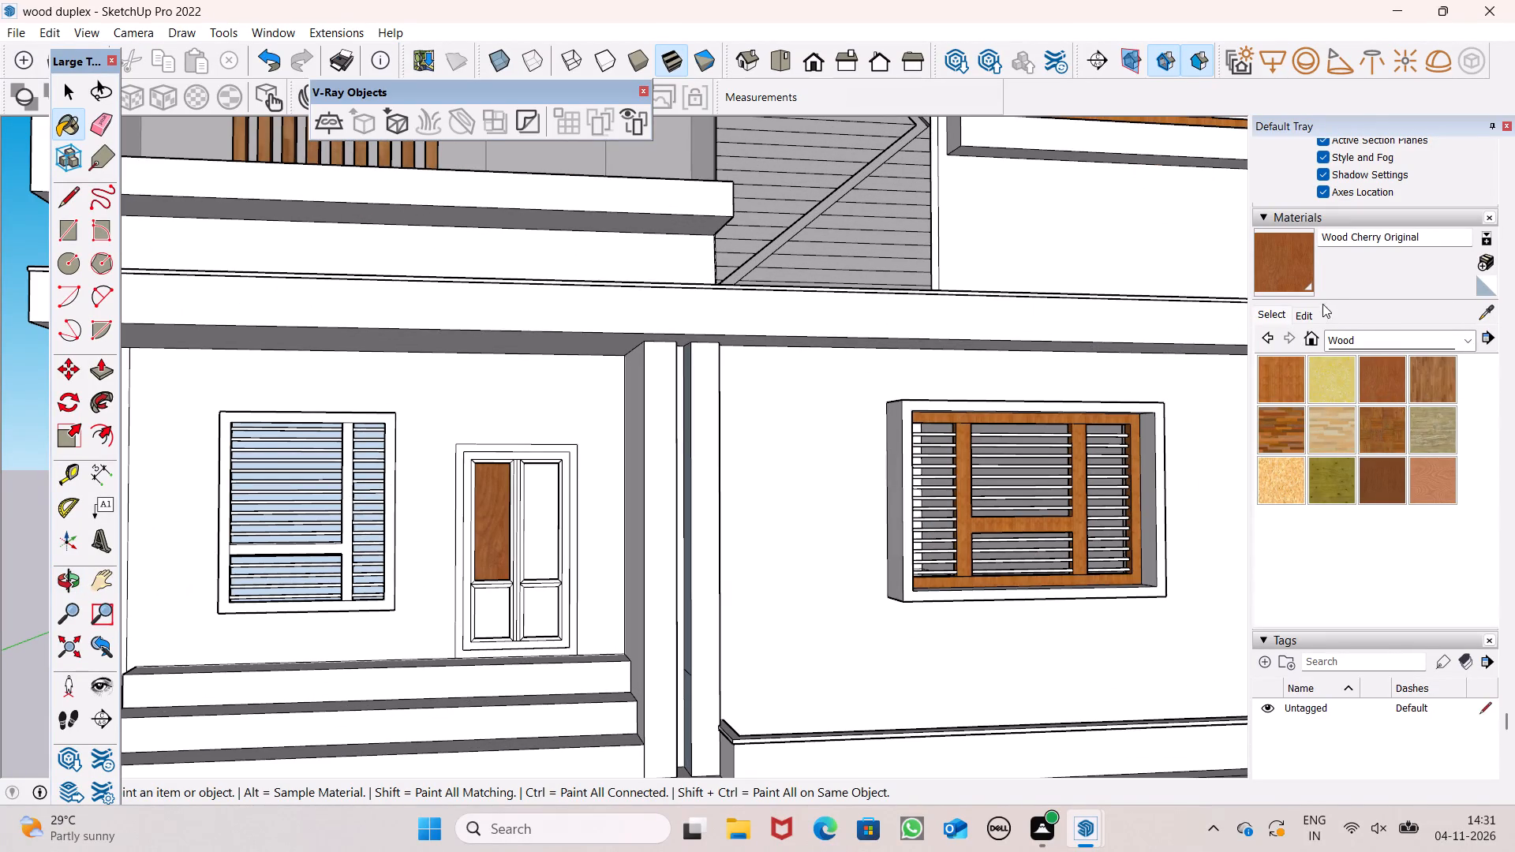
Adjust the Wood Cherry Original material's colour by setting green to 68 and blue to 0.
left_click(1299, 312)
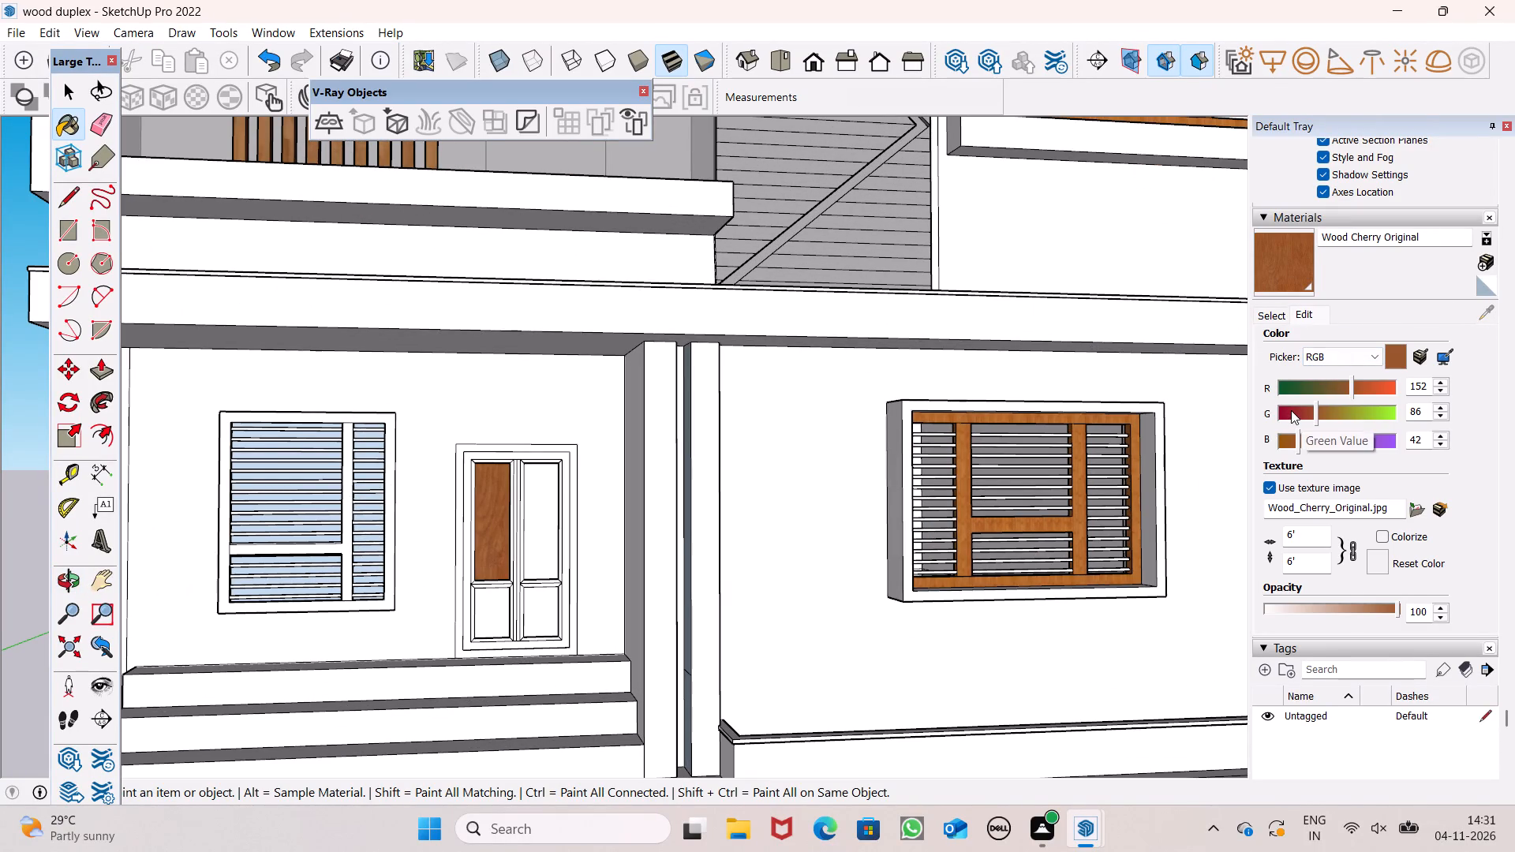
left_click(1291, 410)
left_click(1297, 410)
left_click(1300, 409)
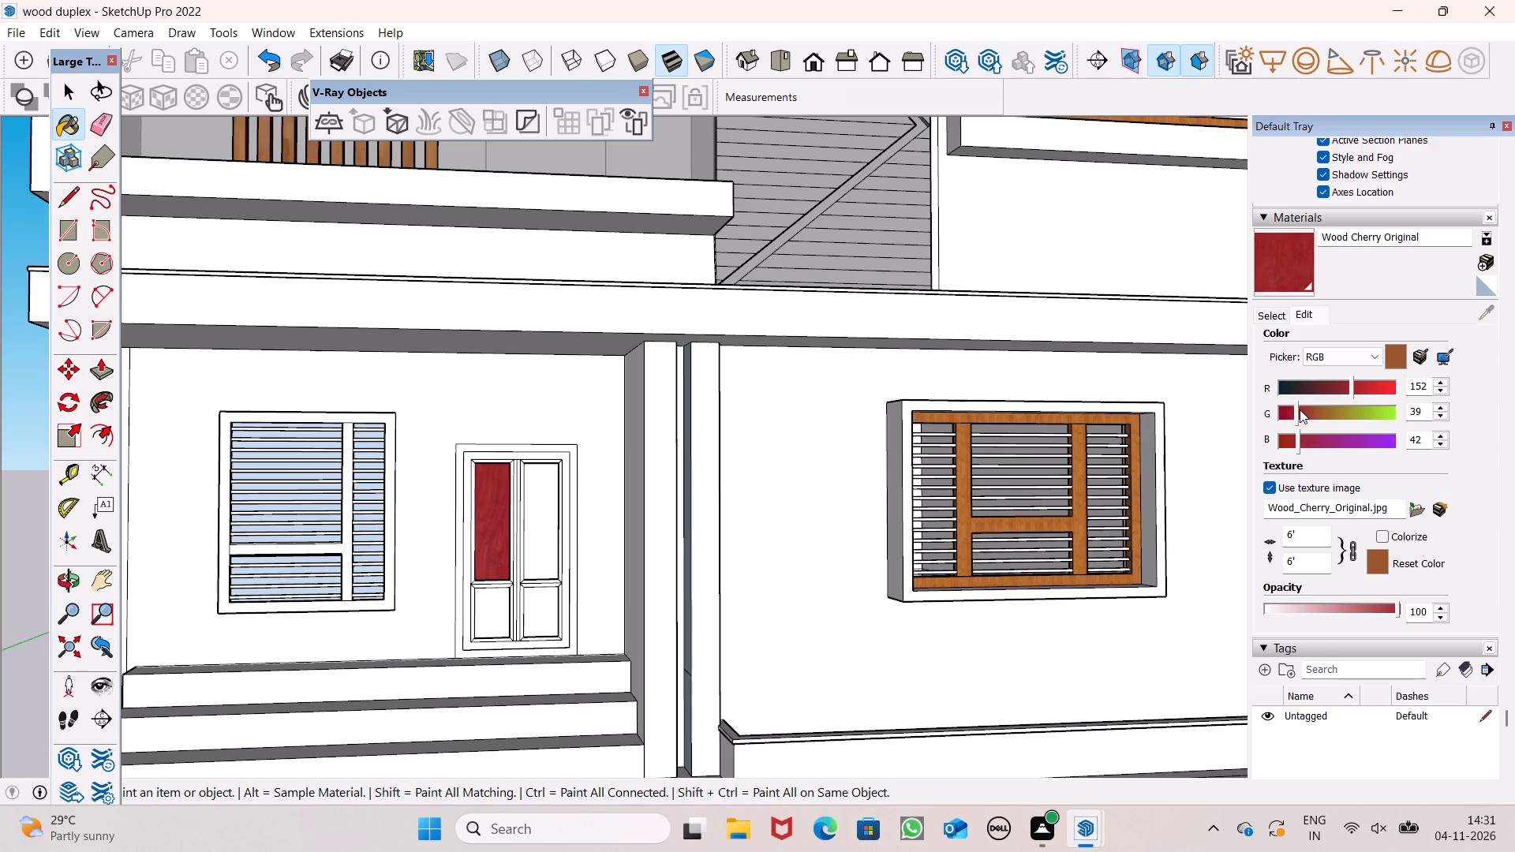
left_click(1306, 407)
left_click(1312, 409)
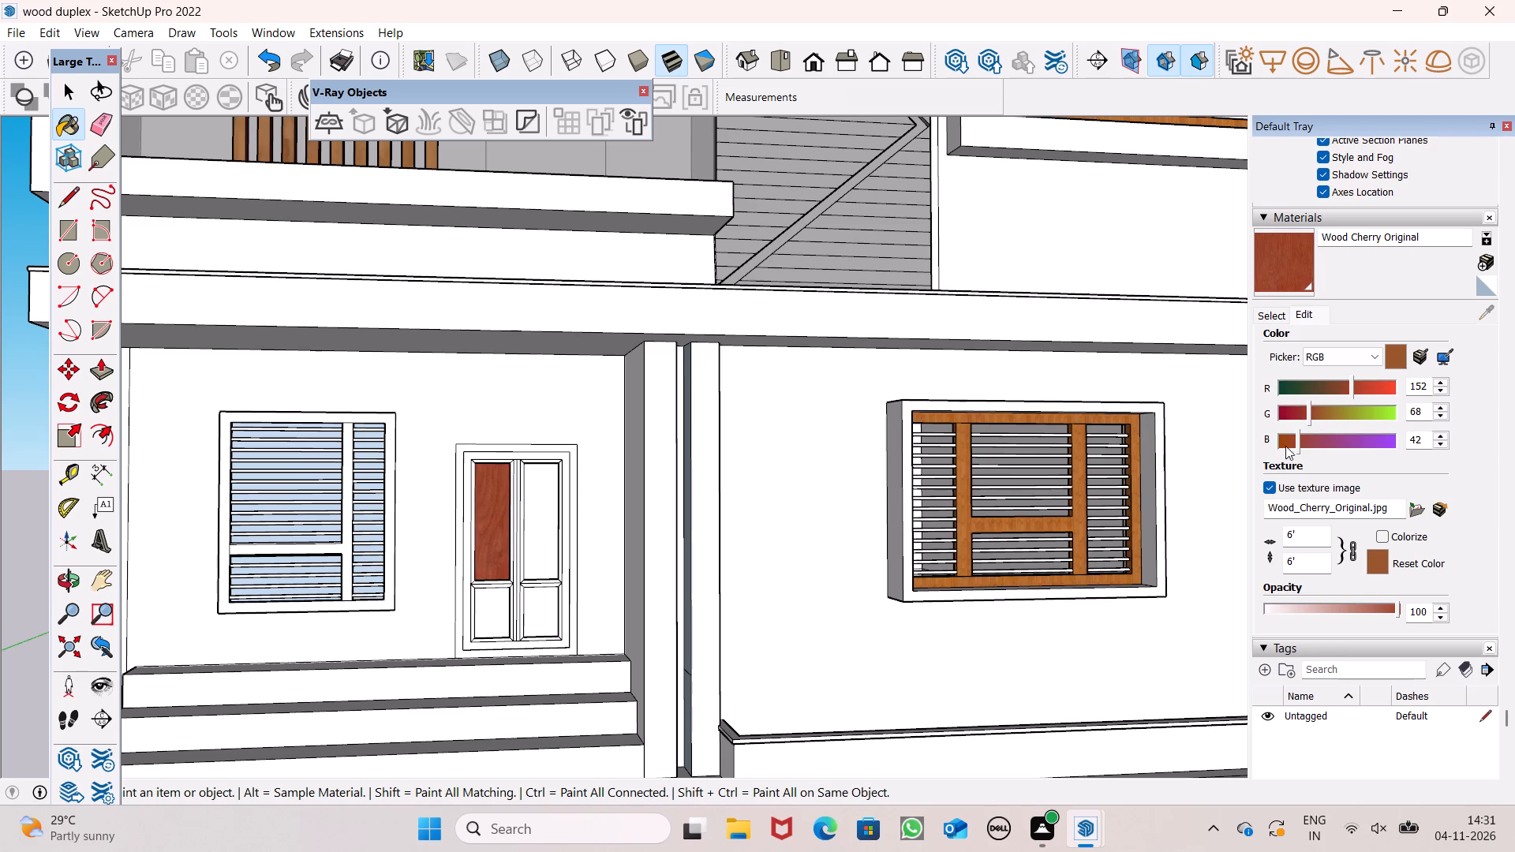
left_click(1294, 439)
scroll(387, 528, "up", 4)
scroll(387, 527, "down", 1)
scroll(754, 525, "up", 12)
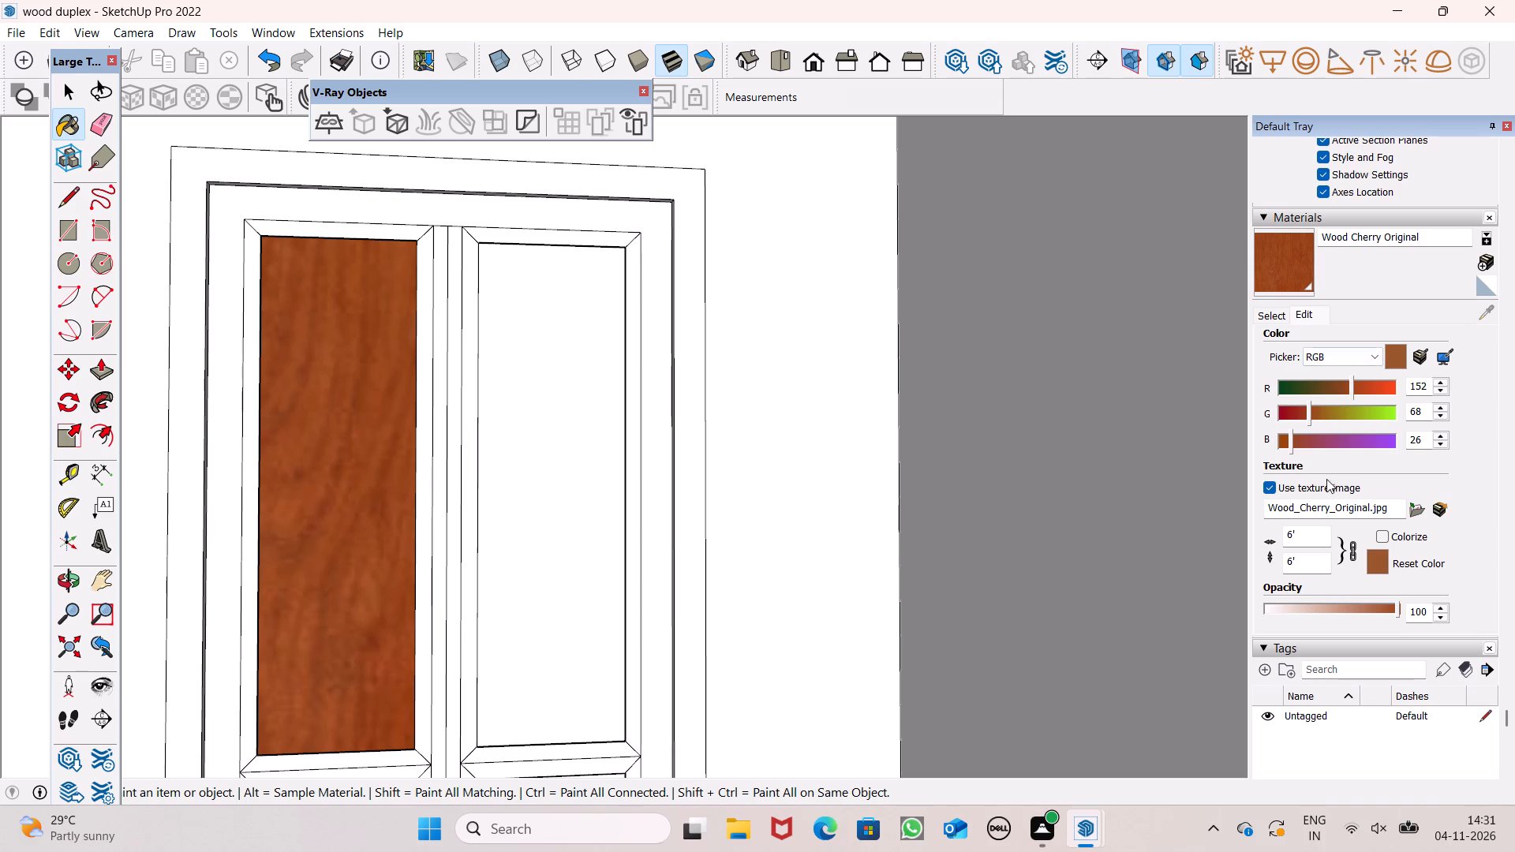
left_click(1281, 436)
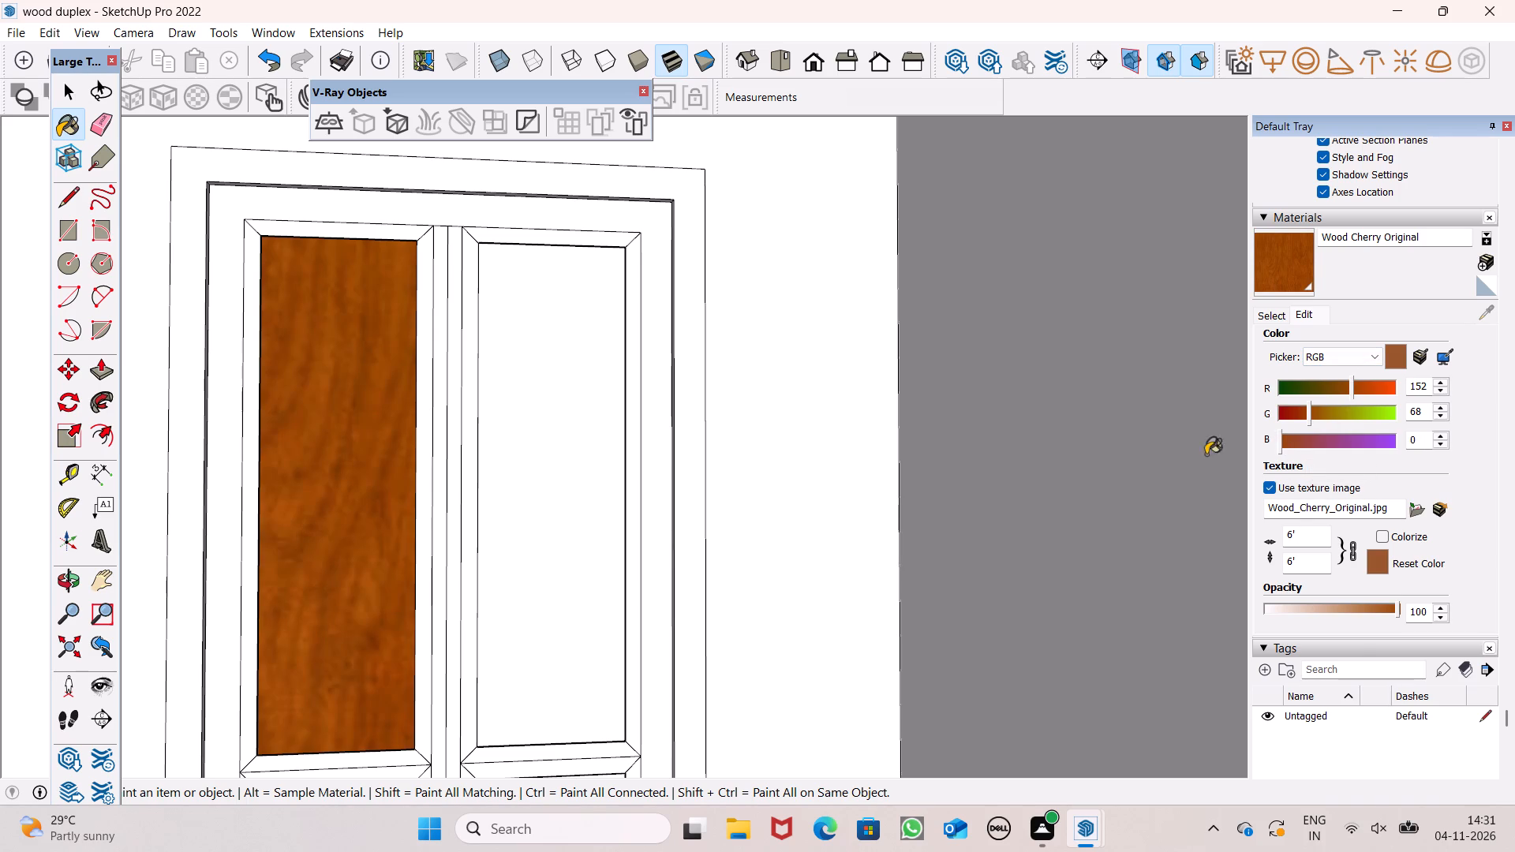
Paint the entrance door's other three panels and its inner and outer frames with the adjusted Wood Cherry Original.
scroll(445, 503, "down", 13)
scroll(443, 589, "up", 5)
left_click(443, 589)
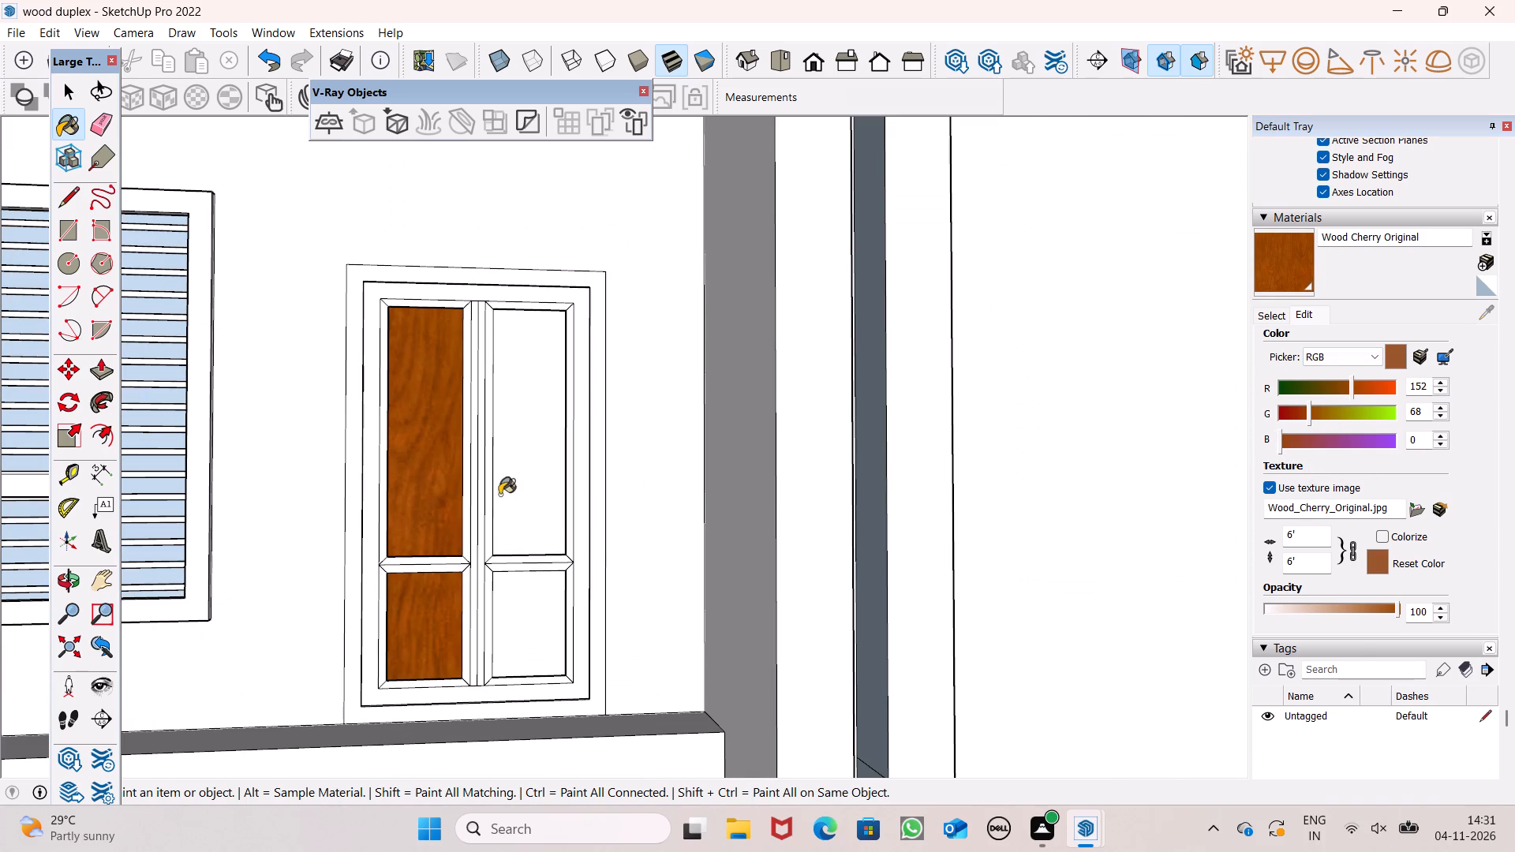
left_click(499, 495)
left_click(512, 641)
left_click(499, 290)
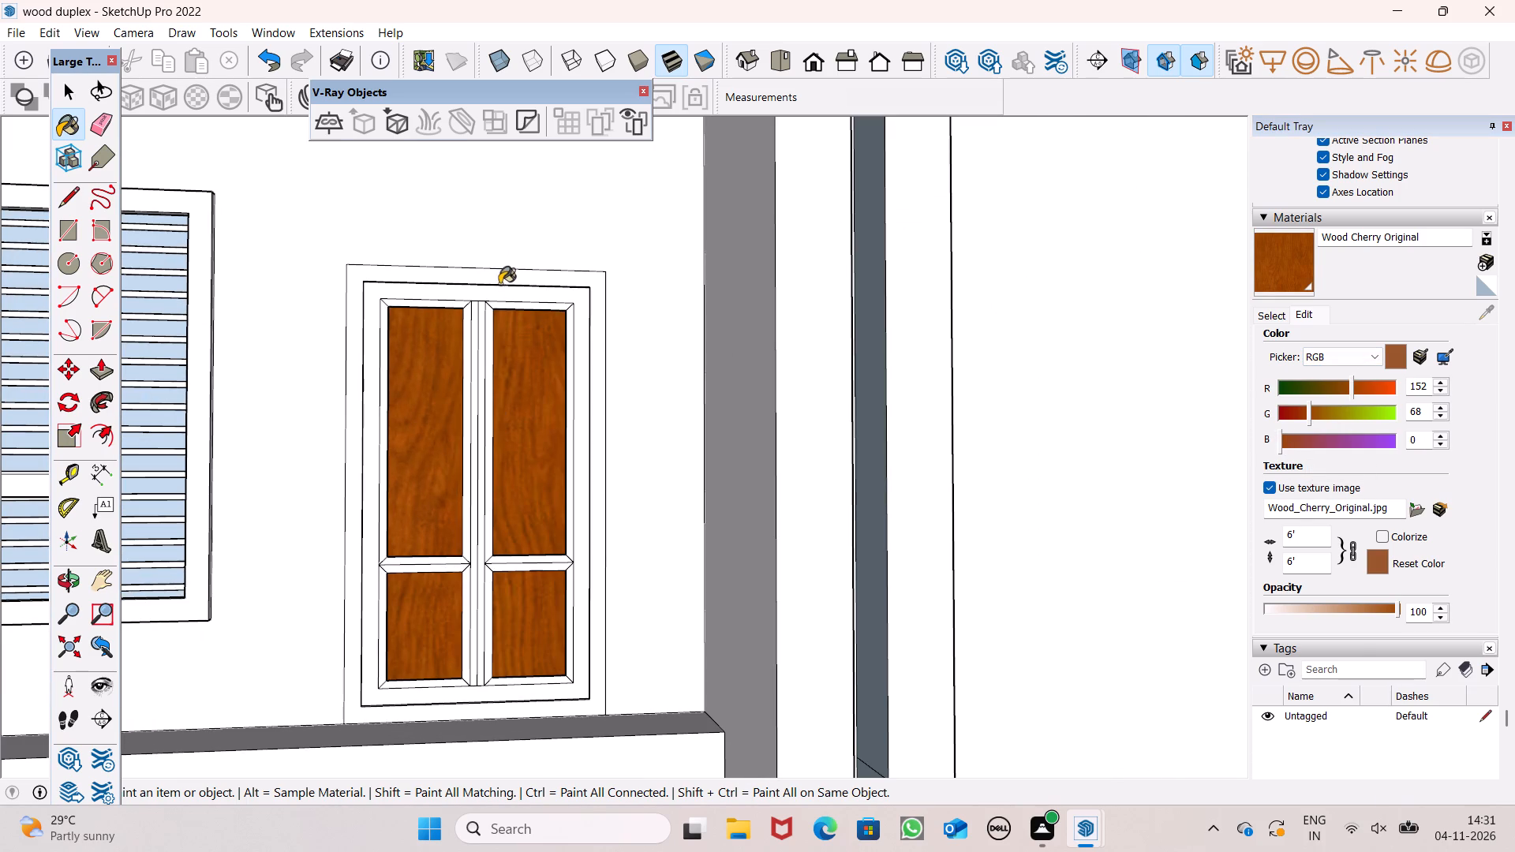
left_click(499, 282)
Paint the door frame's top and left recess edges and the upper left panel's top and left mouldings with Wood Cherry Original.
scroll(504, 297, "down", 4)
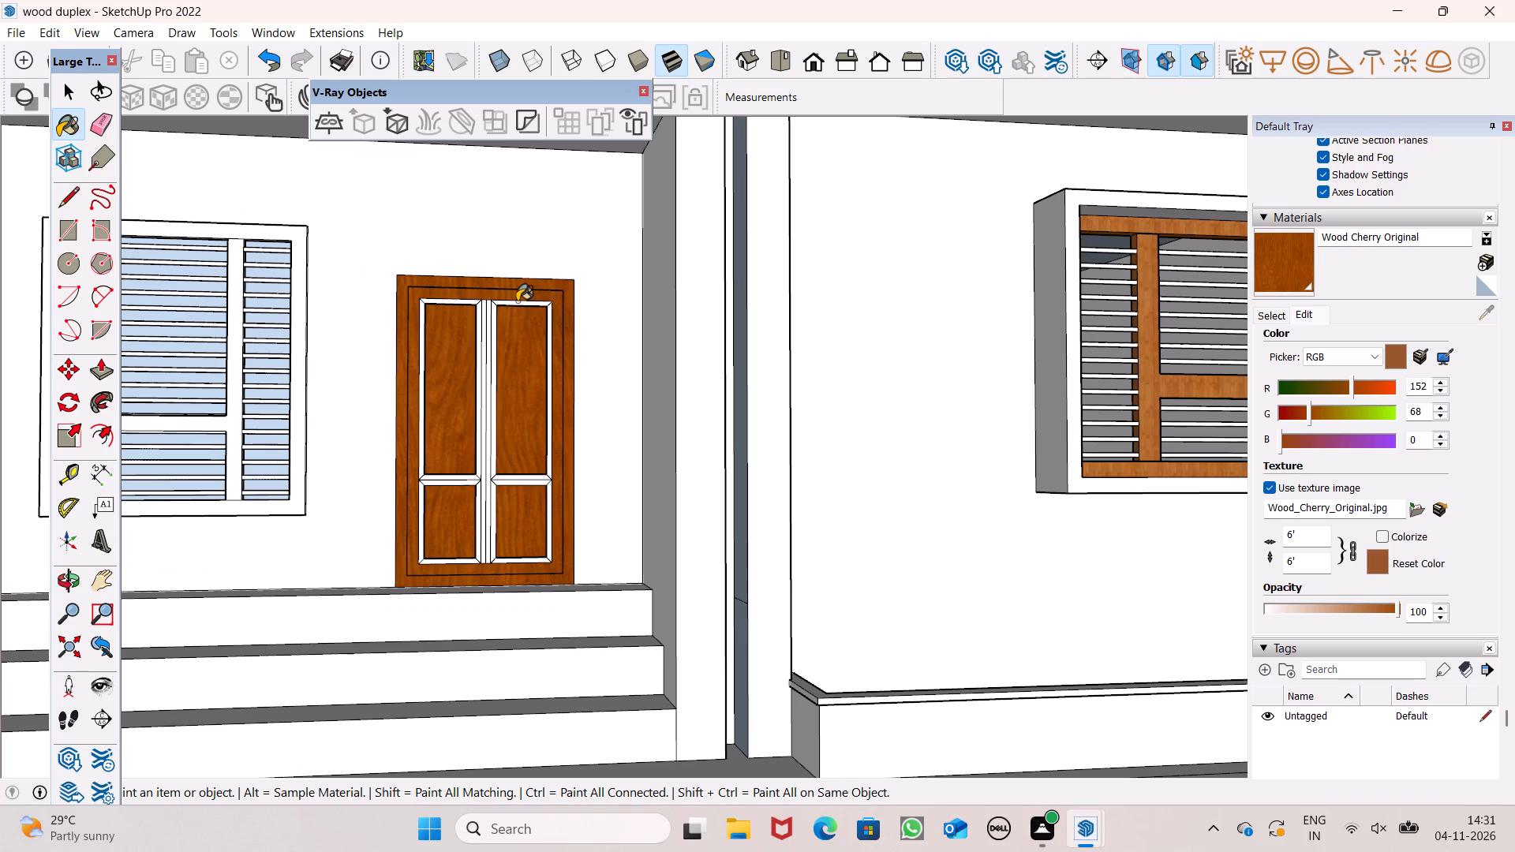
scroll(455, 326, "up", 10)
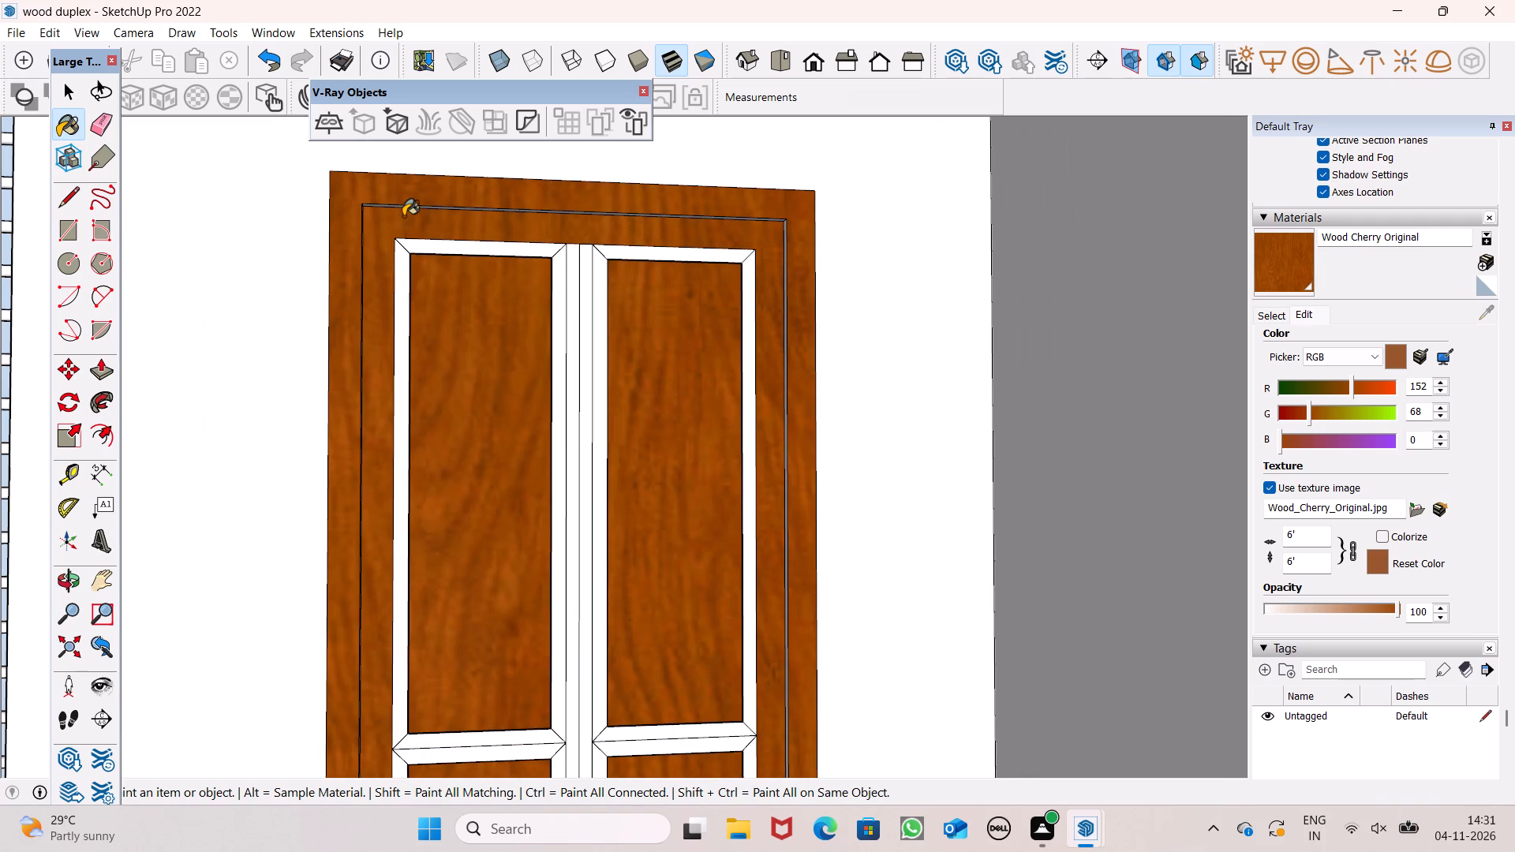
scroll(404, 207, "up", 20)
scroll(404, 207, "up", 3)
left_click(411, 190)
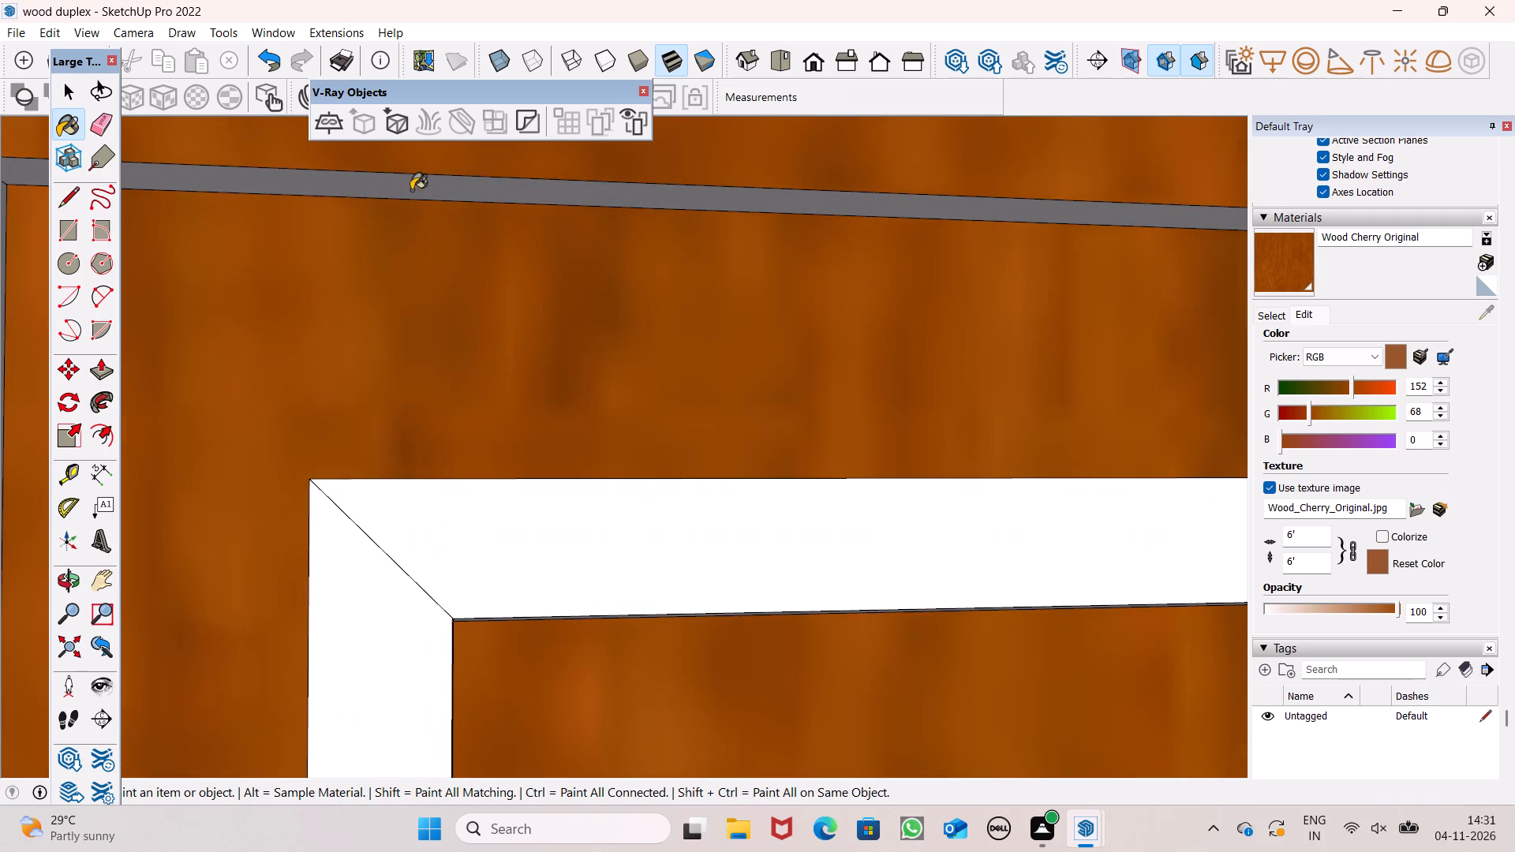
left_click_drag(425, 520, 421, 530)
left_click(378, 560)
scroll(335, 396, "down", 10)
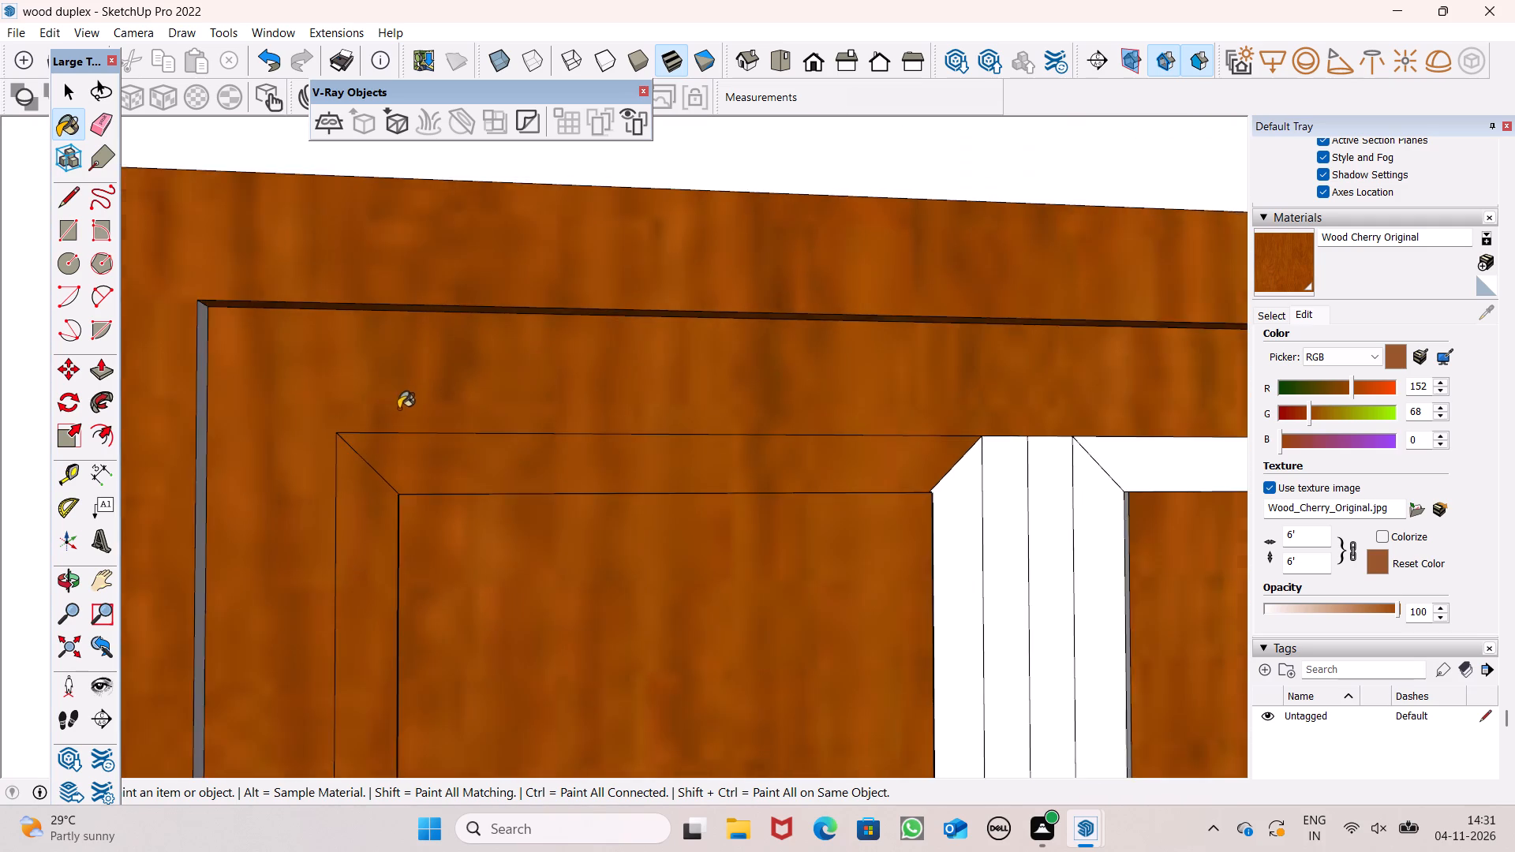
scroll(398, 409, "down", 3)
scroll(406, 413, "up", 1)
scroll(266, 443, "up", 3)
left_click(226, 419)
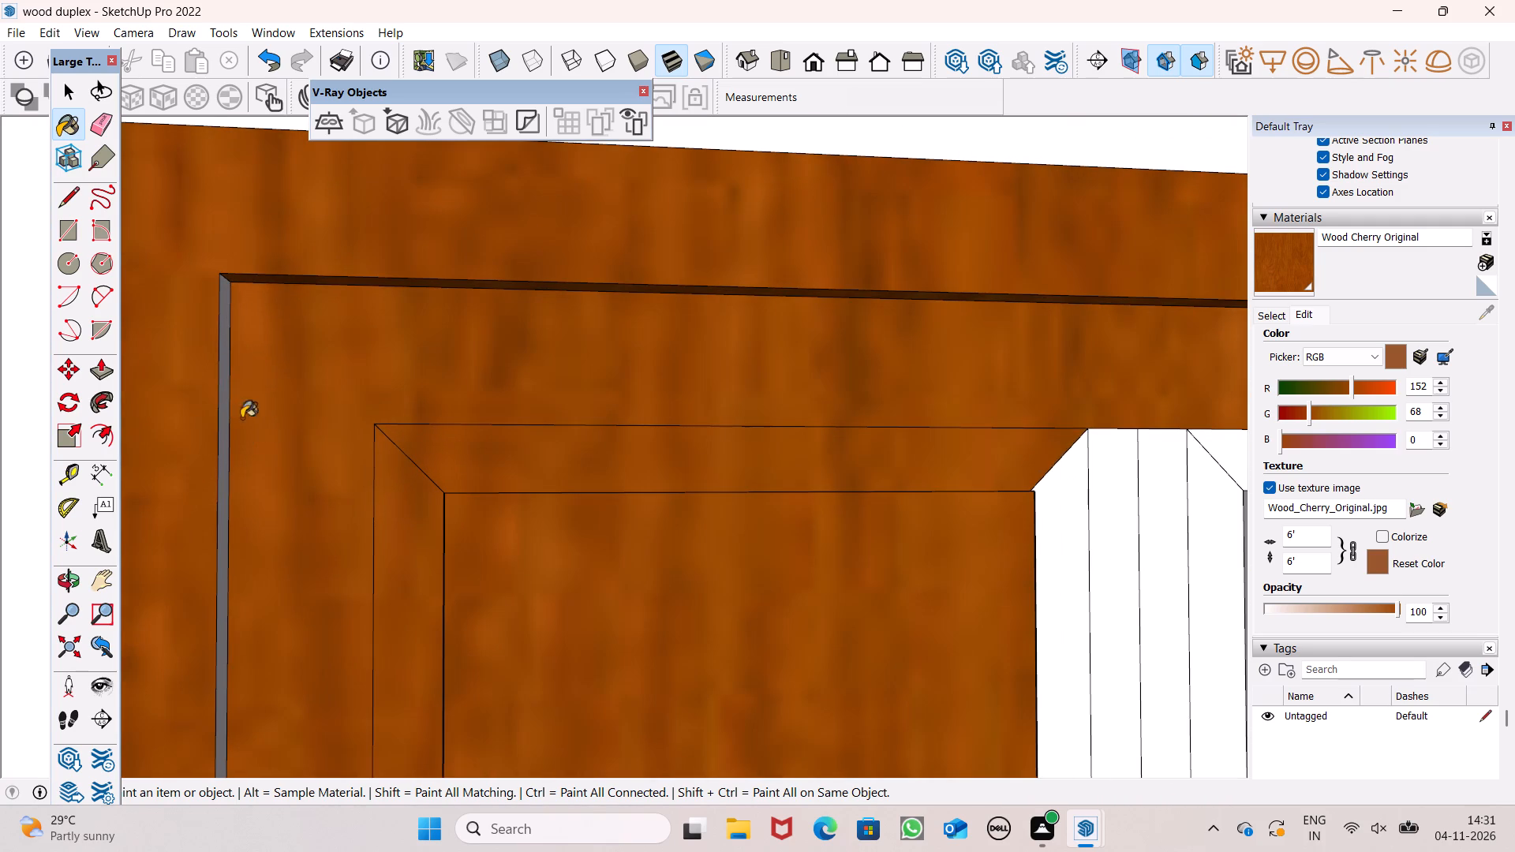
Paint the lower left panel's left moulding, the left leaf's cross rail and the upper left panel's right moulding in Wood Cherry Original.
scroll(377, 397, "down", 20)
scroll(377, 397, "down", 8)
scroll(803, 652, "up", 3)
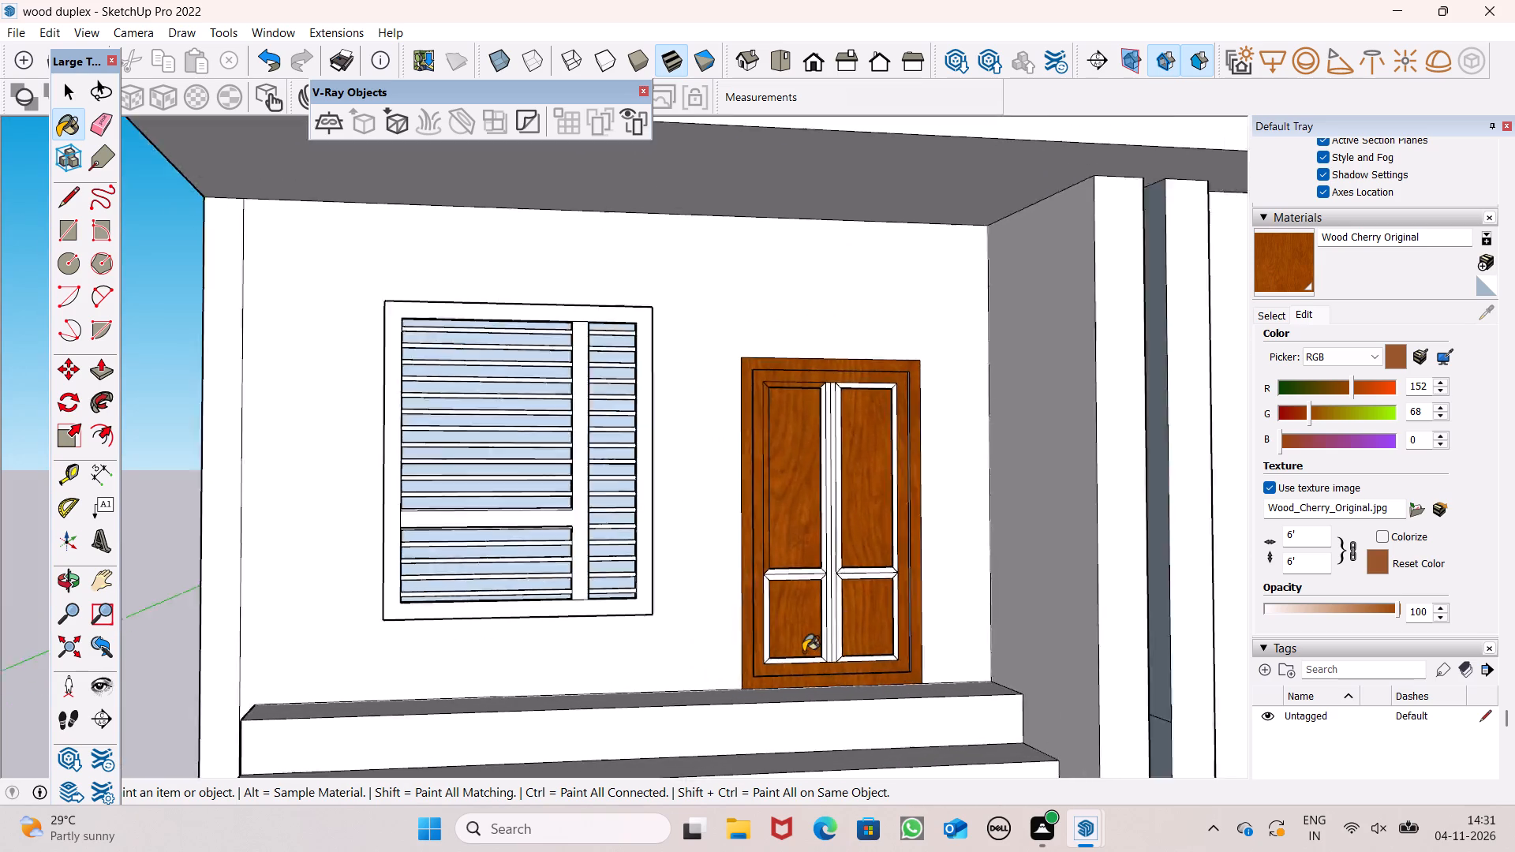
scroll(803, 652, "up", 10)
left_click(740, 530)
left_click(750, 516)
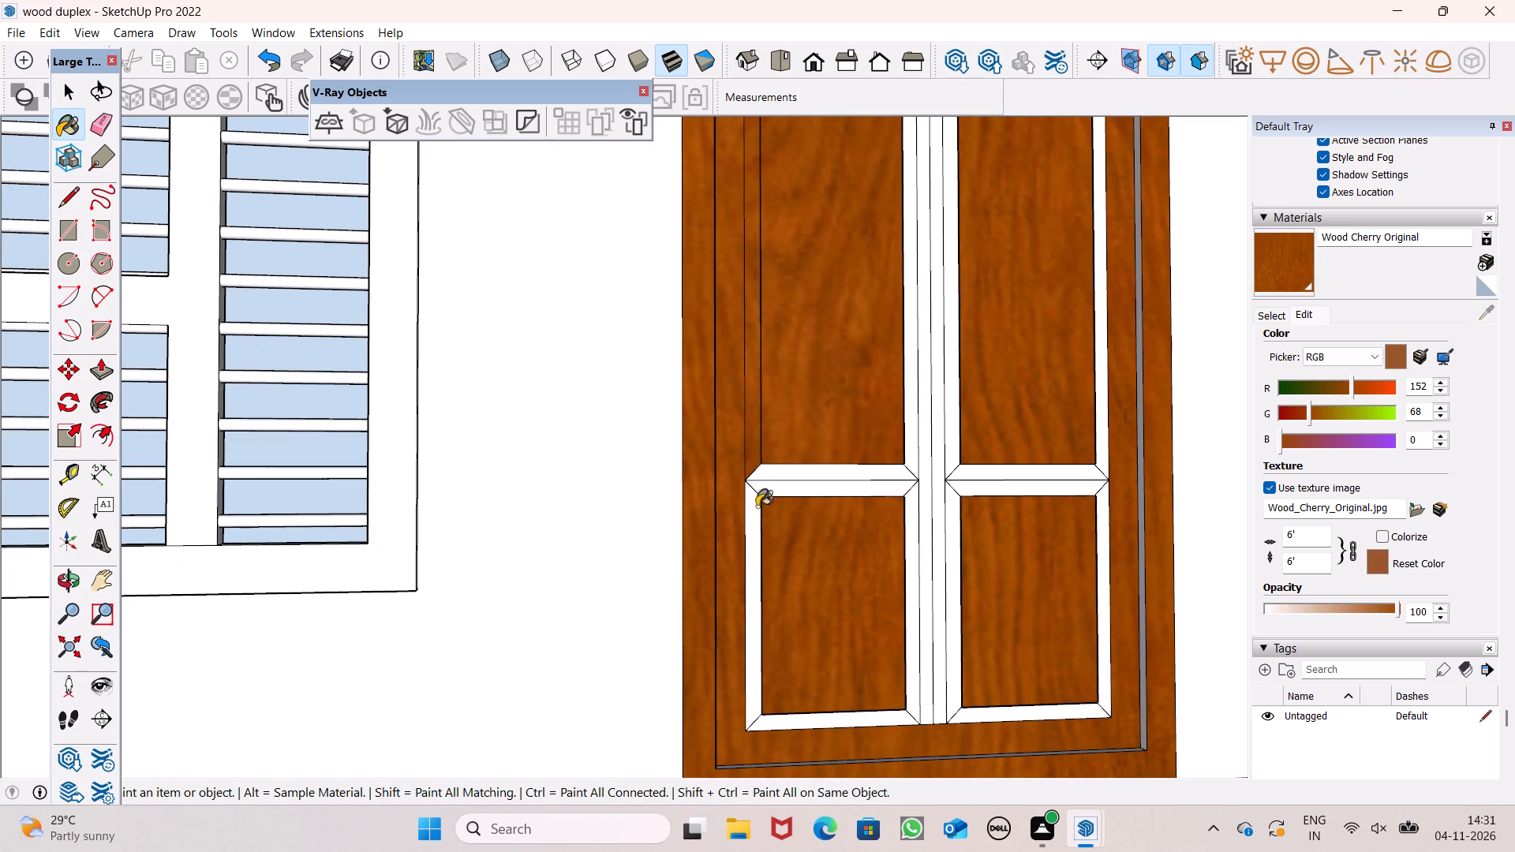
left_click(774, 489)
left_click(782, 480)
left_click(818, 465)
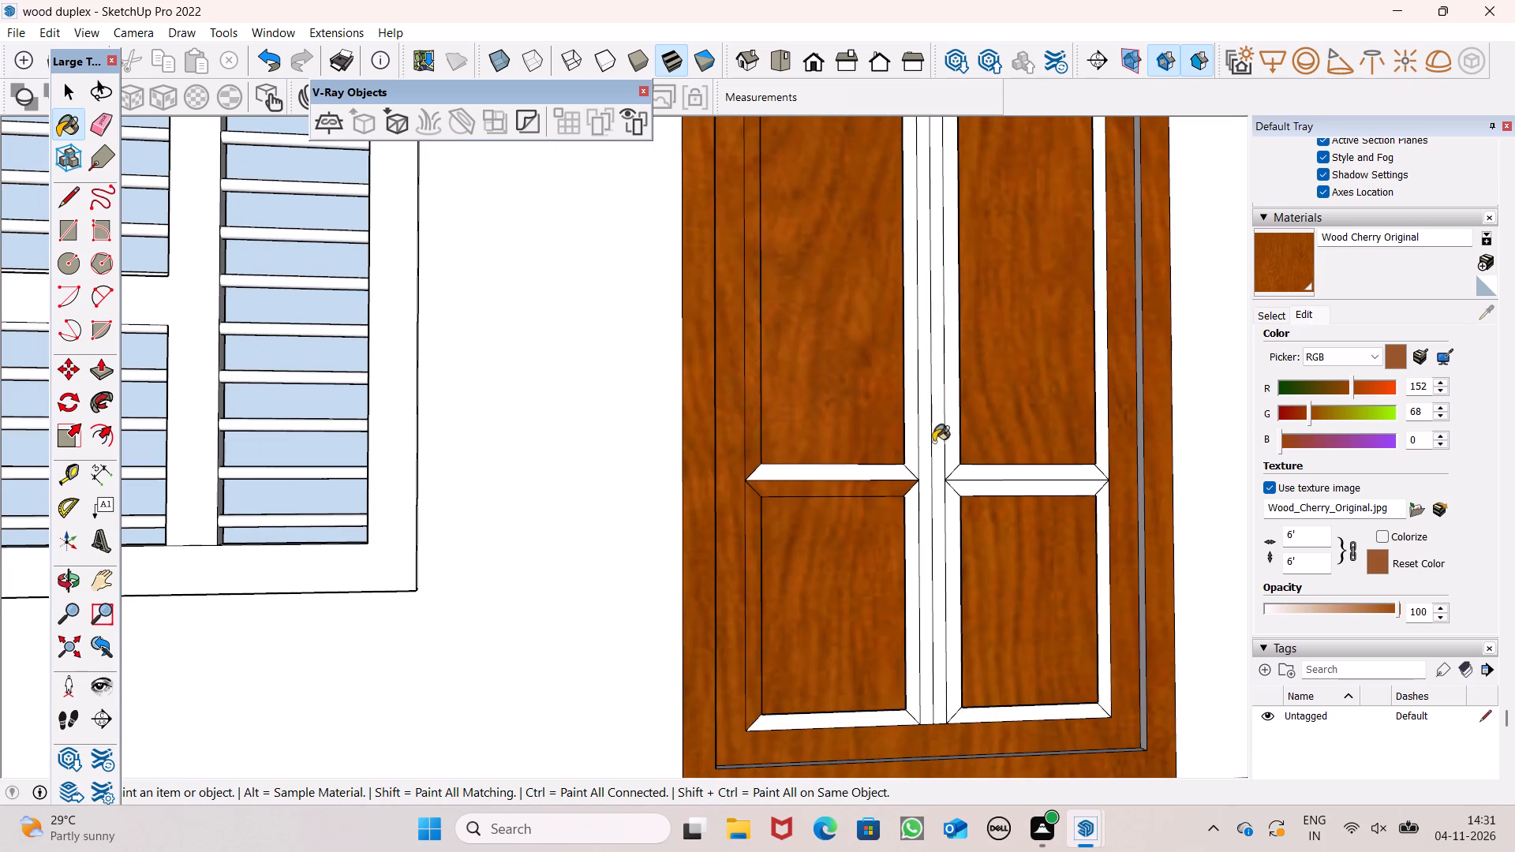
left_click(911, 455)
Paint the door's centre stile, the mouldings beside it and the right leaf's cross rail with Wood Cherry Original.
left_click(921, 446)
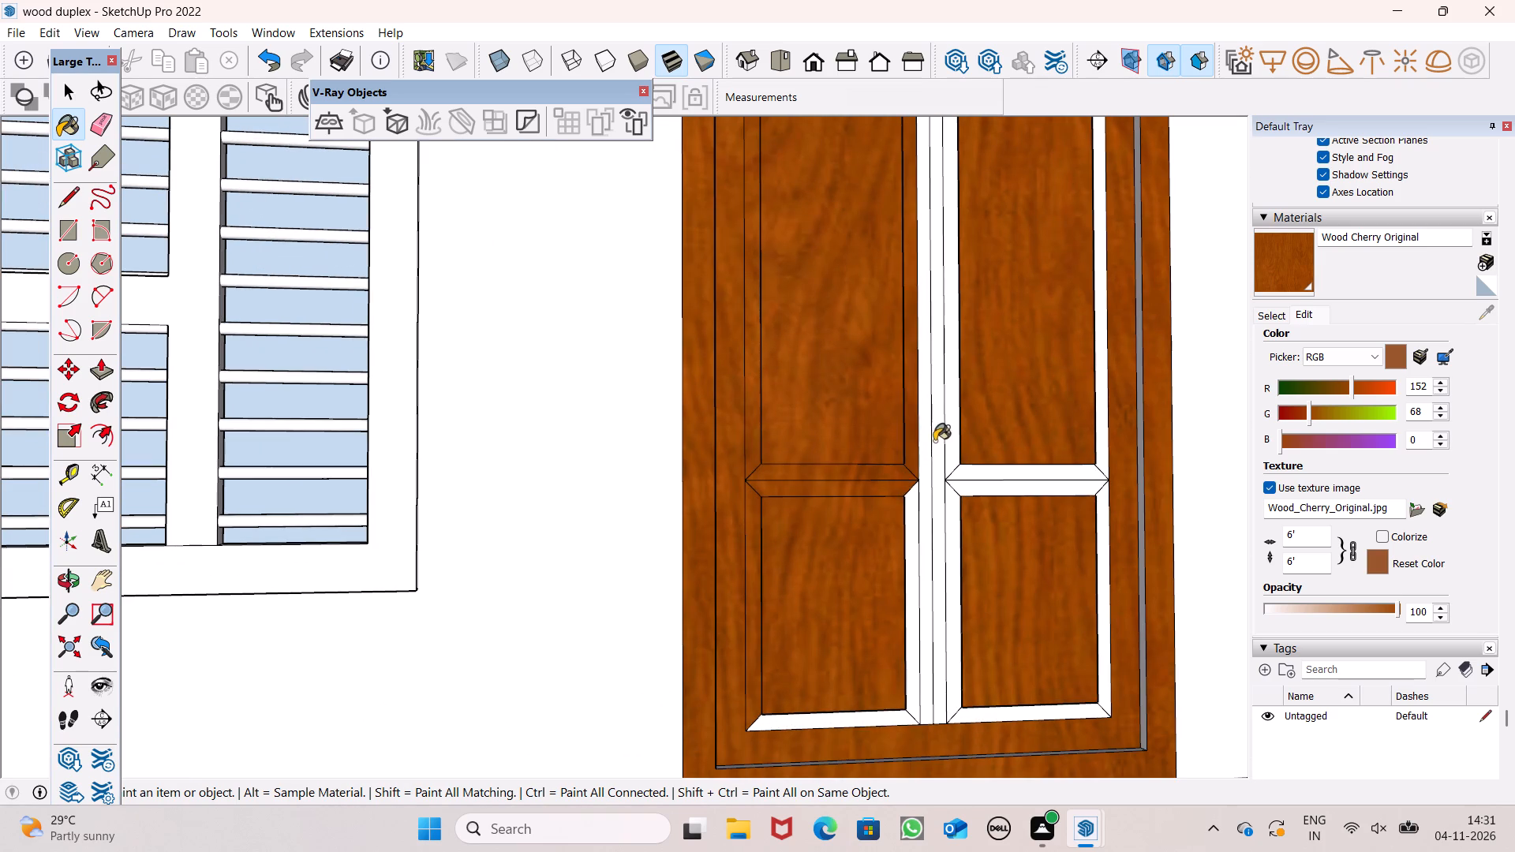
left_click(934, 440)
left_click(952, 430)
left_click(968, 480)
left_click(971, 470)
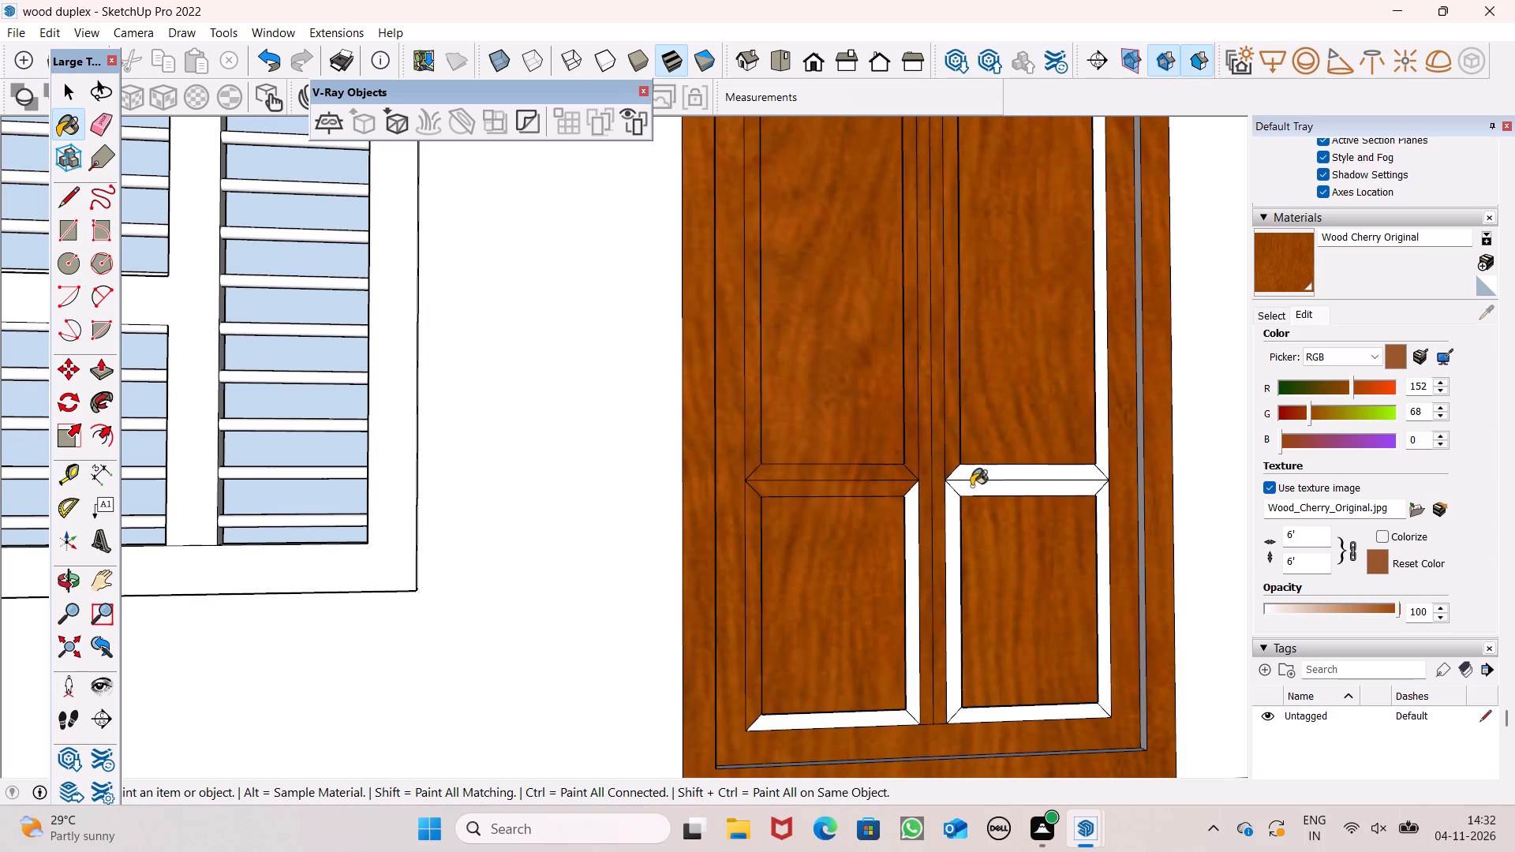
left_click(971, 486)
left_click(949, 496)
left_click(914, 514)
Paint the bottom mouldings of the door's two lower panels with Wood Cherry Original.
scroll(828, 473, "down", 4)
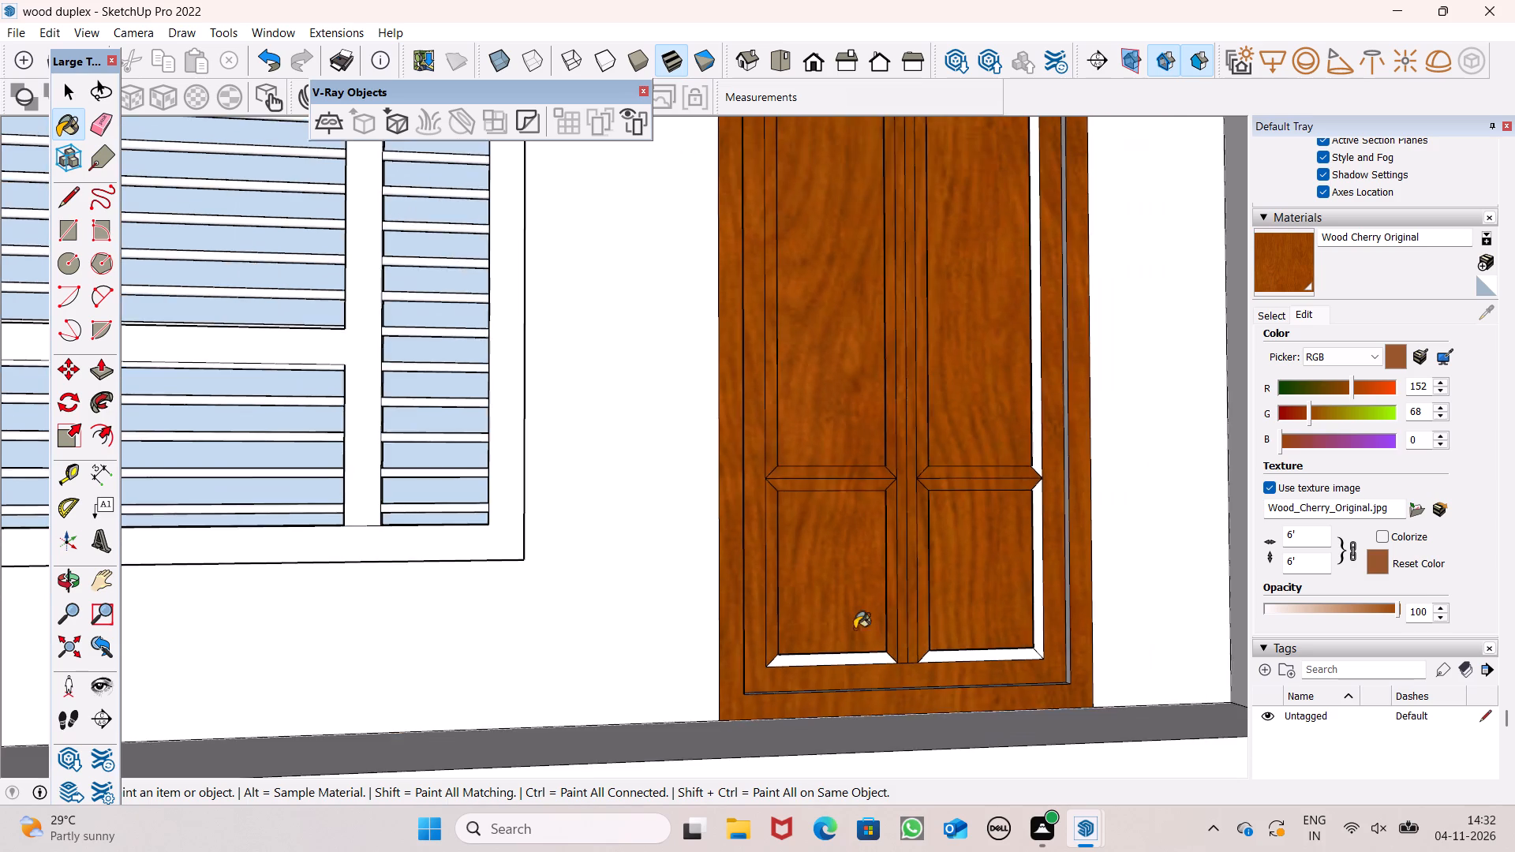
scroll(856, 637, "up", 9)
left_click(869, 641)
scroll(675, 591, "down", 4)
scroll(951, 674, "up", 12)
left_click(906, 566)
Paint the lower right panel's thin left recess edge and its right moulding with Wood Cherry Original.
scroll(821, 495, "up", 6)
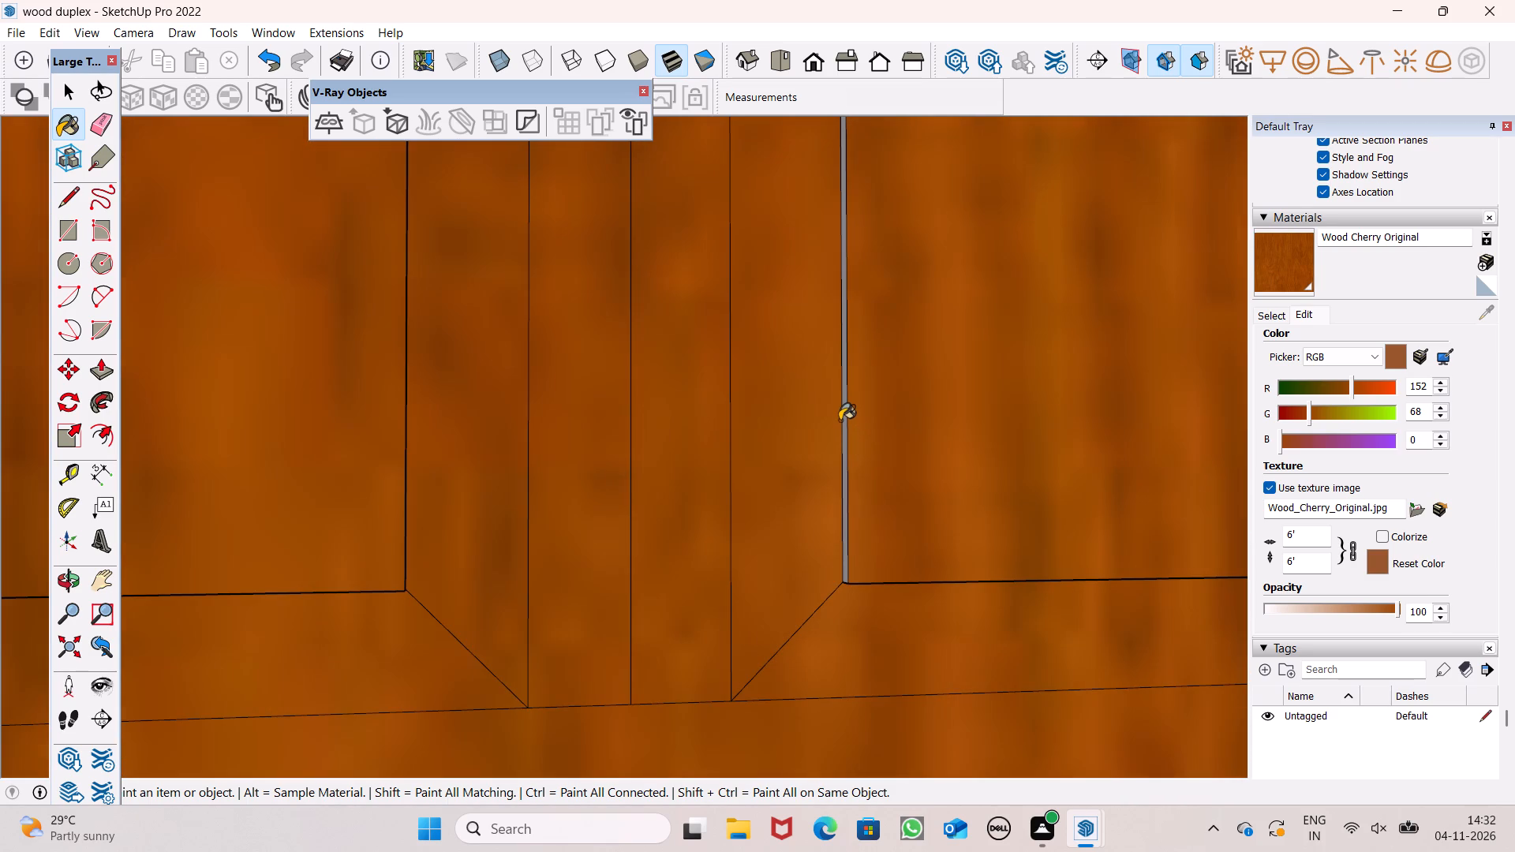
left_click(840, 414)
scroll(850, 420, "up", 11)
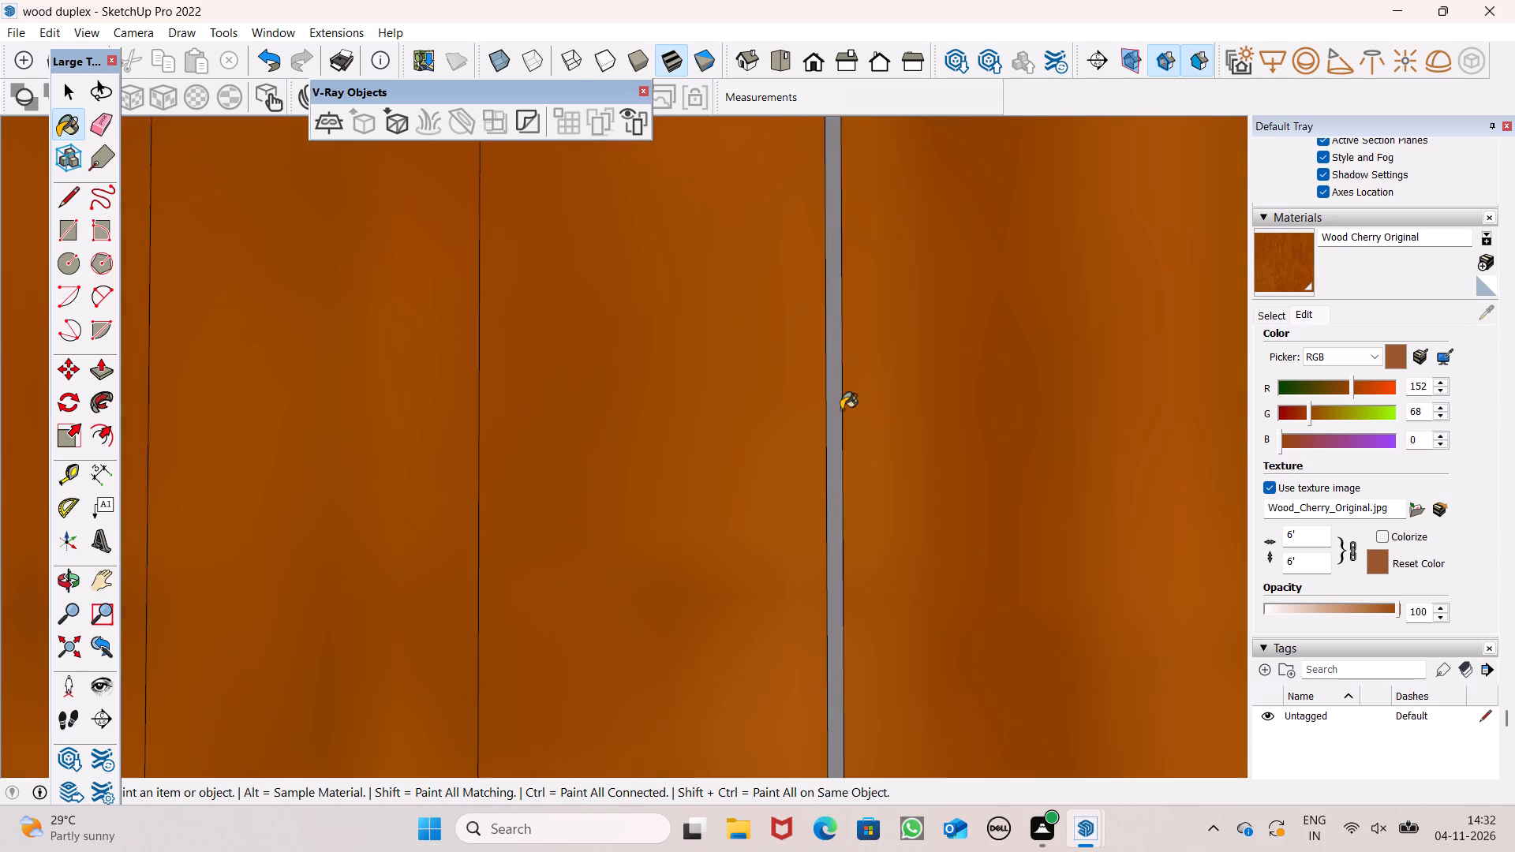
left_click(829, 398)
scroll(782, 409, "down", 20)
scroll(782, 409, "down", 1)
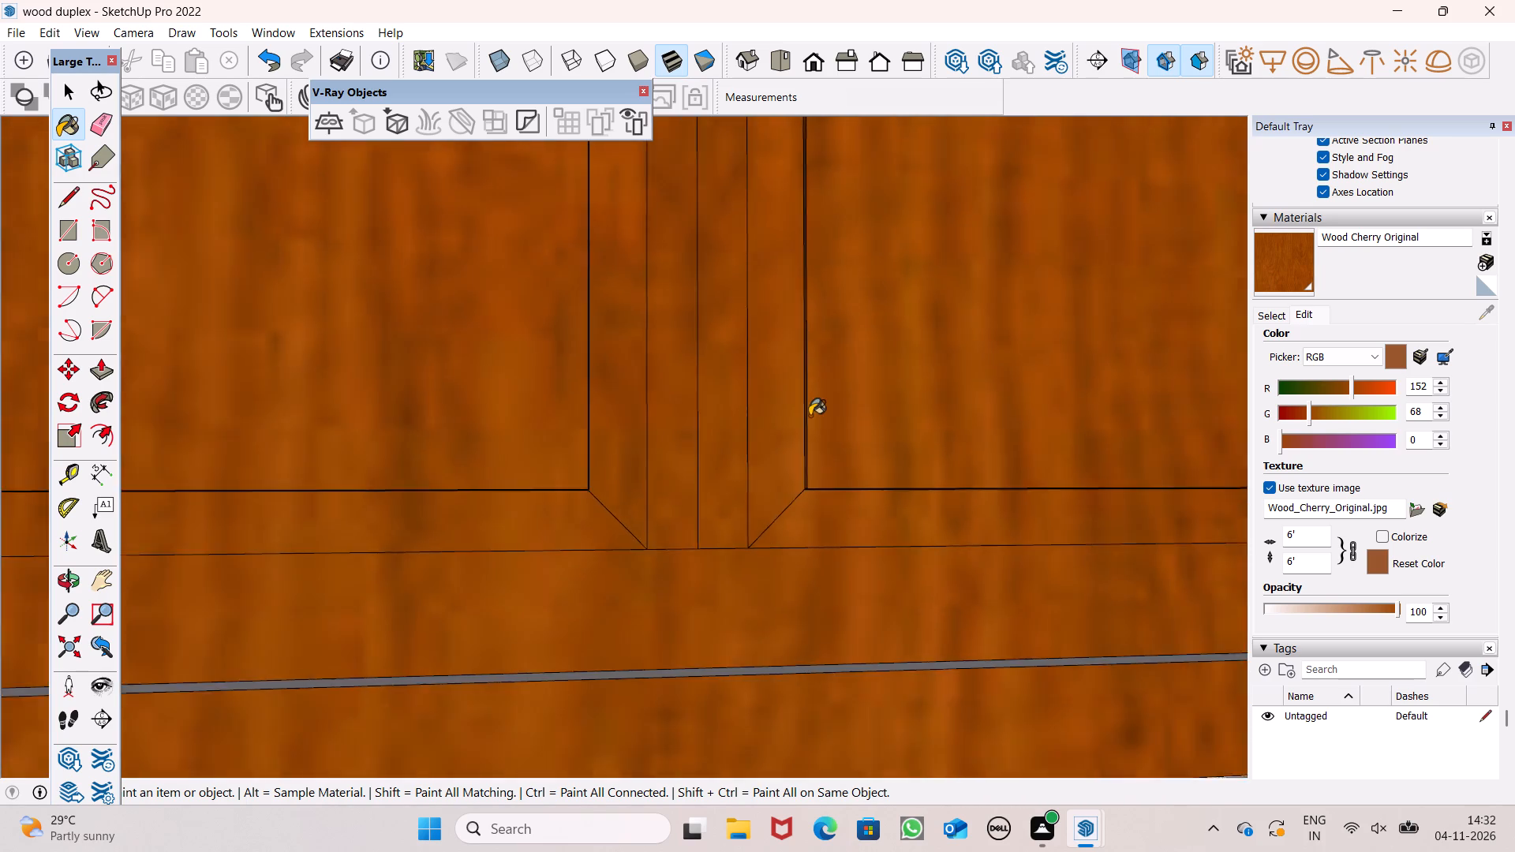
scroll(810, 416, "down", 5)
scroll(1051, 390, "up", 8)
left_click(1089, 387)
Paint the door frame's right and bottom recess edges with Wood Cherry Original.
scroll(1001, 449, "down", 2)
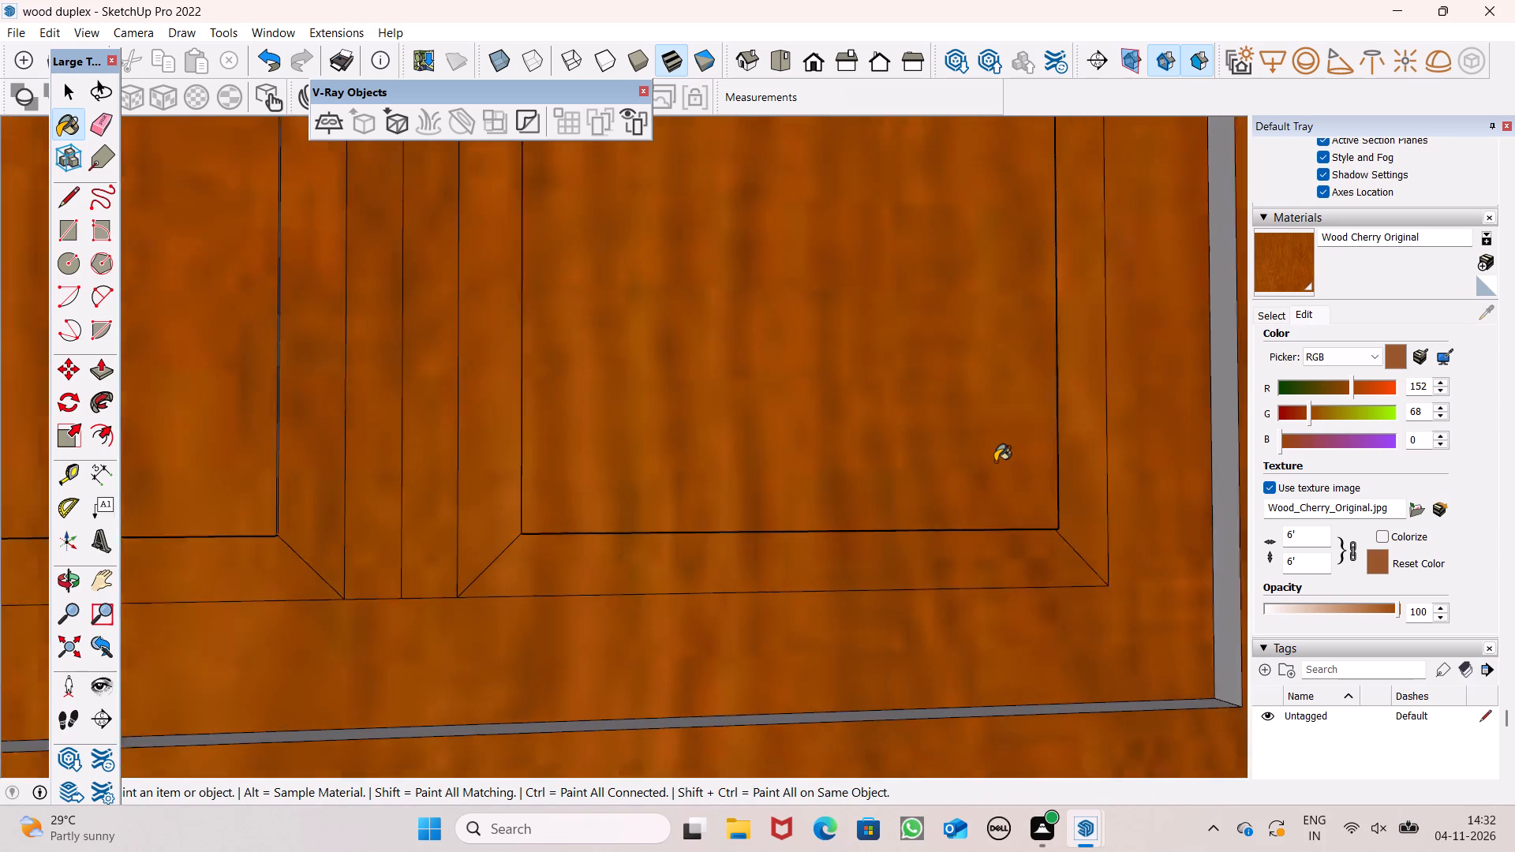
scroll(995, 461, "down", 8)
scroll(1109, 488, "up", 8)
left_click(1089, 457)
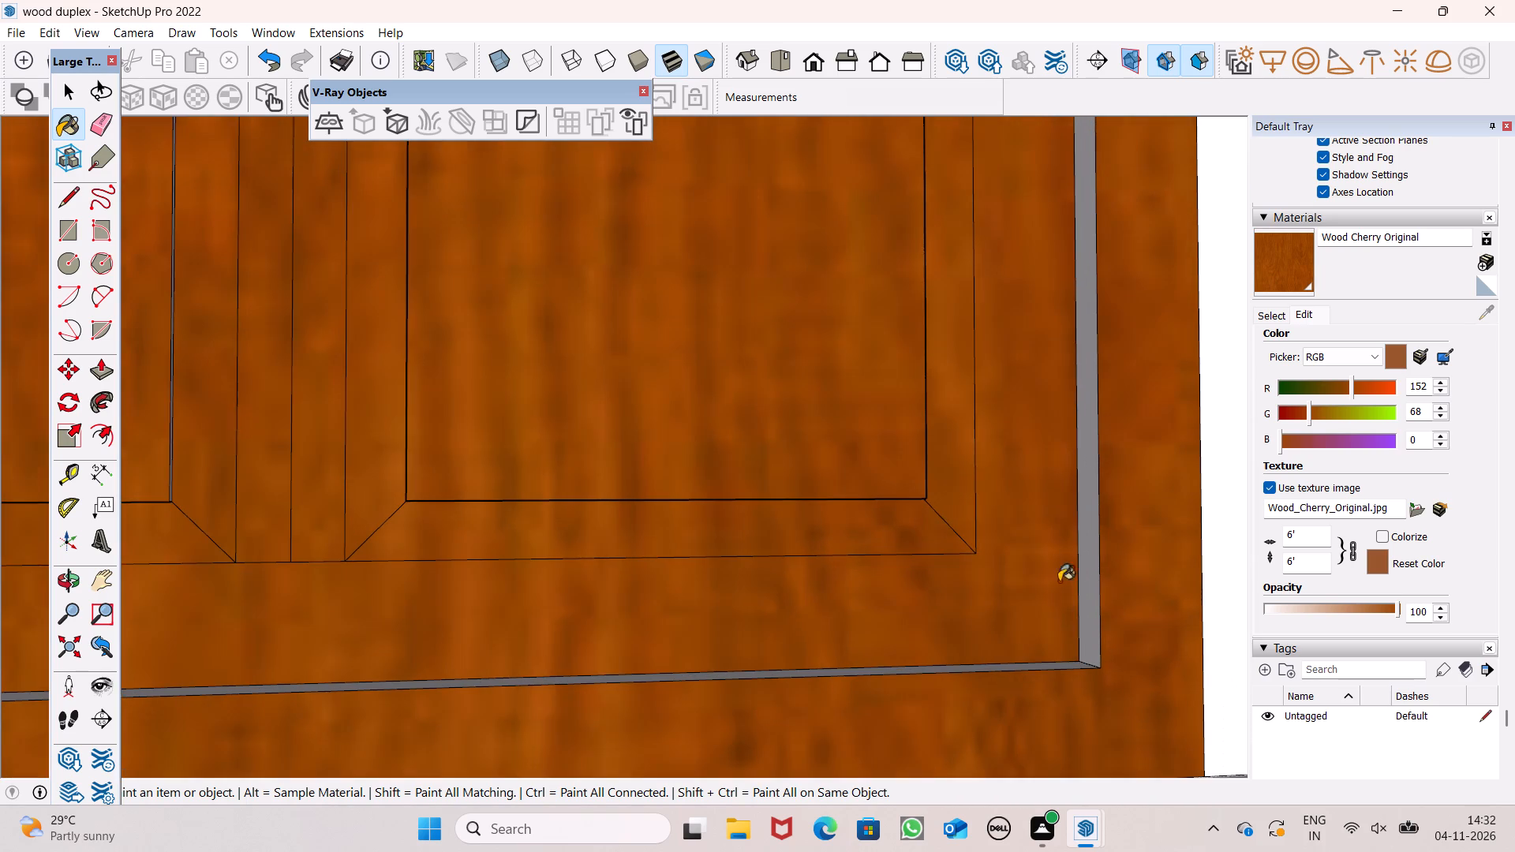
scroll(1055, 620, "up", 7)
left_click(1092, 705)
scroll(1105, 667, "down", 10)
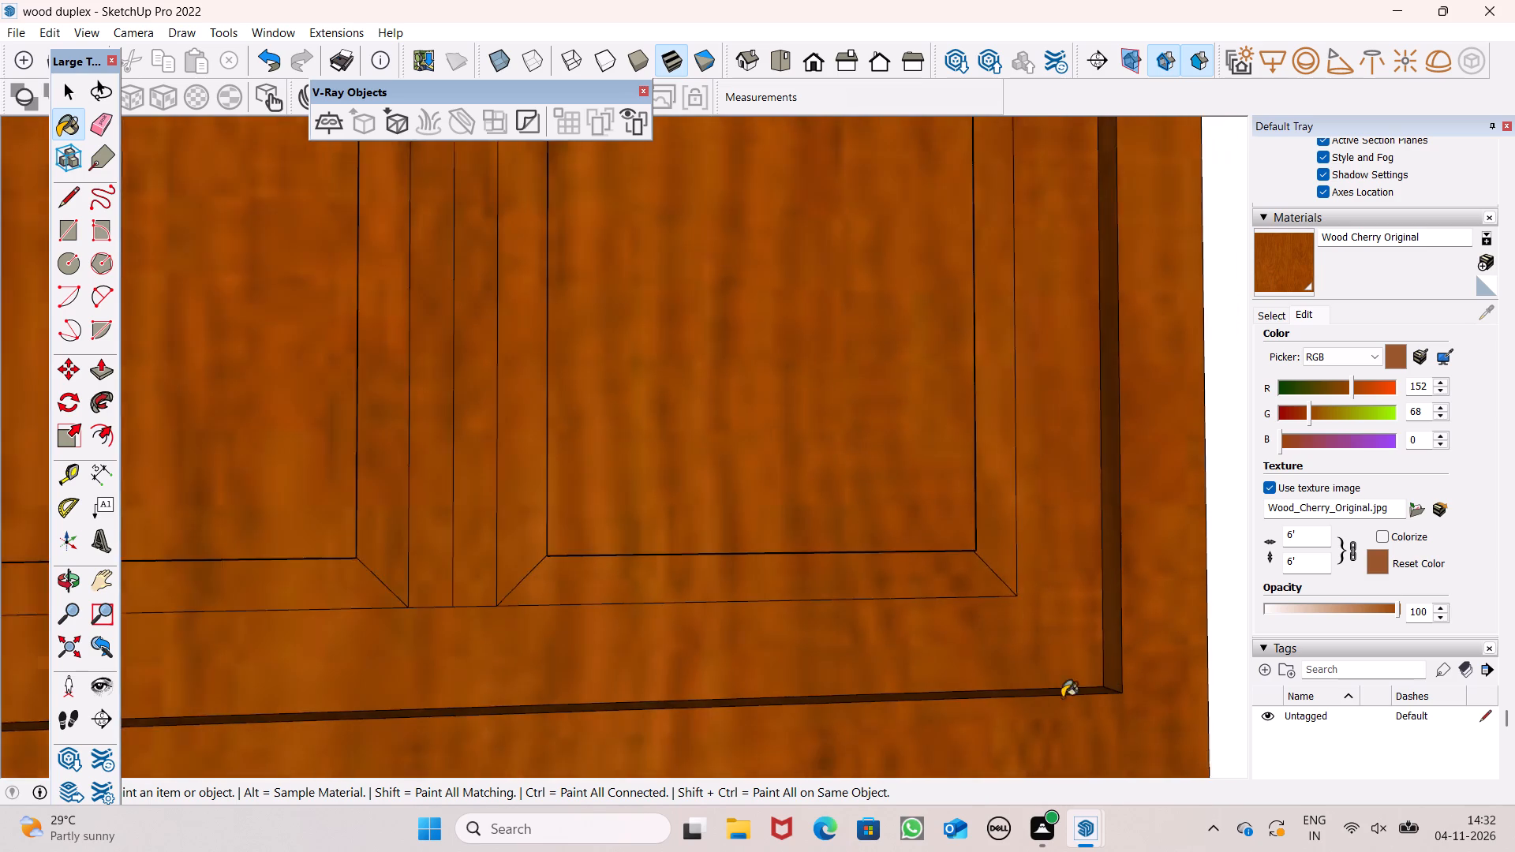
Paint the upper right door panel's top and right mouldings with Wood Cherry Original.
scroll(1062, 697, "down", 11)
scroll(973, 415, "down", 10)
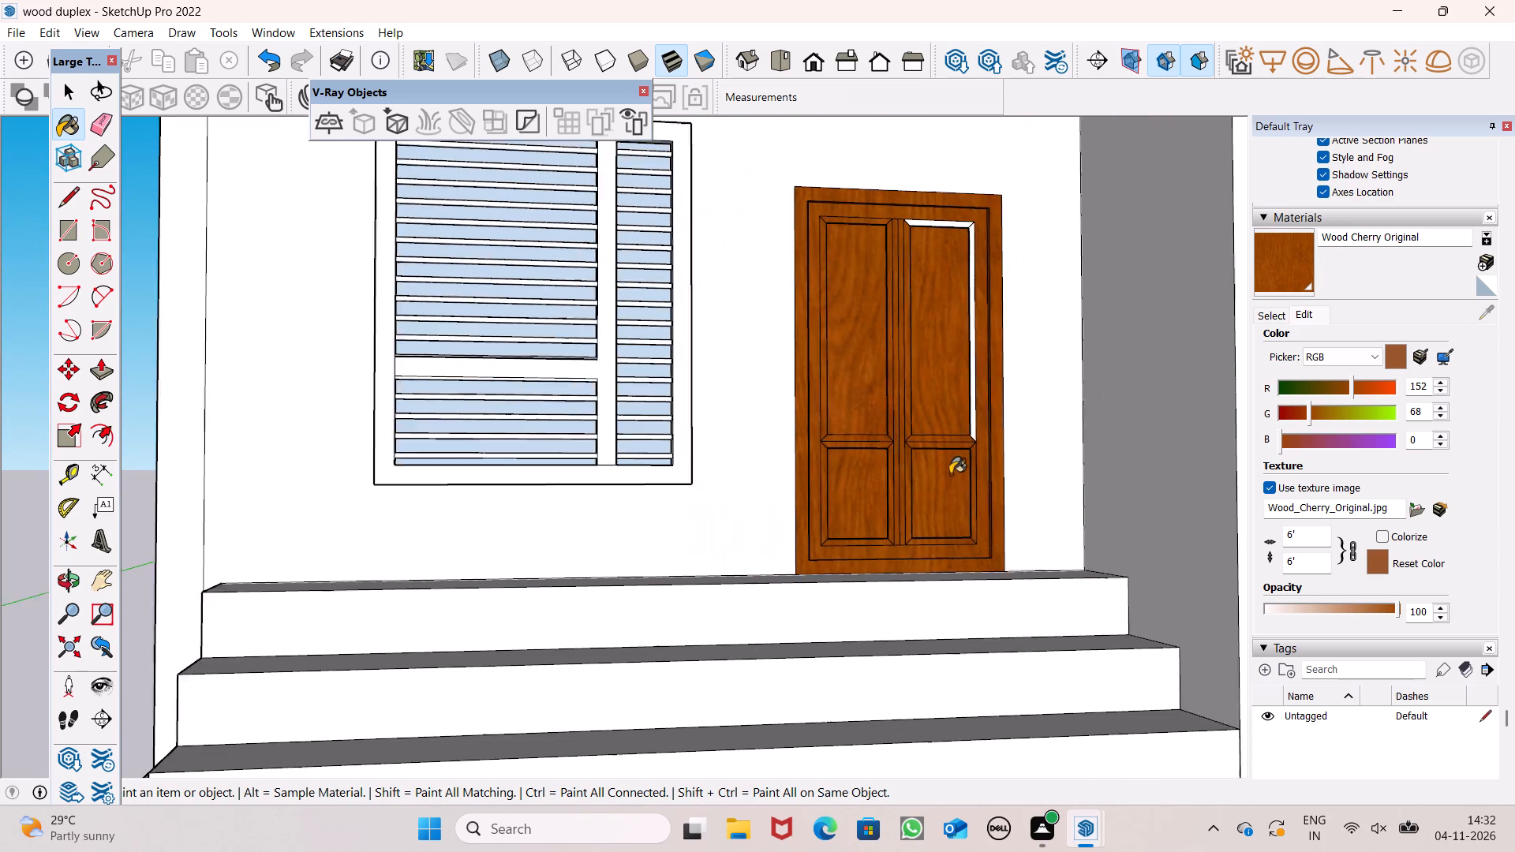
scroll(950, 474, "down", 2)
scroll(938, 203, "up", 19)
left_click(1005, 301)
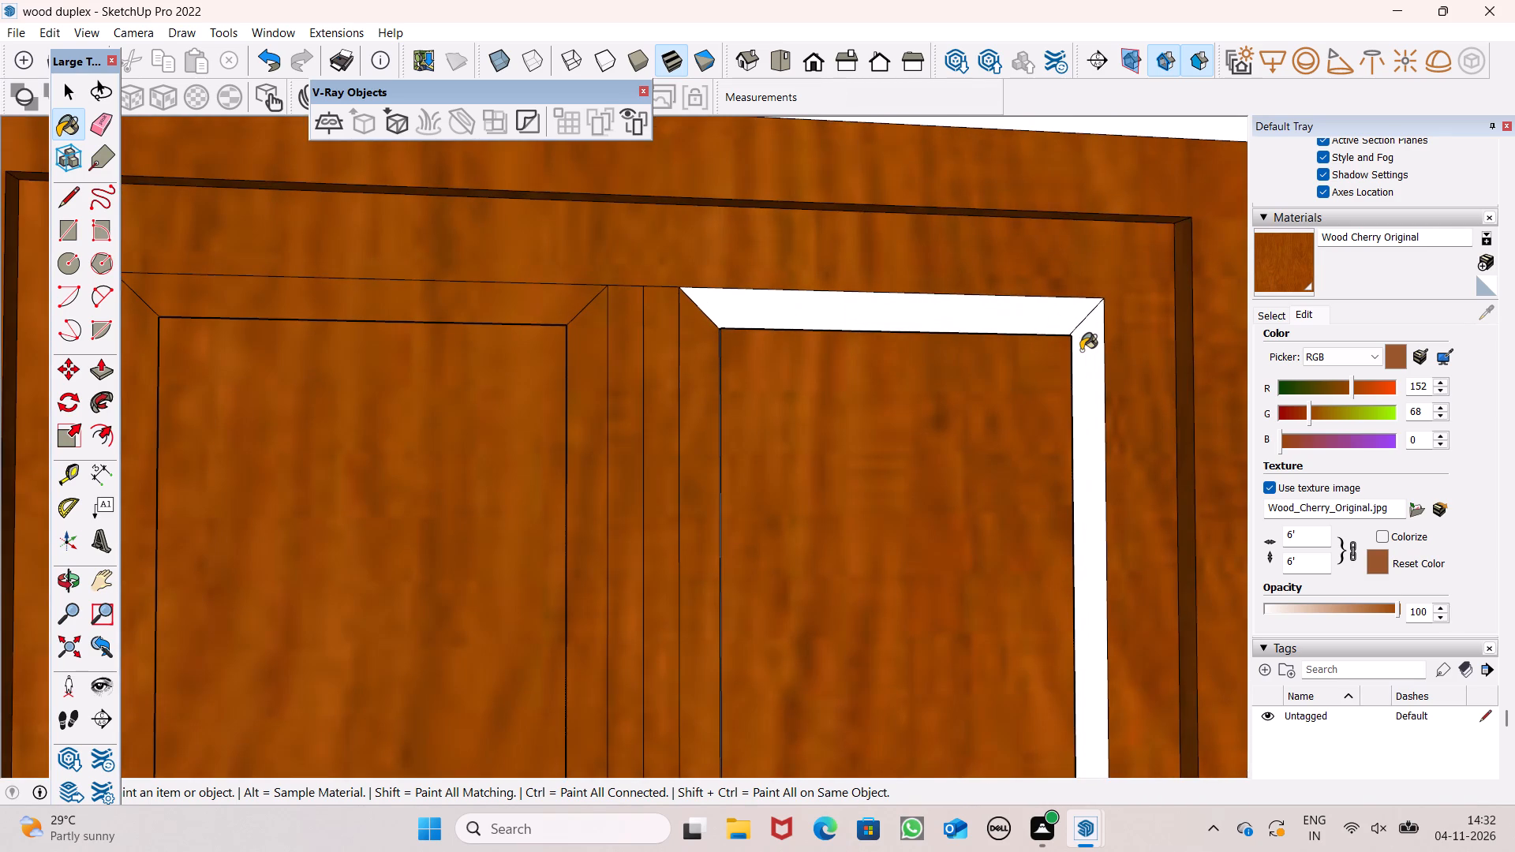
left_click(1082, 351)
Examine the painted entrance door from above and below for unpainted edges.
scroll(976, 395, "down", 7)
key("o")
left_click_drag(982, 447, 915, 194)
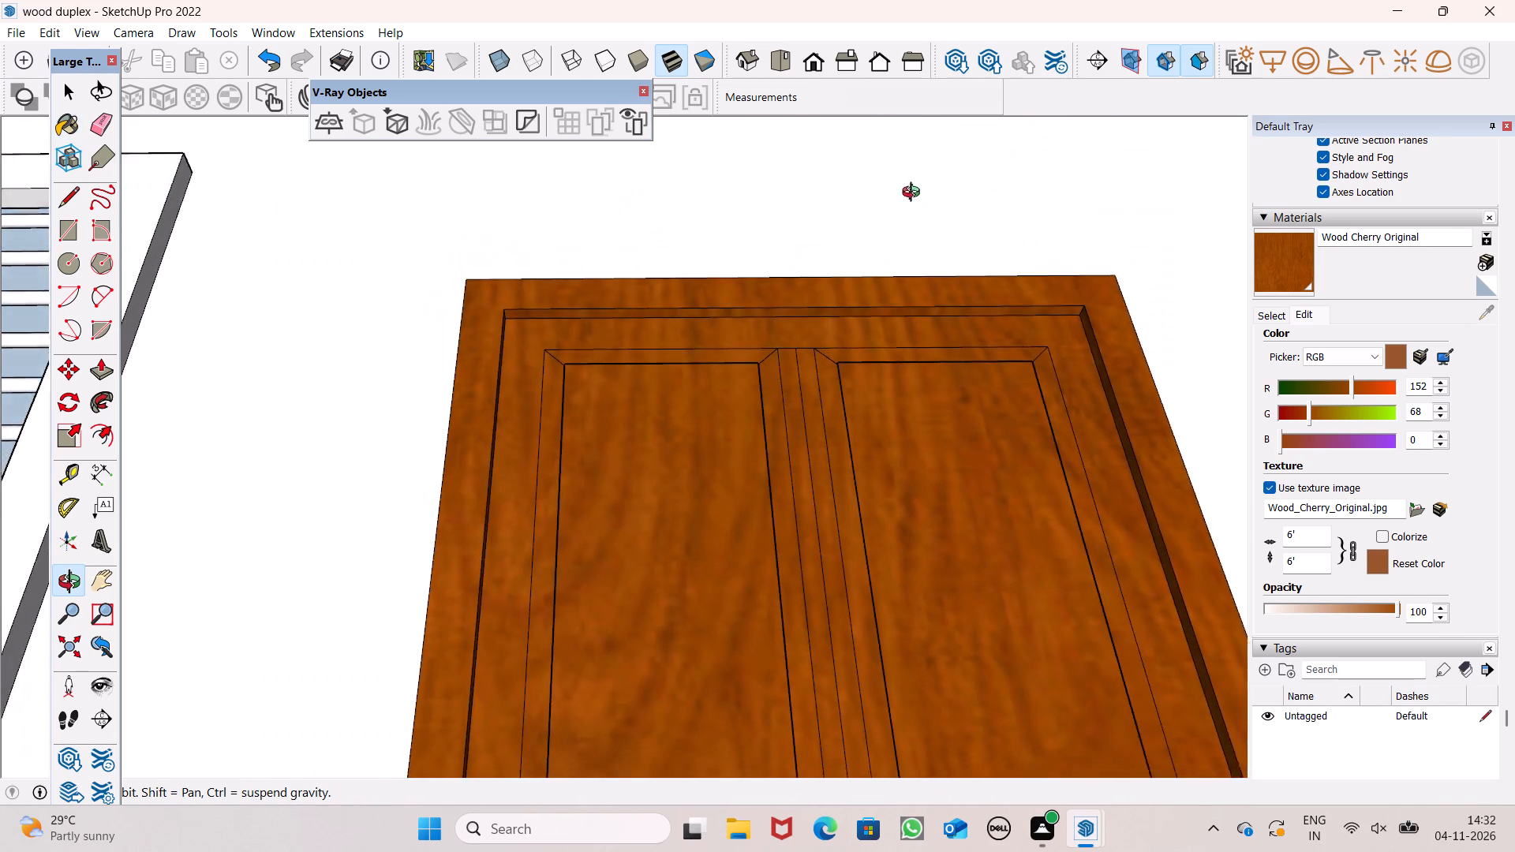
left_click_drag(915, 194, 957, 625)
left_click_drag(802, 630, 852, 400, "shift")
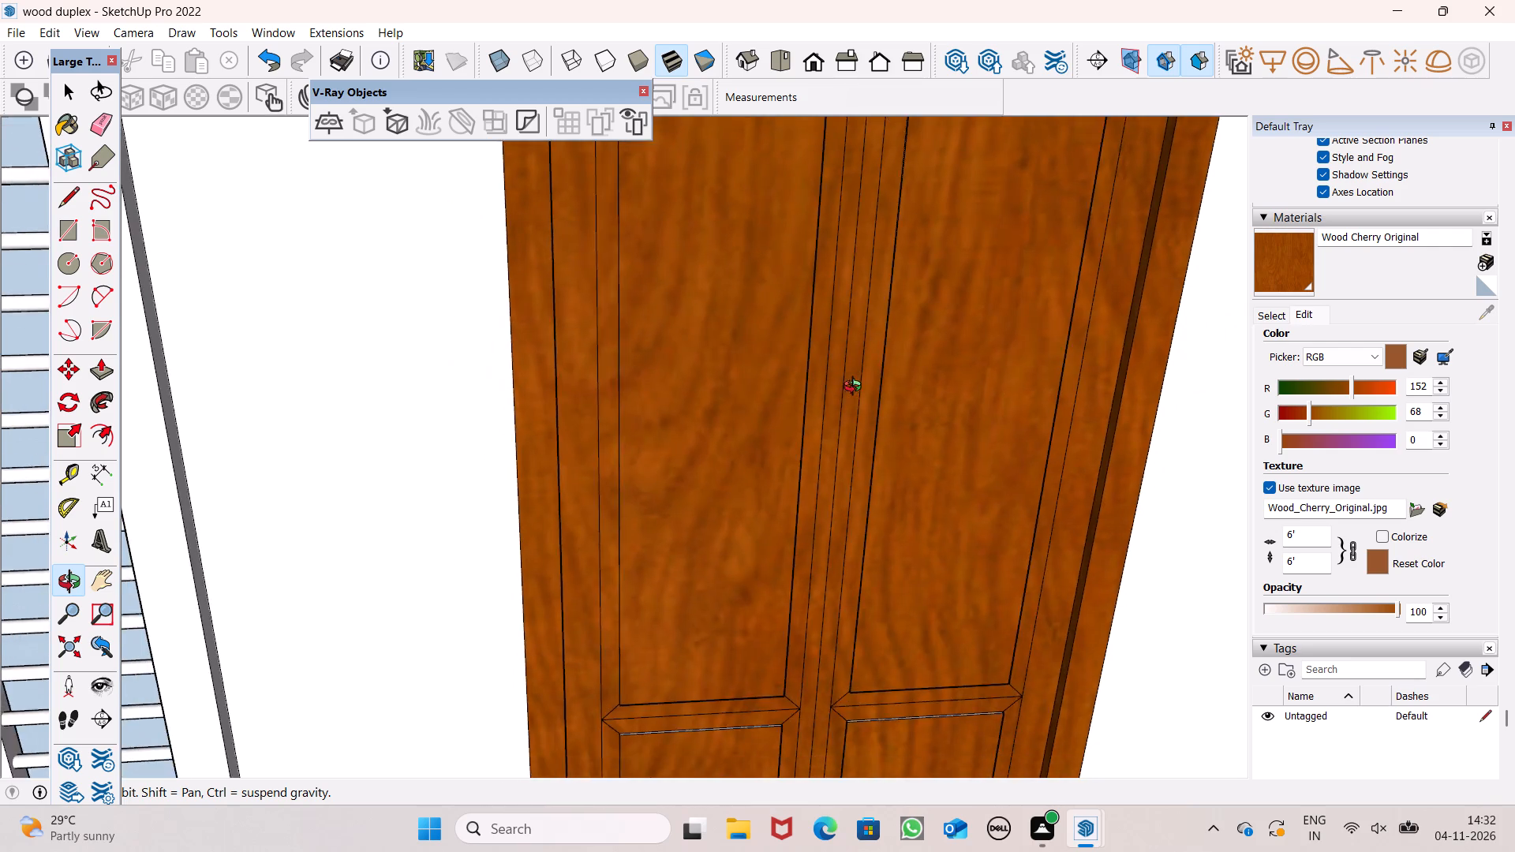
scroll(856, 388, "down", 5)
left_click_drag(851, 525, 852, 558)
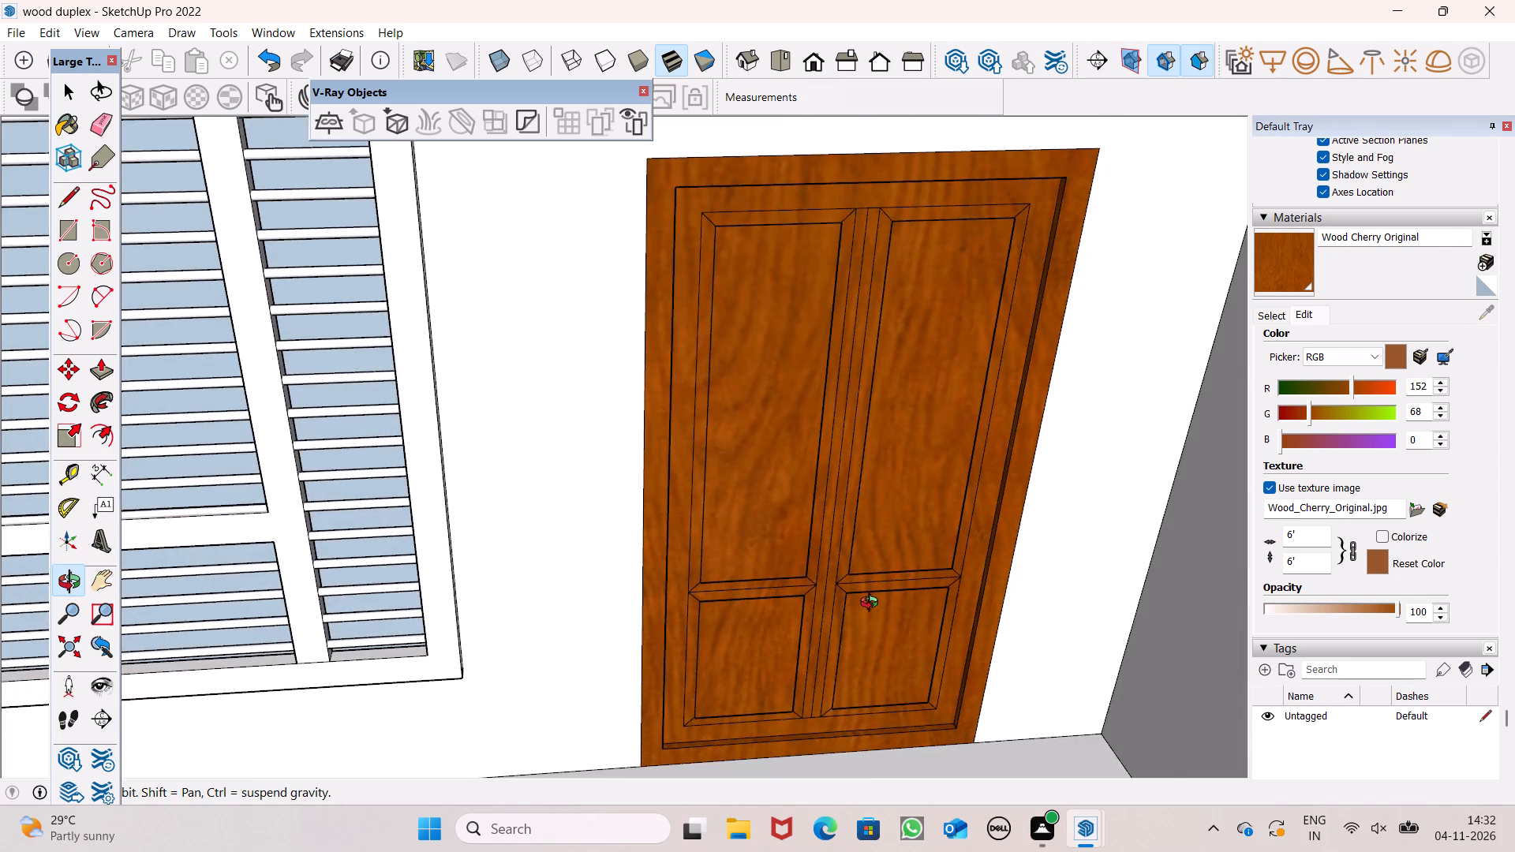
Paint the thin left recess edge of the upper right door panel with Wood Cherry Original.
scroll(873, 610, "up", 15)
left_click(825, 593, "shift")
left_click_drag(834, 610, 880, 677)
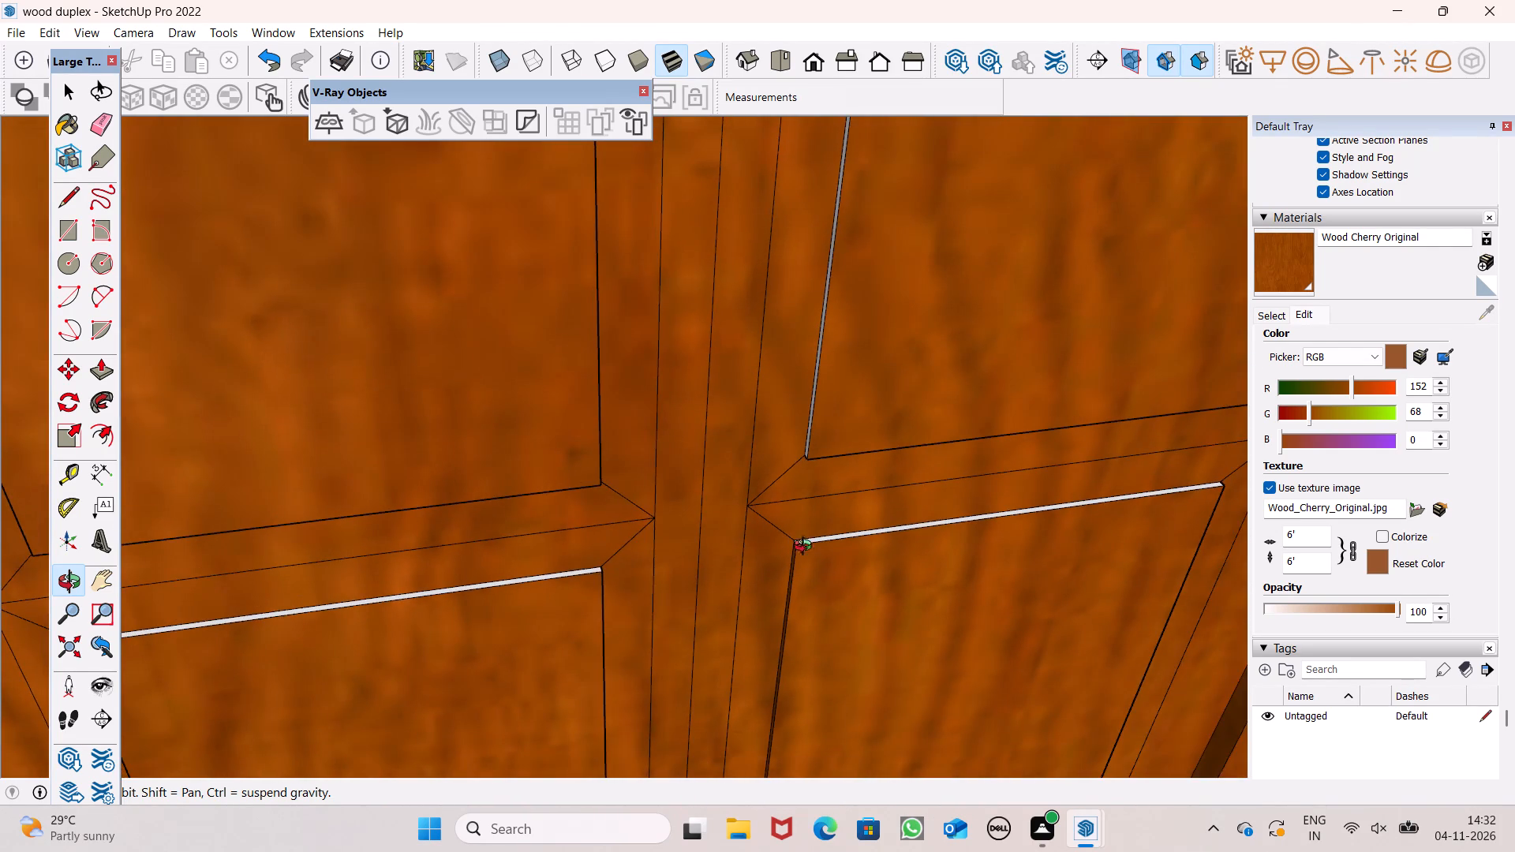
scroll(792, 507, "up", 3)
left_click_drag(847, 547, 990, 540, "shift")
left_click(1290, 277)
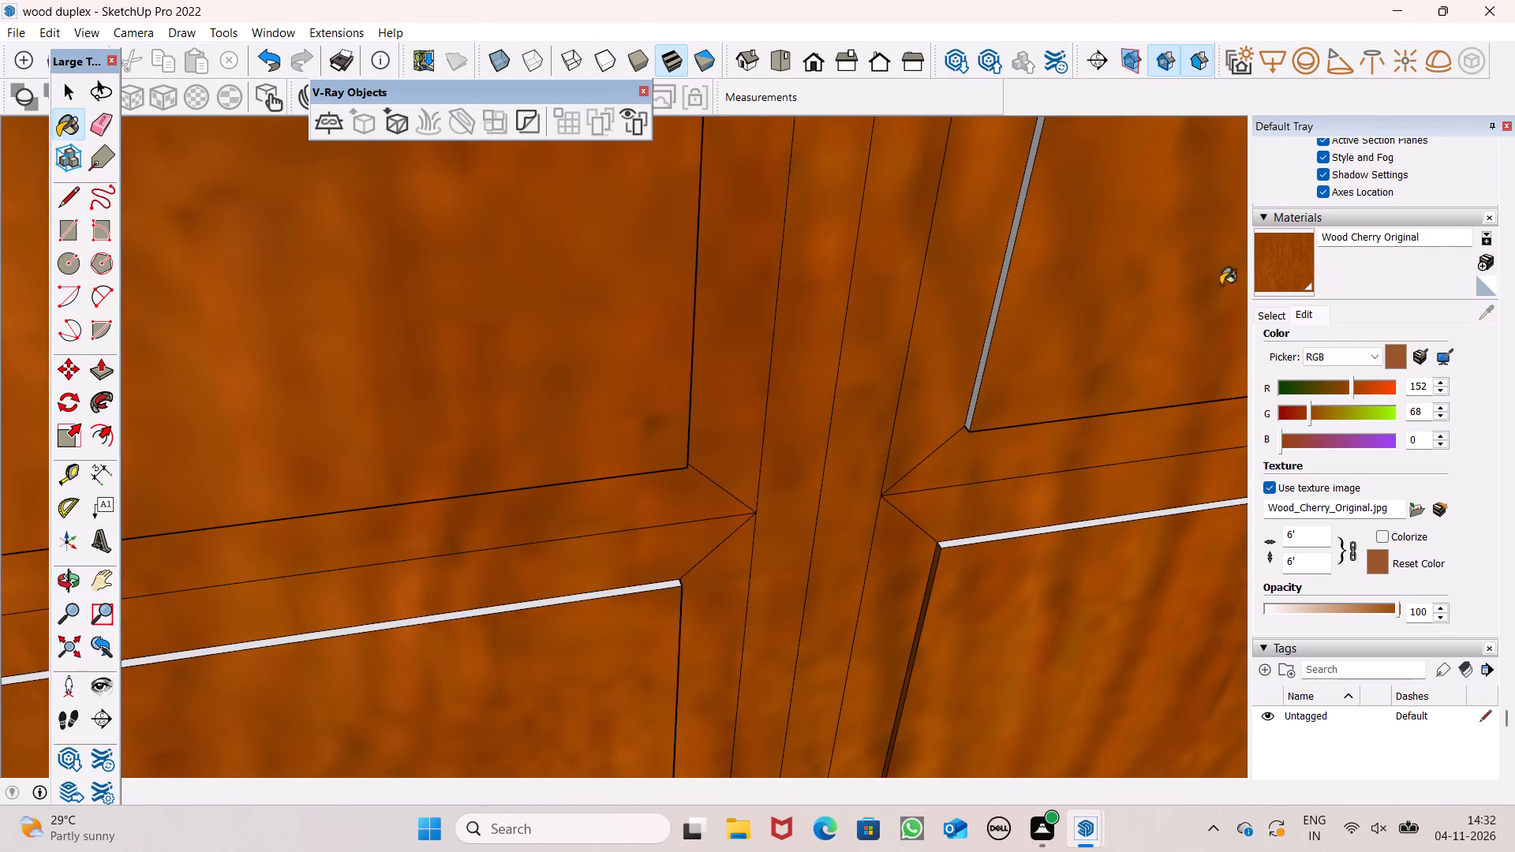
scroll(1000, 316, "up", 7)
left_click(992, 288)
Paint the thin top recess edge of the lower left door panel with Wood Cherry Original.
scroll(903, 309, "down", 8)
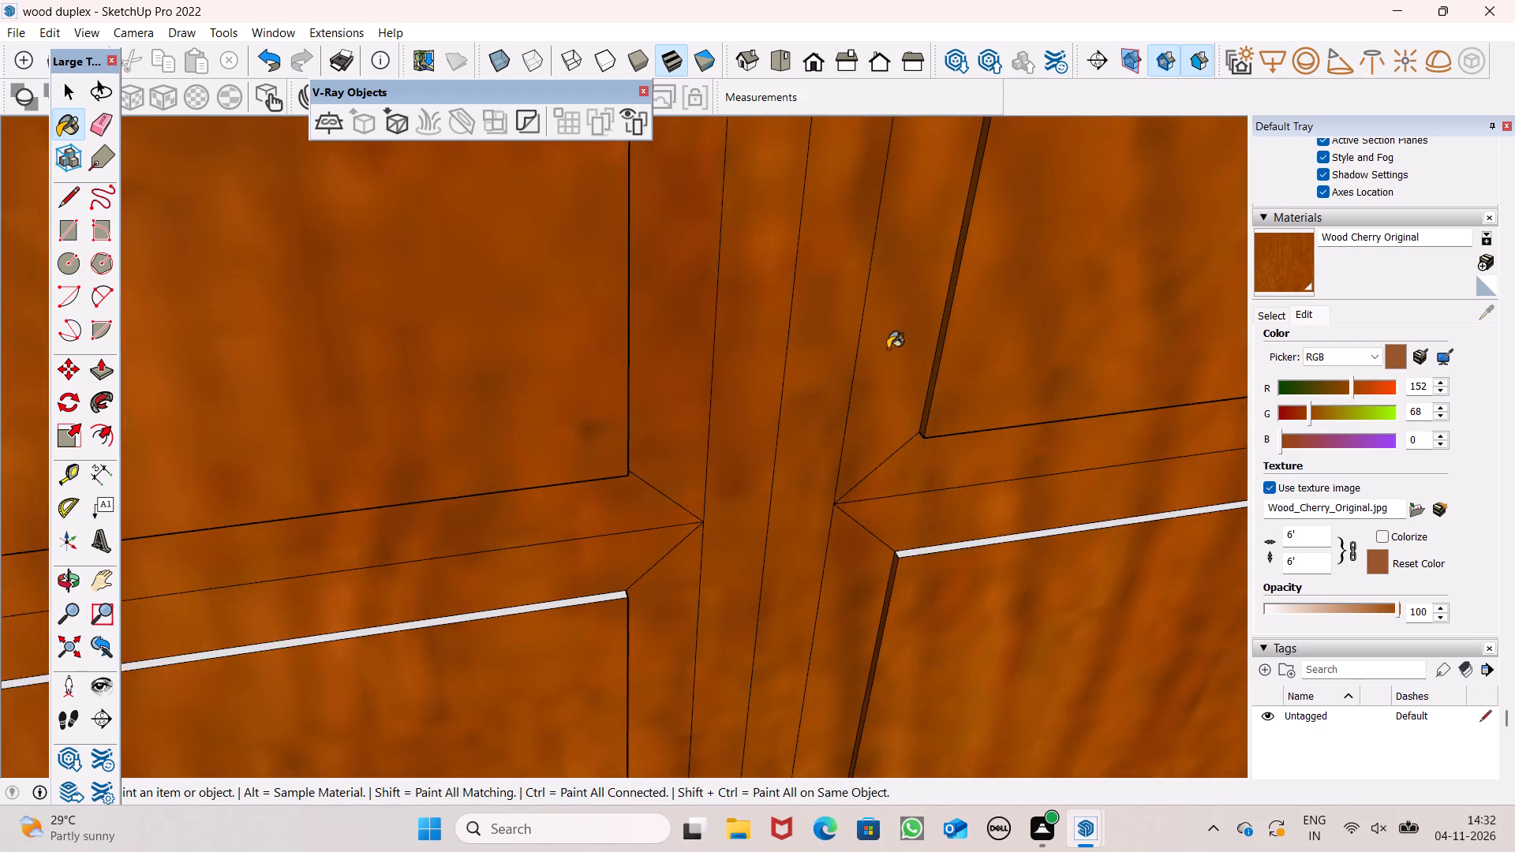
scroll(888, 349, "down", 3)
scroll(660, 524, "up", 10)
left_click(693, 543)
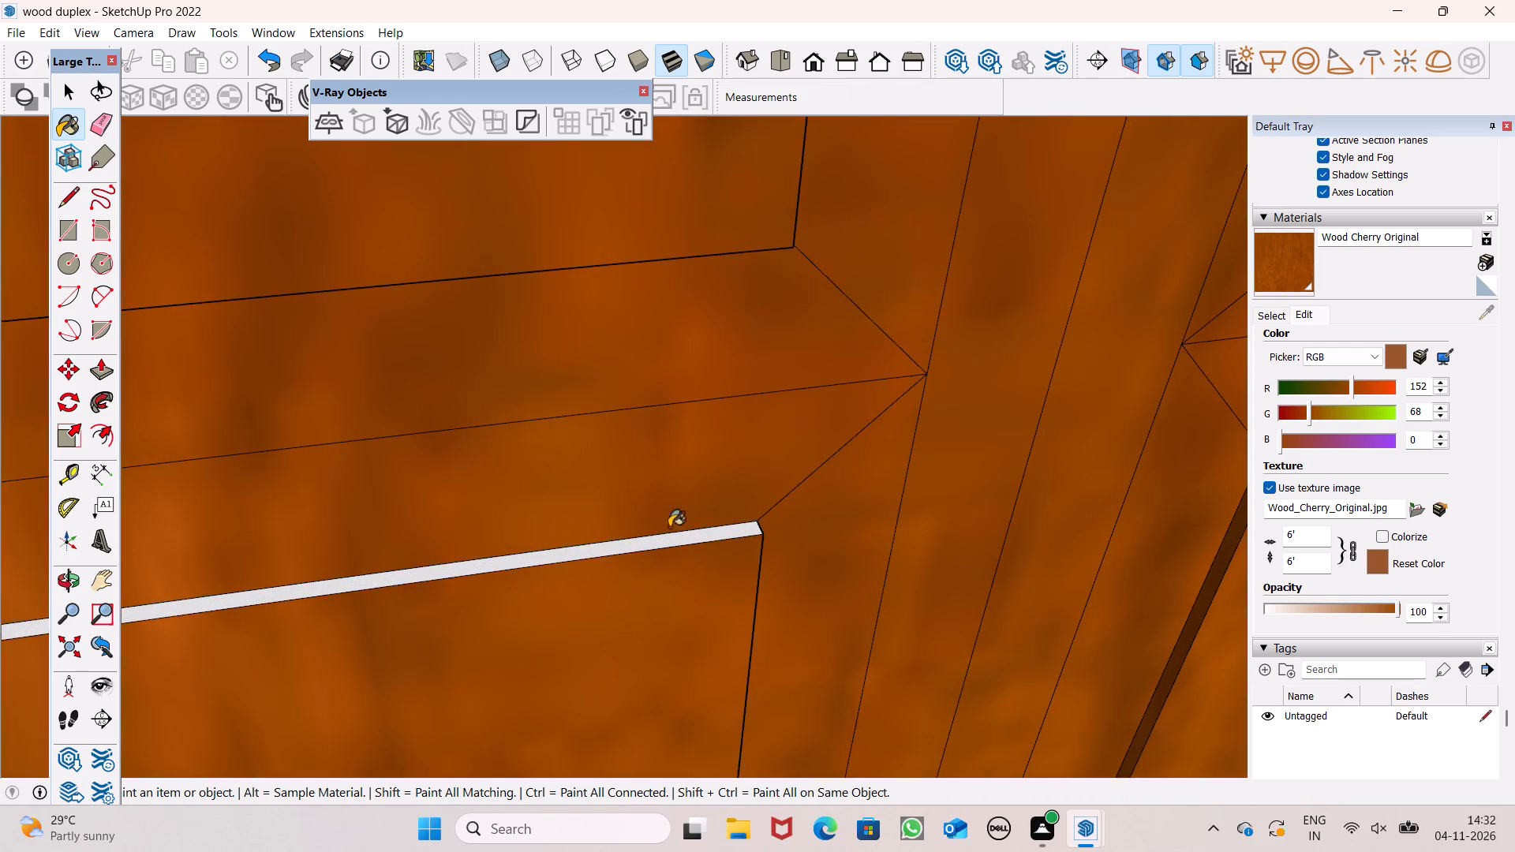
scroll(582, 491, "down", 6)
scroll(684, 525, "up", 11)
left_click(675, 501)
scroll(608, 462, "down", 4)
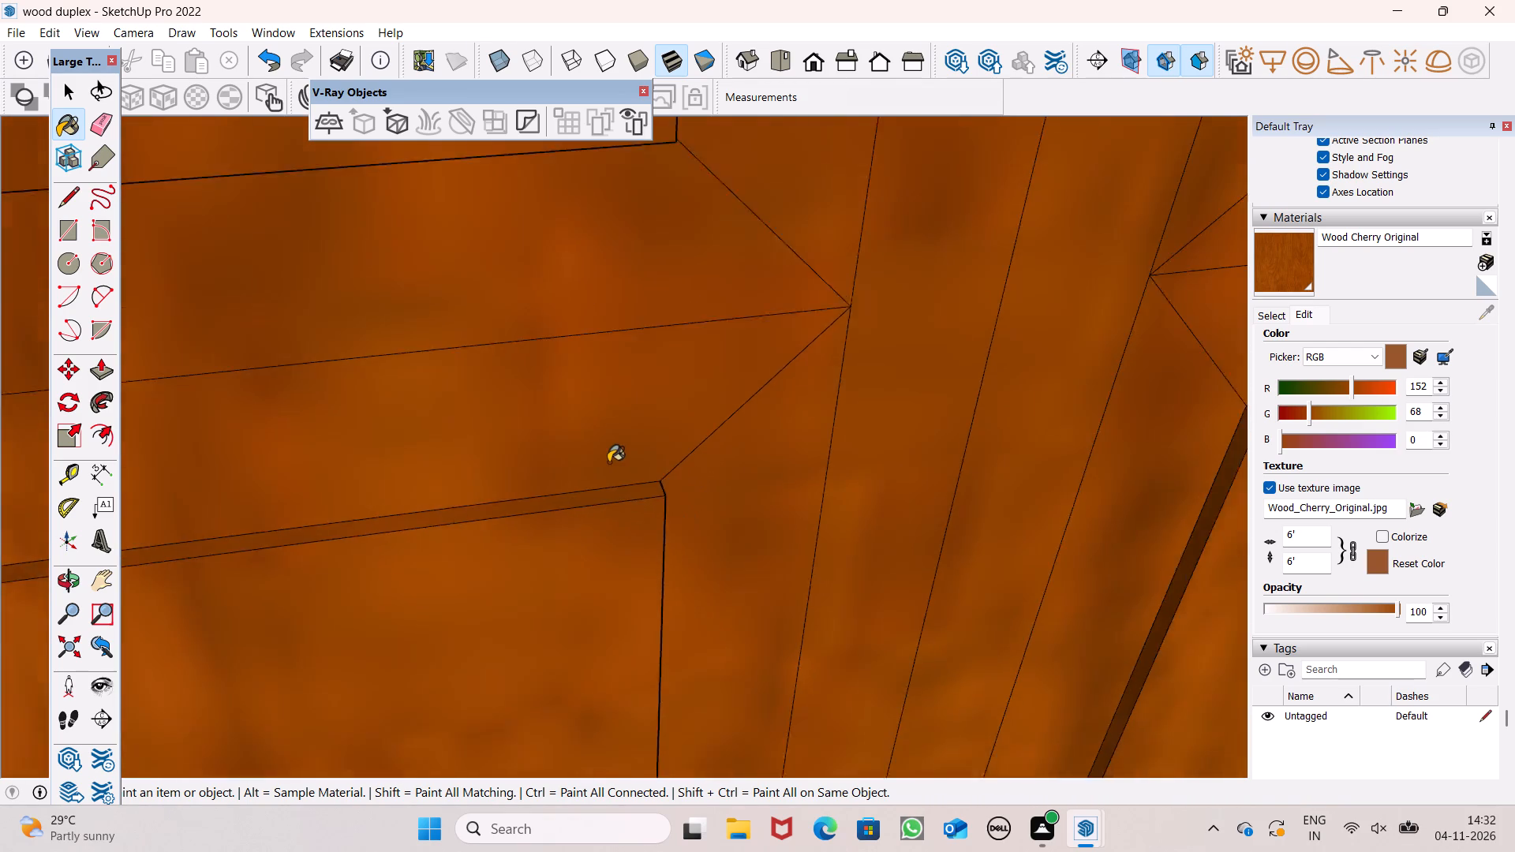
Paint the thin top recess edge of the lower right door panel with Wood Cherry Original.
scroll(608, 462, "down", 15)
scroll(817, 440, "up", 13)
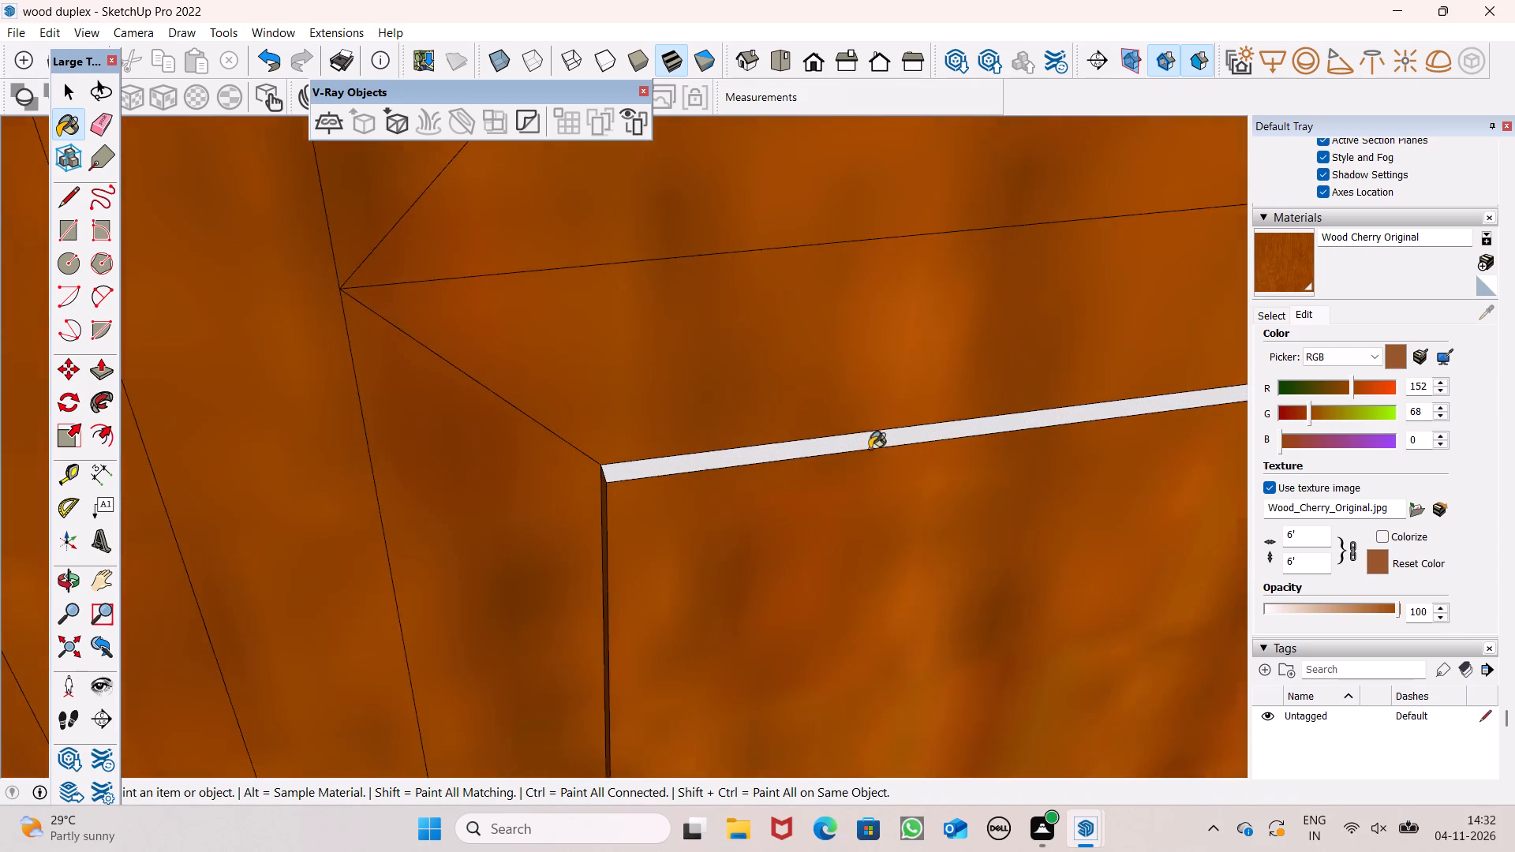
scroll(870, 449, "up", 7)
left_click(868, 435)
Paint the thin white right recess edge of the upper left door panel with Wood Cherry Original.
scroll(656, 419, "down", 14)
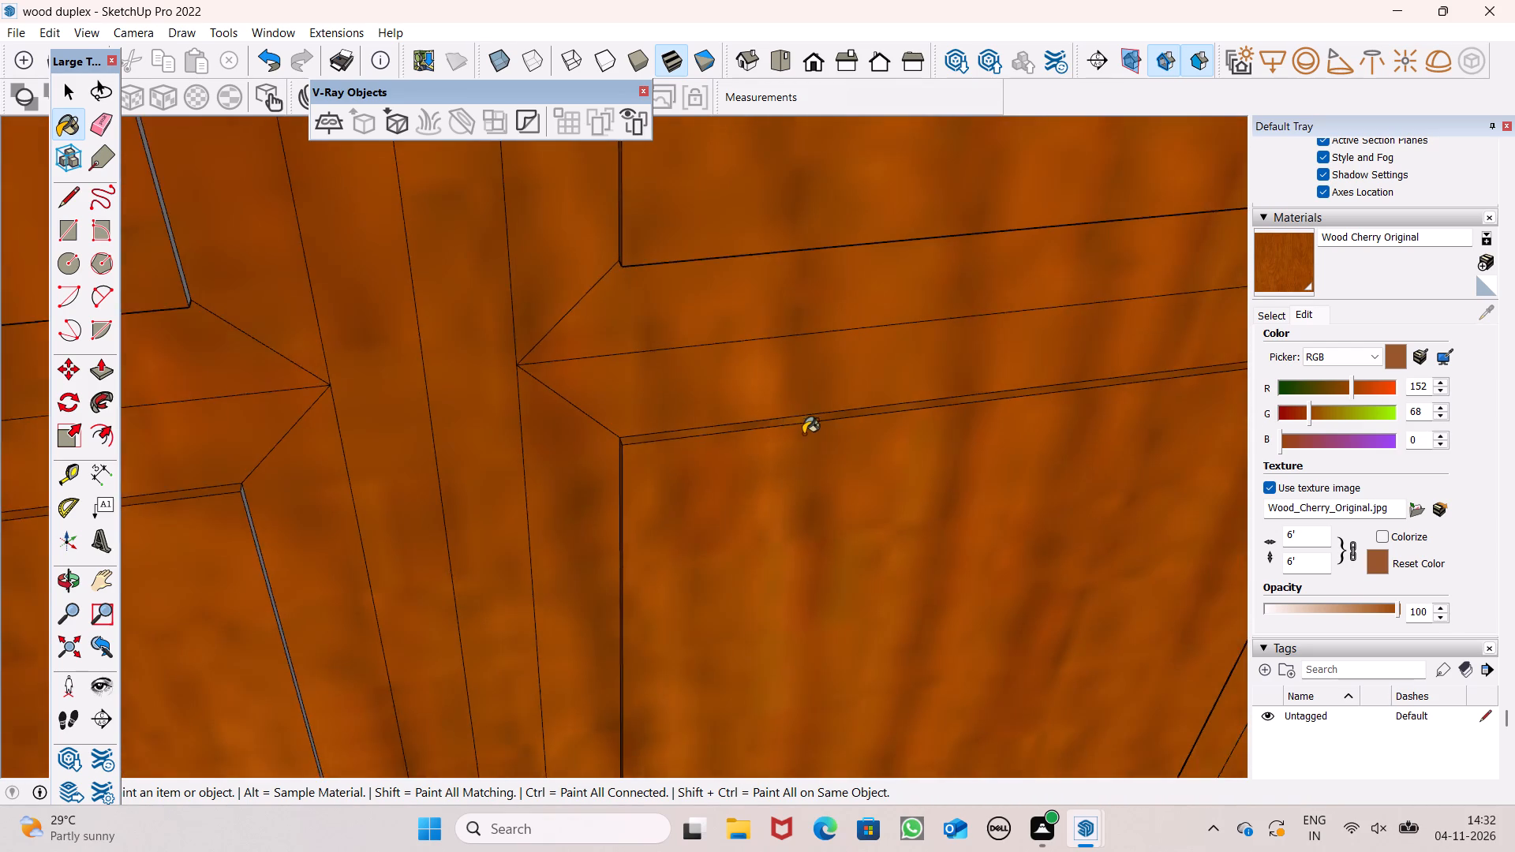
scroll(803, 434, "down", 10)
key("o")
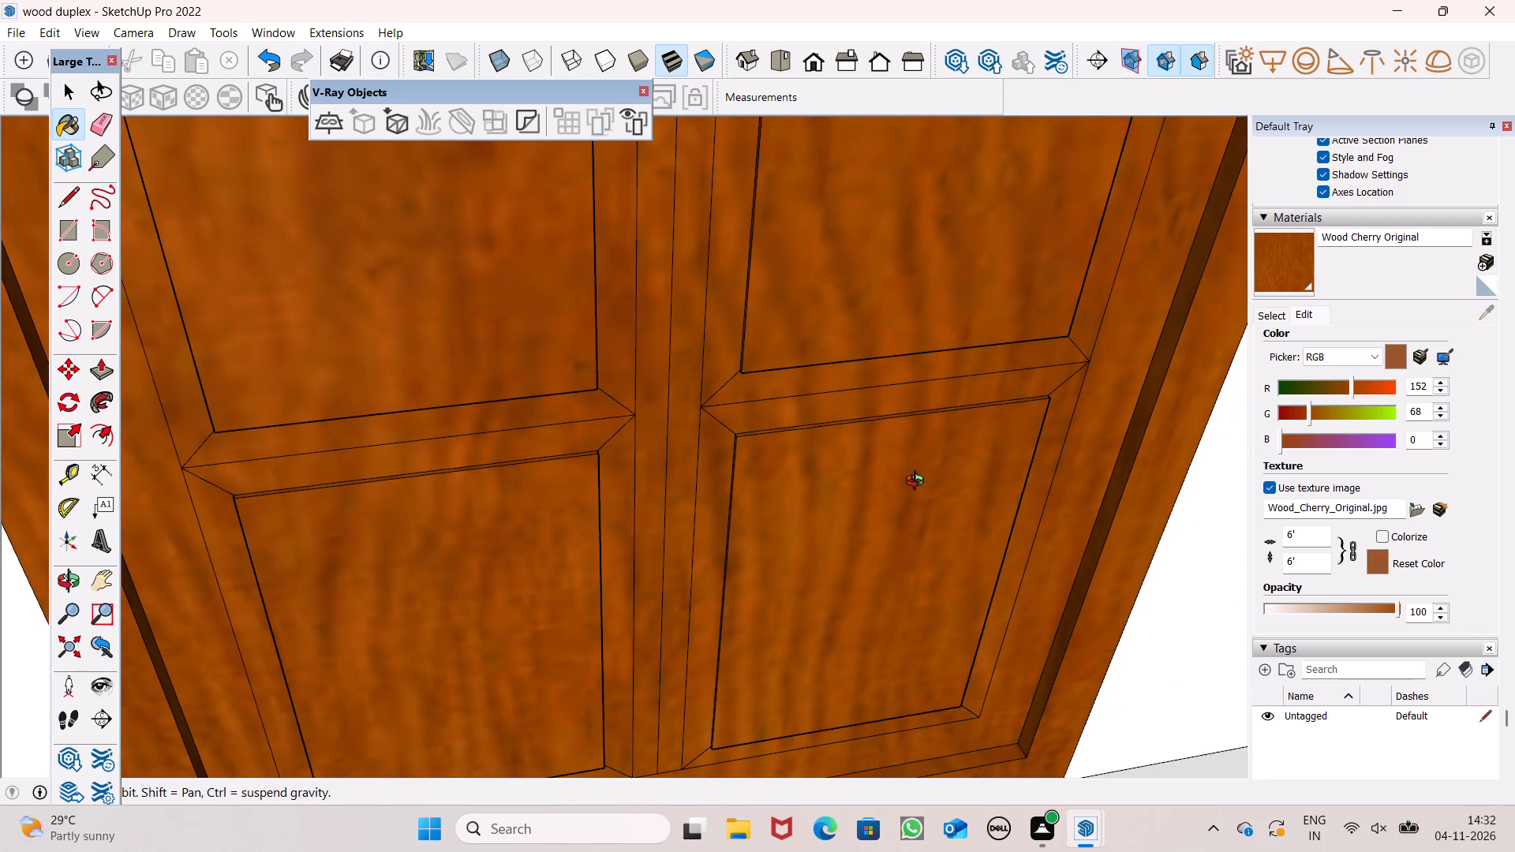
left_click_drag(911, 503, 686, 297)
scroll(694, 285, "down", 11)
left_click_drag(703, 305, 879, 407, "shift")
left_click_drag(876, 412, 660, 458)
scroll(657, 464, "up", 5)
left_click_drag(858, 472, 885, 473, "shift")
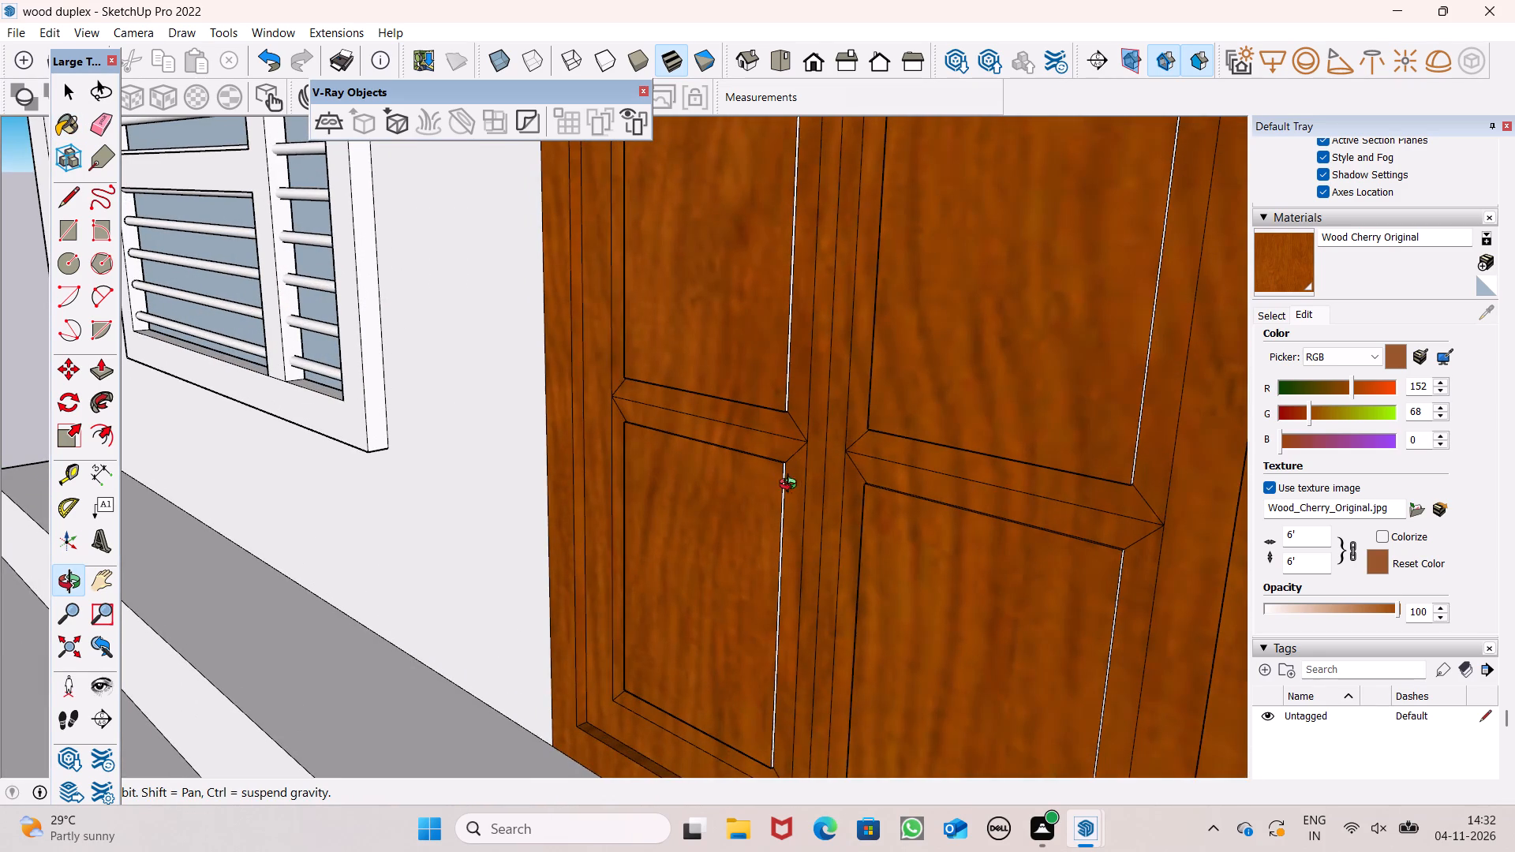
scroll(765, 486, "up", 1)
left_click_drag(764, 486, 1058, 440, "shift")
left_click_drag(1058, 440, 928, 451)
scroll(947, 457, "up", 4)
left_click_drag(954, 460, 901, 477, "shift")
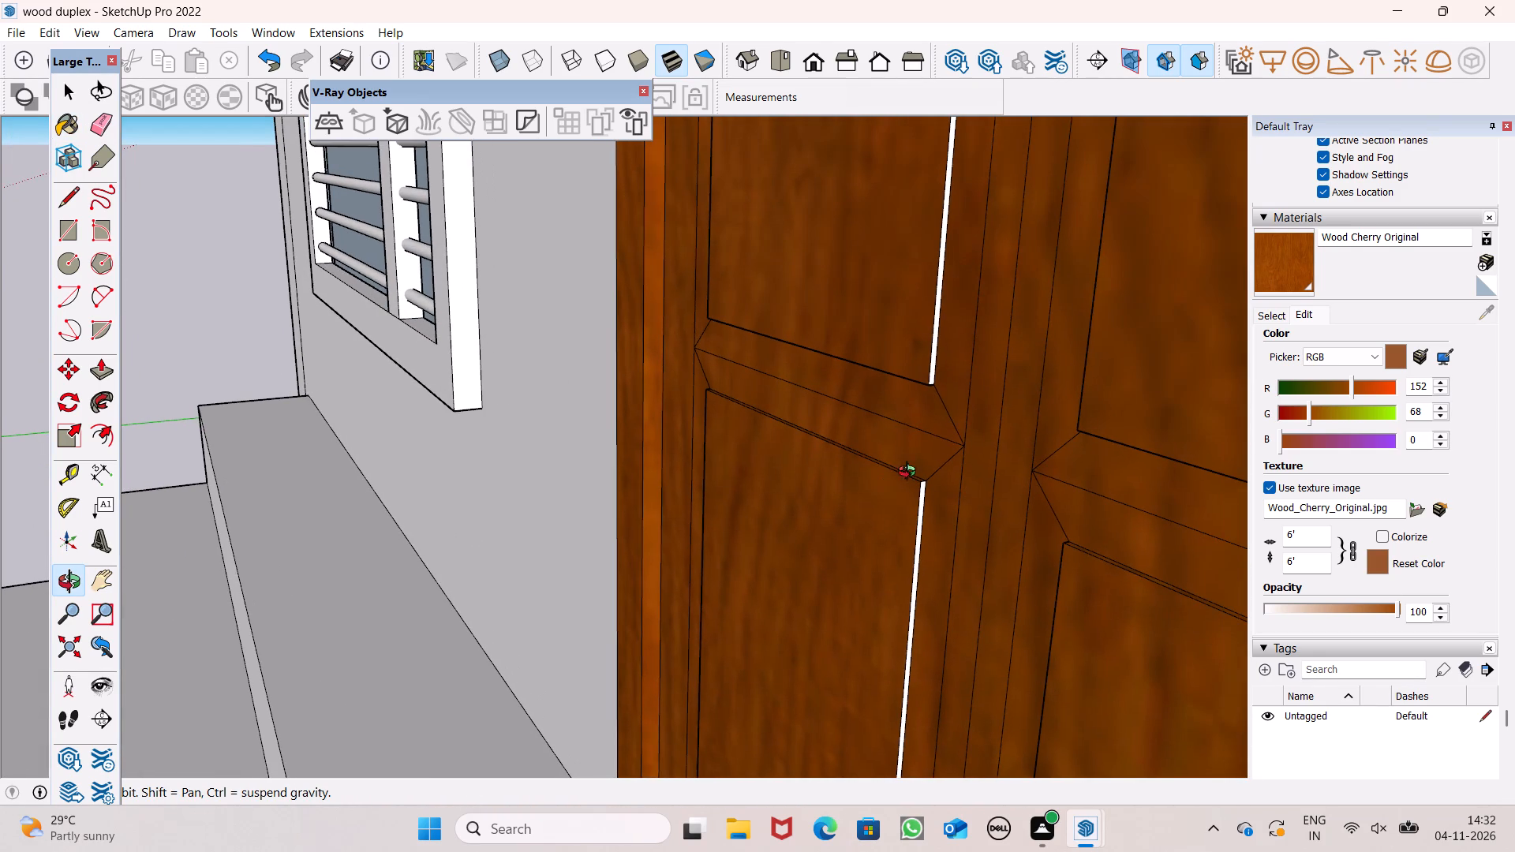
left_click(1277, 270)
scroll(962, 337, "up", 6)
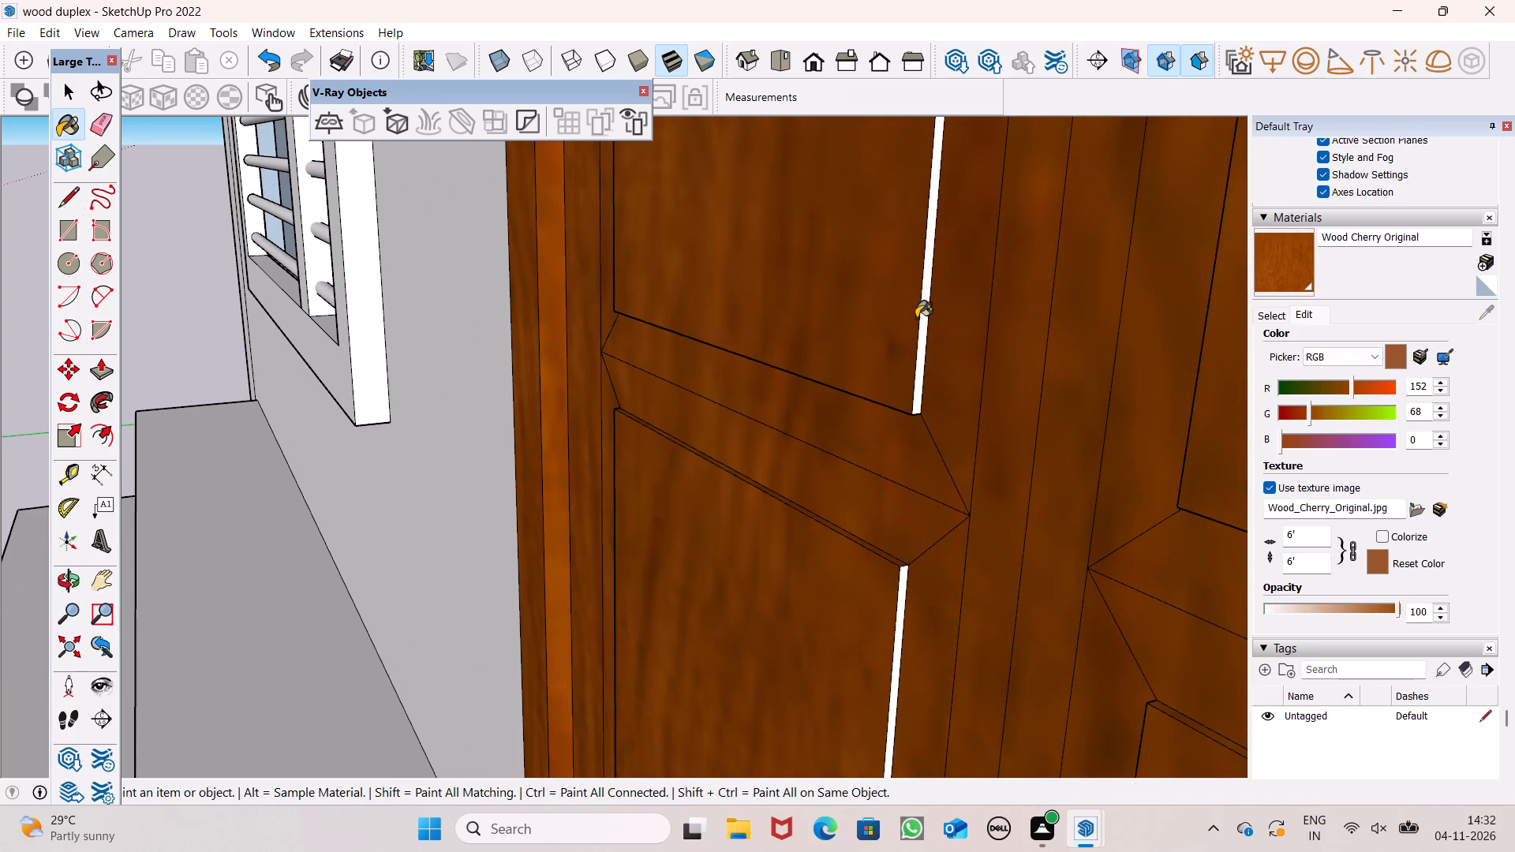
left_click(927, 291)
Paint the thin white right recess edge of the lower left door panel with Wood Cherry Original.
scroll(938, 197, "down", 6)
scroll(915, 482, "up", 2)
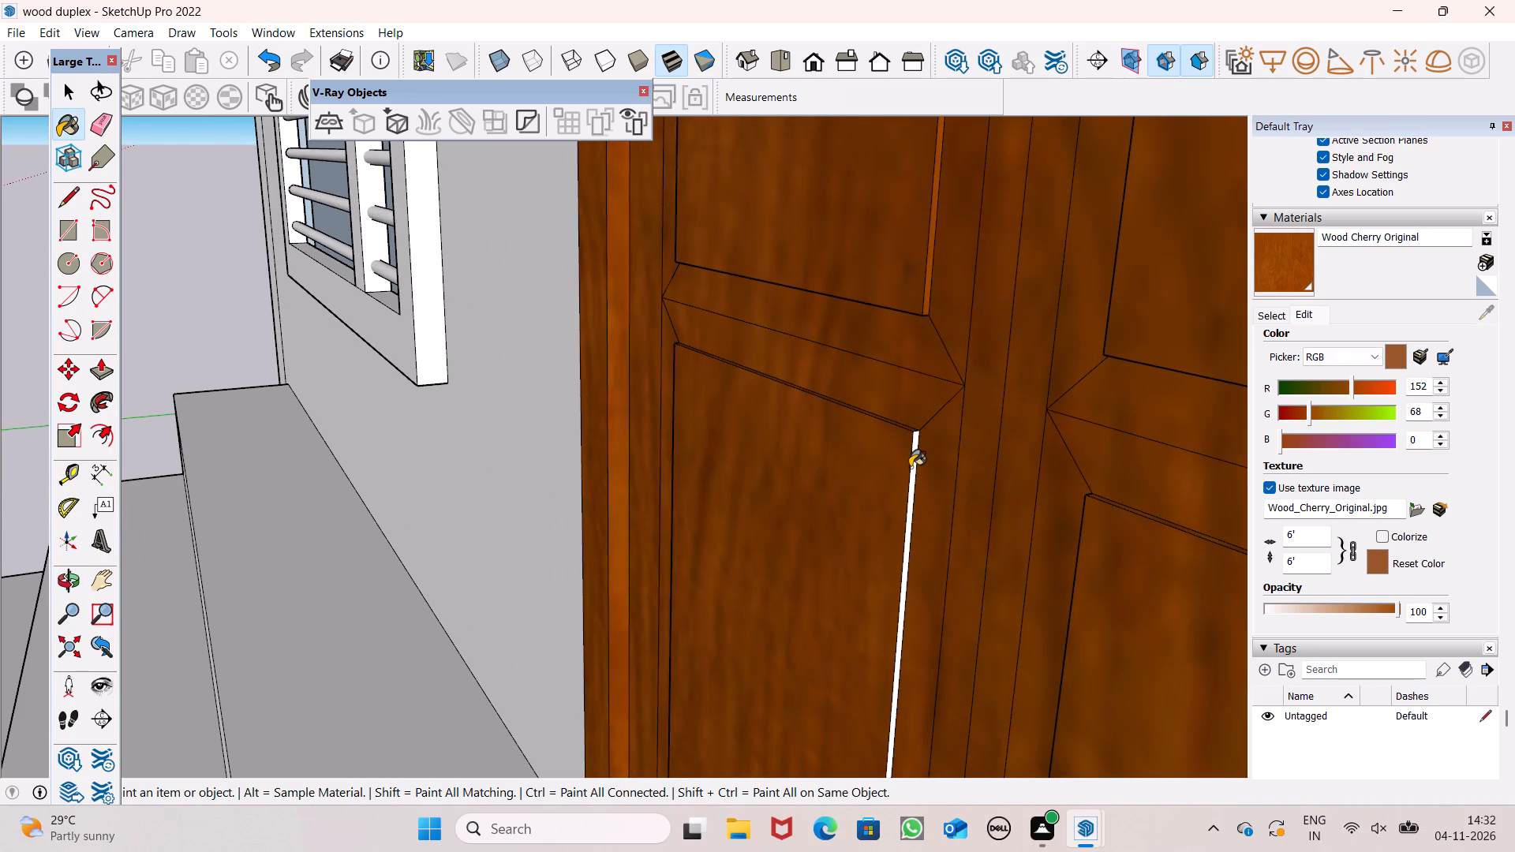
left_click(910, 467)
left_click(910, 463)
left_click(913, 484)
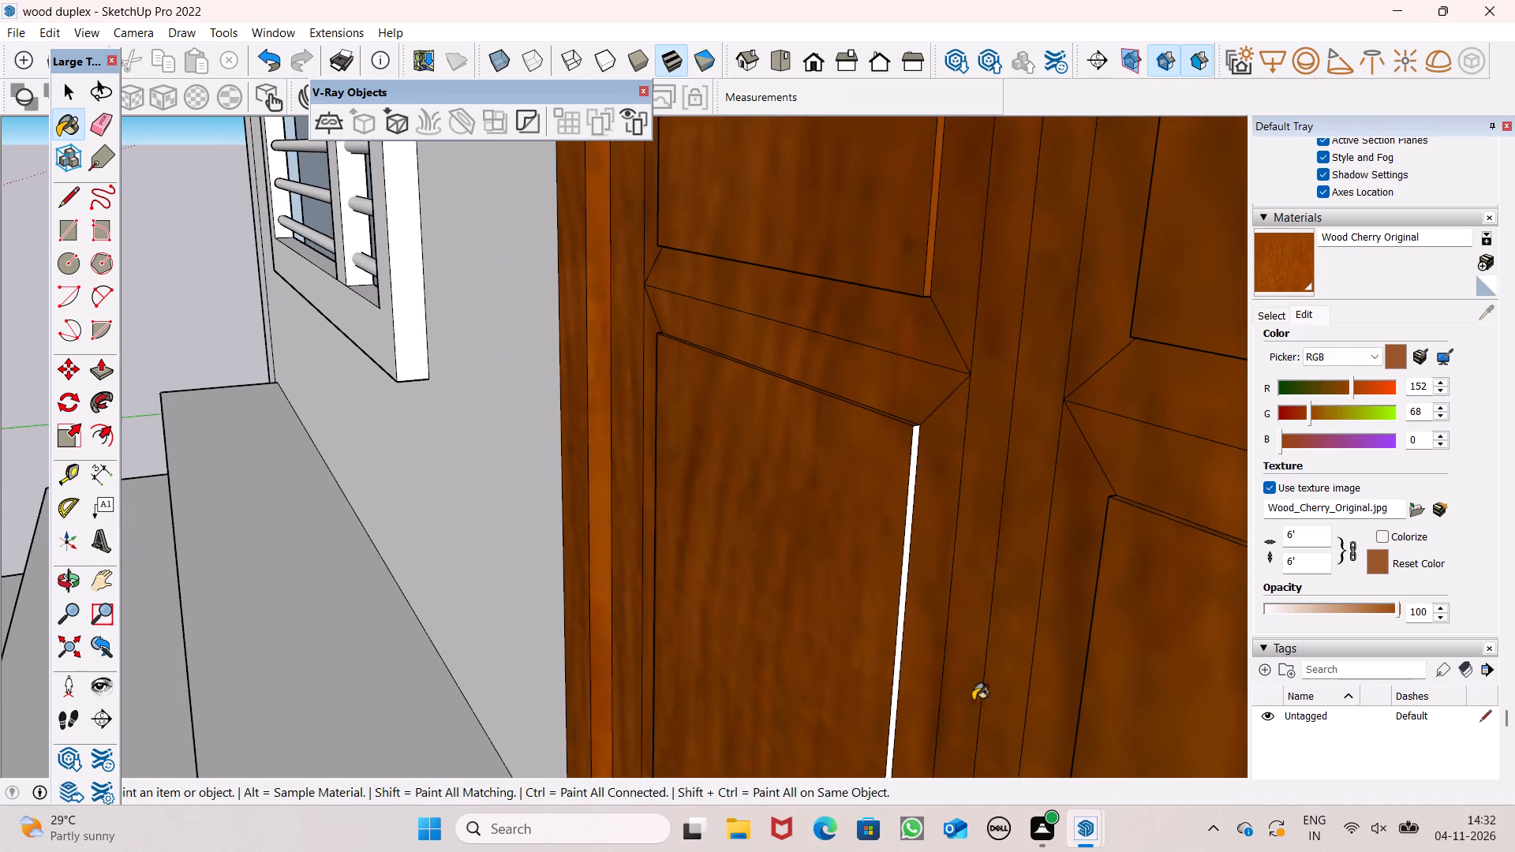
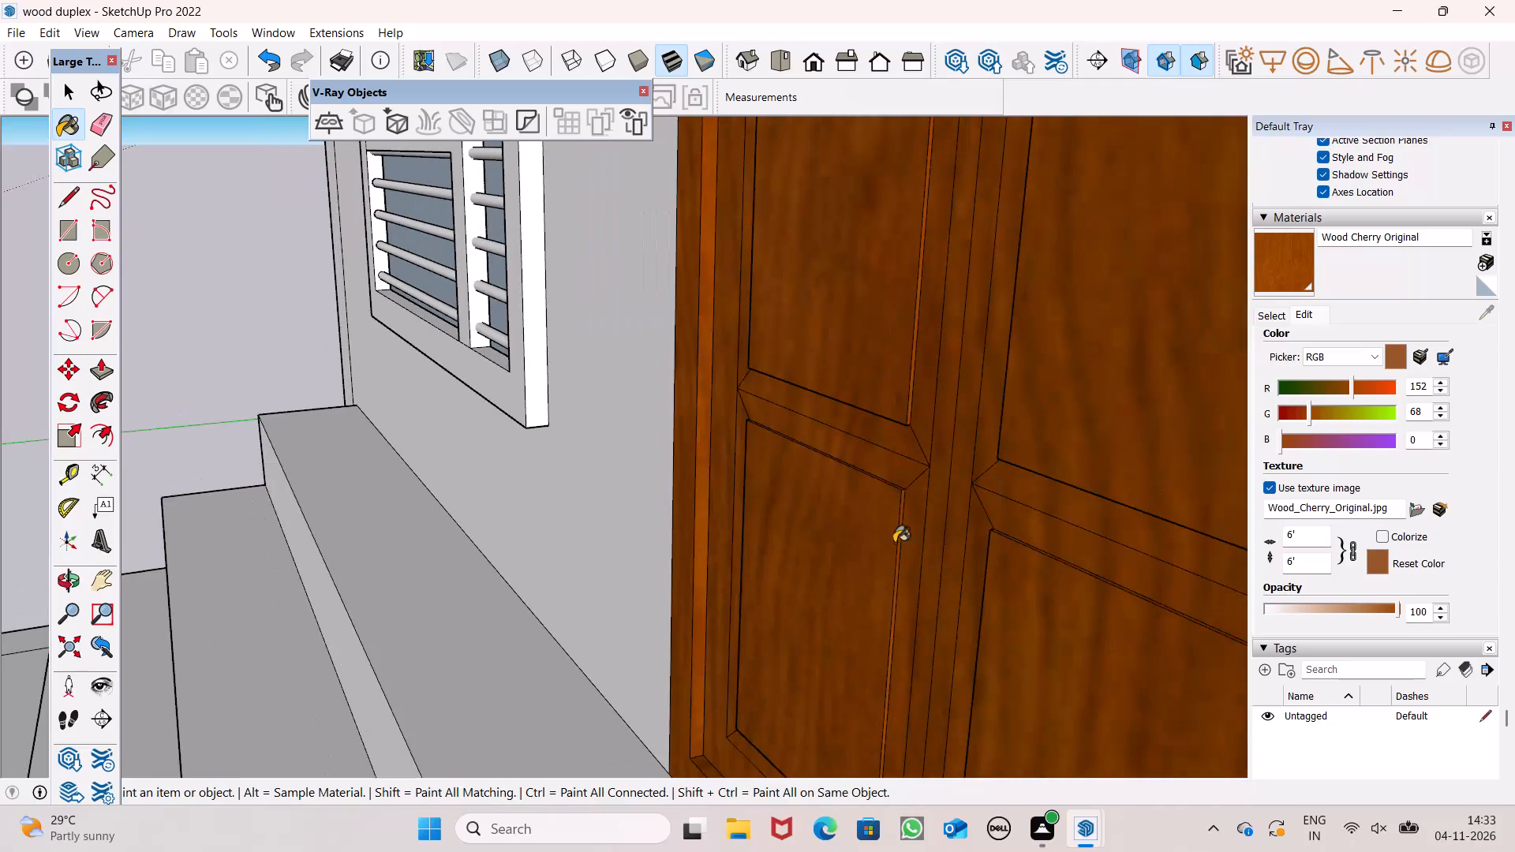
Paint the outer frame of the ground-floor window beside the entrance door with the Wood Cherry Original material.
left_click_drag(899, 544, 1216, 566)
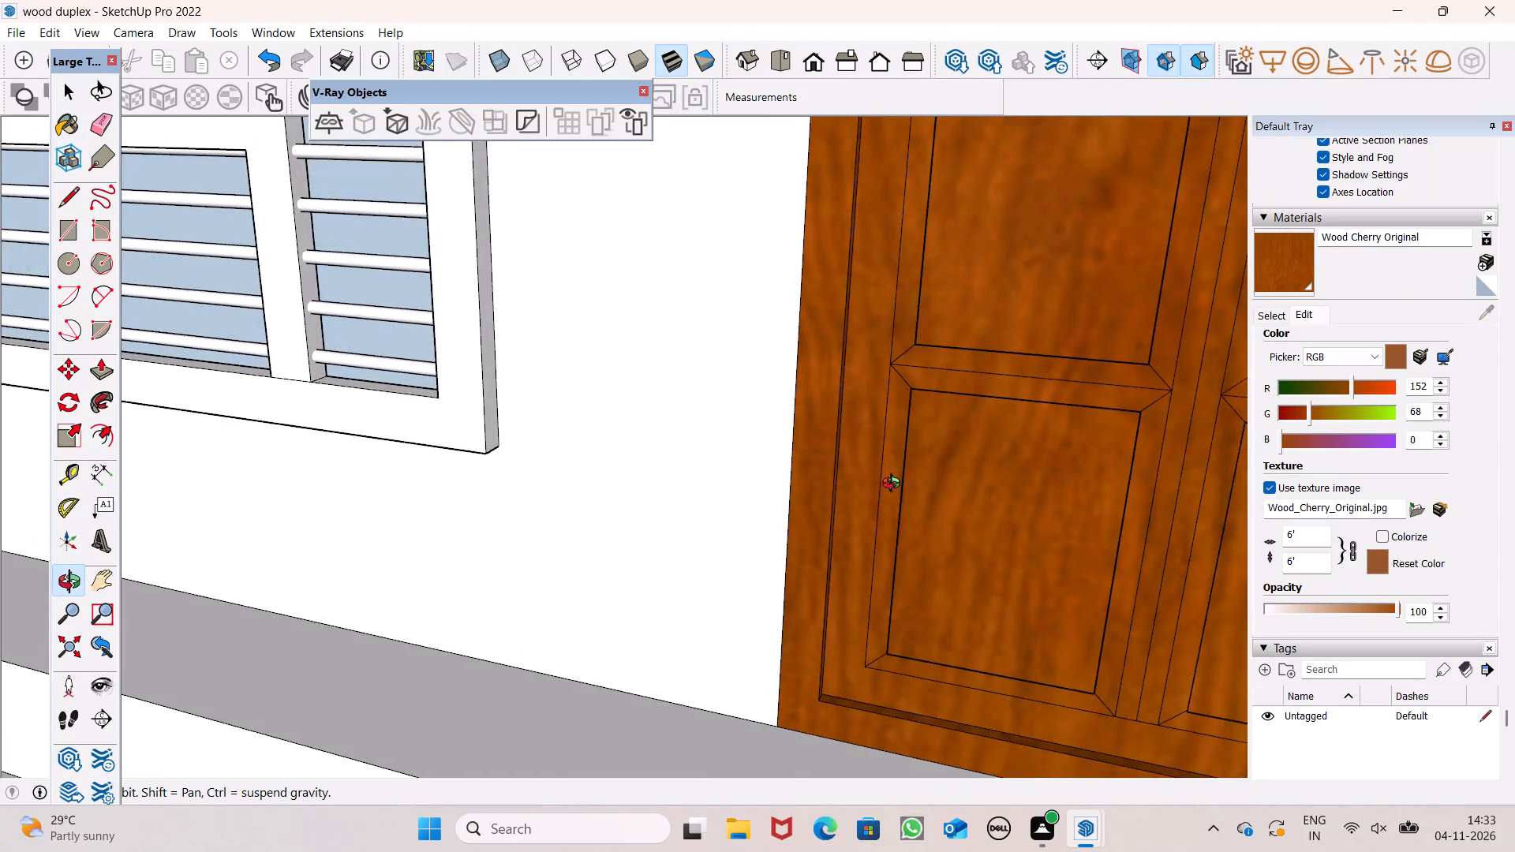
scroll(895, 485, "down", 8)
left_click_drag(936, 469, 1108, 419)
scroll(900, 384, "down", 5)
left_click_drag(900, 384, 941, 478, "shift")
left_click_drag(943, 484, 919, 423)
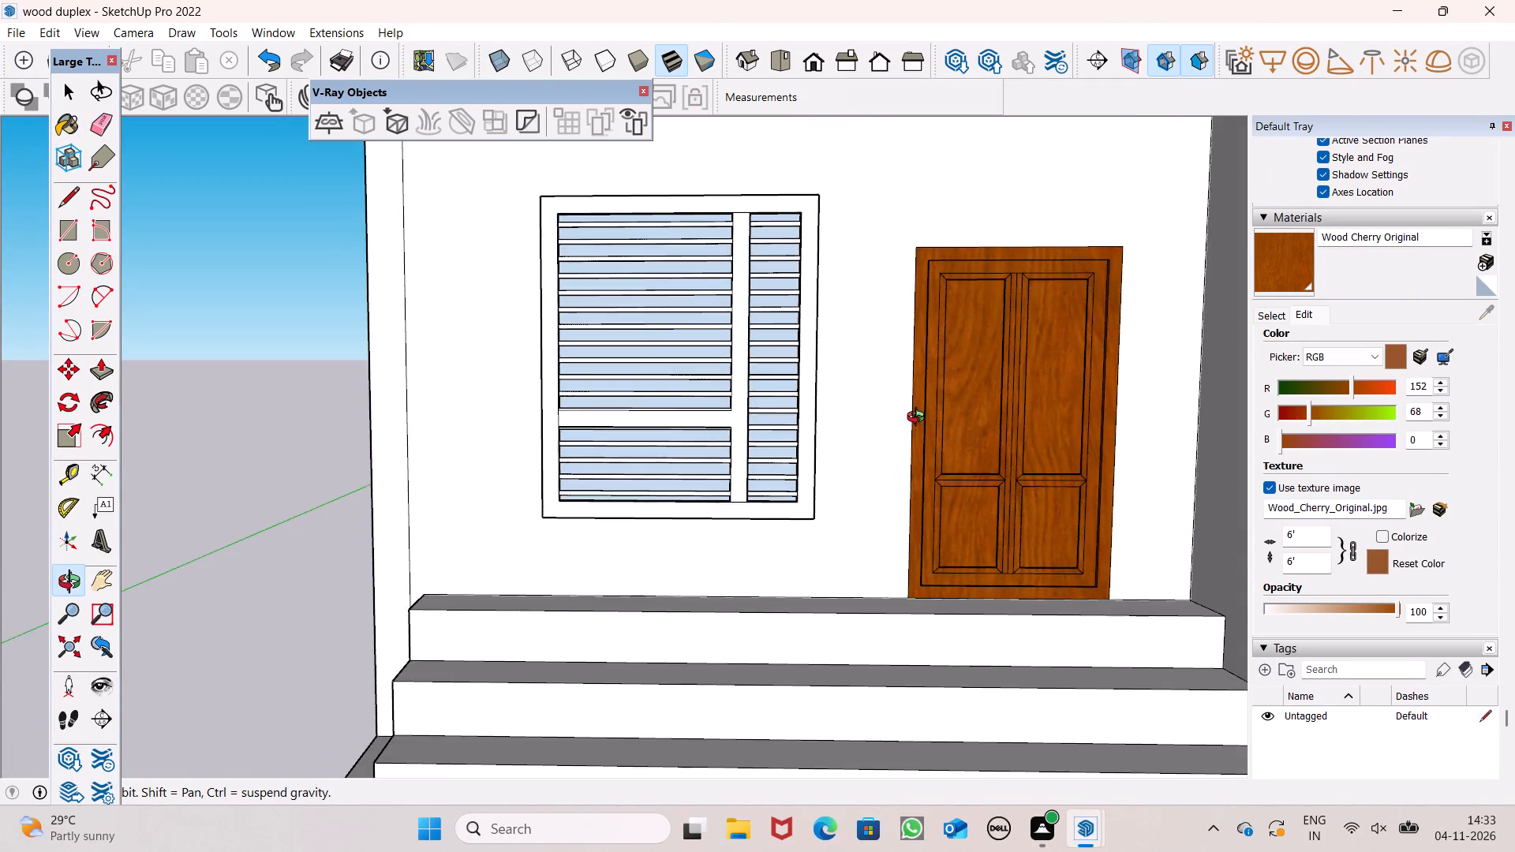
scroll(920, 413, "down", 3)
left_click_drag(925, 389, 960, 385, "shift")
scroll(892, 357, "down", 5)
left_click_drag(881, 372, 877, 529, "shift")
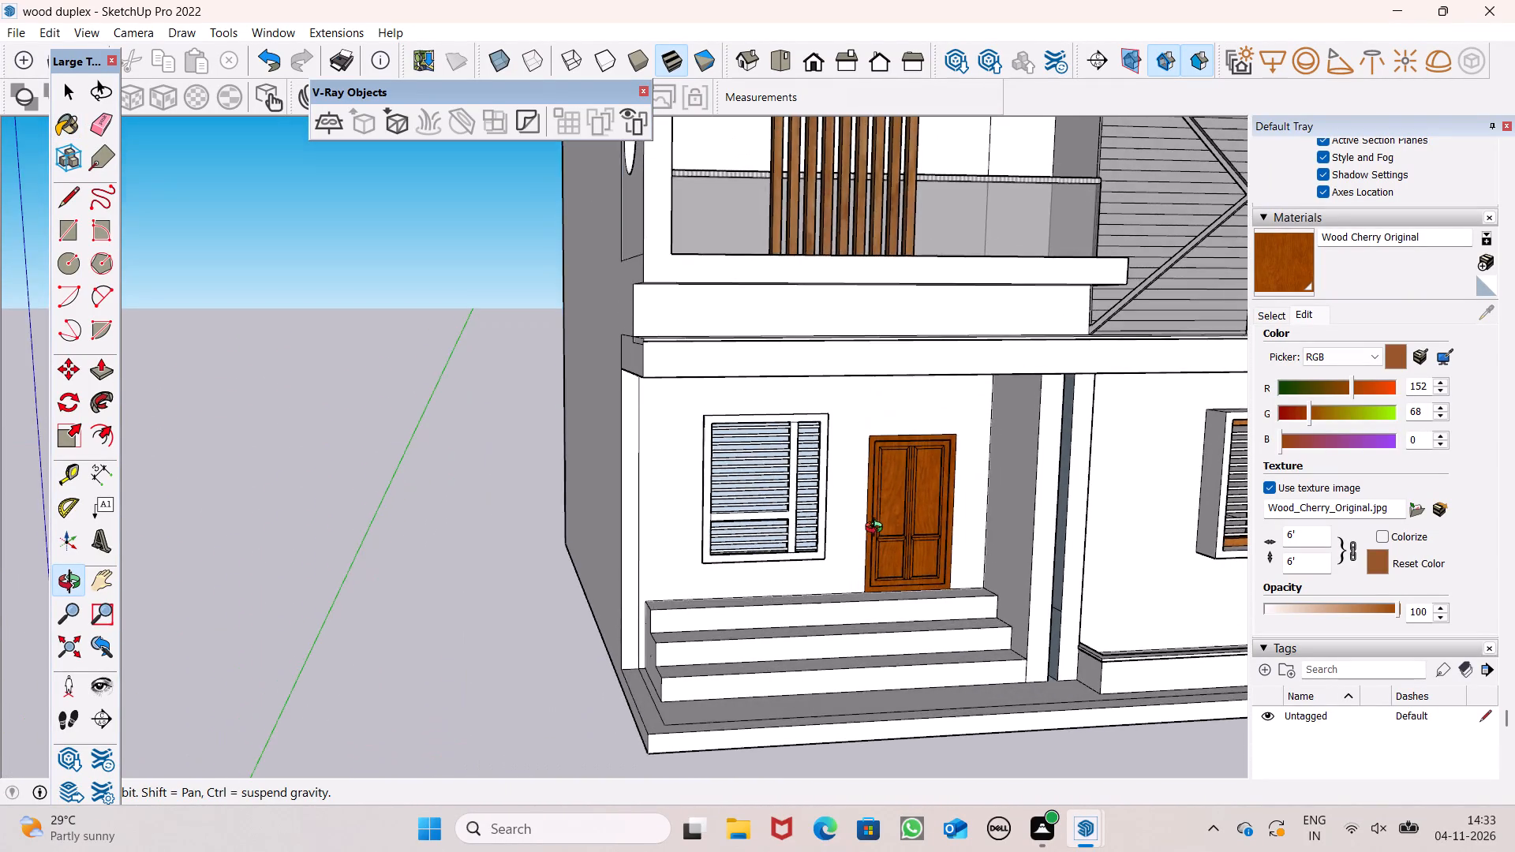
left_click_drag(877, 529, 880, 479, "shift")
scroll(842, 443, "down", 5)
left_click_drag(837, 443, 860, 555, "shift")
left_click_drag(858, 559, 868, 475)
scroll(862, 562, "up", 5)
left_click_drag(862, 562, 873, 529, "shift")
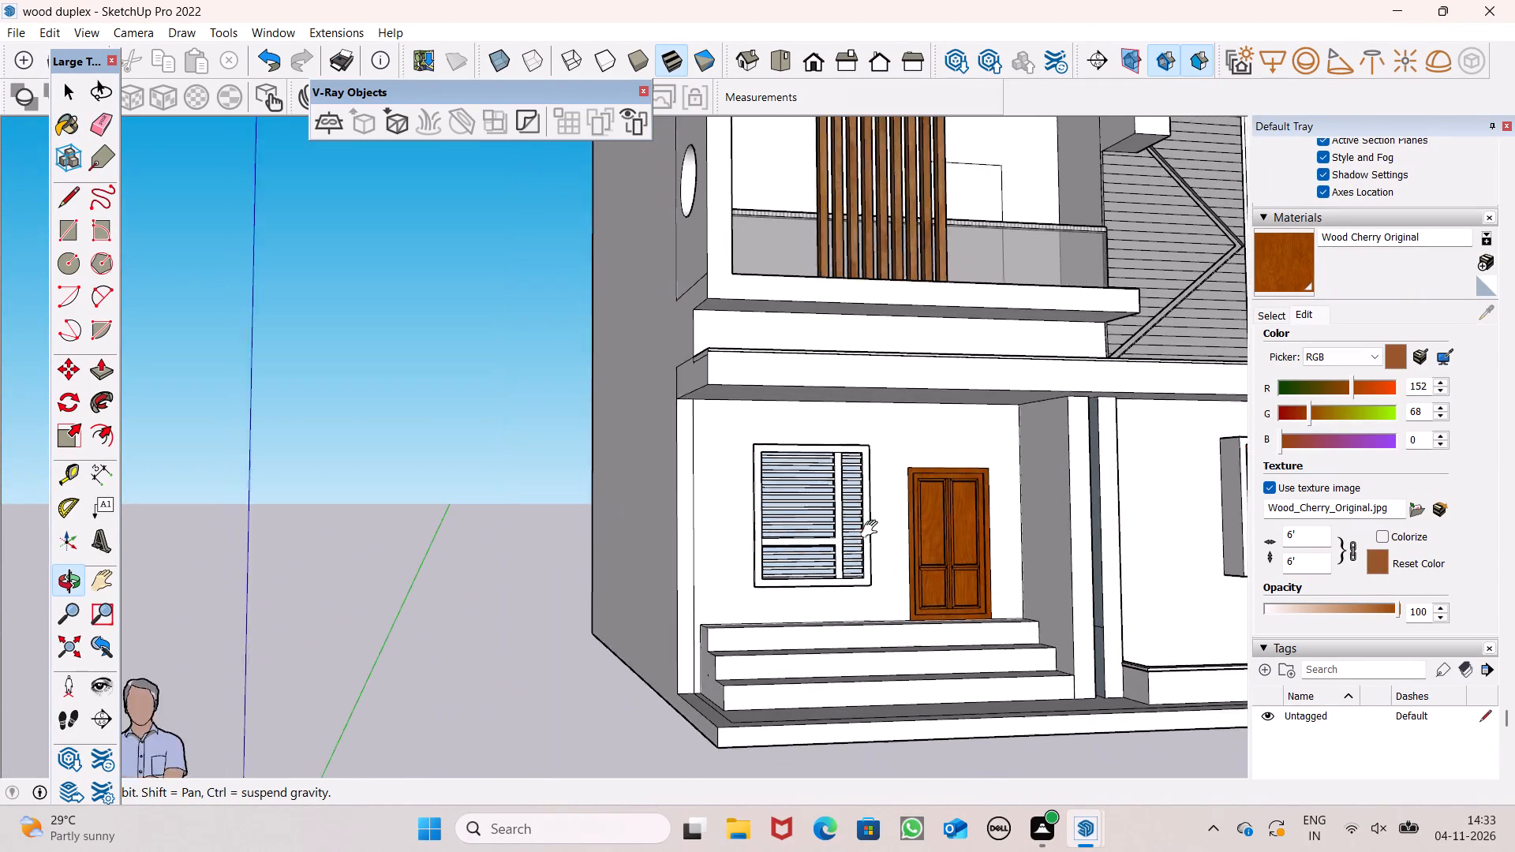
left_click_drag(873, 529, 974, 546, "shift")
left_click_drag(1294, 256, 1286, 258)
scroll(763, 470, "up", 5)
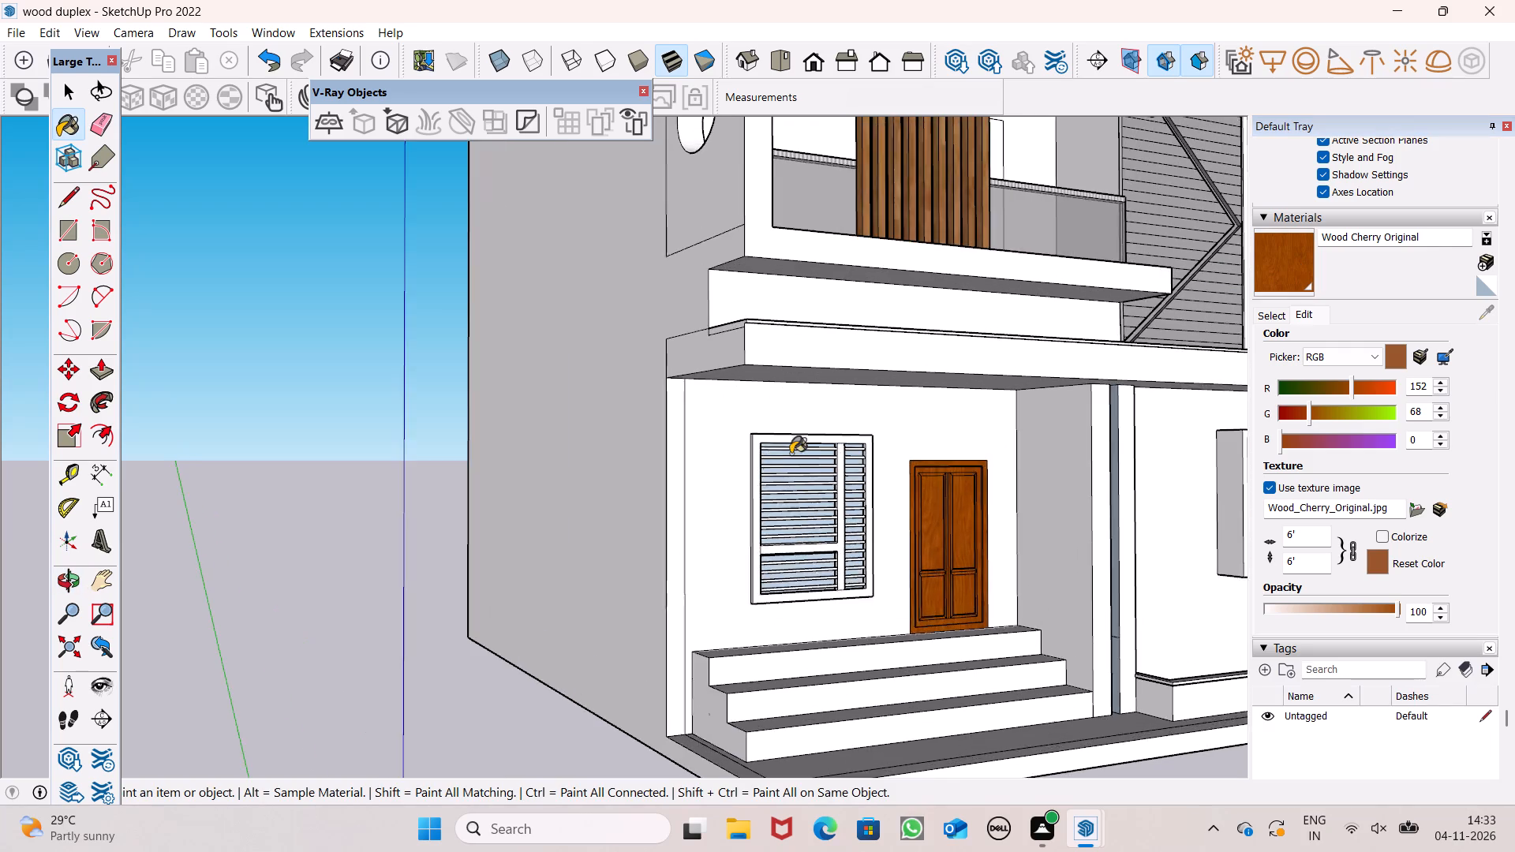
scroll(791, 454, "up", 15)
left_click(726, 414)
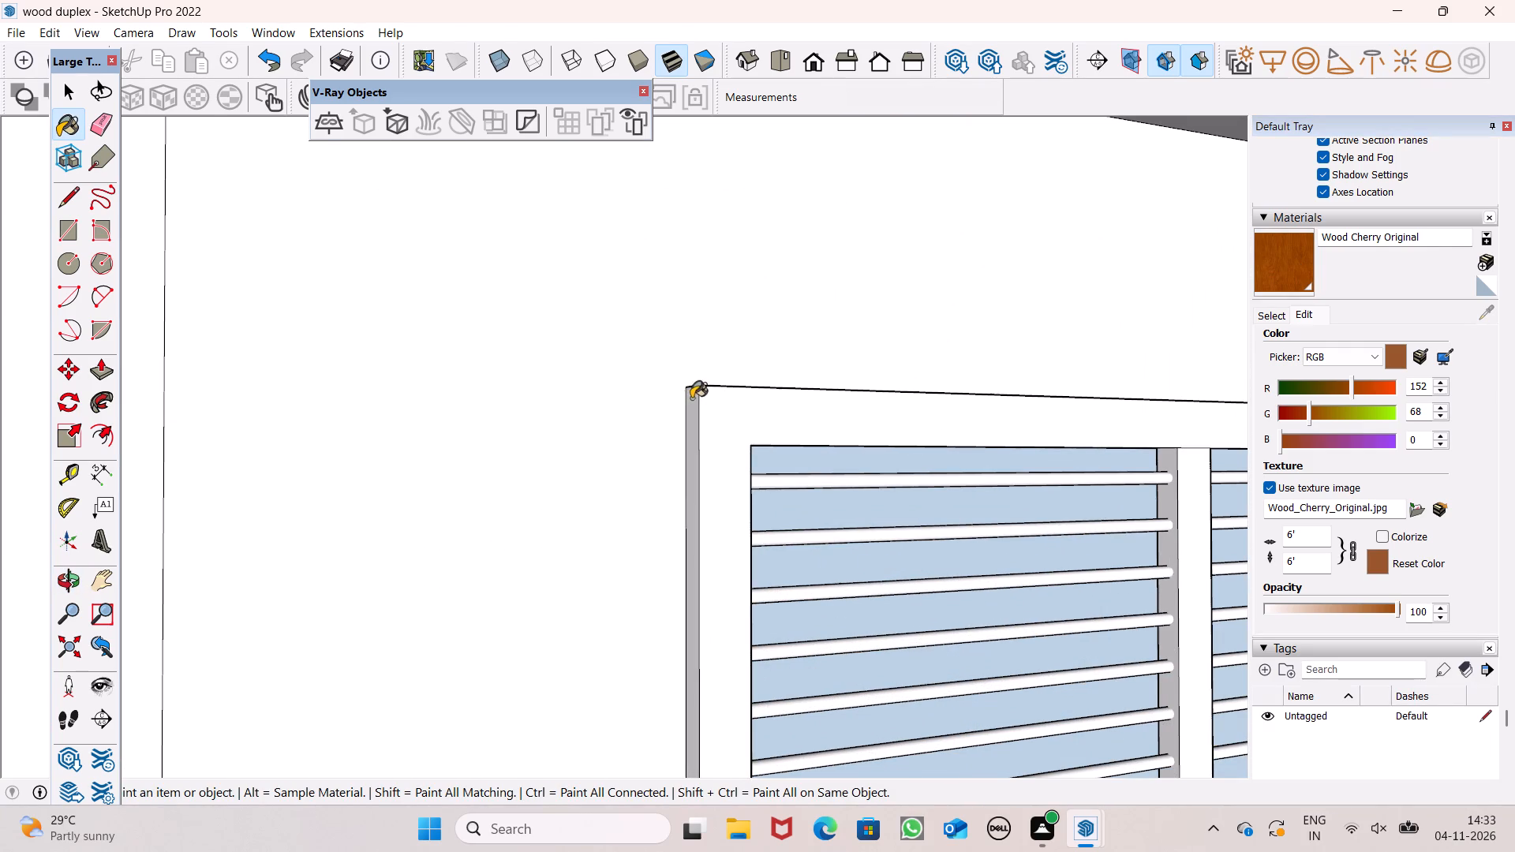
left_click(692, 398)
scroll(623, 380, "down", 7)
scroll(957, 439, "up", 11)
Paint the window's mullion and the inner reveals around its upper openings with Wood Cherry Original.
left_click(941, 425)
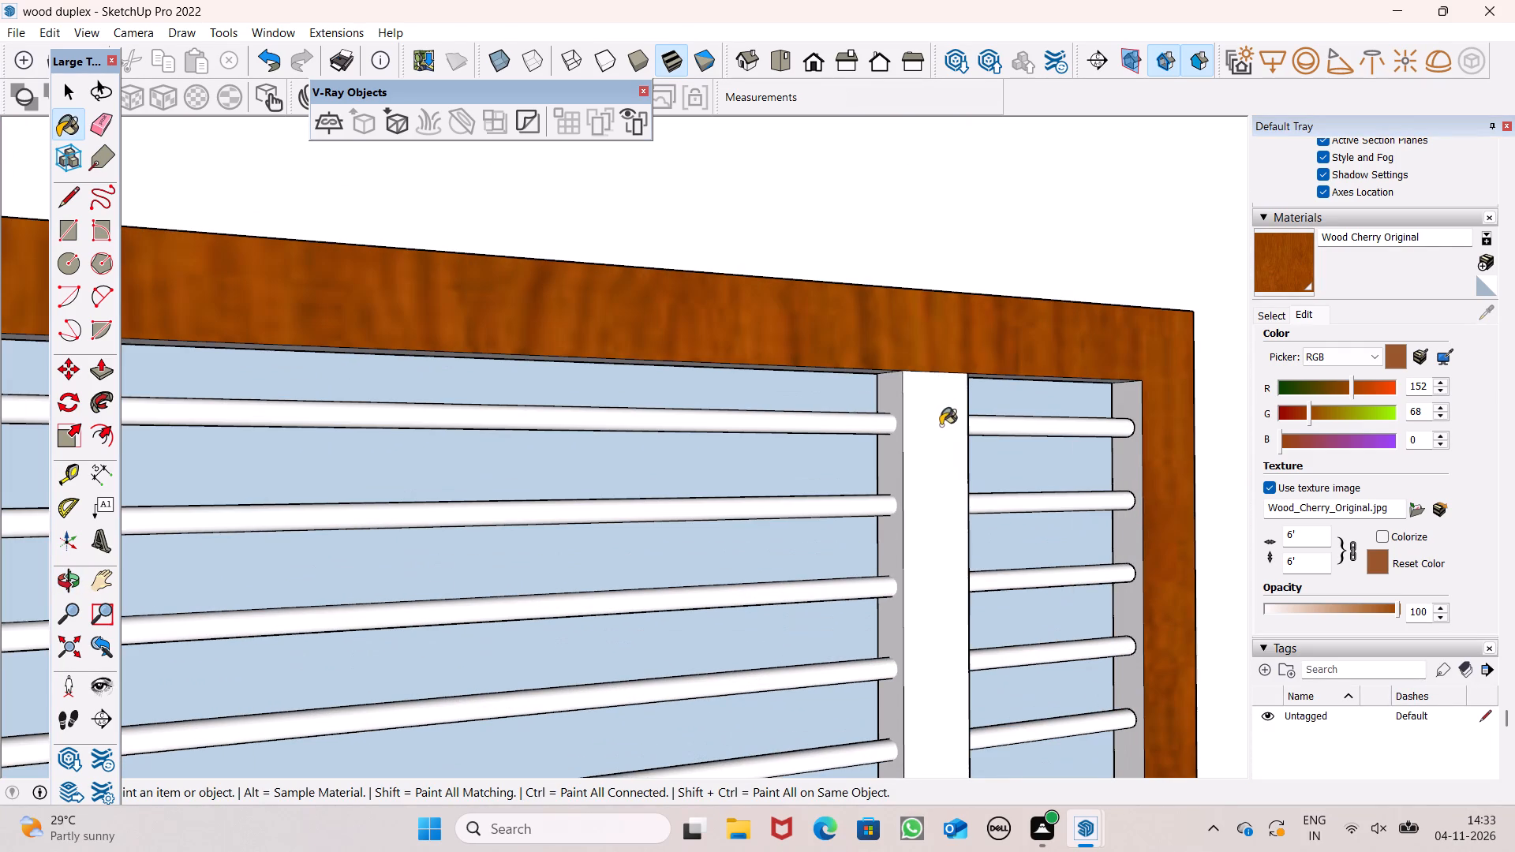
left_click(894, 388)
scroll(875, 372, "up", 7)
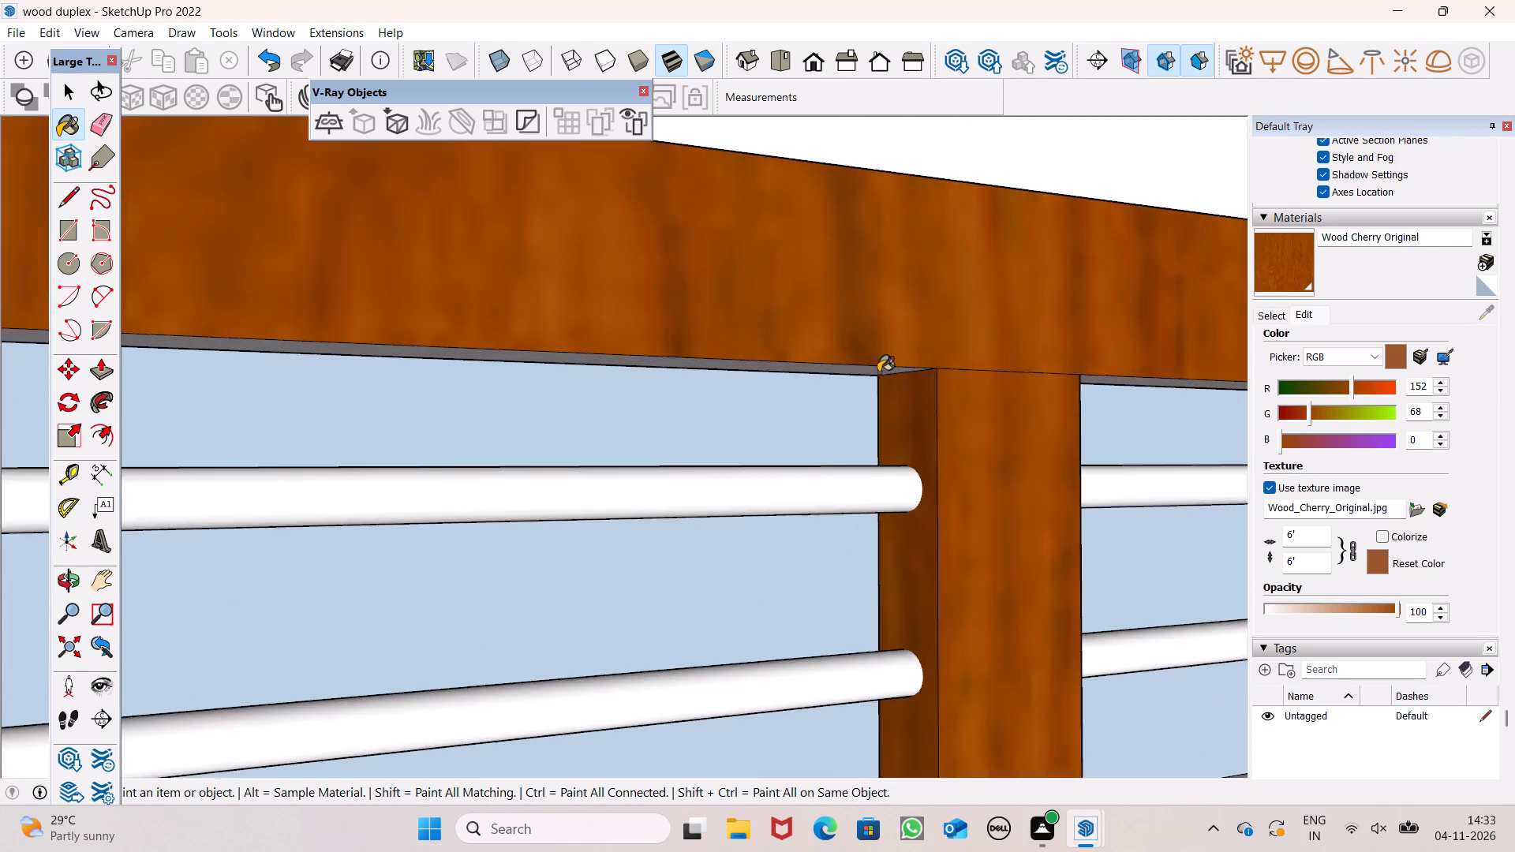
scroll(878, 372, "up", 5)
left_click(907, 366)
scroll(638, 383, "down", 6)
scroll(634, 387, "up", 1)
scroll(631, 389, "down", 3)
scroll(1087, 437, "up", 3)
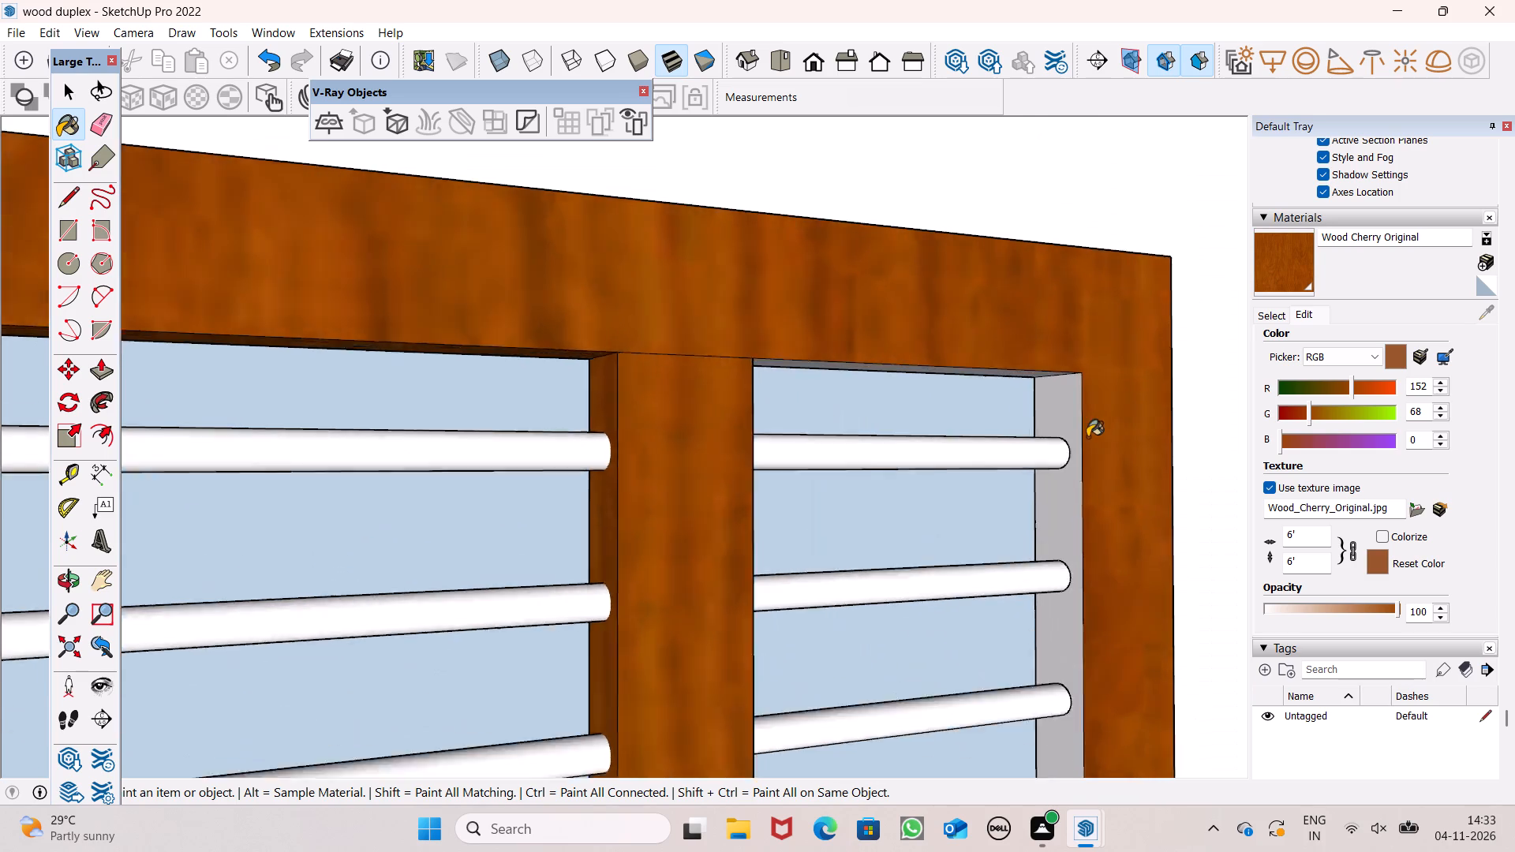
scroll(1087, 437, "up", 7)
left_click(1022, 331)
left_click(1038, 376)
scroll(988, 377, "down", 8)
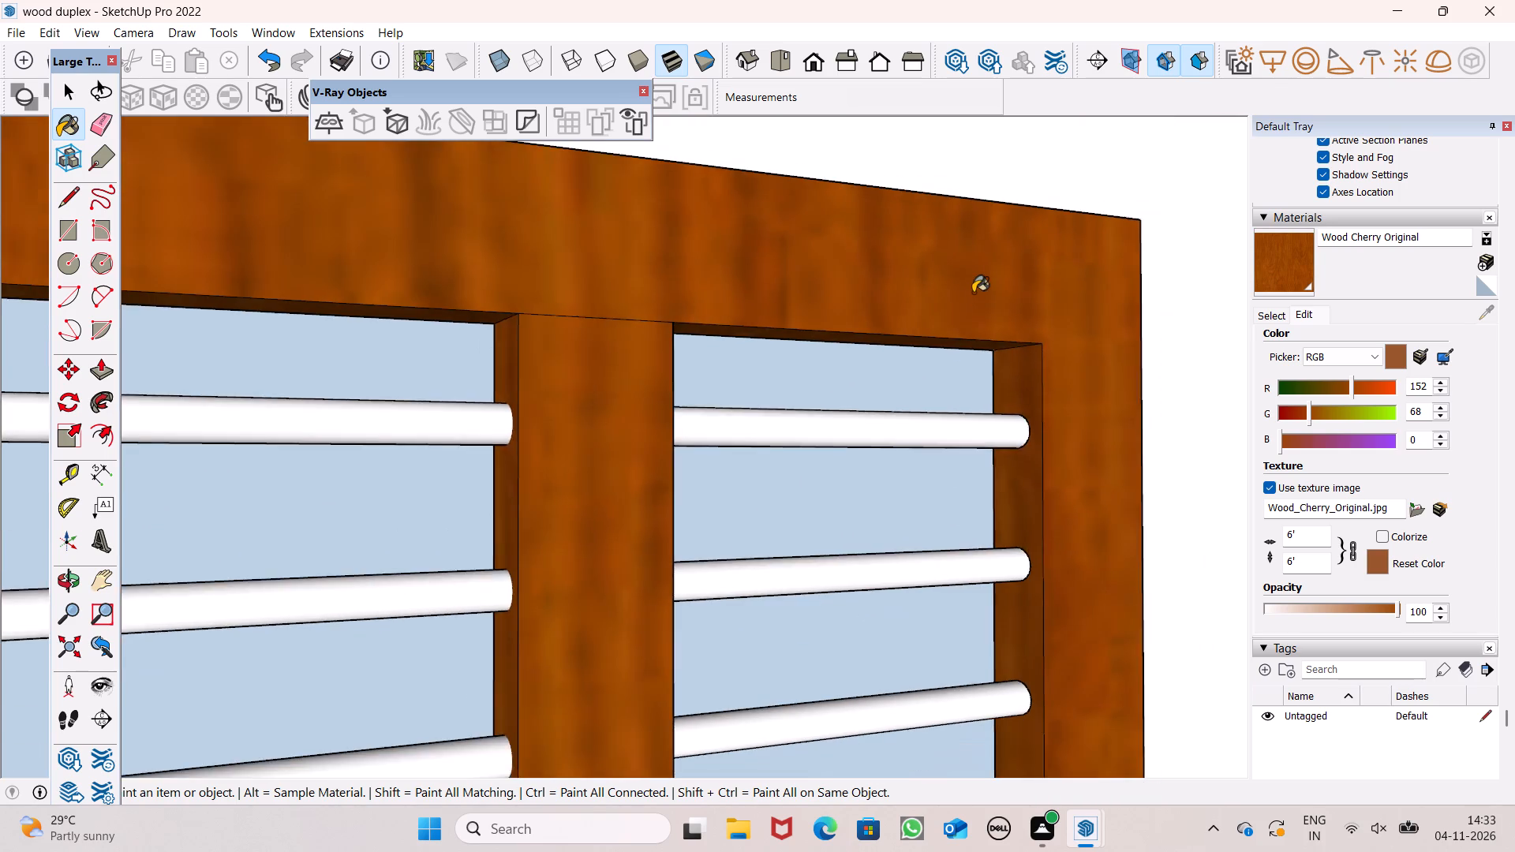
Paint the mullion's inner side face in the lower louvre opening with Wood Cherry Original.
scroll(973, 293, "down", 3)
scroll(969, 286, "up", 1)
scroll(964, 285, "down", 15)
scroll(907, 678, "up", 6)
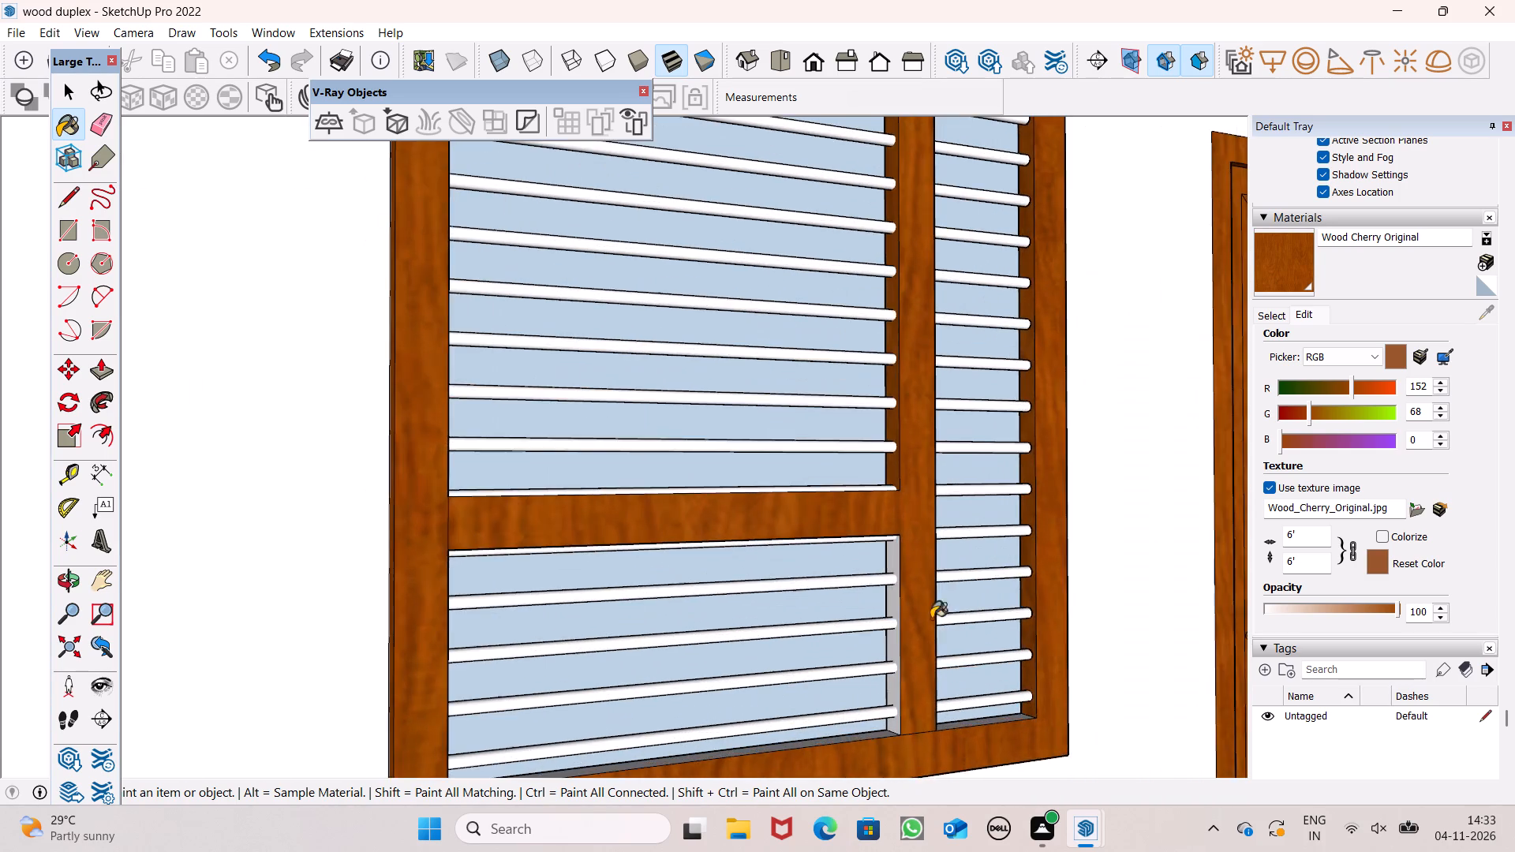
scroll(843, 473, "up", 6)
scroll(904, 506, "up", 5)
scroll(932, 544, "down", 4)
scroll(933, 658, "up", 2)
scroll(933, 658, "down", 1)
scroll(991, 653, "up", 9)
left_click(942, 648)
scroll(870, 574, "down", 5)
scroll(866, 548, "up", 1)
scroll(866, 548, "down", 12)
Paint the window frame's left inner reveals, above and below the crossbar, with Wood Cherry Original.
key("o")
left_click_drag(891, 467, 831, 647)
scroll(951, 514, "down", 6)
left_click_drag(965, 562, 699, 497)
left_click_drag(703, 558, 756, 472, "shift")
scroll(757, 471, "down", 4, "shift")
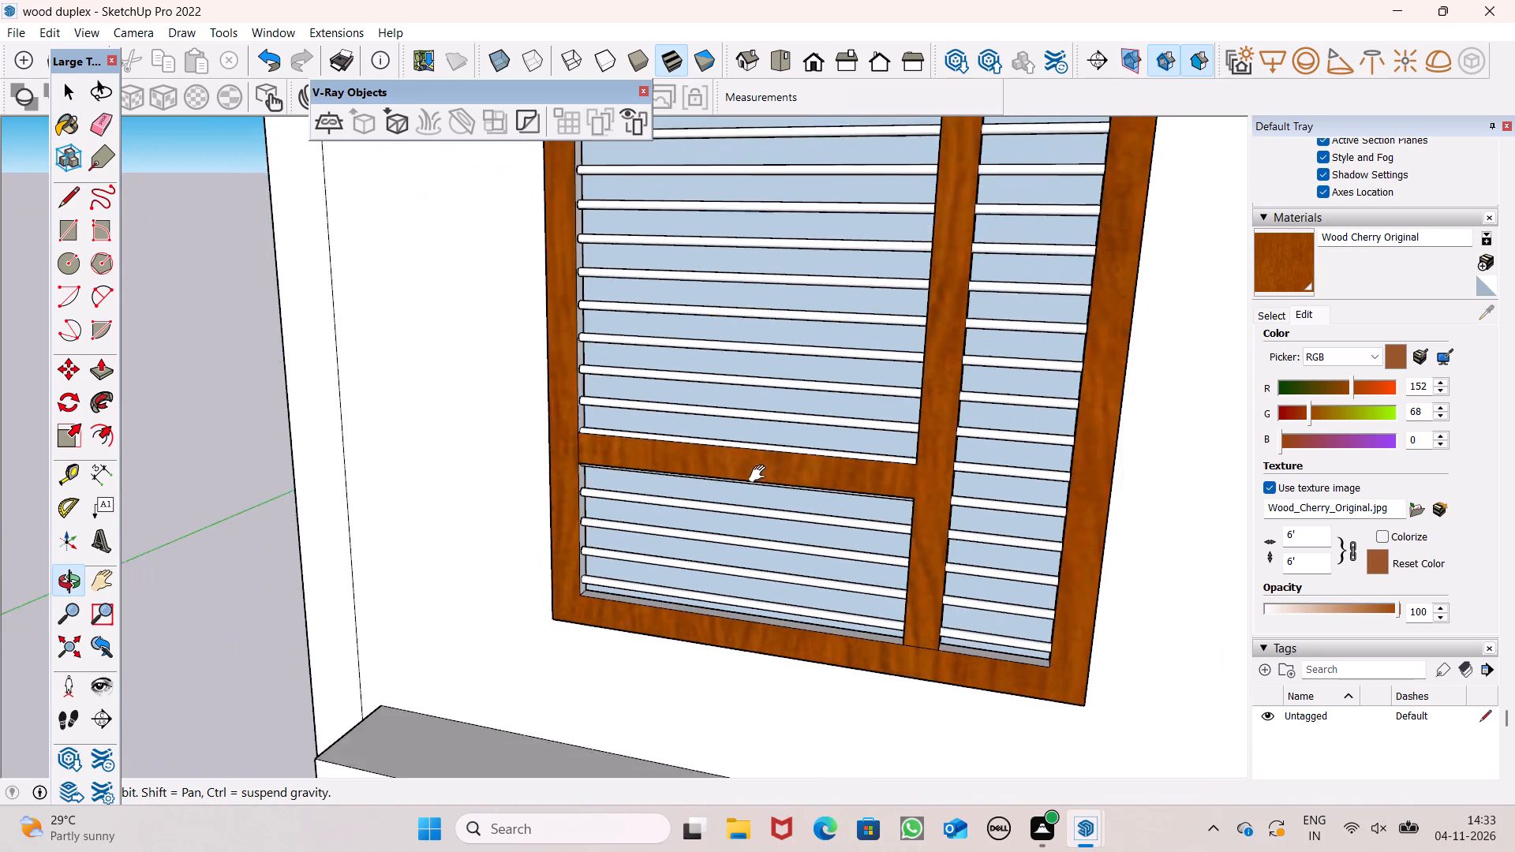
left_click_drag(769, 480, 934, 668, "shift")
left_click_drag(932, 669, 862, 526)
left_click_drag(862, 522, 956, 472, "shift")
left_click_drag(949, 479, 902, 559)
left_click_drag(902, 559, 894, 559)
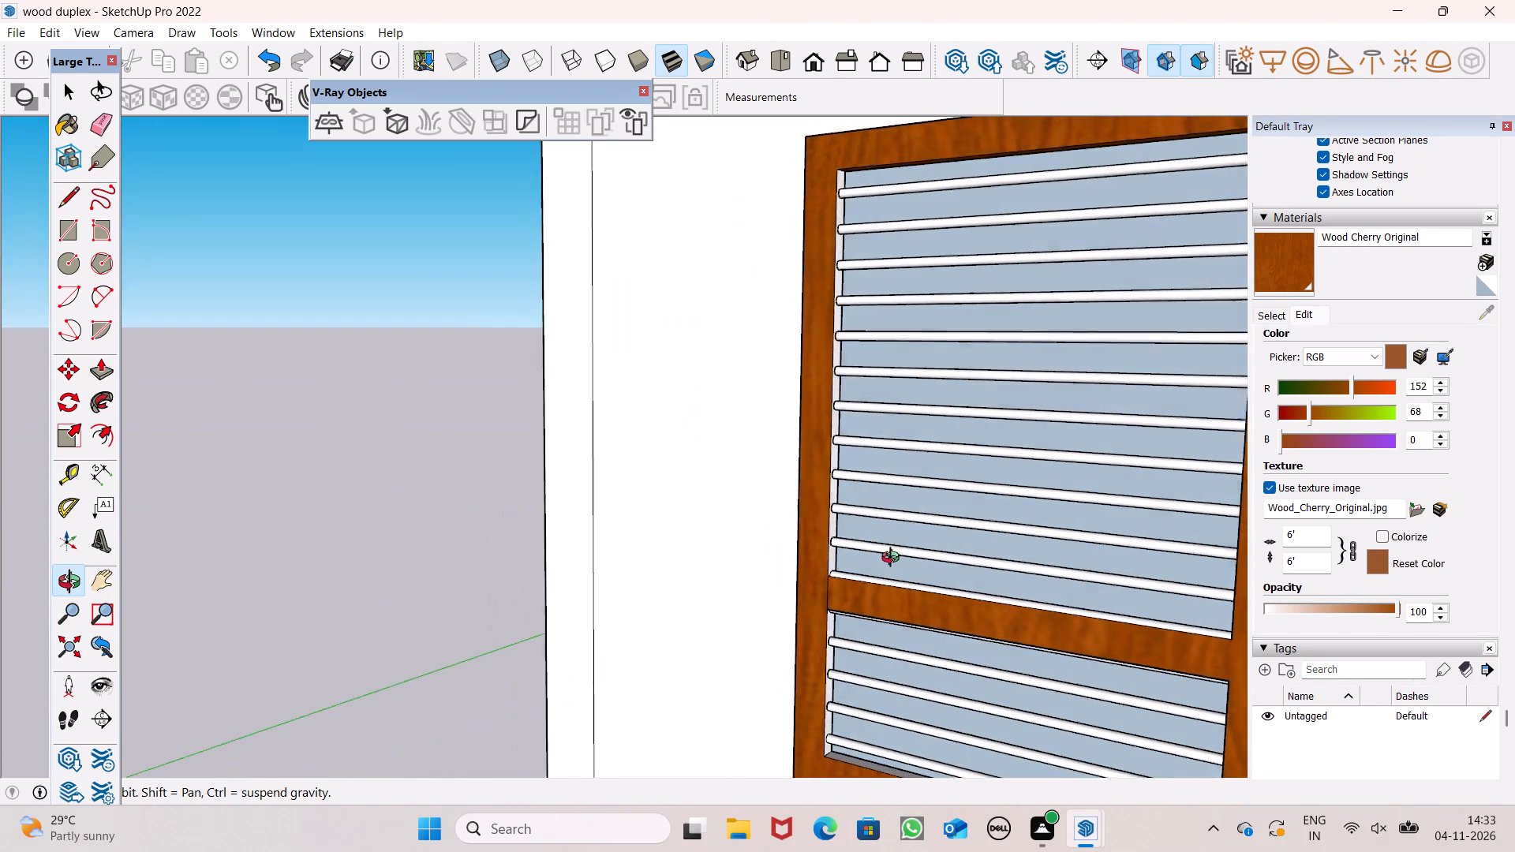
left_click_drag(894, 559, 934, 506)
left_click(1277, 267)
scroll(907, 375, "up", 2)
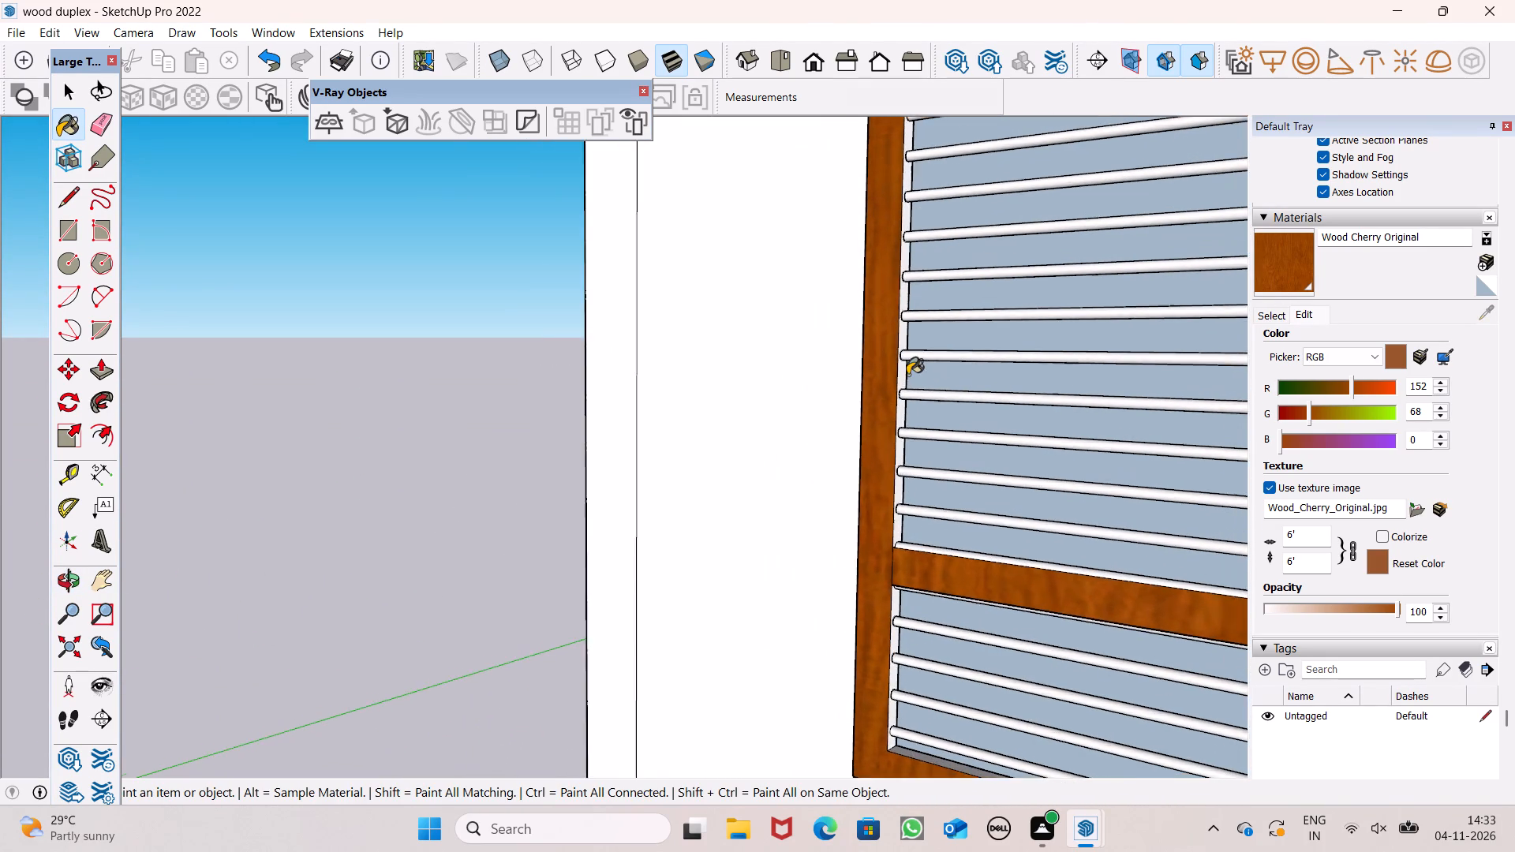
scroll(907, 375, "up", 10)
left_click(896, 365)
scroll(839, 277, "down", 6)
scroll(839, 277, "up", 1)
scroll(838, 277, "down", 7)
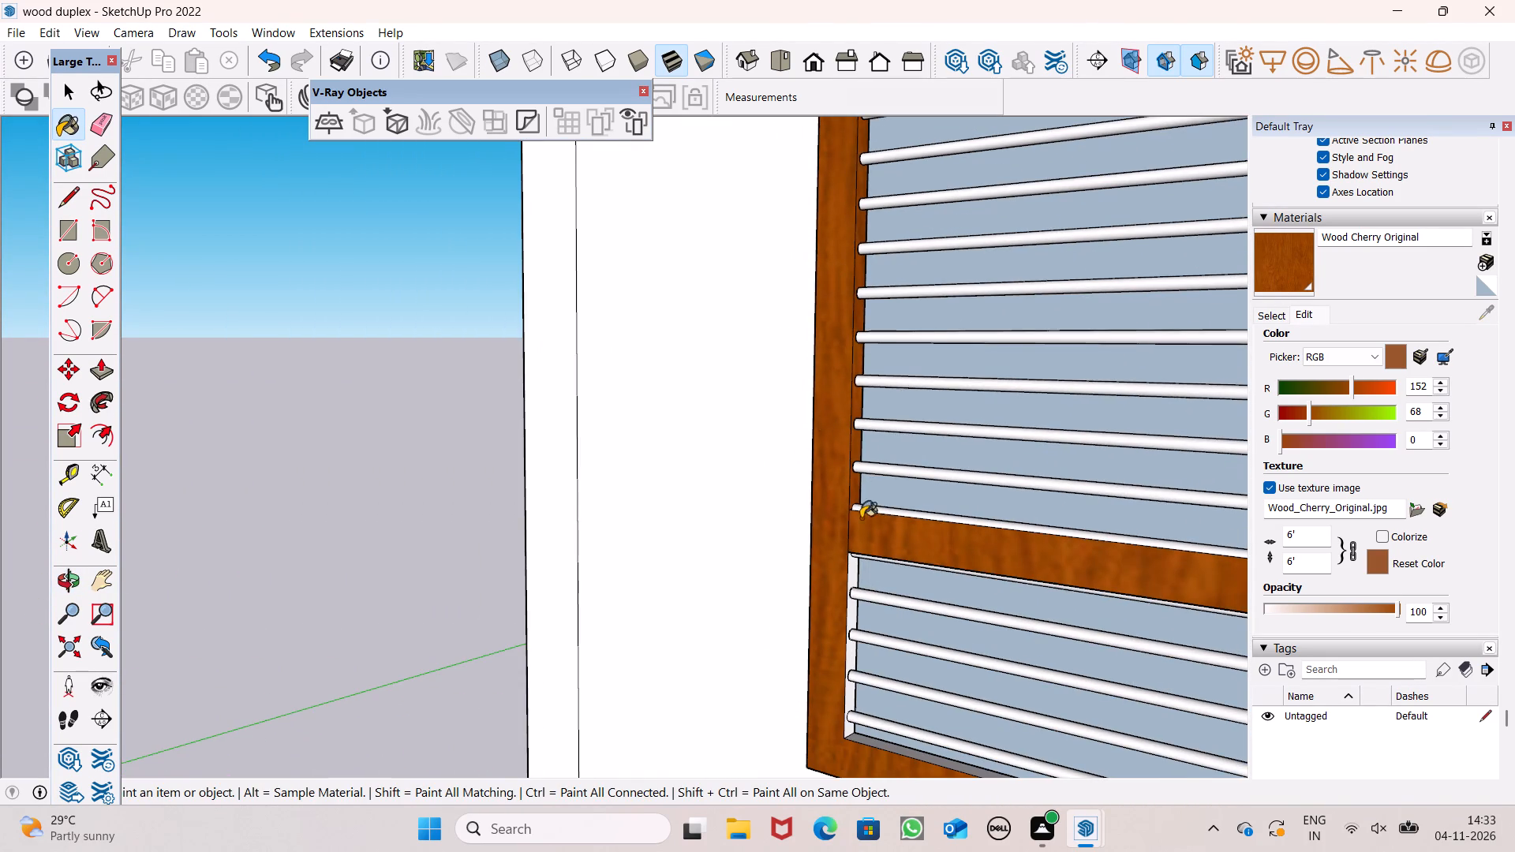
scroll(862, 534, "up", 7)
left_click(856, 539)
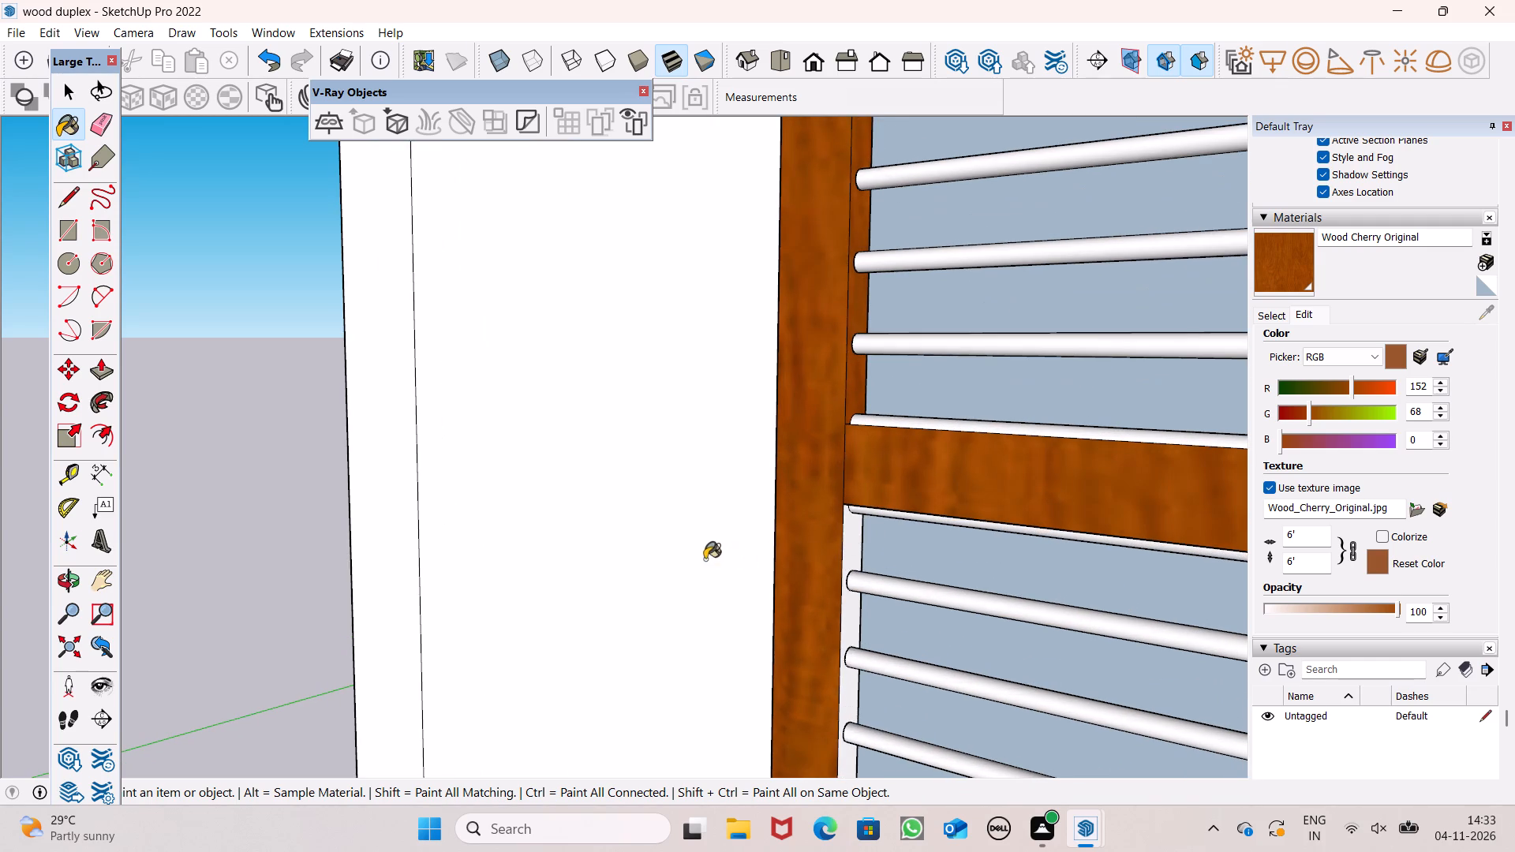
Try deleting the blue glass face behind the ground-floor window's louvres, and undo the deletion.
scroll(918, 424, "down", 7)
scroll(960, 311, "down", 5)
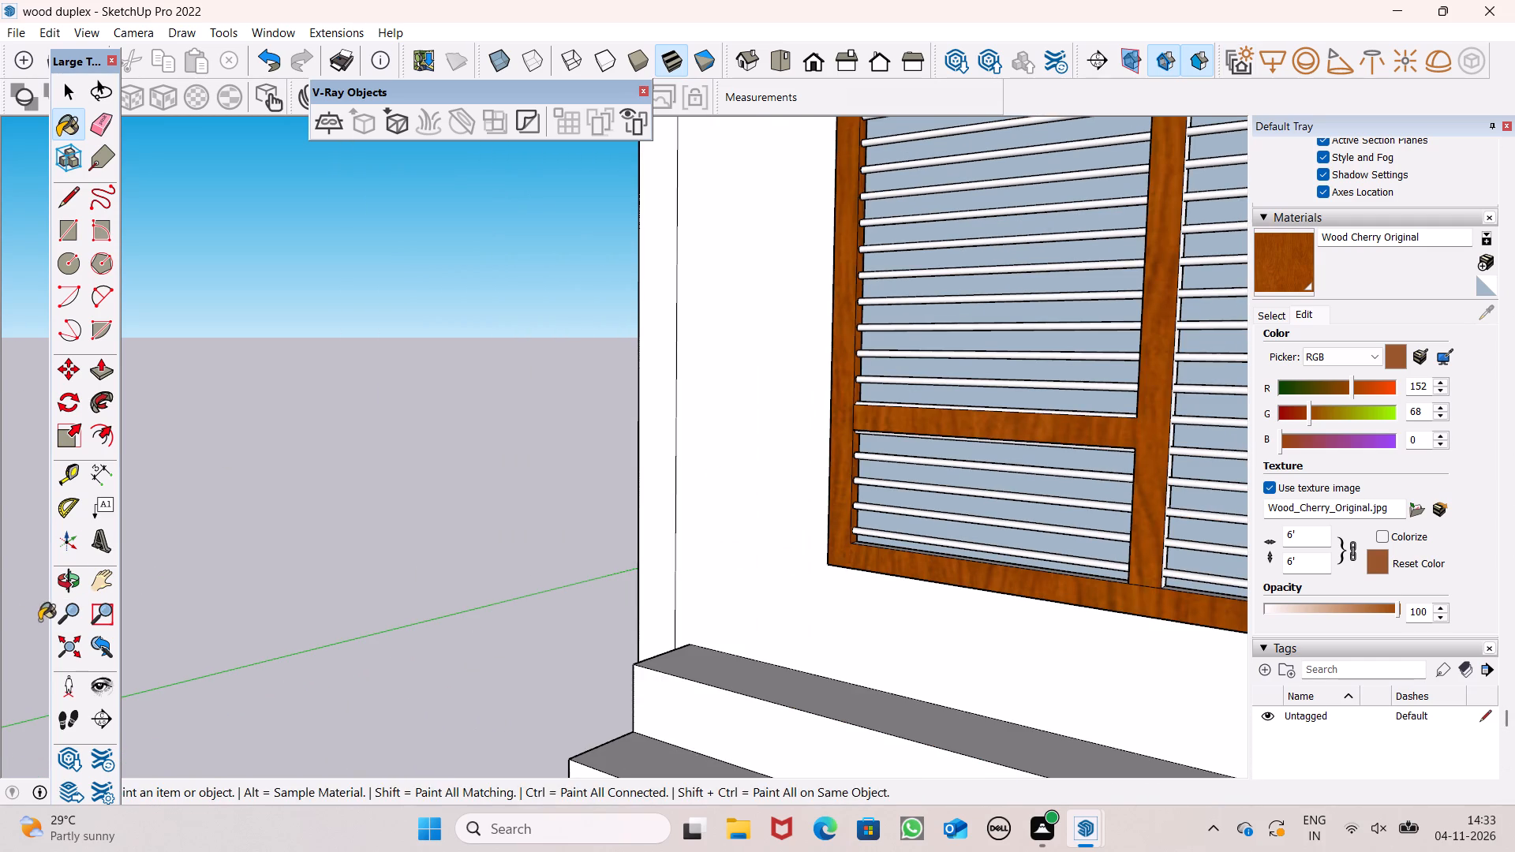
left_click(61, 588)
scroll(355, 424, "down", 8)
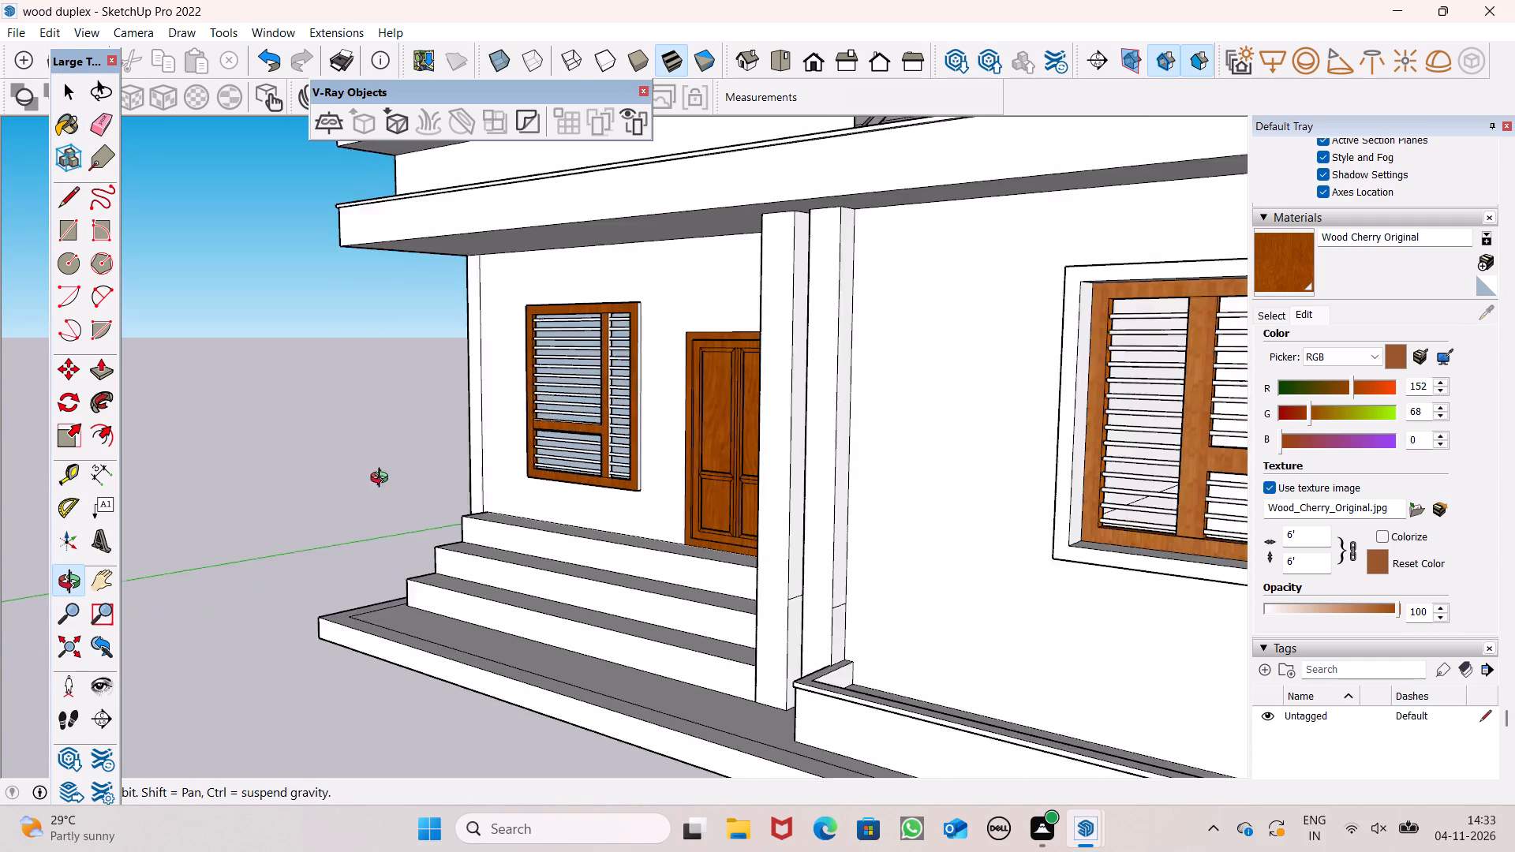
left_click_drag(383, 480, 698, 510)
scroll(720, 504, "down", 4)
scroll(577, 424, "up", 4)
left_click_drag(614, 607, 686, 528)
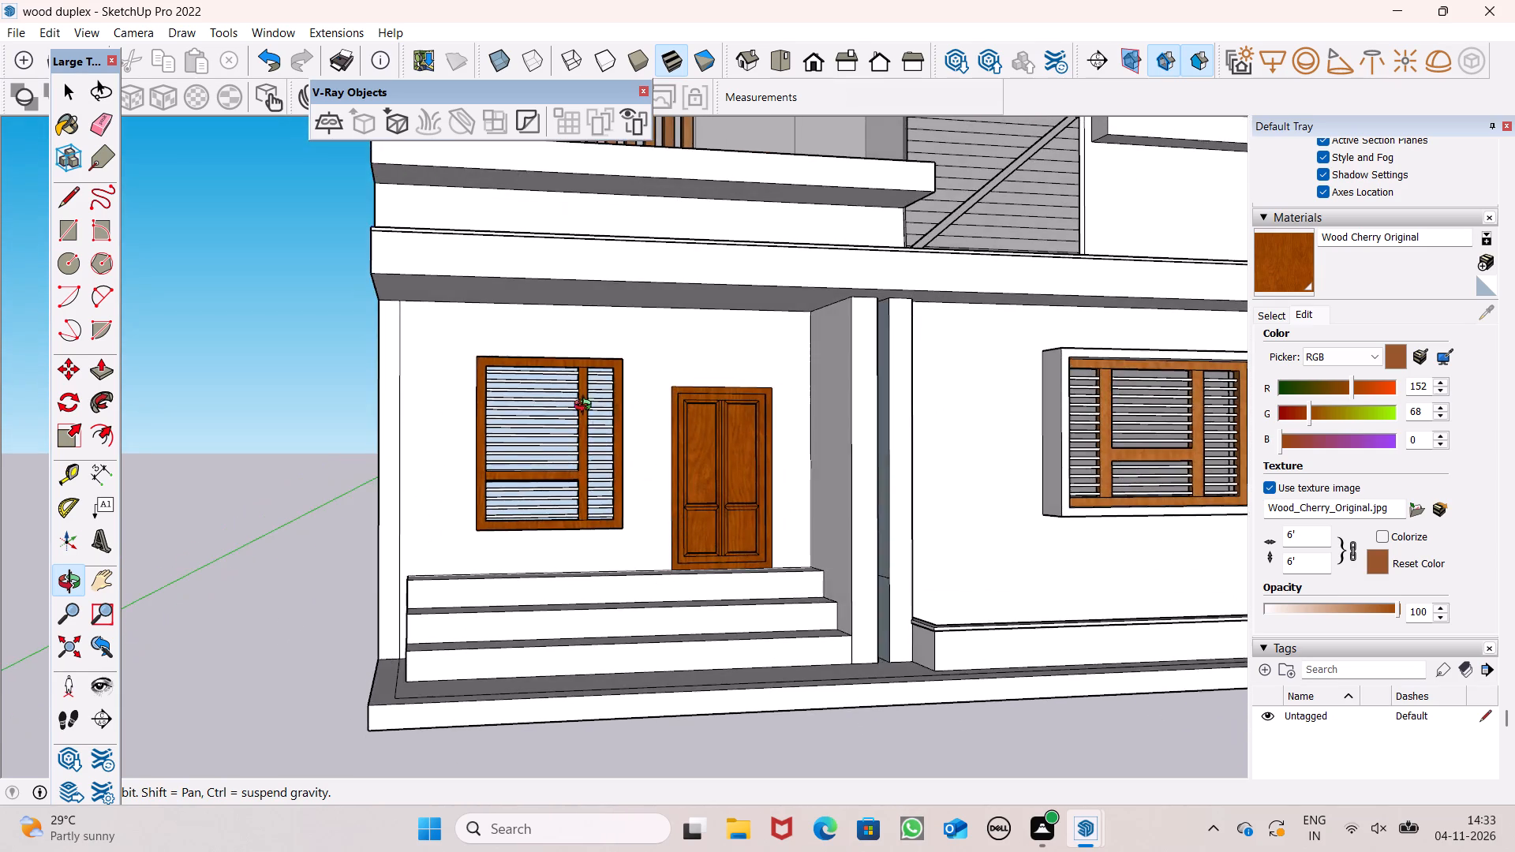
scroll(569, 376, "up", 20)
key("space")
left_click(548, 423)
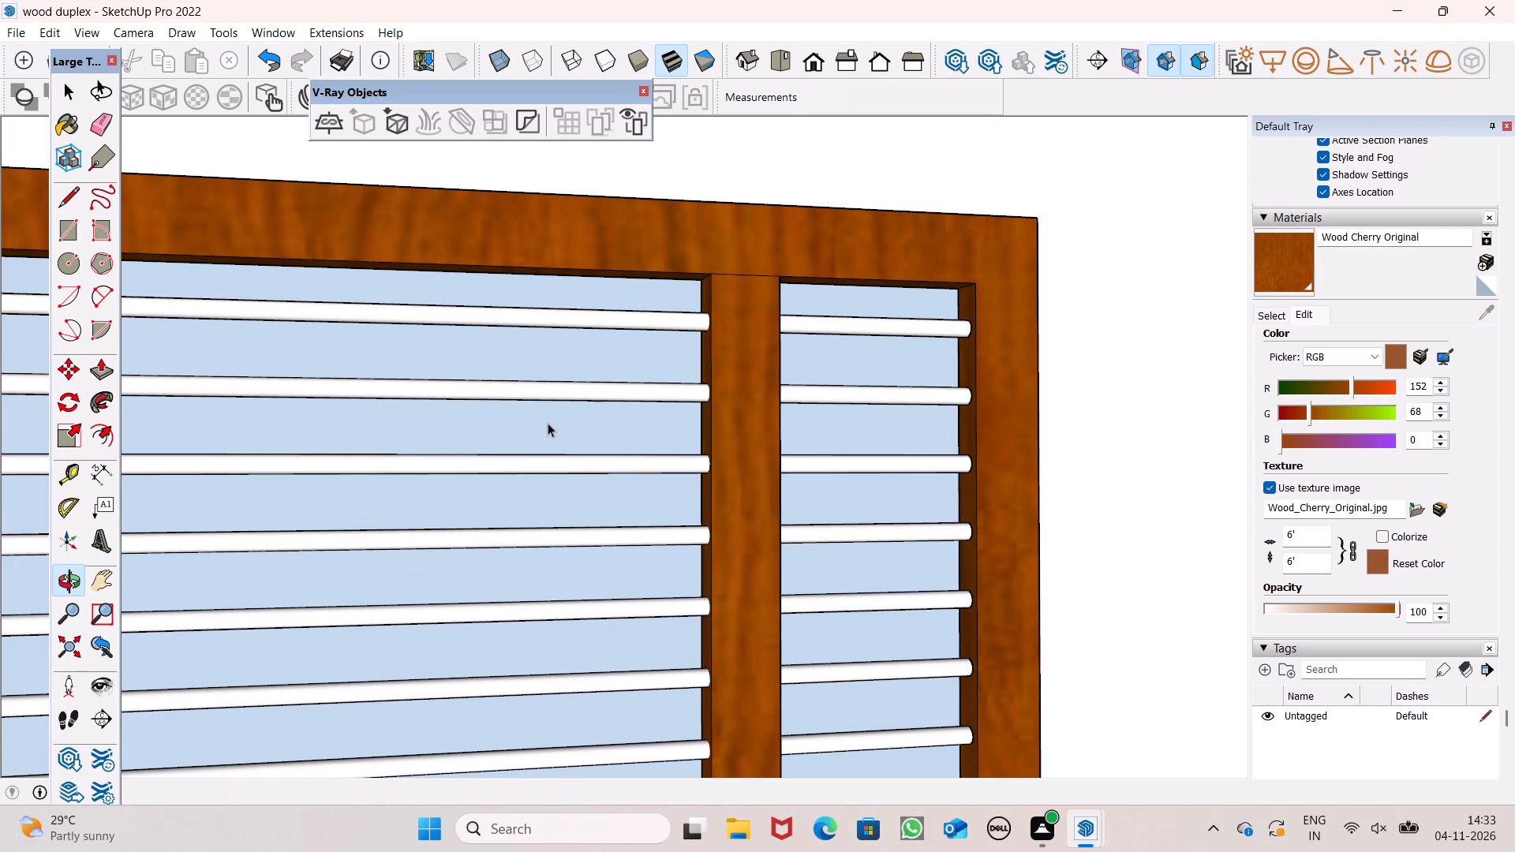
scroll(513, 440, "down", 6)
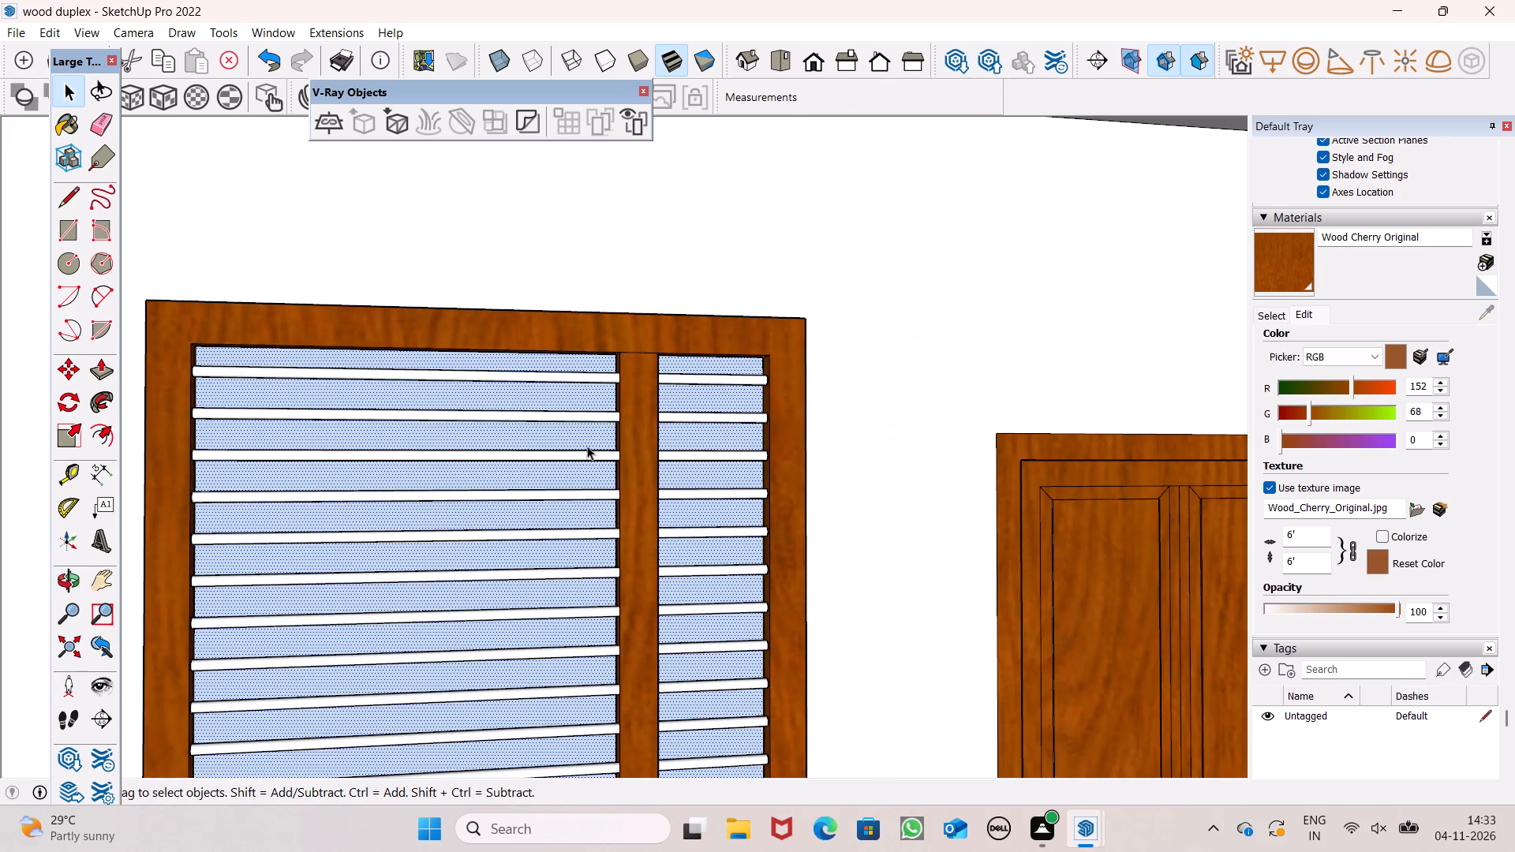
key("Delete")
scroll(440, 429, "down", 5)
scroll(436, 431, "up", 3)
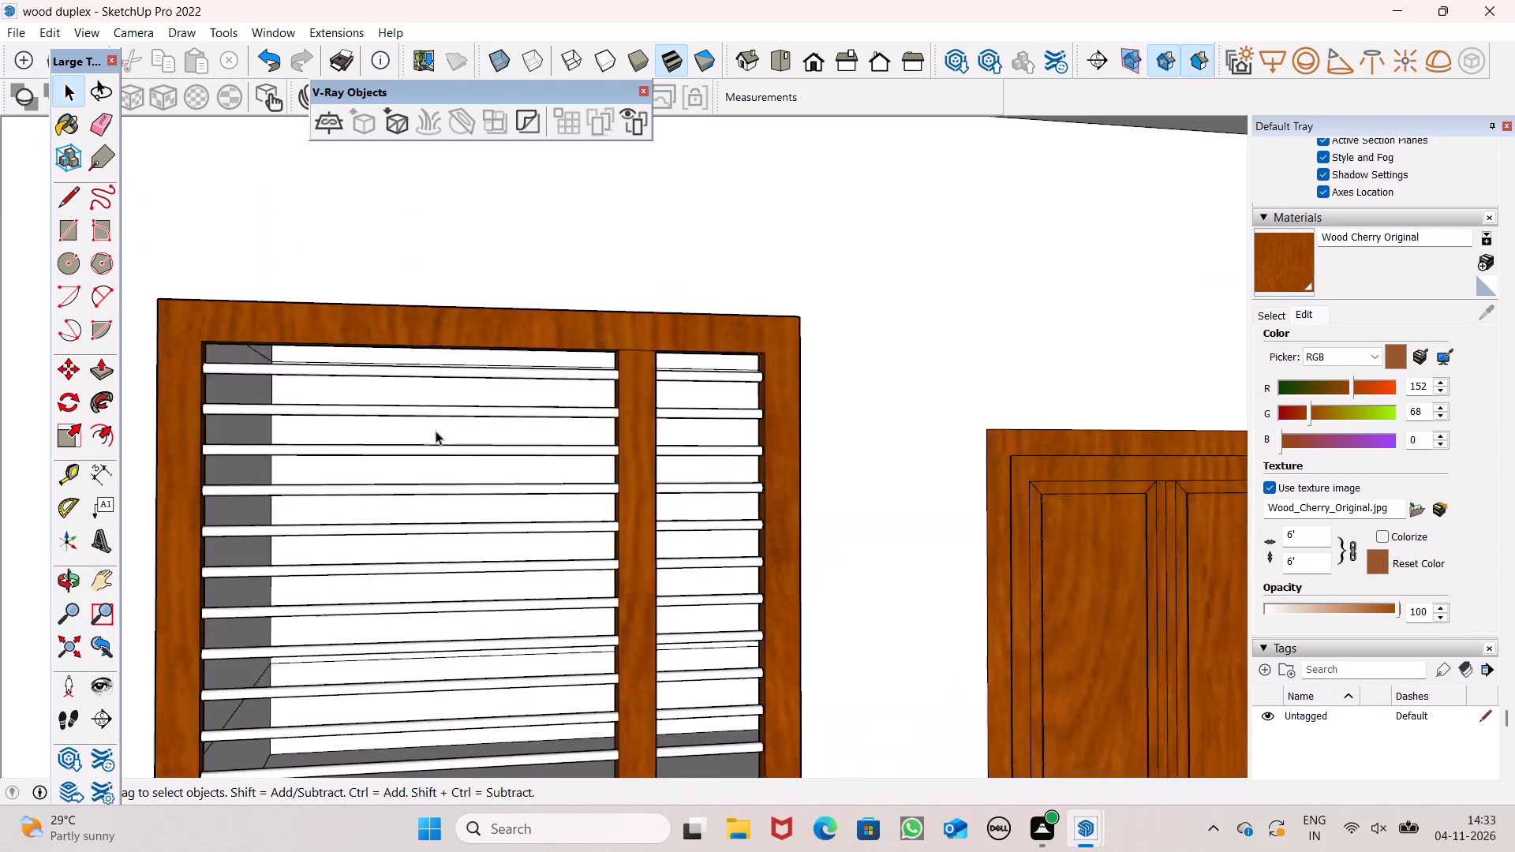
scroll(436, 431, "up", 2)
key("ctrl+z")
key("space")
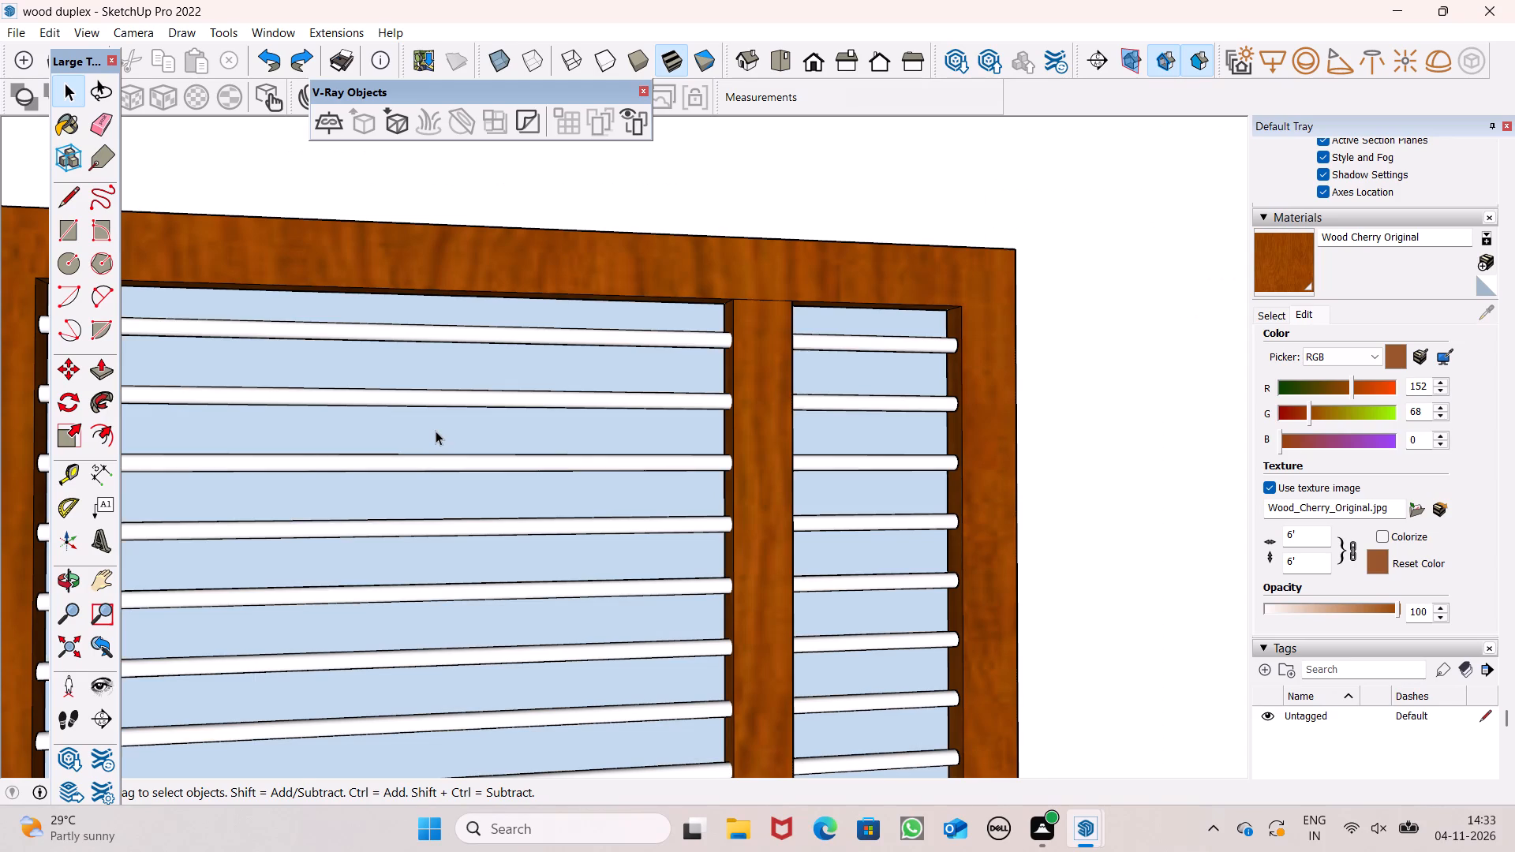
Examine the painted ground-floor window and door within the whole front facade.
key("o")
scroll(466, 398, "down", 6)
left_click_drag(579, 453, 518, 472)
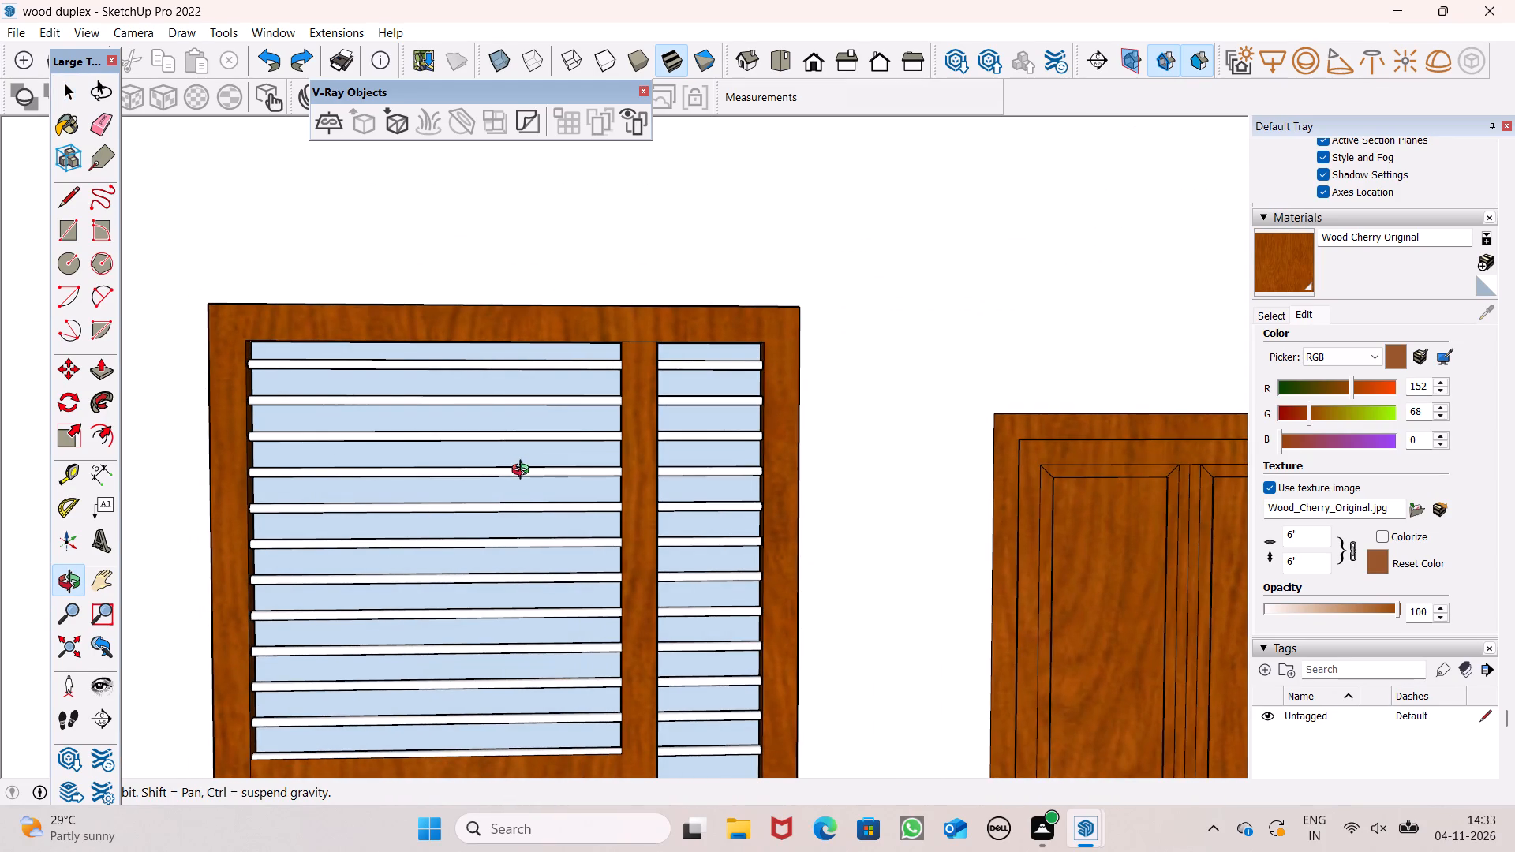
left_click_drag(582, 427, 590, 538)
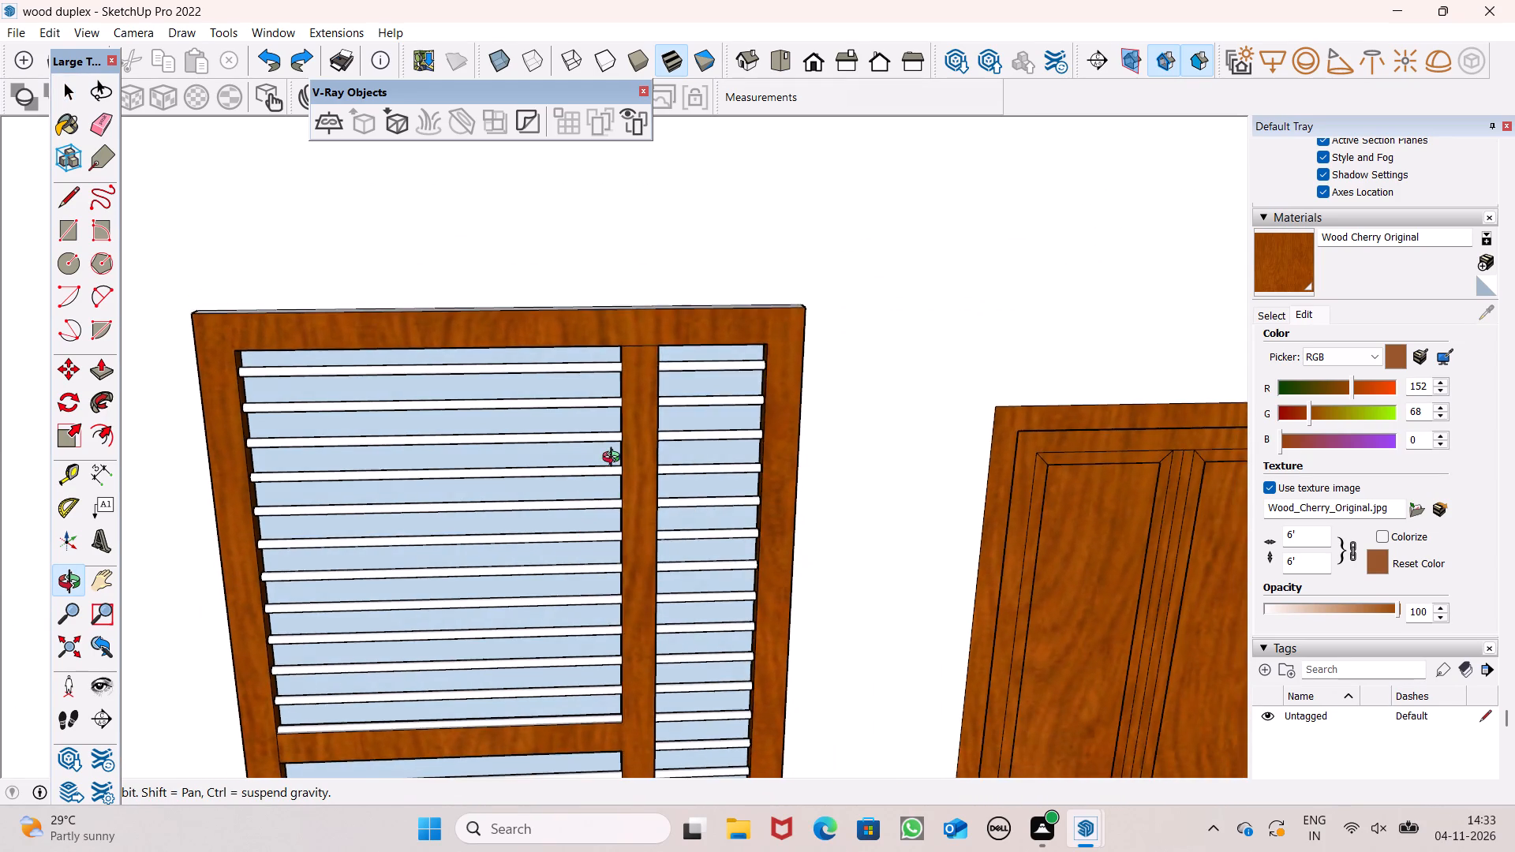
scroll(615, 459, "down", 8)
left_click_drag(544, 562, 583, 448)
scroll(585, 446, "down", 4)
scroll(377, 458, "down", 3)
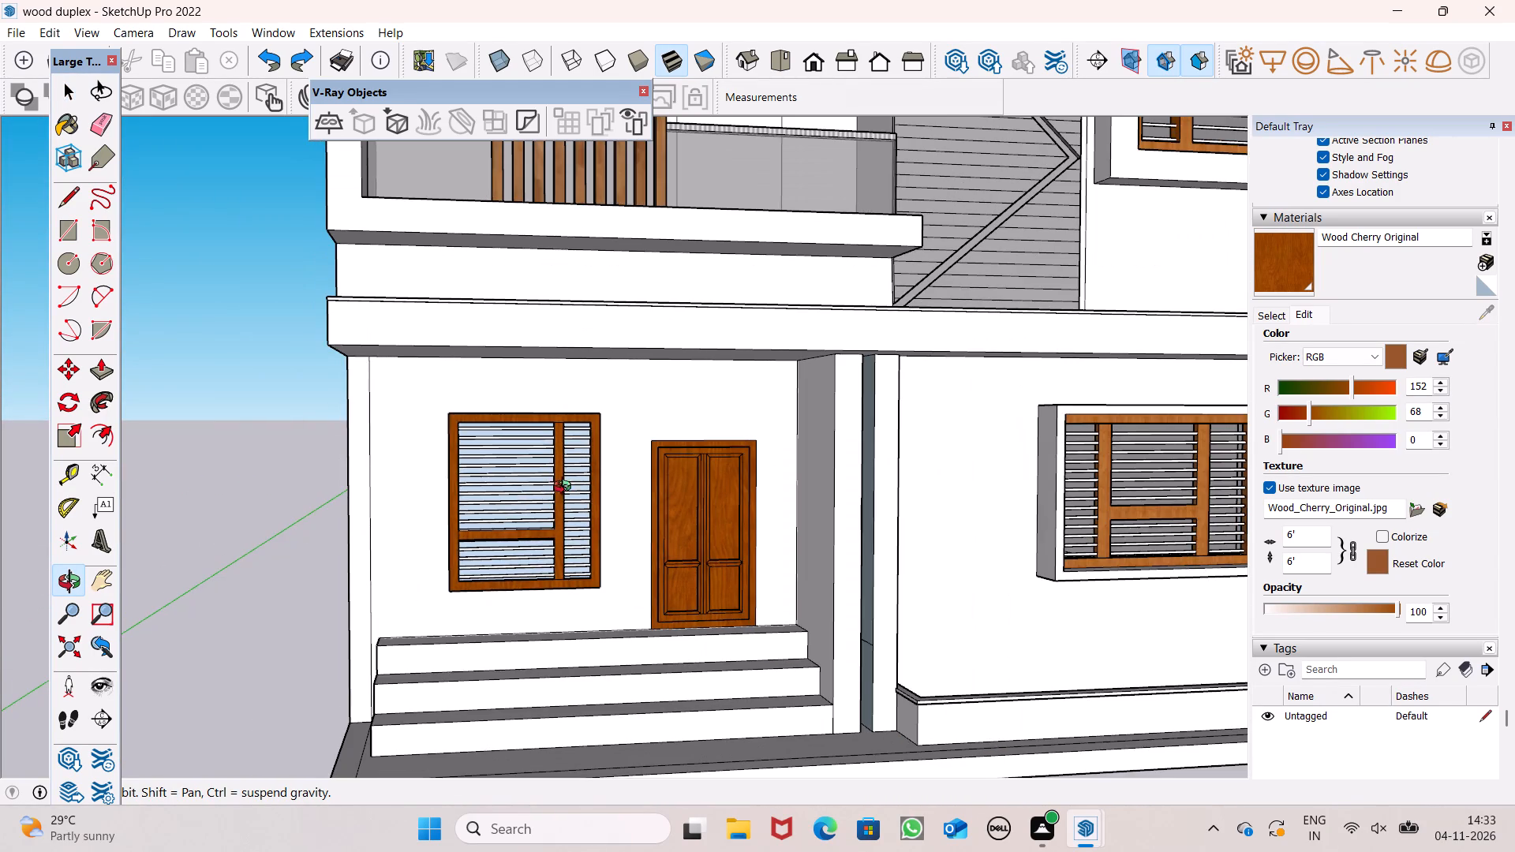
scroll(317, 458, "down", 4)
scroll(595, 485, "up", 1)
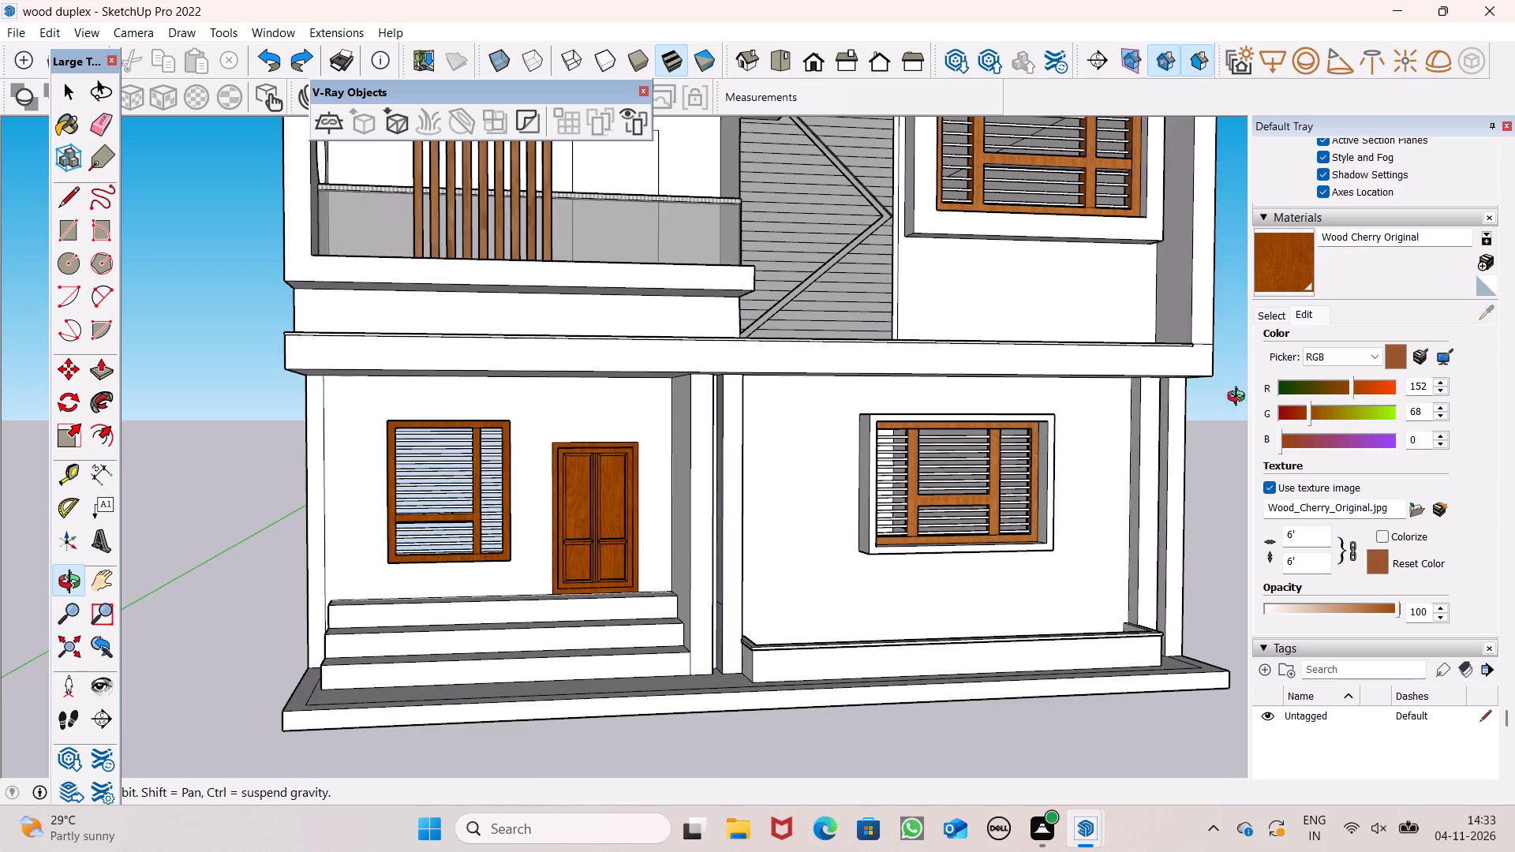
scroll(887, 561, "down", 3)
left_click_drag(826, 577, 814, 632)
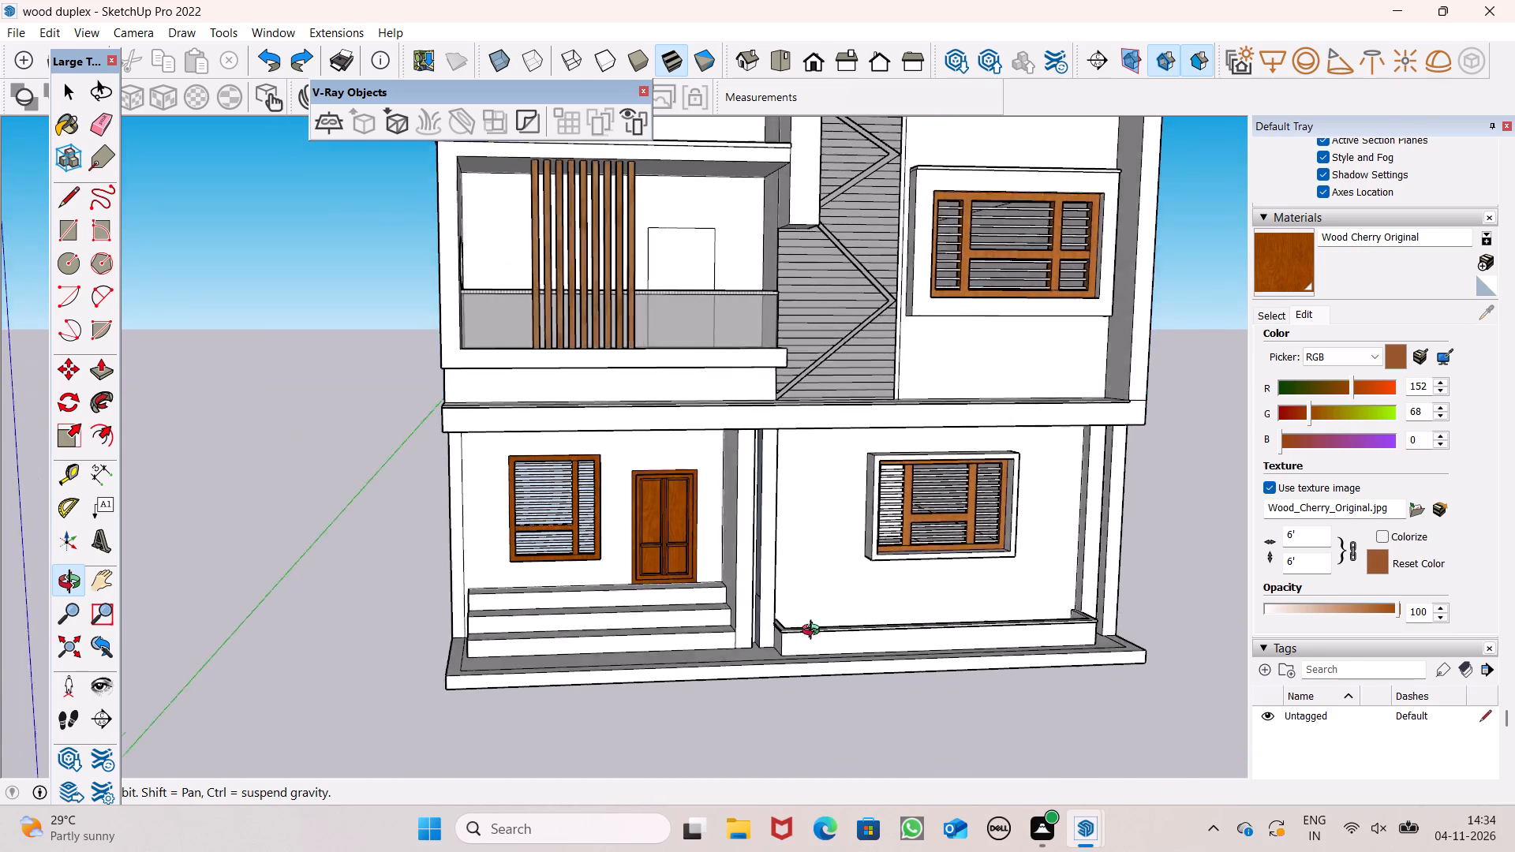
left_click_drag(814, 632, 821, 645)
scroll(841, 656, "down", 5)
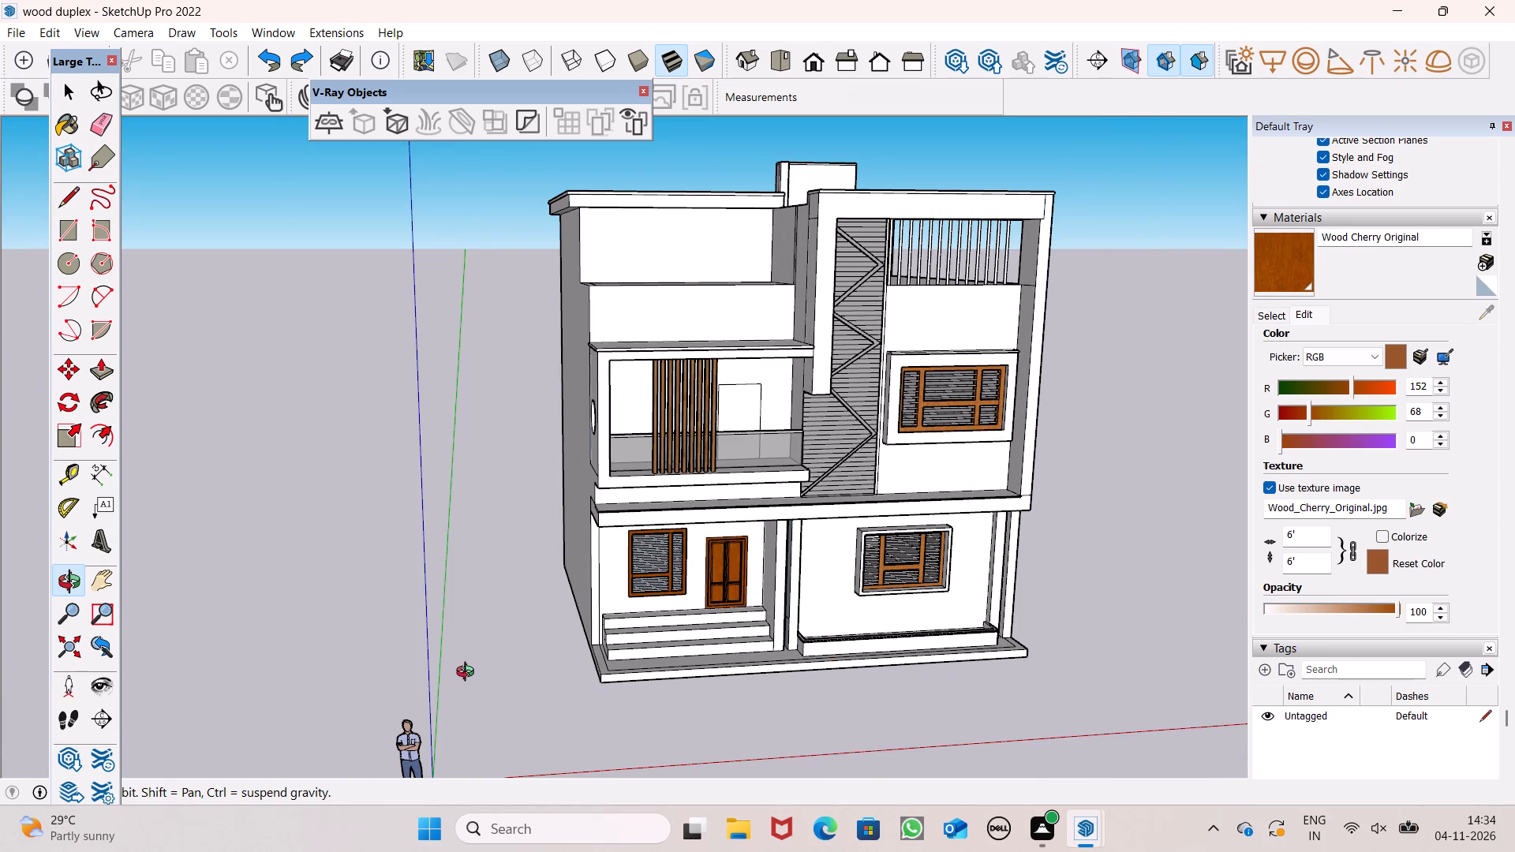
left_click_drag(563, 609, 558, 574)
Offset the door outline on the first-floor balcony's back wall inward by about 2 13/16".
scroll(721, 428, "up", 11)
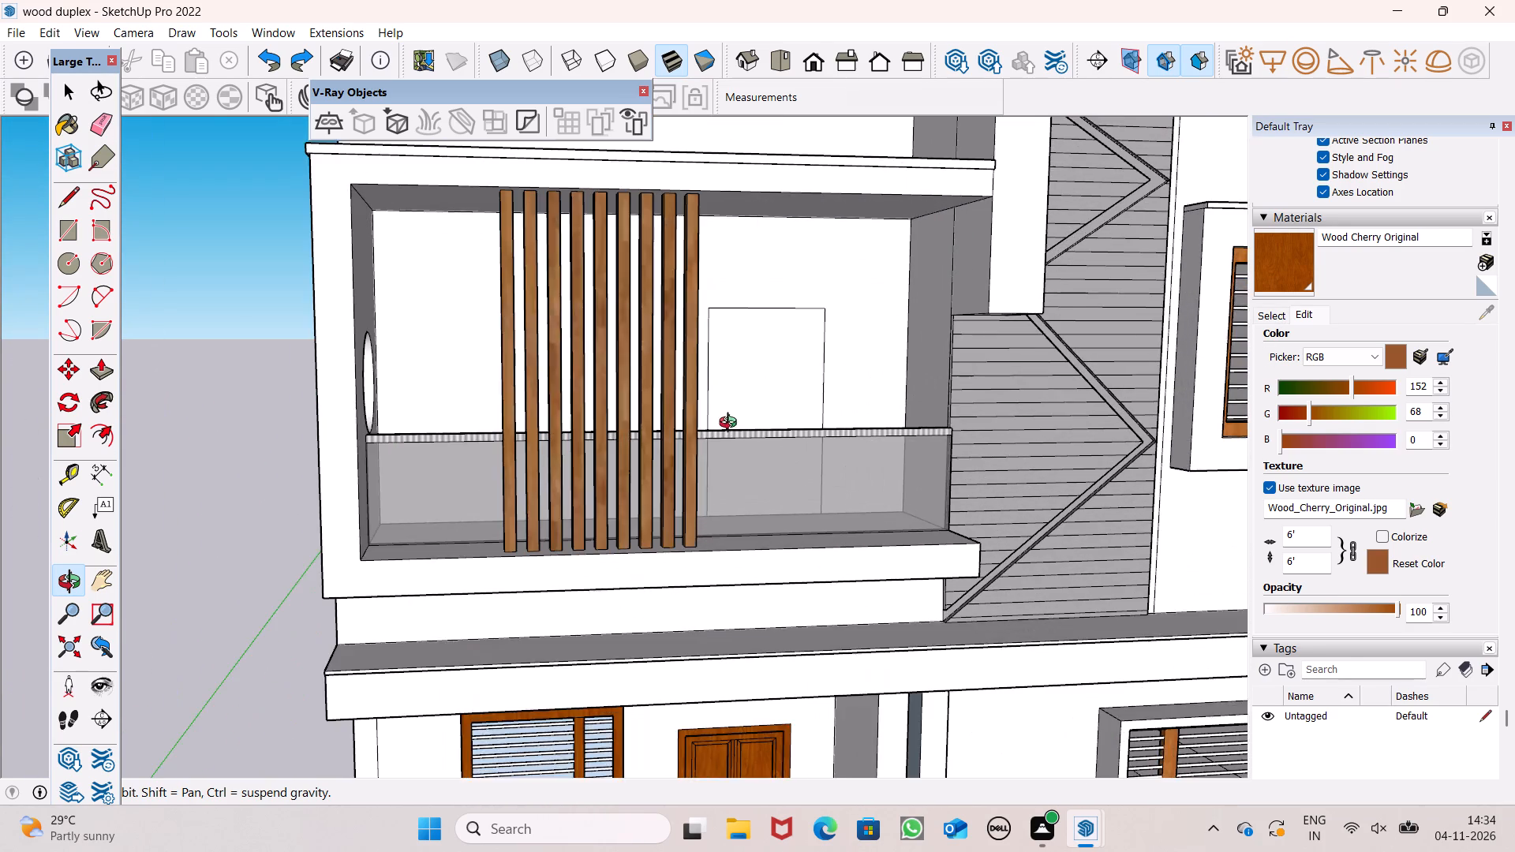
left_click_drag(731, 424, 707, 450, "shift")
left_click_drag(707, 454, 732, 475)
scroll(735, 424, "up", 3)
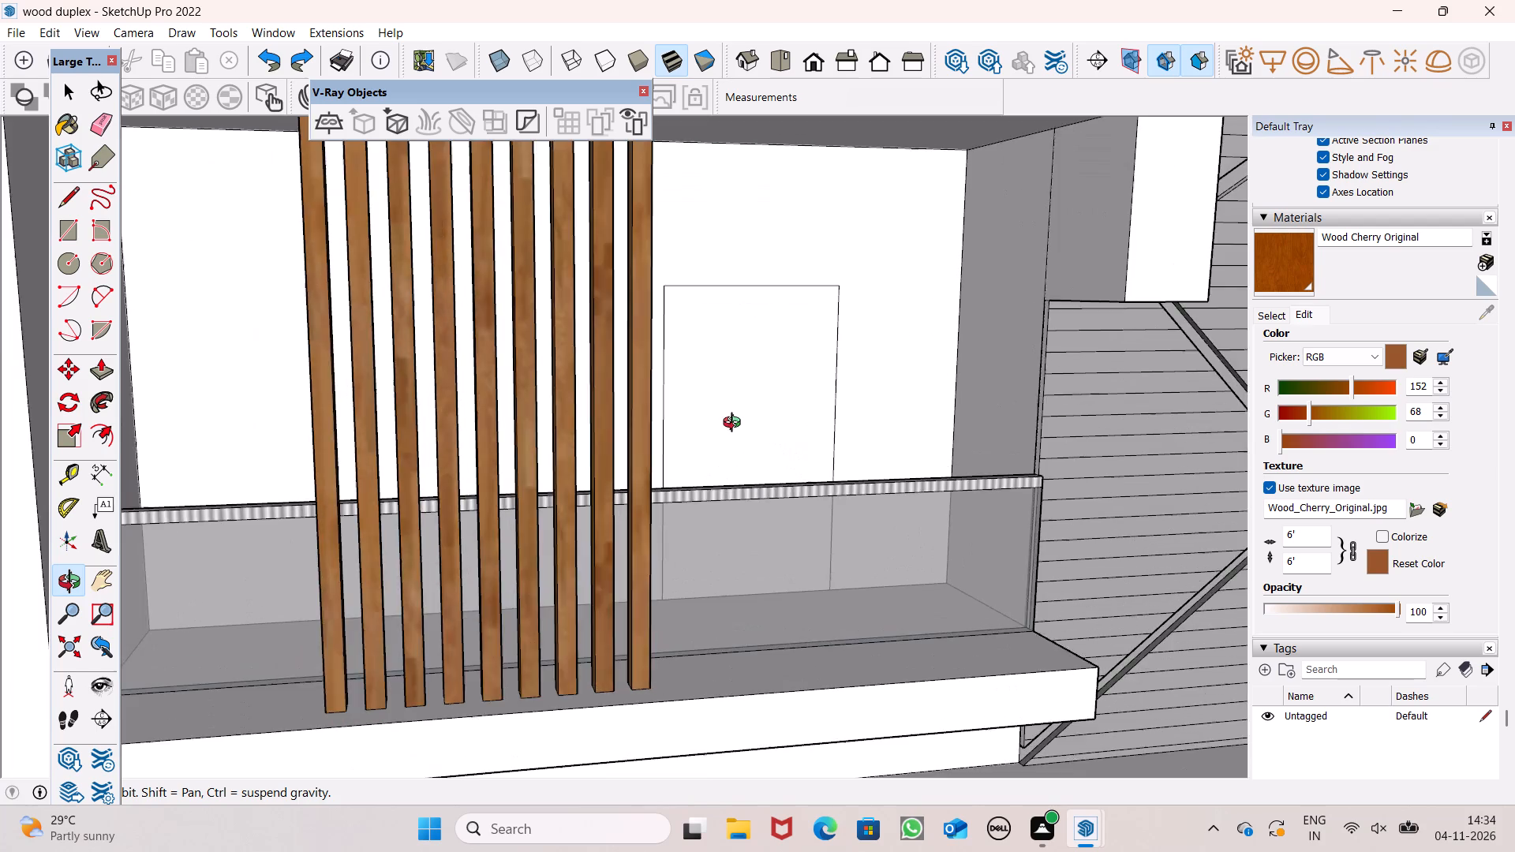
scroll(735, 427, "up", 2)
left_click_drag(733, 429, 640, 508, "shift")
scroll(679, 478, "down", 1)
scroll(679, 478, "up", 3)
left_click_drag(669, 484, 658, 438, "shift")
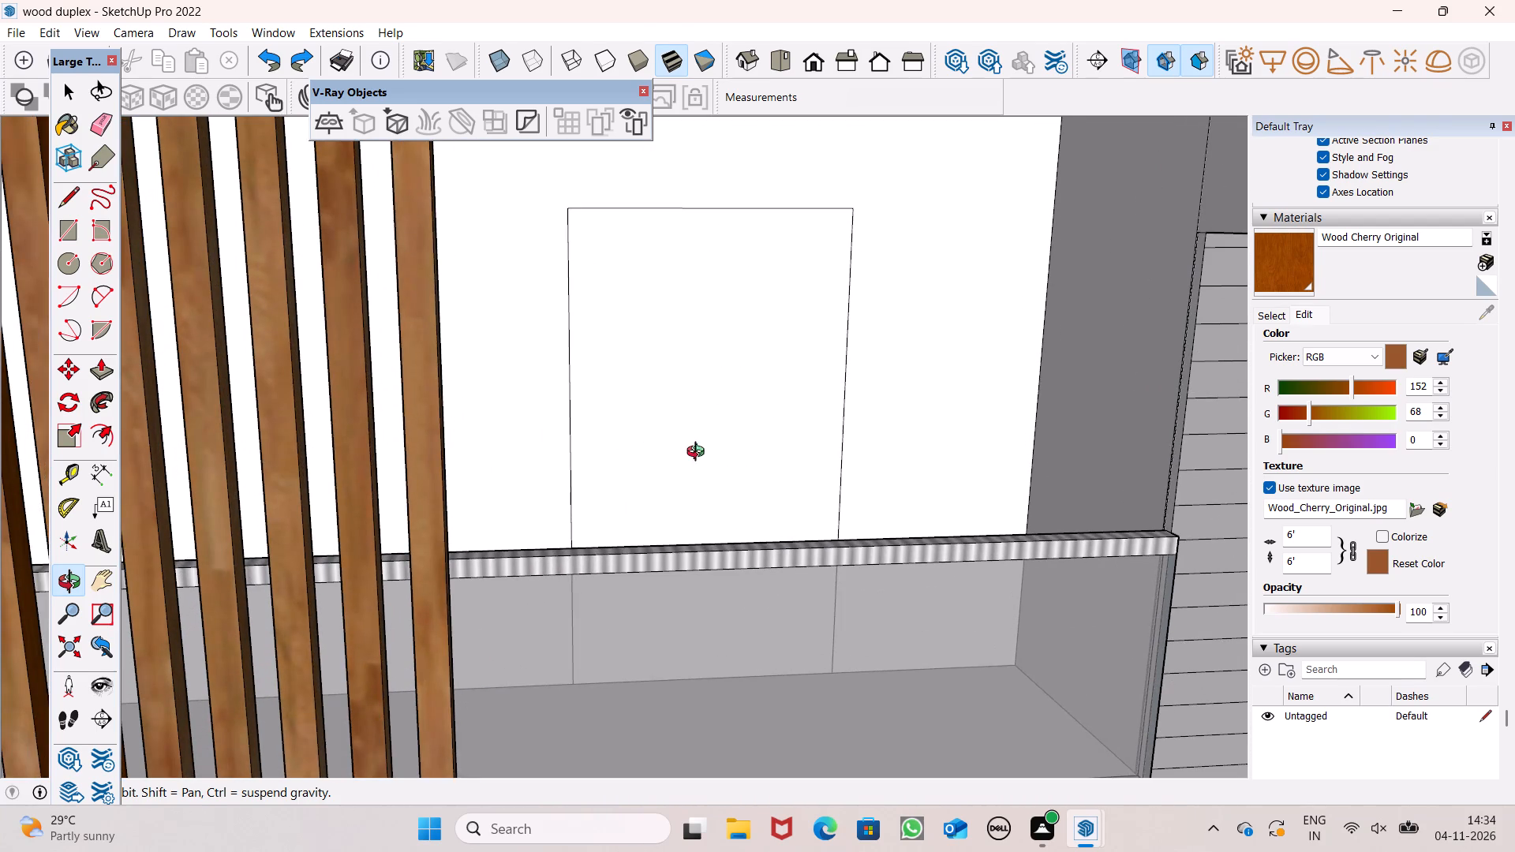
left_click_drag(699, 455, 653, 461, "shift")
left_click_drag(649, 484, 618, 518)
left_click_drag(634, 476, 636, 484)
left_click(629, 487)
type("of")
left_click(693, 228)
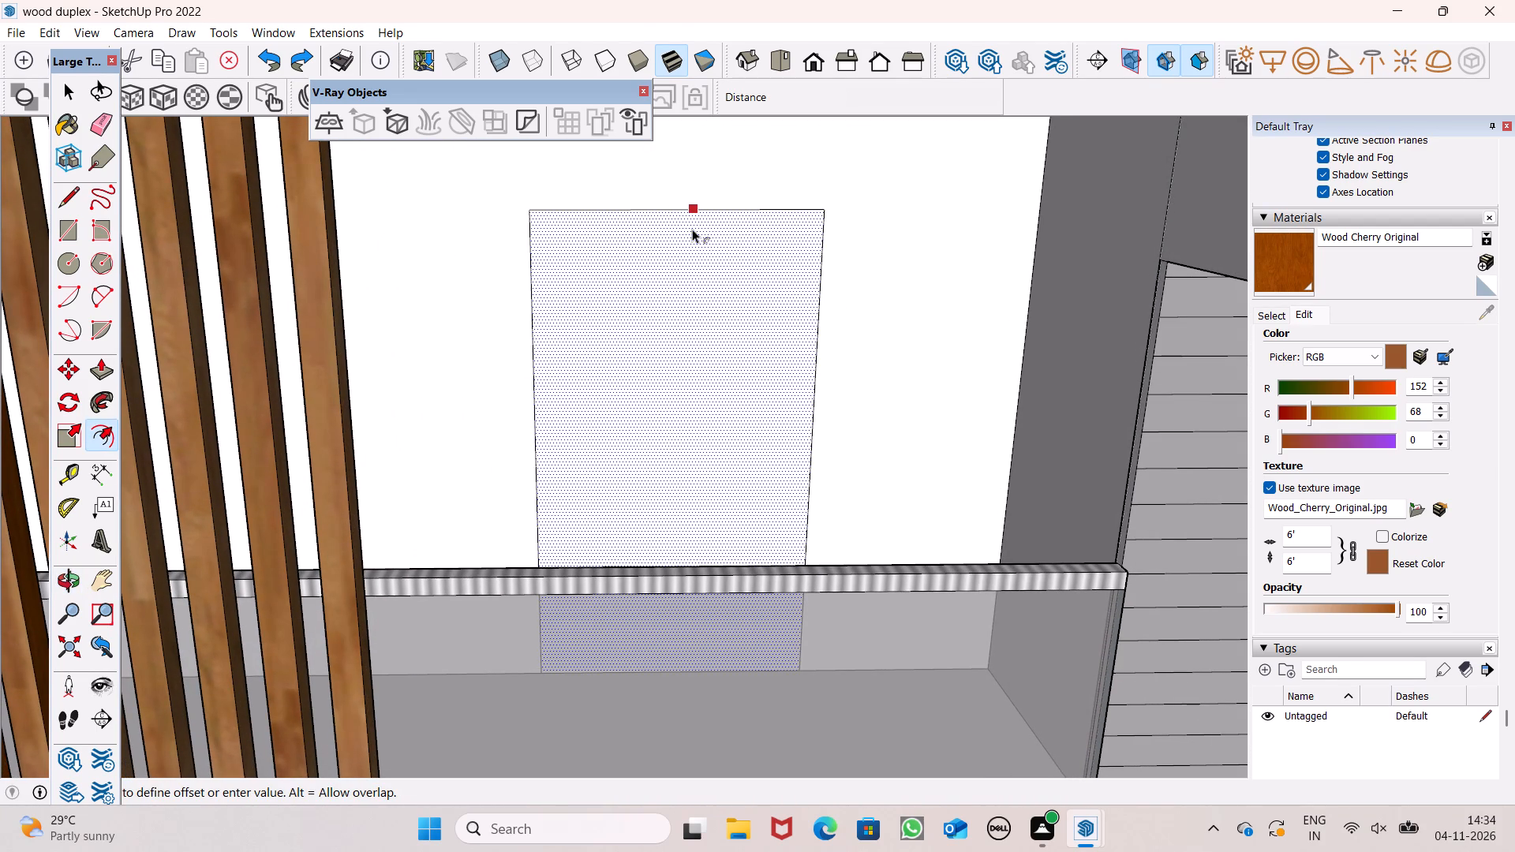
left_click(692, 227)
key("space")
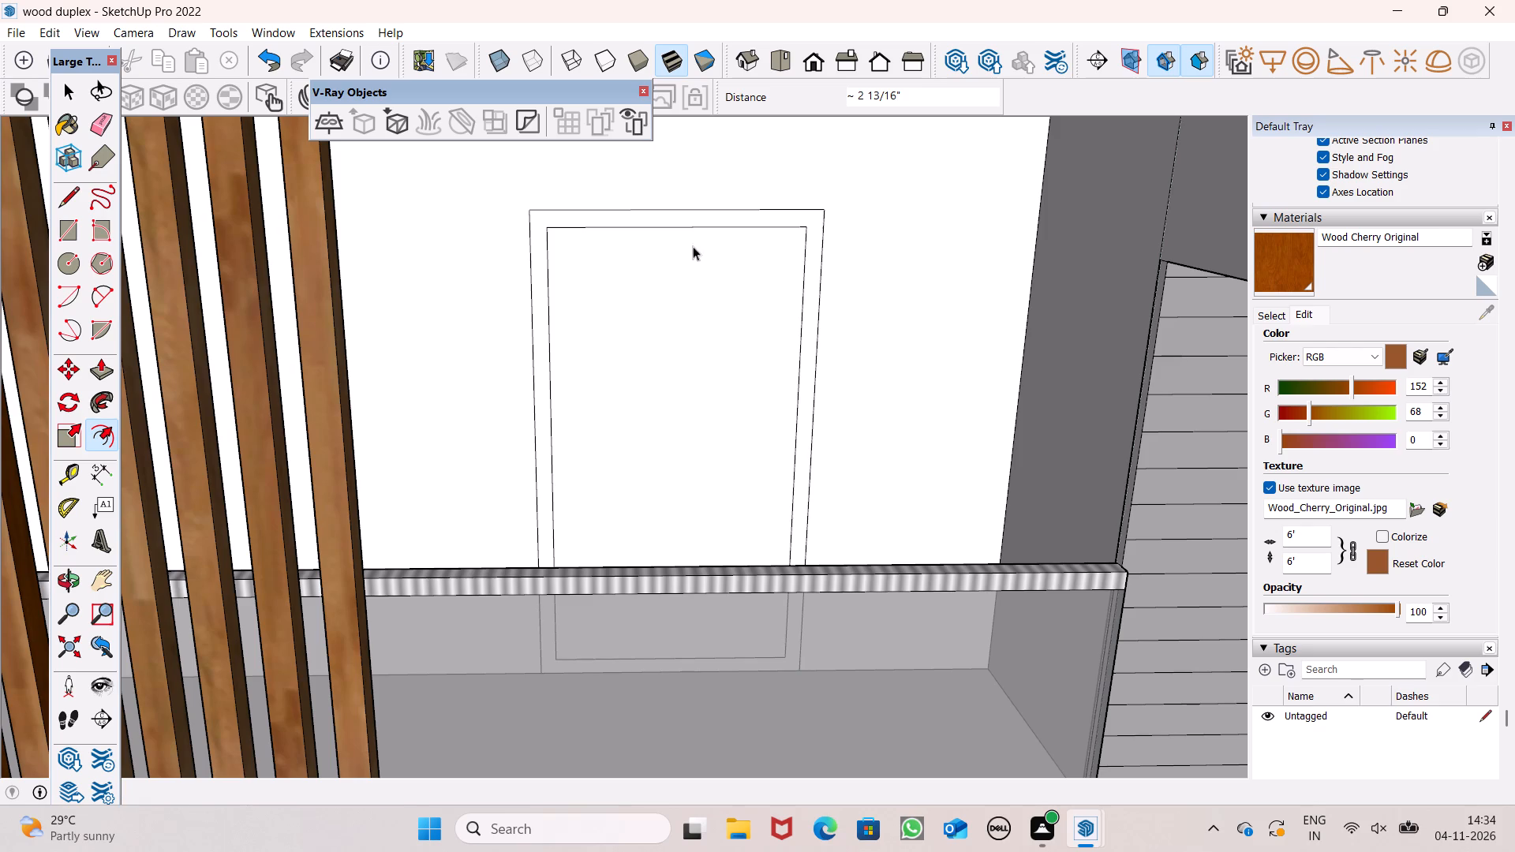
Recess the face inside the balcony door's offset outline by 0.5" with Push/Pull.
left_click(690, 279)
key("p")
left_click(690, 279)
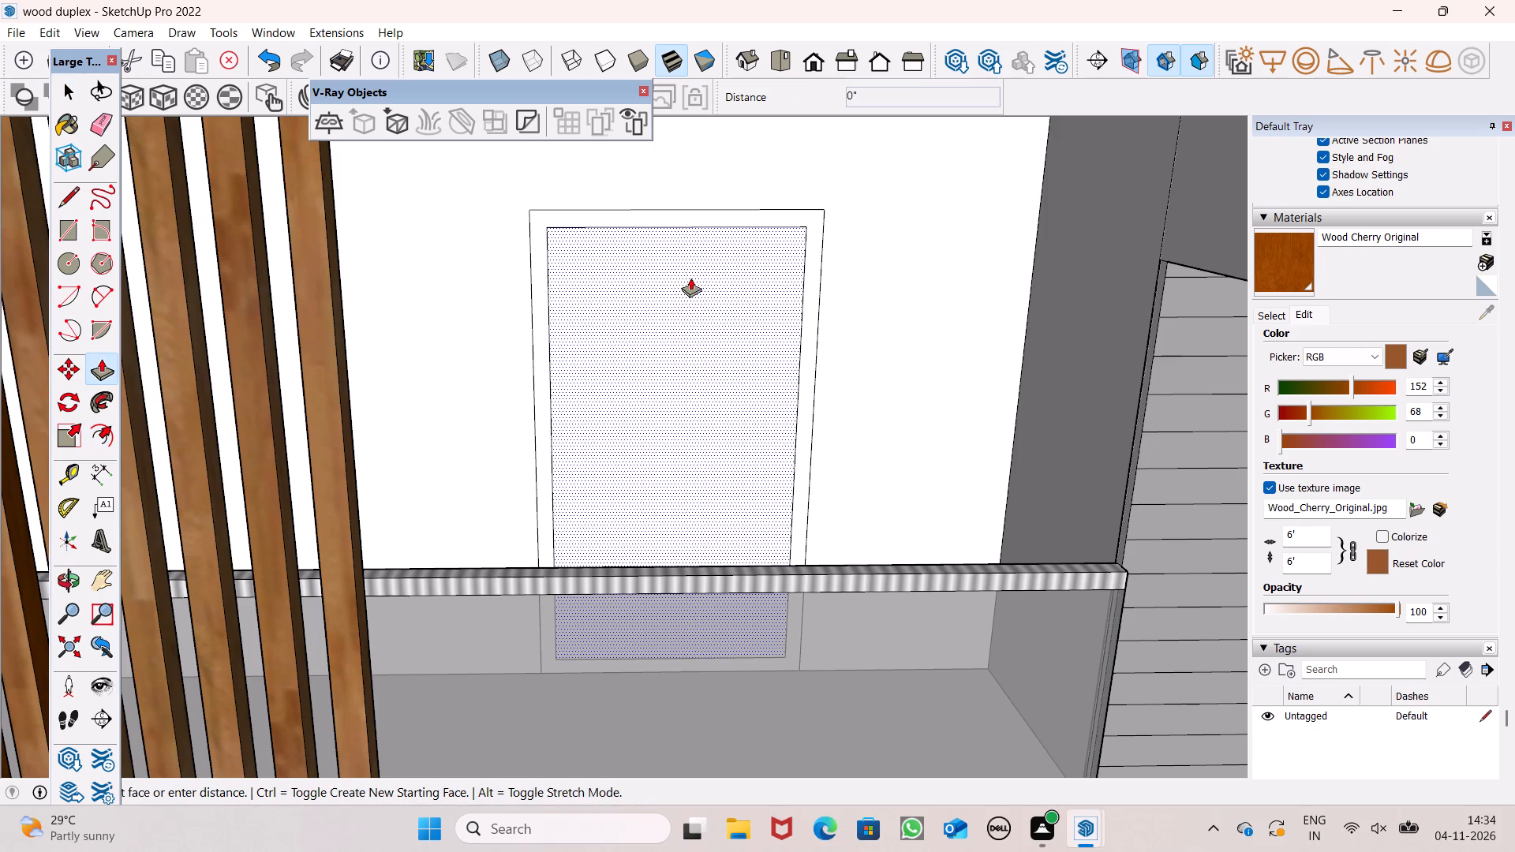
type("0.5\"")
key("Return")
Draw a vertical centre line about 6' 6 7/16" long on the recessed door face, from the bottom edge's midpoint to the top edge.
type("b o")
left_click_drag(693, 277, 702, 320, "shift")
left_click_drag(707, 330, 760, 282)
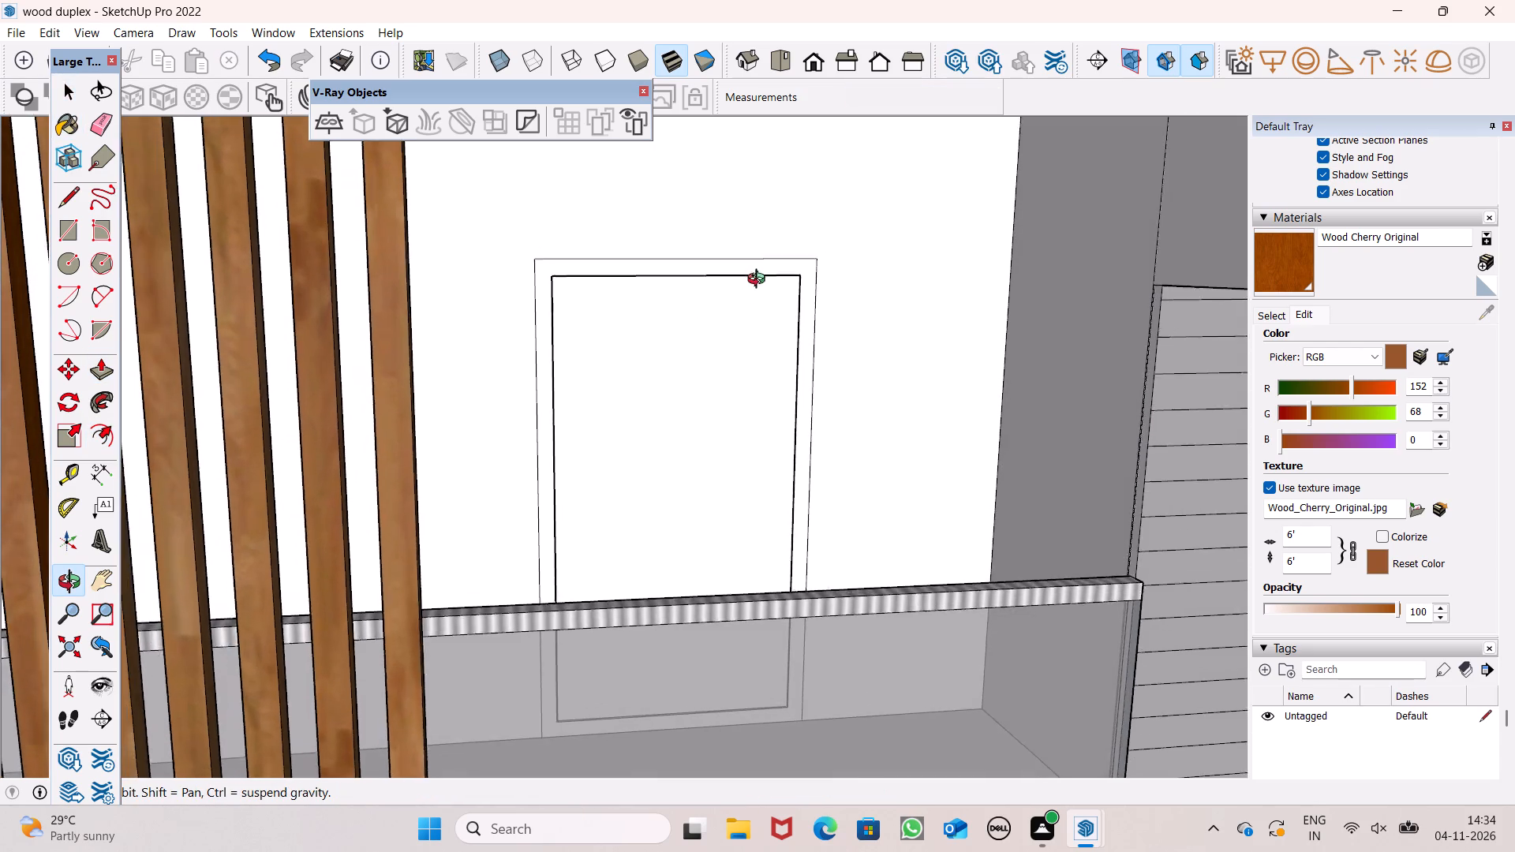
scroll(748, 341, "up", 1)
left_click_drag(744, 350, 731, 319, "shift")
left_click_drag(734, 337, 677, 335)
left_click_drag(675, 383, 671, 517)
scroll(656, 587, "up", 4)
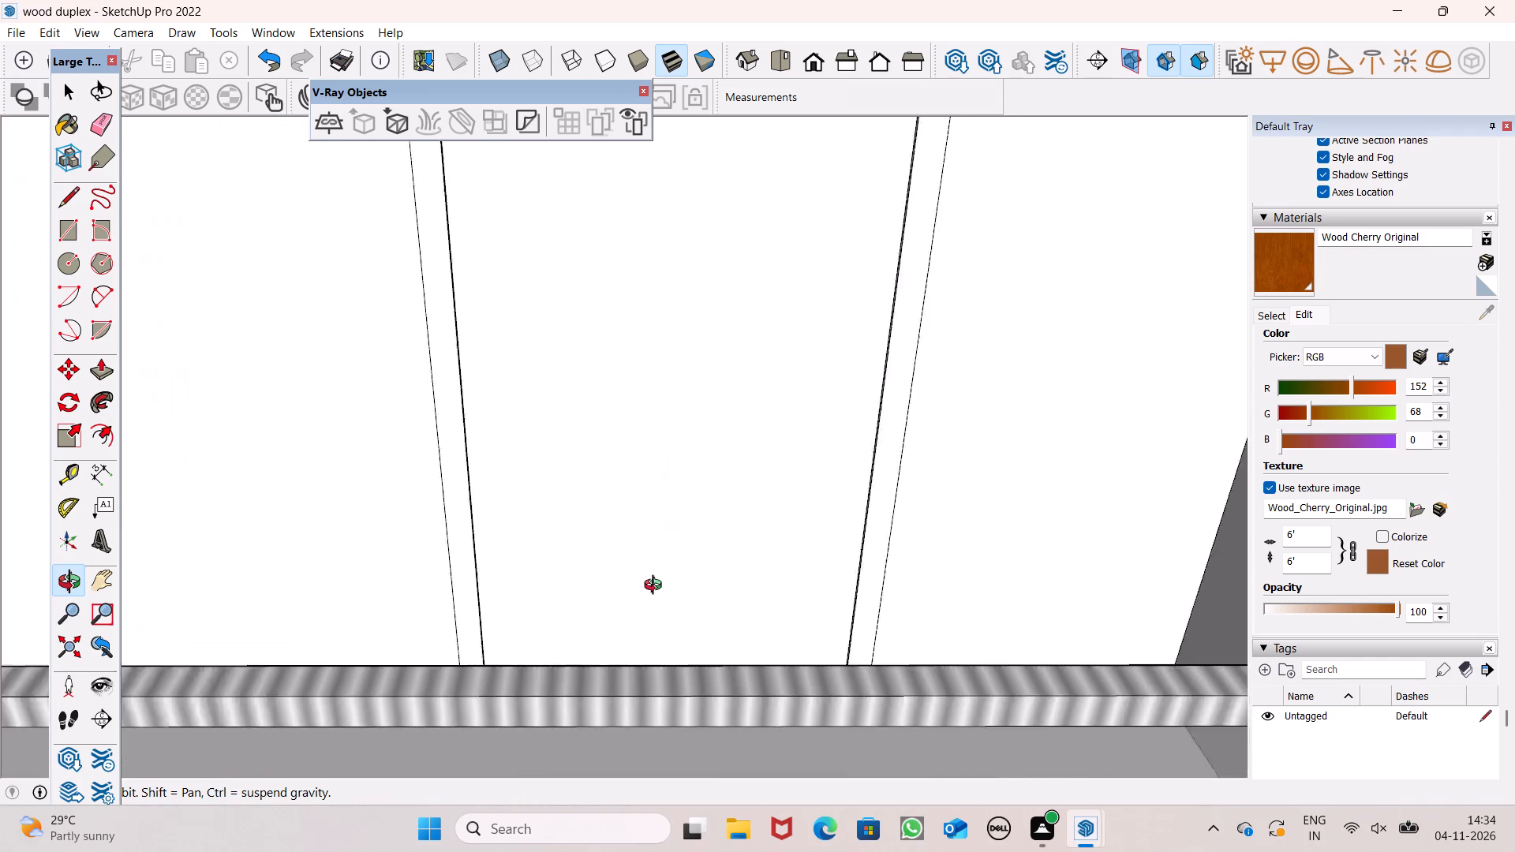
scroll(656, 587, "up", 1)
left_click_drag(656, 592, 705, 696)
scroll(690, 663, "up", 1)
left_click_drag(690, 663, 701, 723, "shift")
left_click_drag(717, 717, 724, 713)
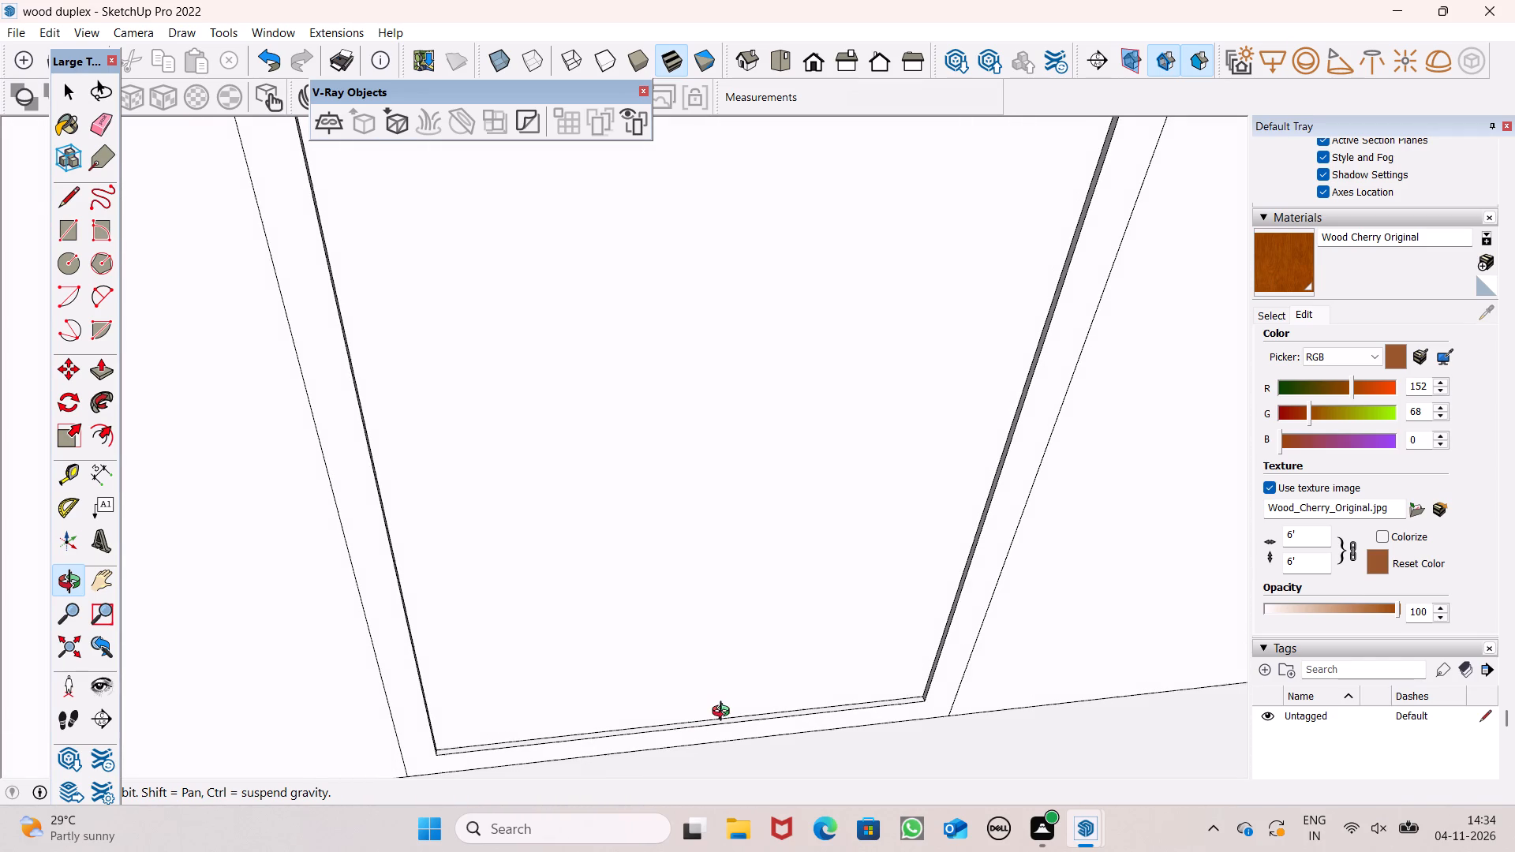
key("l")
scroll(685, 718, "up", 6)
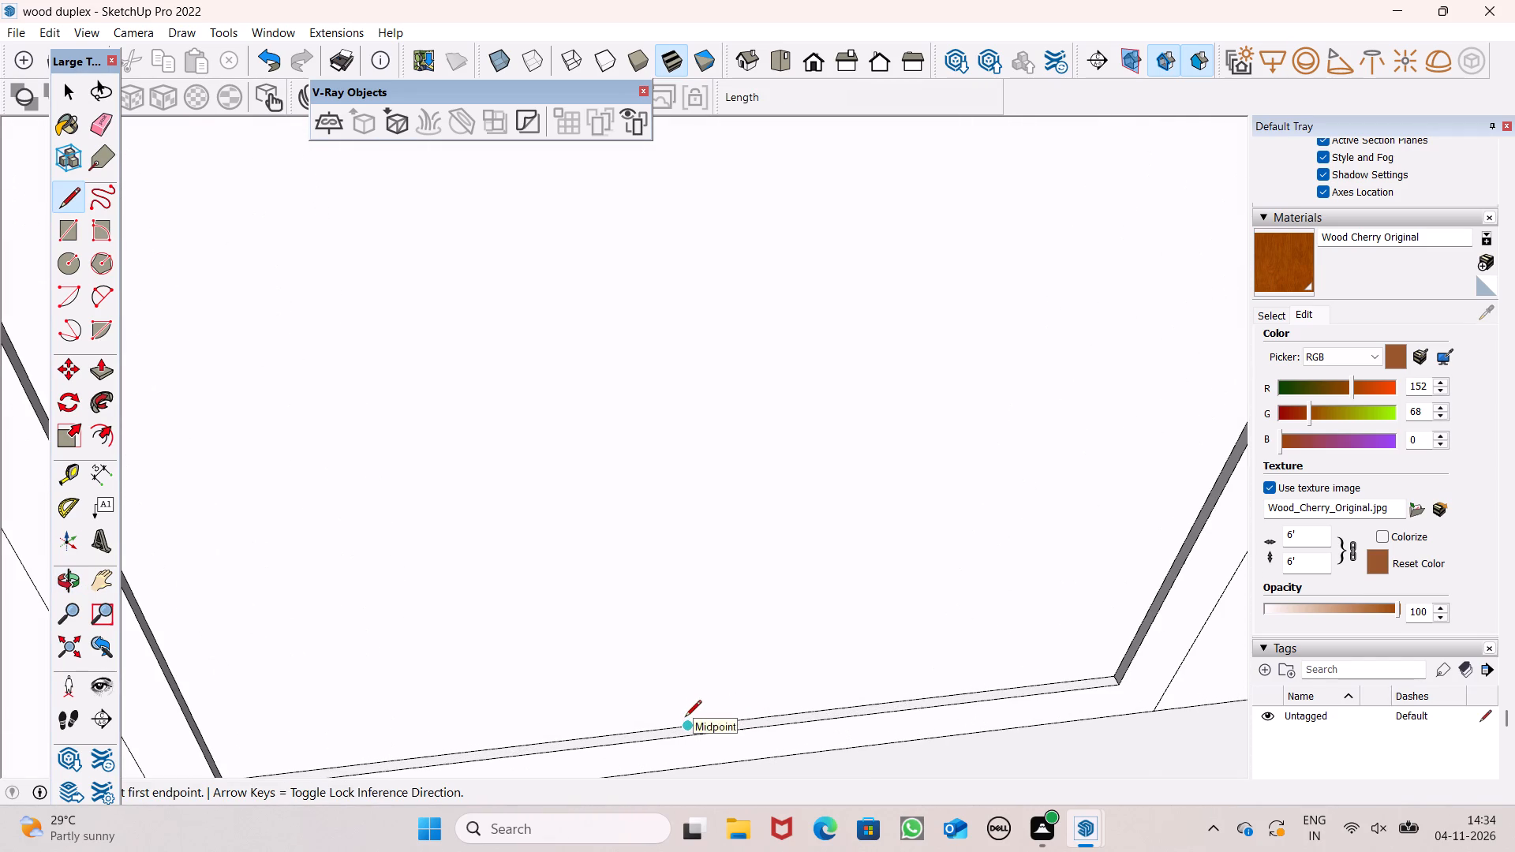
left_click(686, 726)
scroll(686, 726, "down", 13)
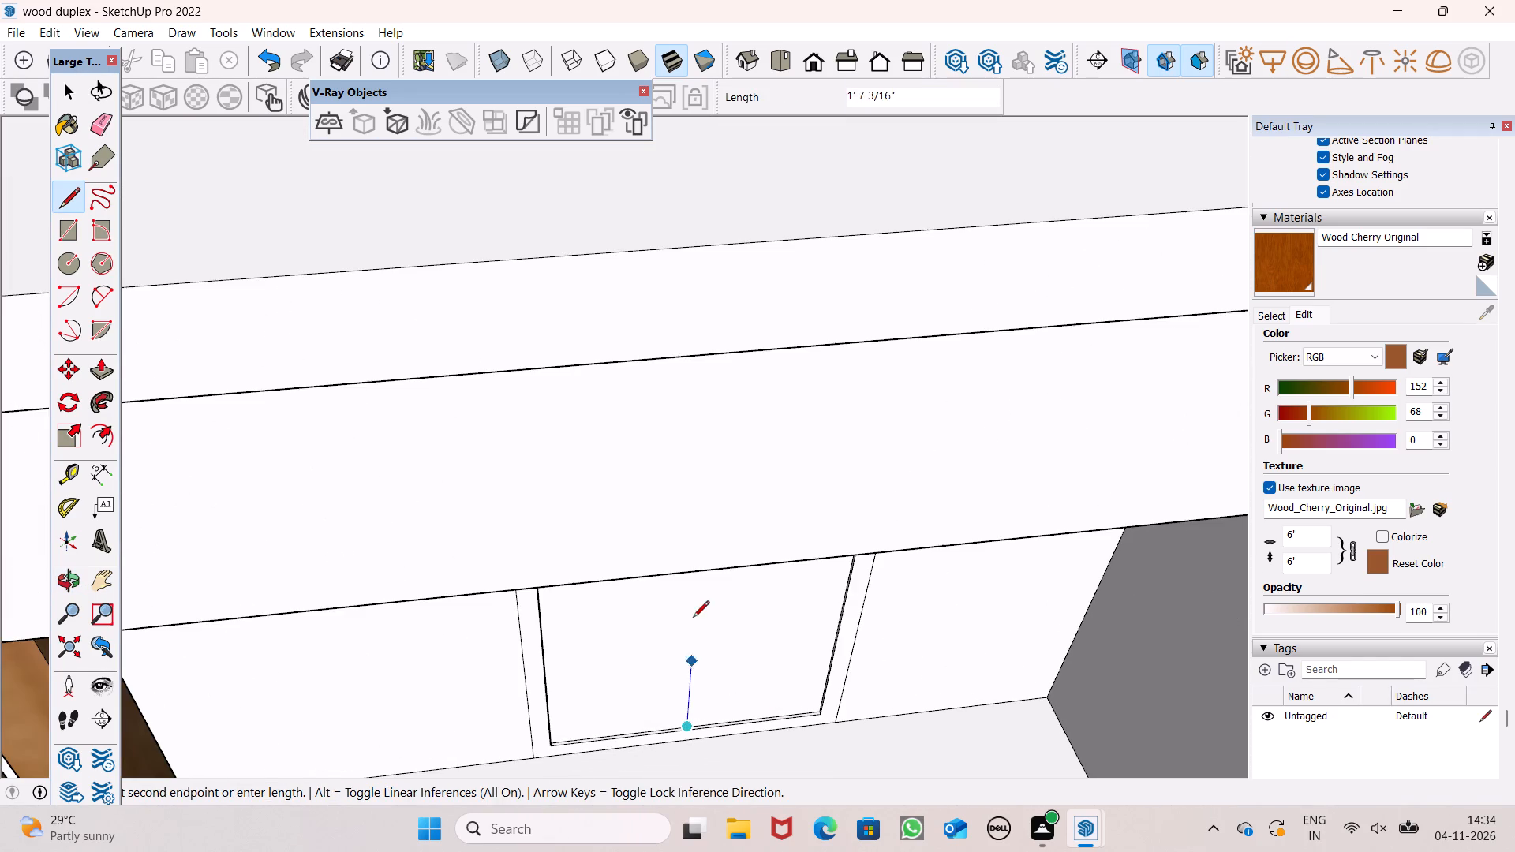
scroll(695, 600, "up", 5)
key("o")
left_click_drag(695, 660, 718, 753, "shift")
left_click_drag(718, 753, 708, 695)
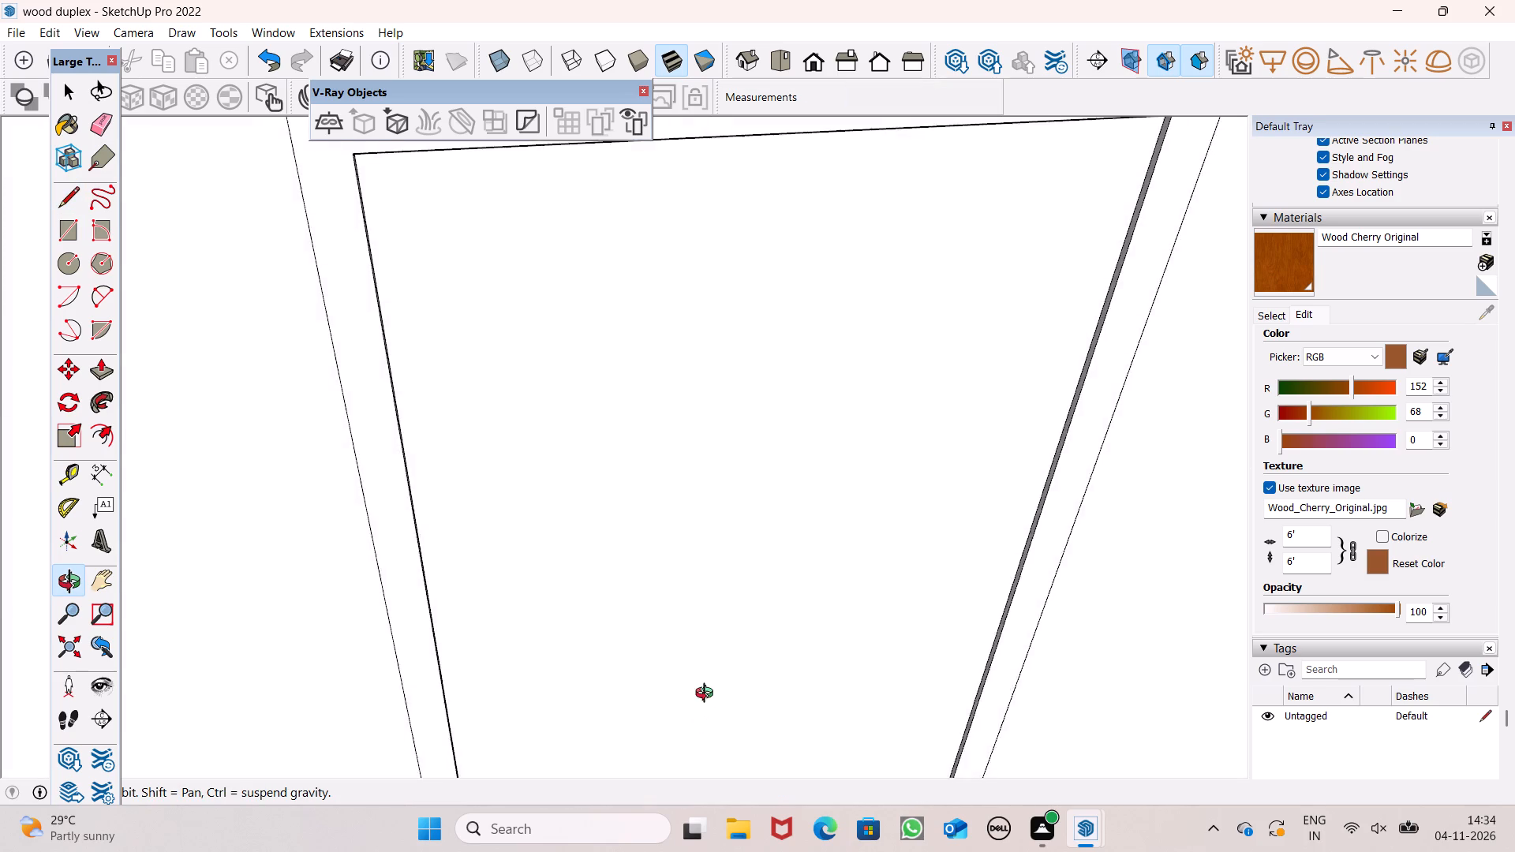
left_click_drag(708, 695, 679, 531)
left_click_drag(679, 531, 680, 631)
scroll(681, 618, "down", 4, "shift")
left_click_drag(681, 617, 677, 497, "shift")
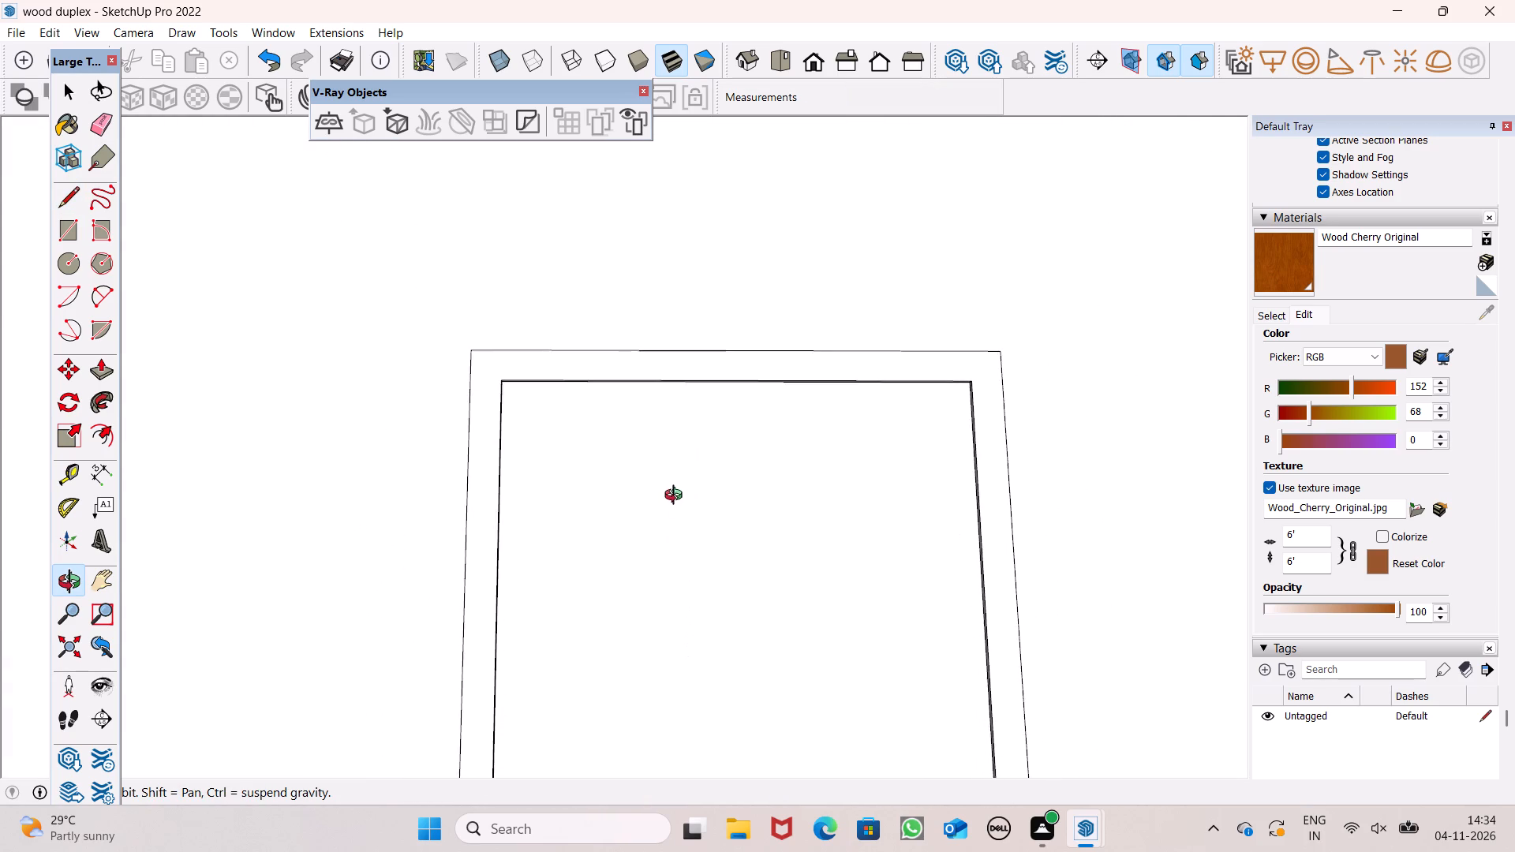
scroll(697, 506, "up", 3)
left_click_drag(697, 506, 650, 510, "shift")
key("l")
scroll(684, 404, "up", 5)
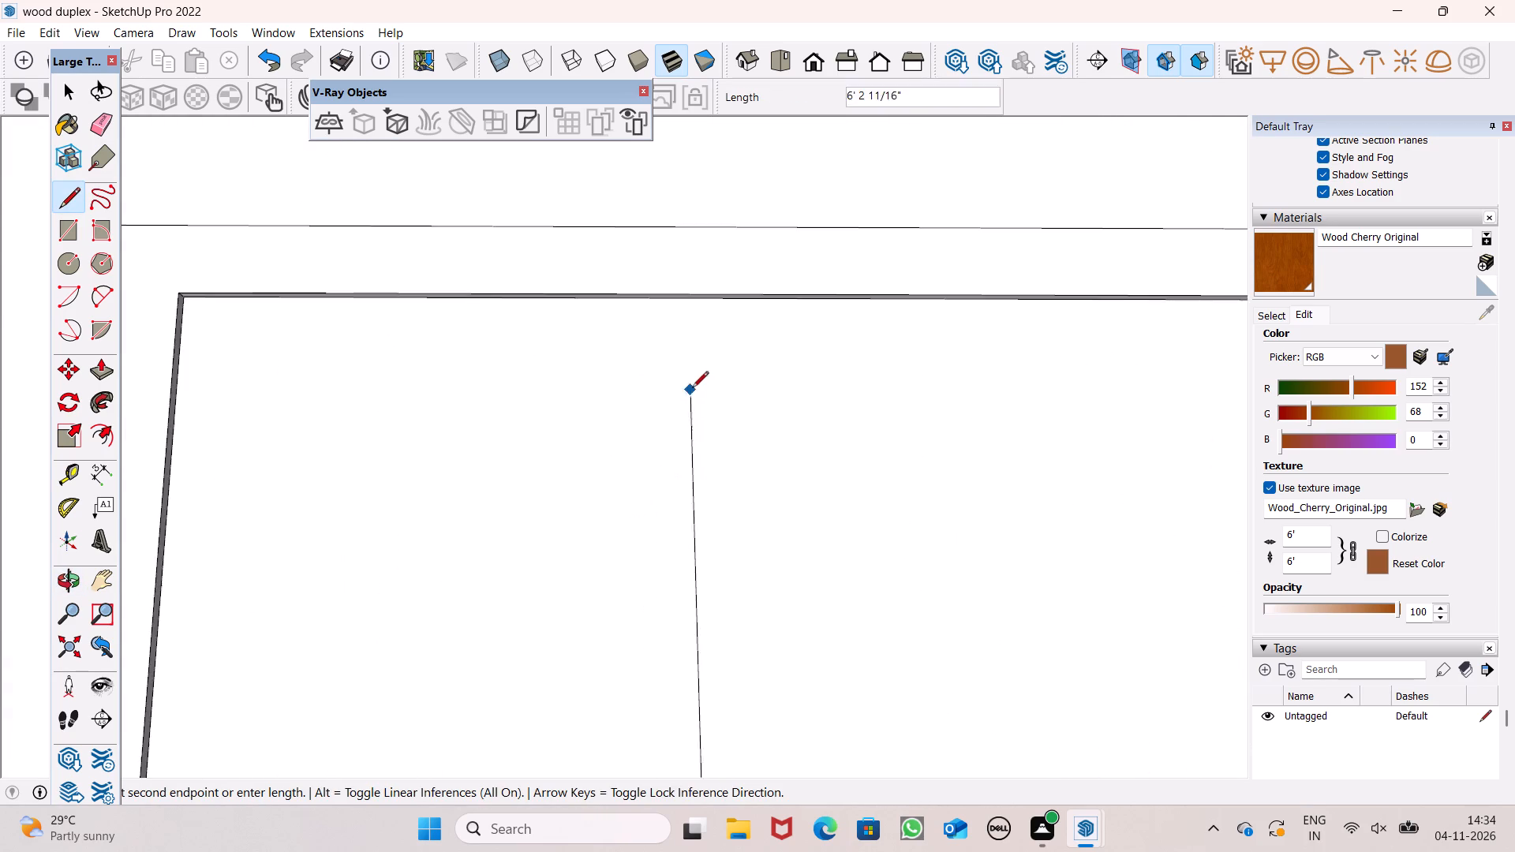
scroll(713, 325, "up", 11)
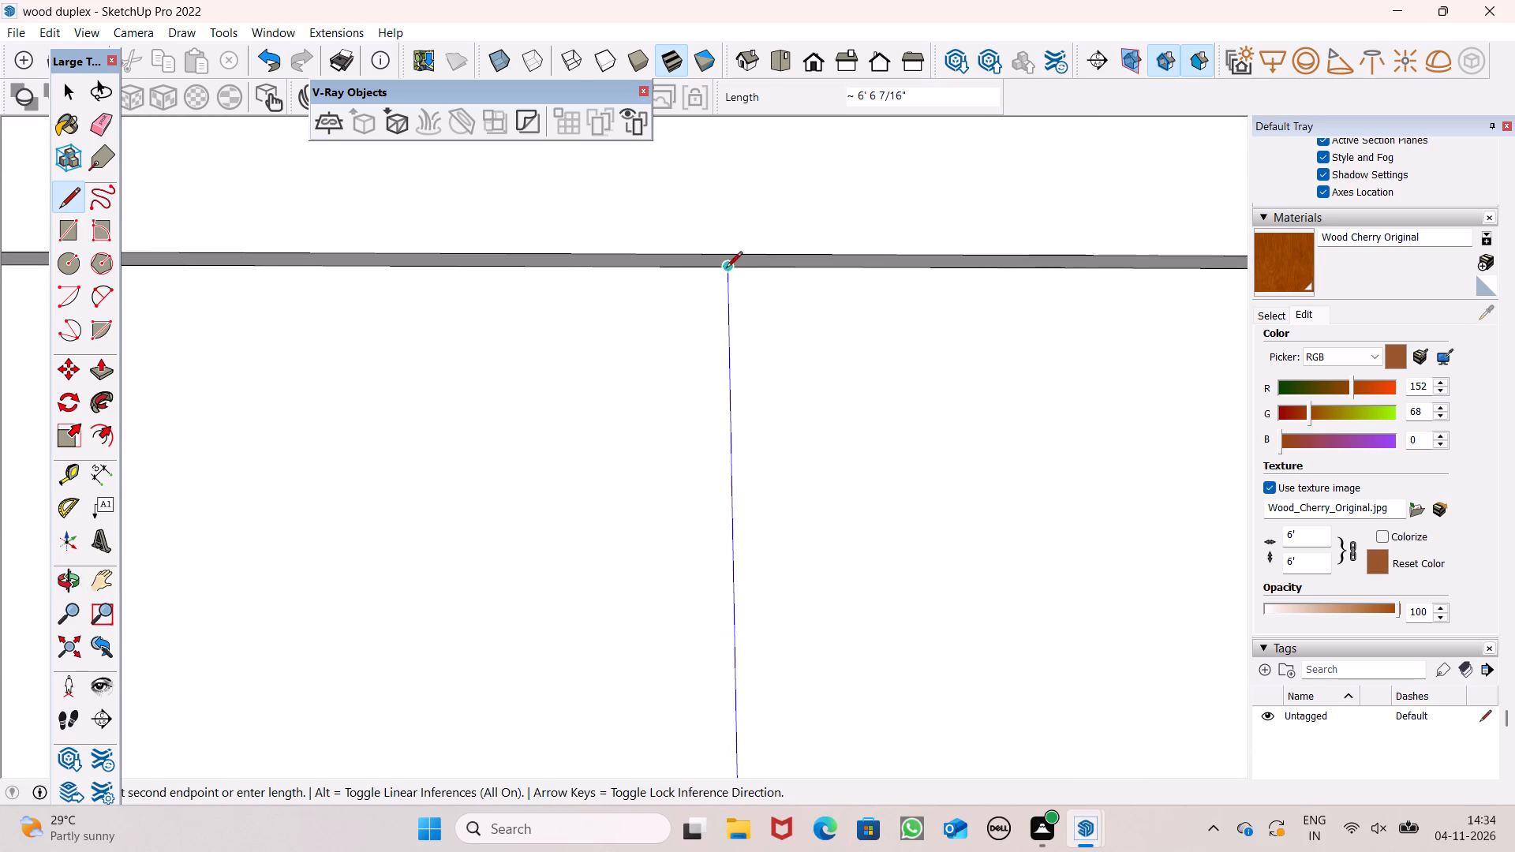
left_click(726, 269)
Place a horizontal guide across the recessed door face, parallel to its bottom edge and slightly below mid-height.
scroll(629, 262, "down", 20)
scroll(629, 262, "down", 4)
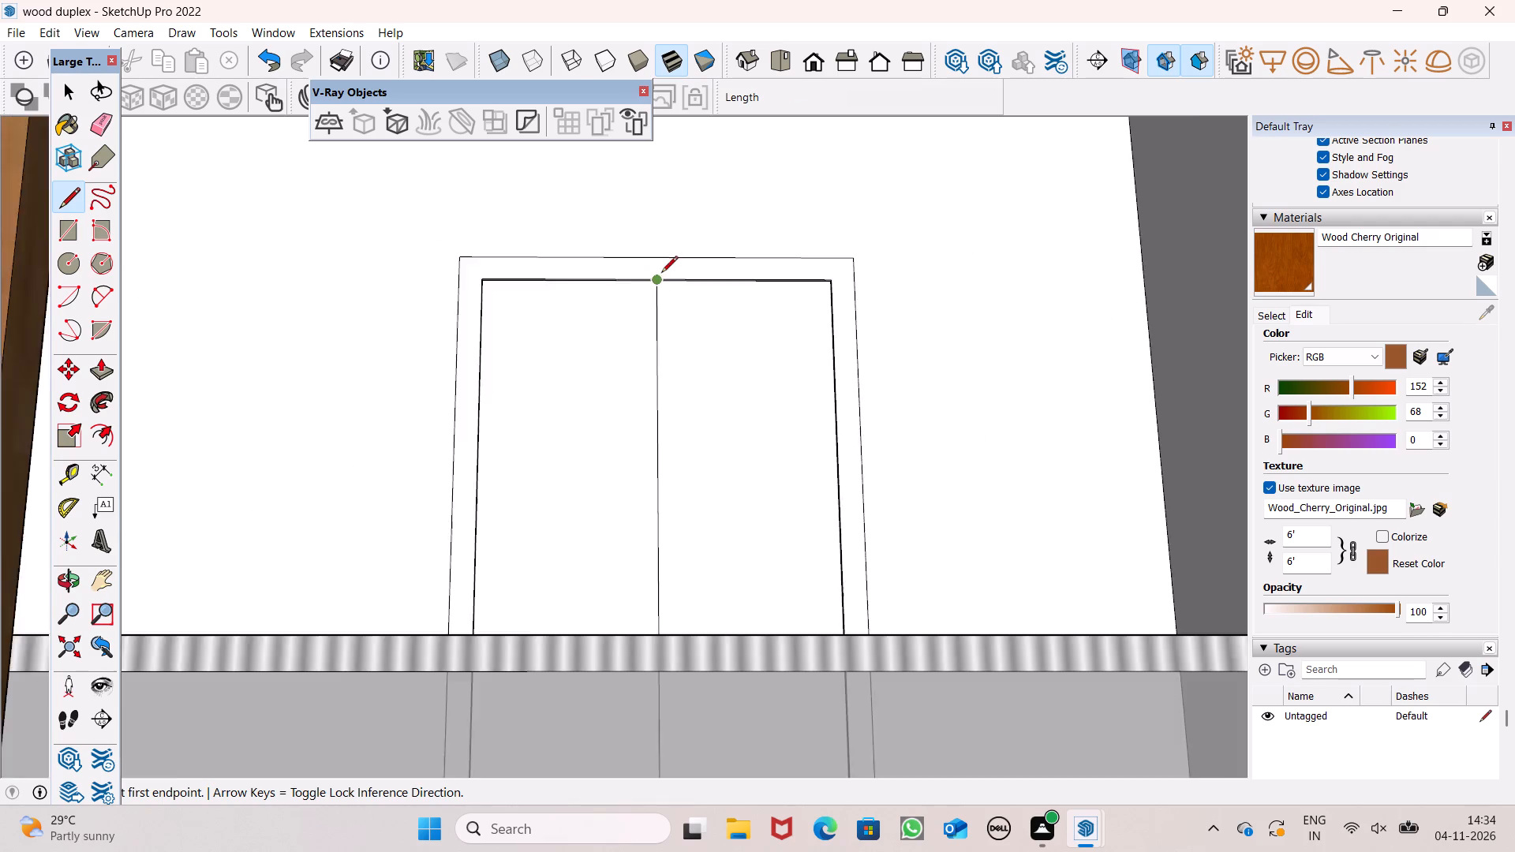
scroll(661, 274, "down", 3)
key("o")
scroll(673, 267, "down", 2)
left_click_drag(642, 314, 679, 442)
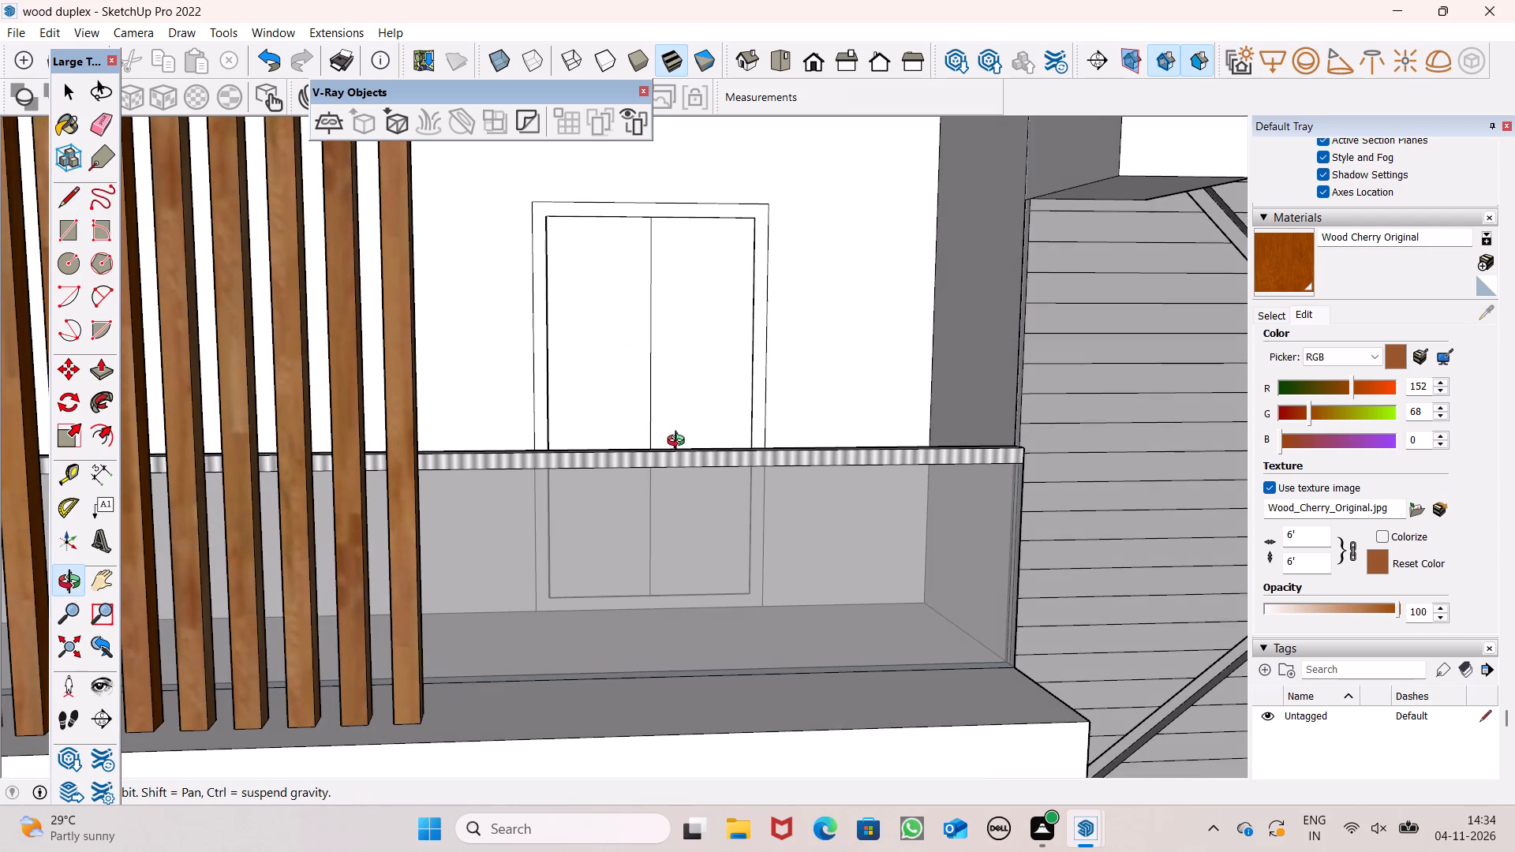
left_click_drag(683, 434, 638, 451)
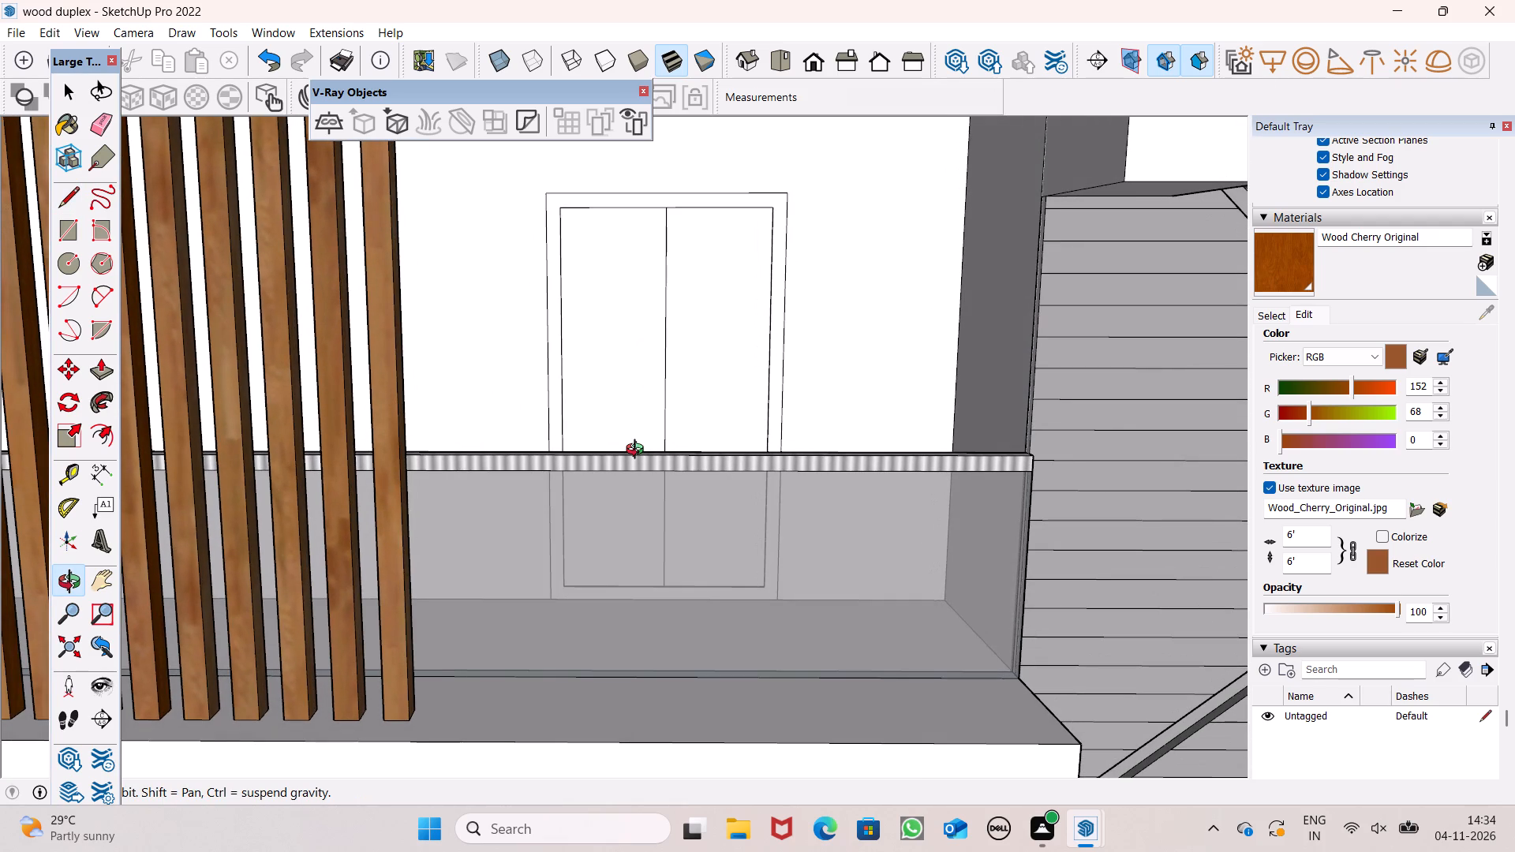
left_click_drag(649, 453, 647, 471, "shift")
left_click_drag(642, 474, 611, 486)
scroll(647, 435, "up", 3)
left_click_drag(647, 432, 664, 468, "shift")
left_click_drag(666, 470, 767, 481)
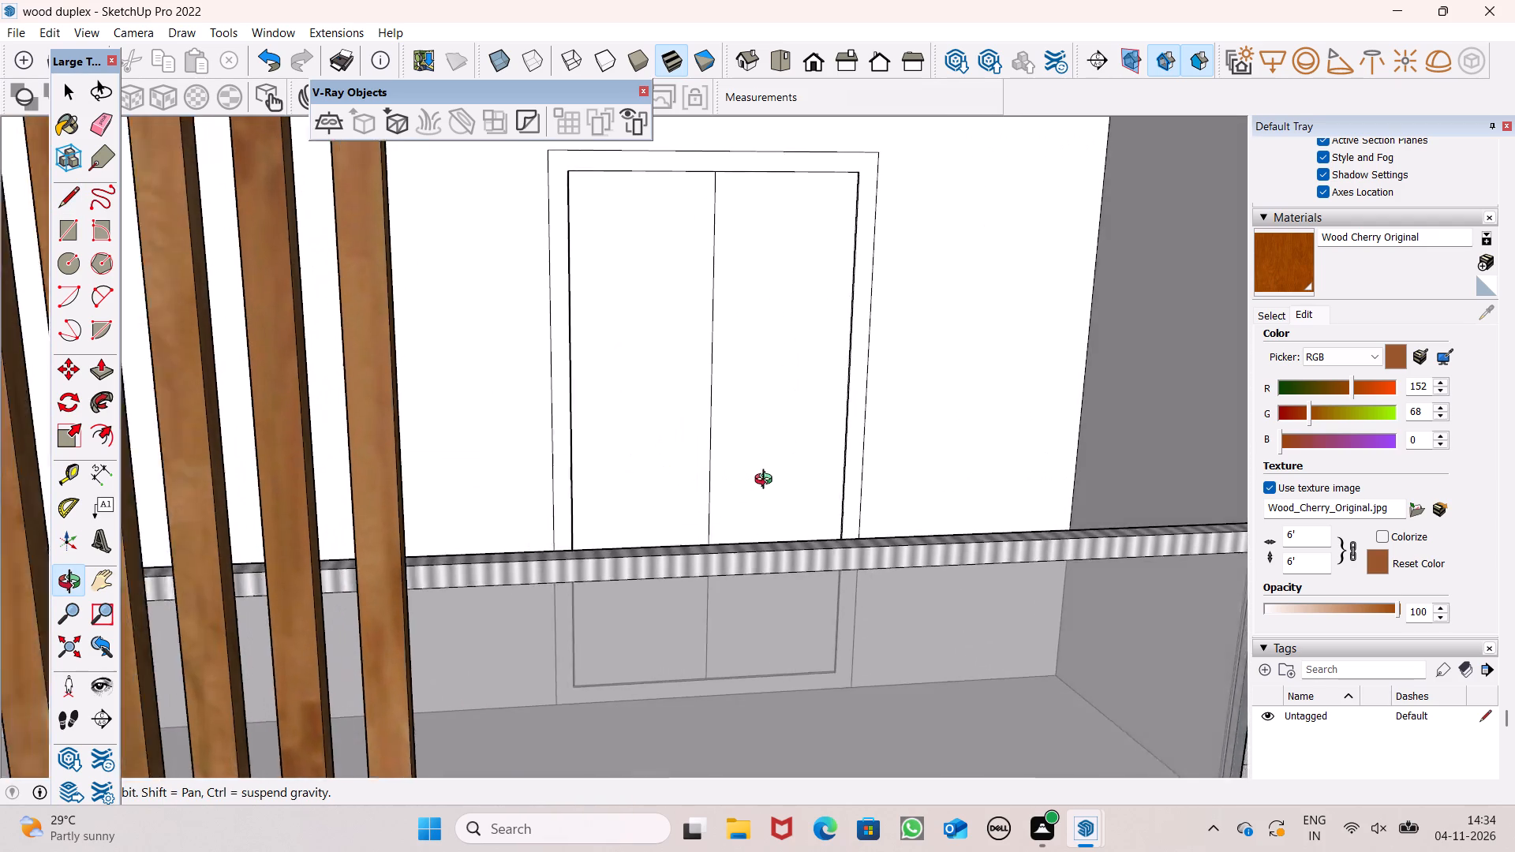
left_click_drag(767, 481, 798, 473)
scroll(737, 432, "up", 2)
left_click_drag(737, 432, 701, 454, "shift")
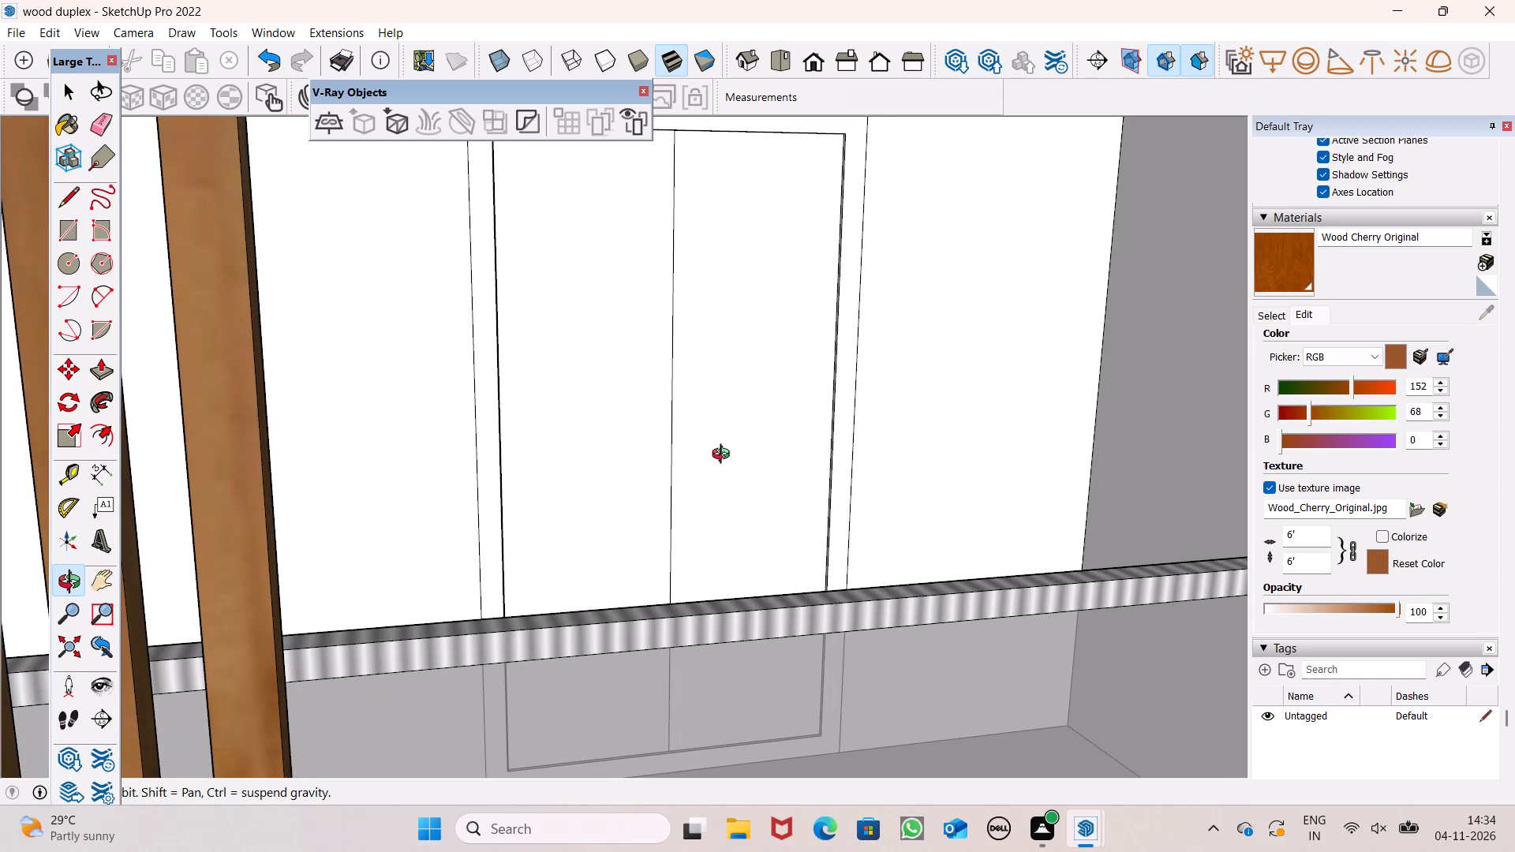
left_click_drag(718, 457, 724, 484)
left_click_drag(720, 488, 614, 488)
scroll(627, 415, "down", 6)
left_click_drag(638, 484, 655, 583)
scroll(630, 480, "up", 2)
left_click_drag(630, 480, 630, 496, "shift")
left_click_drag(642, 524, 666, 611)
scroll(622, 540, "up", 4)
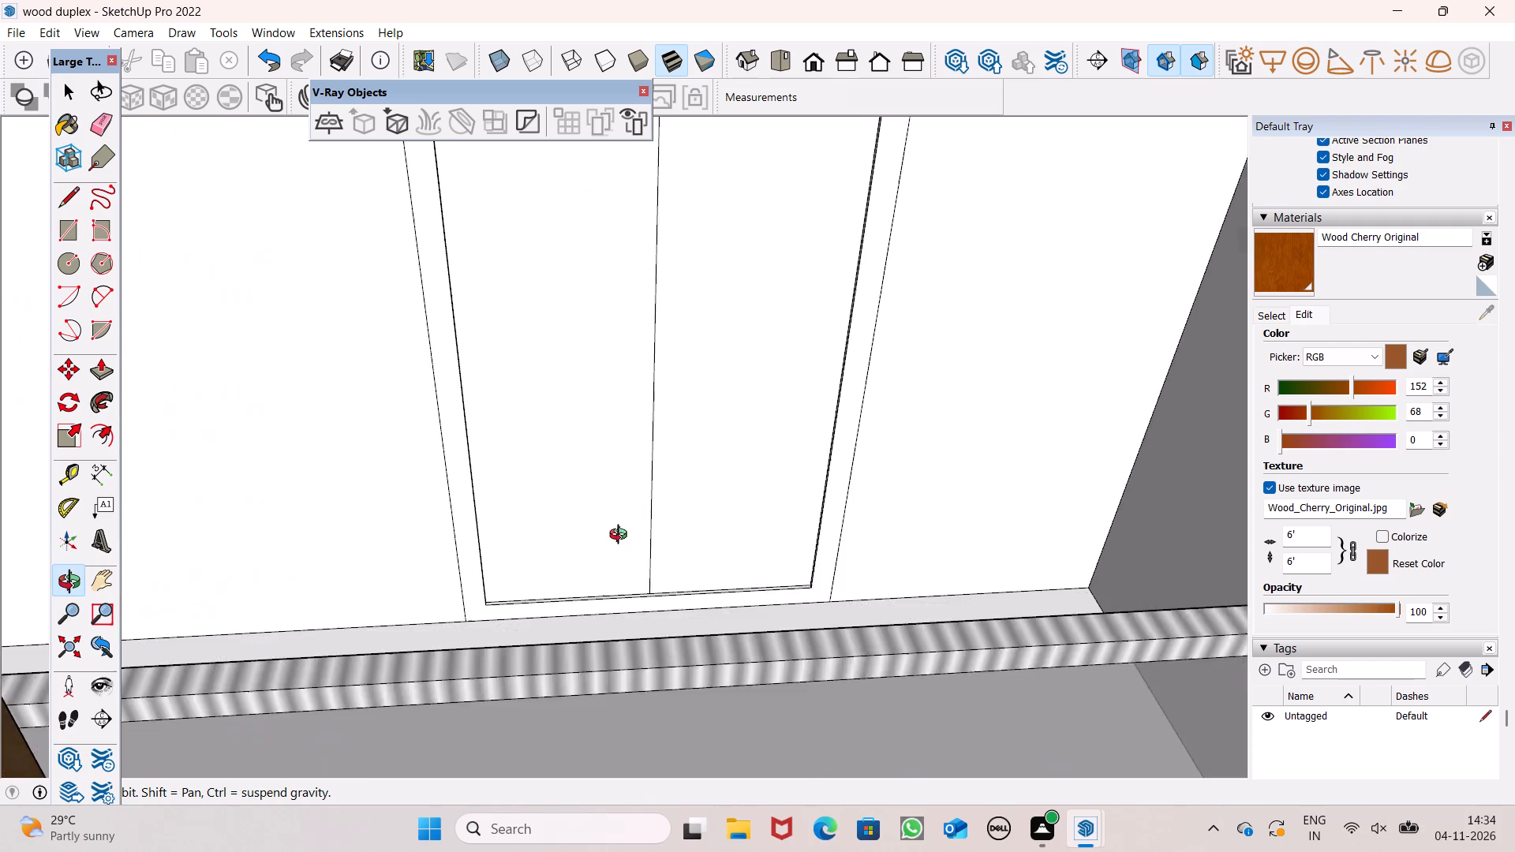
left_click_drag(628, 536, 649, 565, "shift")
left_click(638, 557)
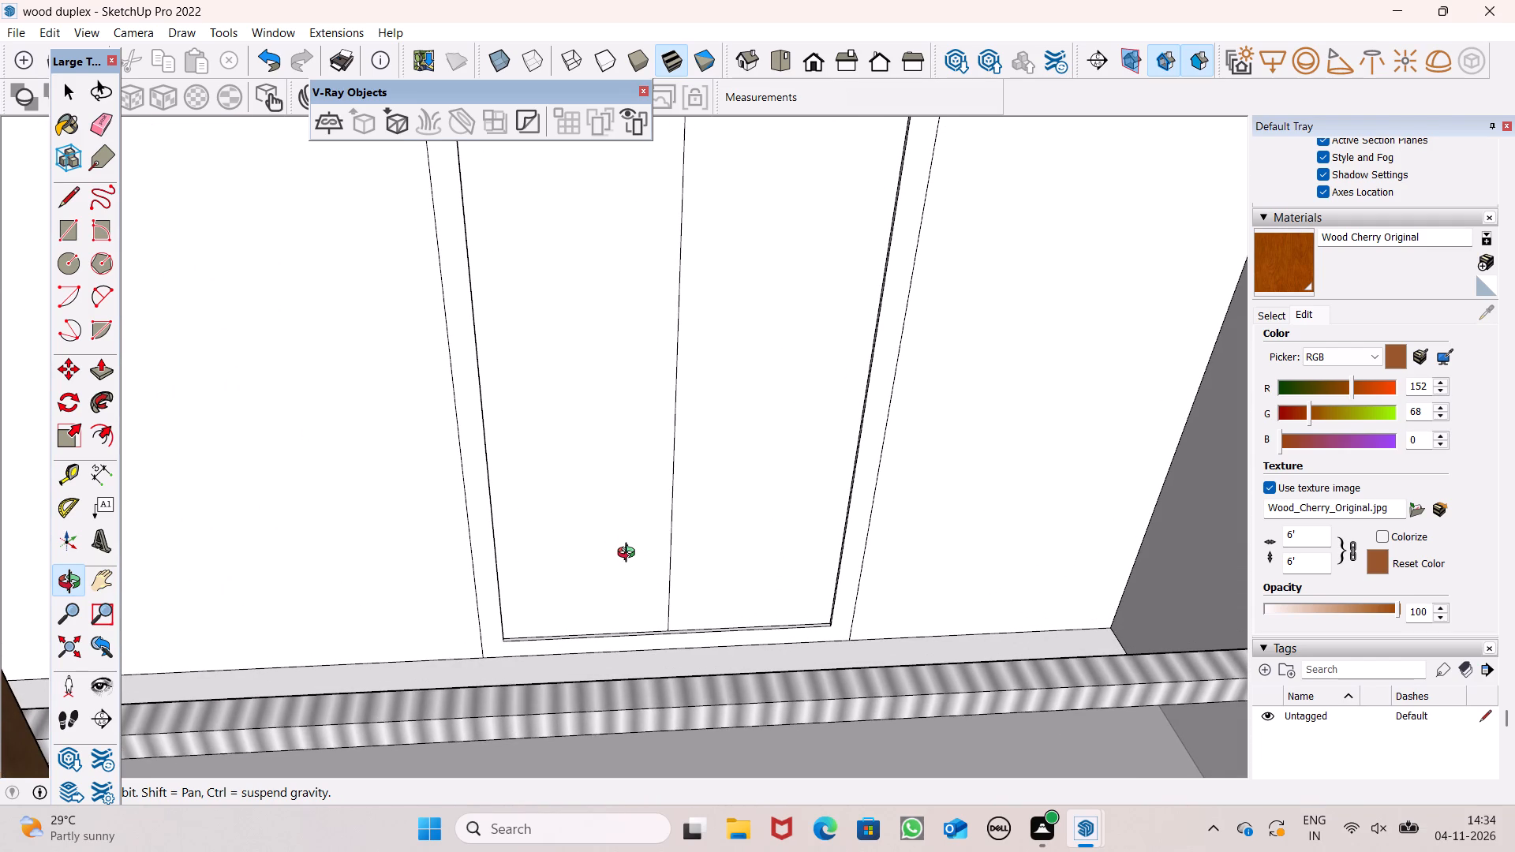
key("t")
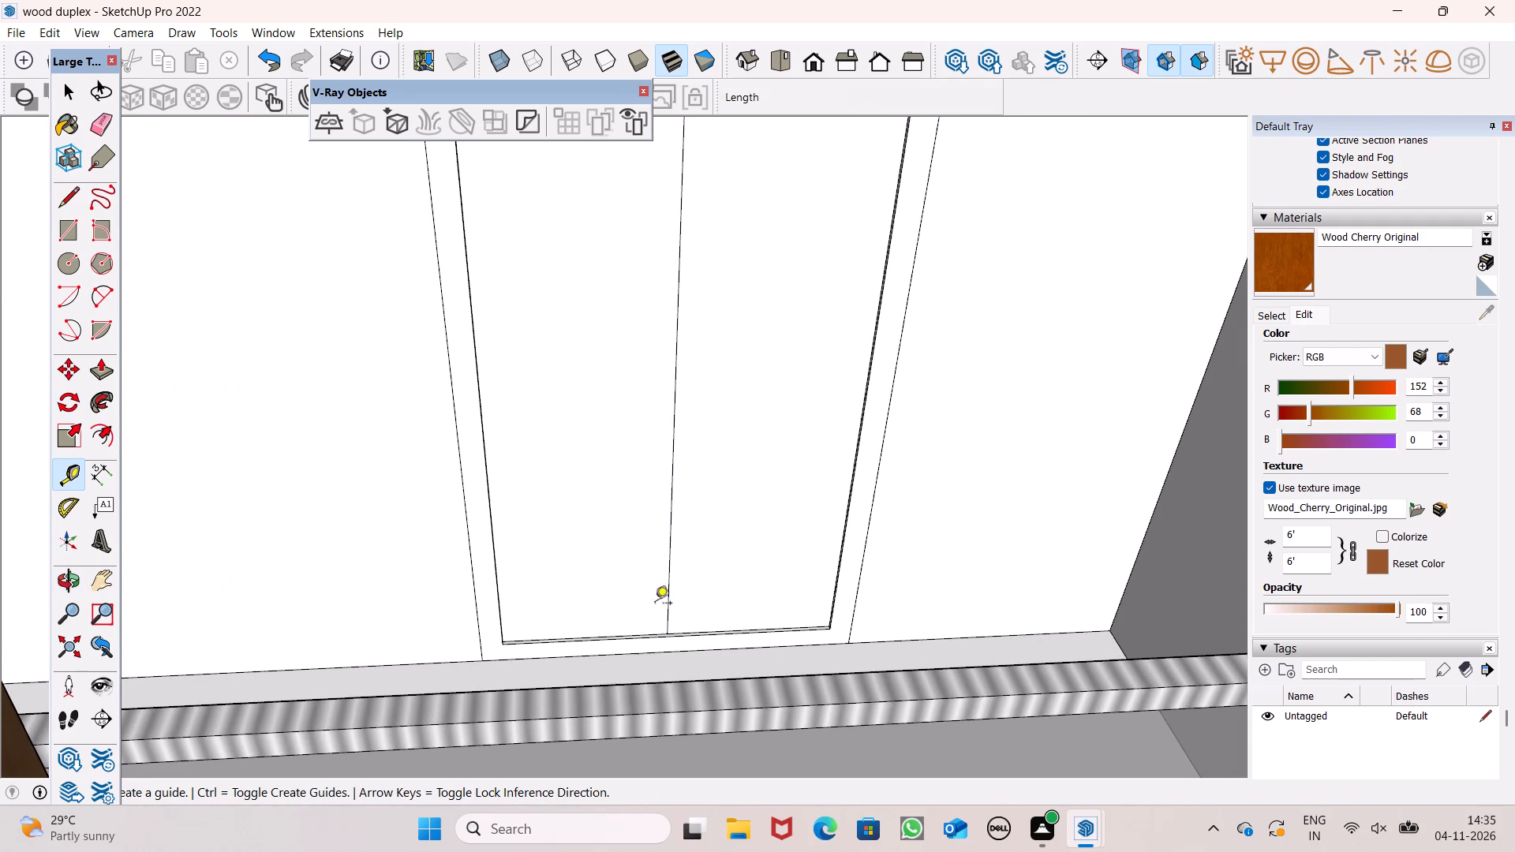
scroll(688, 605, "up", 14)
left_click(693, 685)
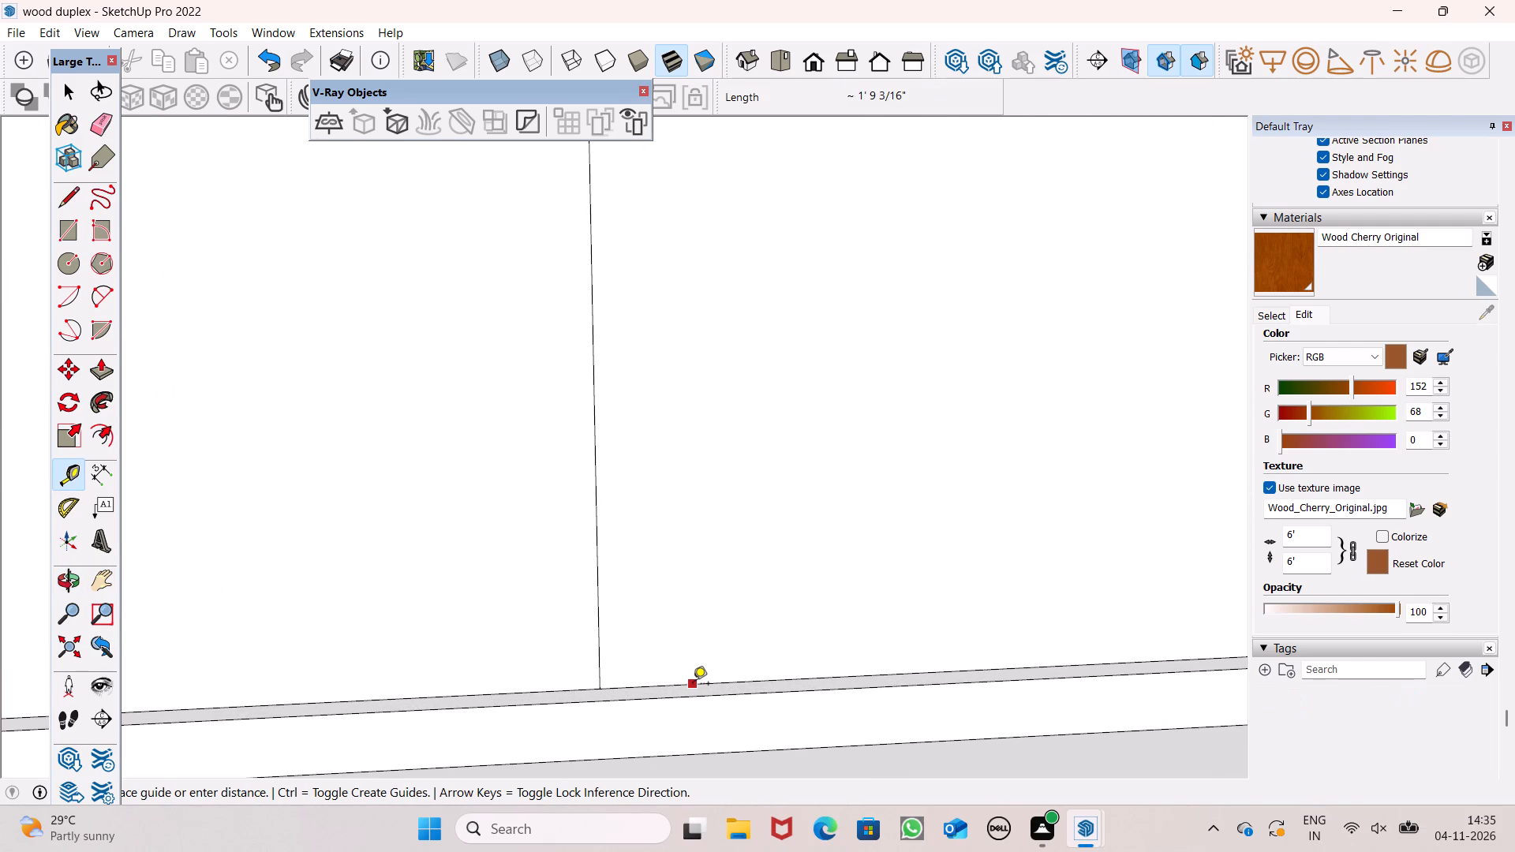
scroll(693, 685, "down", 11)
scroll(693, 681, "up", 1)
scroll(693, 681, "down", 1)
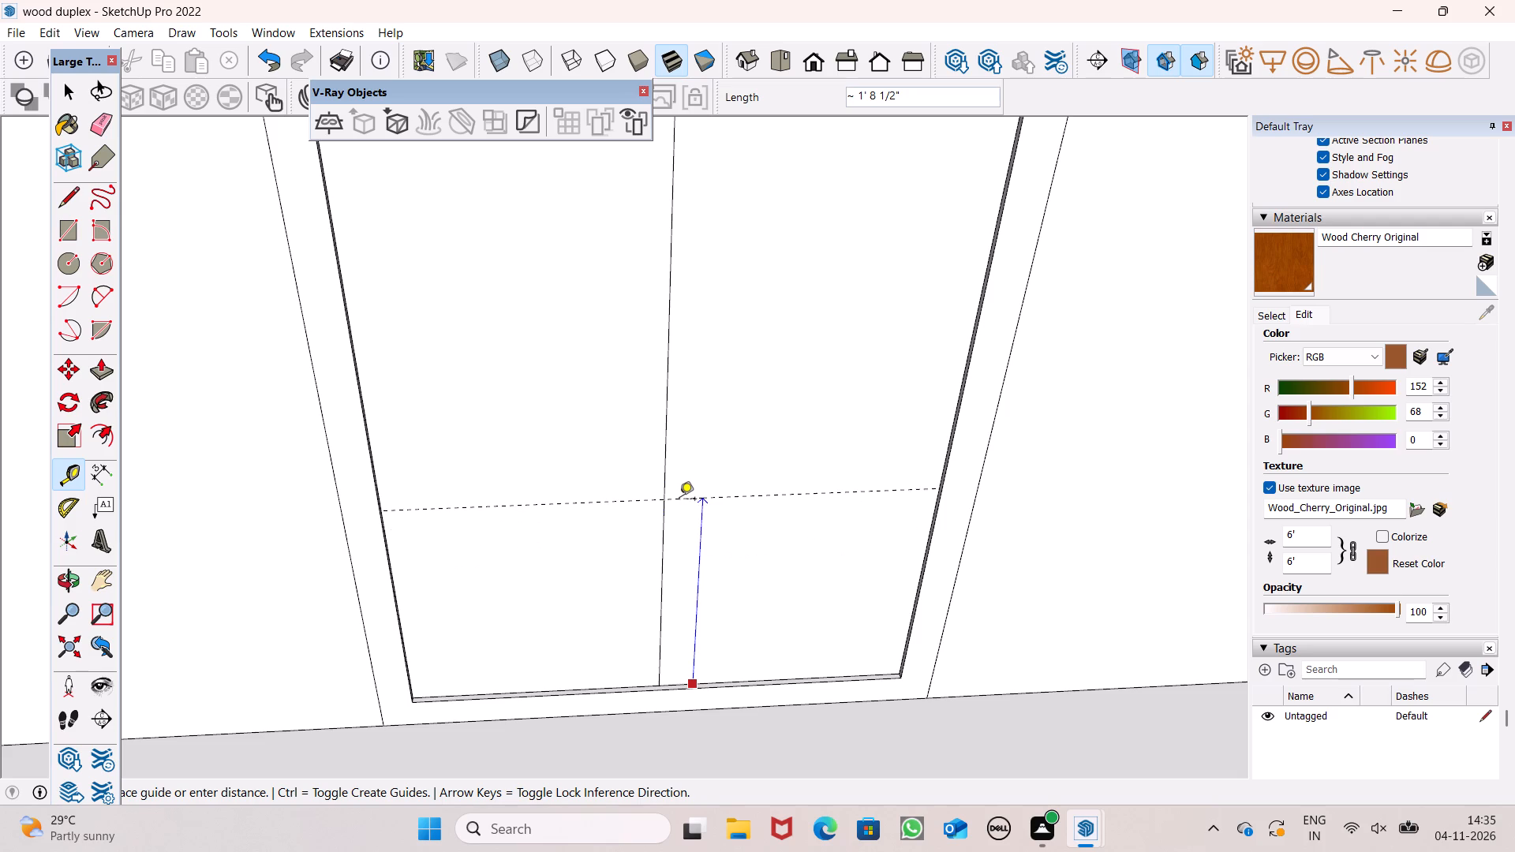
key("o")
left_click_drag(668, 521, 668, 607, "shift")
left_click_drag(668, 607, 676, 582)
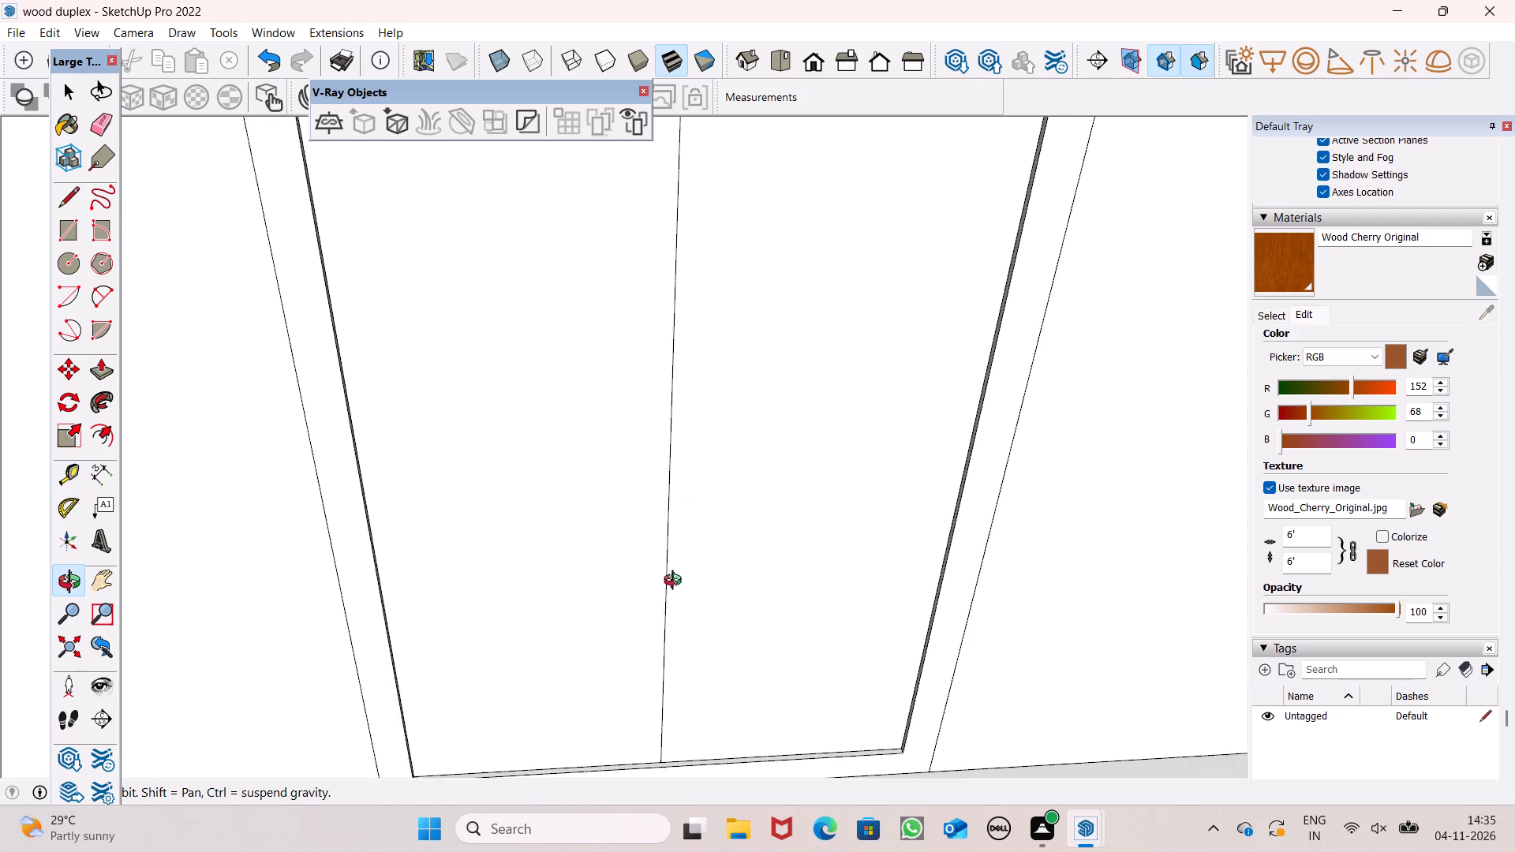
left_click_drag(676, 582, 686, 433)
scroll(686, 433, "down", 3)
left_click_drag(684, 436, 678, 579, "shift")
scroll(653, 524, "down", 10)
left_click_drag(697, 506, 683, 558)
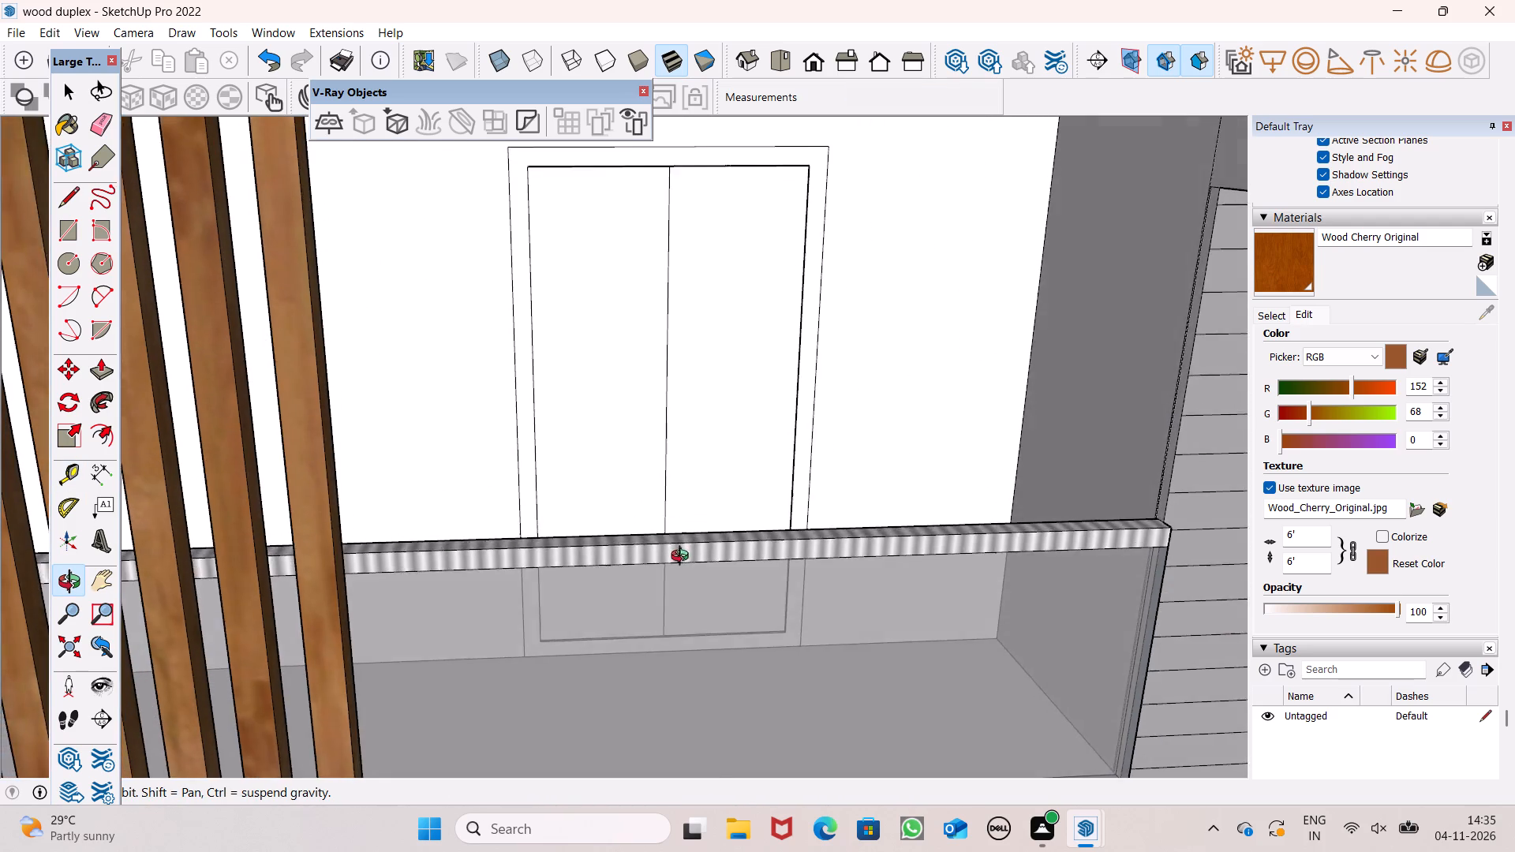
left_click_drag(683, 558, 694, 619)
scroll(690, 523, "up", 4)
left_click_drag(690, 524, 694, 572, "shift")
left_click_drag(685, 583, 619, 613)
left_click_drag(627, 606, 646, 634, "shift")
left_click_drag(646, 634, 647, 630)
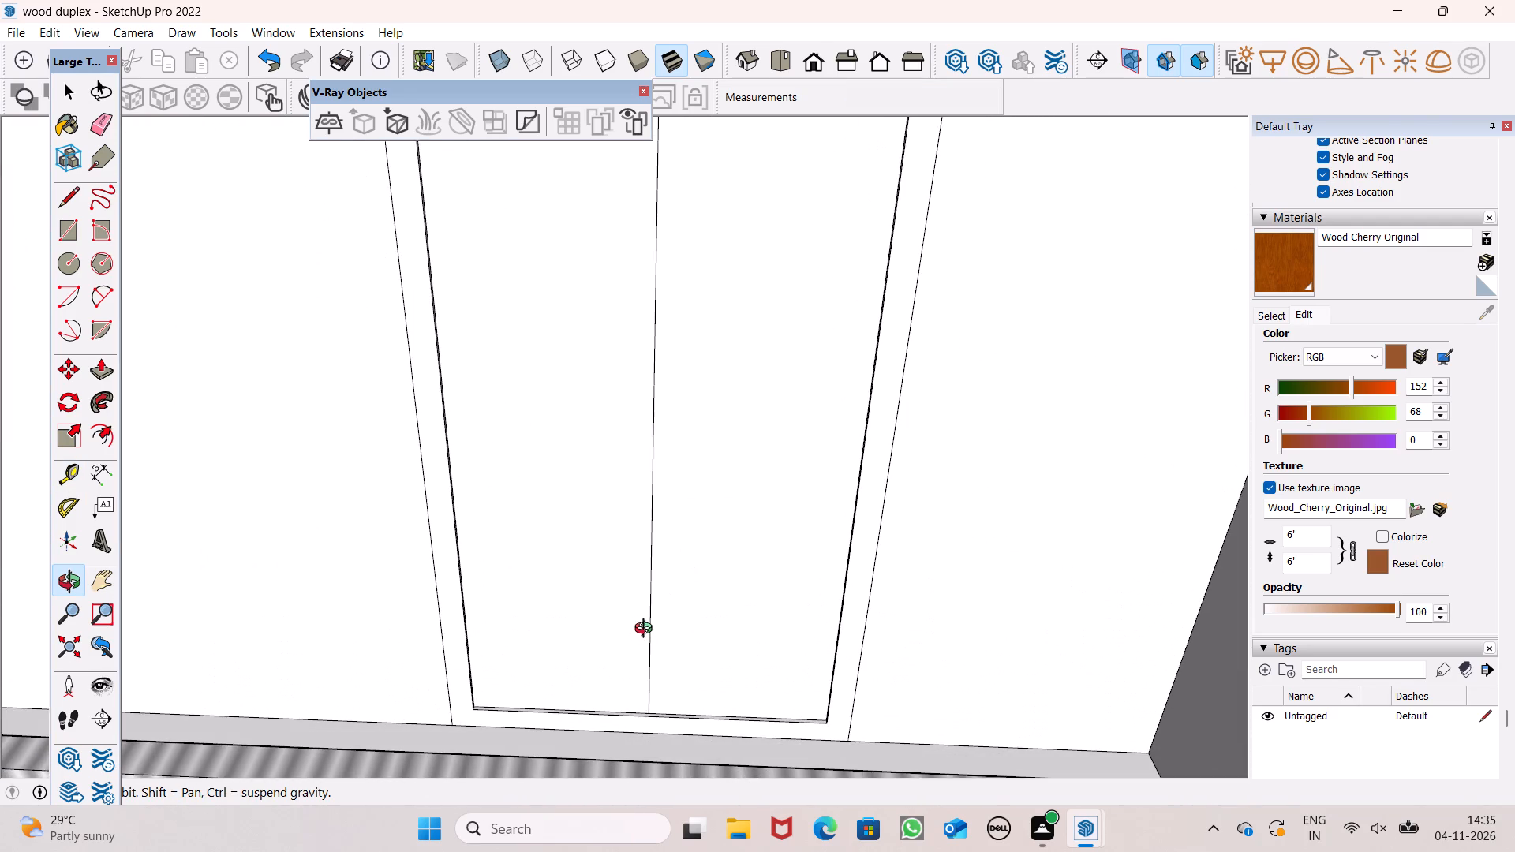
left_click_drag(647, 630, 649, 625)
key("t")
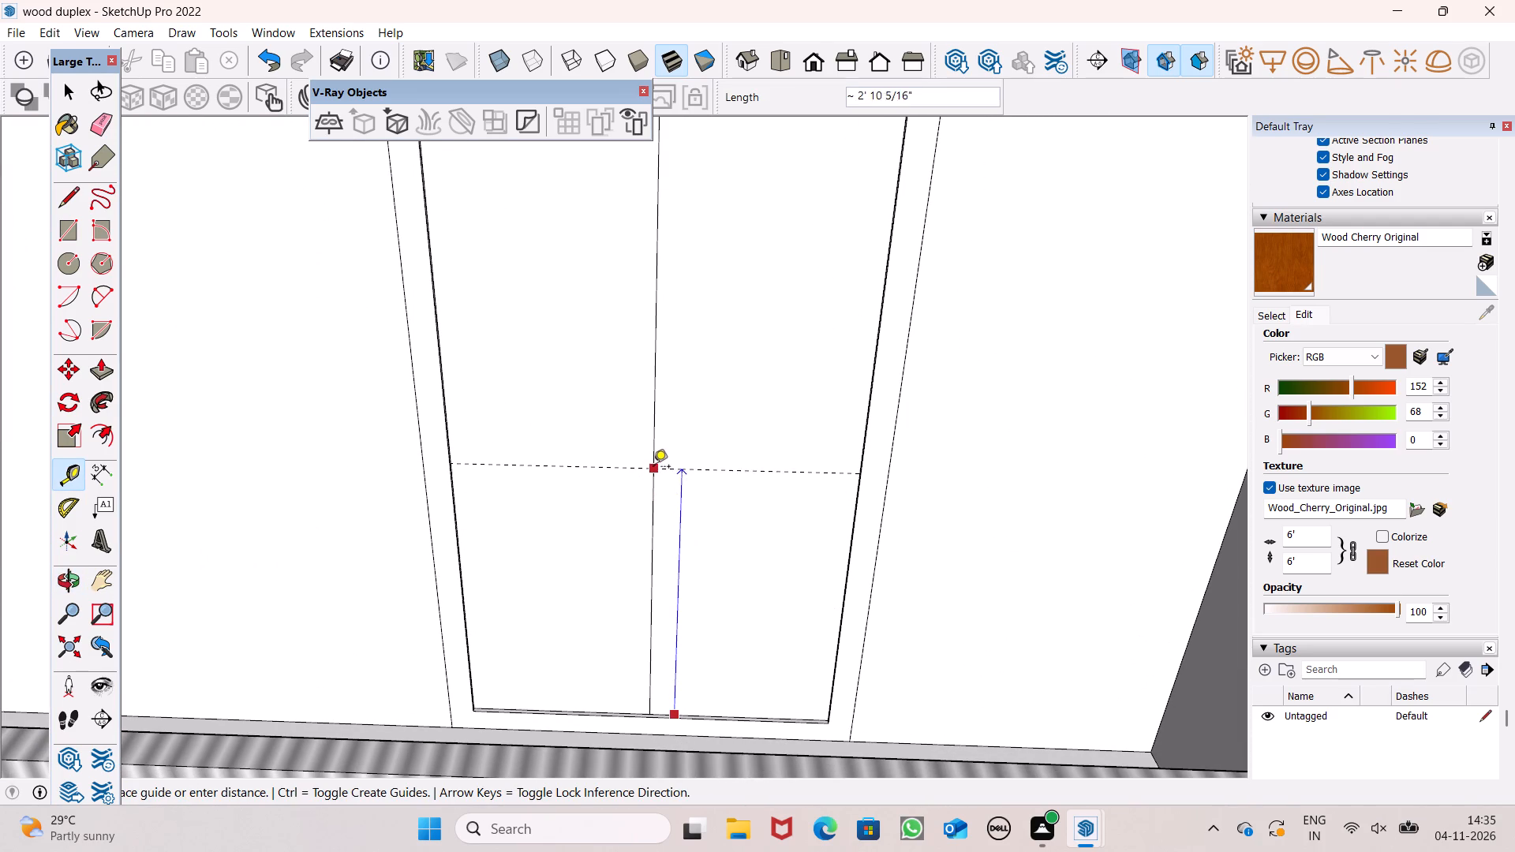
left_click(655, 454)
Draw a horizontal line about 3' 6 7/16" long along the guide, joining both sides of the recessed door face.
key("l")
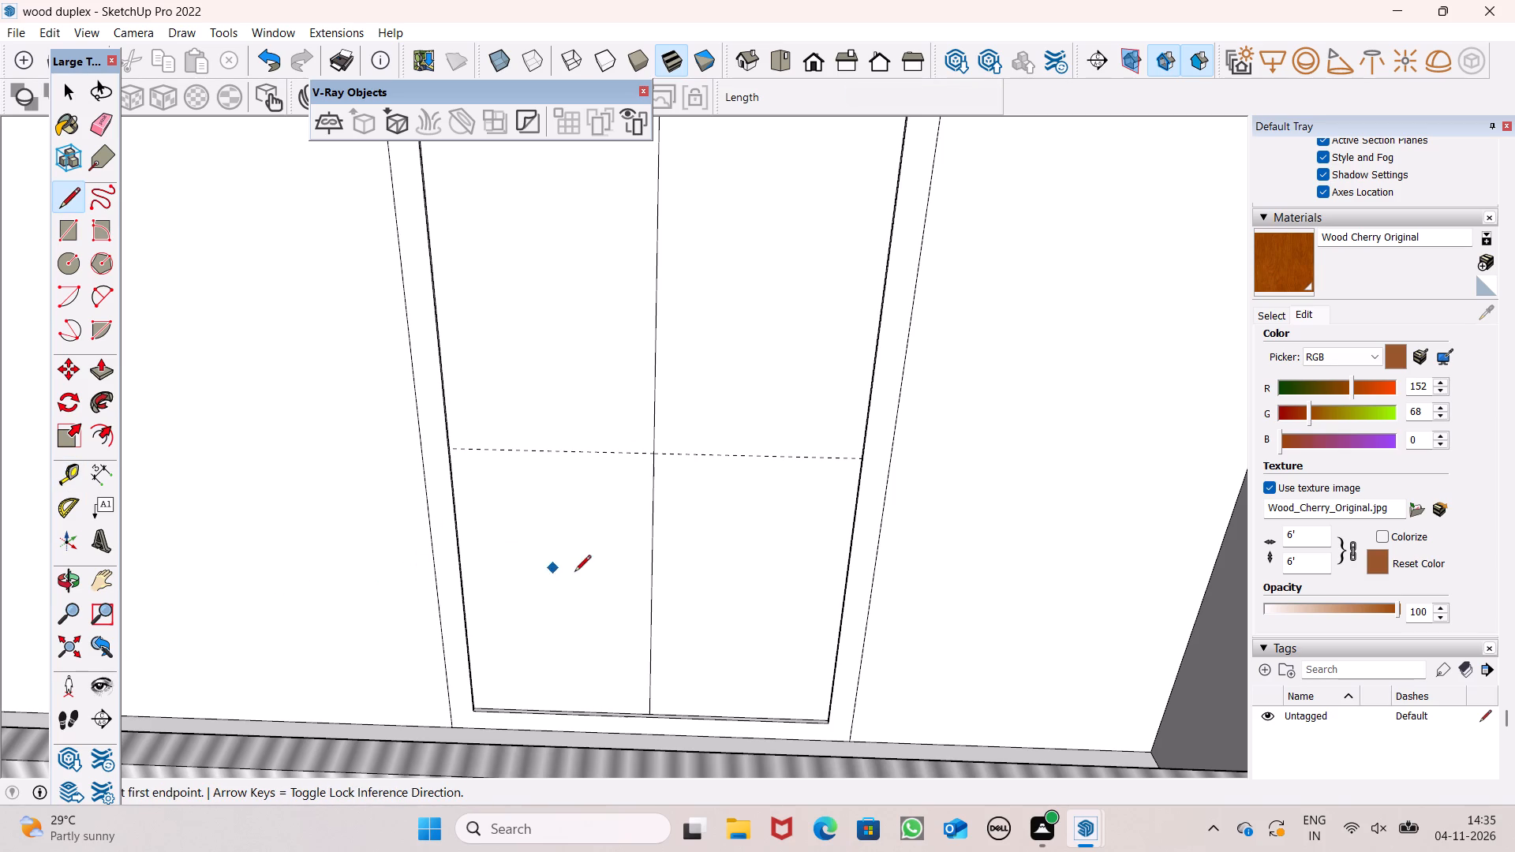
scroll(580, 450, "up", 15)
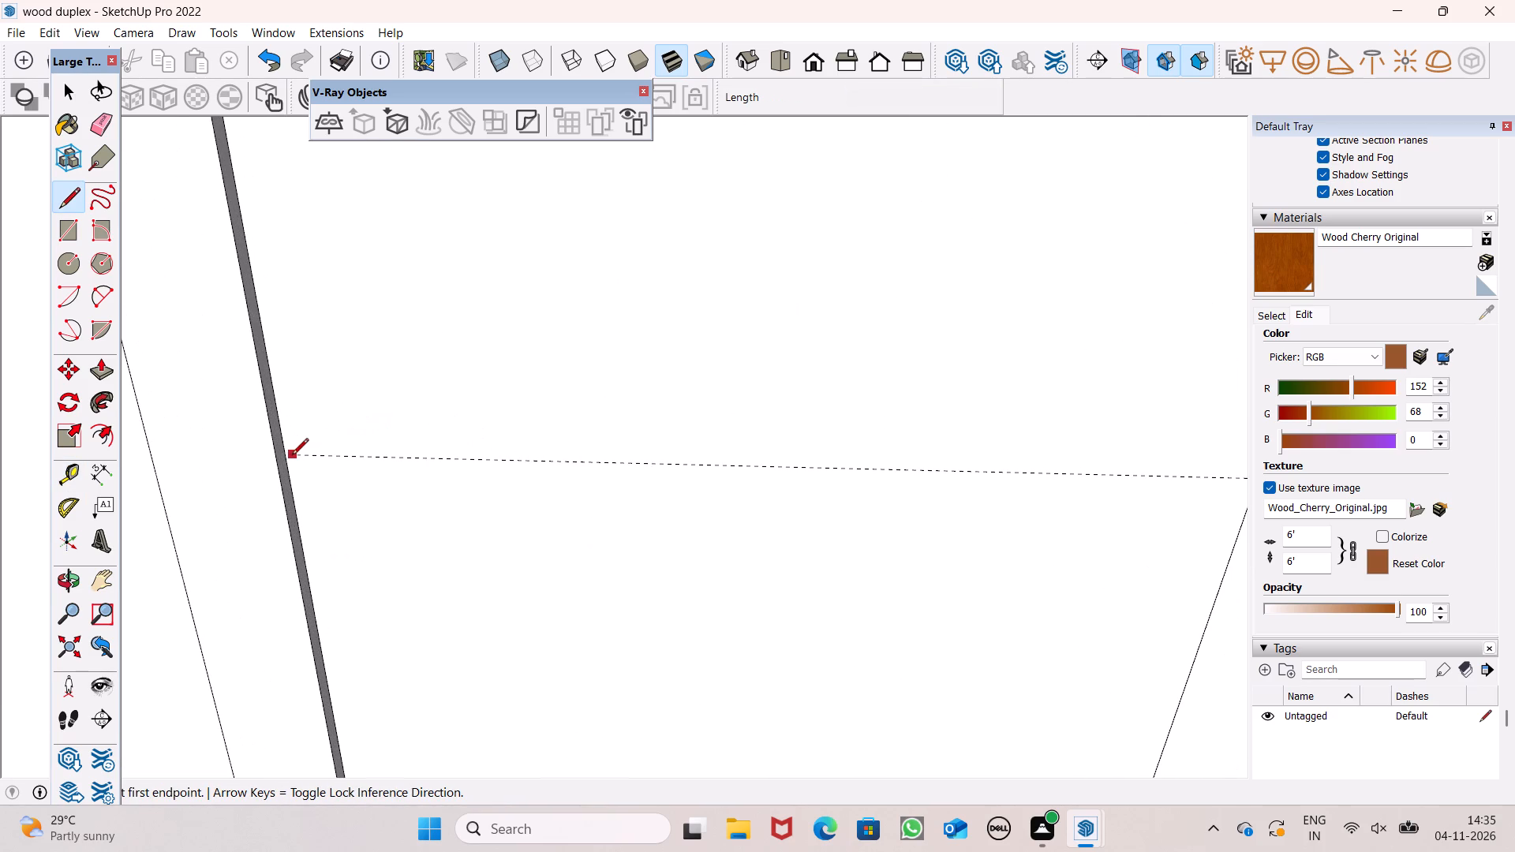
left_click(286, 455)
scroll(286, 455, "up", 1)
scroll(286, 455, "down", 8)
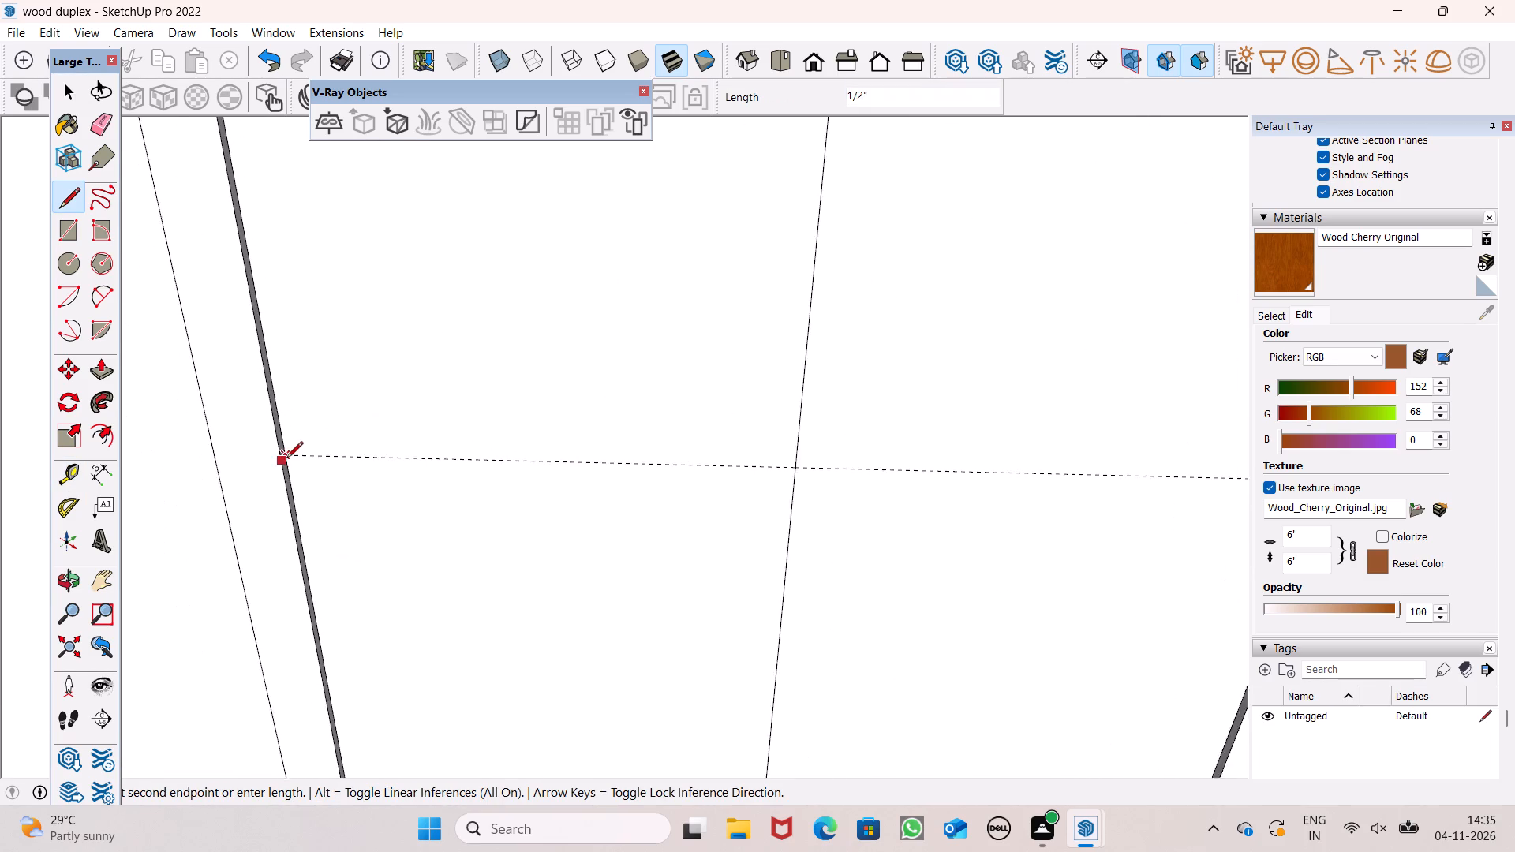
scroll(286, 459, "down", 5)
scroll(836, 461, "up", 16)
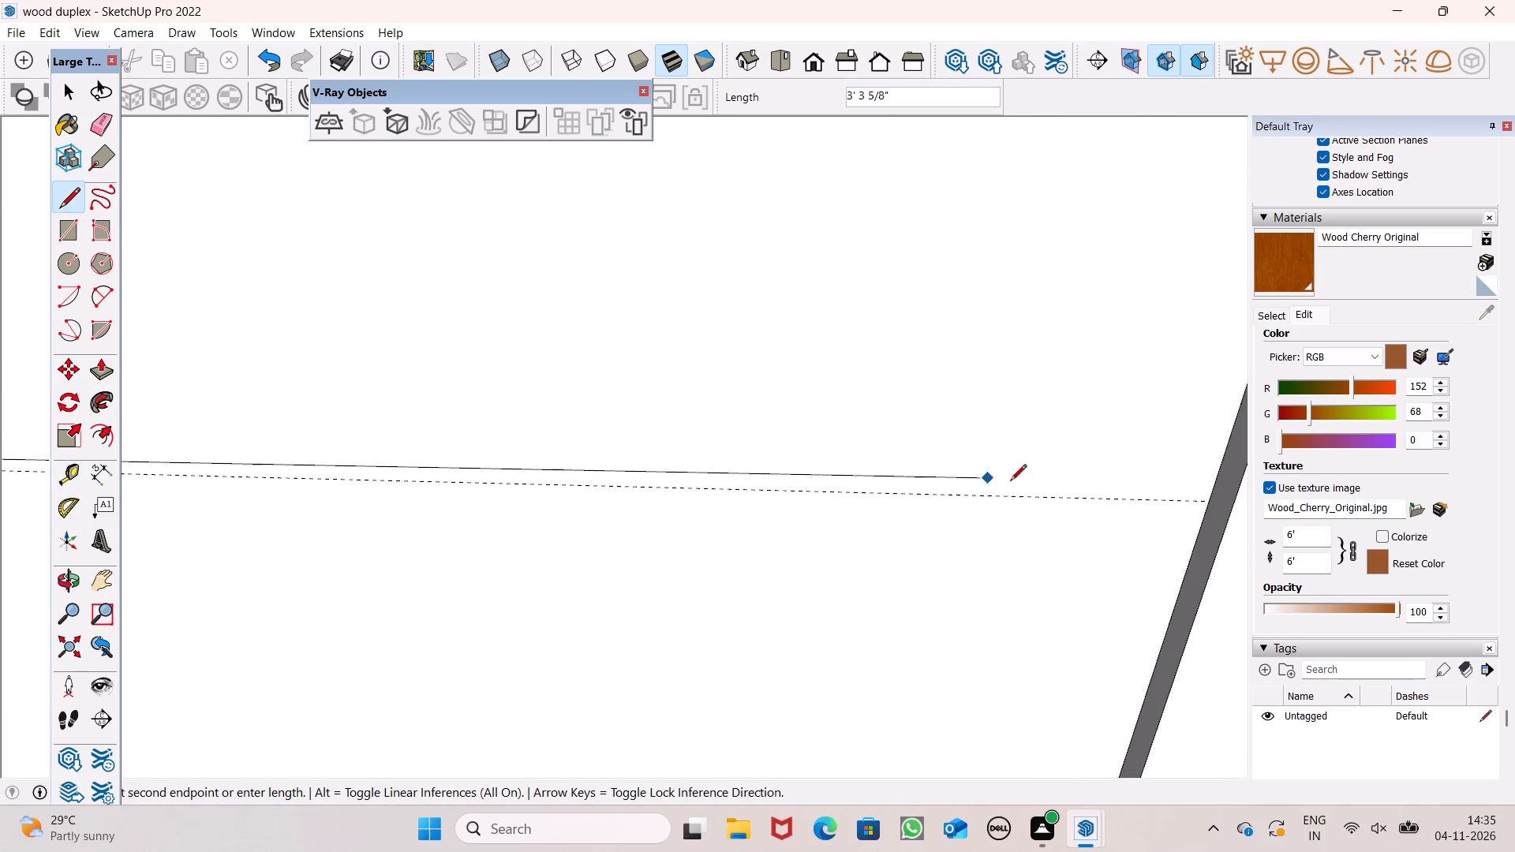
left_click(1206, 503)
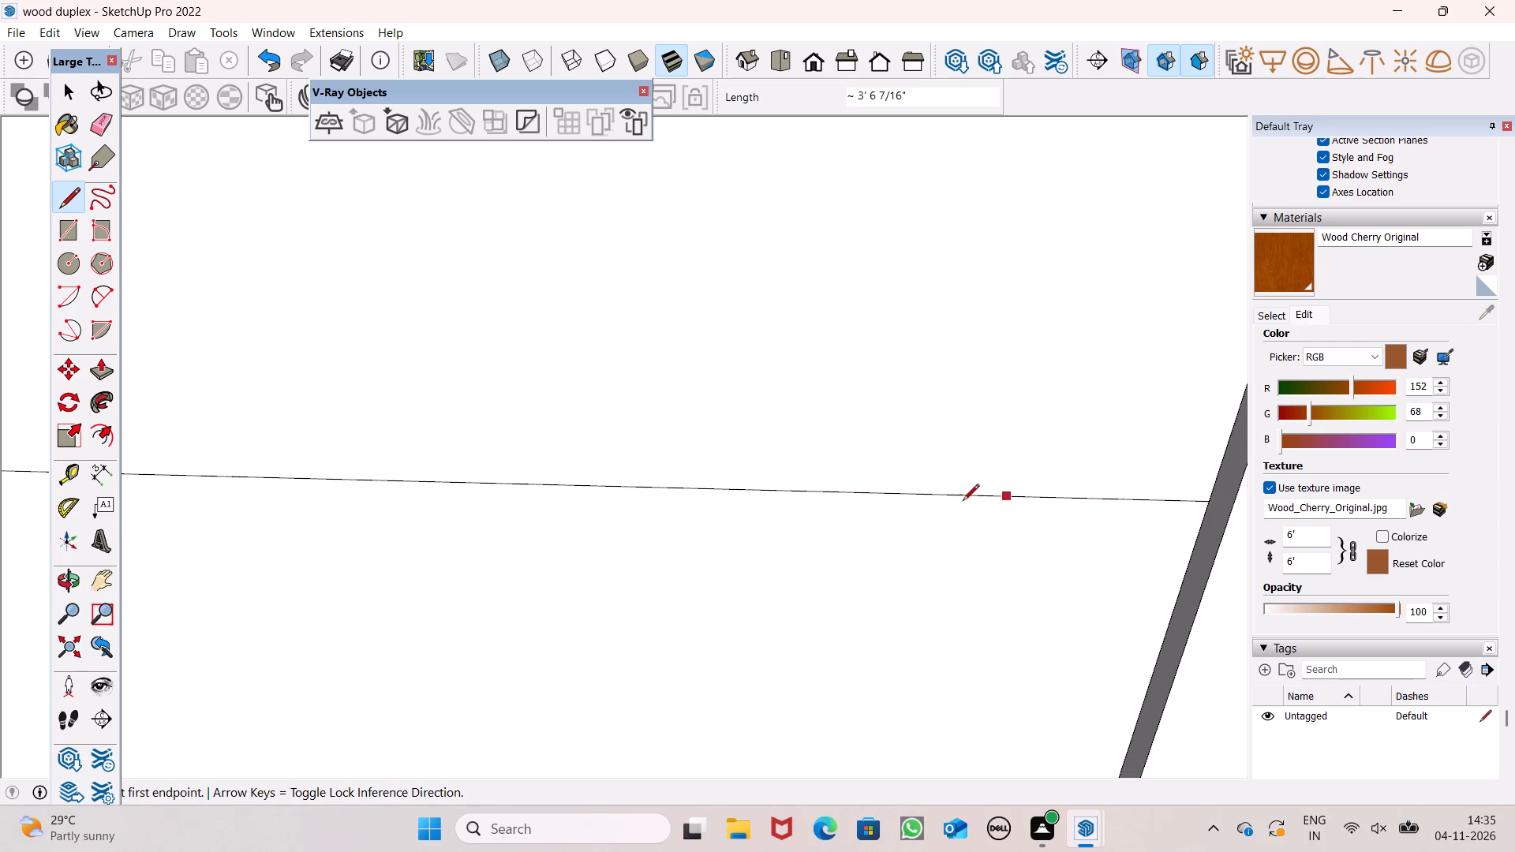
Erase the horizontal guide that runs across the front facade at the balcony door.
scroll(842, 514, "down", 10)
key("o")
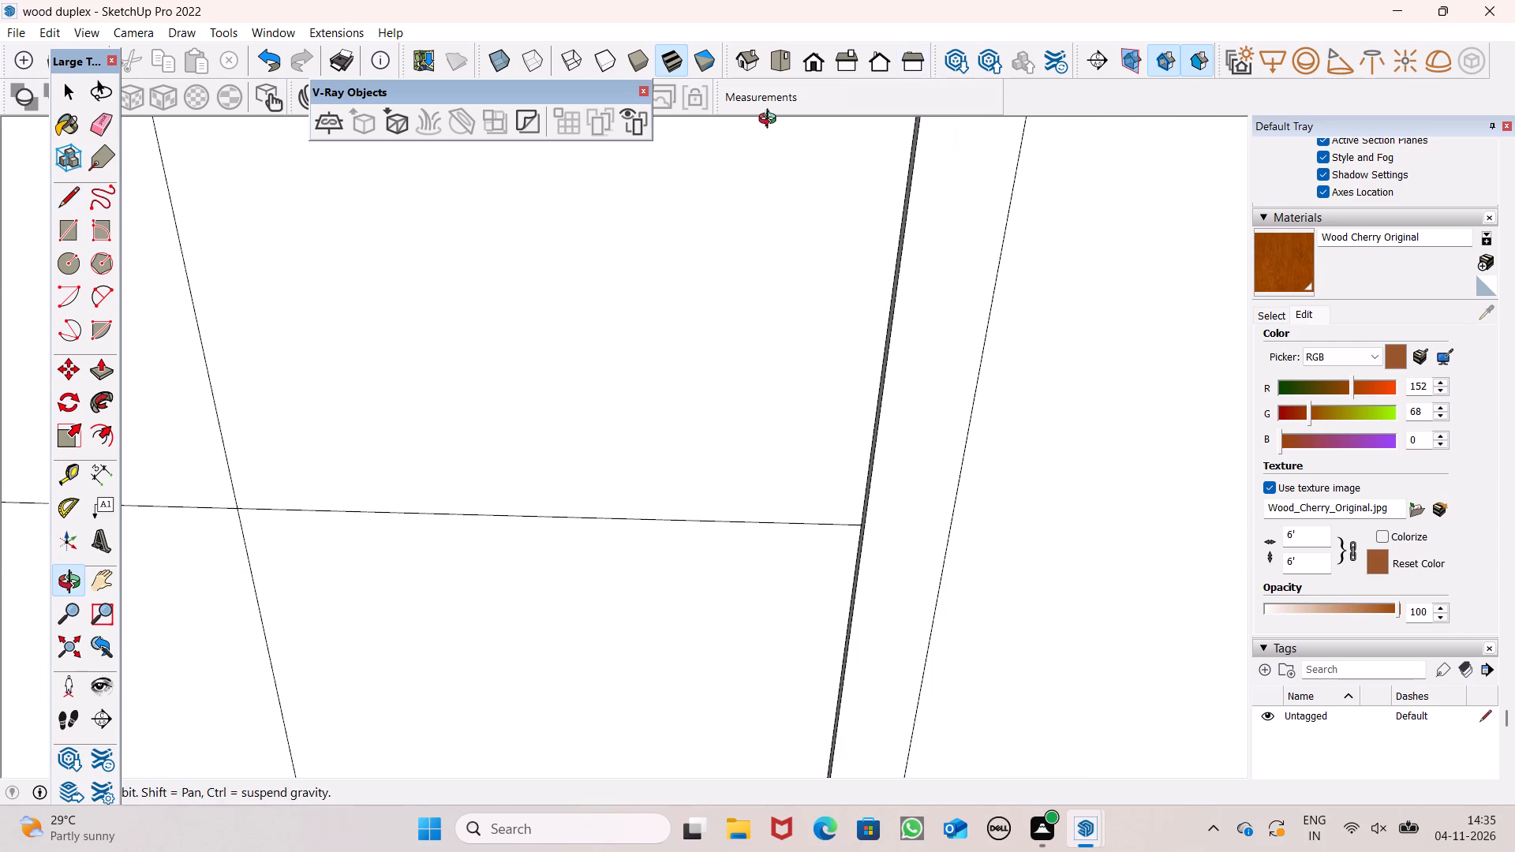
left_click(809, 64)
scroll(730, 290, "down", 12)
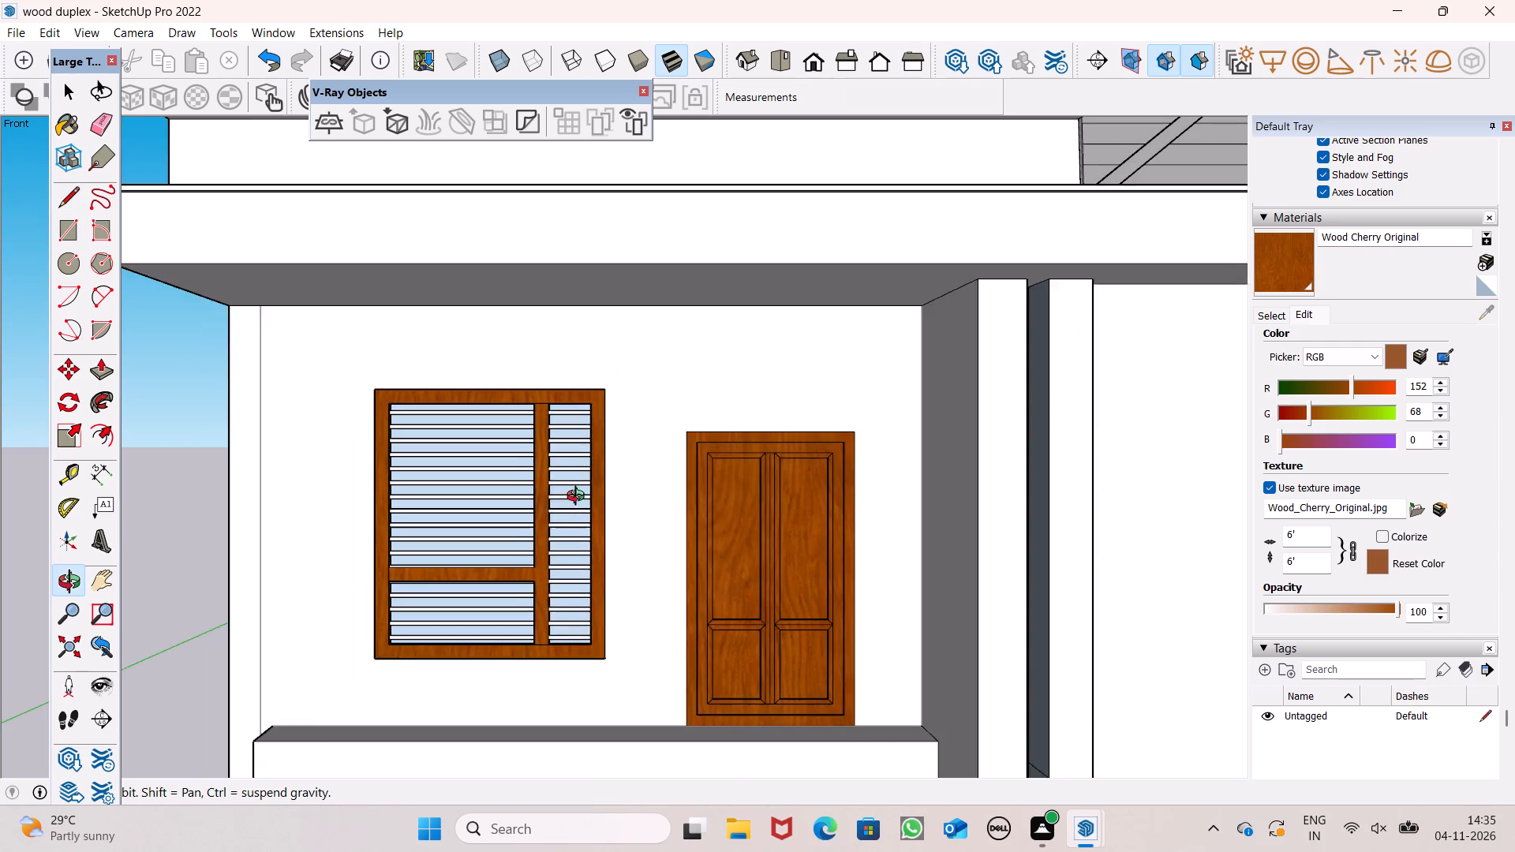
scroll(579, 498, "down", 5)
scroll(558, 559, "up", 1)
scroll(541, 573, "down", 11)
left_click_drag(663, 469, 663, 520)
scroll(593, 402, "up", 5)
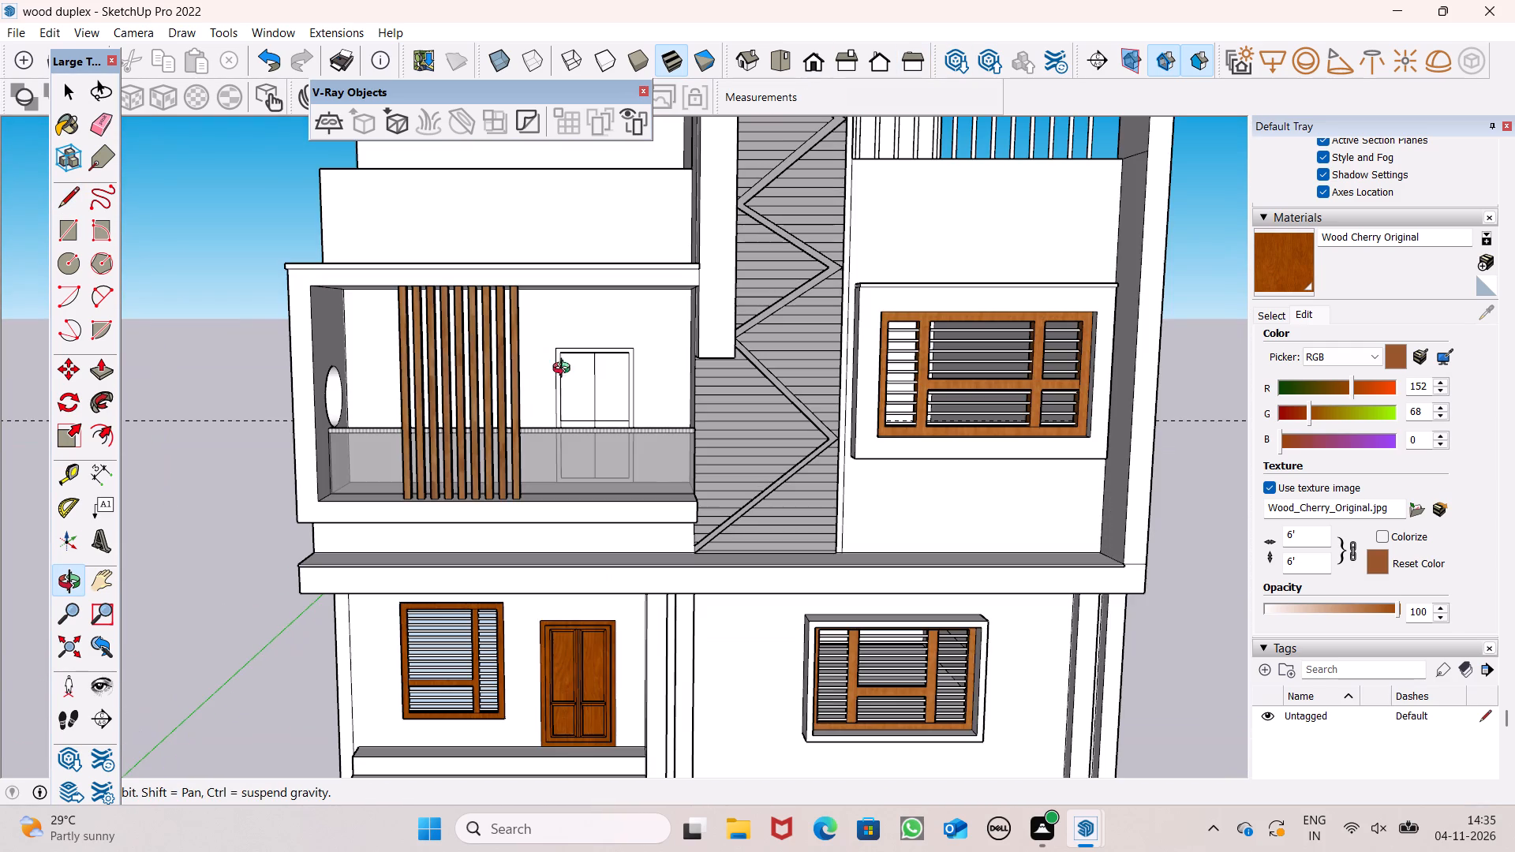
left_click(102, 125)
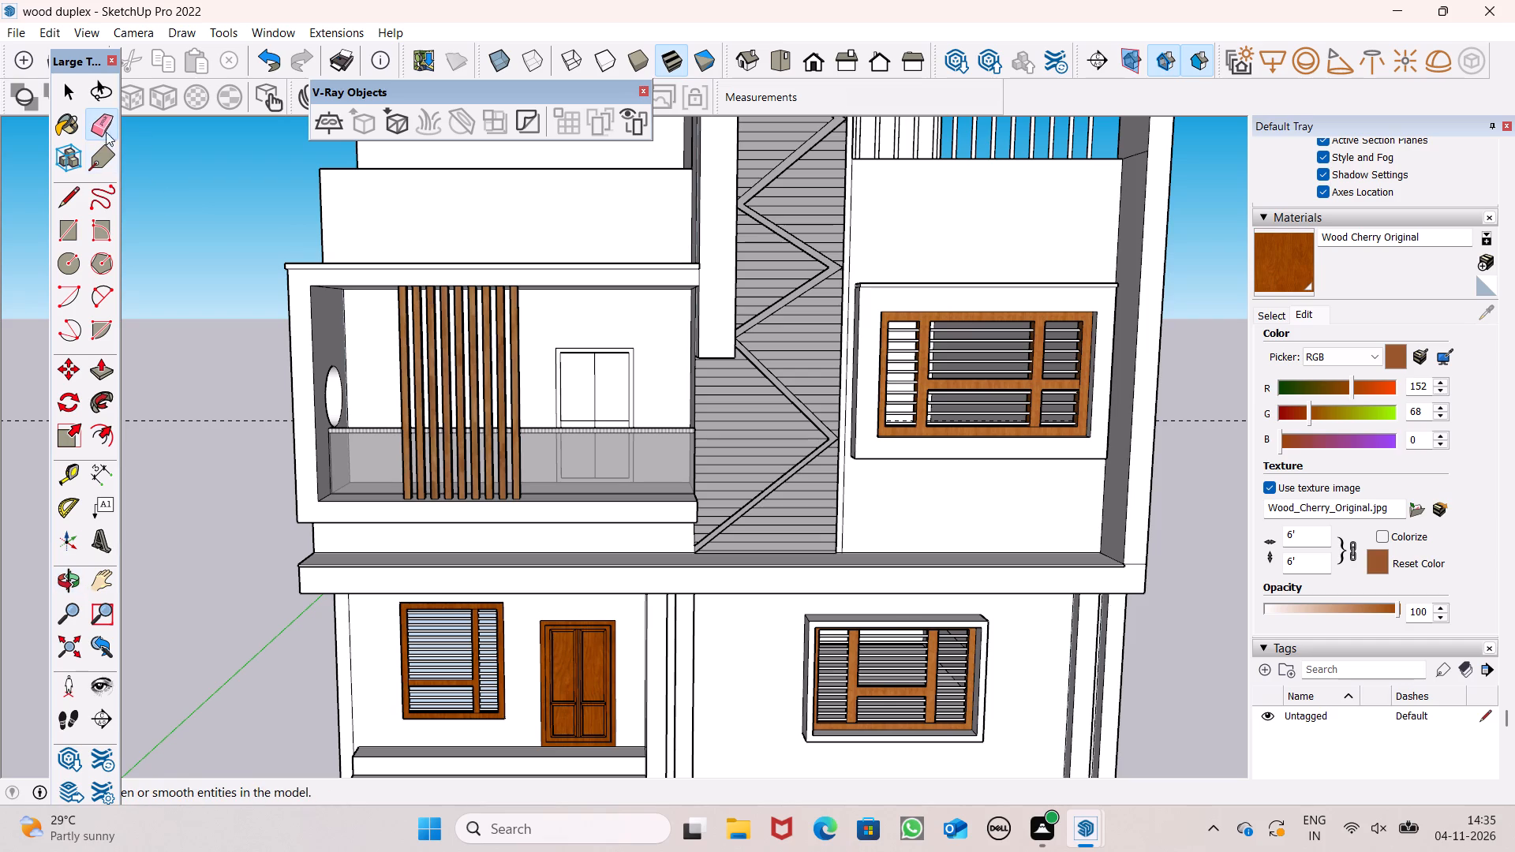
left_click_drag(233, 327, 241, 426)
scroll(602, 409, "up", 5)
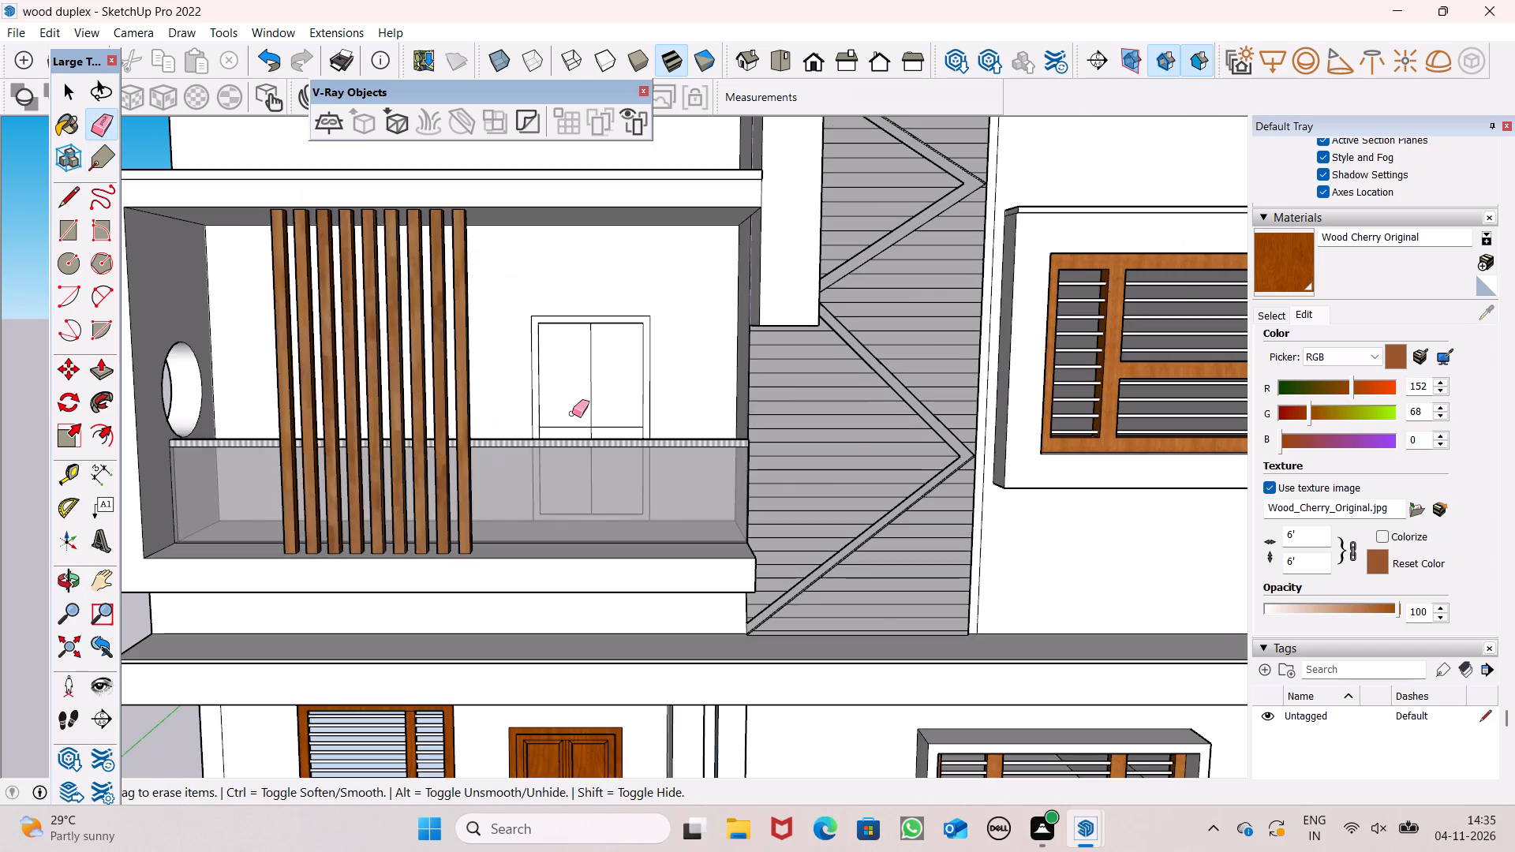
scroll(572, 413, "up", 6)
key("space")
type("o")
left_click_drag(553, 501, 634, 492)
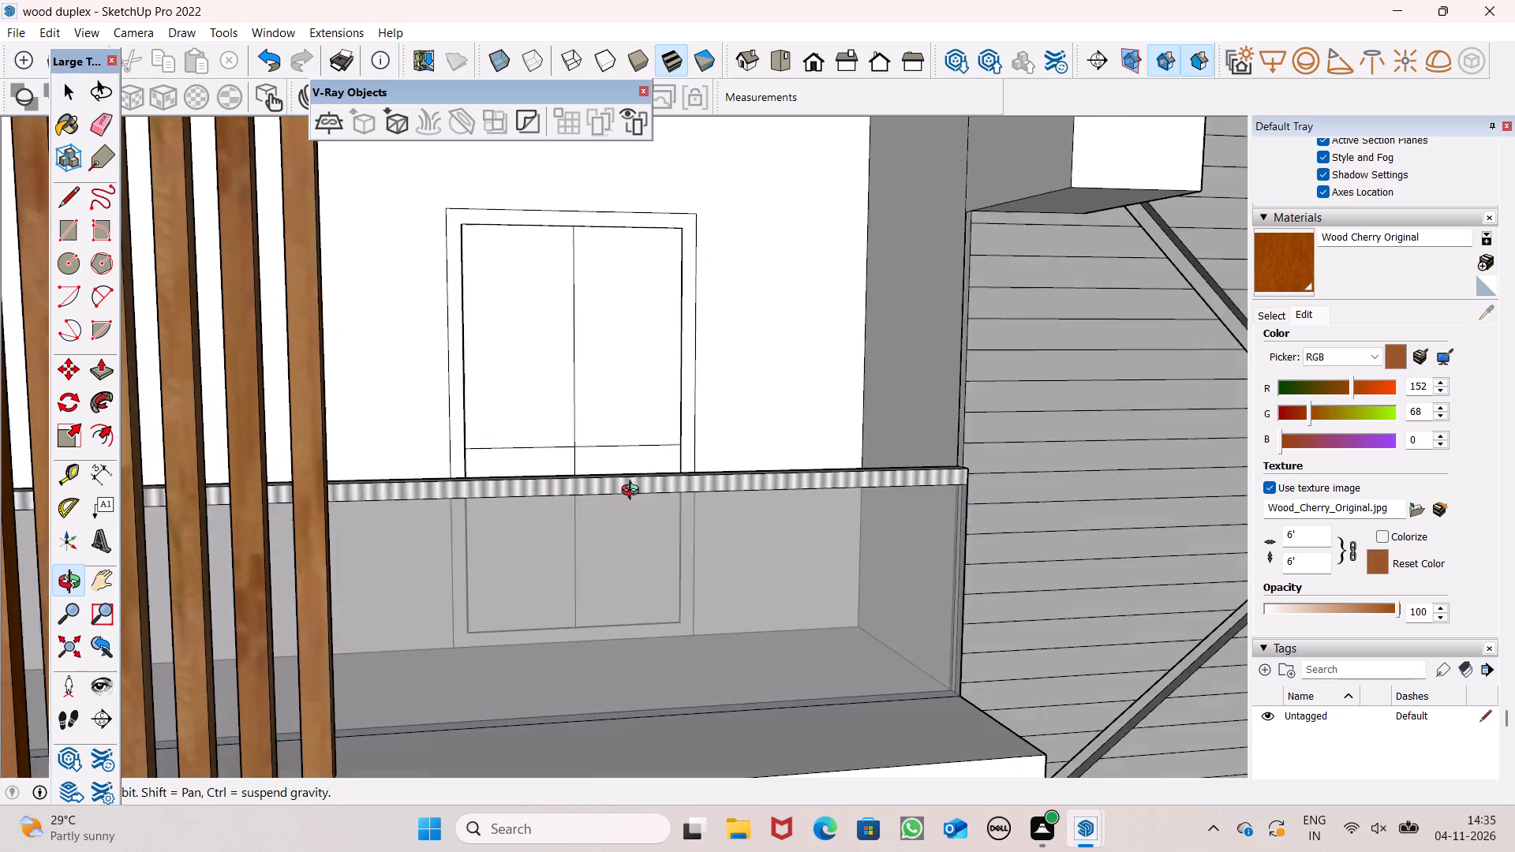
Copy both halves of the horizontal line on the recessed door face about 10 1/8" downward along the centre line.
left_click_drag(634, 492, 667, 527)
scroll(526, 454, "up", 5)
left_click(529, 454, "shift")
key("space")
scroll(542, 446, "up", 4)
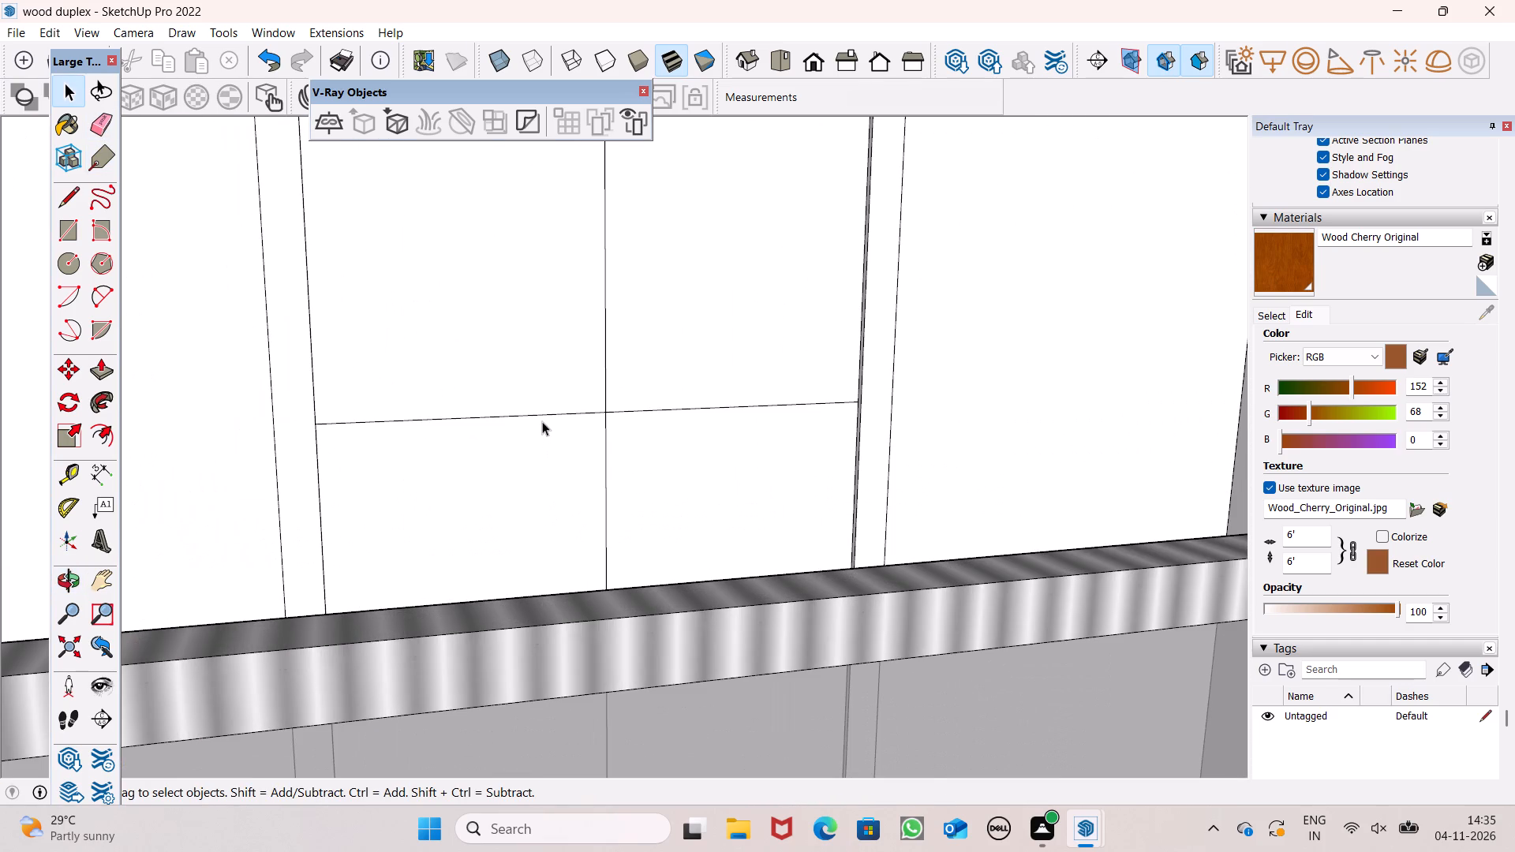
left_click(544, 416)
left_click(636, 409, "ctrl")
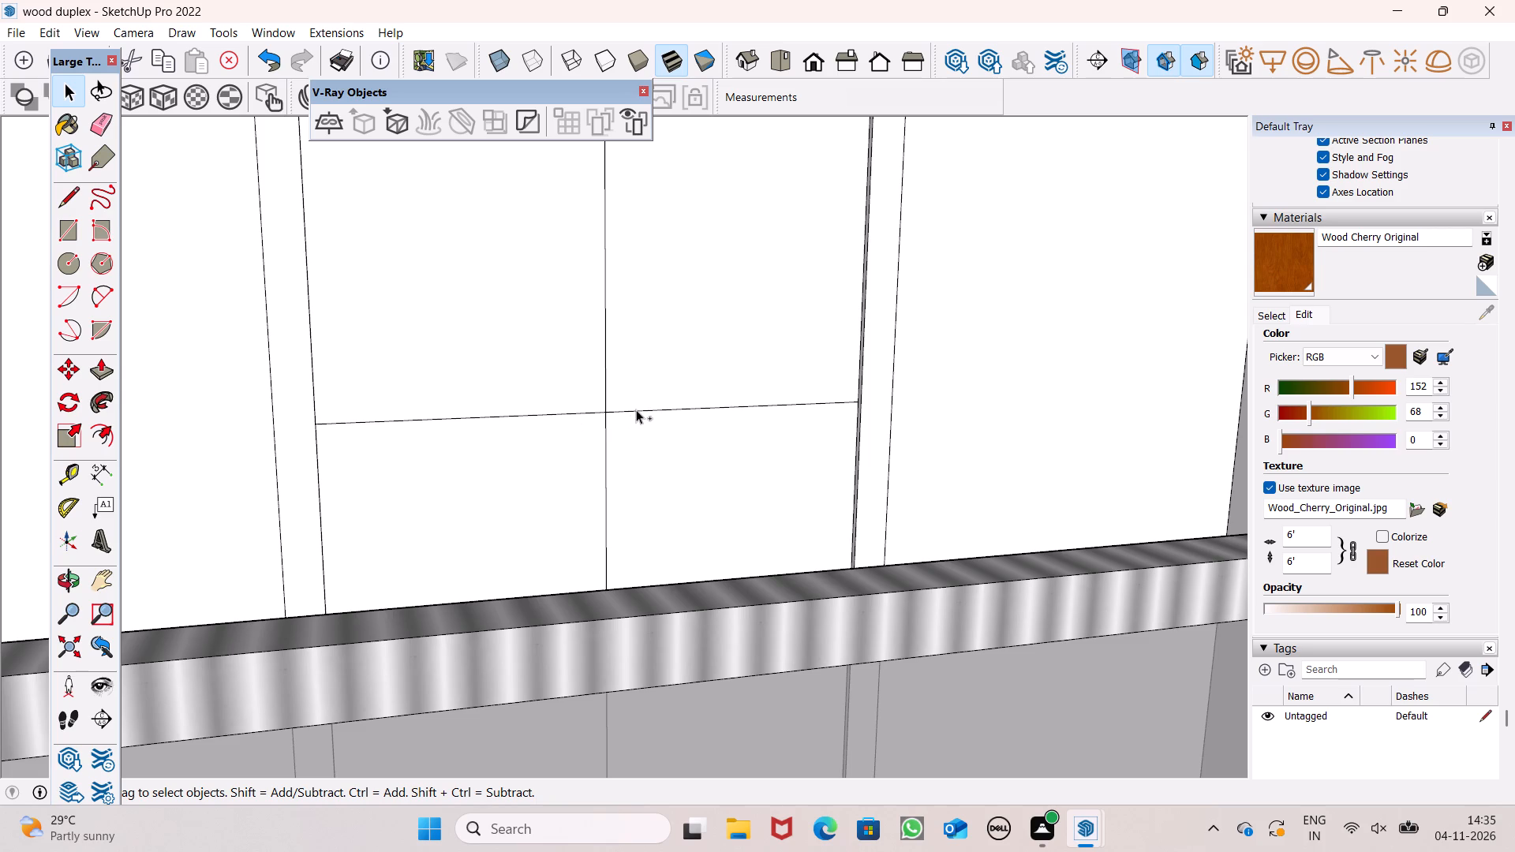
key("m")
scroll(548, 335, "down", 3)
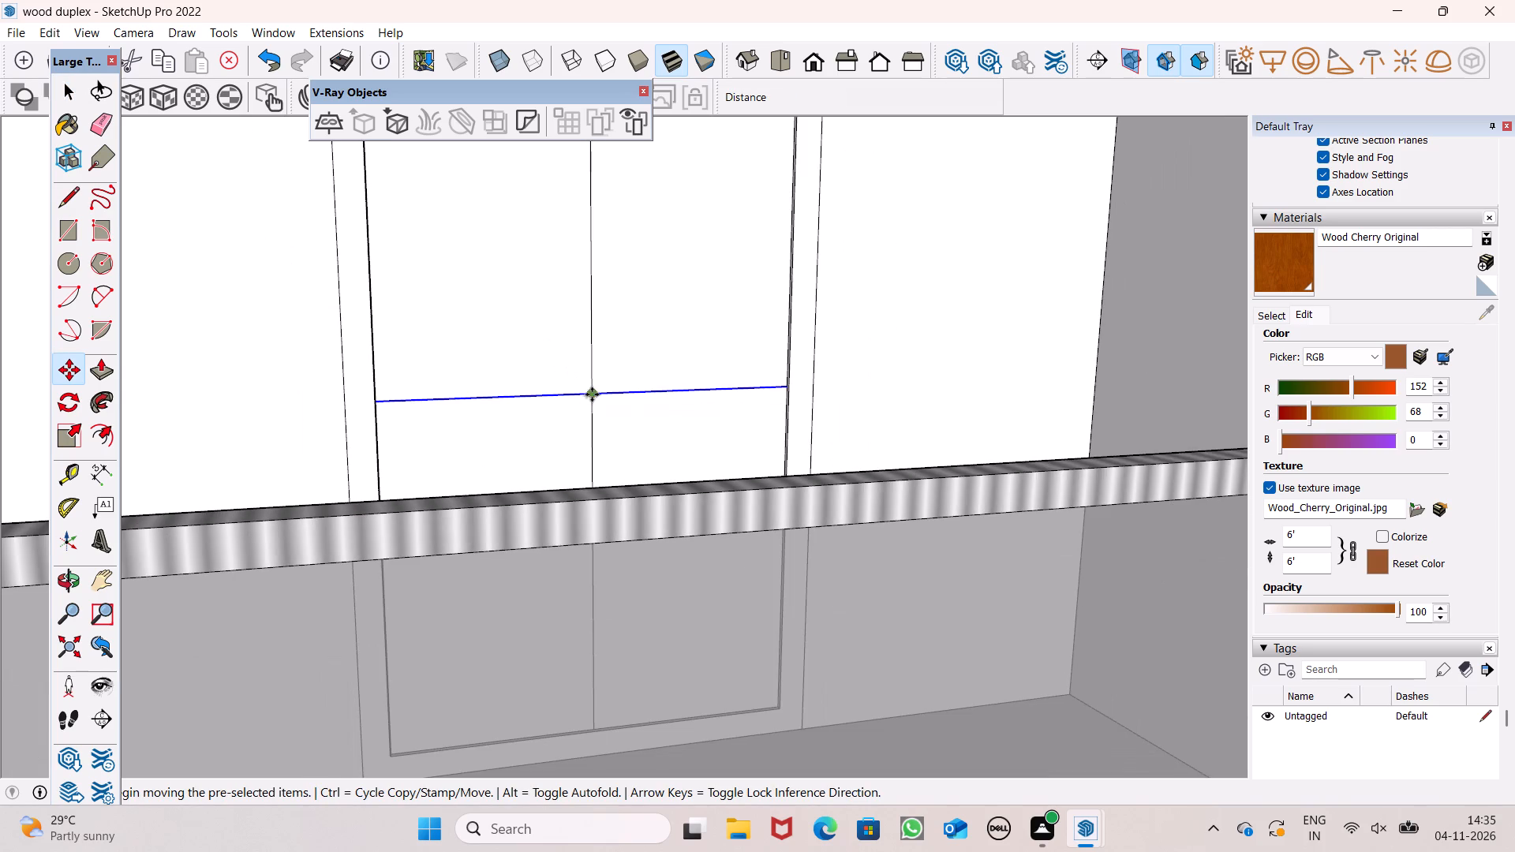
left_click(592, 396)
scroll(596, 412, "up", 4)
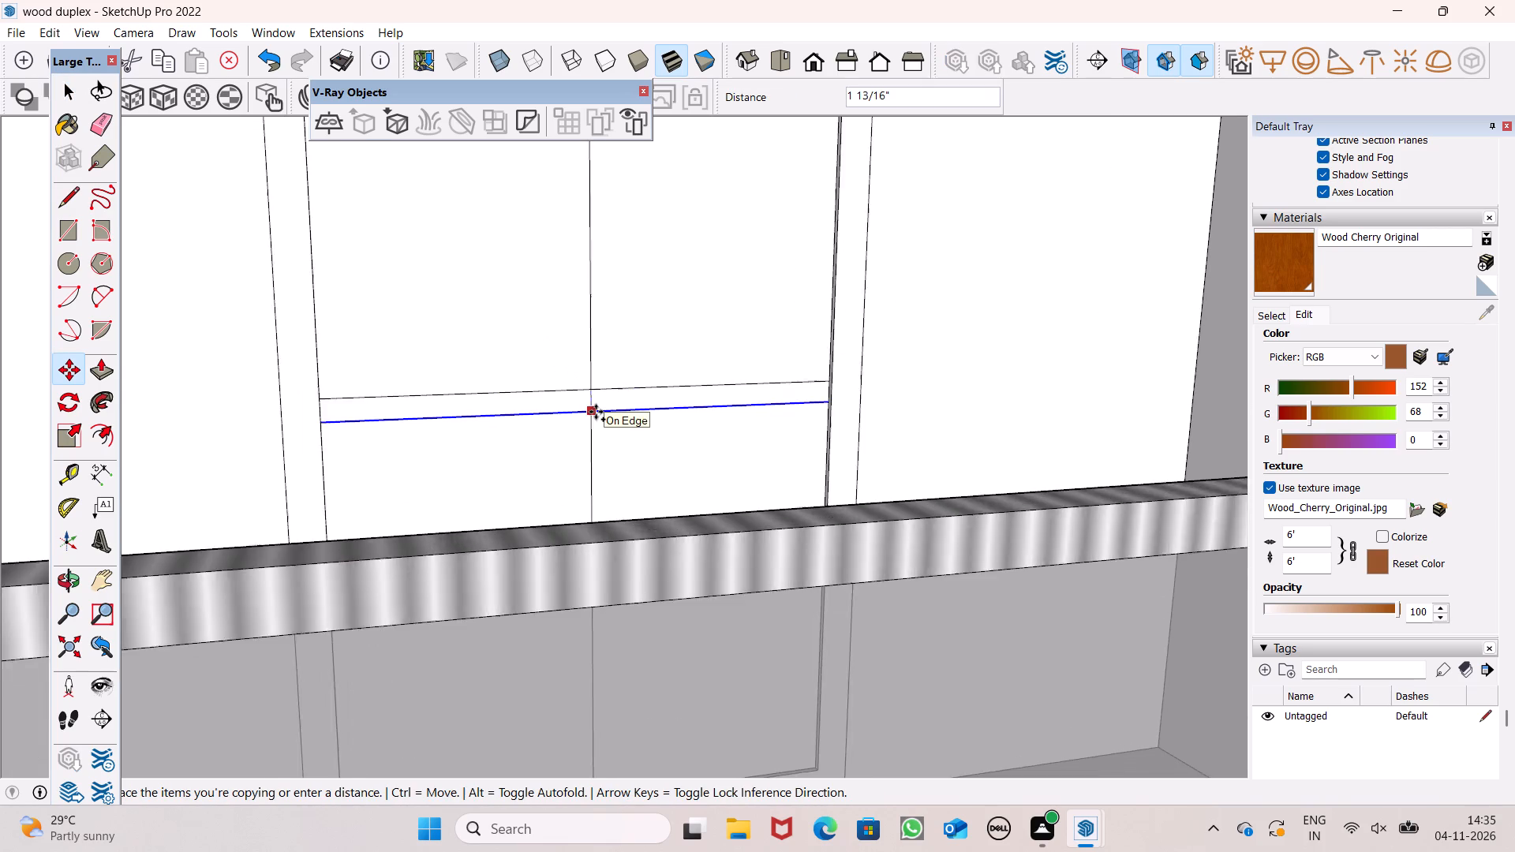
scroll(596, 412, "up", 7)
scroll(597, 480, "down", 2)
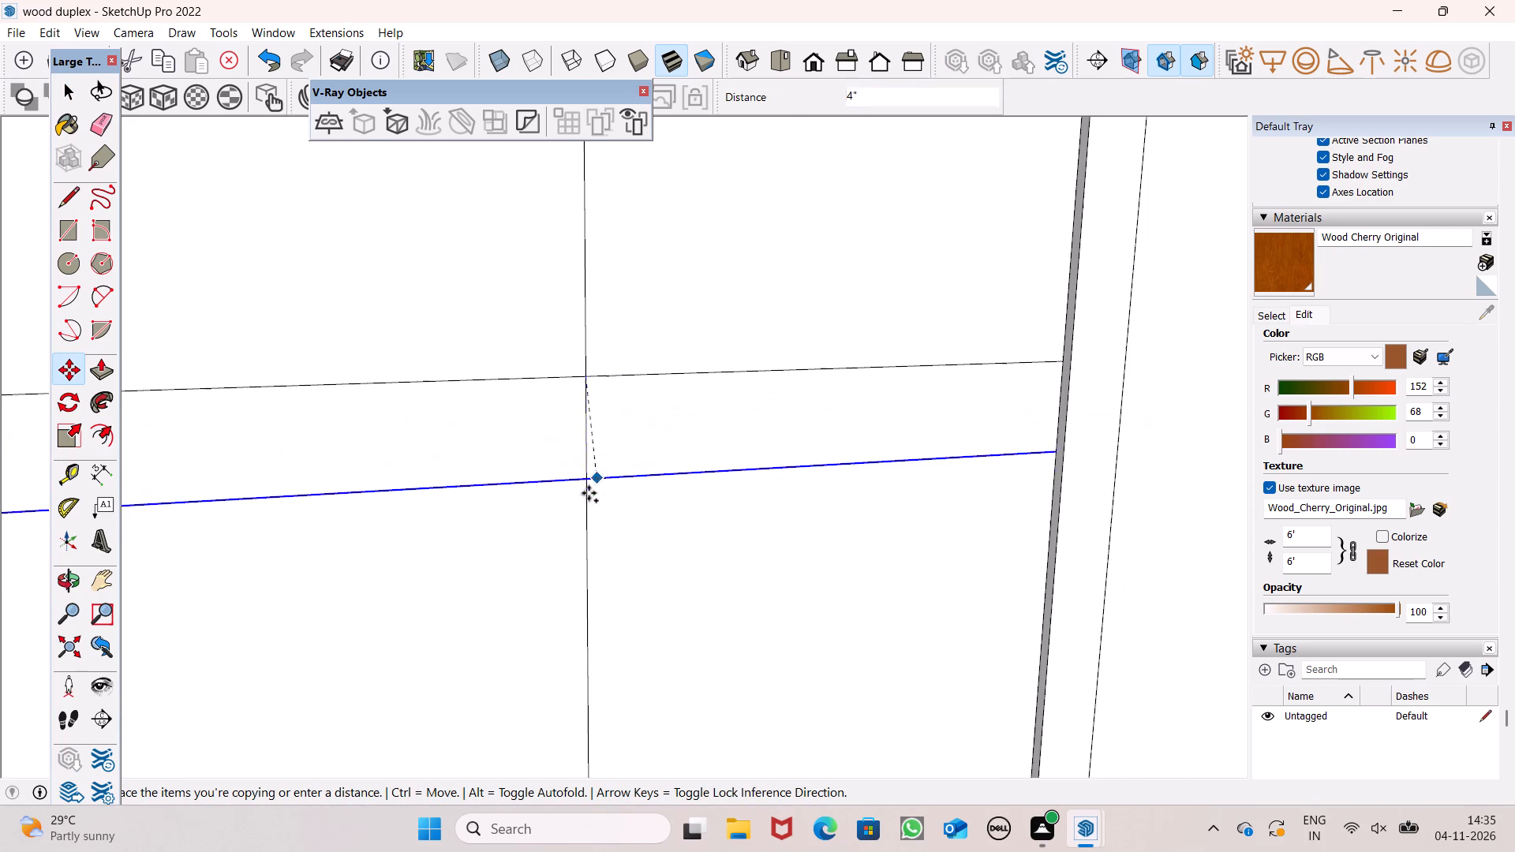
left_click(593, 630)
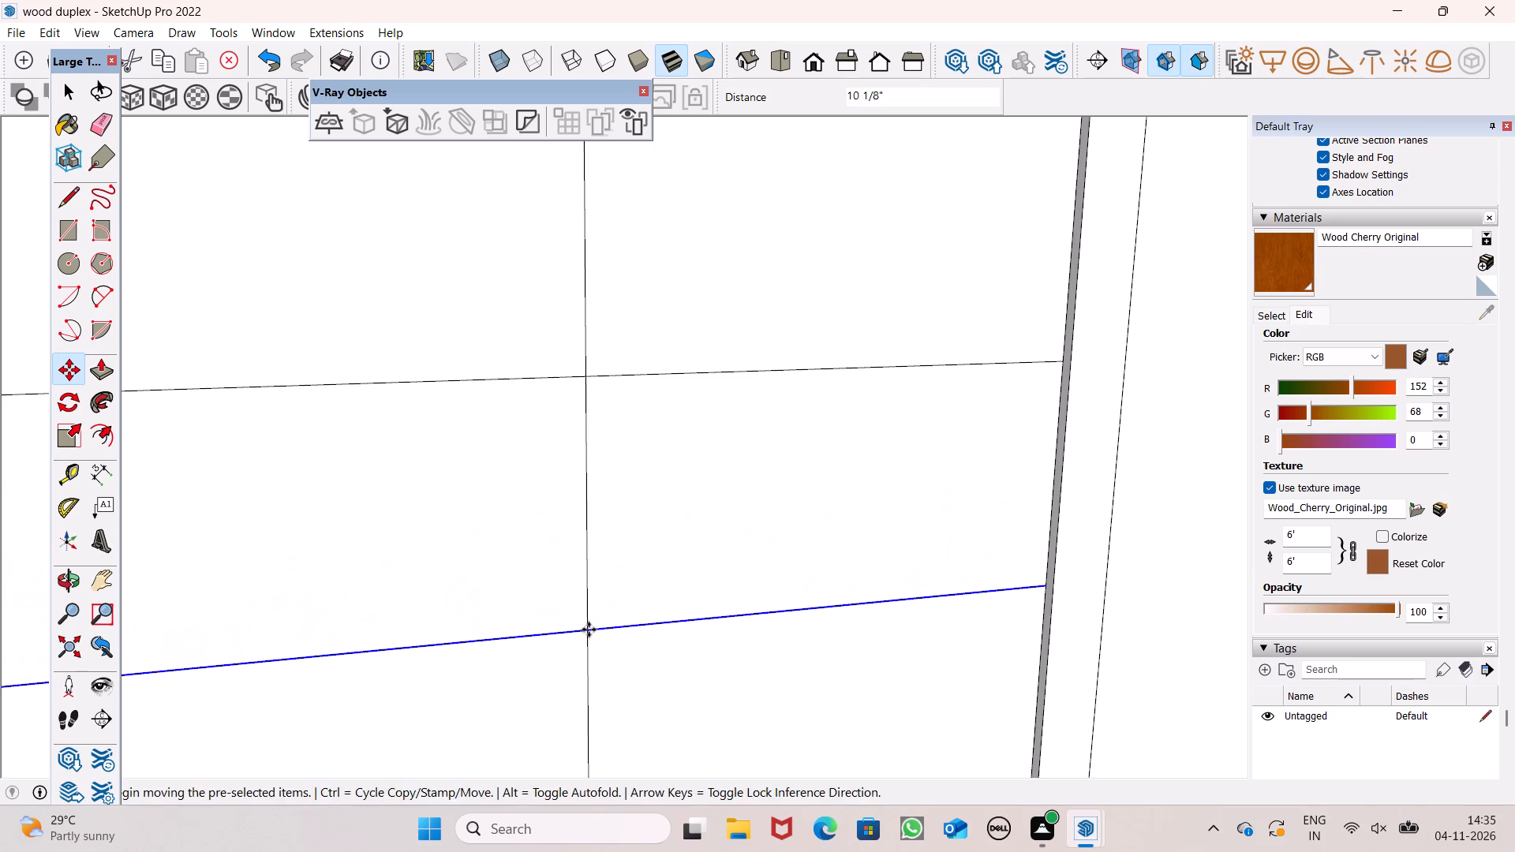
Erase both halves of the original horizontal line above the copy on the door face.
key("space")
key("e")
left_click_drag(507, 364, 518, 390)
left_click_drag(554, 372, 555, 383)
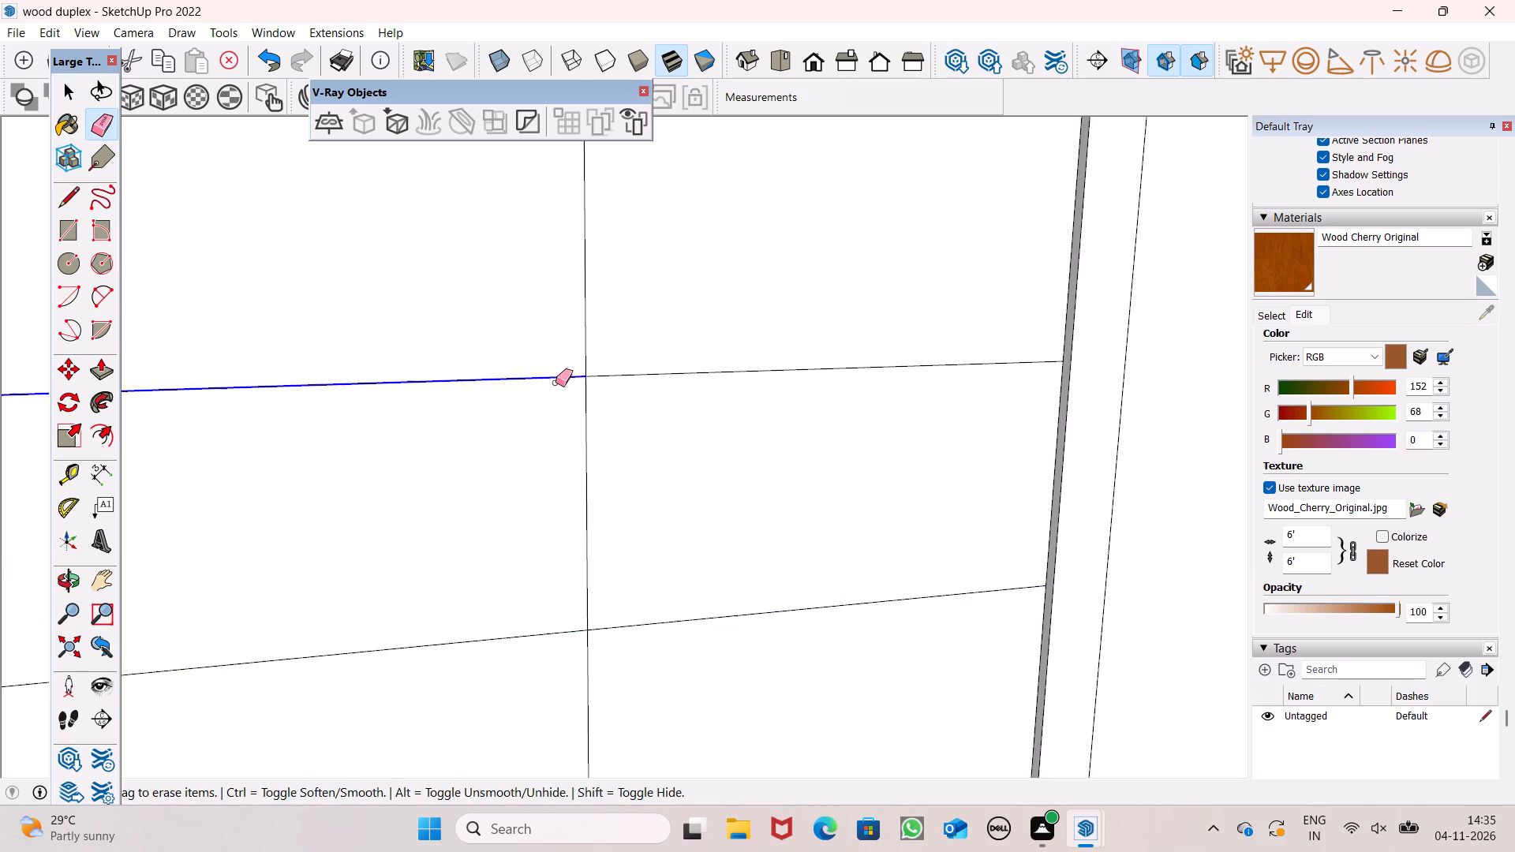
left_click_drag(627, 359, 634, 385)
key("space")
scroll(603, 335, "down", 7)
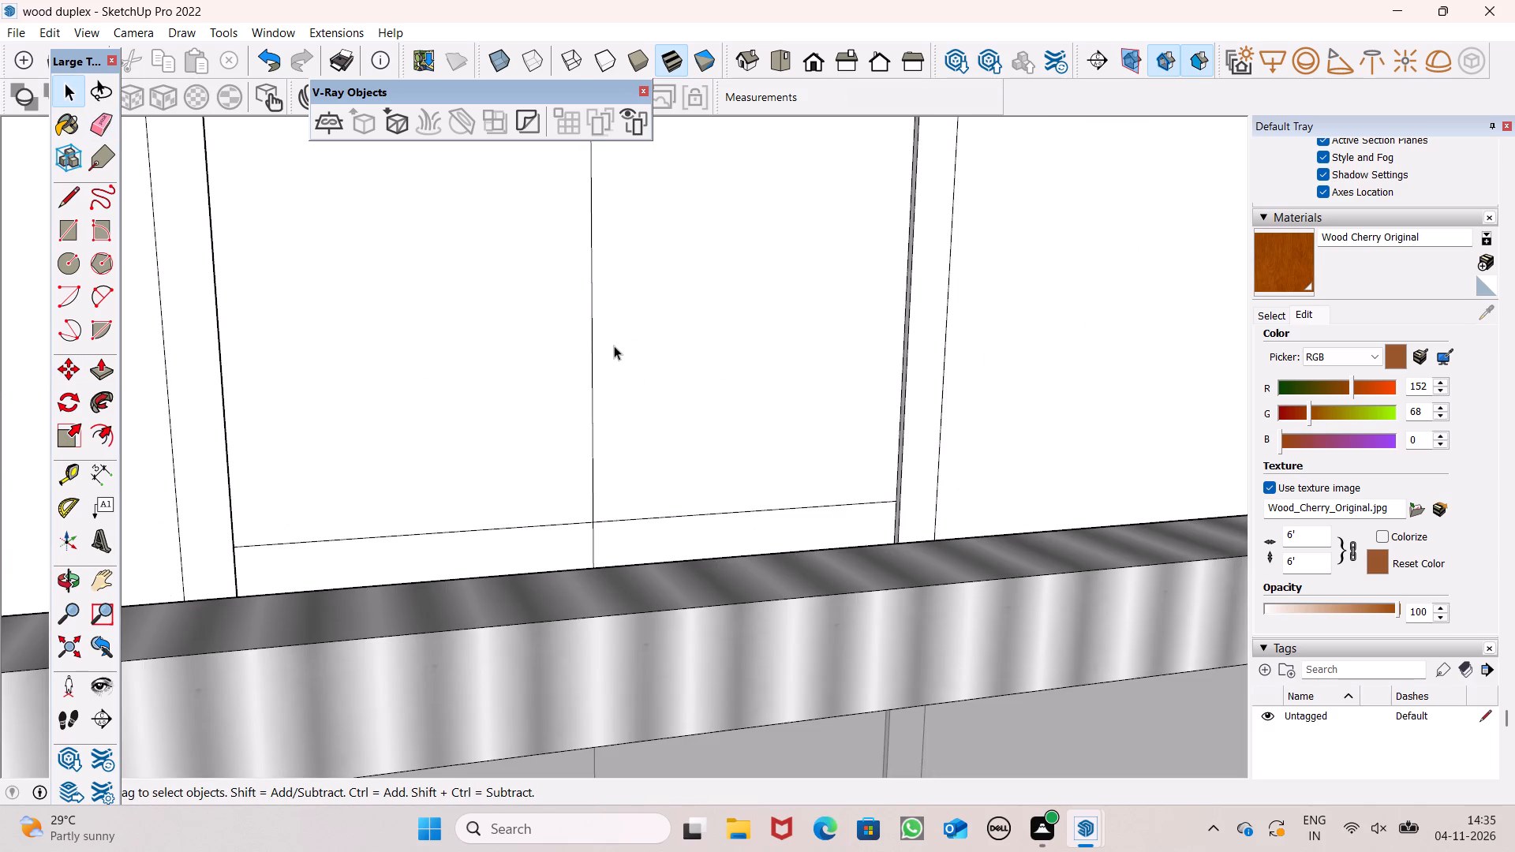
Offset the outlines of the two lower door panels 2" inward.
key("o")
left_click_drag(592, 491, 526, 463)
scroll(533, 419, "down", 4)
scroll(571, 366, "down", 2)
left_click_drag(574, 403, 569, 585)
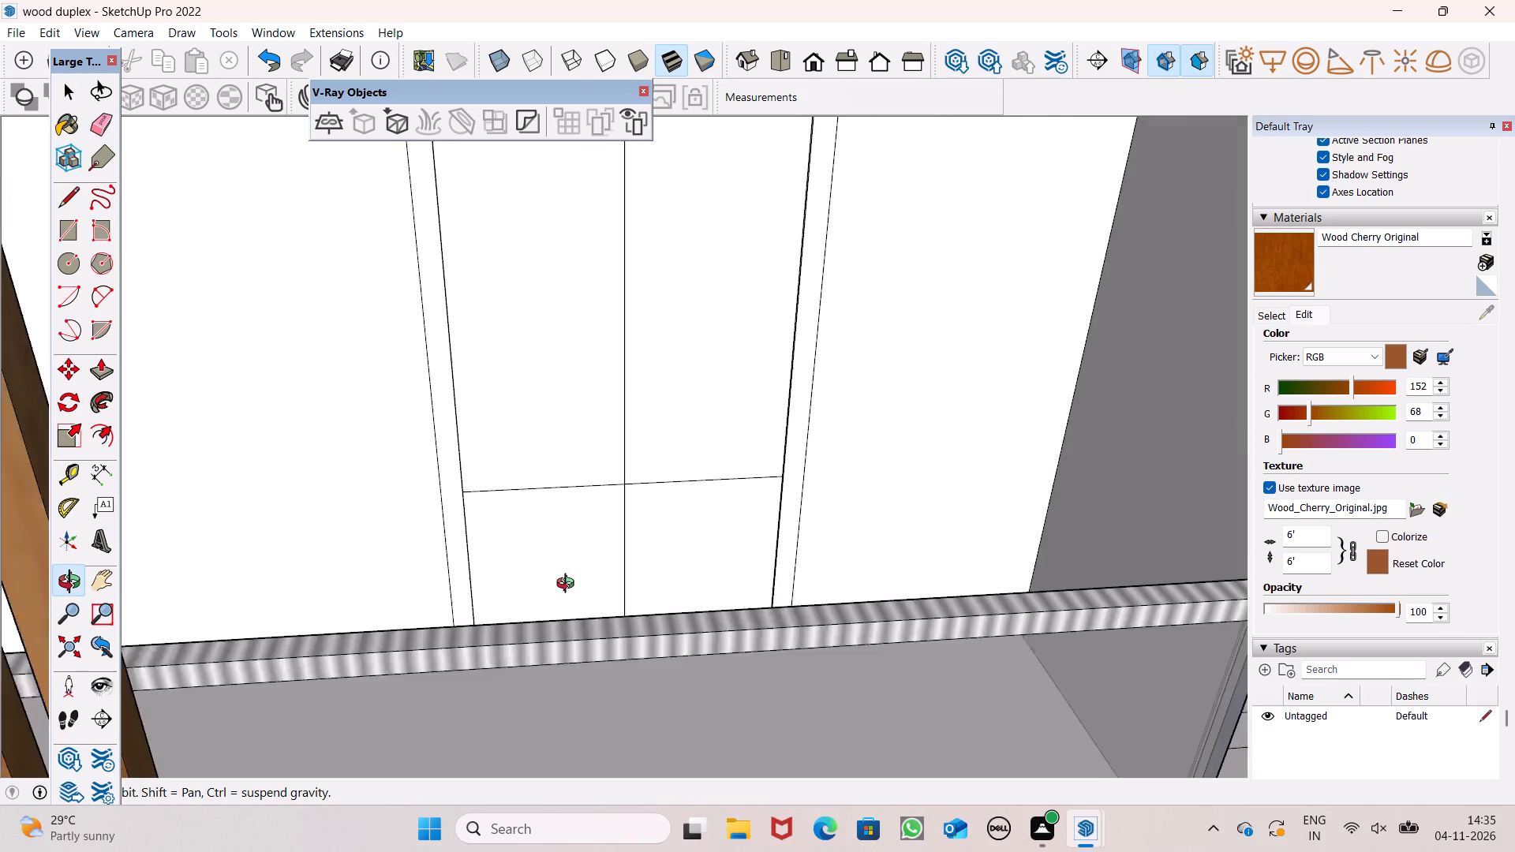
left_click_drag(569, 585, 570, 596)
scroll(570, 454, "down", 2)
scroll(570, 454, "up", 1)
left_click_drag(570, 454, 589, 528, "shift")
left_click_drag(582, 571, 544, 509)
scroll(554, 621, "down", 1)
scroll(554, 621, "up", 5)
left_click_drag(555, 637, 563, 693)
left_click_drag(563, 697, 587, 645)
left_click_drag(587, 645, 585, 656)
key("o")
key("f")
left_click(593, 509)
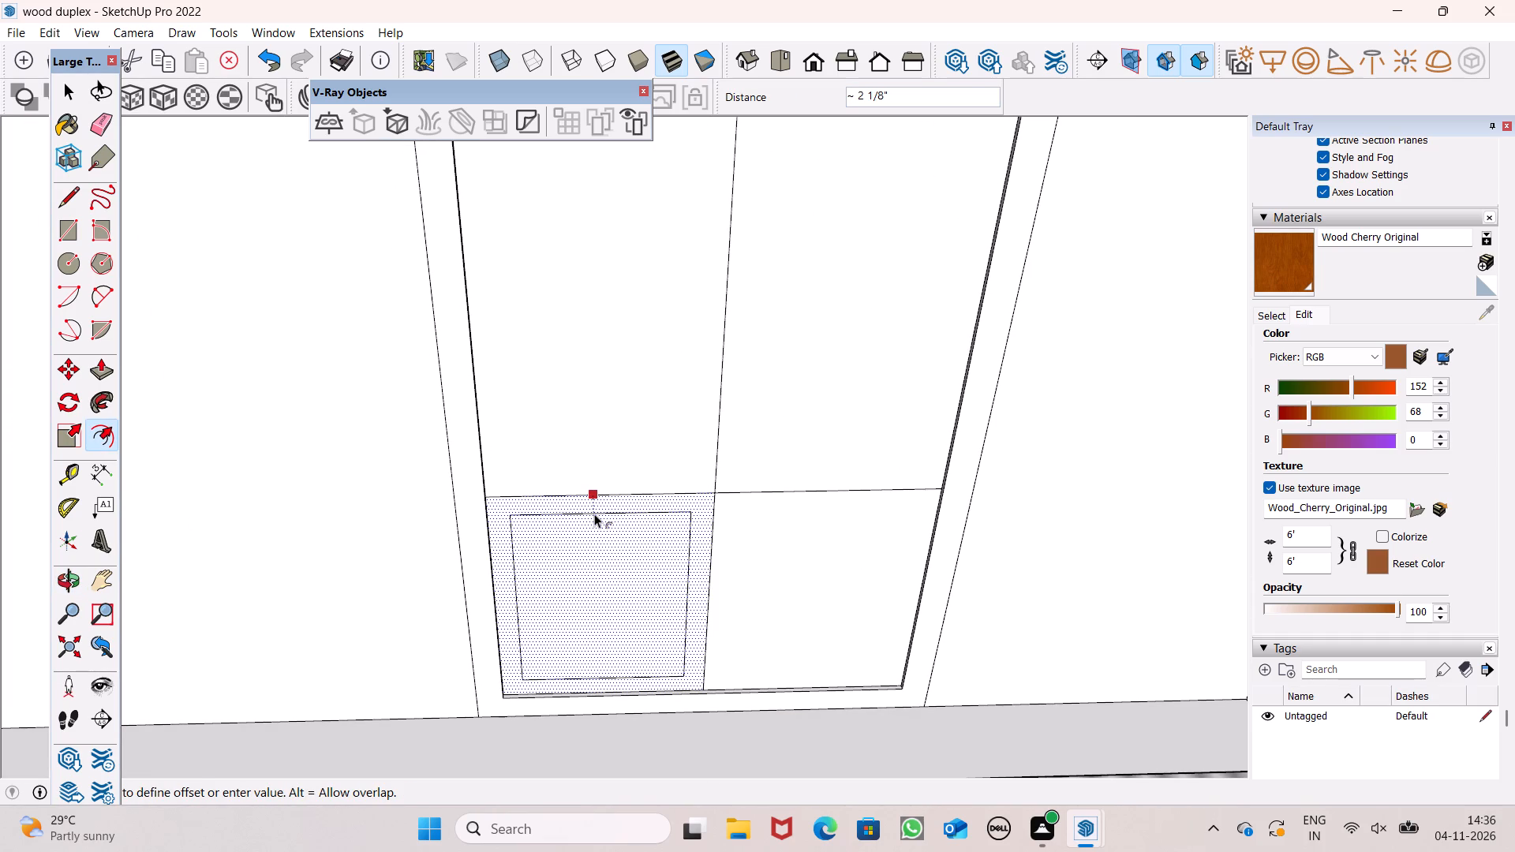
type("2\"")
key("Return")
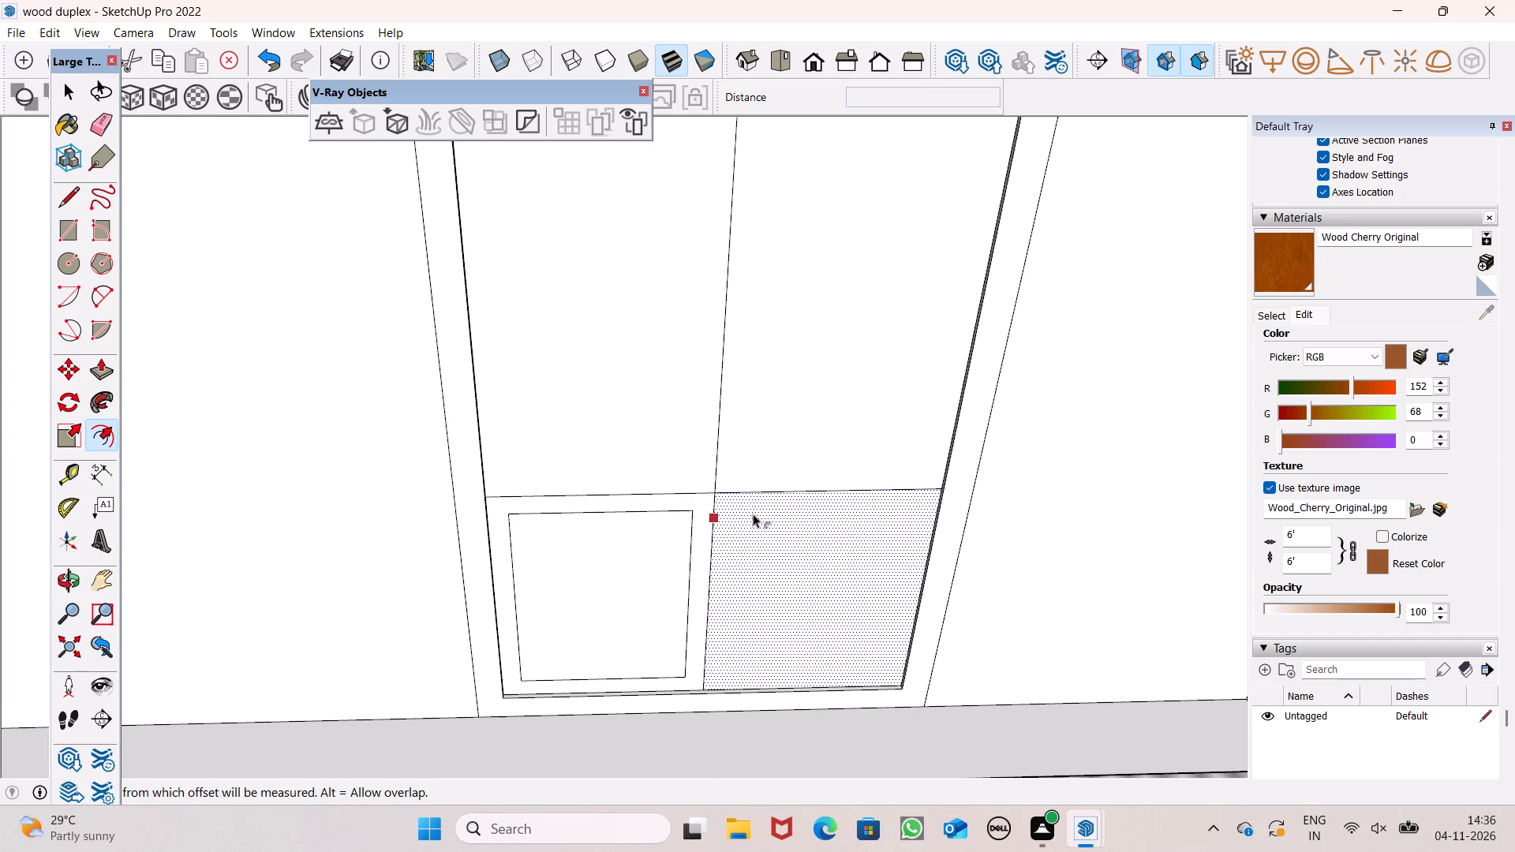
left_click(761, 510)
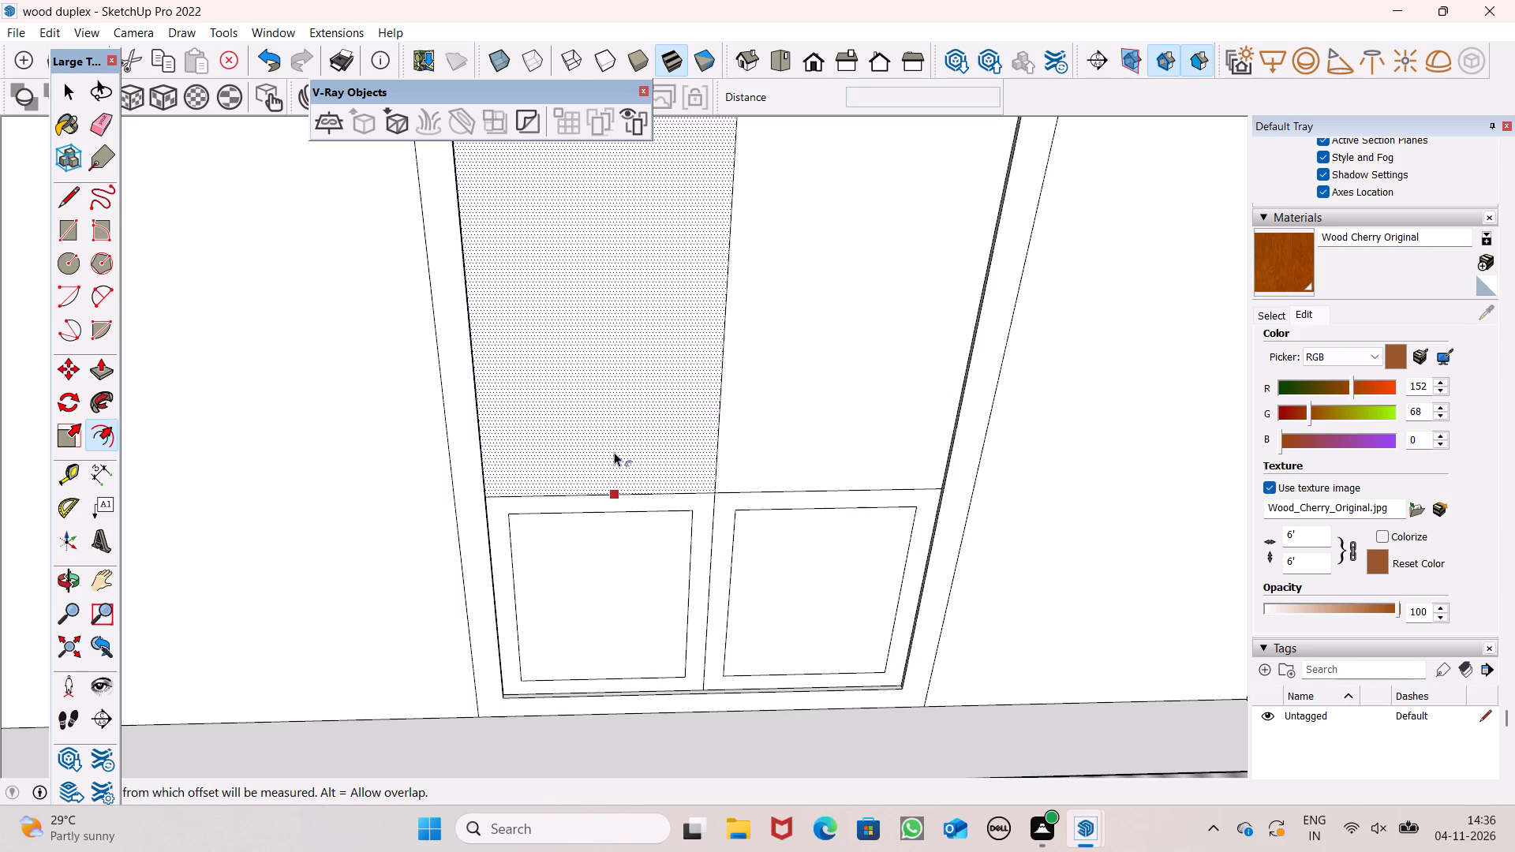
Offset the outlines of the two upper door panels 2" inward.
left_click(614, 452)
type("2\"")
key("Return")
left_click(788, 433)
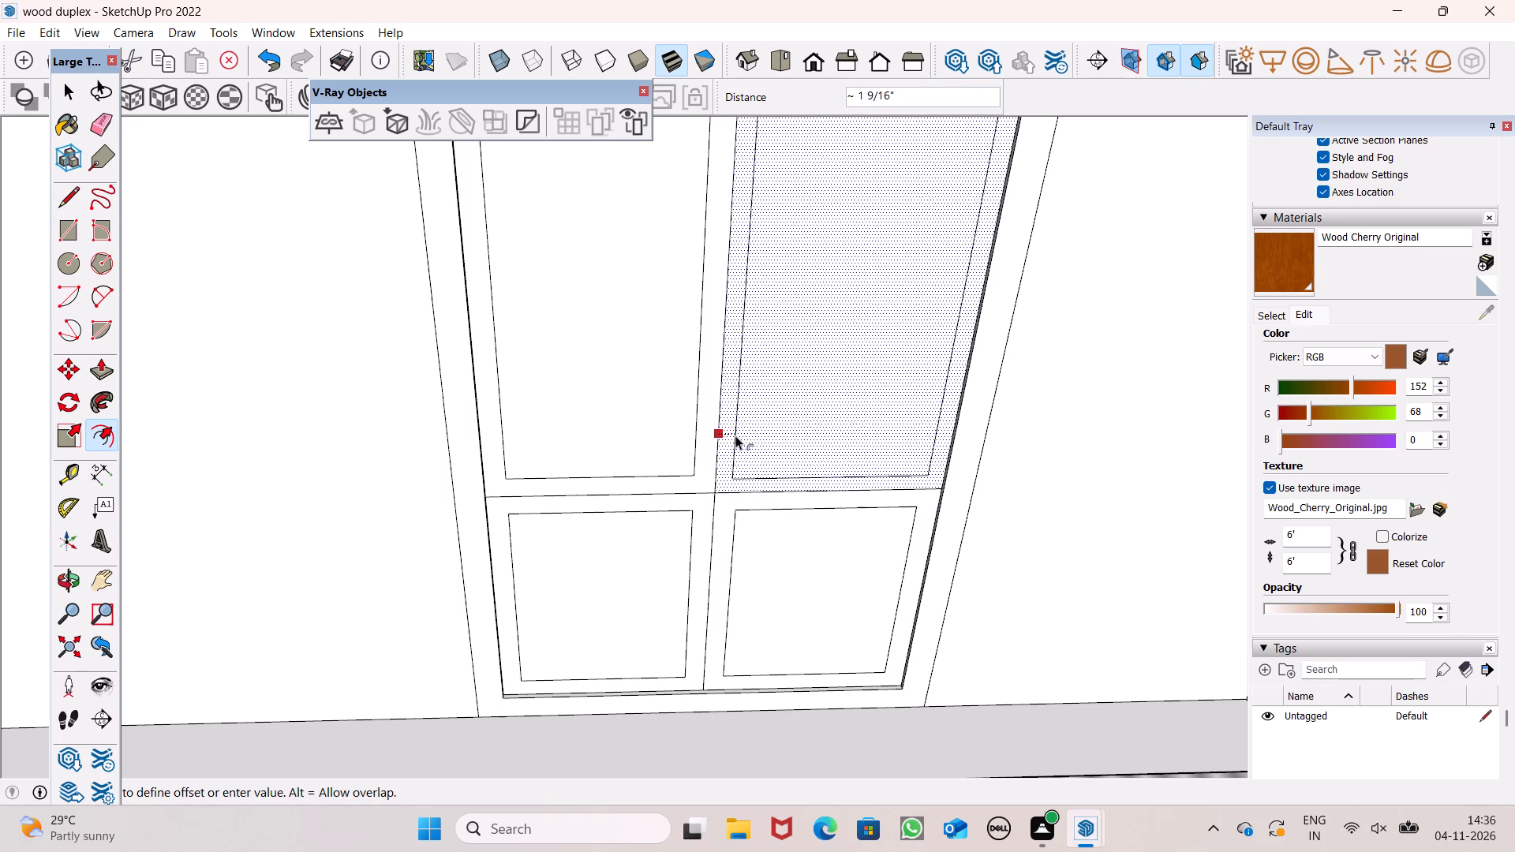
type("2\"")
key("Return")
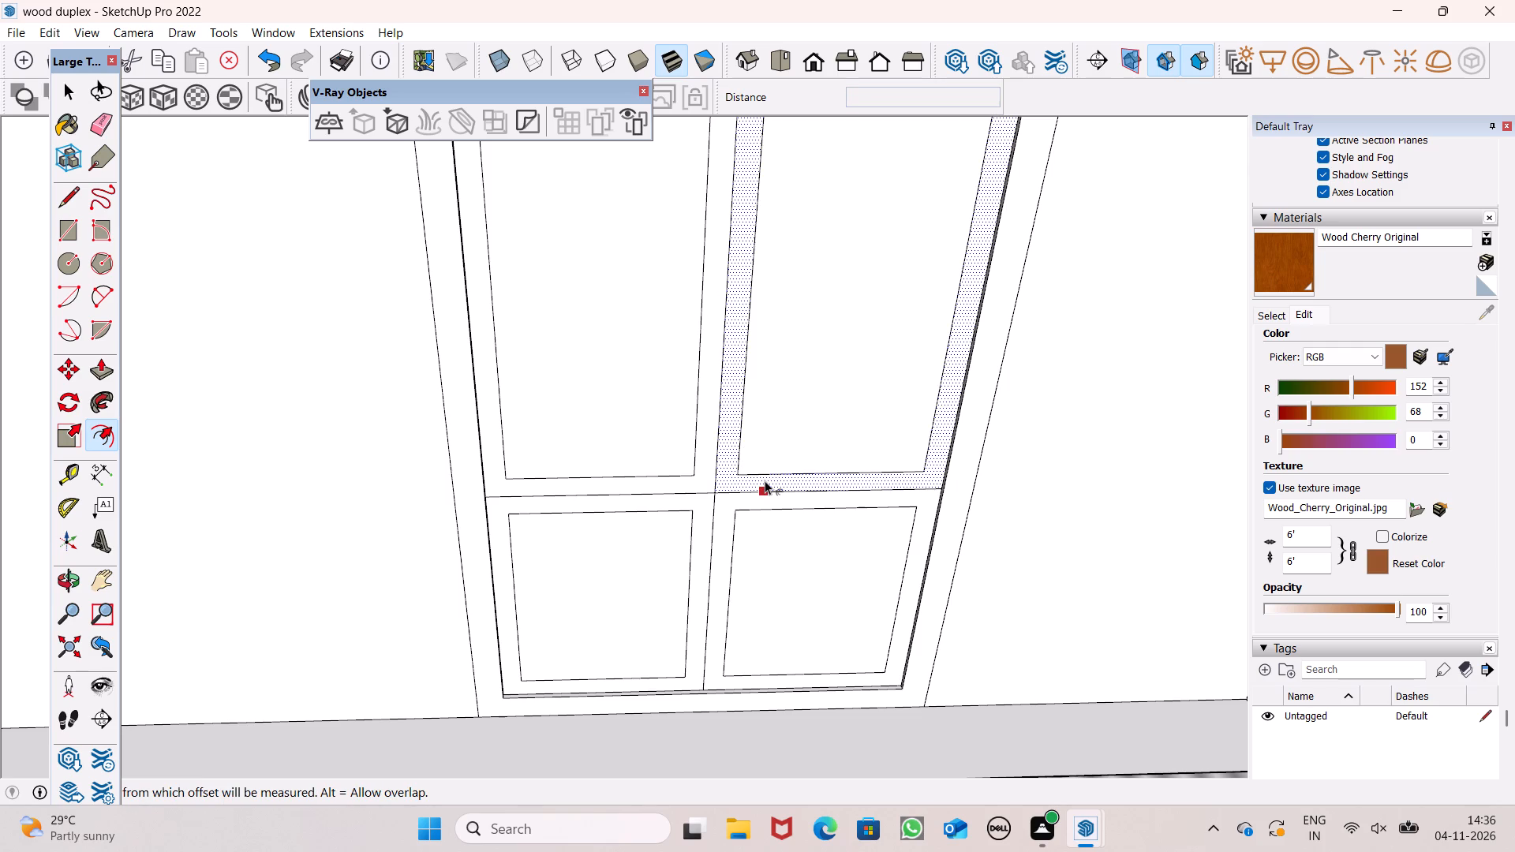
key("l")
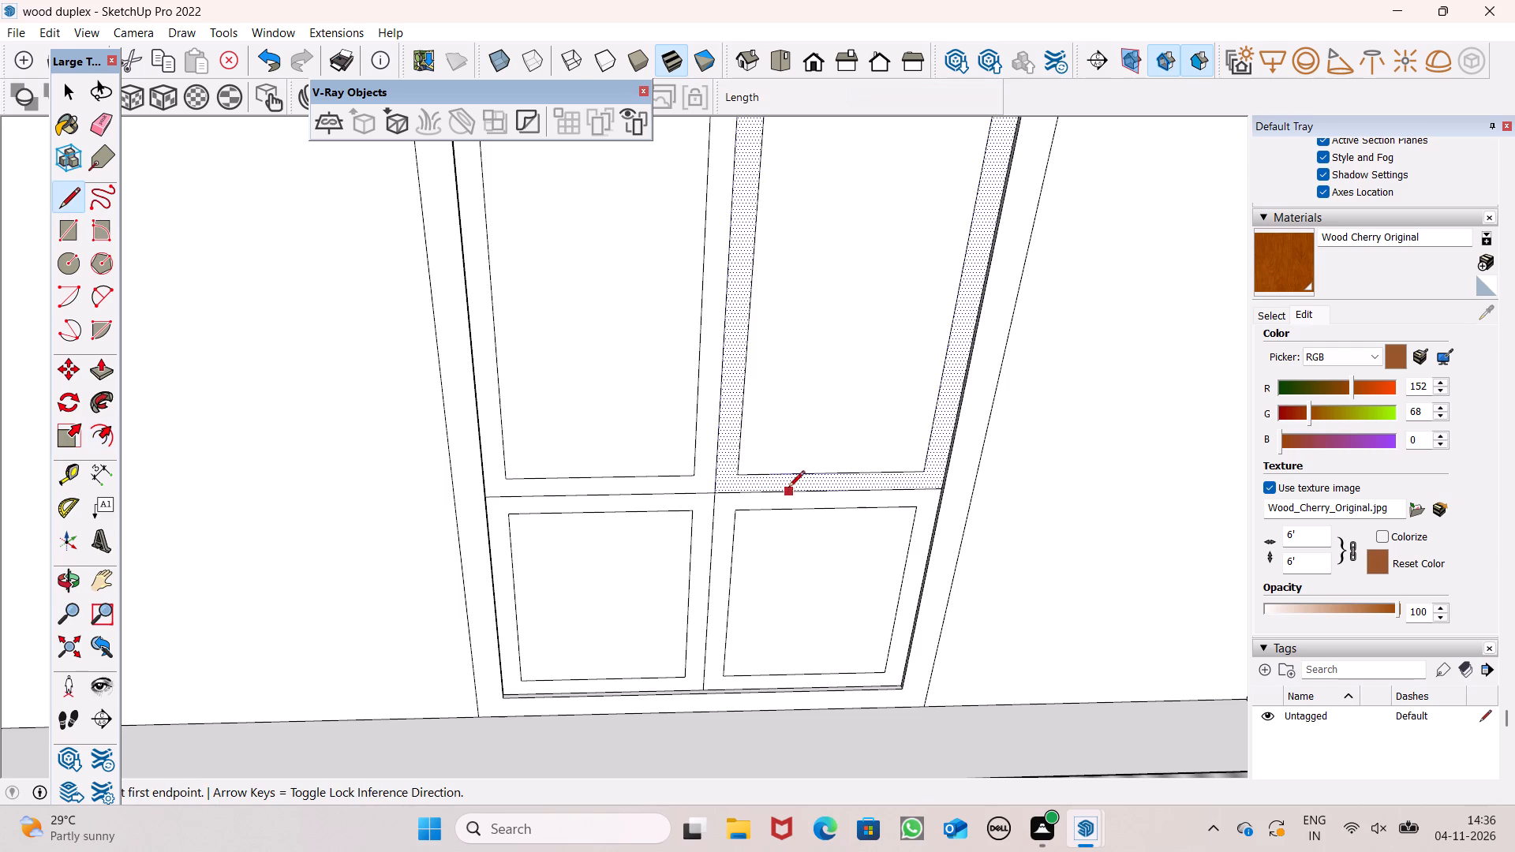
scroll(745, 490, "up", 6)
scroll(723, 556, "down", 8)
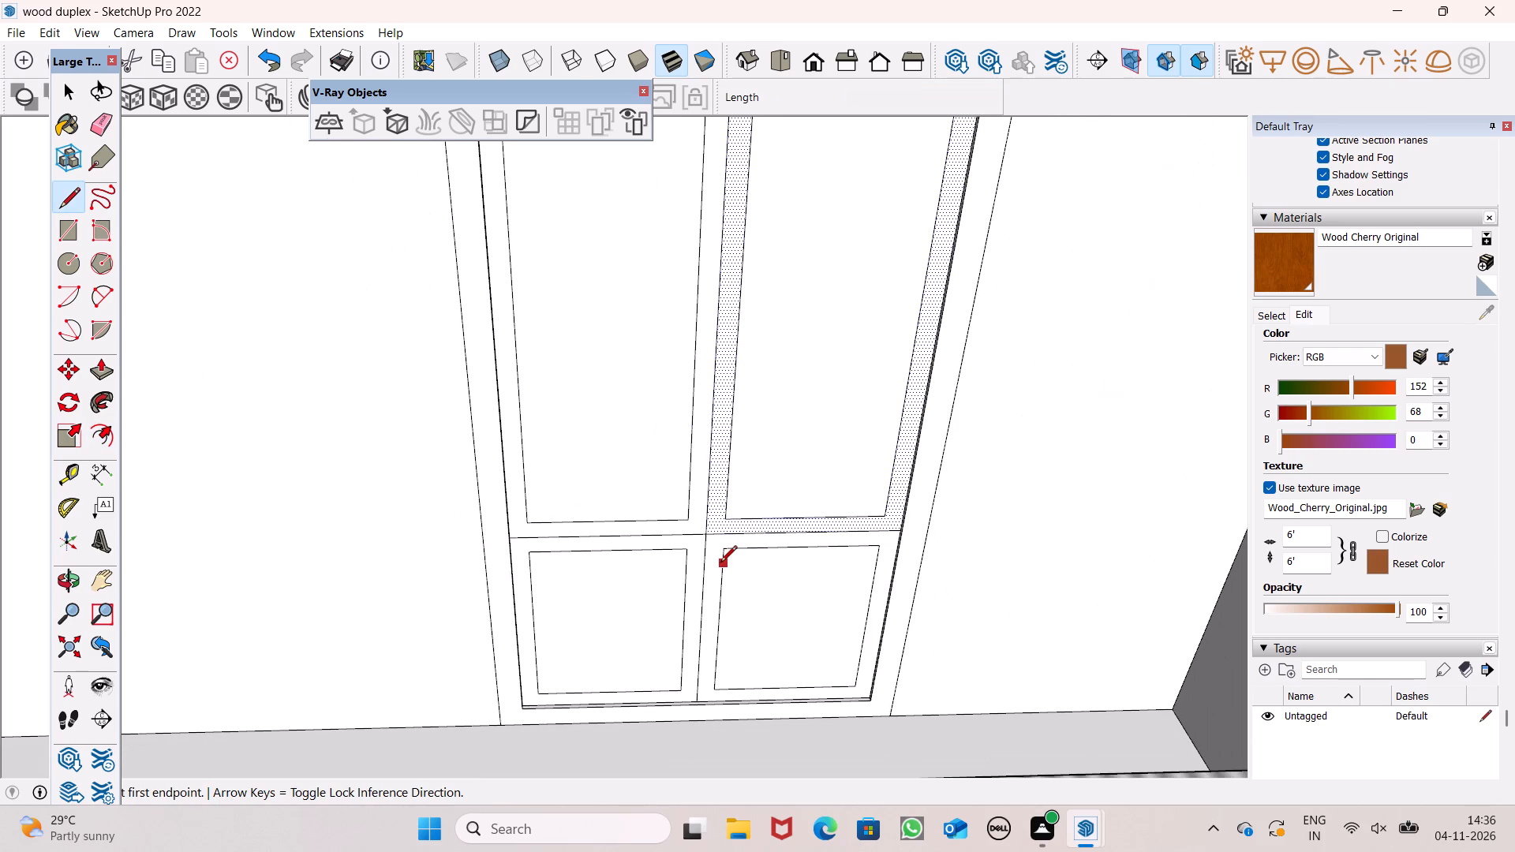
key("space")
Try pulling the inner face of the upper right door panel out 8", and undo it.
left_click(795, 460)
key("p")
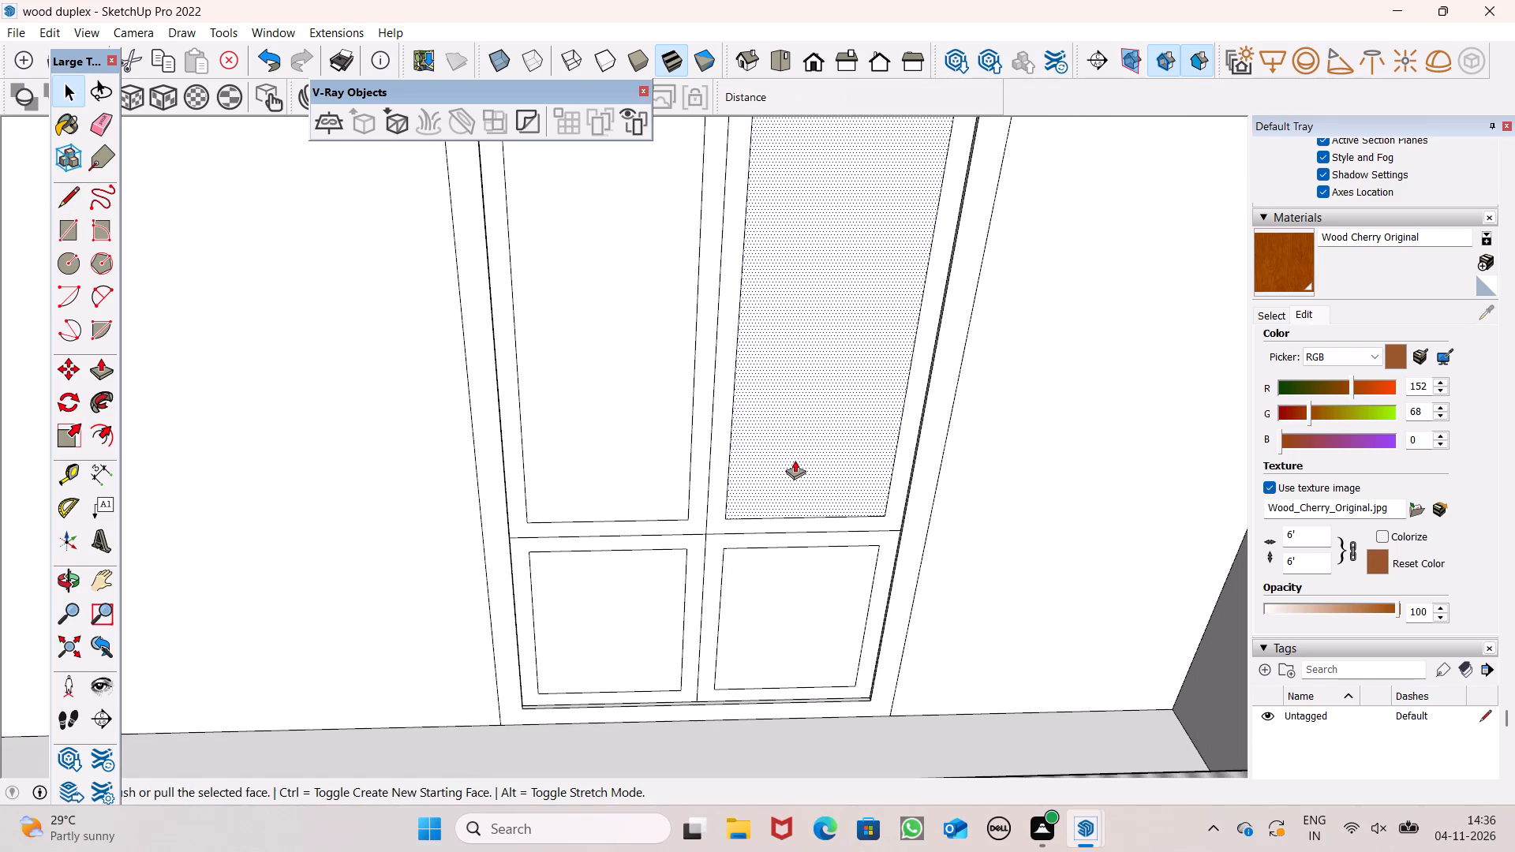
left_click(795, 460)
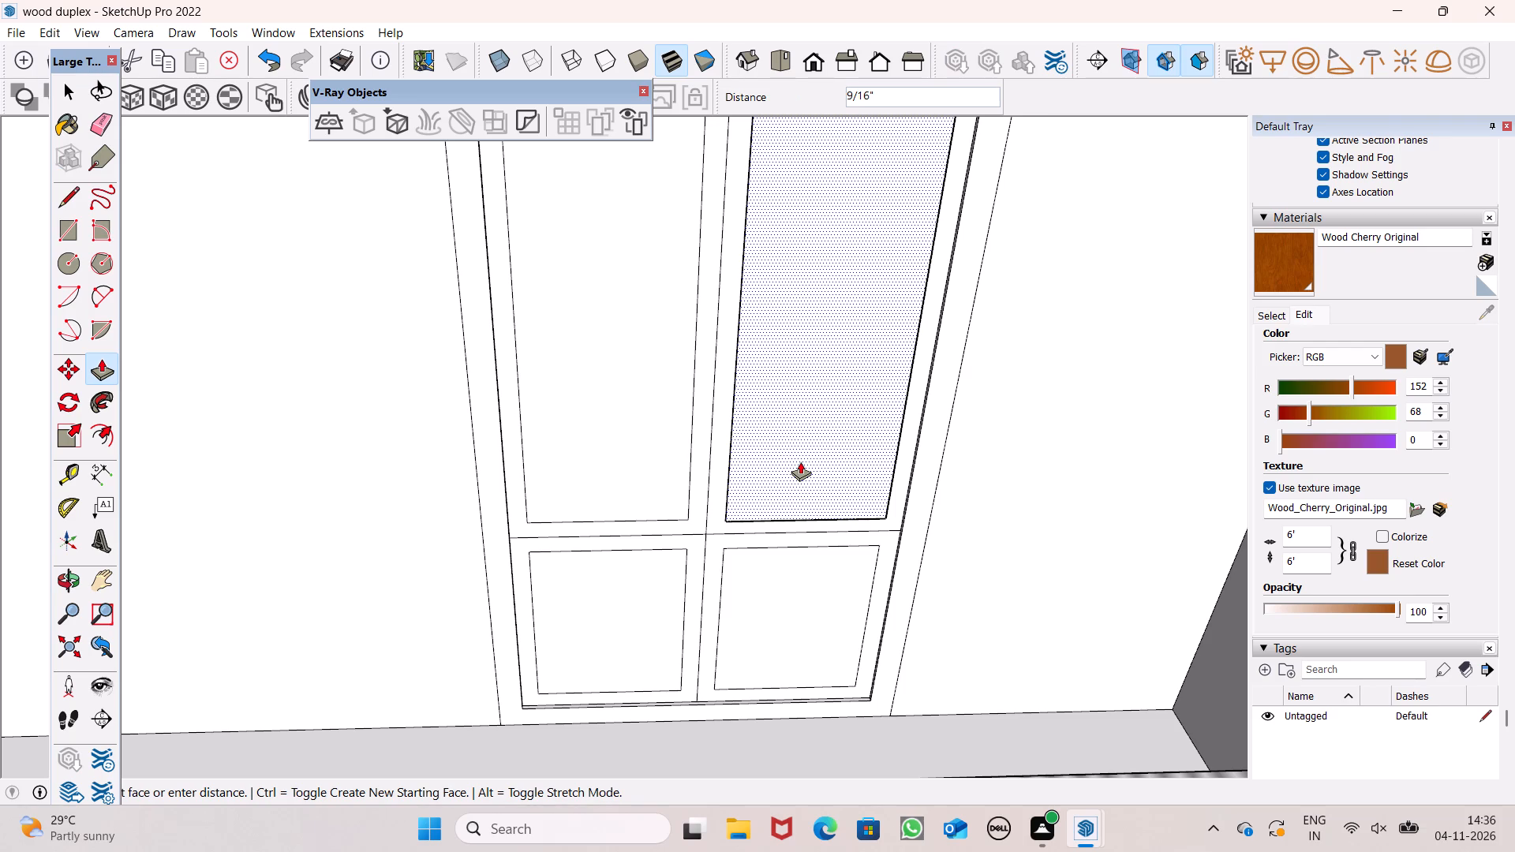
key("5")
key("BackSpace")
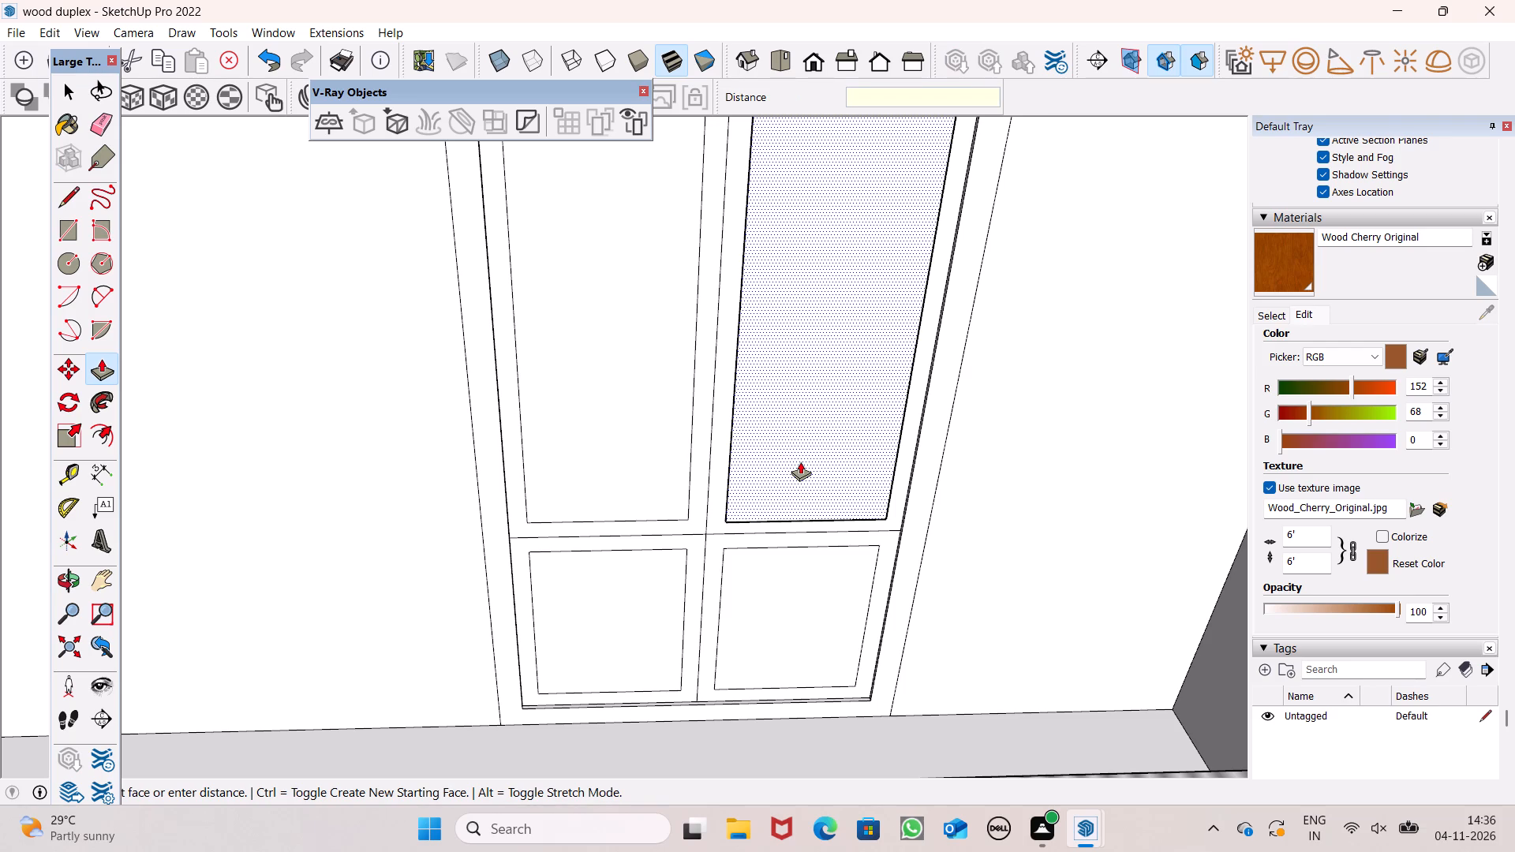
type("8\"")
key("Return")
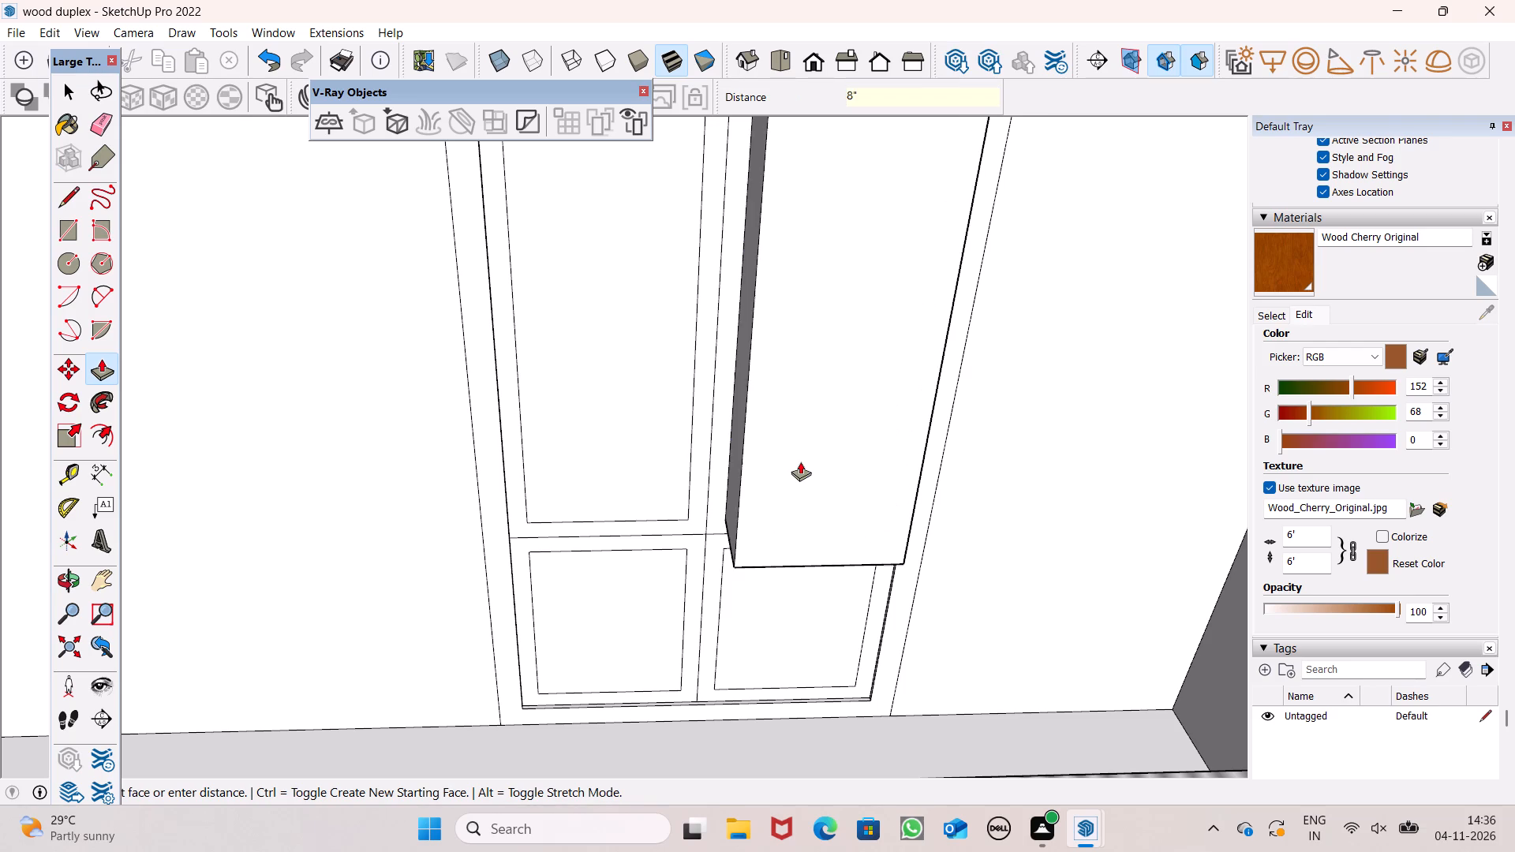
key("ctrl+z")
Pull the inner faces of both upper panels and the lower left panel of the door out 1".
left_click(796, 440)
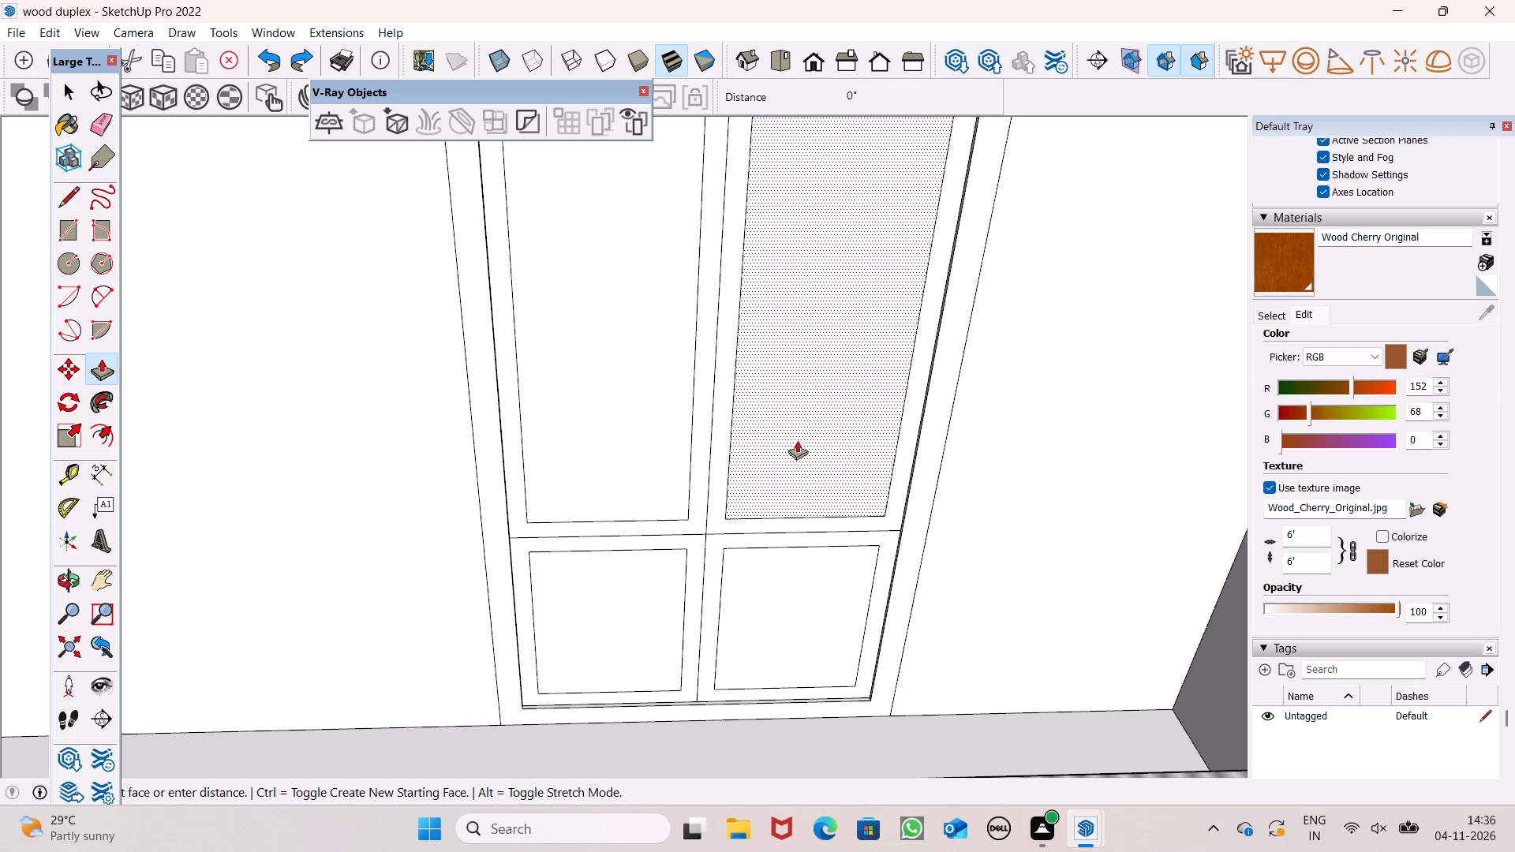
type("1\"")
key("Return")
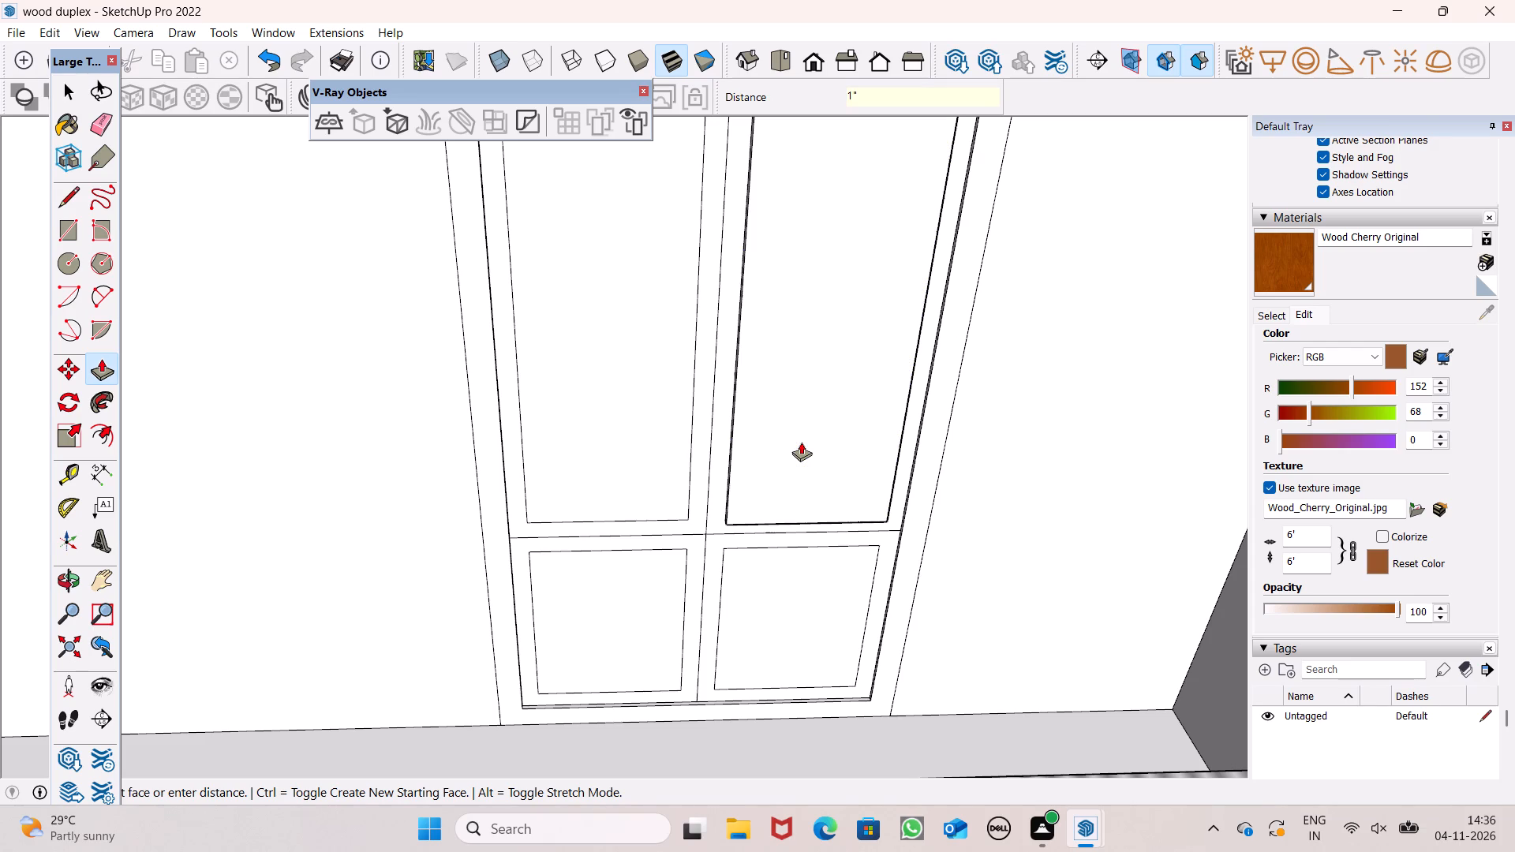
left_click(652, 422)
left_click(784, 323)
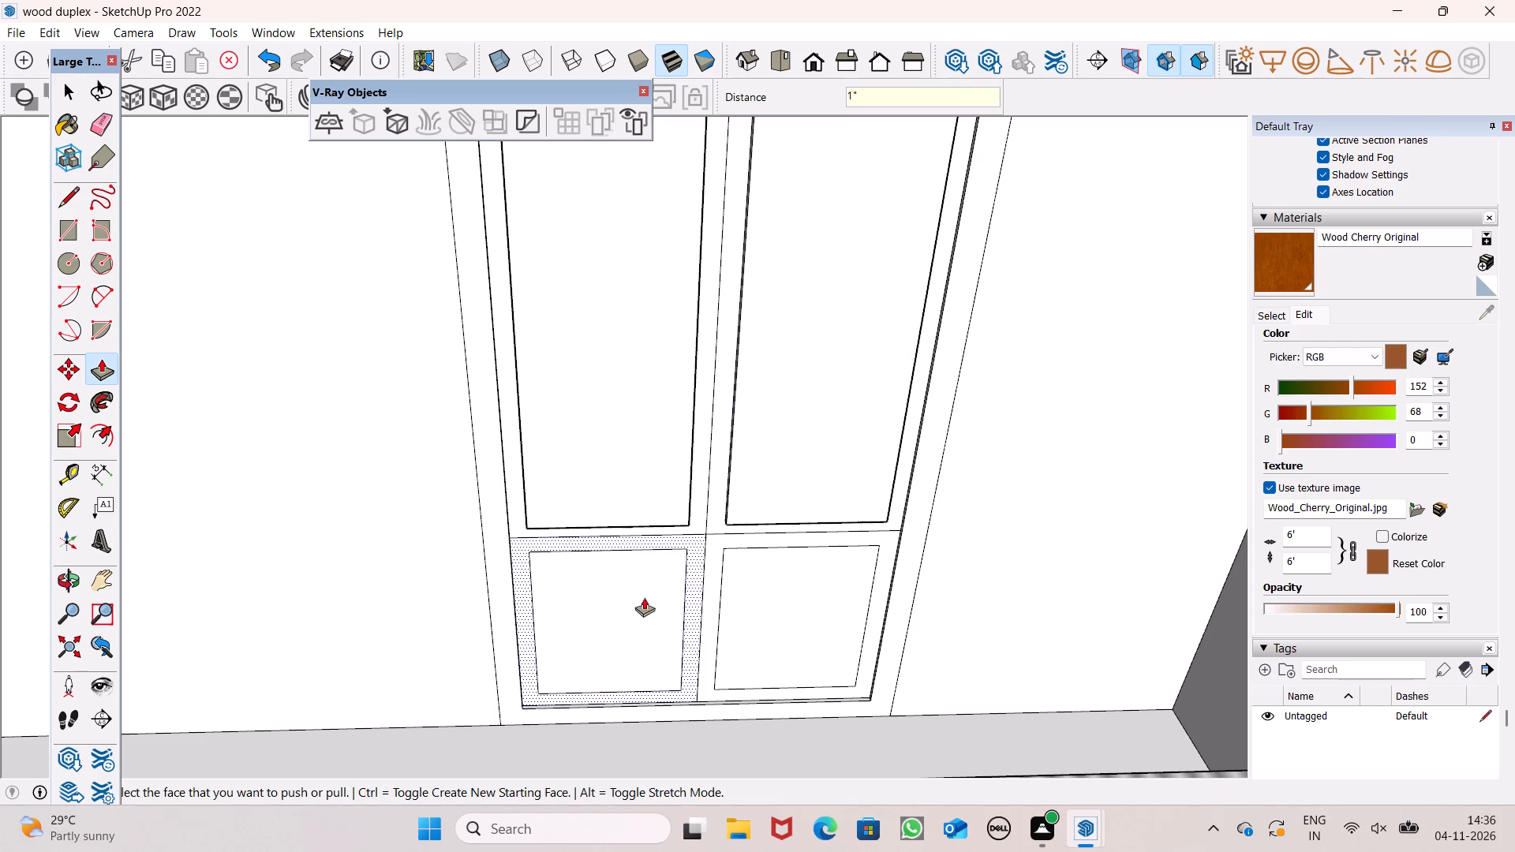
left_click(644, 597)
left_click(648, 450)
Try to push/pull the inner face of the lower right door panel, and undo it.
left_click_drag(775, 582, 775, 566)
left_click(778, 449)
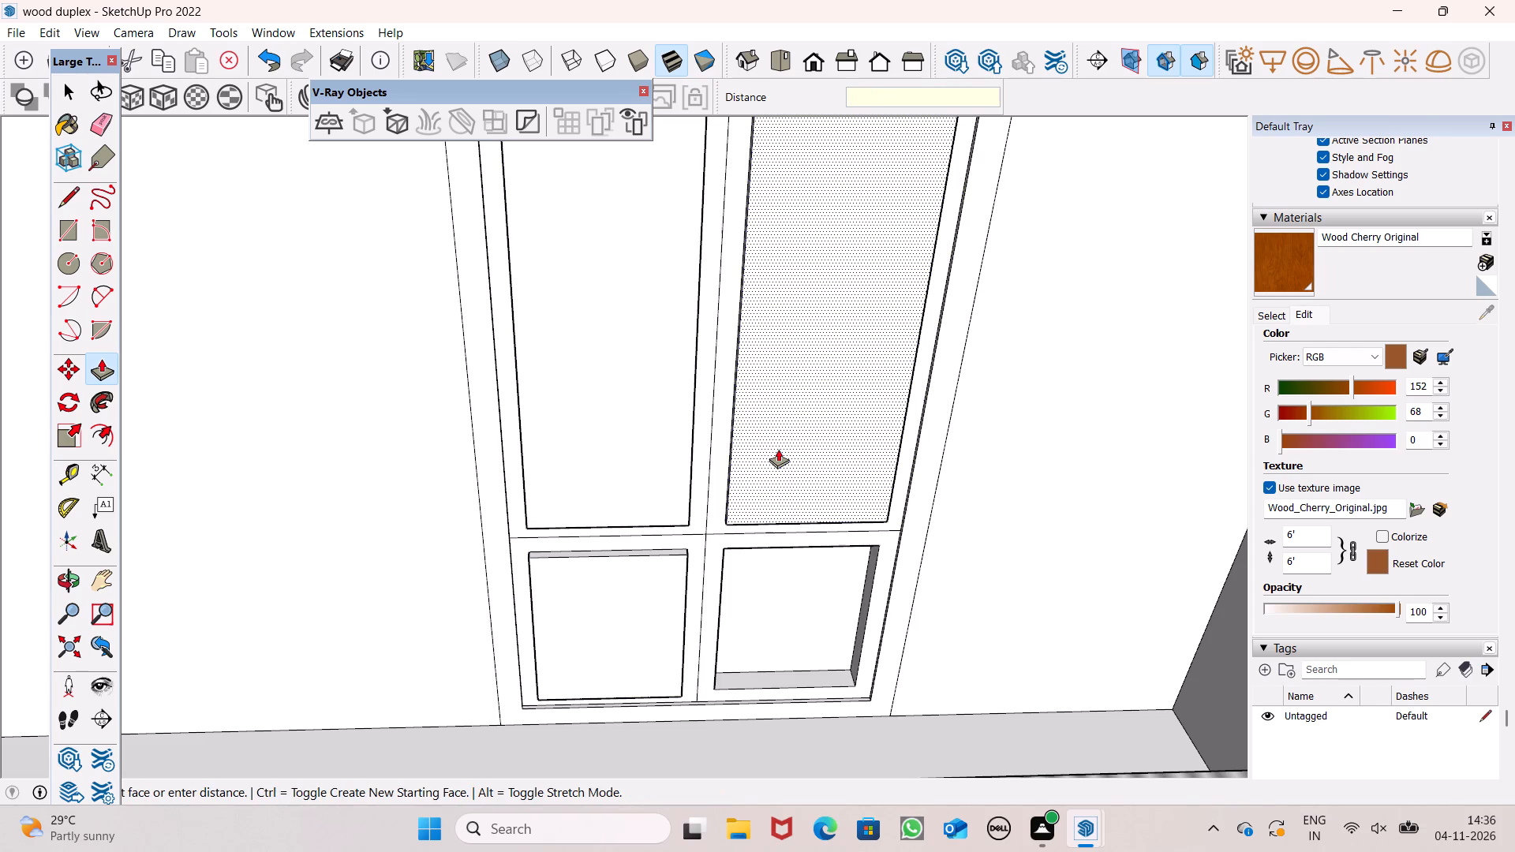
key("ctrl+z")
Pull the inner face of the lower right door panel out 1", level with the upper panel's face.
scroll(773, 571, "up", 4)
left_click(773, 571)
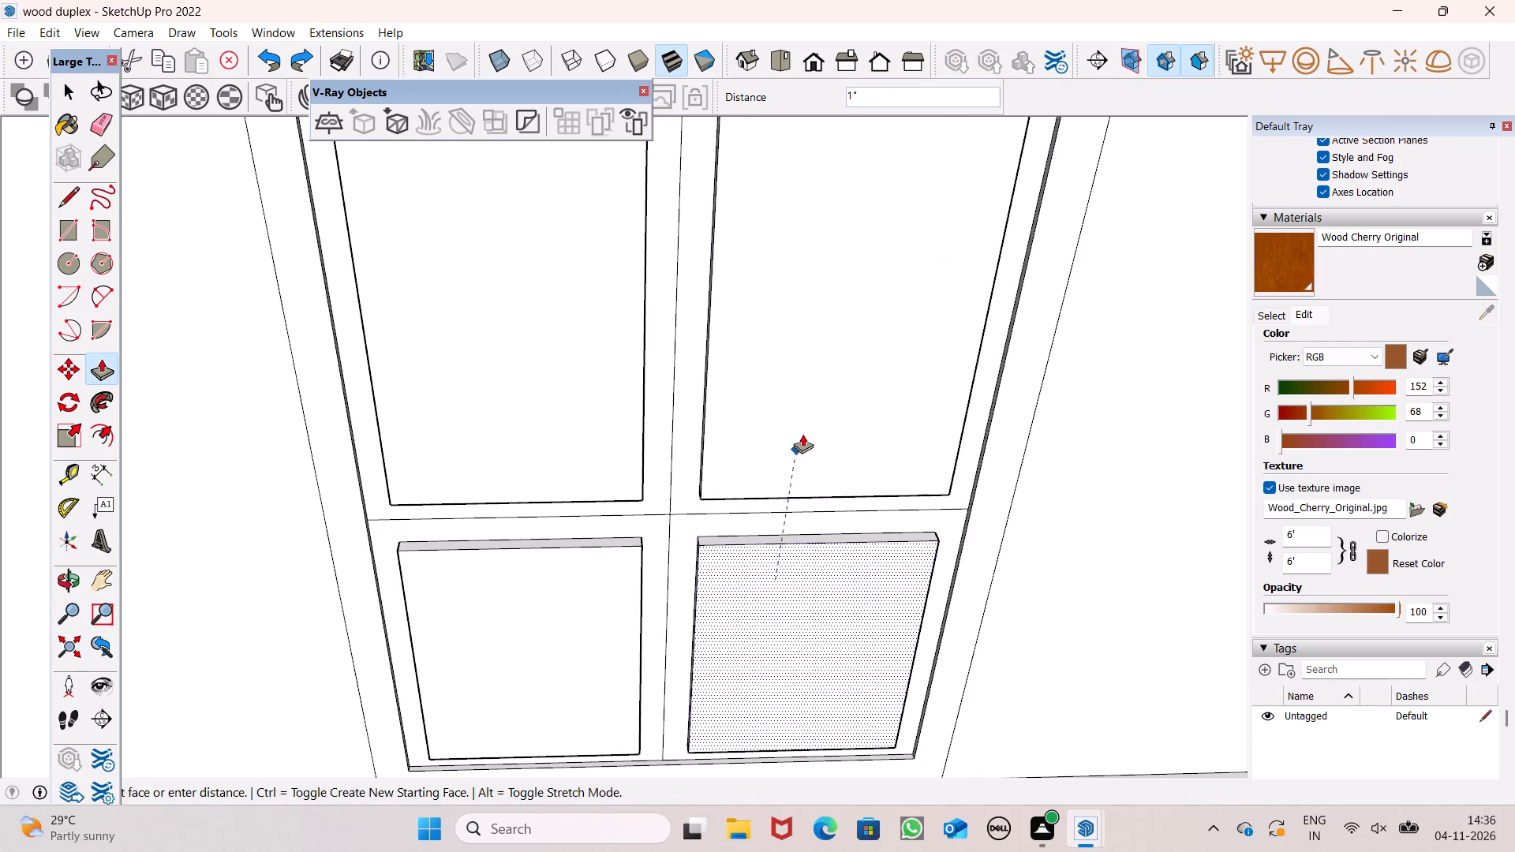
left_click(806, 423)
key("space")
Examine the panelled double door from several angles and in the context of the balcony and front facade.
scroll(700, 535, "down", 4)
key("o")
left_click_drag(676, 614, 761, 429)
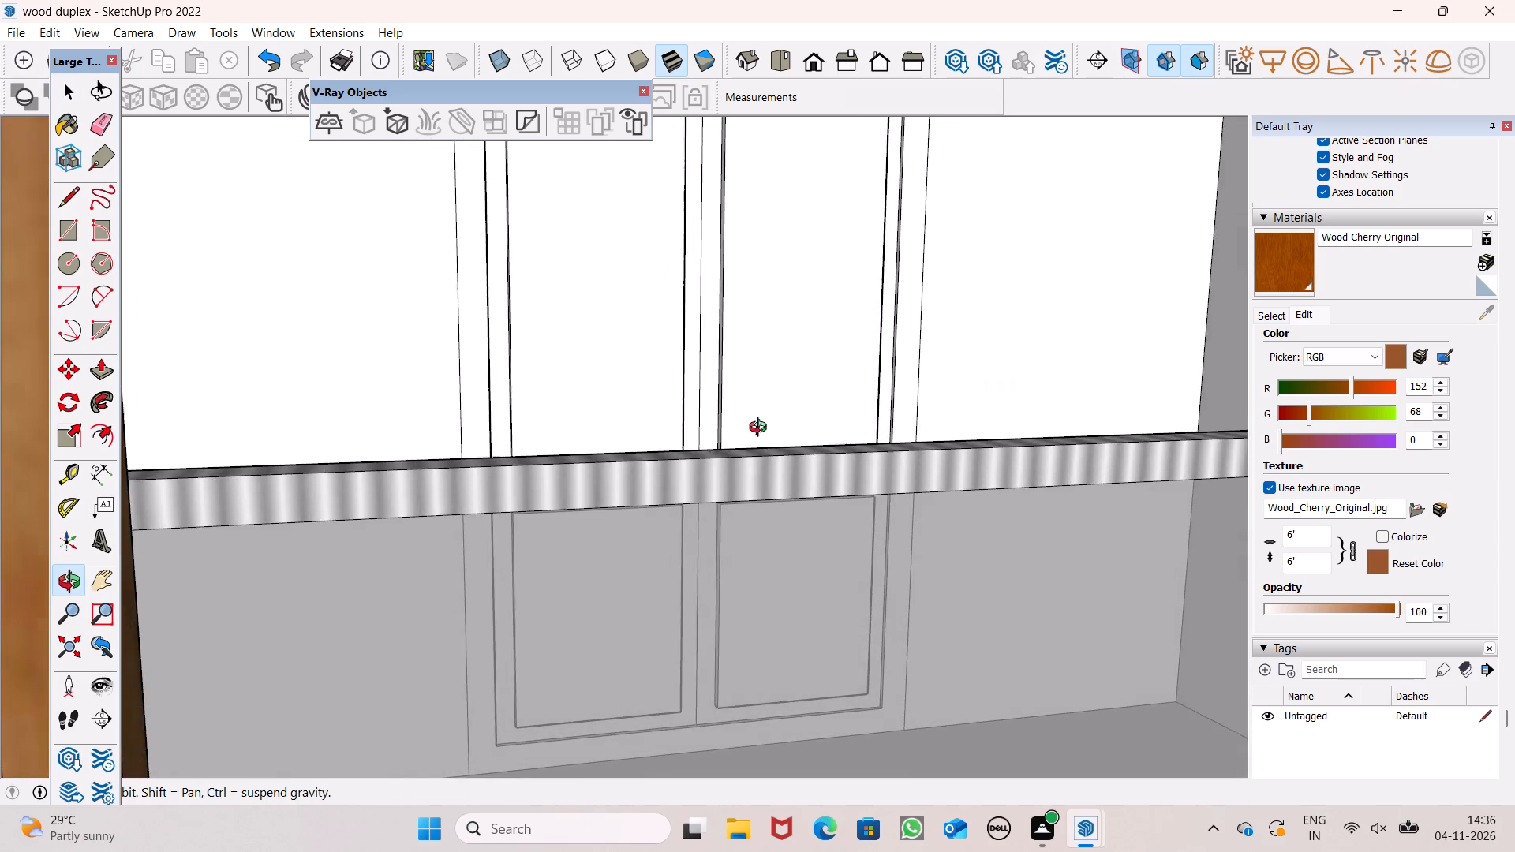
scroll(761, 429, "down", 5)
scroll(746, 434, "up", 1)
scroll(745, 435, "down", 1)
left_click_drag(746, 423, 673, 452, "shift")
left_click_drag(664, 474, 522, 596)
scroll(666, 380, "up", 3)
left_click_drag(664, 398, 661, 421, "shift")
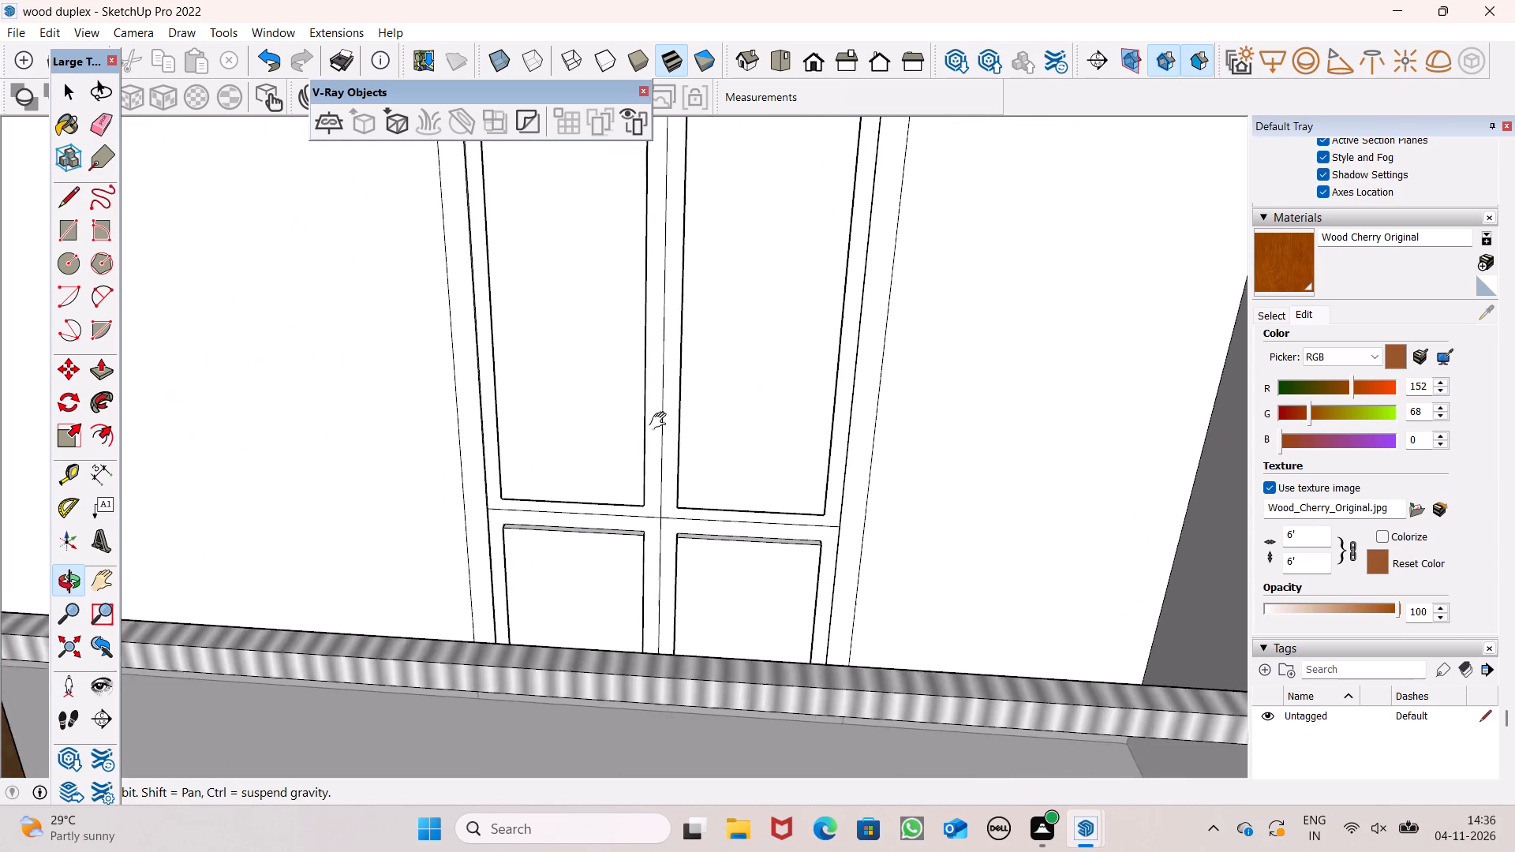
left_click_drag(661, 421, 775, 572, "shift")
scroll(703, 529, "up", 5)
left_click_drag(694, 610, 660, 488)
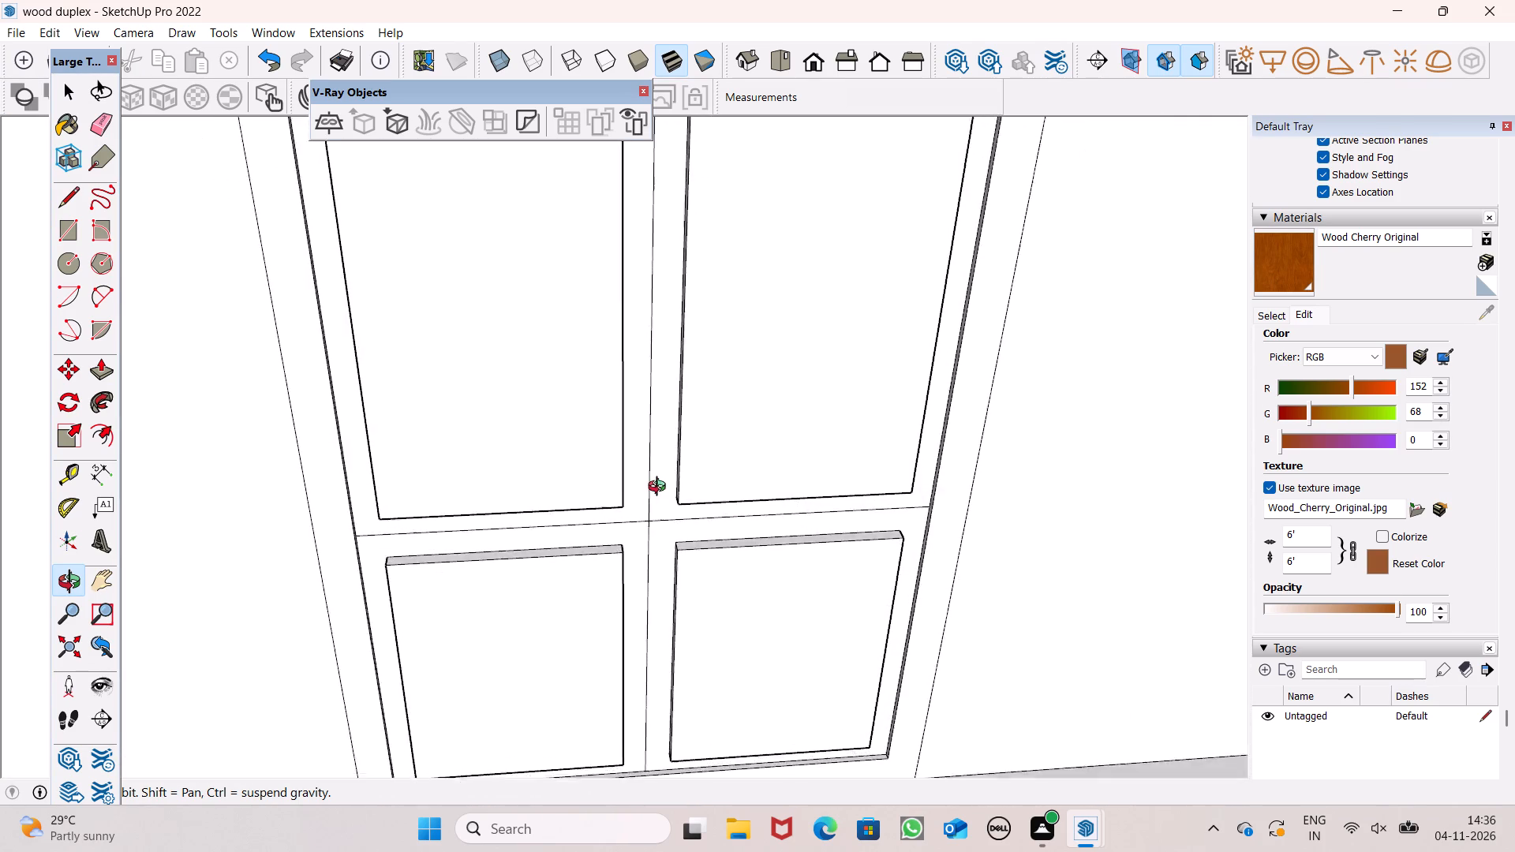
left_click_drag(660, 488, 655, 428)
scroll(659, 418, "down", 5)
left_click_drag(696, 491, 853, 605)
scroll(672, 487, "down", 4)
left_click_drag(746, 565, 732, 541)
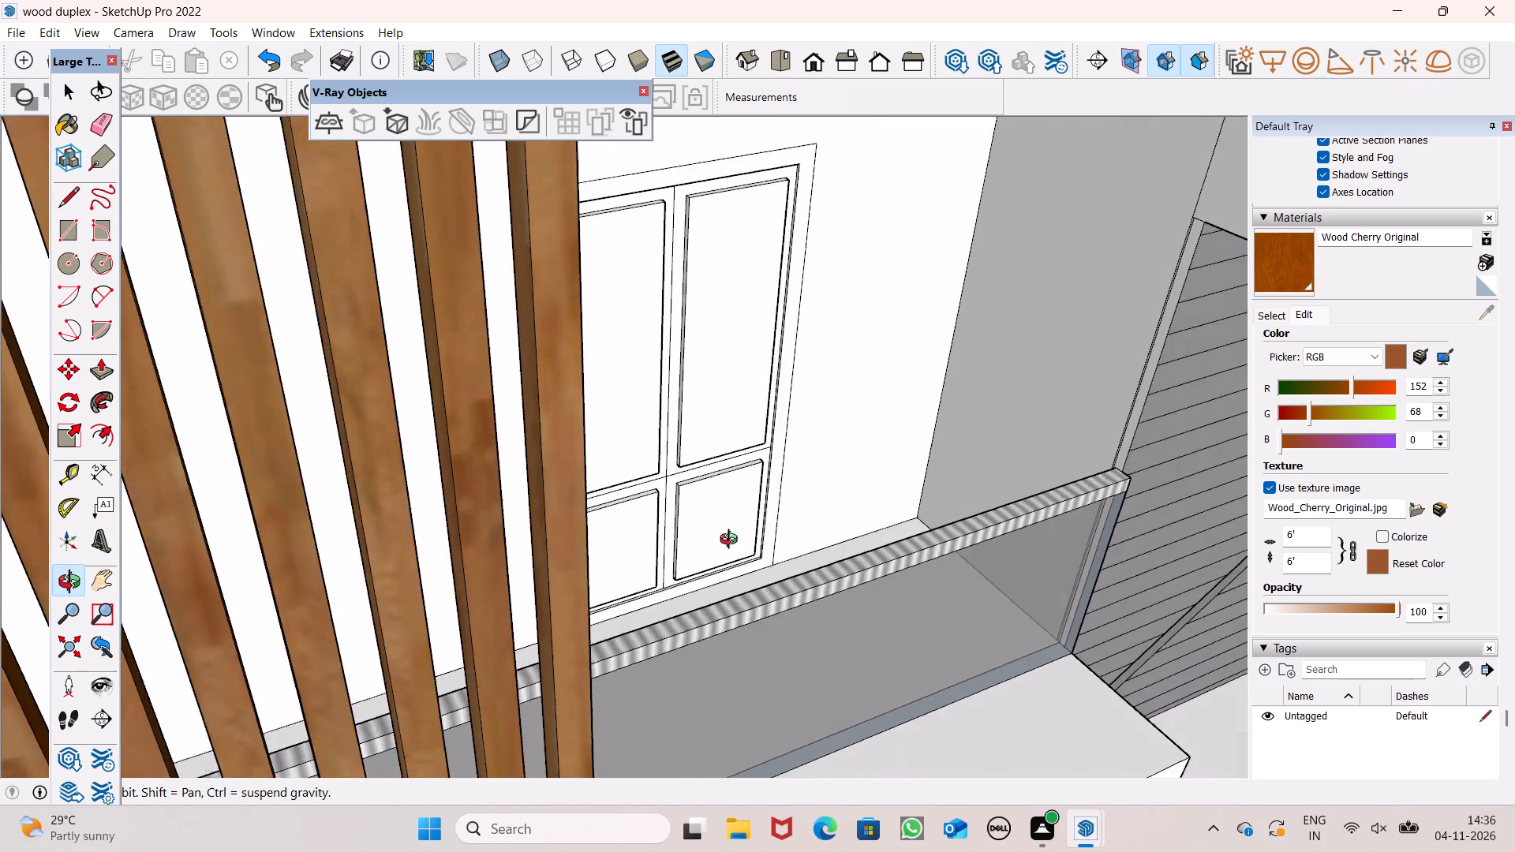
left_click_drag(732, 541, 642, 417)
left_click_drag(636, 316, 656, 402, "shift")
left_click_drag(656, 402, 600, 301)
scroll(600, 283, "down", 10)
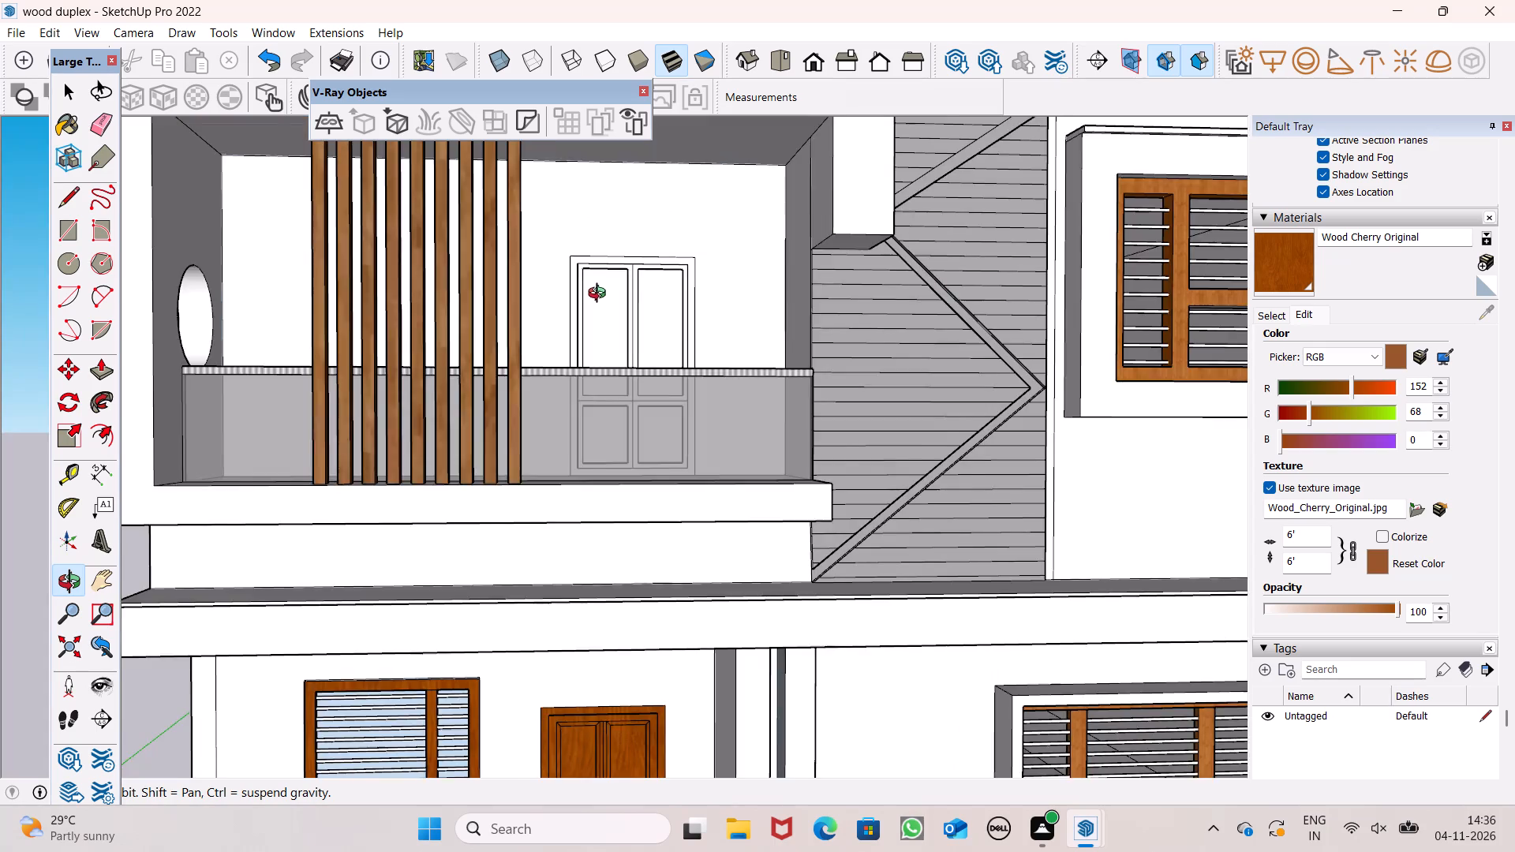
left_click_drag(600, 295, 604, 321)
scroll(607, 319, "up", 4)
left_click_drag(613, 312, 575, 327, "shift")
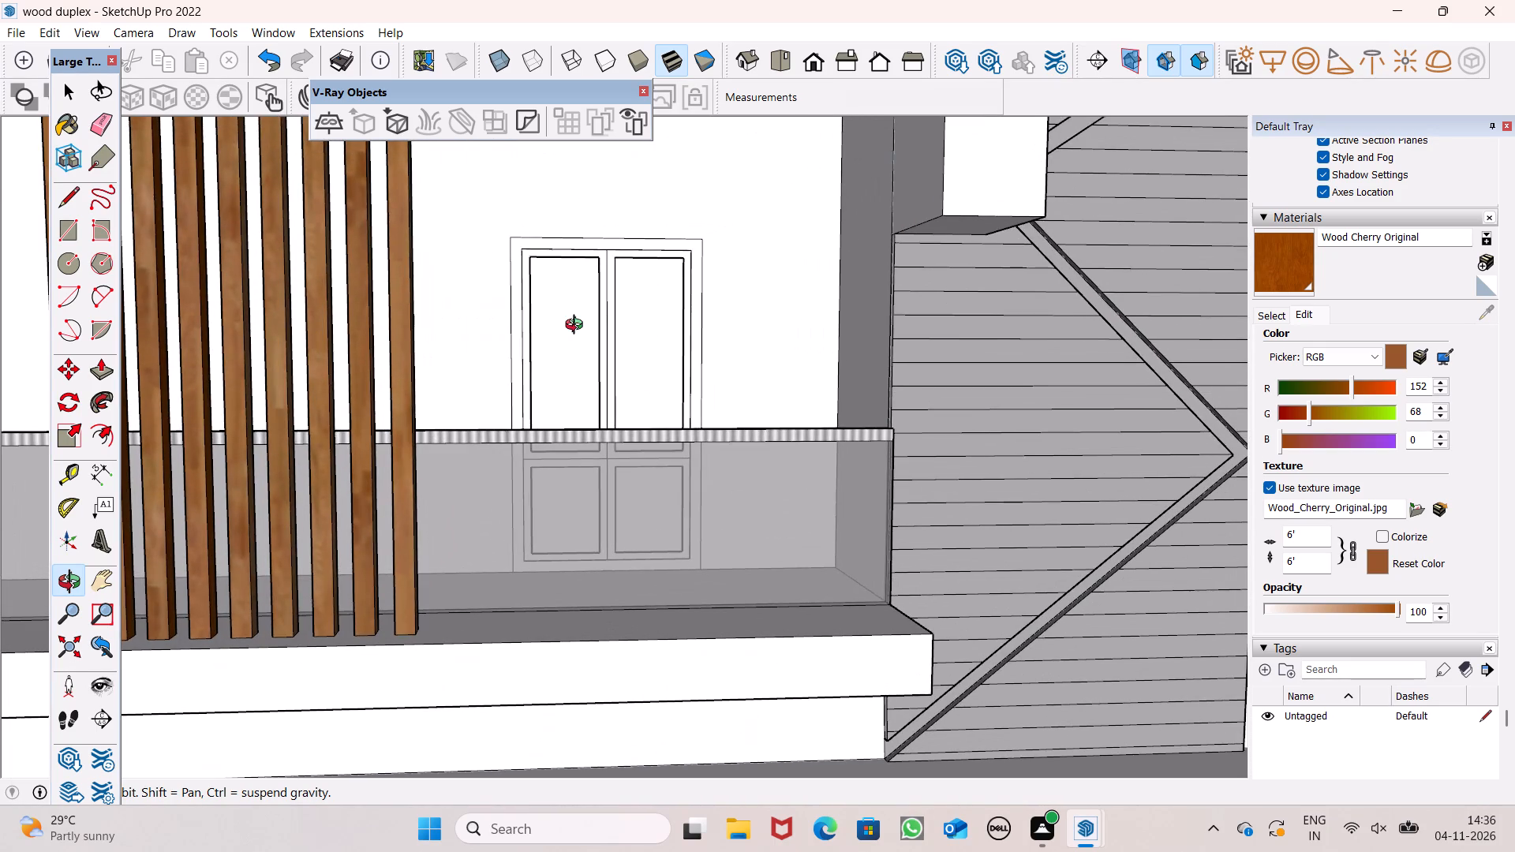
scroll(578, 327, "down", 6)
left_click_drag(581, 347, 588, 420, "shift")
scroll(594, 398, "up", 3)
scroll(594, 398, "down", 1)
scroll(597, 390, "up", 2)
left_click_drag(593, 383, 548, 358, "shift")
scroll(548, 358, "down", 5)
Paint the balcony double door's frame and both upper panels, including their surrounds, with Wood Cherry Original.
left_click(547, 366, "shift")
left_click(1281, 278)
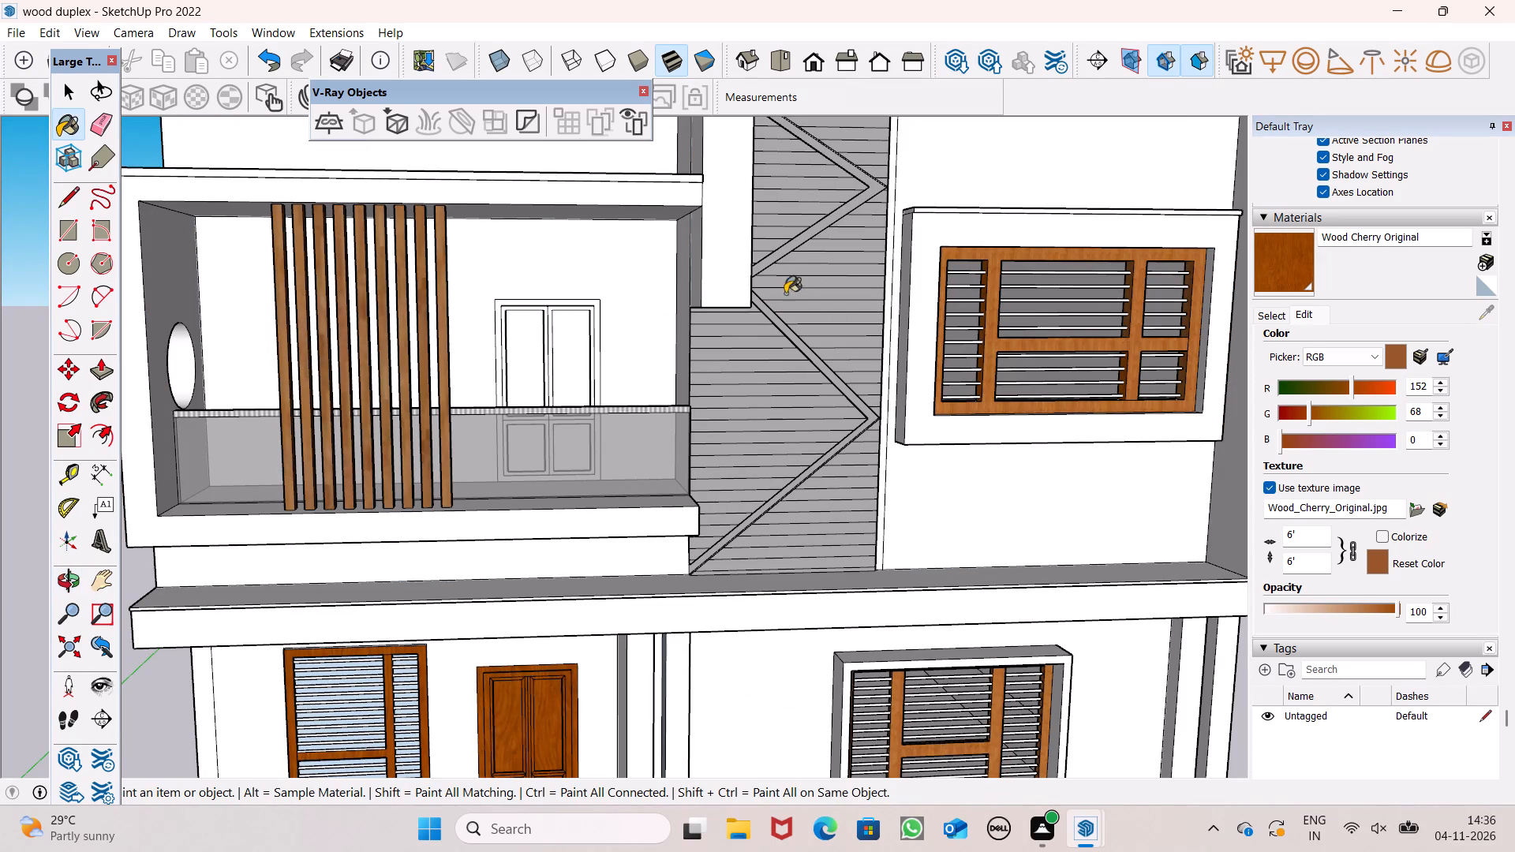
scroll(548, 305, "up", 10)
left_click(544, 302)
left_click(544, 314)
left_click(563, 322)
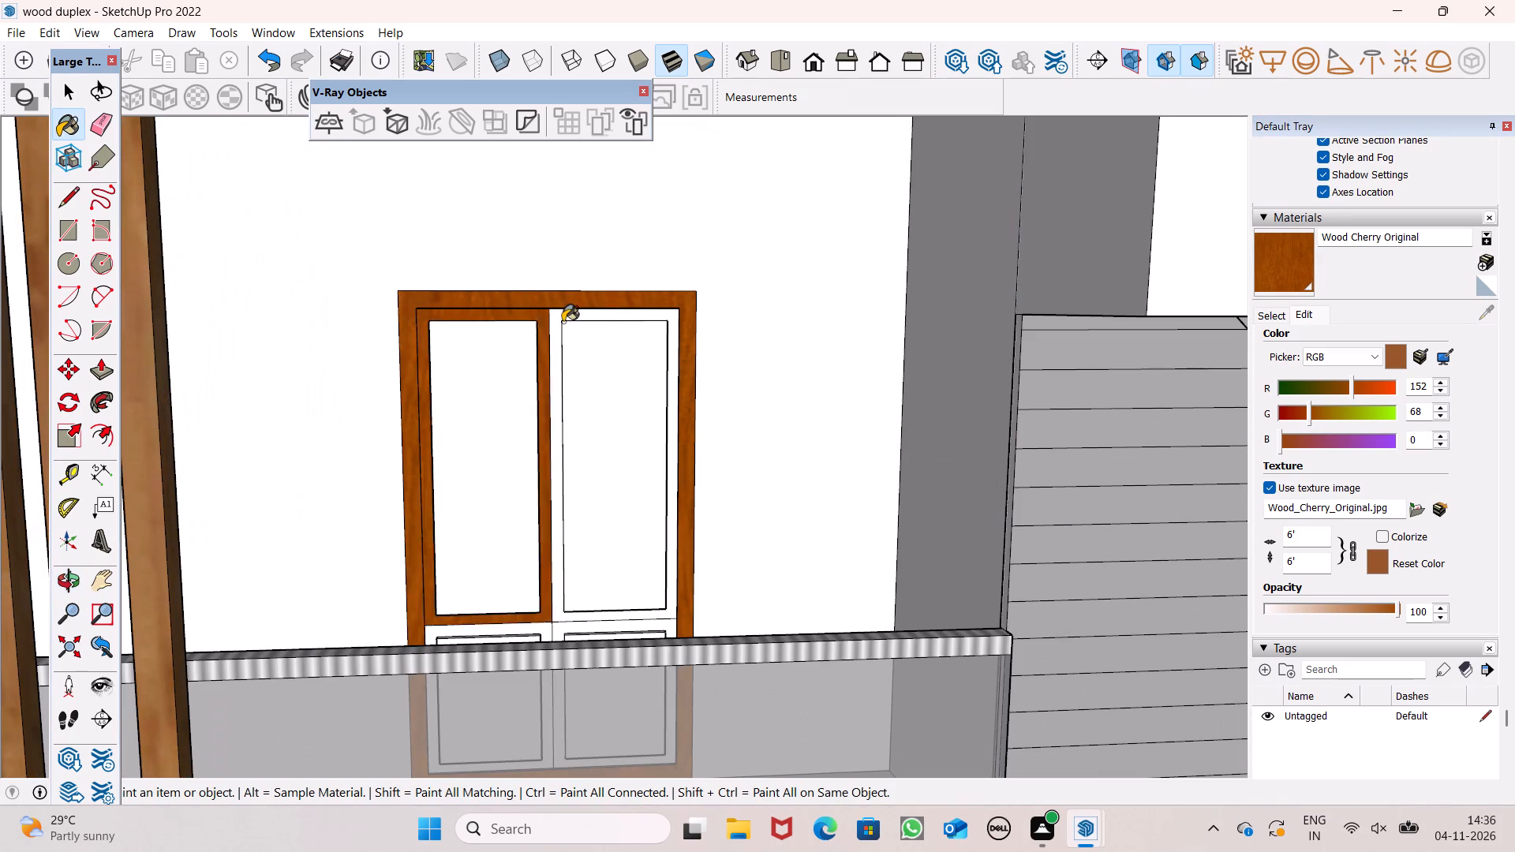
left_click(593, 337)
left_click(551, 318)
left_click(524, 339)
Paint the lower left door panel's surround, top edge and raised face with Wood Cherry Original.
scroll(513, 291, "down", 2)
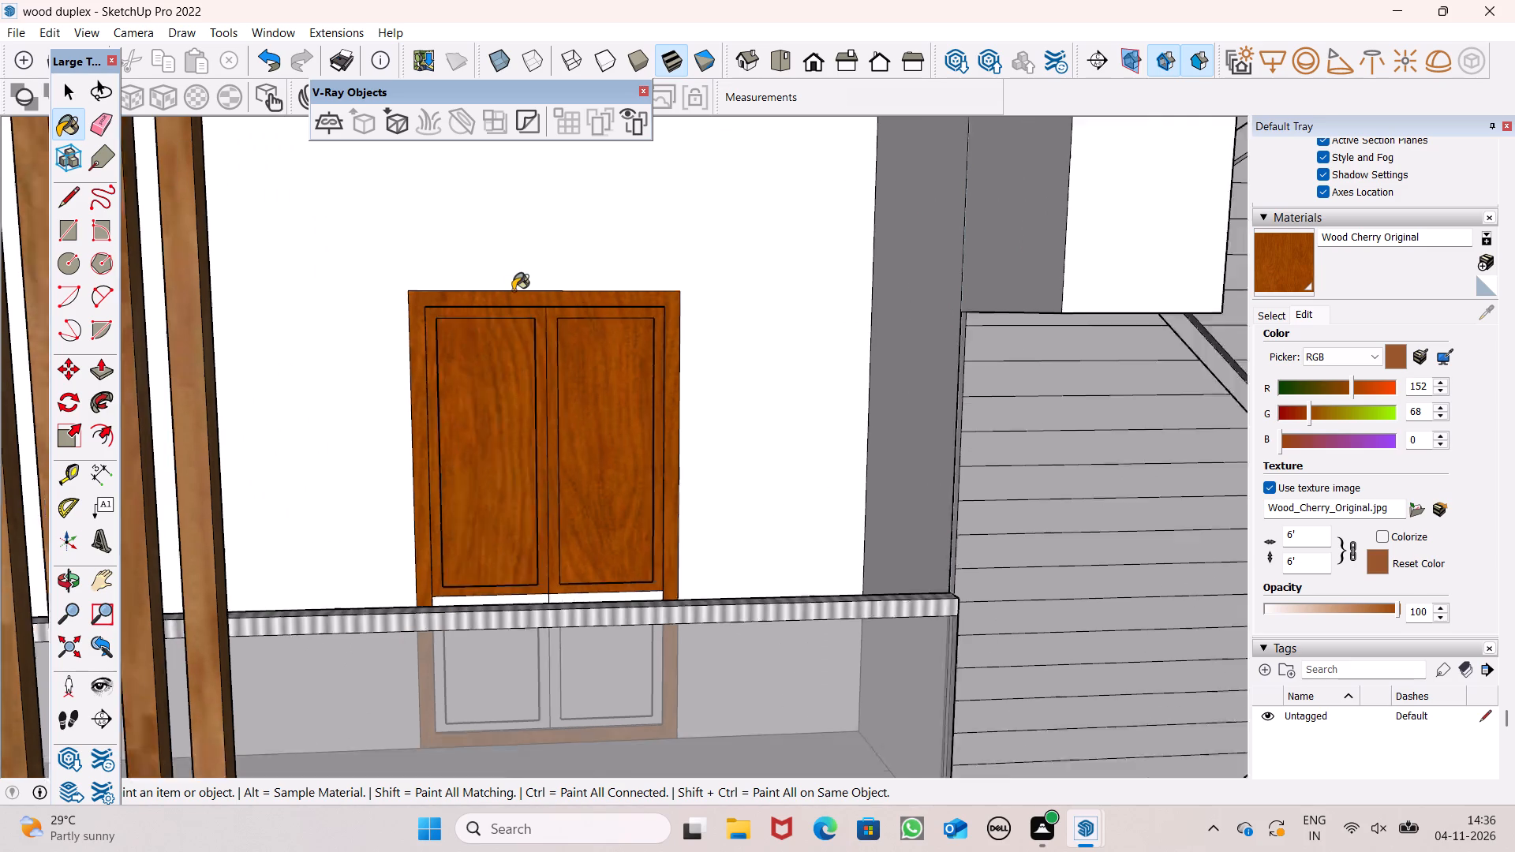
scroll(513, 290, "down", 4)
scroll(536, 426, "up", 17)
scroll(502, 383, "down", 3)
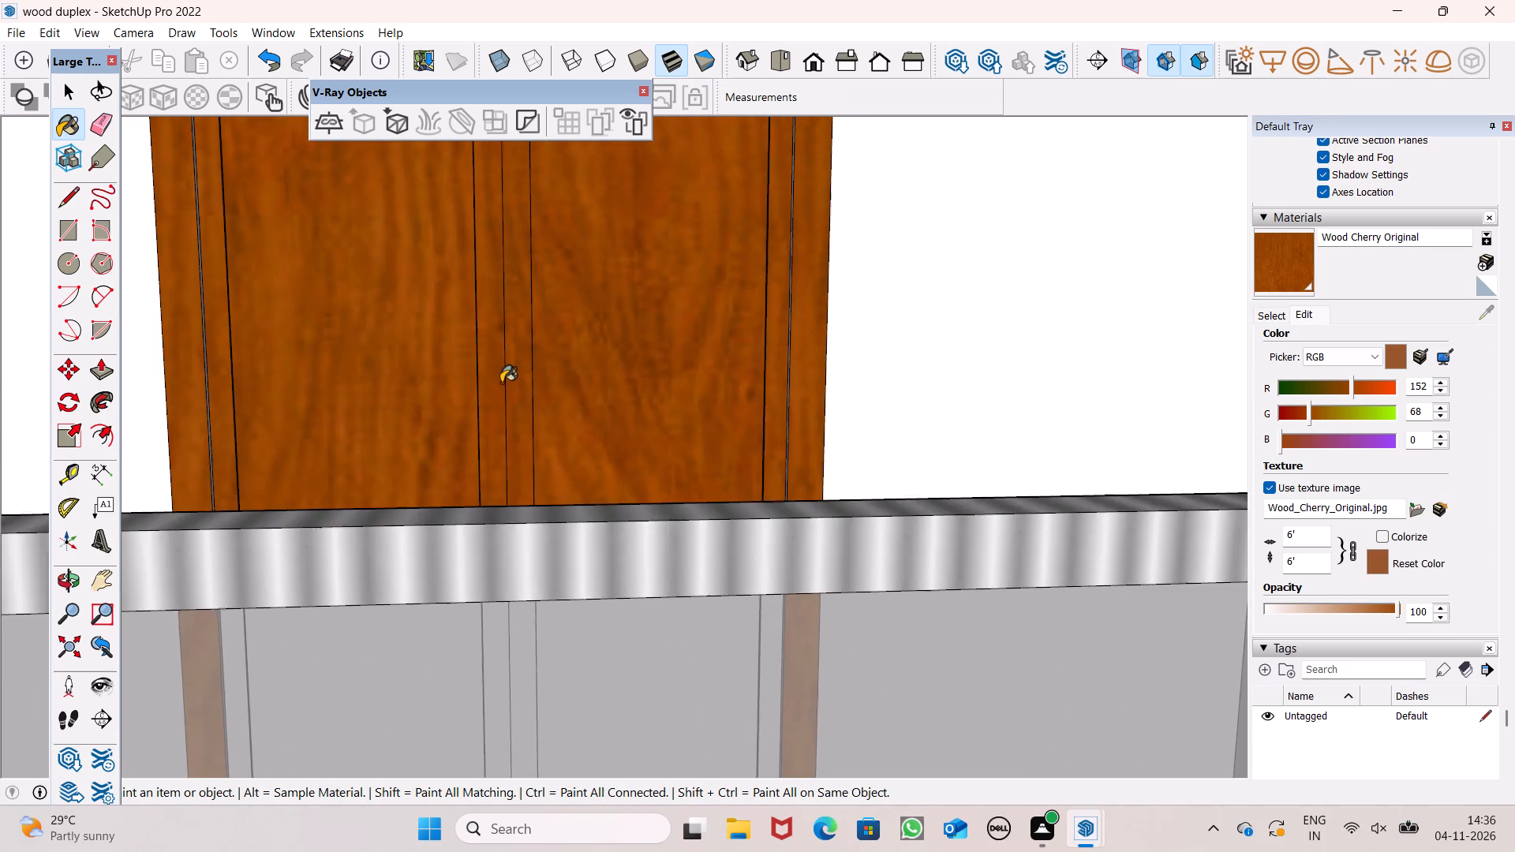
scroll(501, 383, "up", 1)
scroll(501, 383, "down", 1)
scroll(501, 383, "up", 1)
scroll(501, 383, "down", 2)
type("oo")
left_click_drag(499, 376, 436, 577)
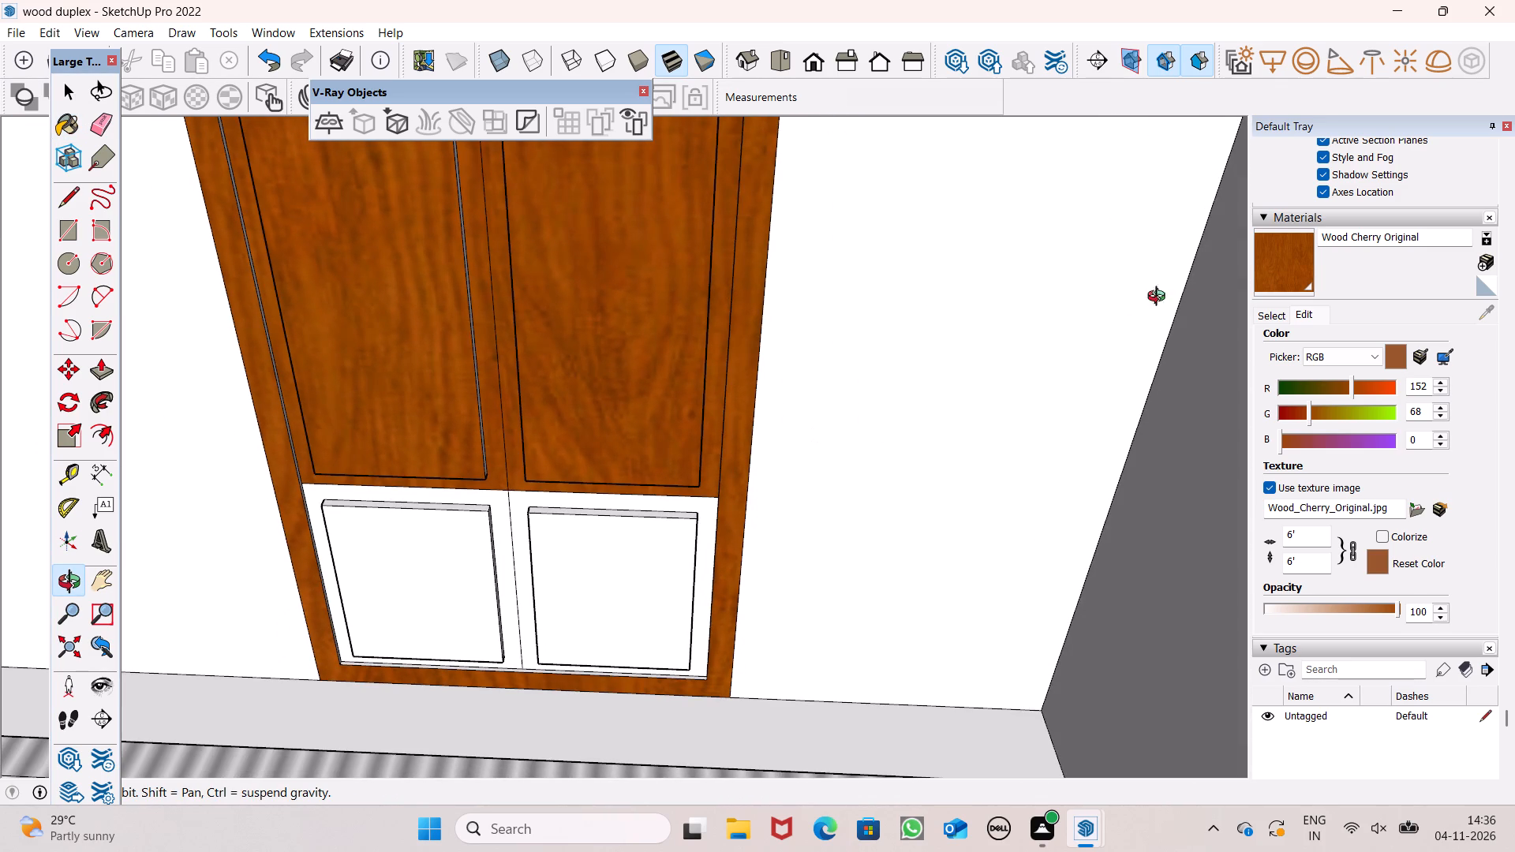
left_click(1285, 268)
scroll(503, 506, "up", 4)
left_click(501, 504)
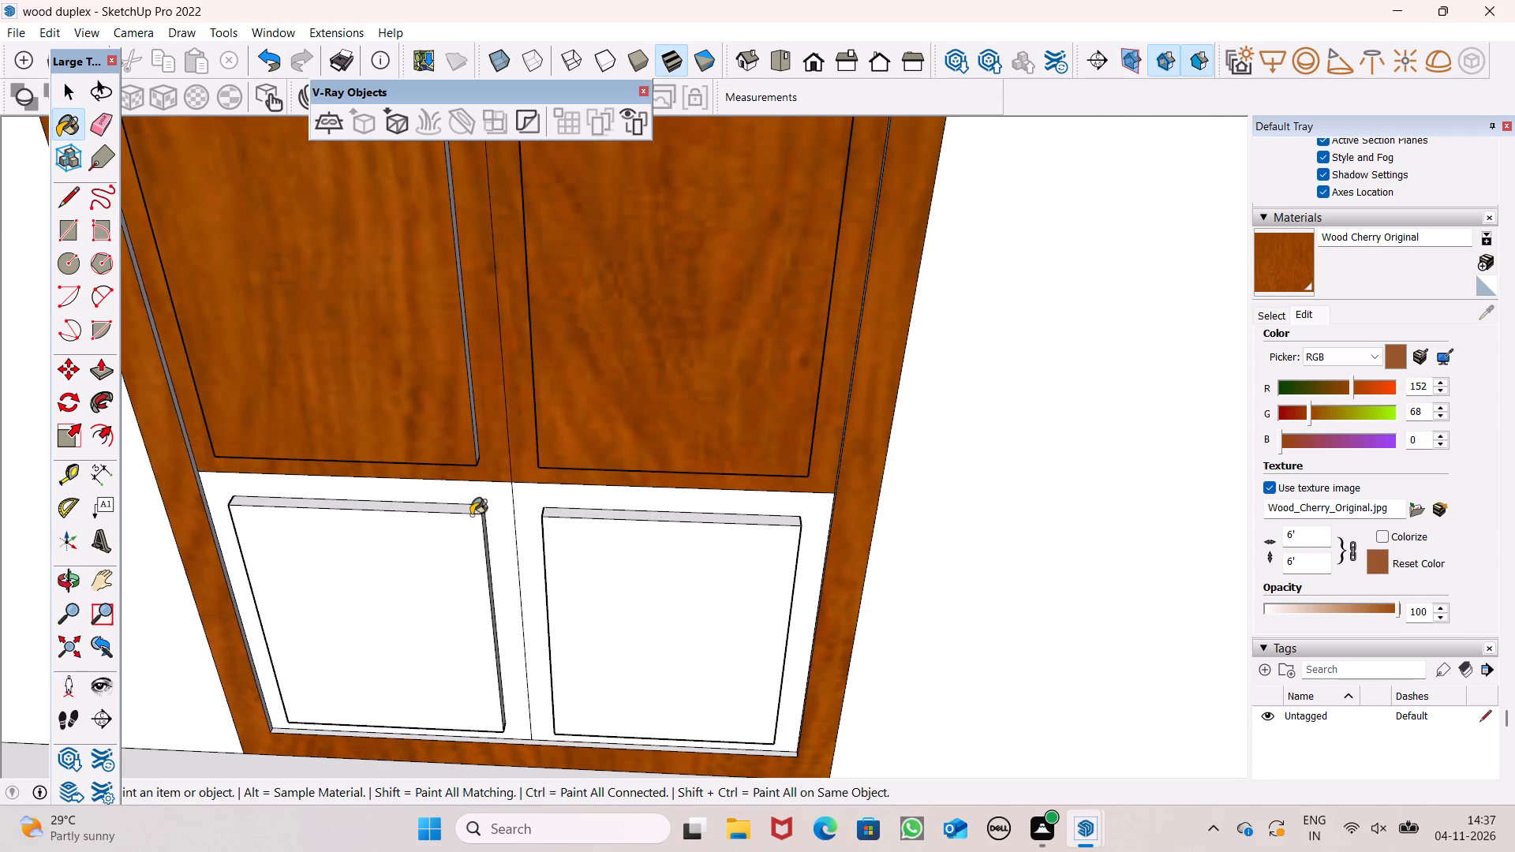
left_click(471, 515)
left_click(480, 508)
Paint the lower right panel's surround, top edge and face, plus both left panels' inner side edges, with Wood Cherry Original.
scroll(490, 447, "up", 7)
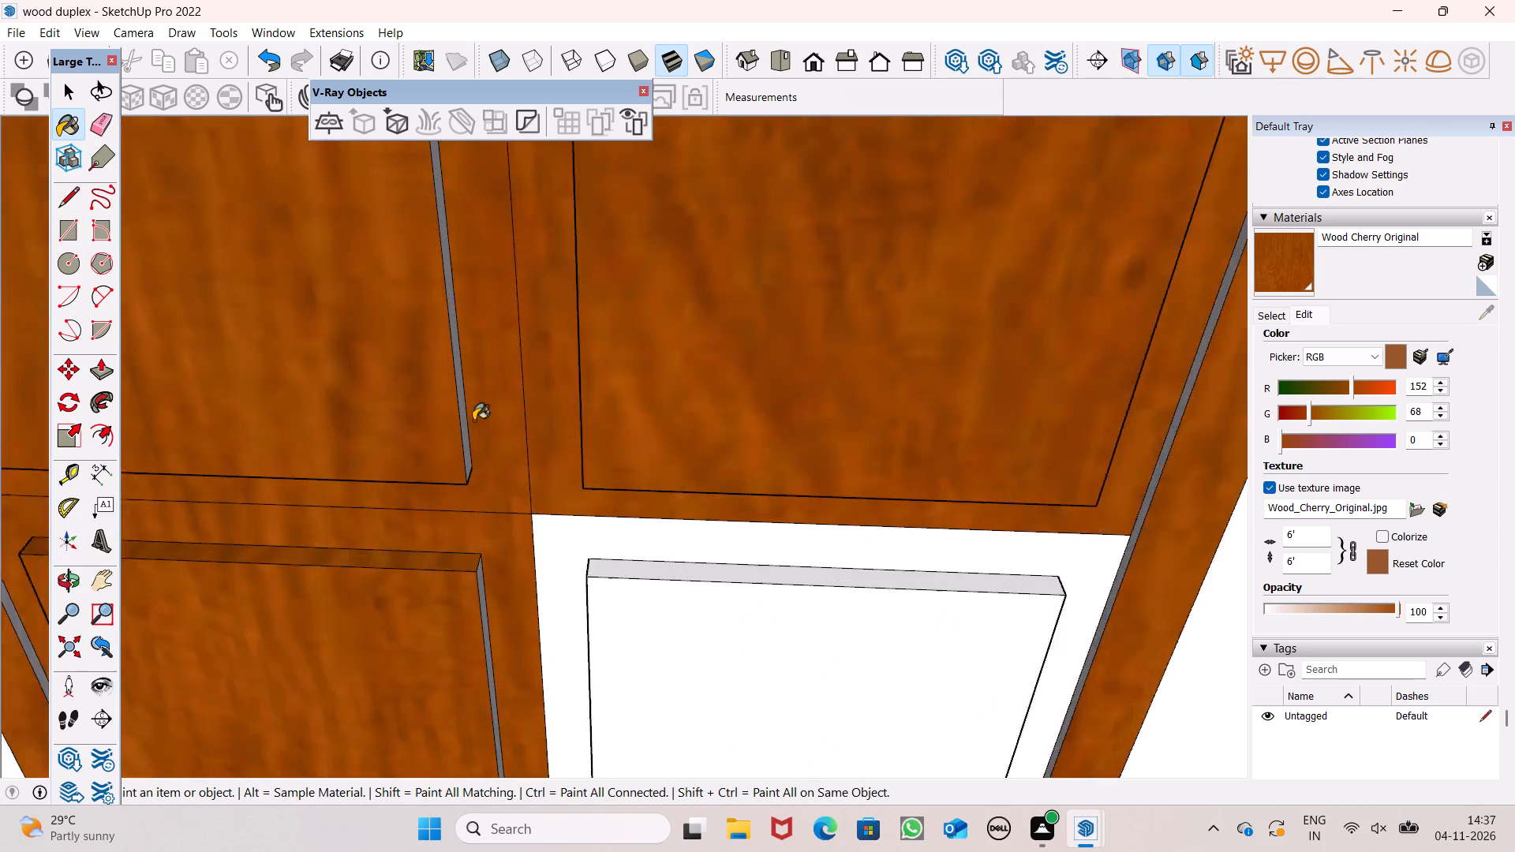
scroll(473, 420, "up", 2)
left_click(458, 398)
scroll(526, 355, "down", 7)
scroll(613, 488, "up", 4)
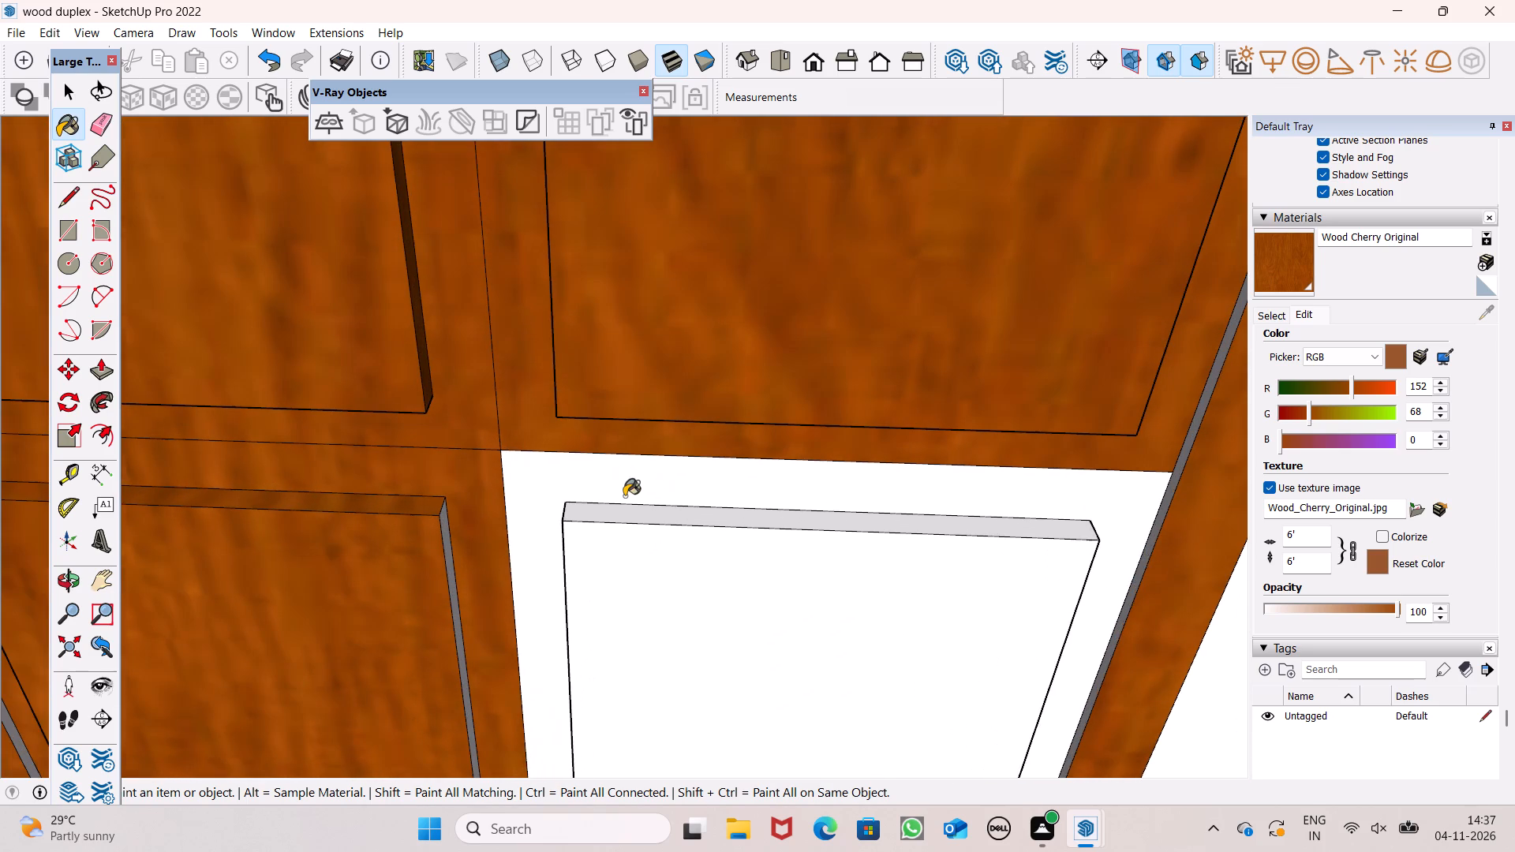
left_click(624, 496)
left_click(635, 521)
left_click(656, 550)
left_click(448, 532)
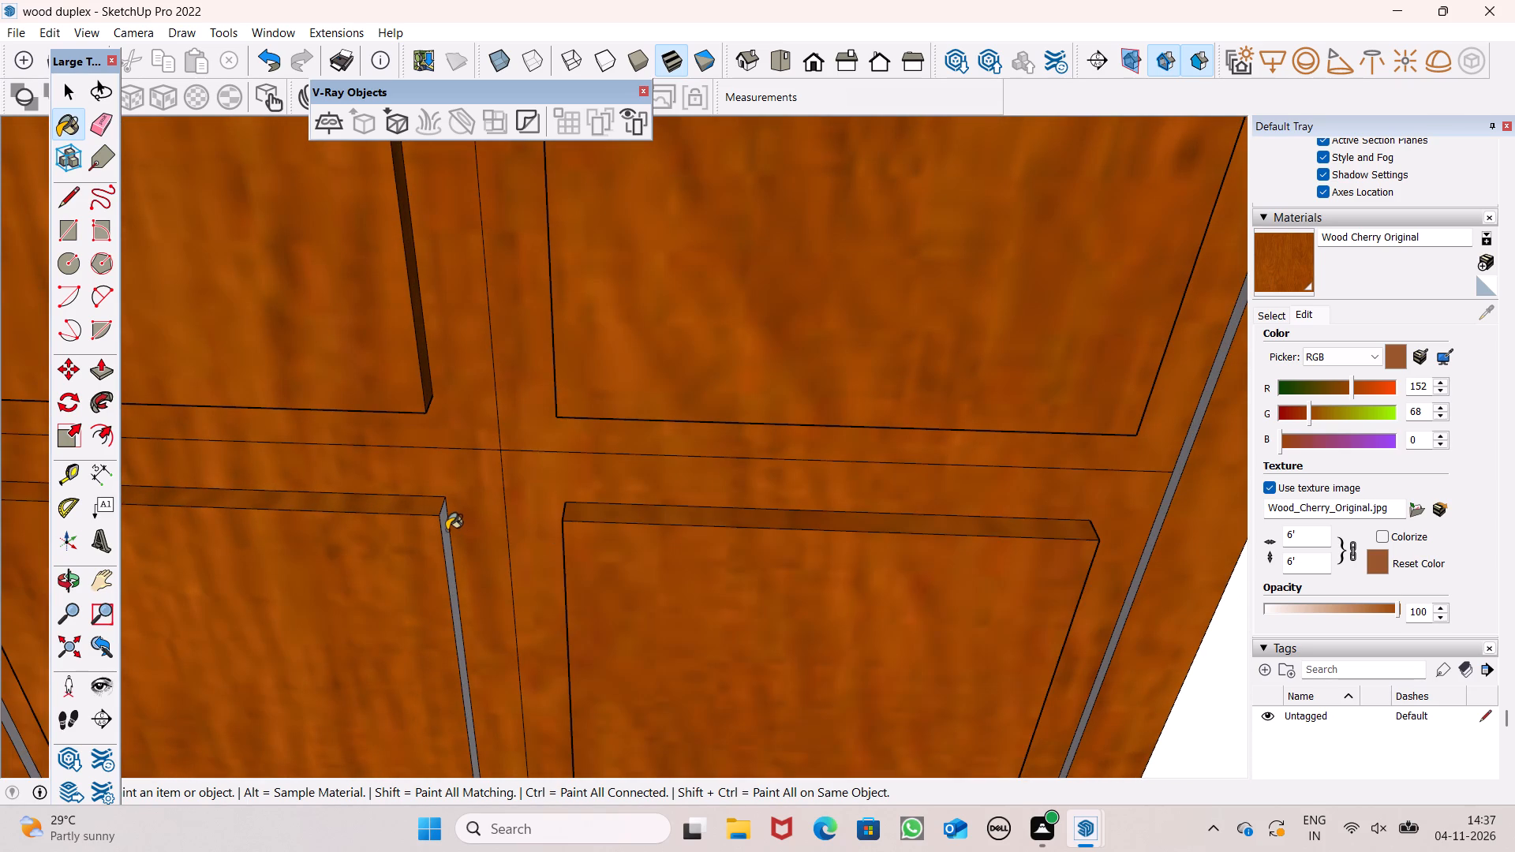
Paint the left and bottom reveals of the door frame with Wood Cherry Original.
scroll(470, 450, "down", 8)
scroll(627, 555, "down", 1)
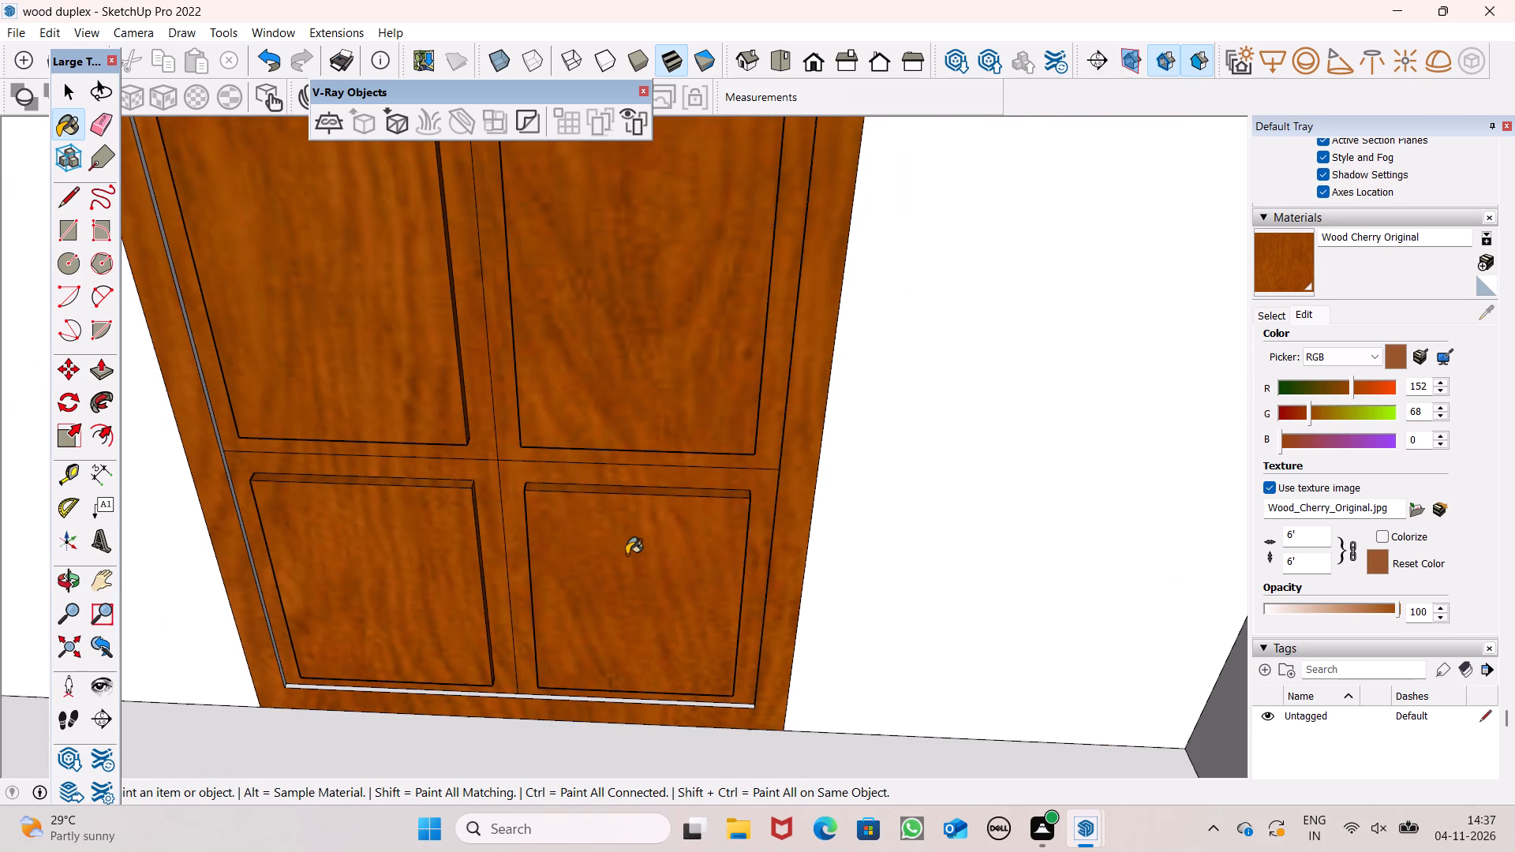
scroll(625, 555, "down", 3)
scroll(619, 700, "up", 16)
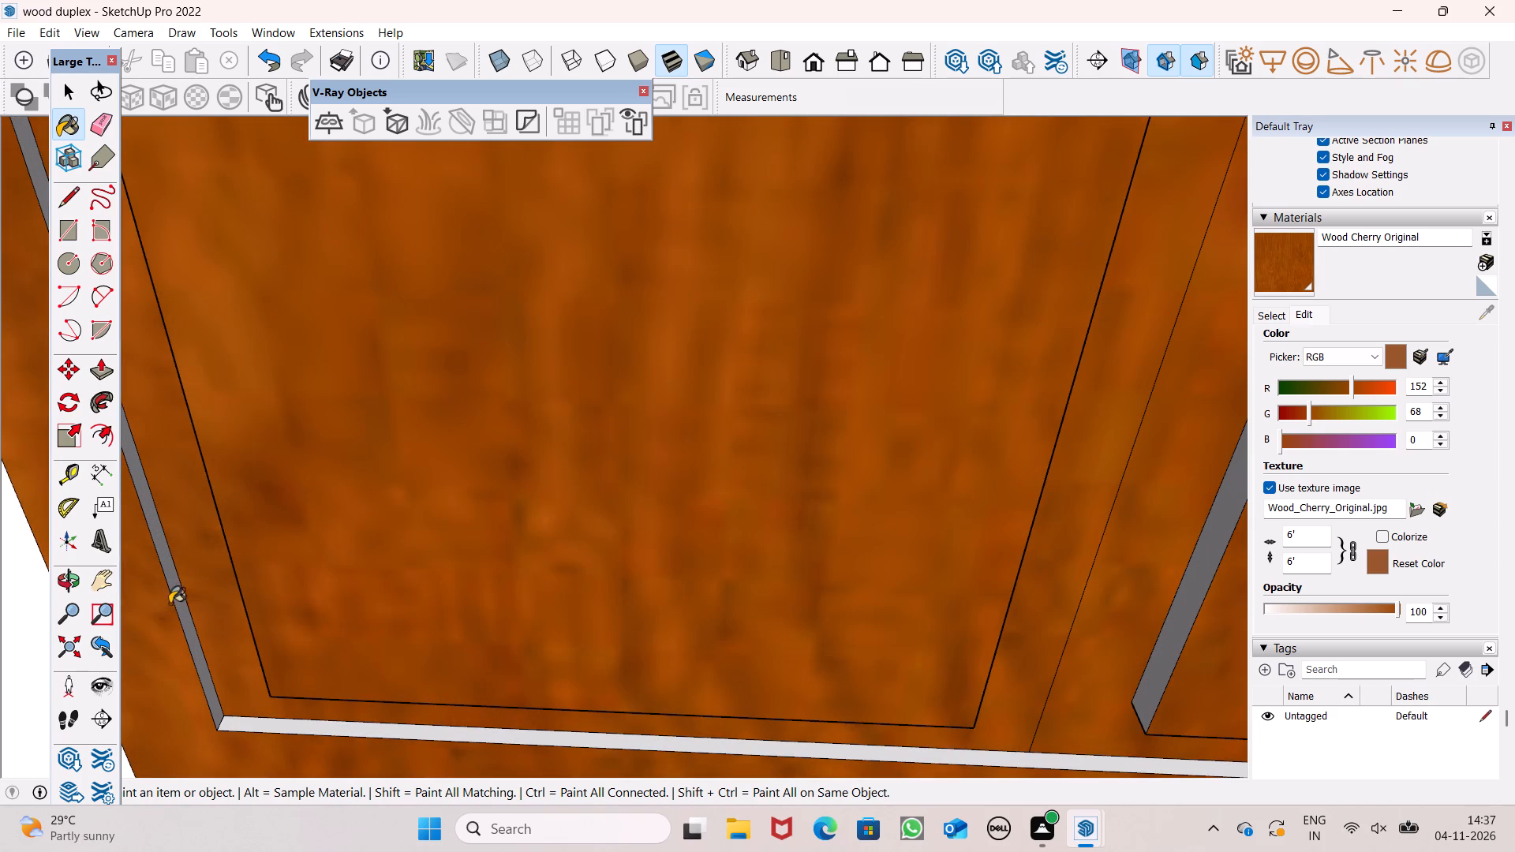
left_click(174, 591)
left_click(299, 727)
Paint the lower right panel's side edge nearest the door's centre line with Wood Cherry Original.
scroll(217, 650, "down", 3)
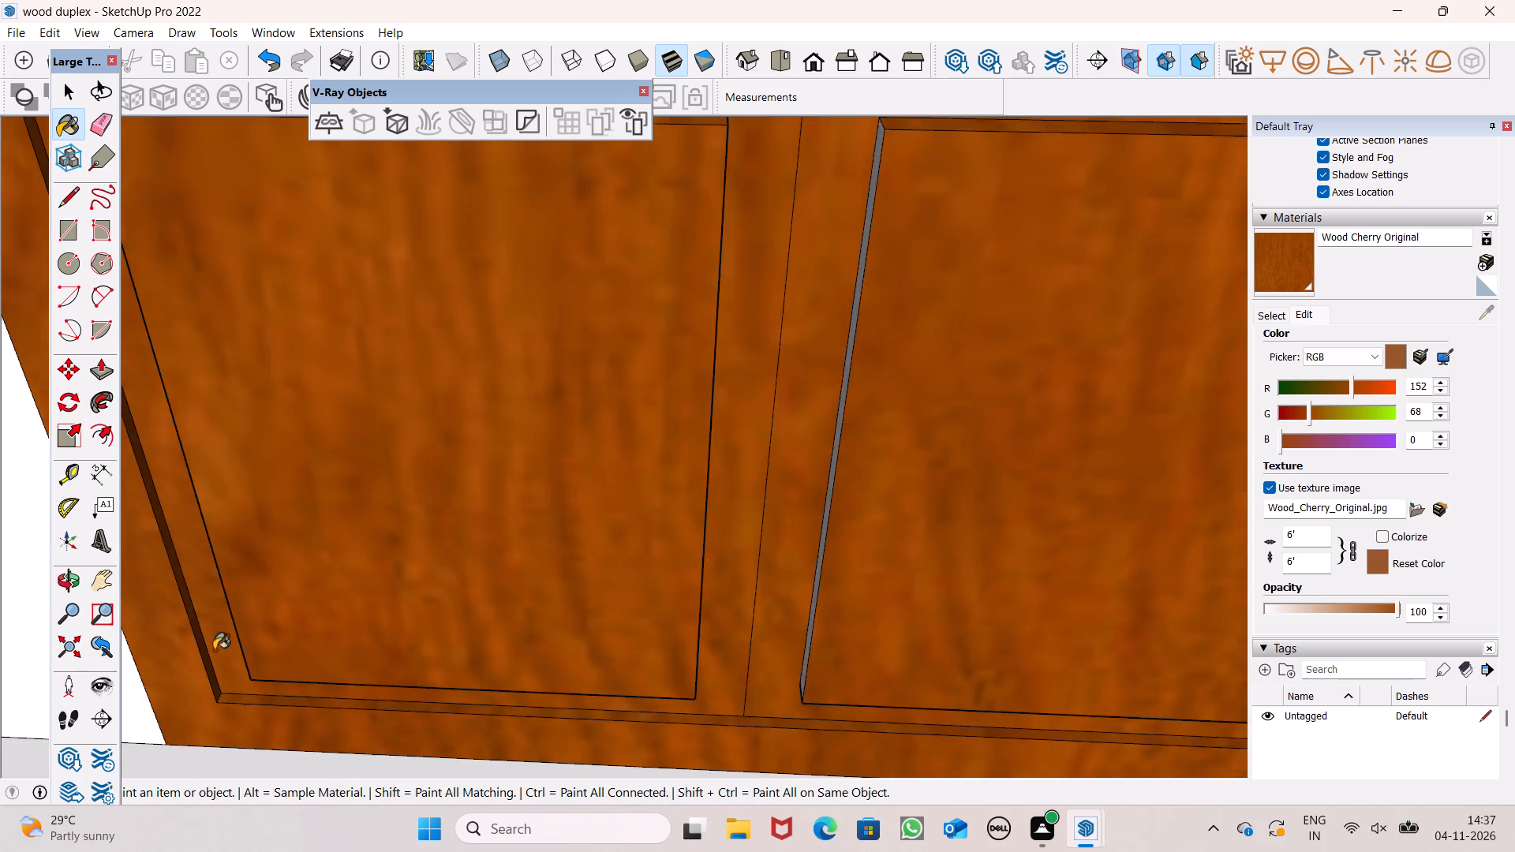
scroll(214, 650, "down", 6)
scroll(369, 611, "up", 2)
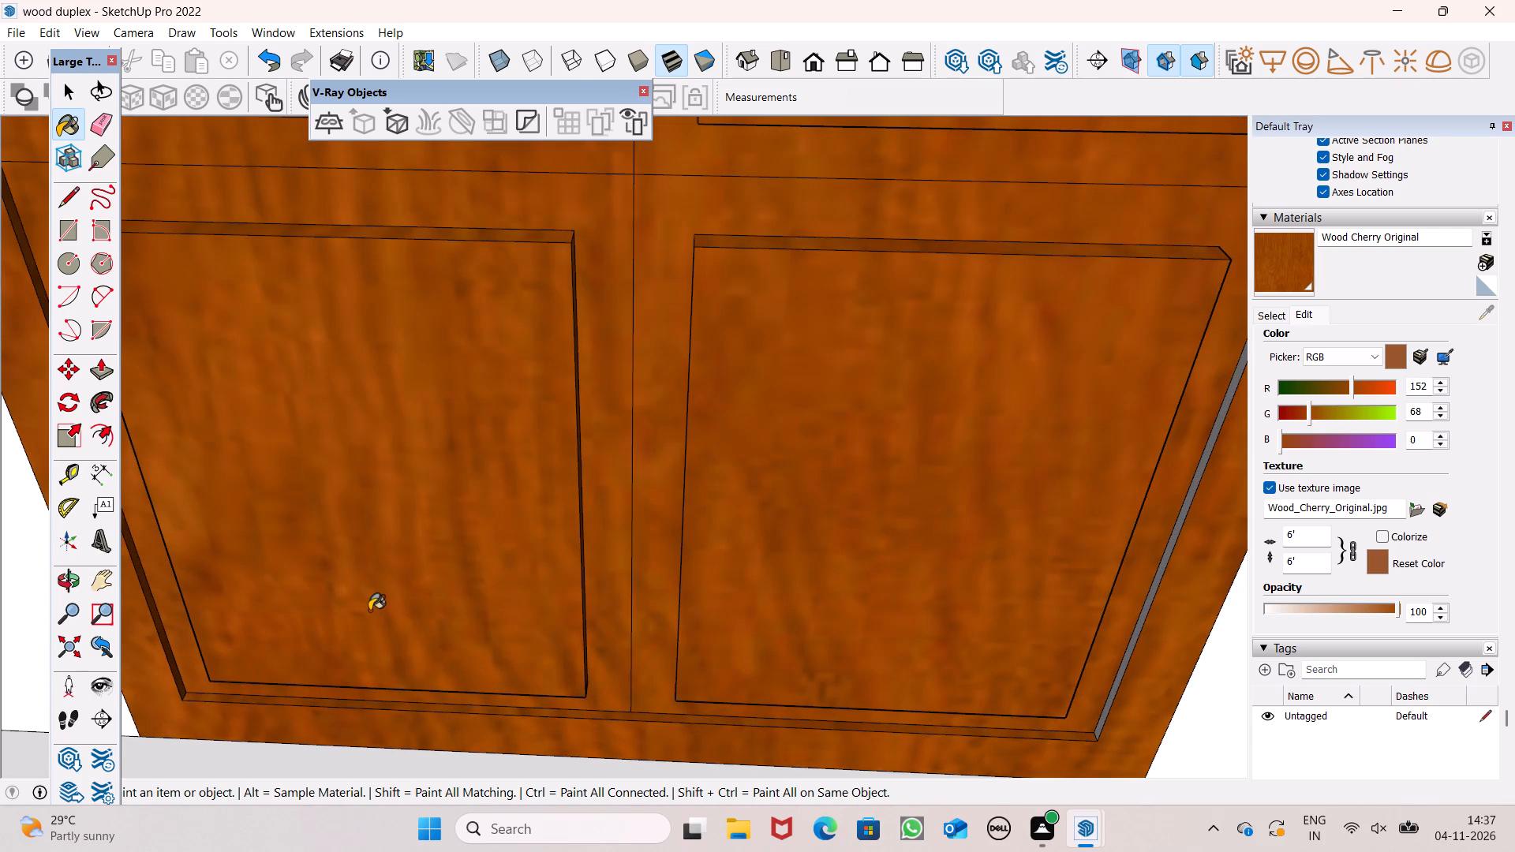
scroll(369, 611, "up", 1)
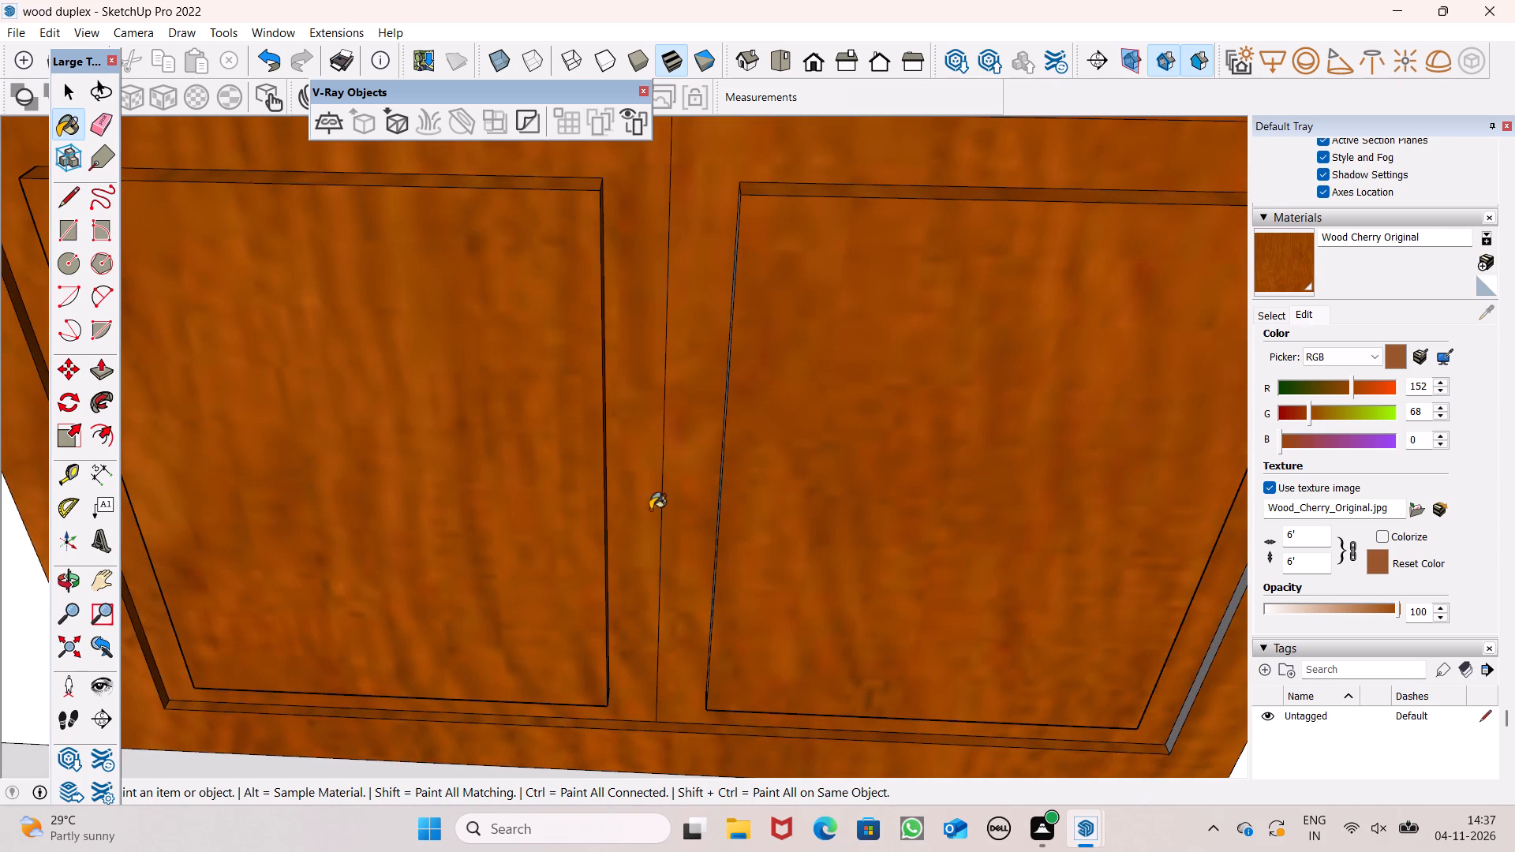
scroll(684, 476, "up", 7)
scroll(763, 469, "up", 3)
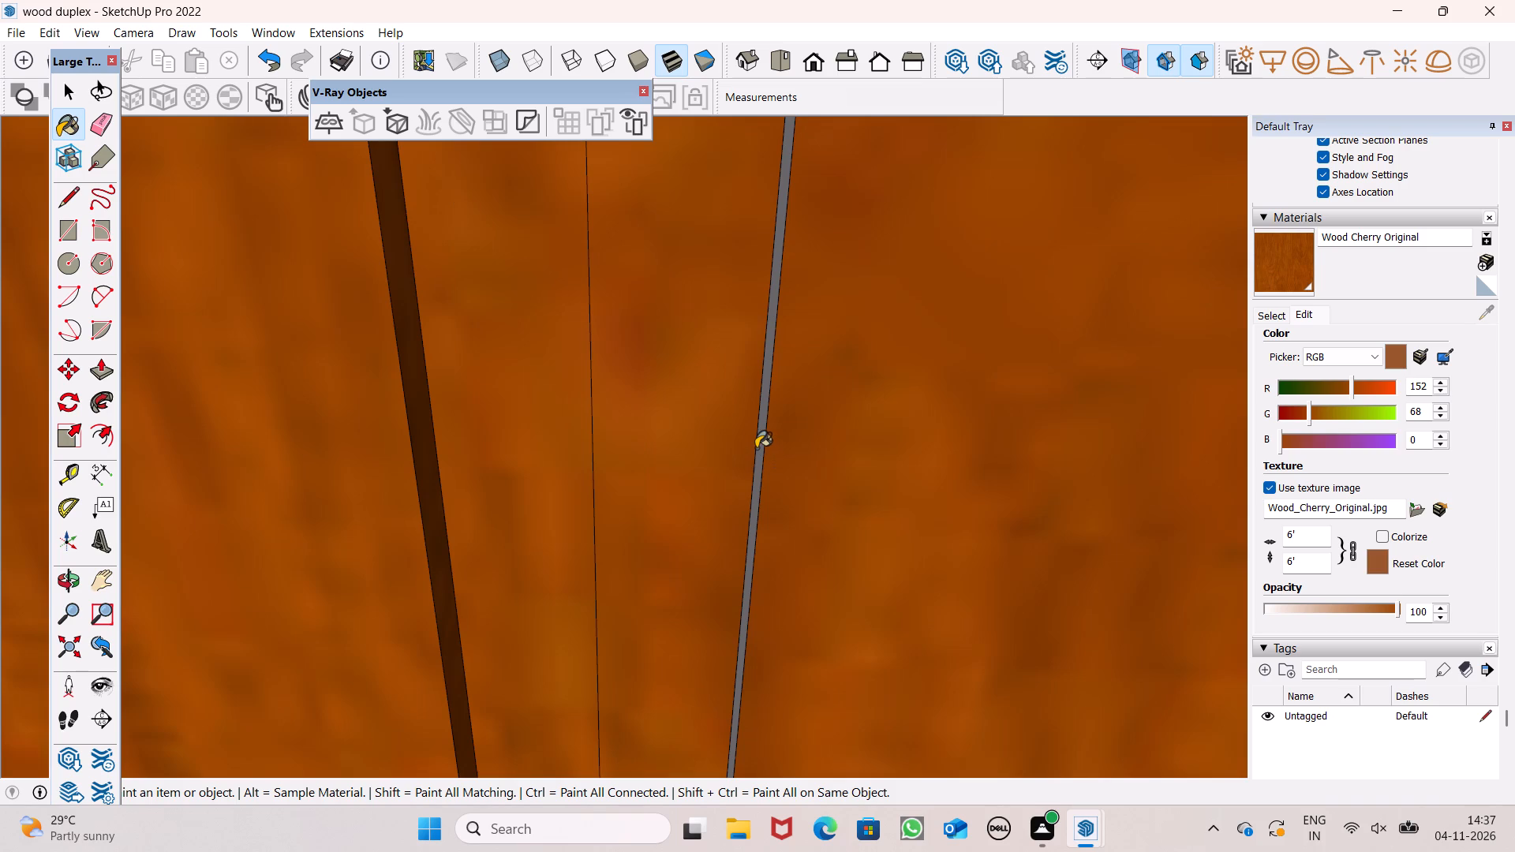
left_click(760, 453)
scroll(628, 447, "down", 3)
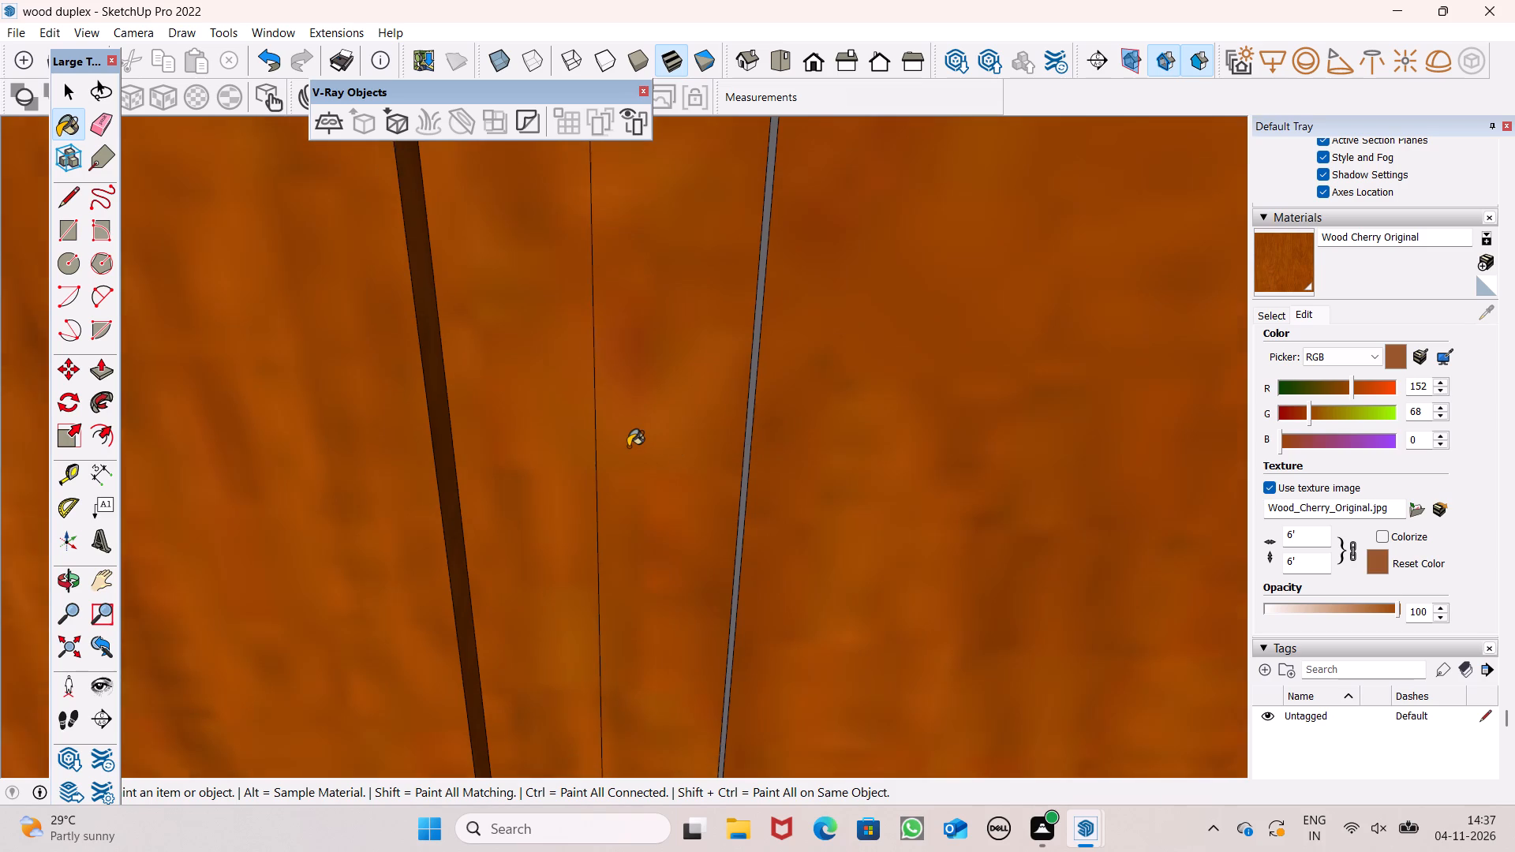
scroll(628, 447, "down", 9)
scroll(622, 450, "up", 10)
scroll(463, 451, "down", 6)
scroll(507, 451, "up", 11)
left_click(876, 521)
Paint the door frame's right reveal and the lower right panel's outer side edge with Wood Cherry Original.
scroll(412, 443, "down", 3)
scroll(402, 450, "up", 1)
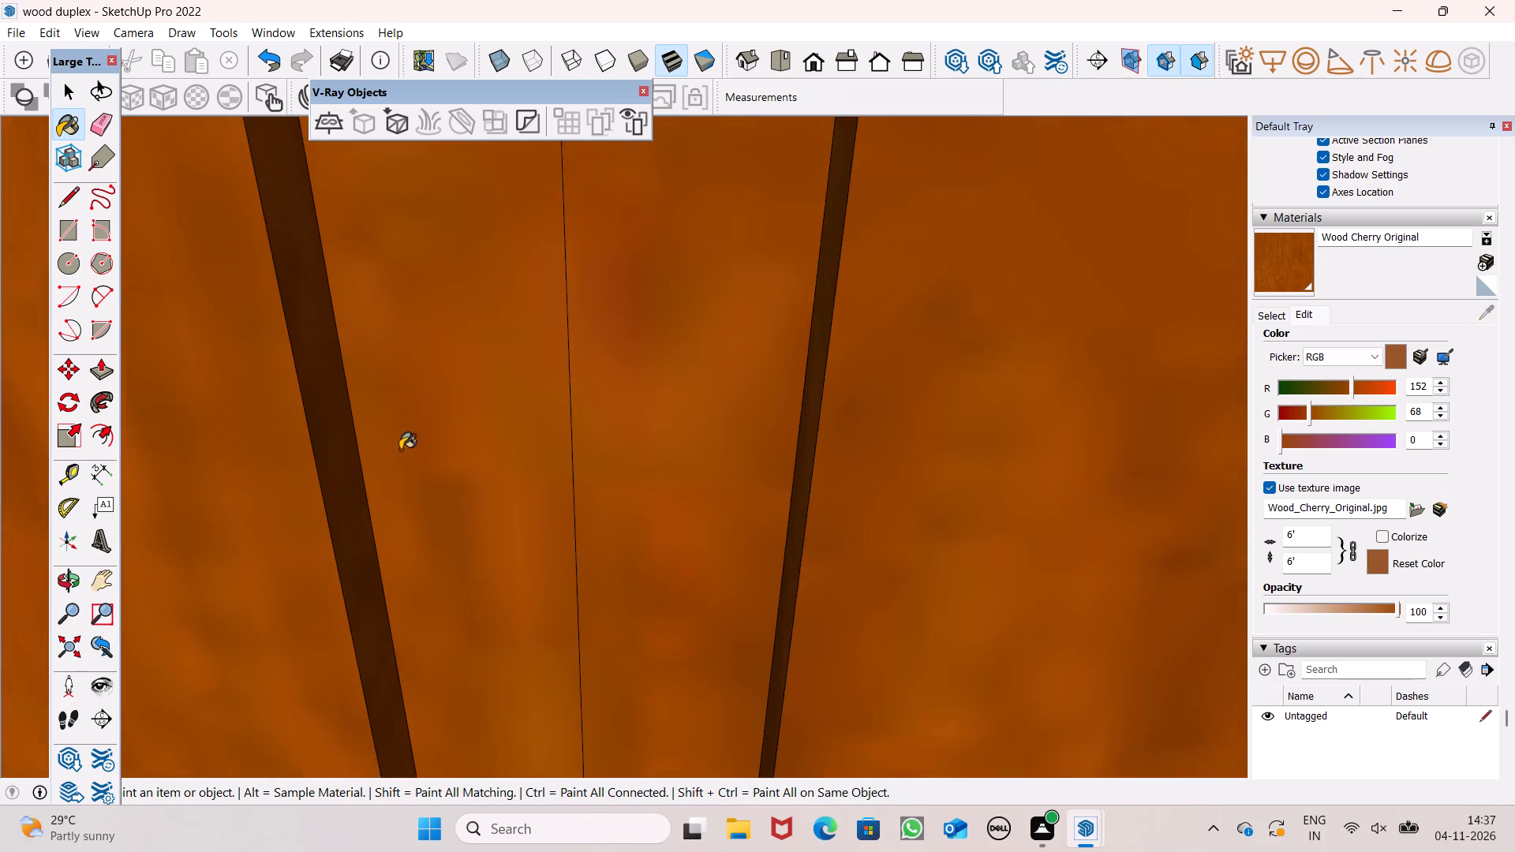
scroll(400, 450, "down", 13)
scroll(429, 439, "up", 1)
scroll(429, 439, "down", 8)
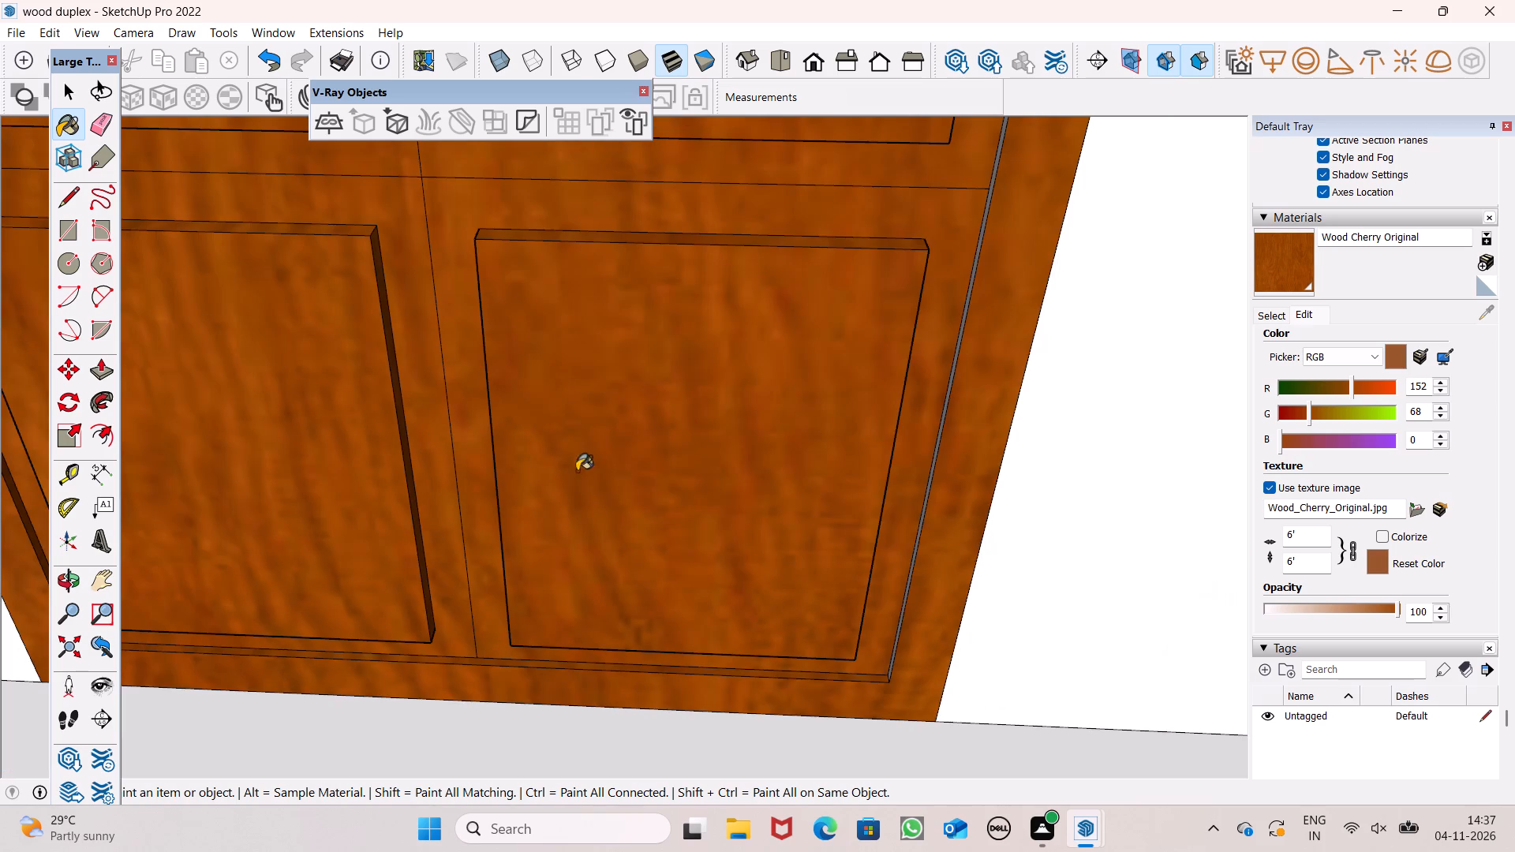
scroll(753, 417, "up", 20)
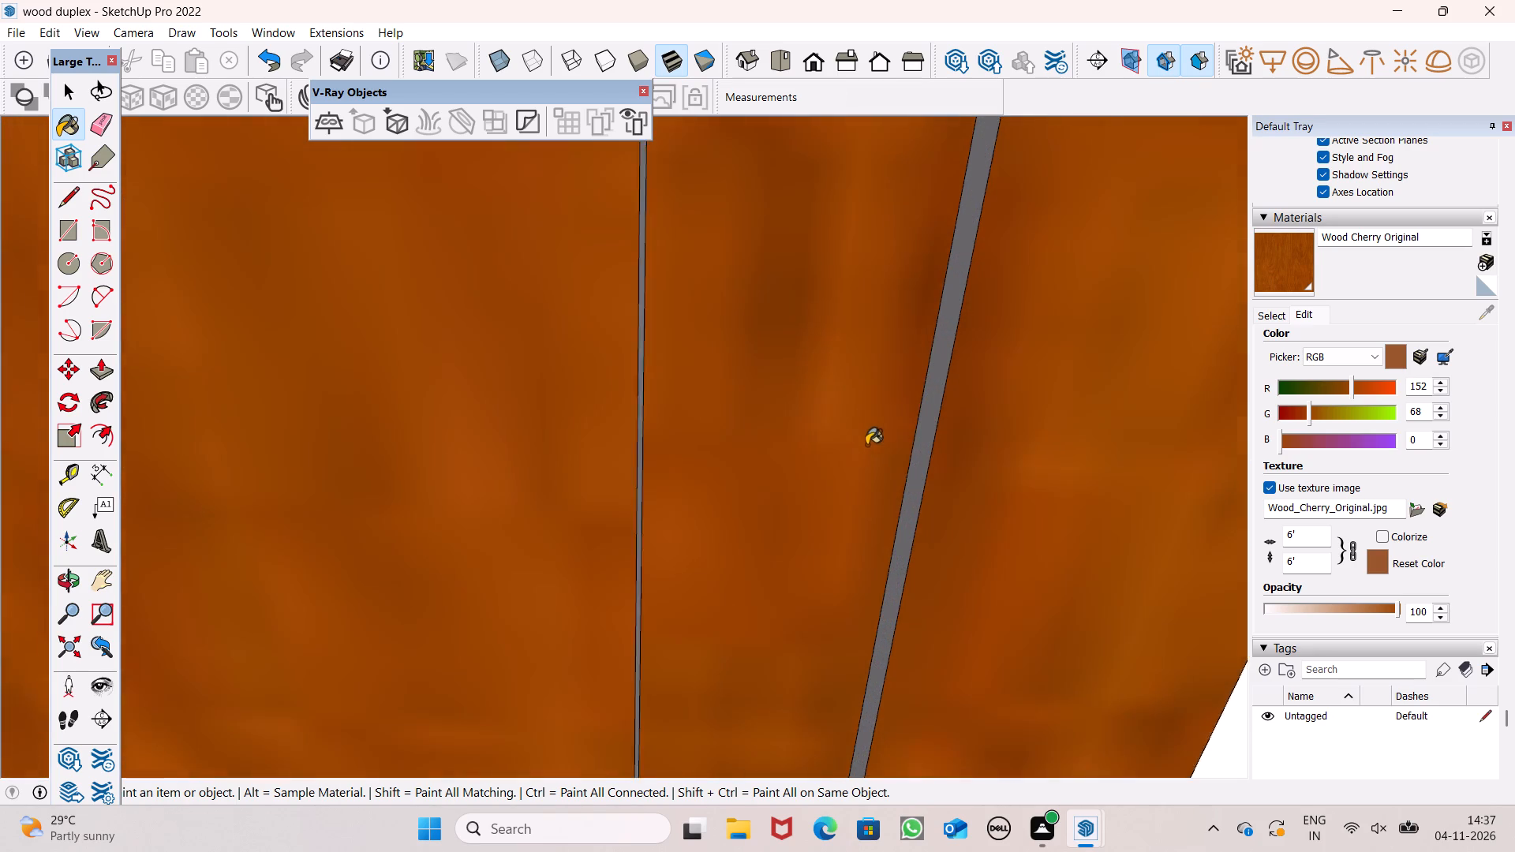
scroll(866, 445, "up", 3)
left_click(930, 495)
scroll(596, 494, "up", 2)
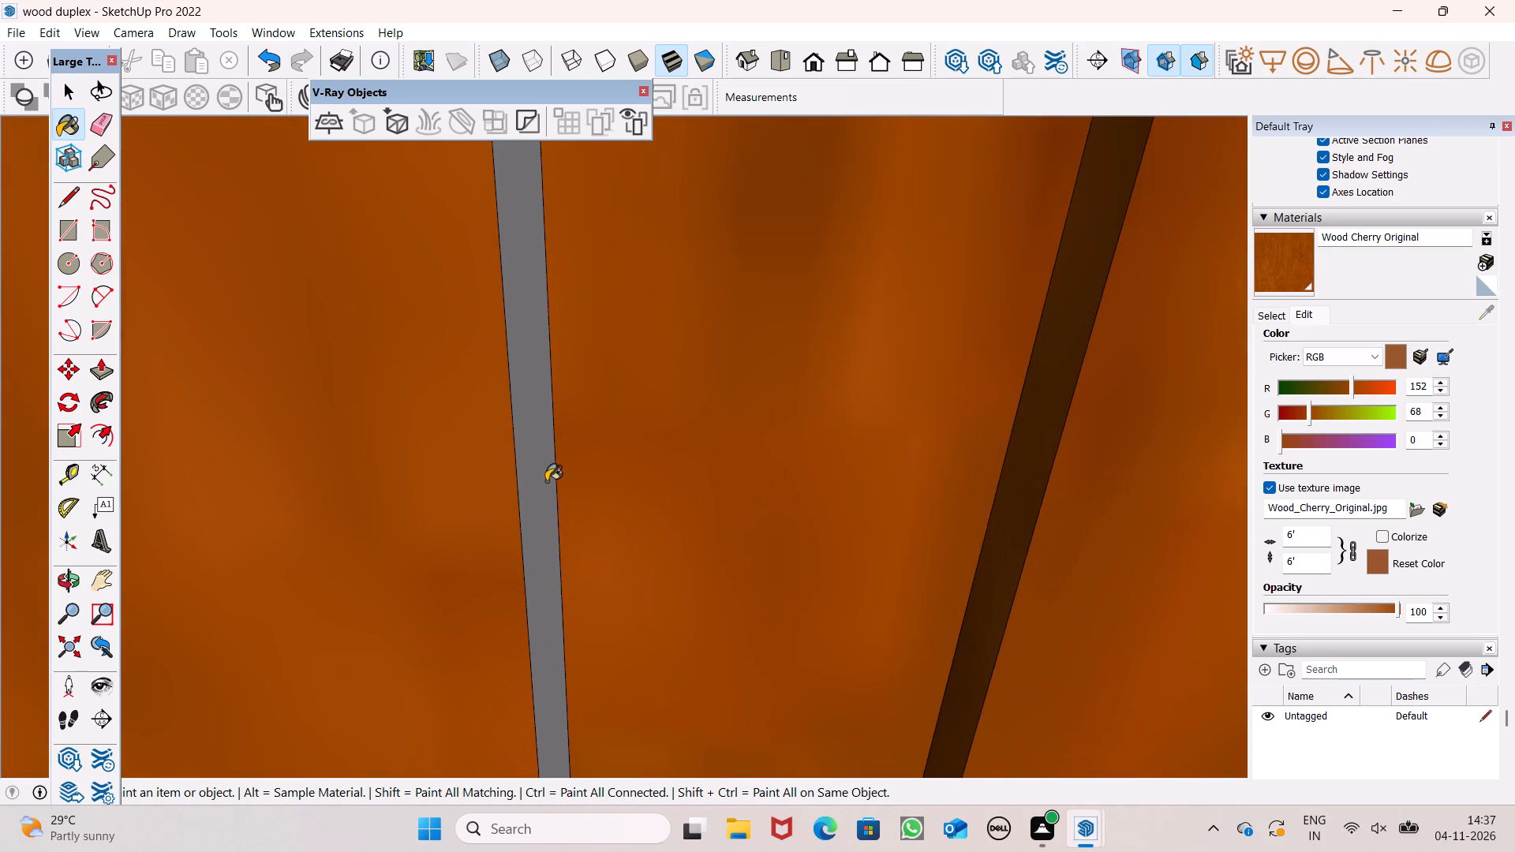
left_click(546, 480)
scroll(780, 479, "down", 16)
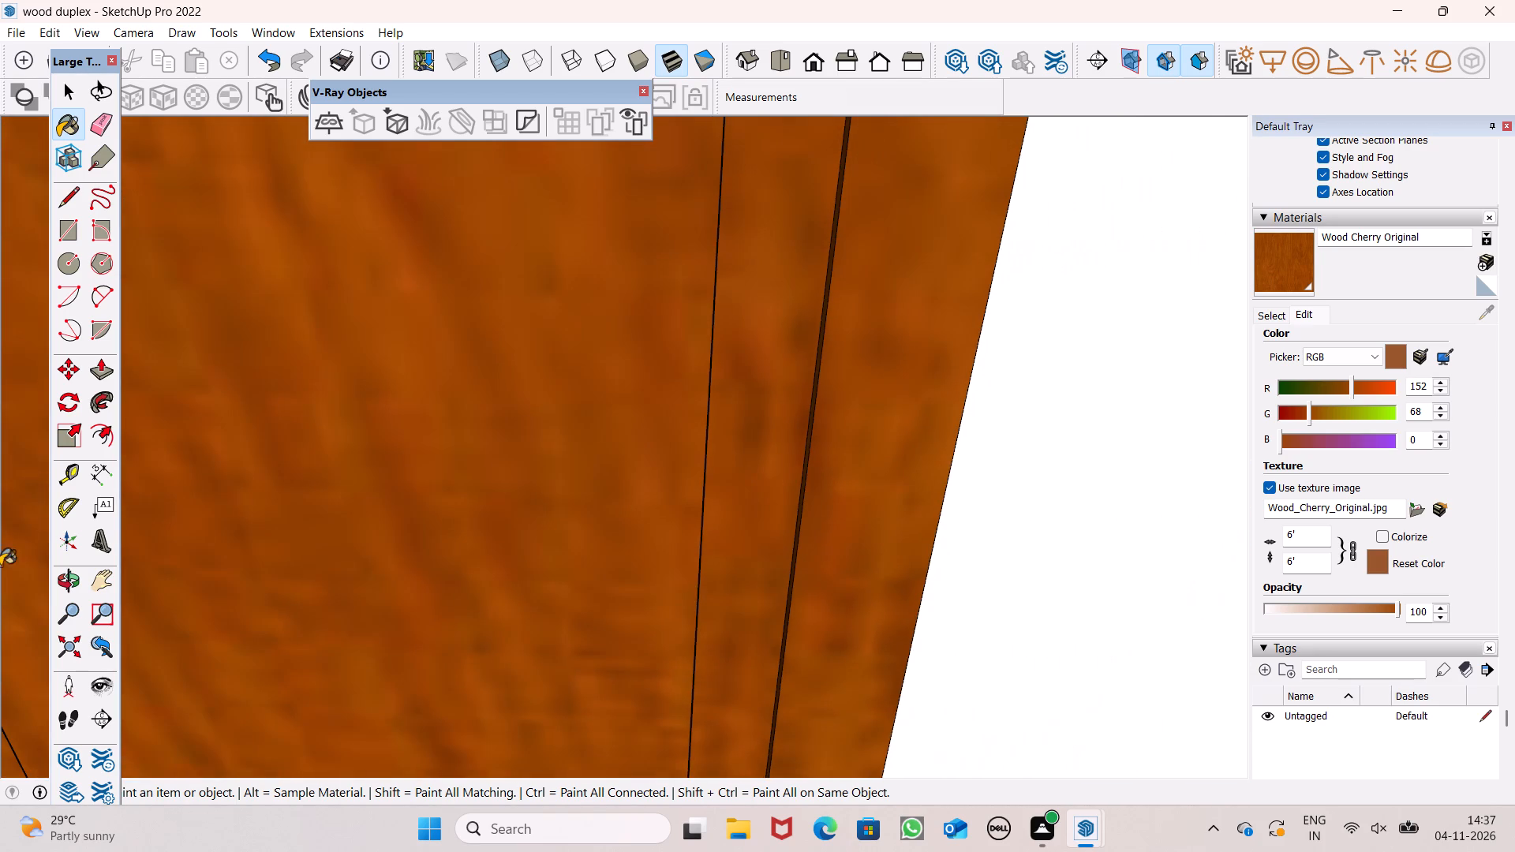
Paint the top edges of both upper panels and the upper right panel's inner side edge with Wood Cherry Original.
left_click_drag(65, 580, 105, 581)
scroll(686, 592, "down", 9)
scroll(915, 590, "down", 6)
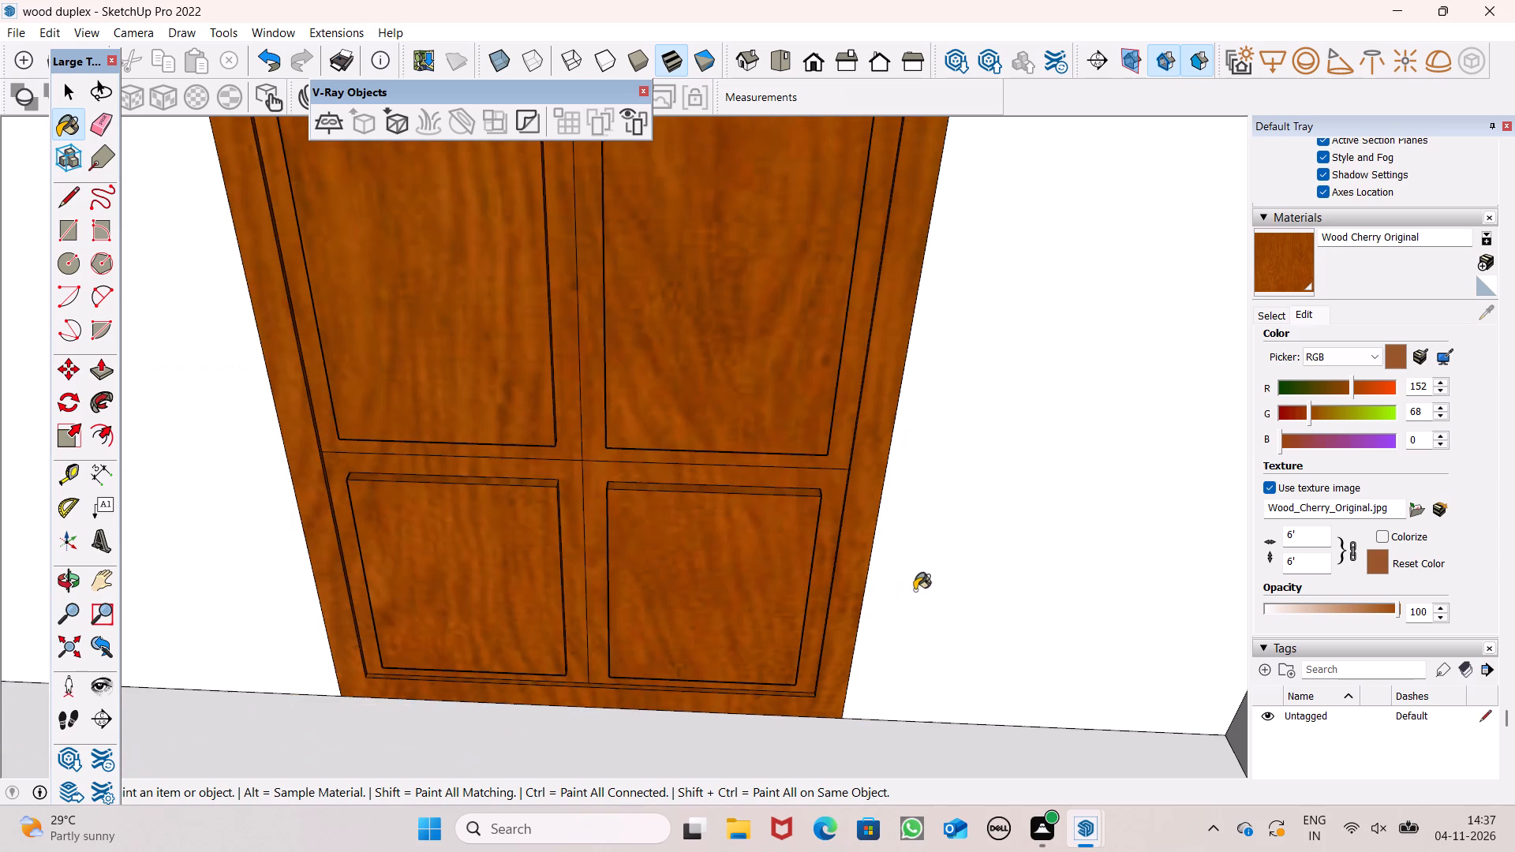
scroll(915, 590, "down", 1)
scroll(675, 574, "down", 7)
scroll(637, 259, "up", 6)
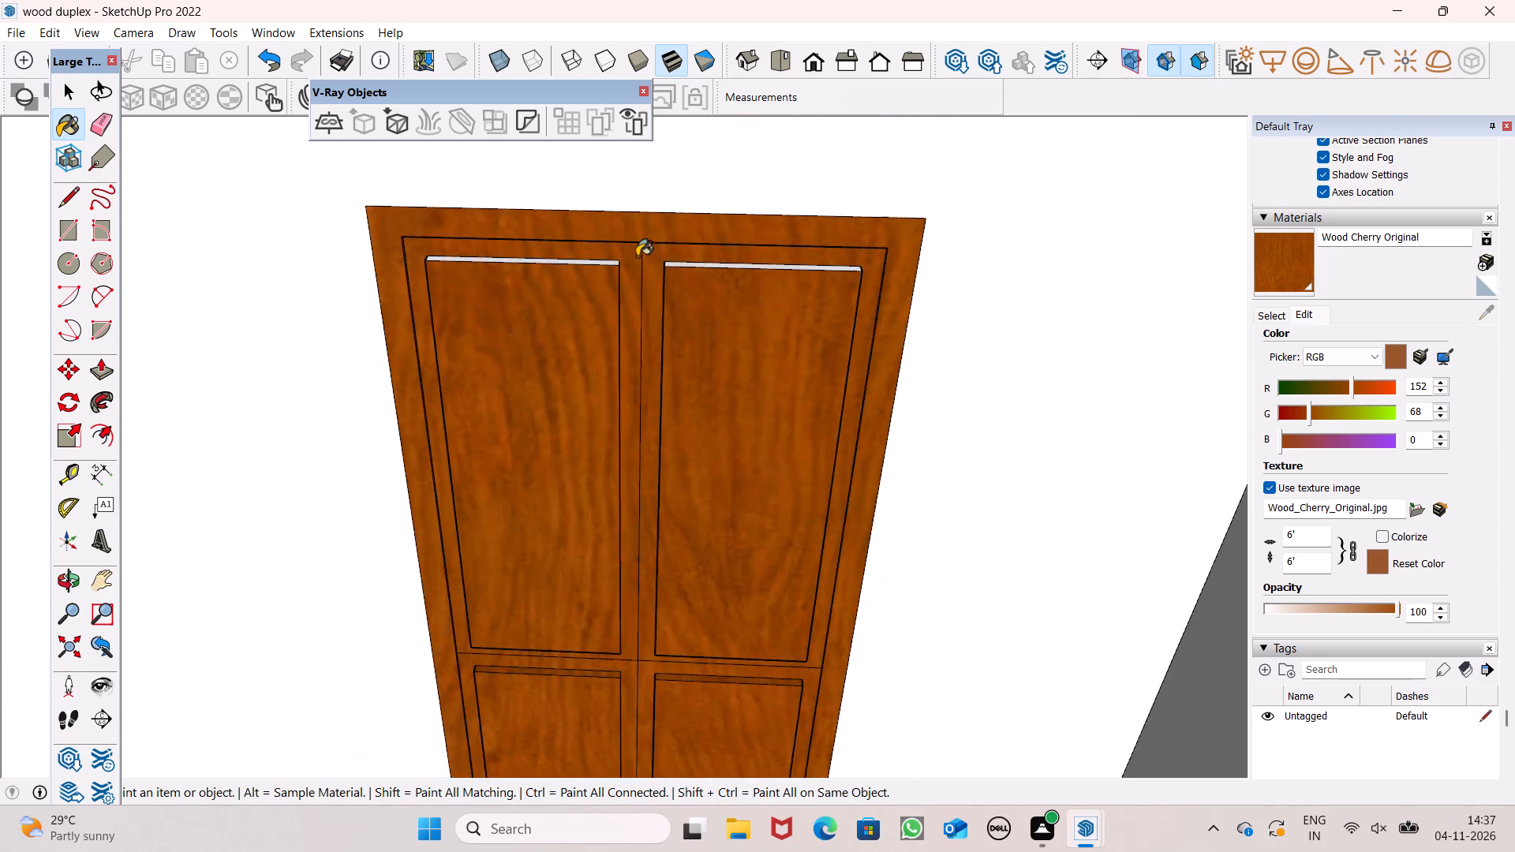
scroll(637, 256, "up", 13)
scroll(604, 266, "down", 1)
left_click(604, 266)
left_click(801, 277)
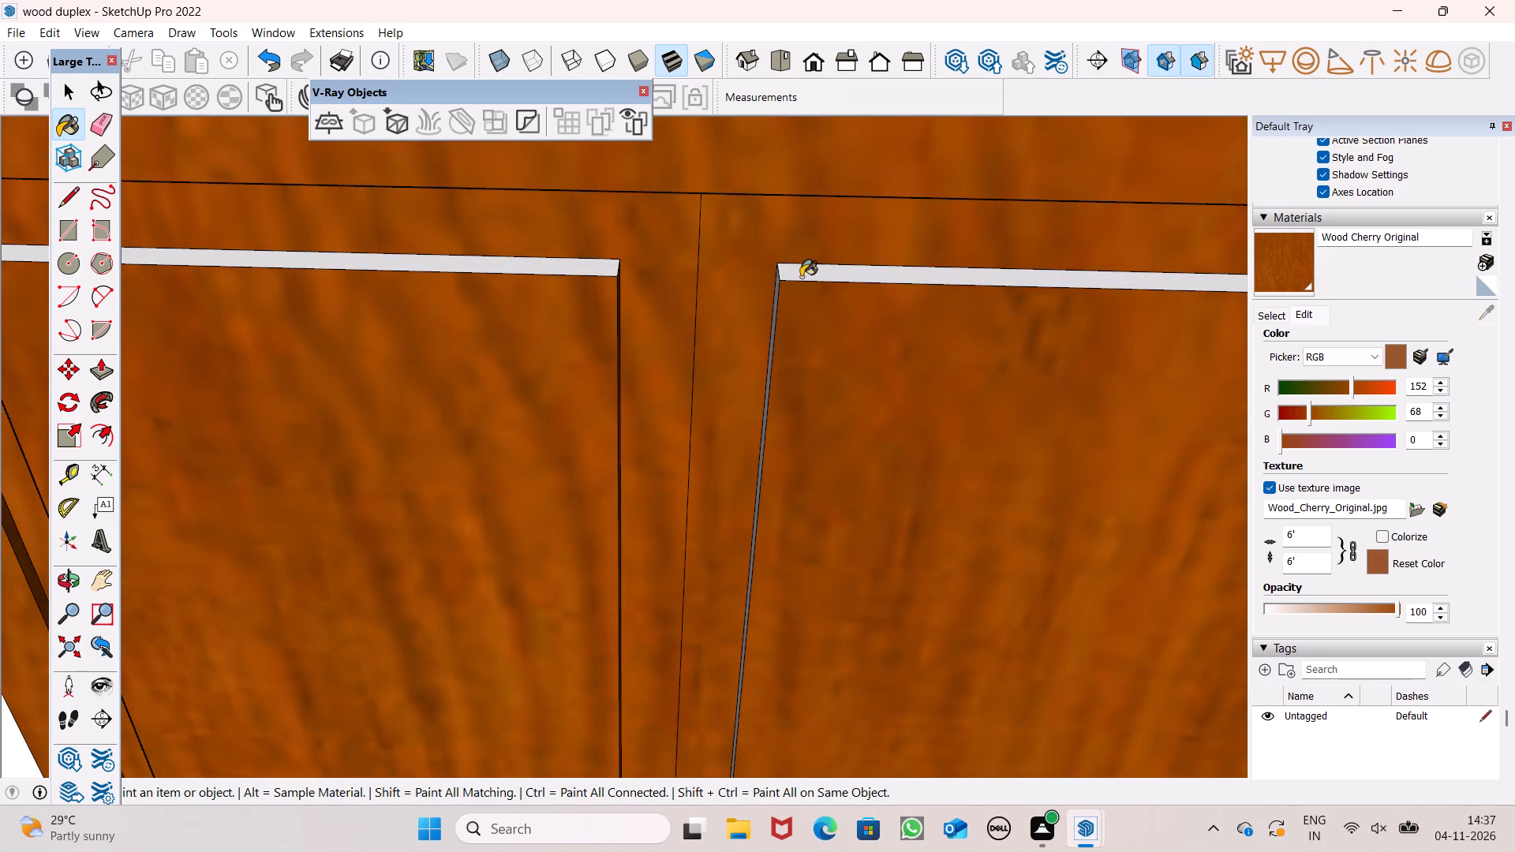
scroll(736, 311, "up", 9)
left_click(826, 296)
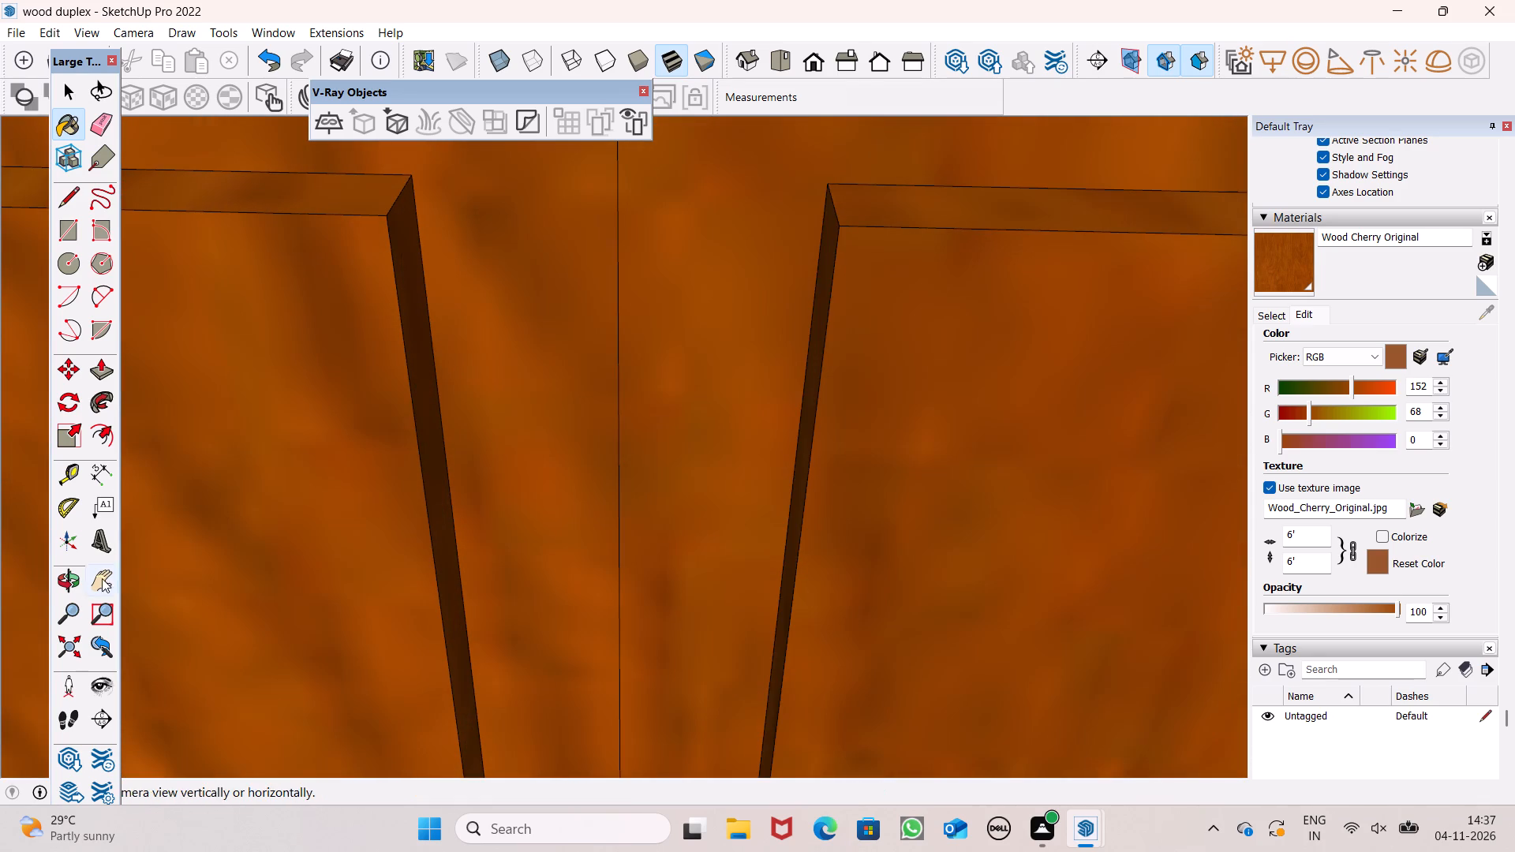
Paint the upper right panel's outer side edge with Wood Cherry Original.
left_click(66, 578)
scroll(600, 529, "down", 9)
left_click_drag(612, 612, 874, 434)
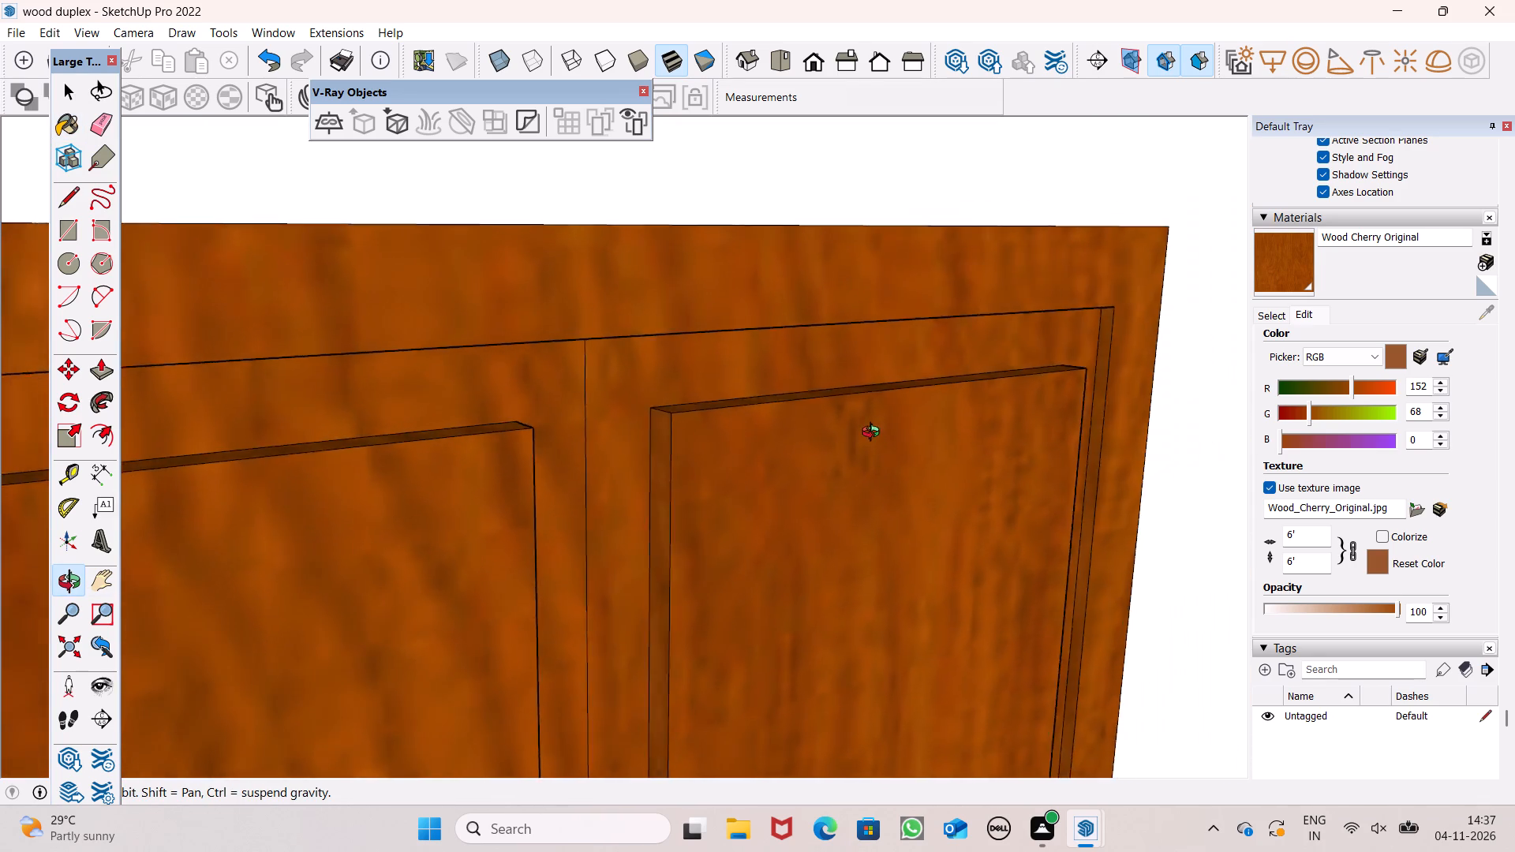
left_click_drag(874, 434, 875, 433)
scroll(754, 454, "down", 3)
scroll(828, 428, "down", 6)
left_click_drag(997, 555, 498, 491)
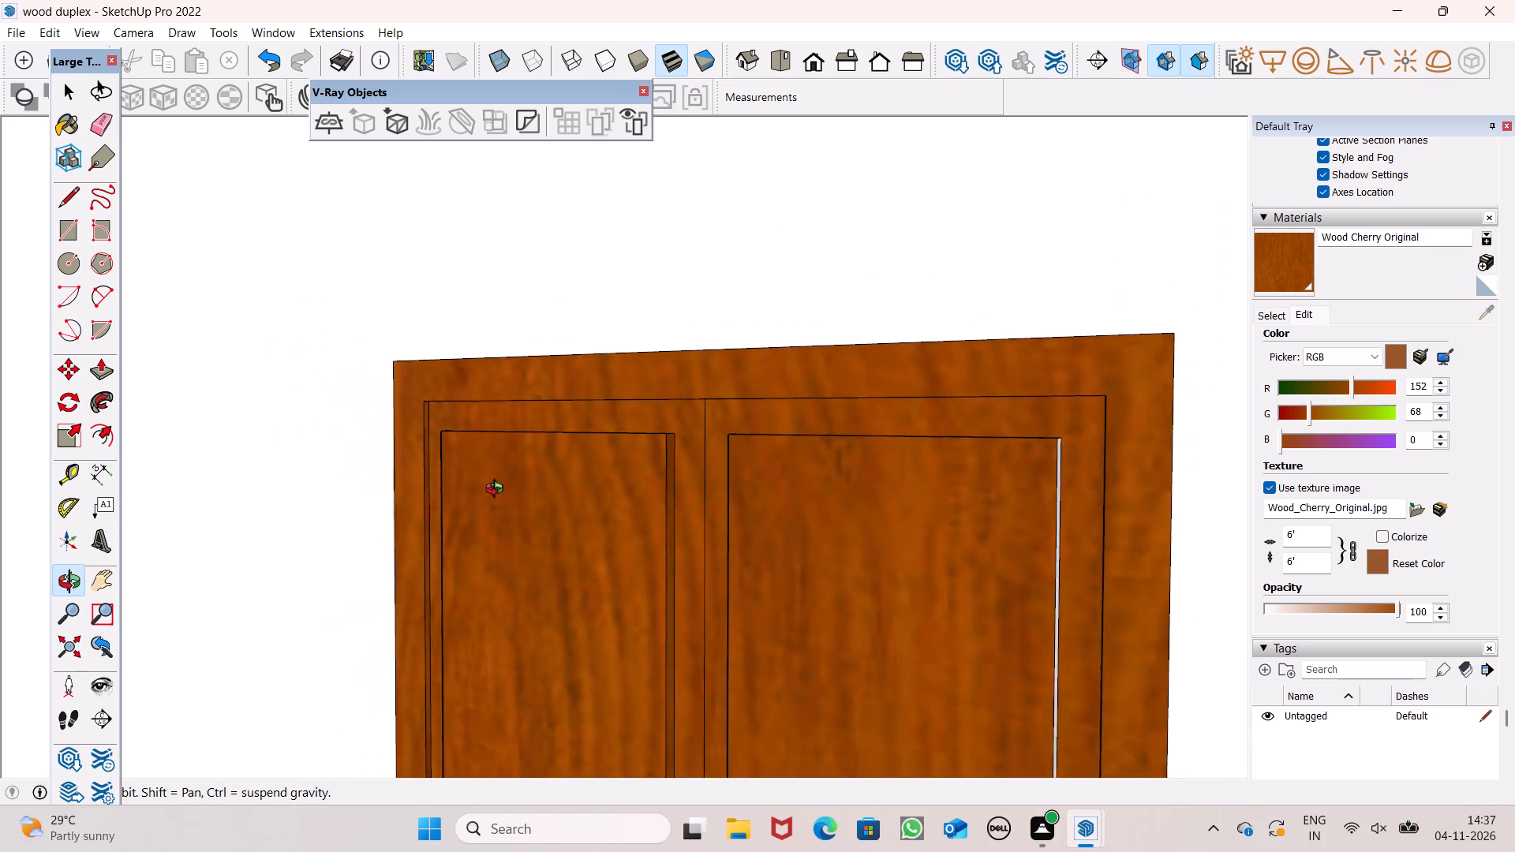
left_click_drag(498, 491, 454, 488)
scroll(635, 424, "down", 12)
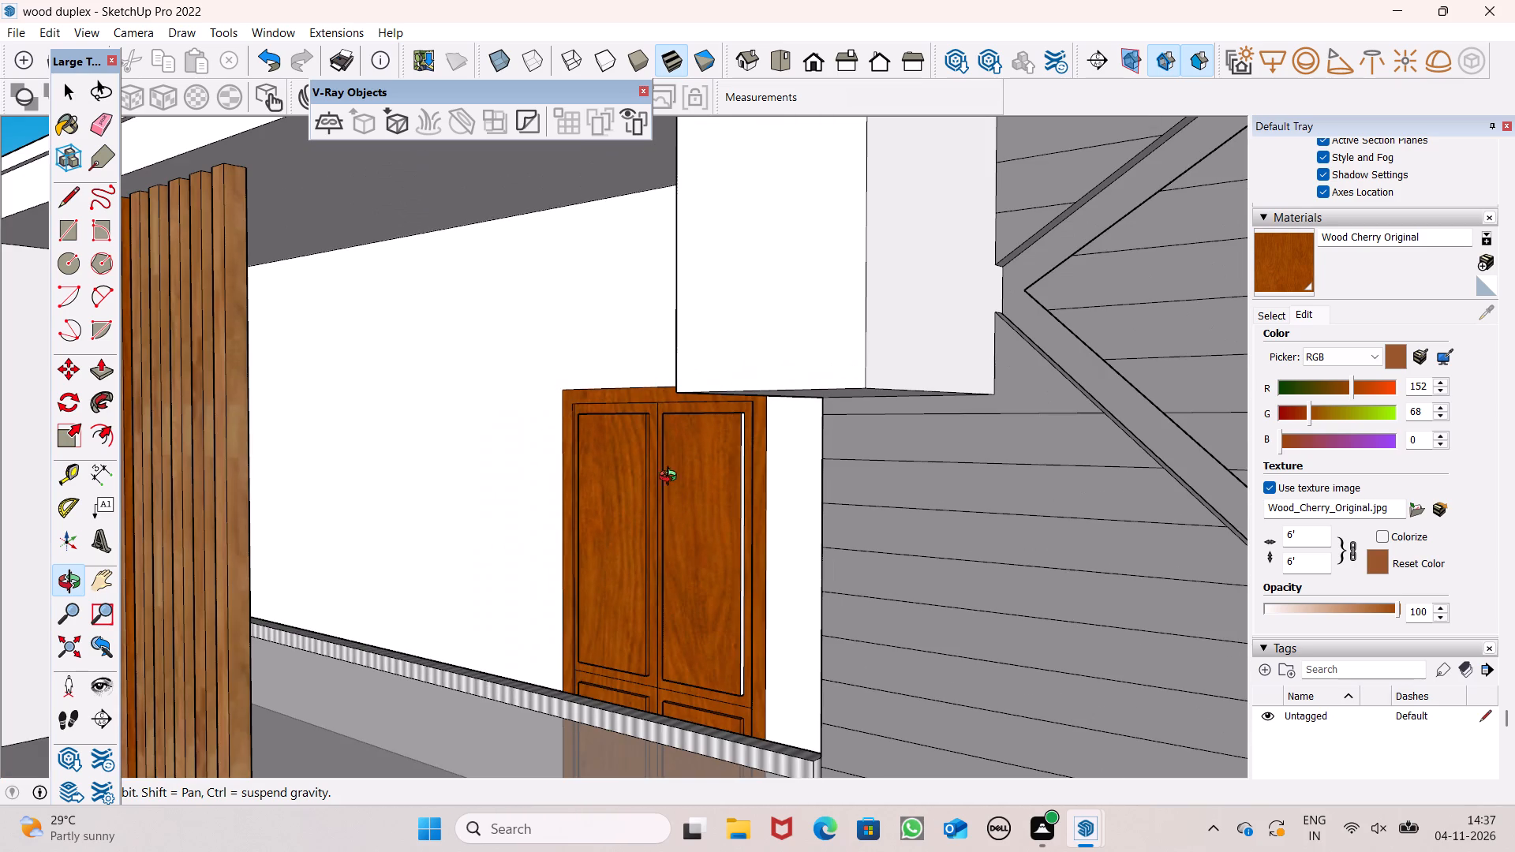
left_click(1281, 270)
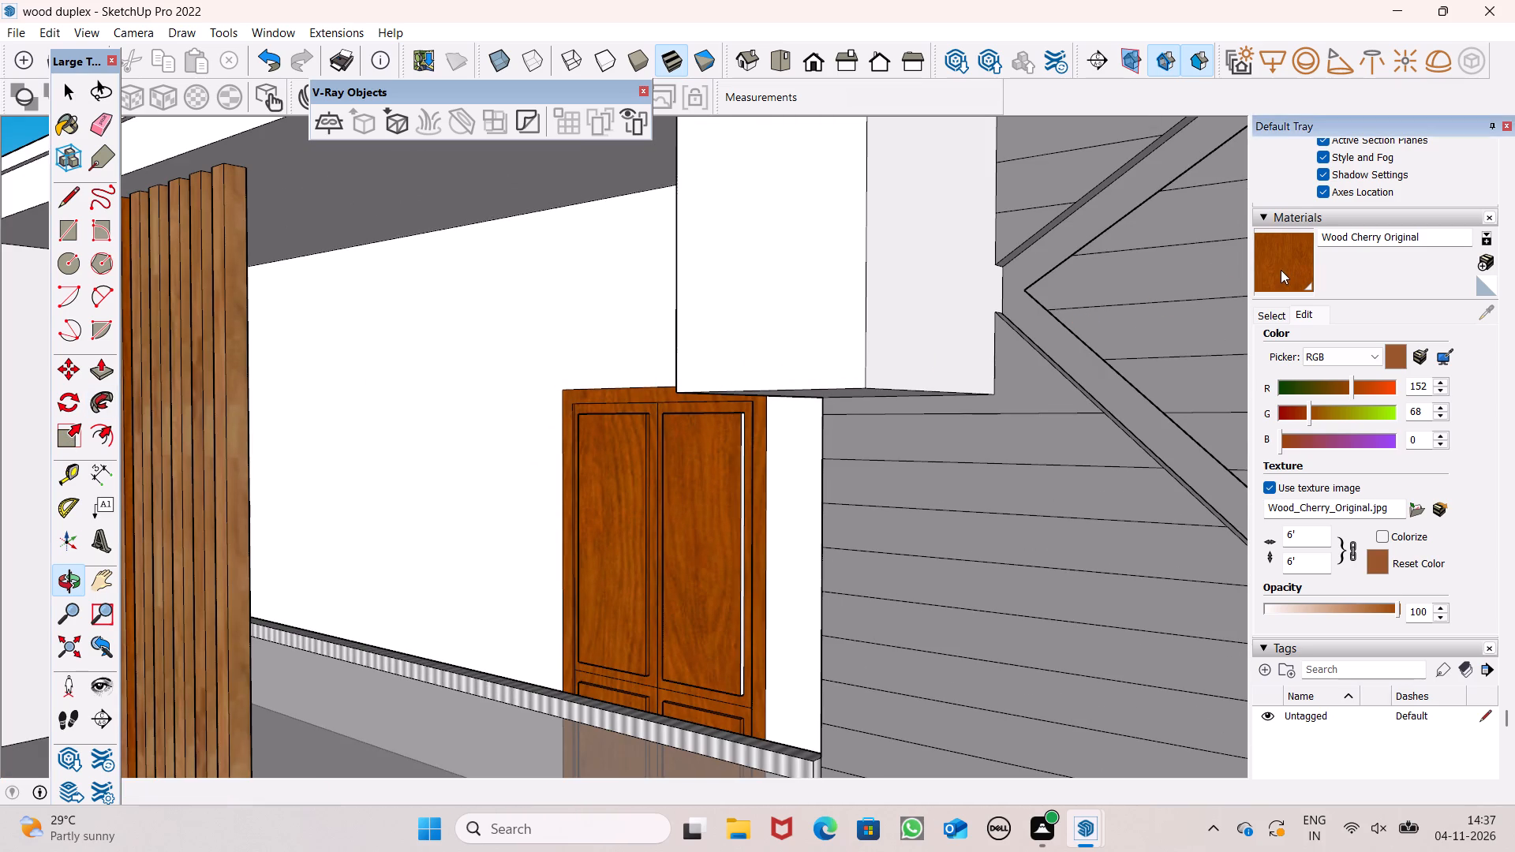
scroll(715, 580, "up", 13)
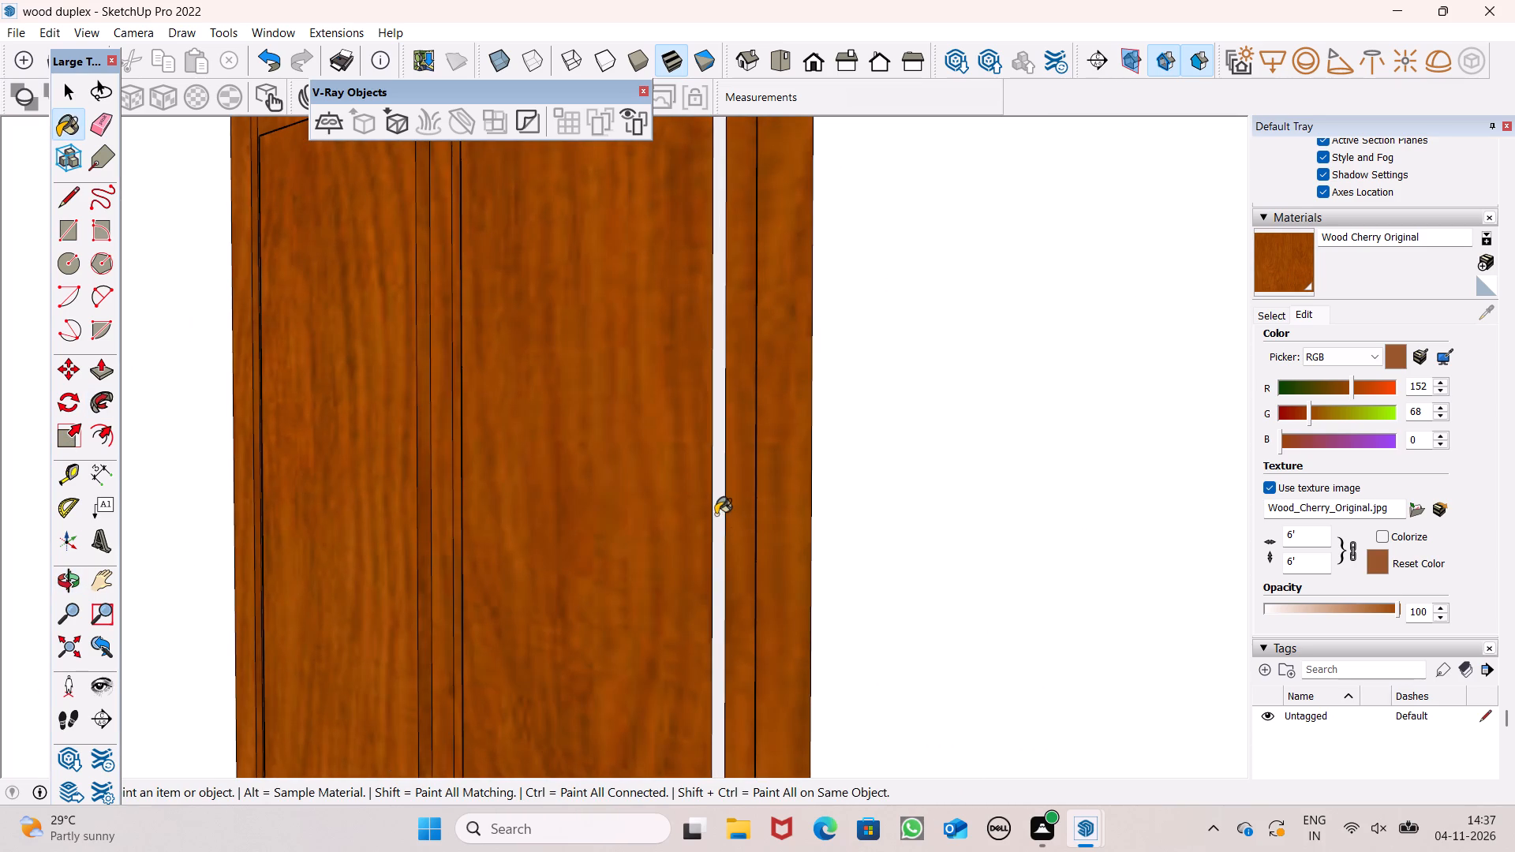
left_click(716, 514)
Paint the upper left panel's outer side edge with Wood Cherry Original.
scroll(1022, 495, "down", 1)
scroll(1022, 495, "up", 1)
scroll(1022, 495, "down", 5)
left_click(55, 582)
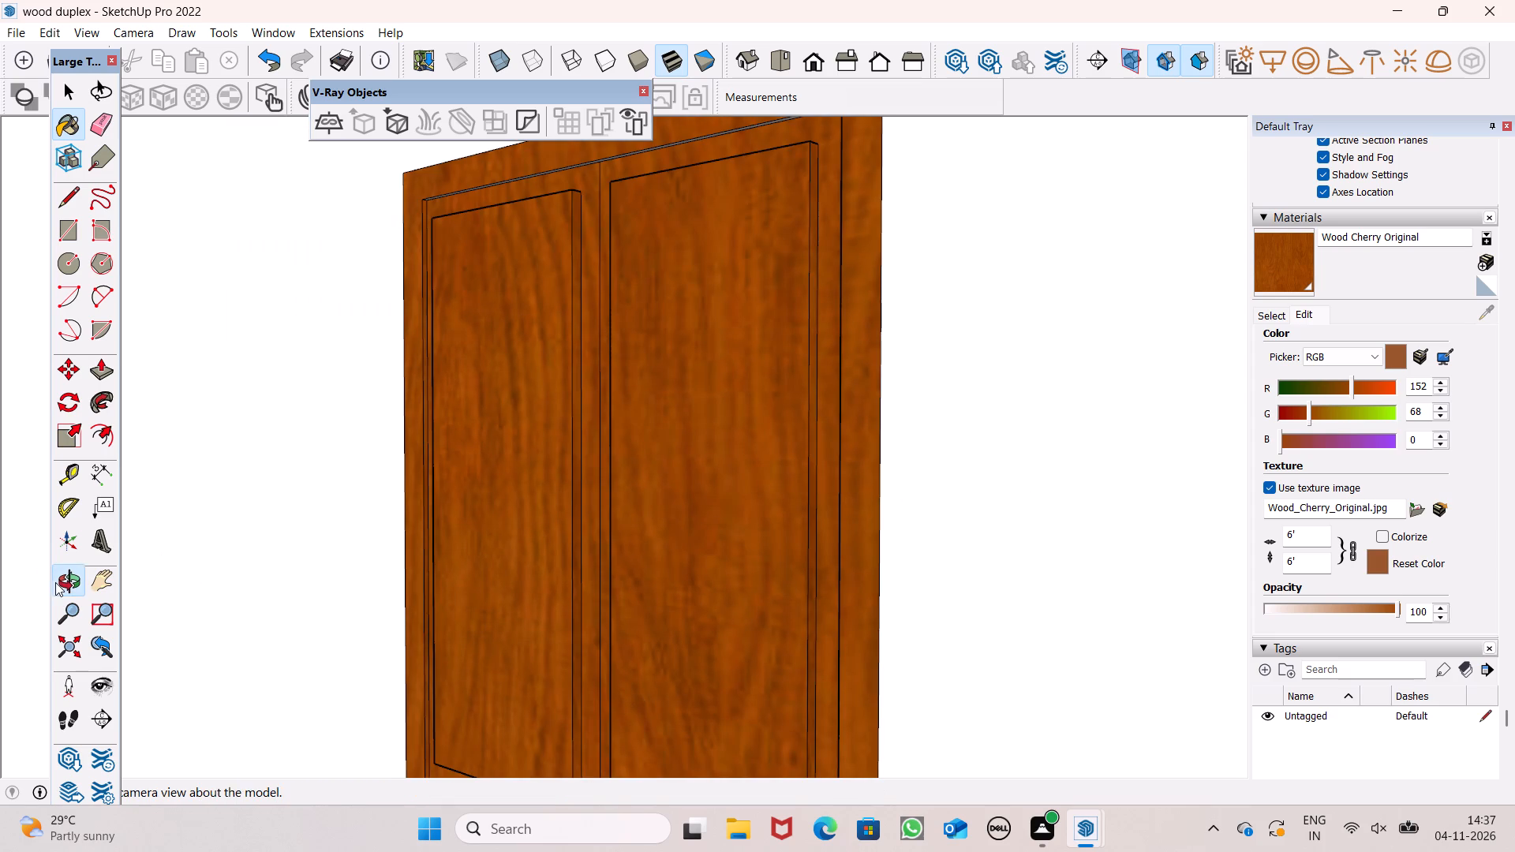
left_click_drag(256, 514, 917, 616)
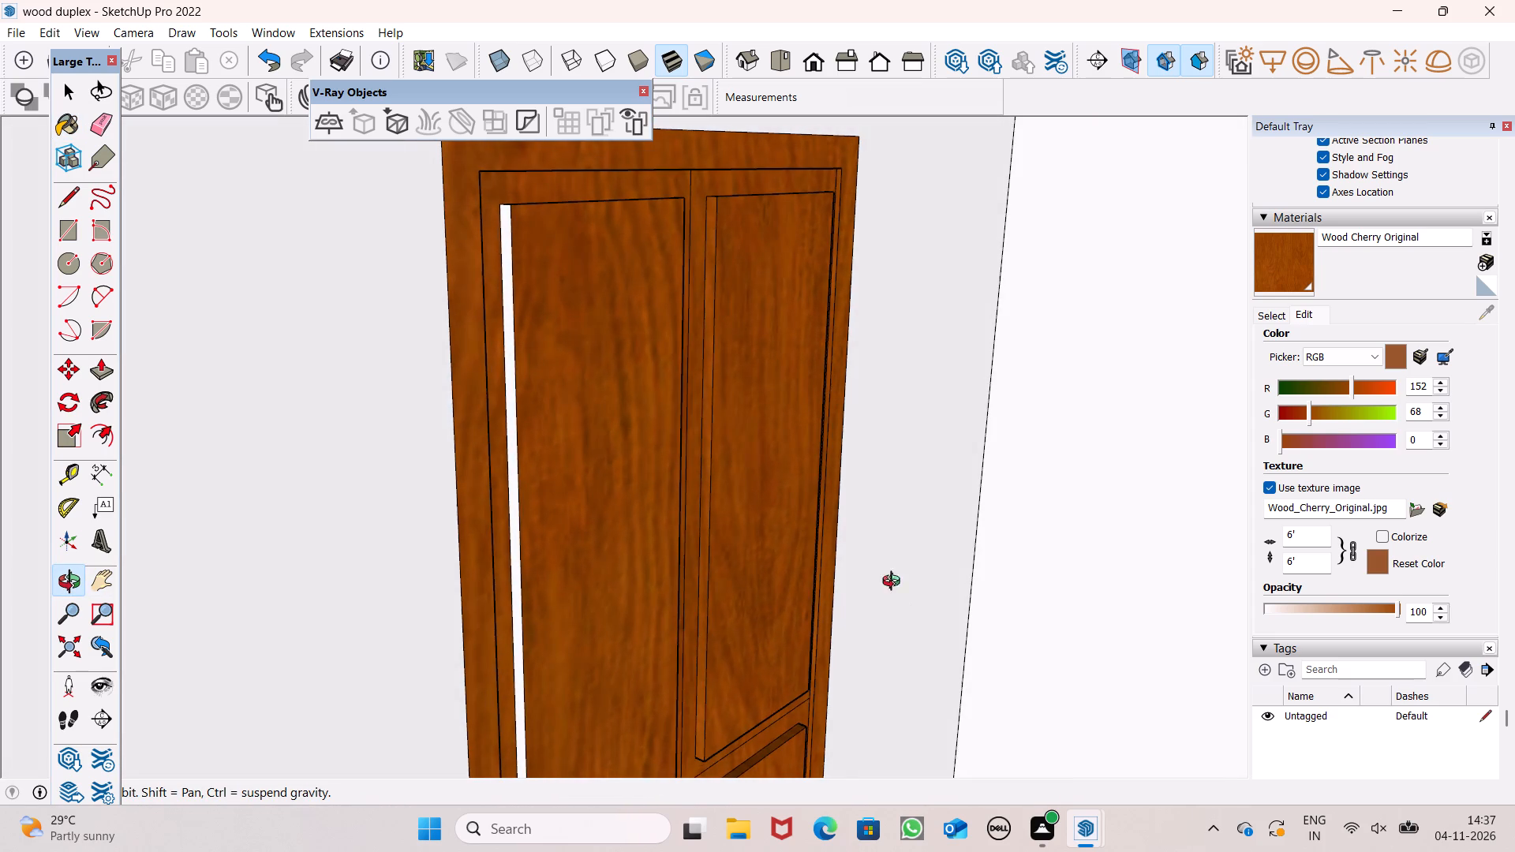
scroll(497, 271, "up", 6)
left_click(1277, 271)
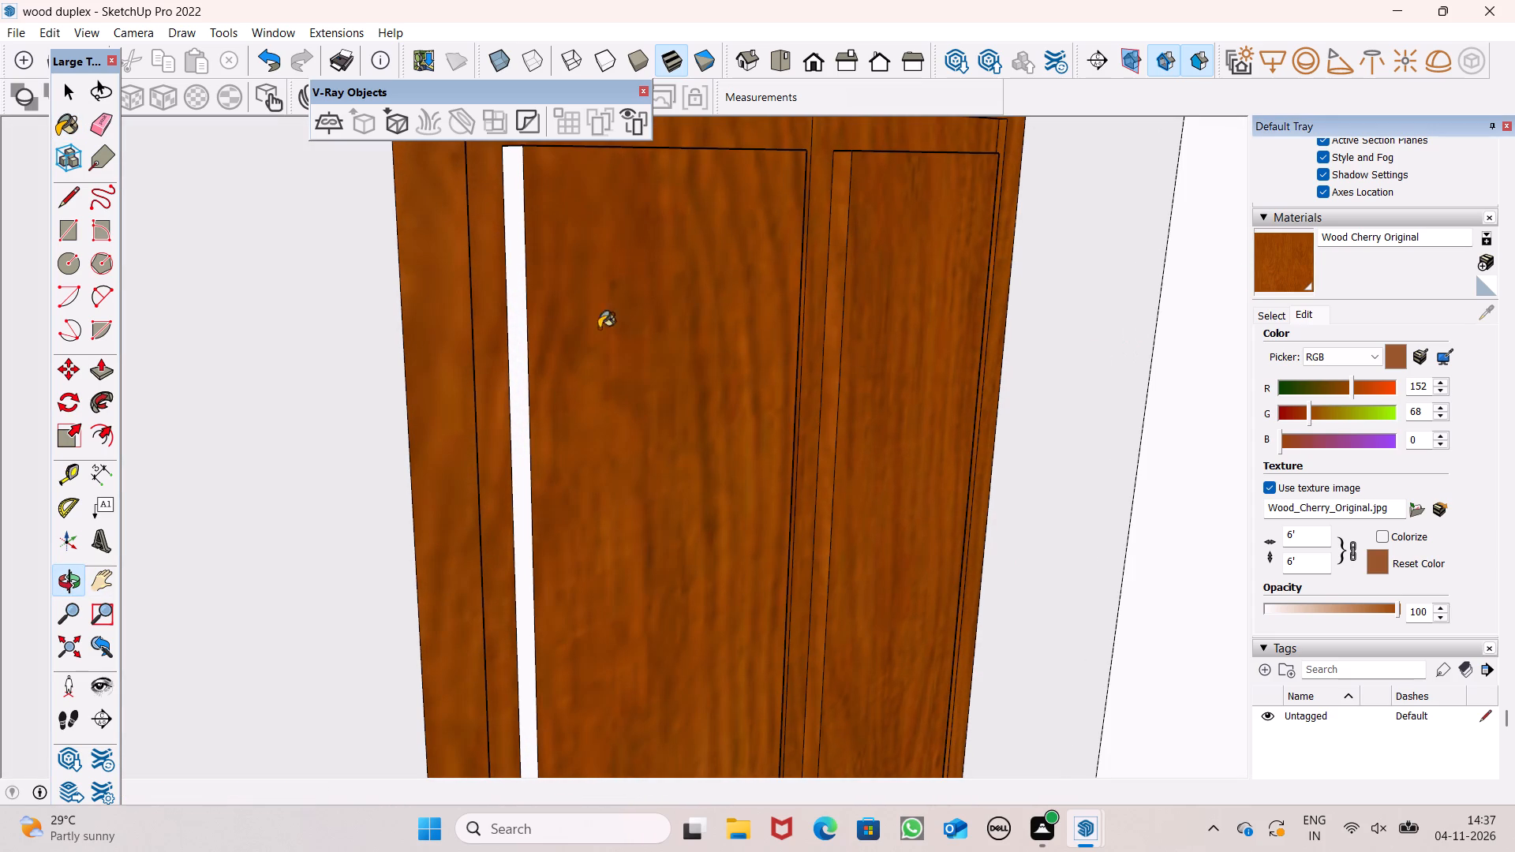
left_click(526, 341)
left_click(69, 584)
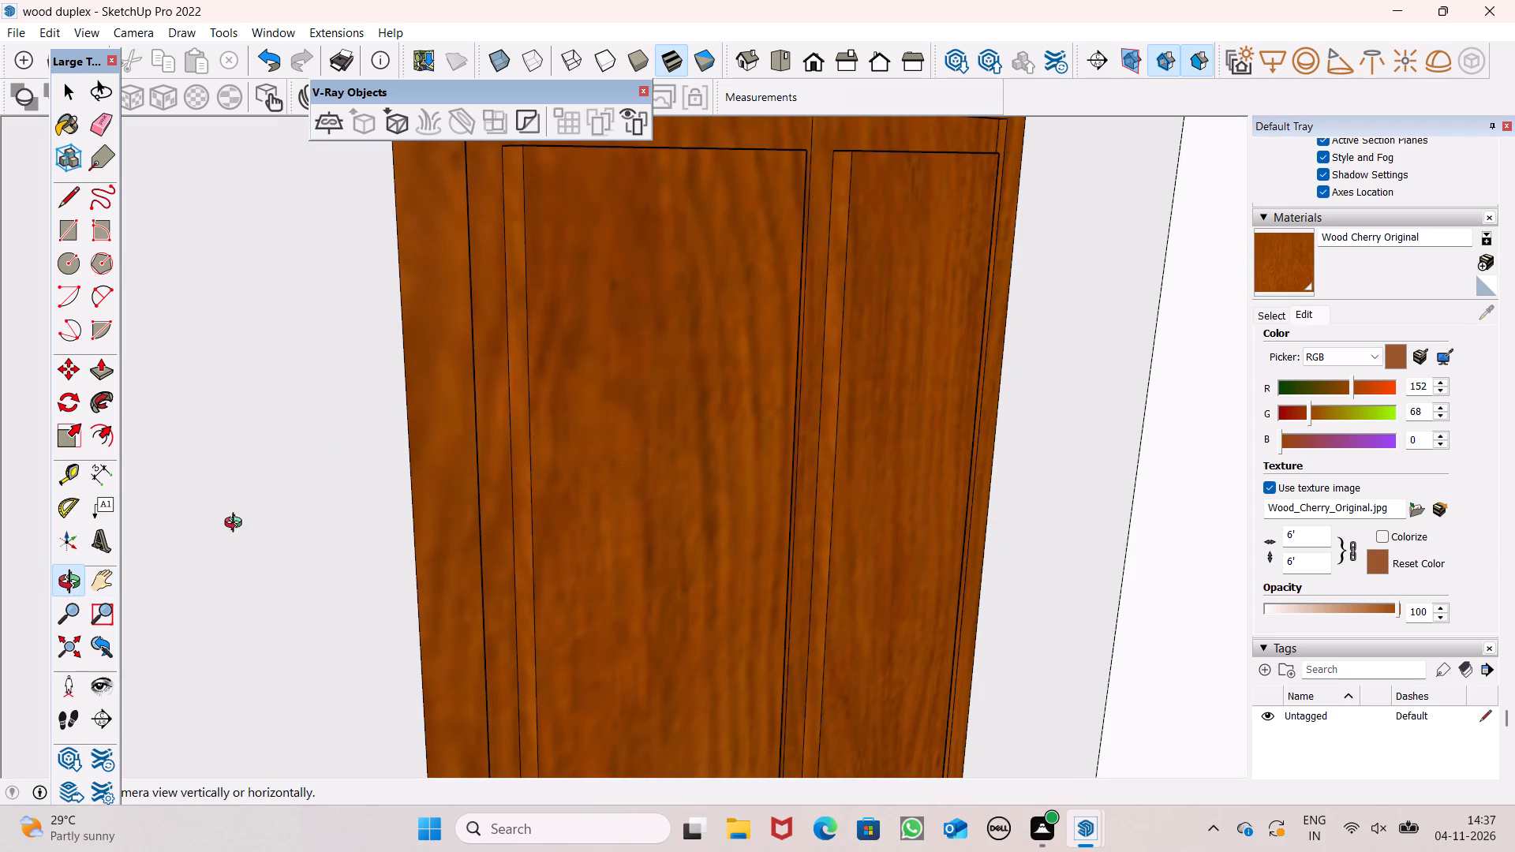
scroll(611, 349, "down", 15)
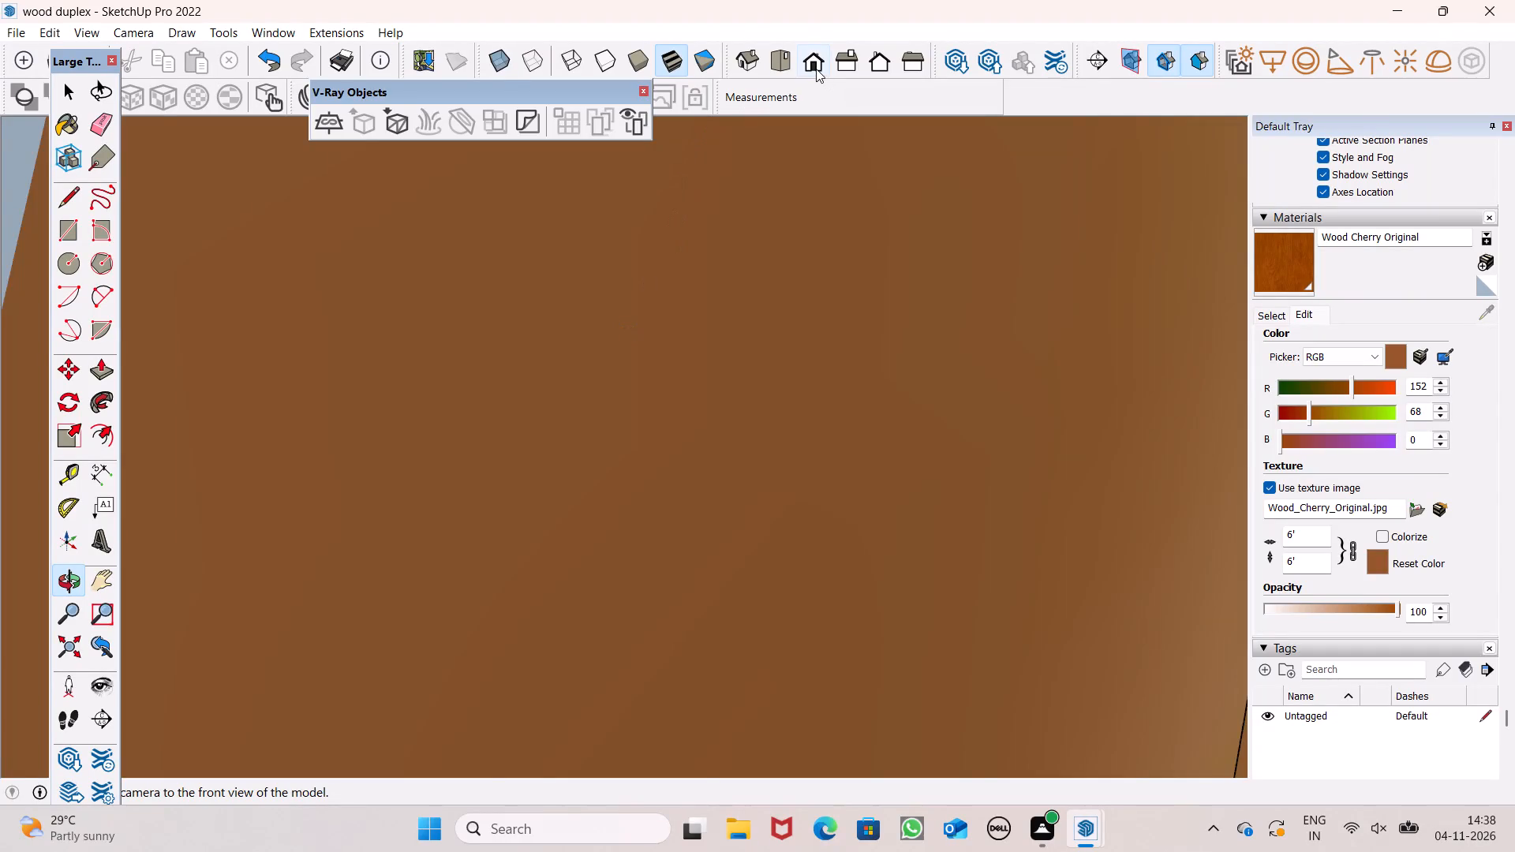
Inspect the front facade, checking the cherry wood finish on the balcony door and the other doors and windows.
left_click(816, 69)
scroll(743, 383, "down", 13)
left_click_drag(716, 382, 761, 473)
scroll(774, 488, "down", 7)
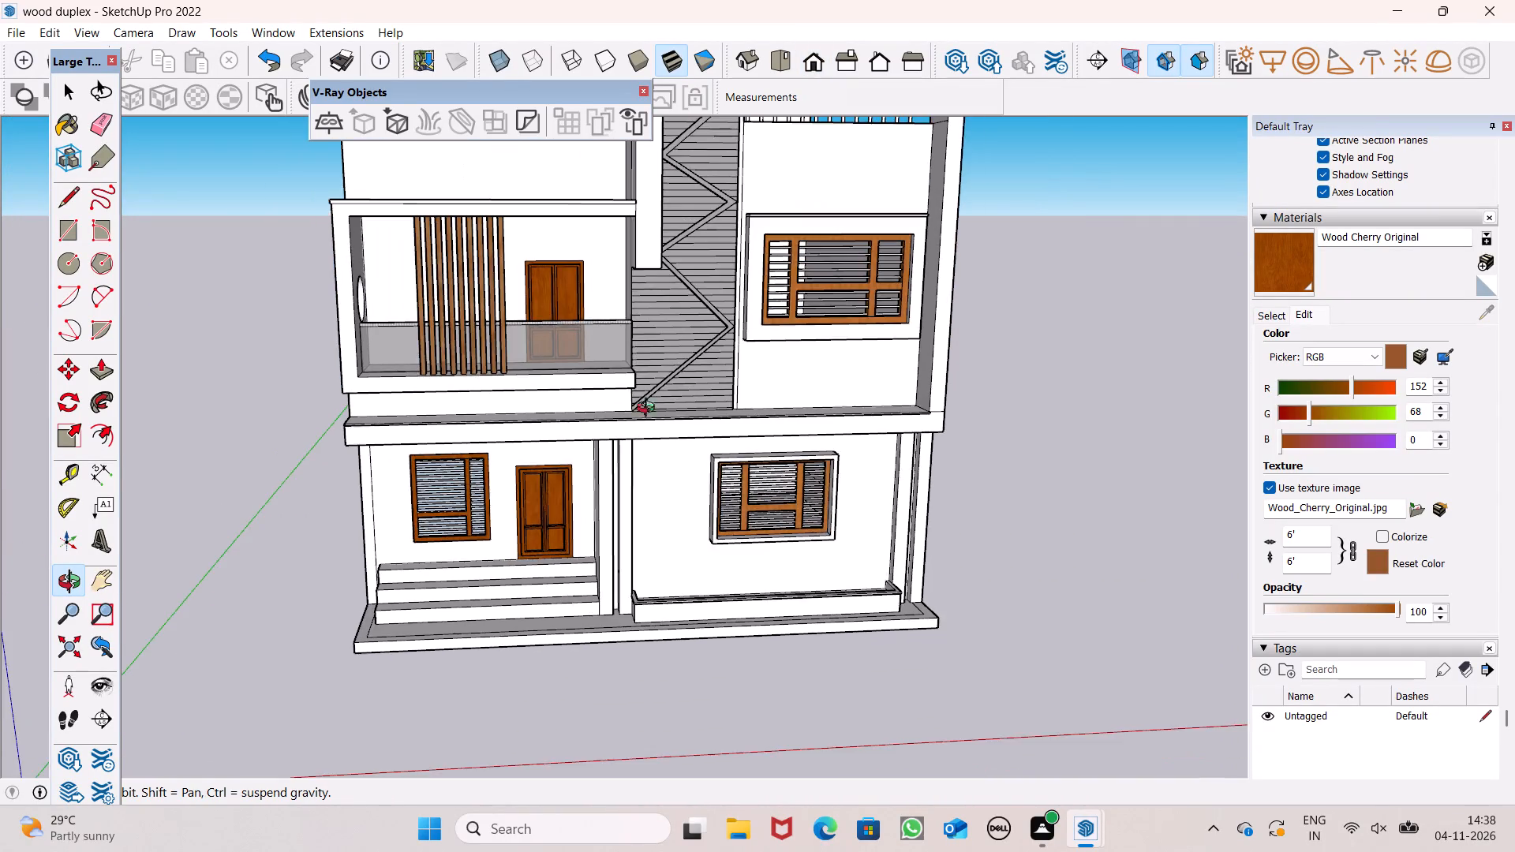
left_click_drag(622, 401, 586, 603)
scroll(619, 341, "up", 20)
left_click_drag(623, 411, 705, 318)
scroll(562, 286, "down", 12)
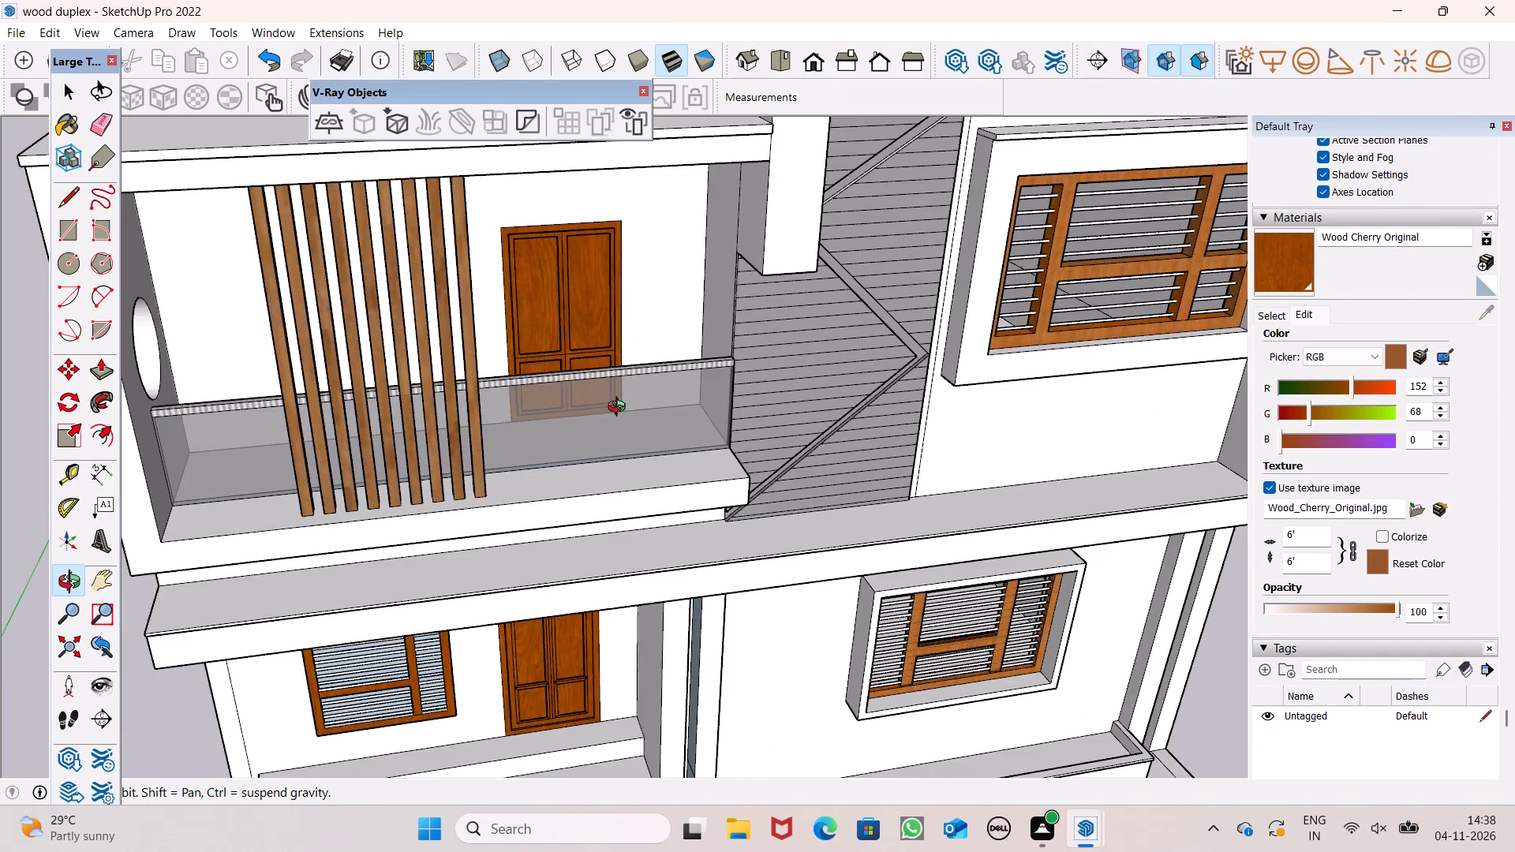
left_click_drag(620, 409, 574, 369)
scroll(518, 359, "down", 4)
left_click_drag(638, 465, 585, 408)
scroll(544, 442, "down", 4)
left_click_drag(562, 487, 569, 472)
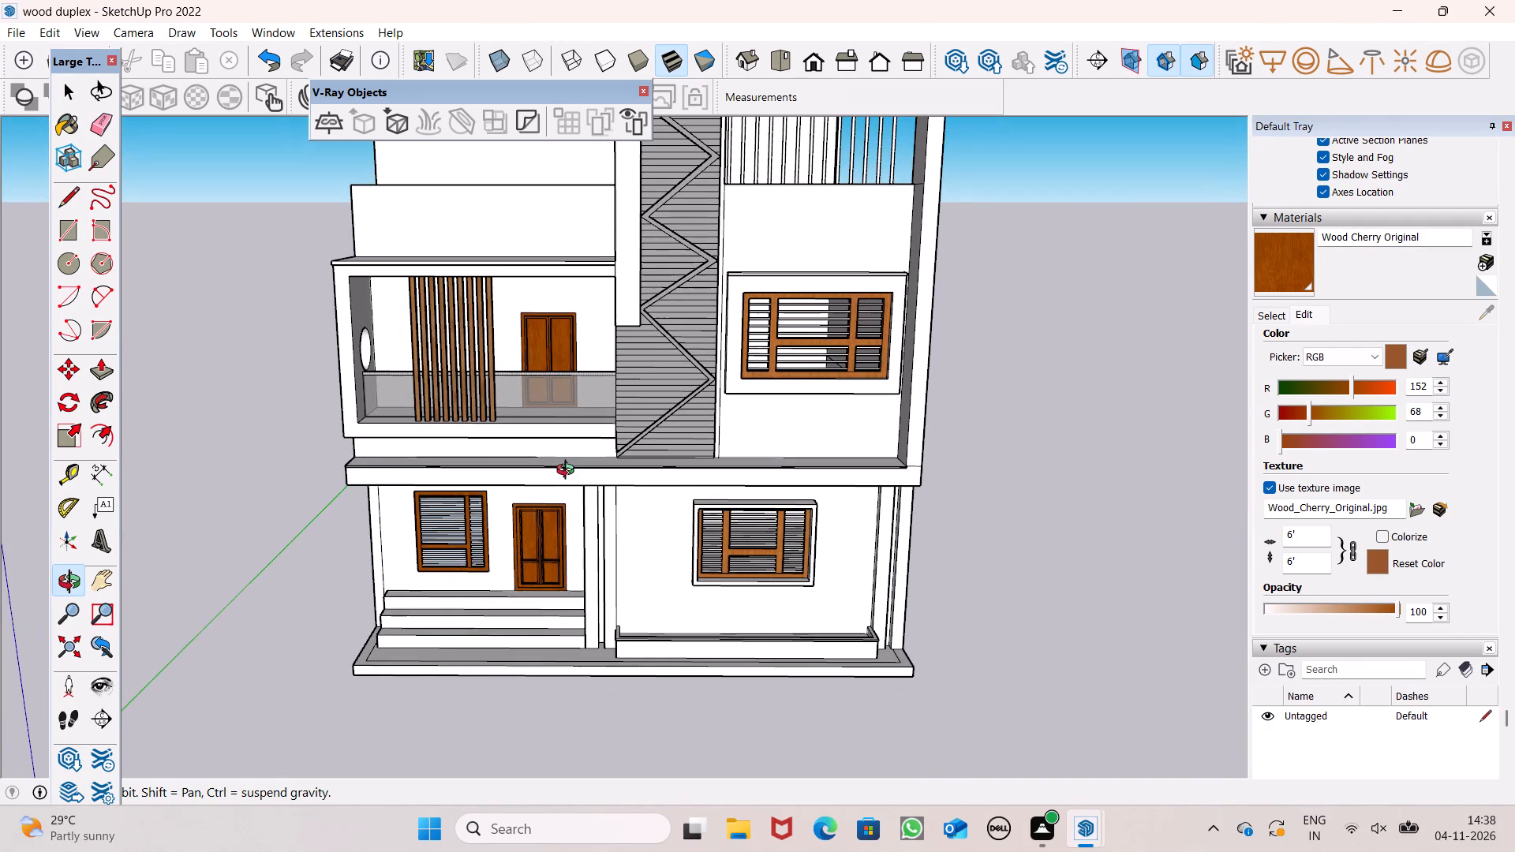
left_click_drag(554, 458, 490, 472, "shift")
left_click_drag(511, 480, 533, 481)
Examine the grooved wall strip with the zigzag moulding and the adjoining first-floor louvred window up close.
scroll(541, 382, "up", 6)
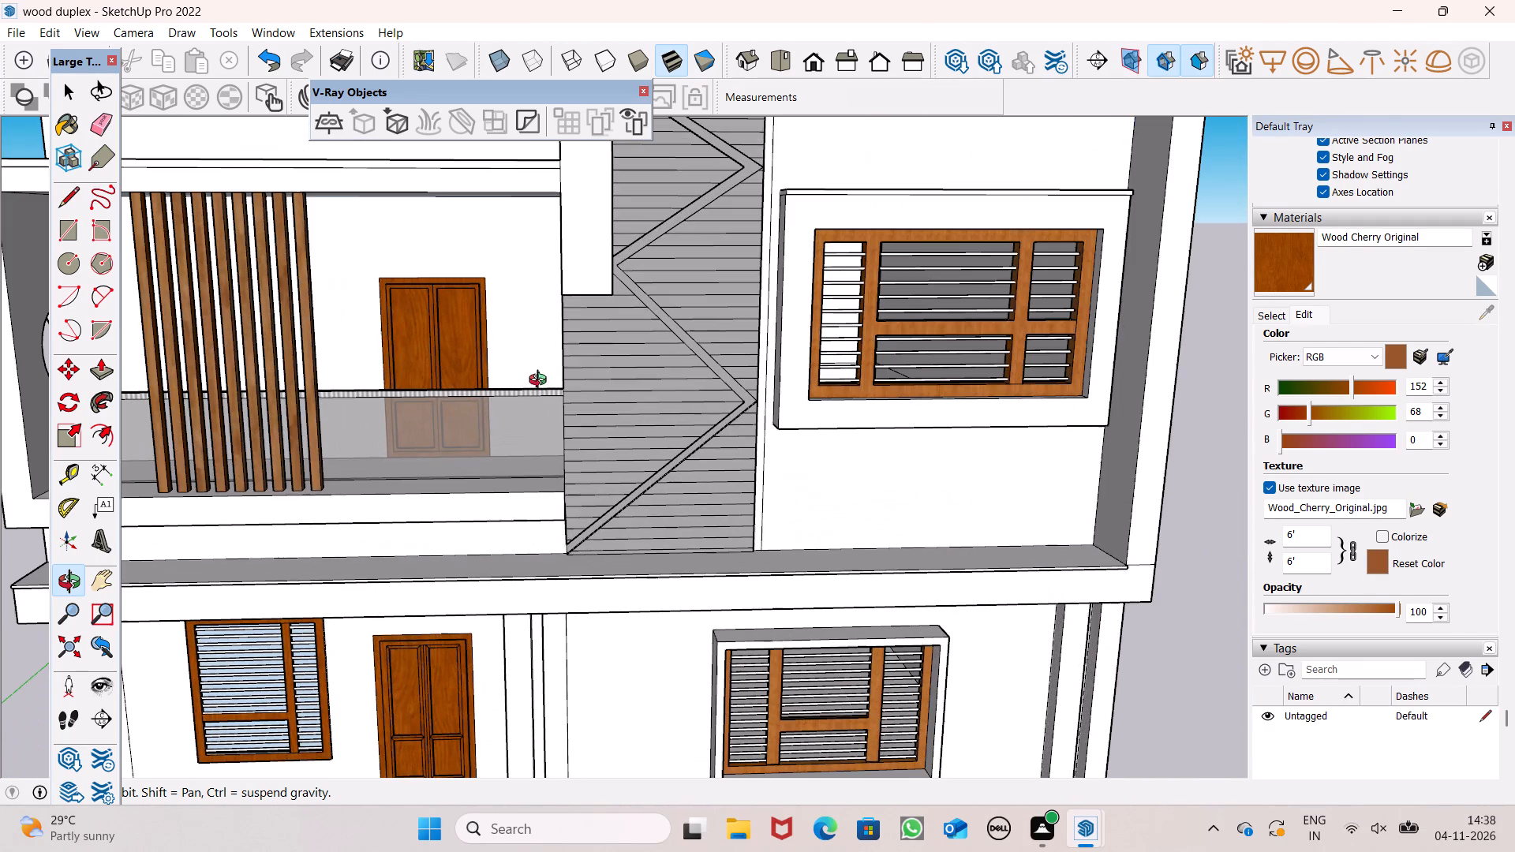
scroll(707, 395, "up", 16)
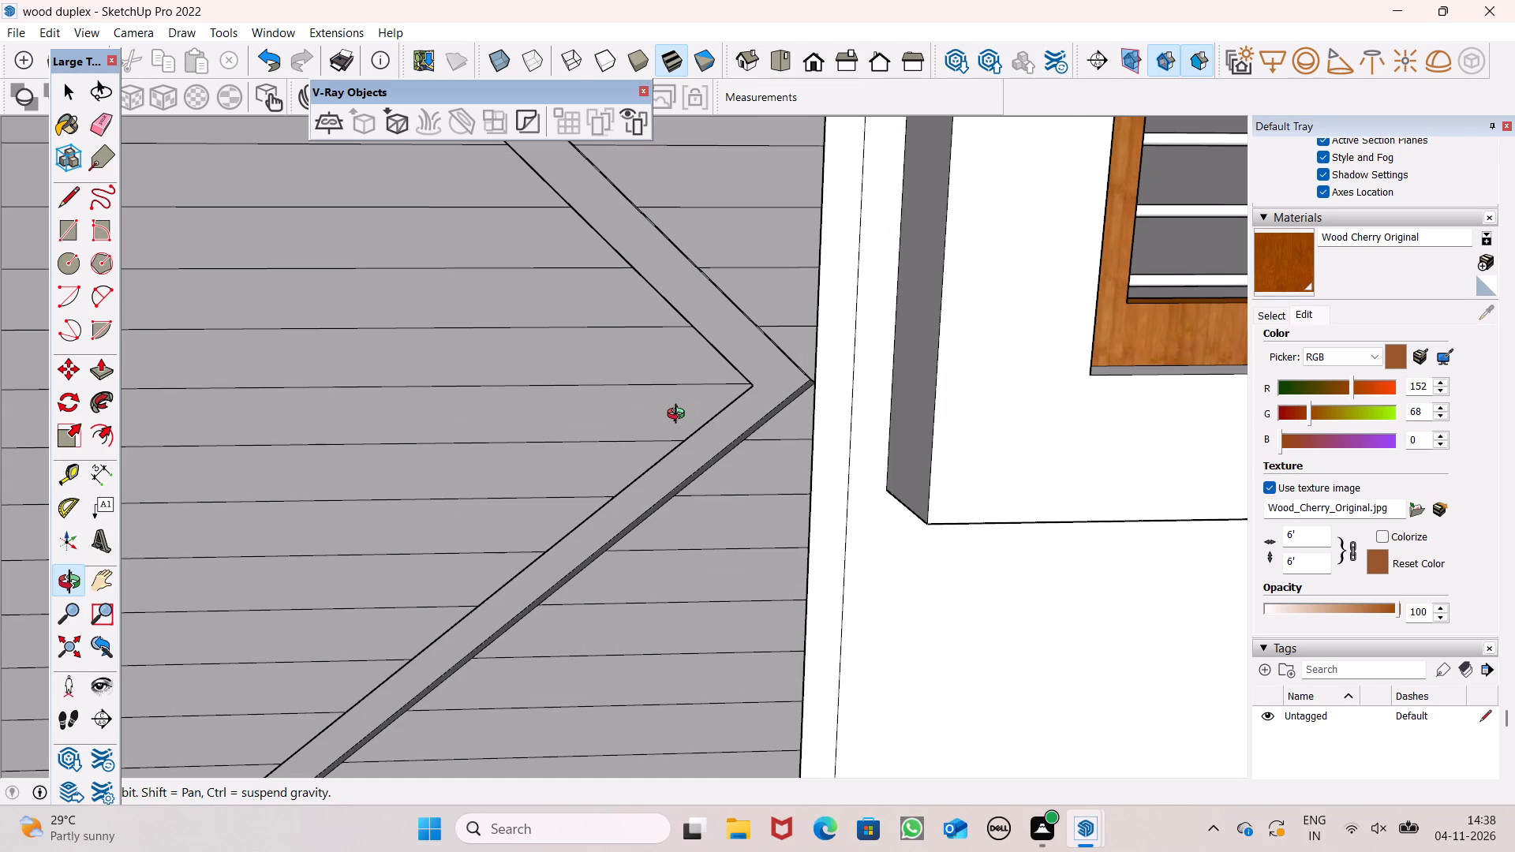
left_click_drag(679, 417, 679, 435, "shift")
left_click(691, 444)
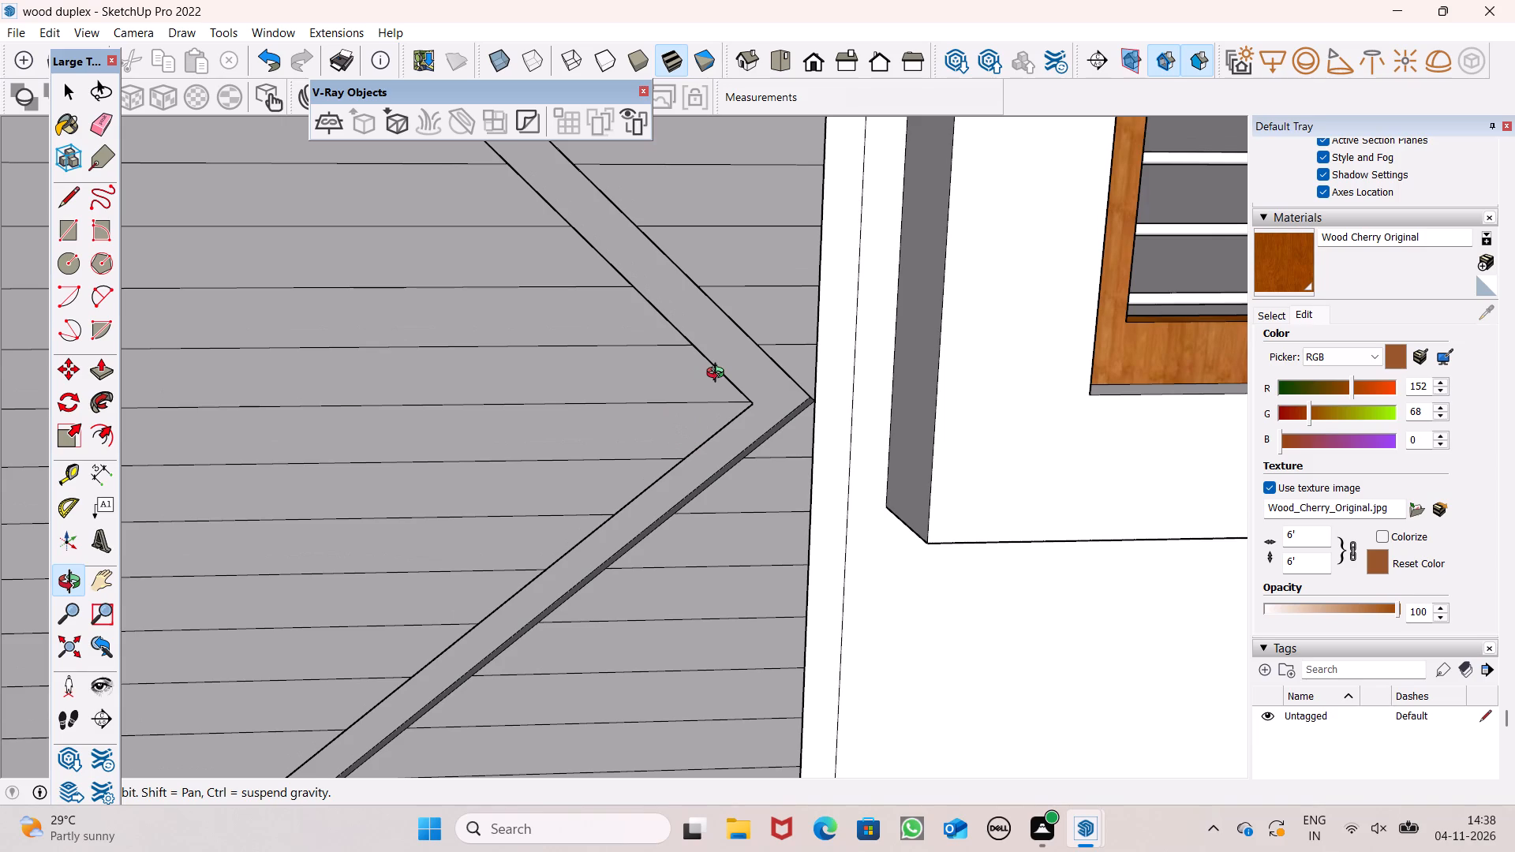
left_click_drag(719, 375, 657, 449, "shift")
scroll(653, 465, "down", 6)
left_click_drag(737, 399, 685, 475, "shift")
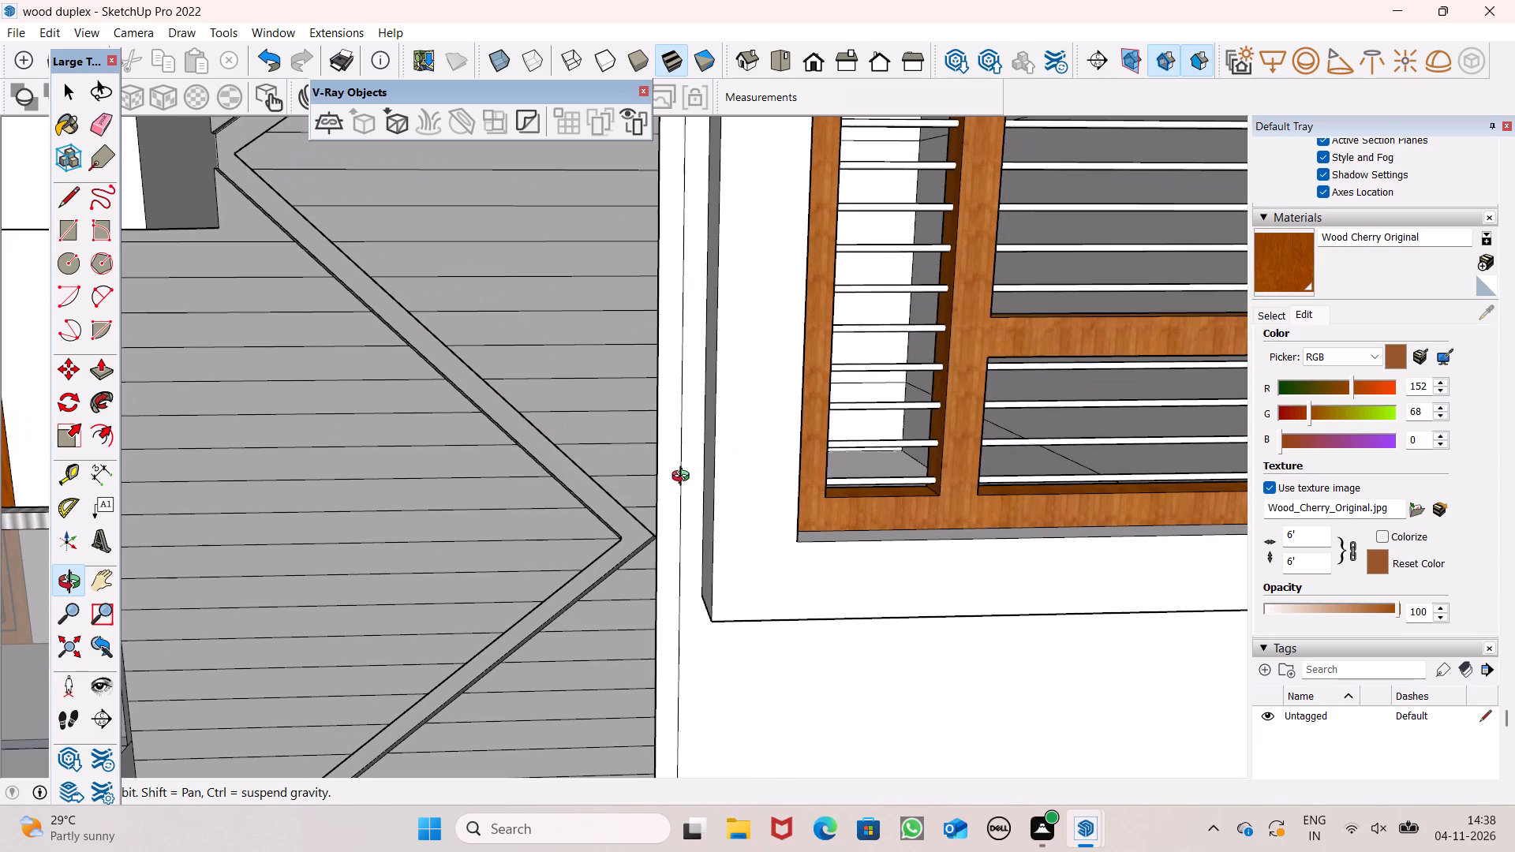
scroll(684, 478, "down", 6)
left_click_drag(766, 428, 683, 495, "shift")
left_click_drag(685, 508, 683, 475)
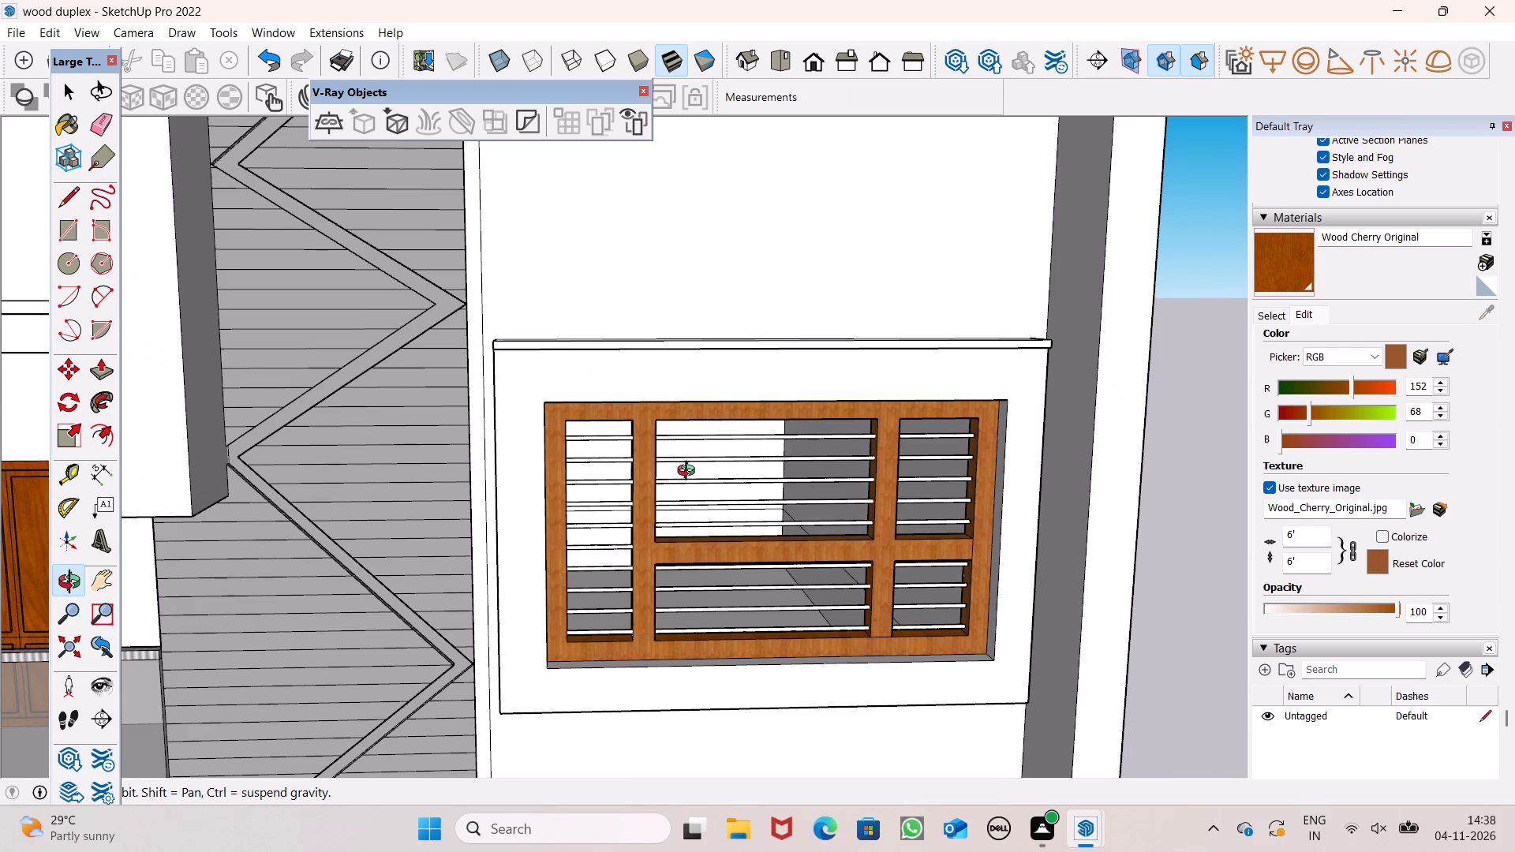
Review the whole duplex elevation from above, front and below, from the entrance steps to the terrace railing.
scroll(690, 473, "down", 4)
left_click_drag(696, 526, 709, 568, "shift")
scroll(655, 428, "down", 2, "shift")
left_click_drag(653, 428, 660, 475, "shift")
left_click_drag(660, 473, 597, 476, "shift")
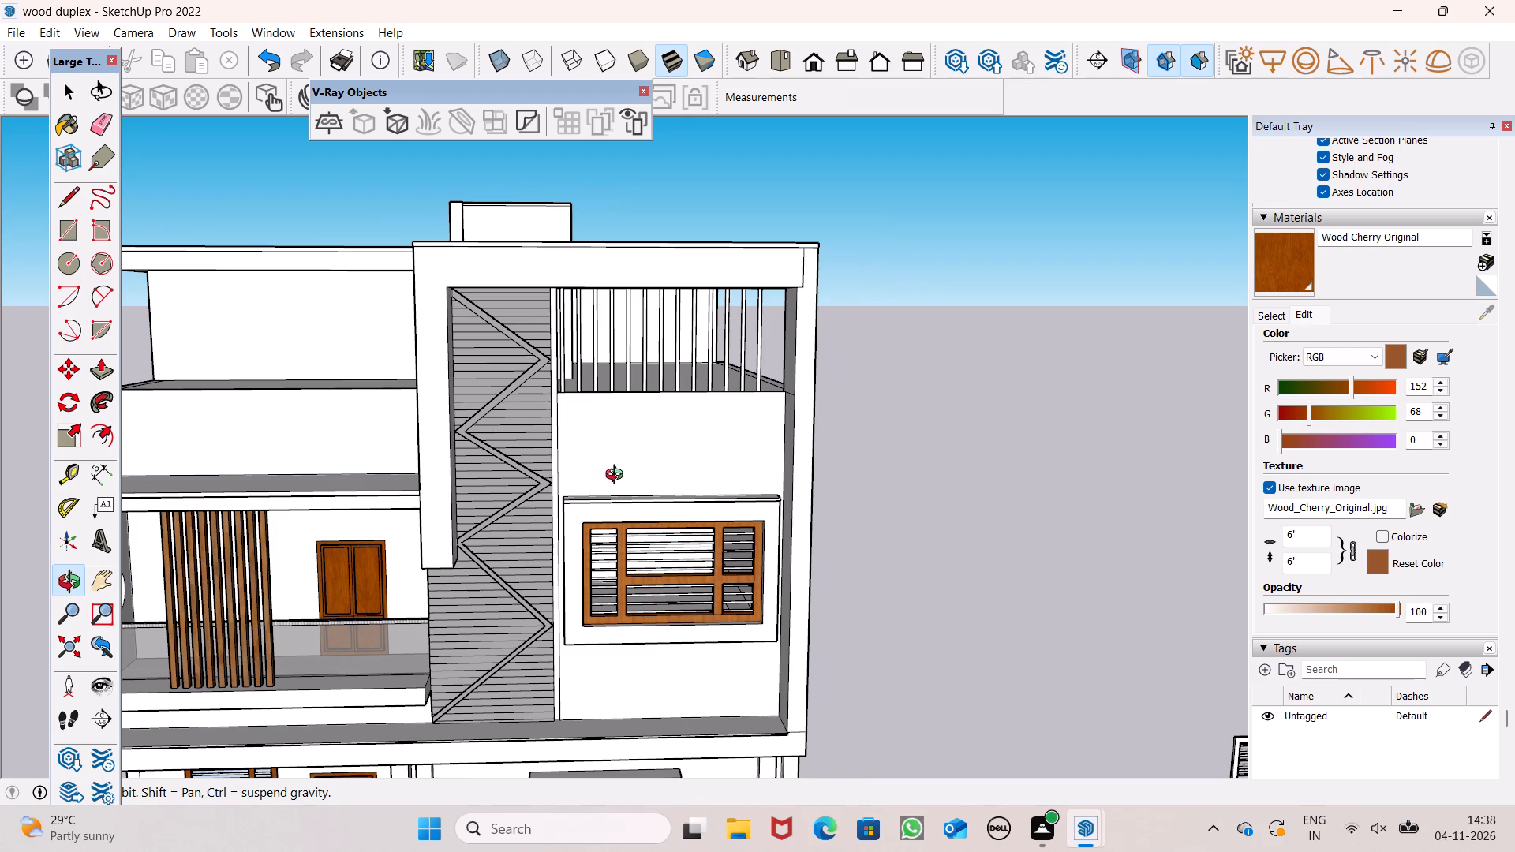
scroll(618, 476, "up", 2)
scroll(623, 479, "down", 6)
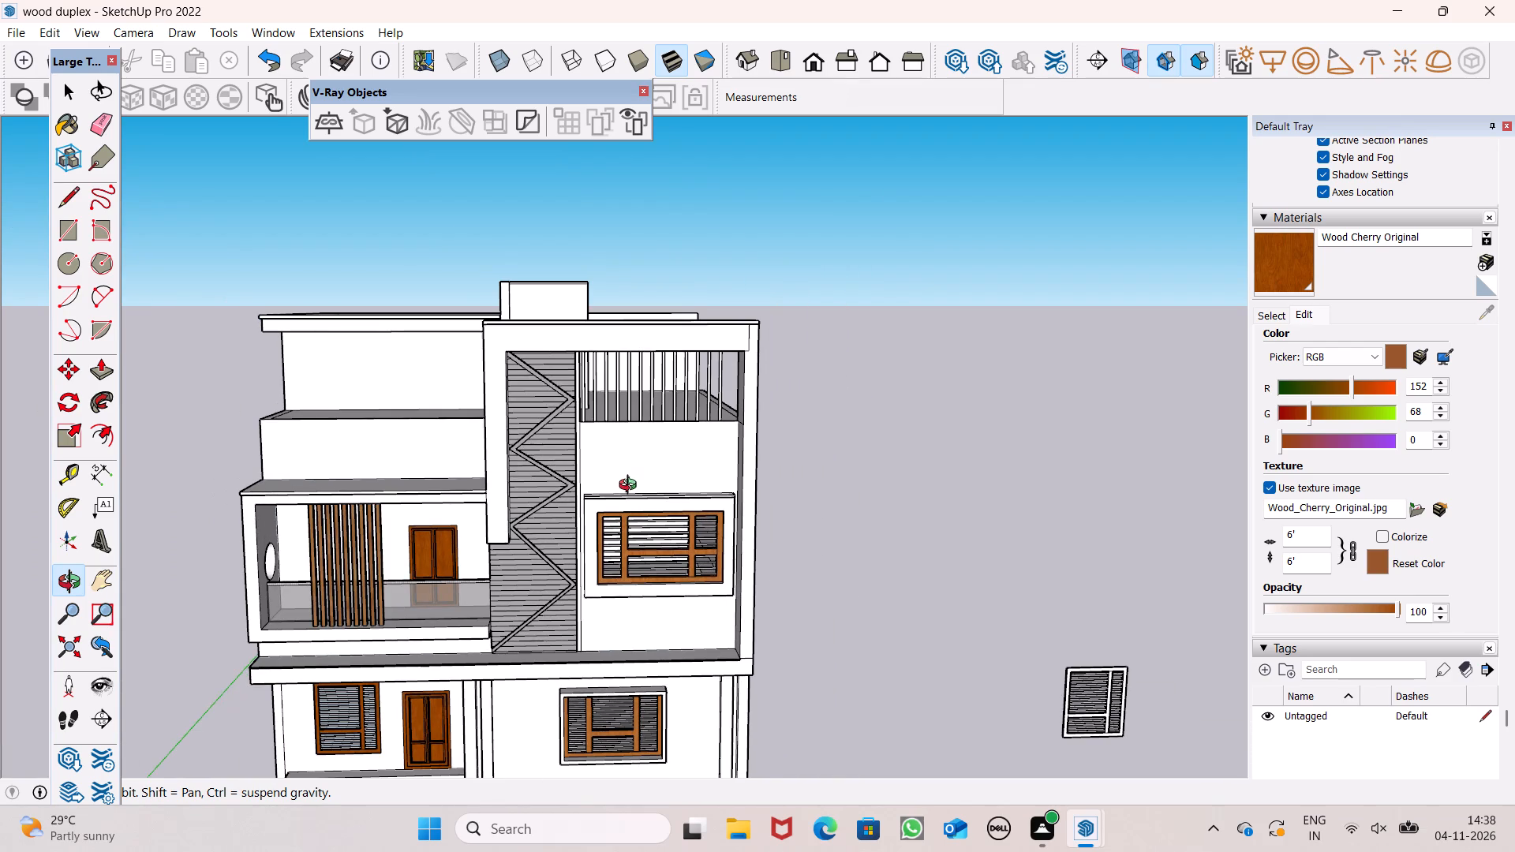
left_click_drag(658, 483, 606, 492)
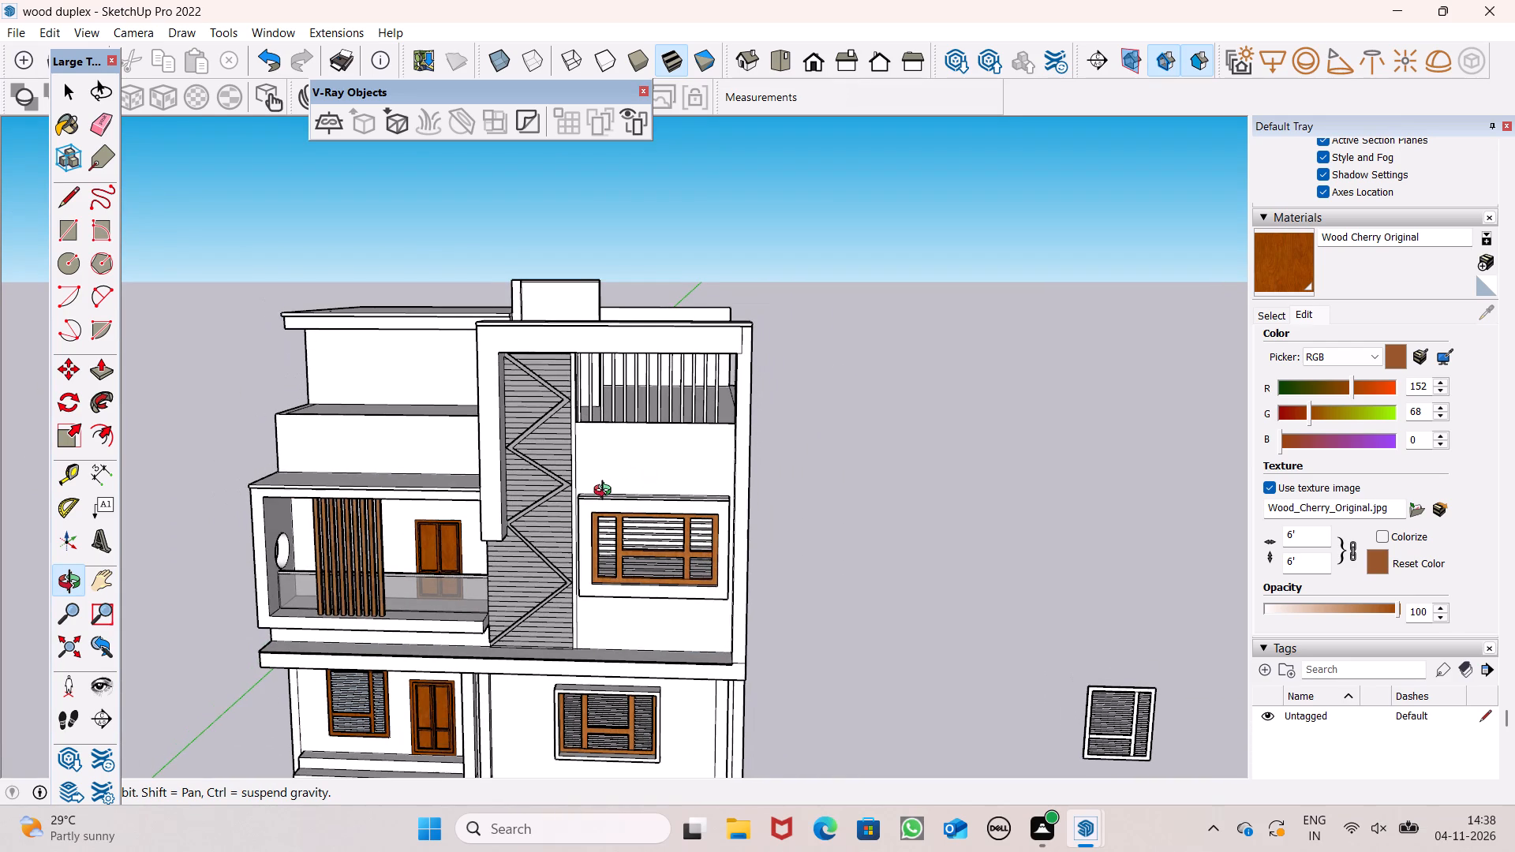
left_click_drag(653, 549, 736, 578)
left_click_drag(658, 622, 634, 364, "shift")
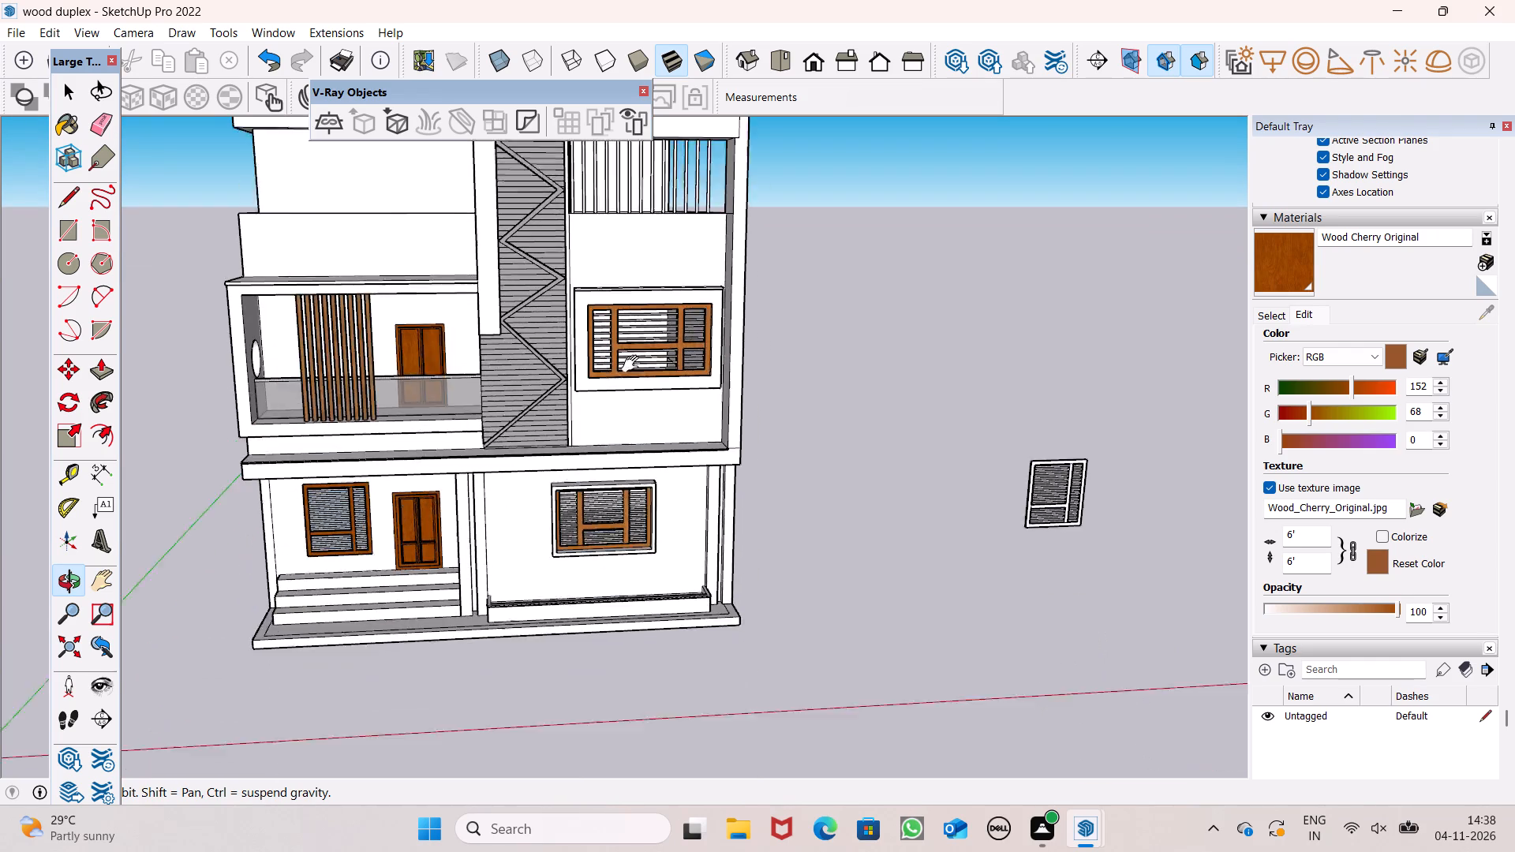
left_click_drag(634, 364, 634, 358, "shift")
left_click_drag(675, 463, 662, 432)
scroll(640, 437, "down", 2)
left_click_drag(633, 424, 644, 451, "shift")
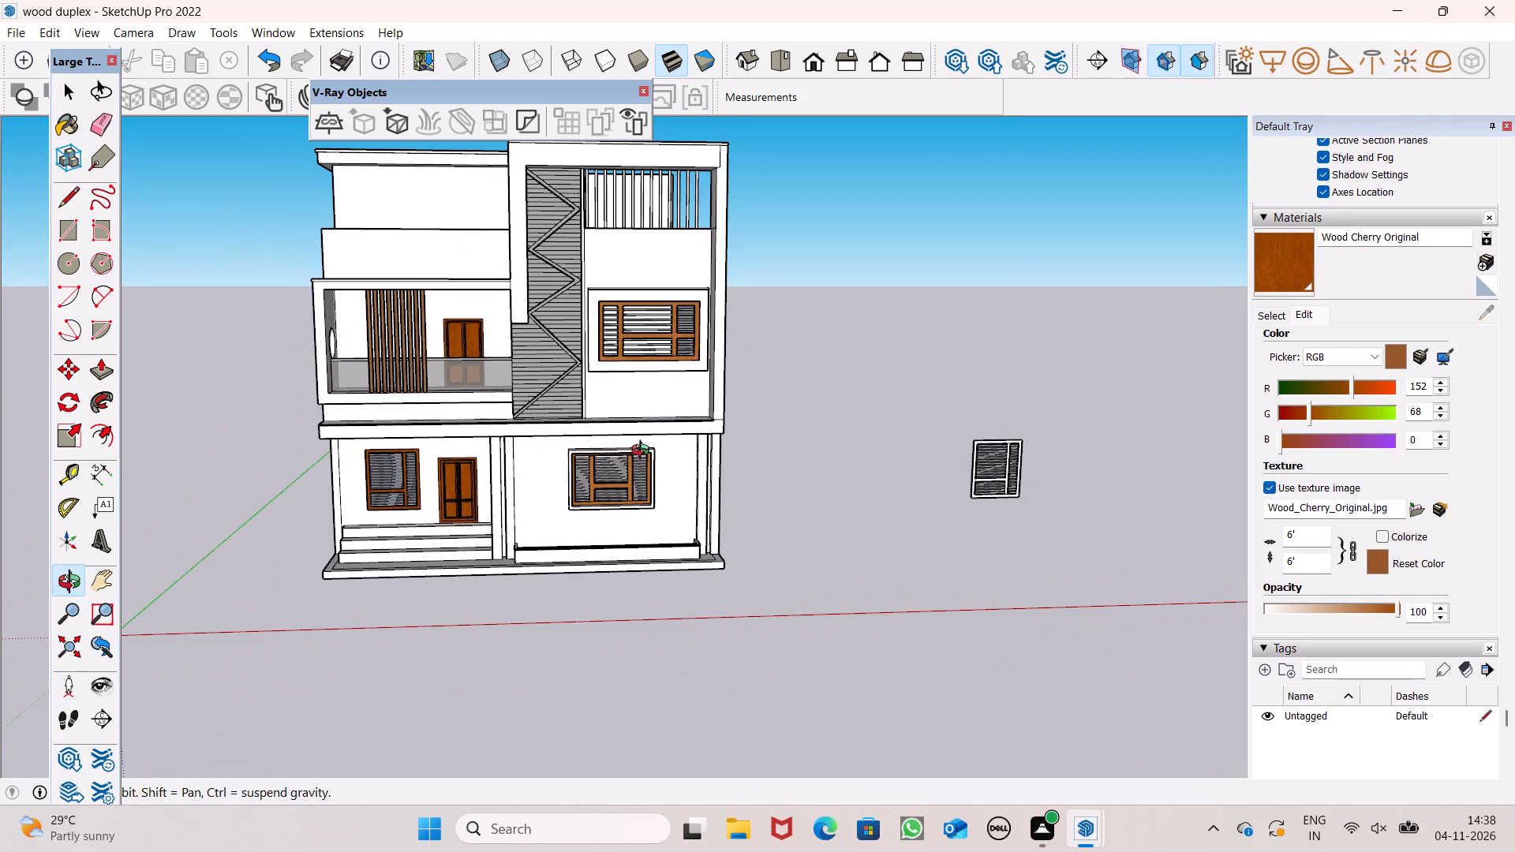
left_click_drag(533, 434, 537, 476, "shift")
left_click_drag(531, 476, 514, 469)
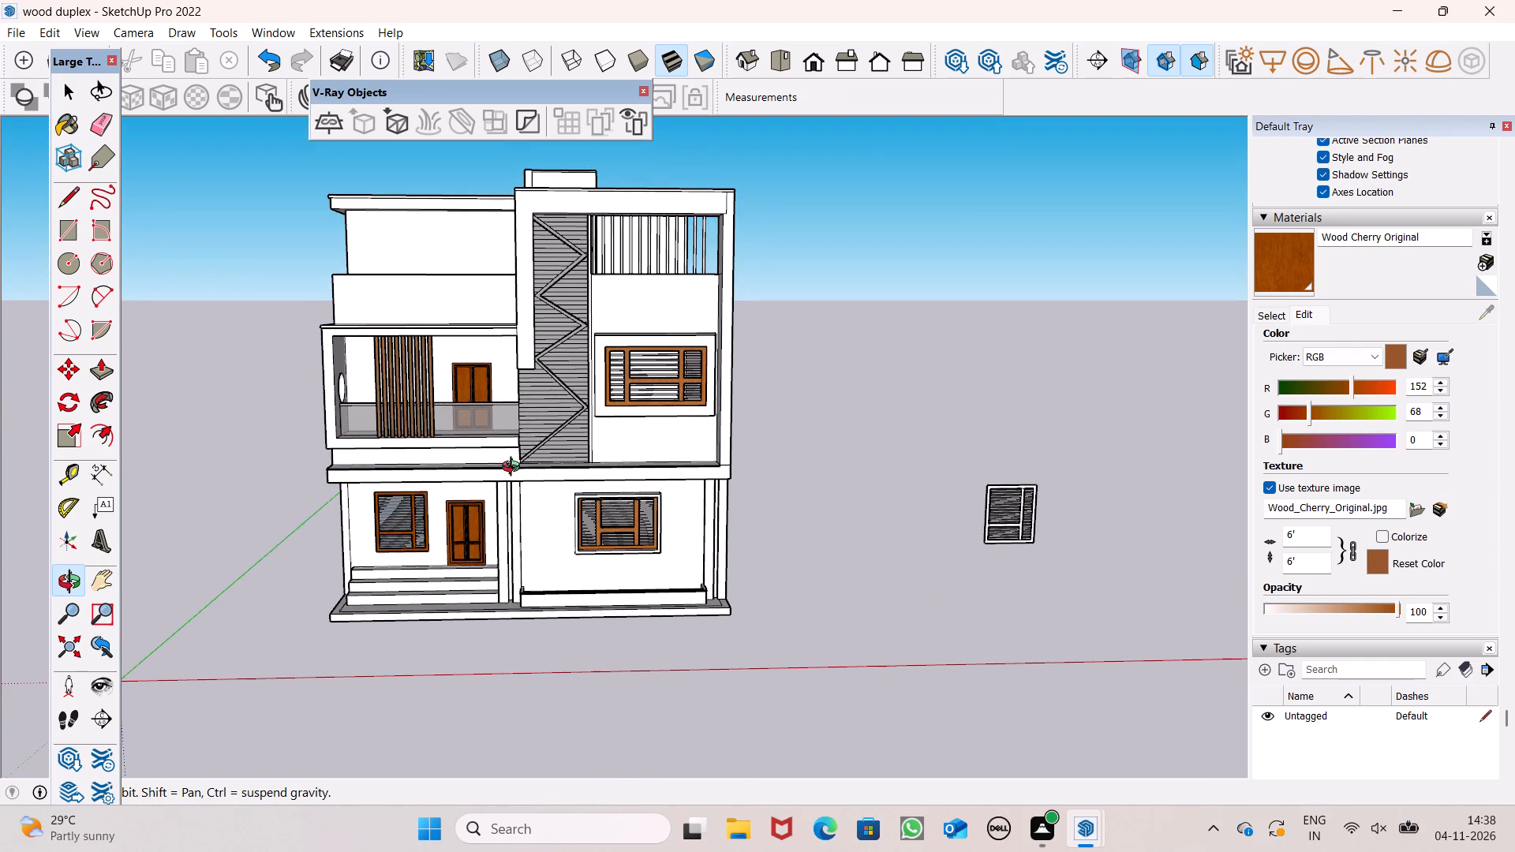
left_click_drag(509, 450, 543, 510, "shift")
scroll(477, 461, "up", 4)
left_click_drag(477, 454, 518, 499, "shift")
left_click_drag(518, 500, 514, 397)
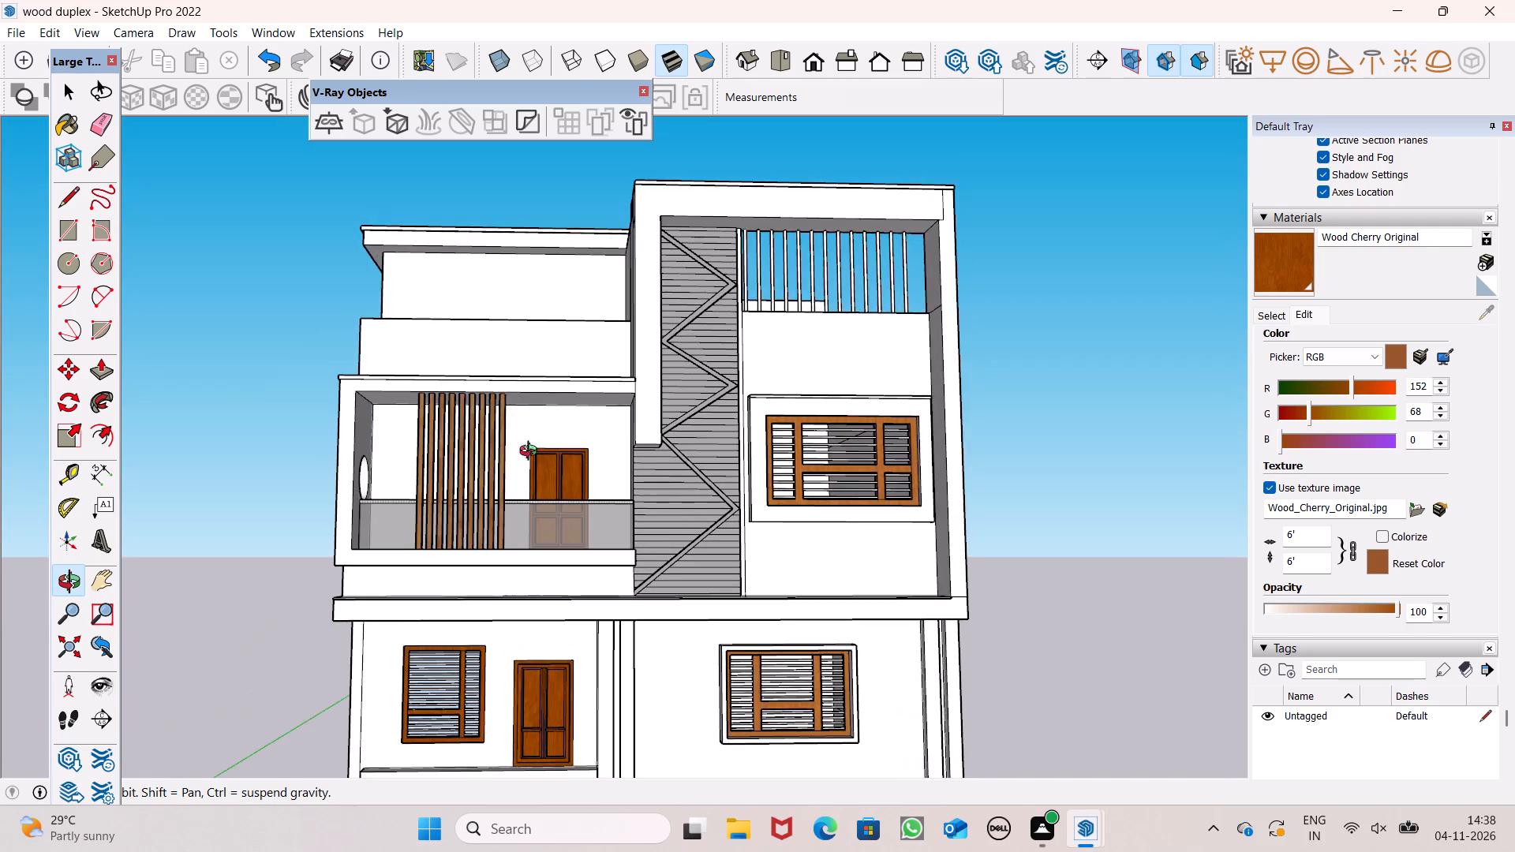
left_click_drag(532, 453, 513, 416, "shift")
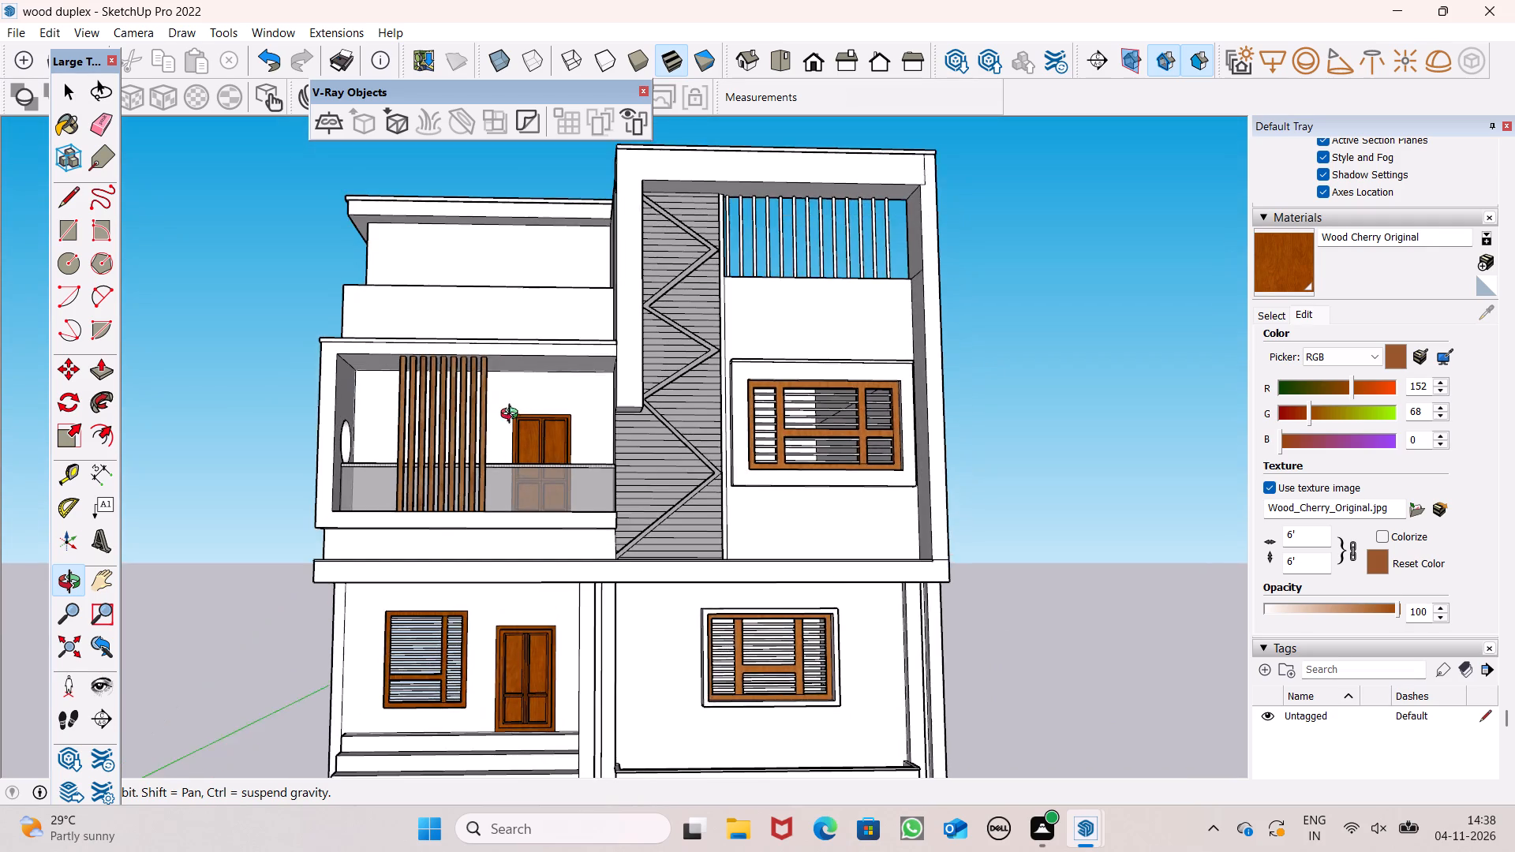
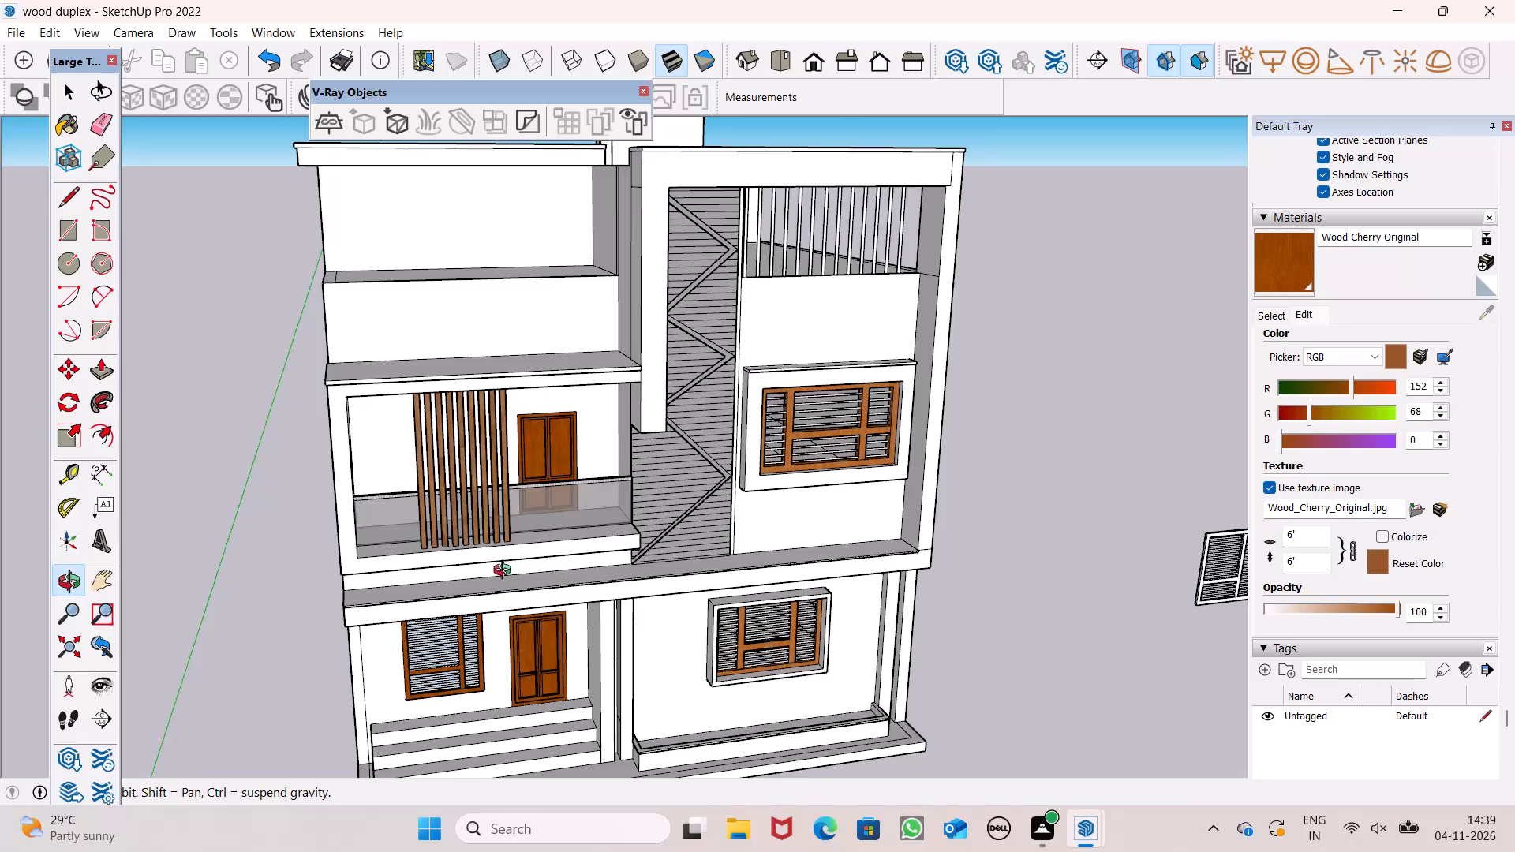
Review the duplex's front elevation from above, below and straight on for wall surfaces that still need a colour.
scroll(525, 566, "down", 3)
scroll(527, 569, "up", 1)
scroll(527, 569, "down", 1)
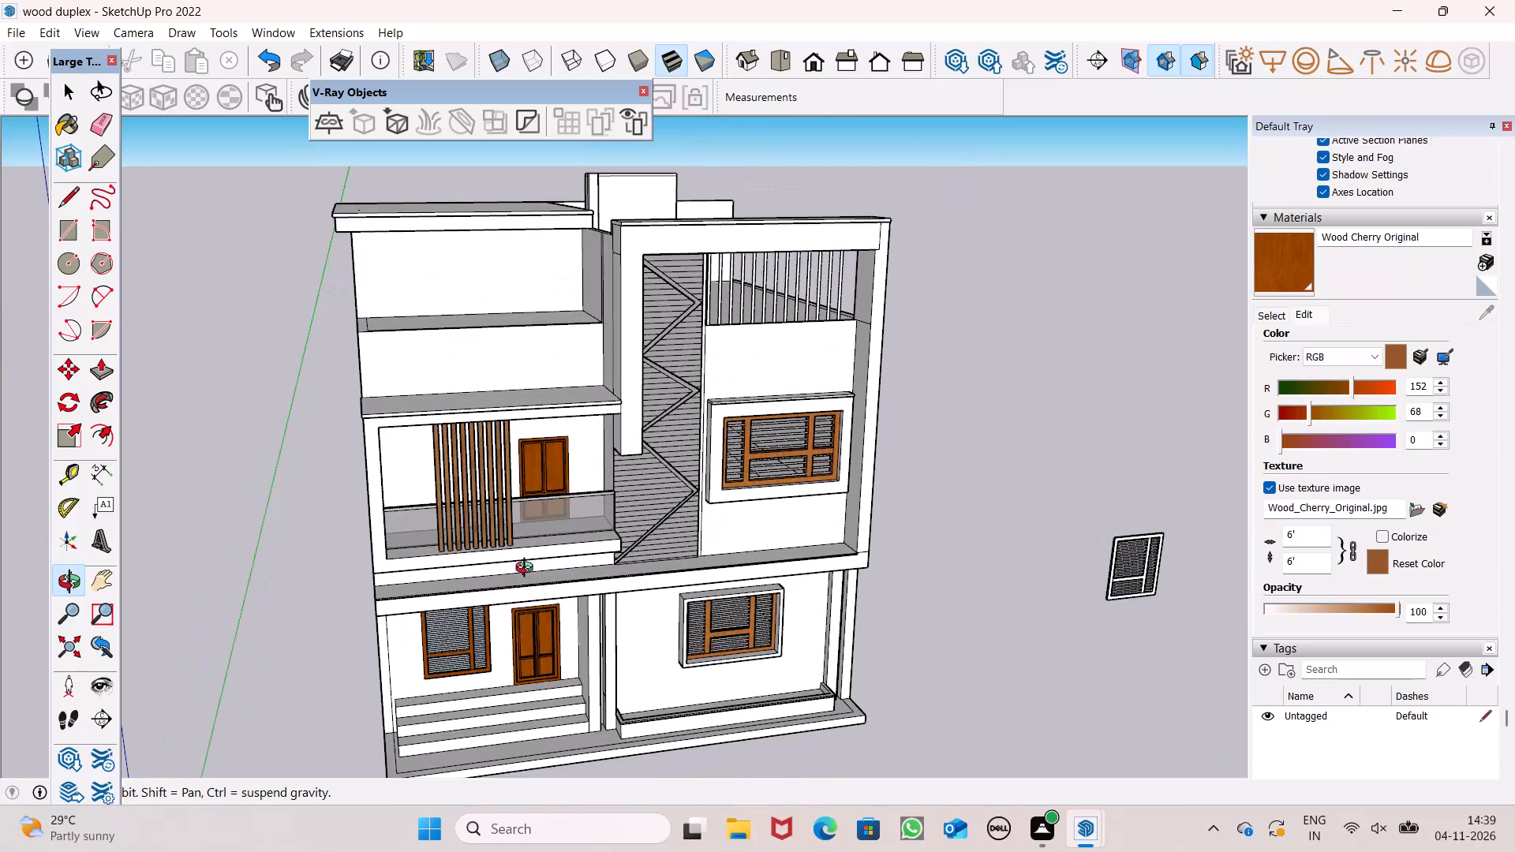
left_click_drag(533, 570, 574, 602, "shift")
left_click_drag(579, 610, 547, 524)
scroll(548, 528, "up", 1)
left_click_drag(555, 533, 545, 501, "shift")
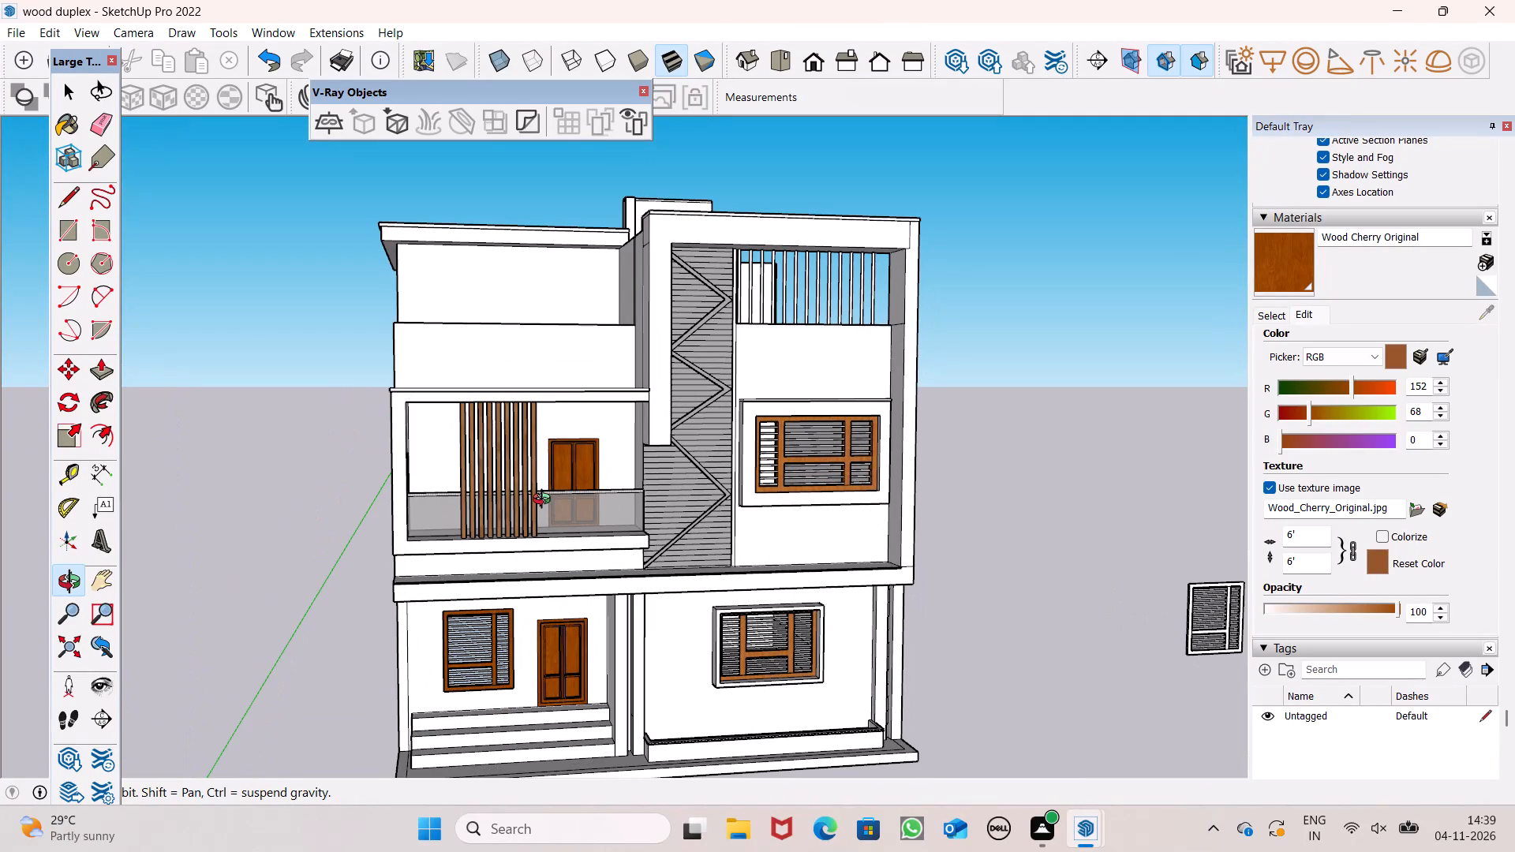
left_click_drag(546, 510, 557, 468, "shift")
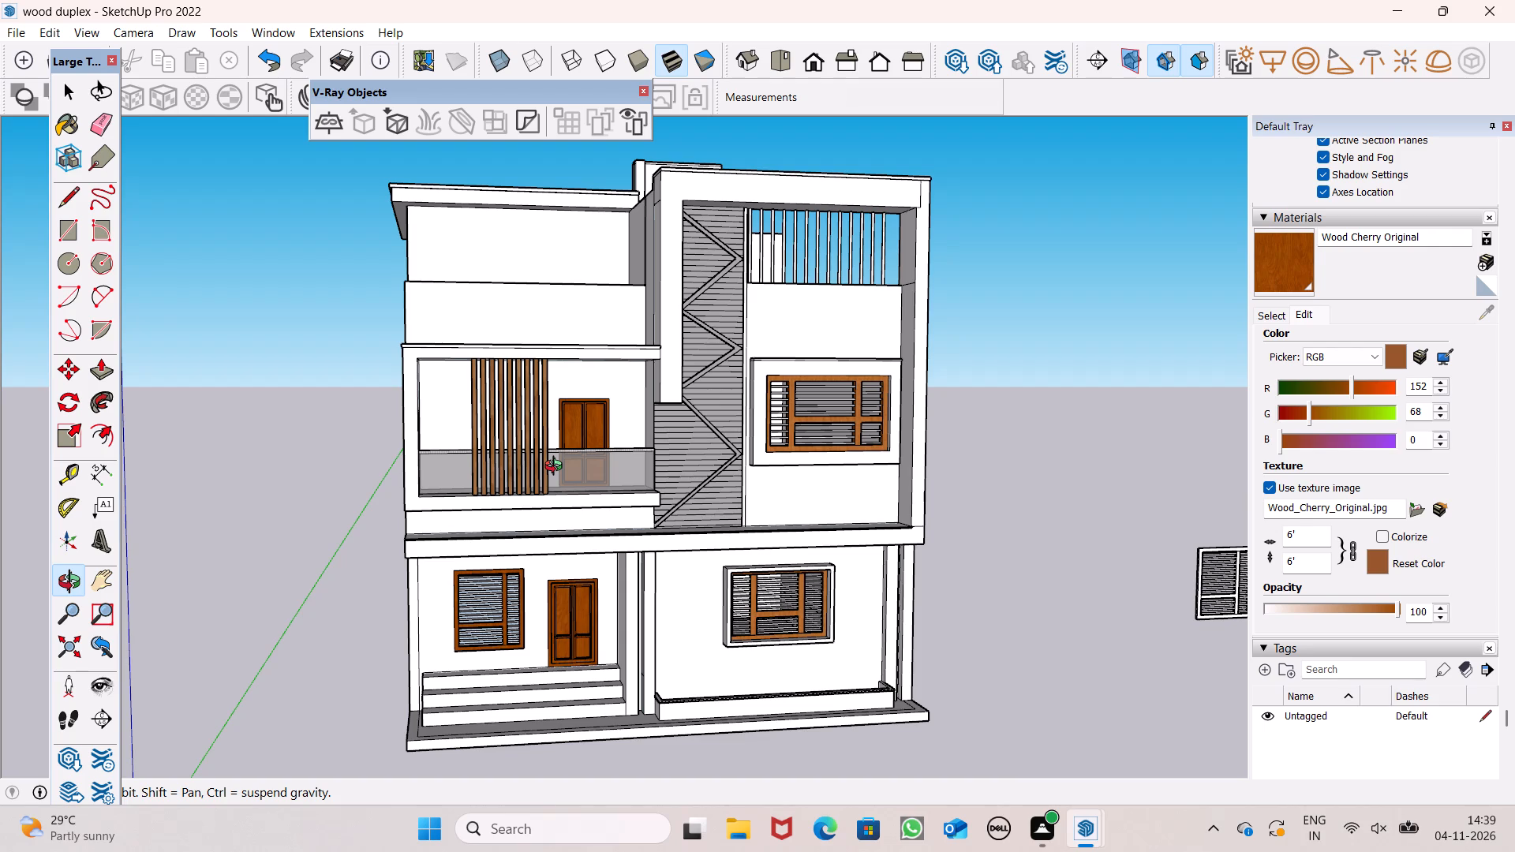
left_click_drag(554, 473, 546, 443, "shift")
scroll(546, 442, "down", 3)
left_click_drag(544, 447, 474, 459)
left_click_drag(926, 436, 821, 435, "shift")
Paint the first-floor balcony's back wall around the door with 0133_Gray from the Colors-Named collection.
left_click(1266, 312)
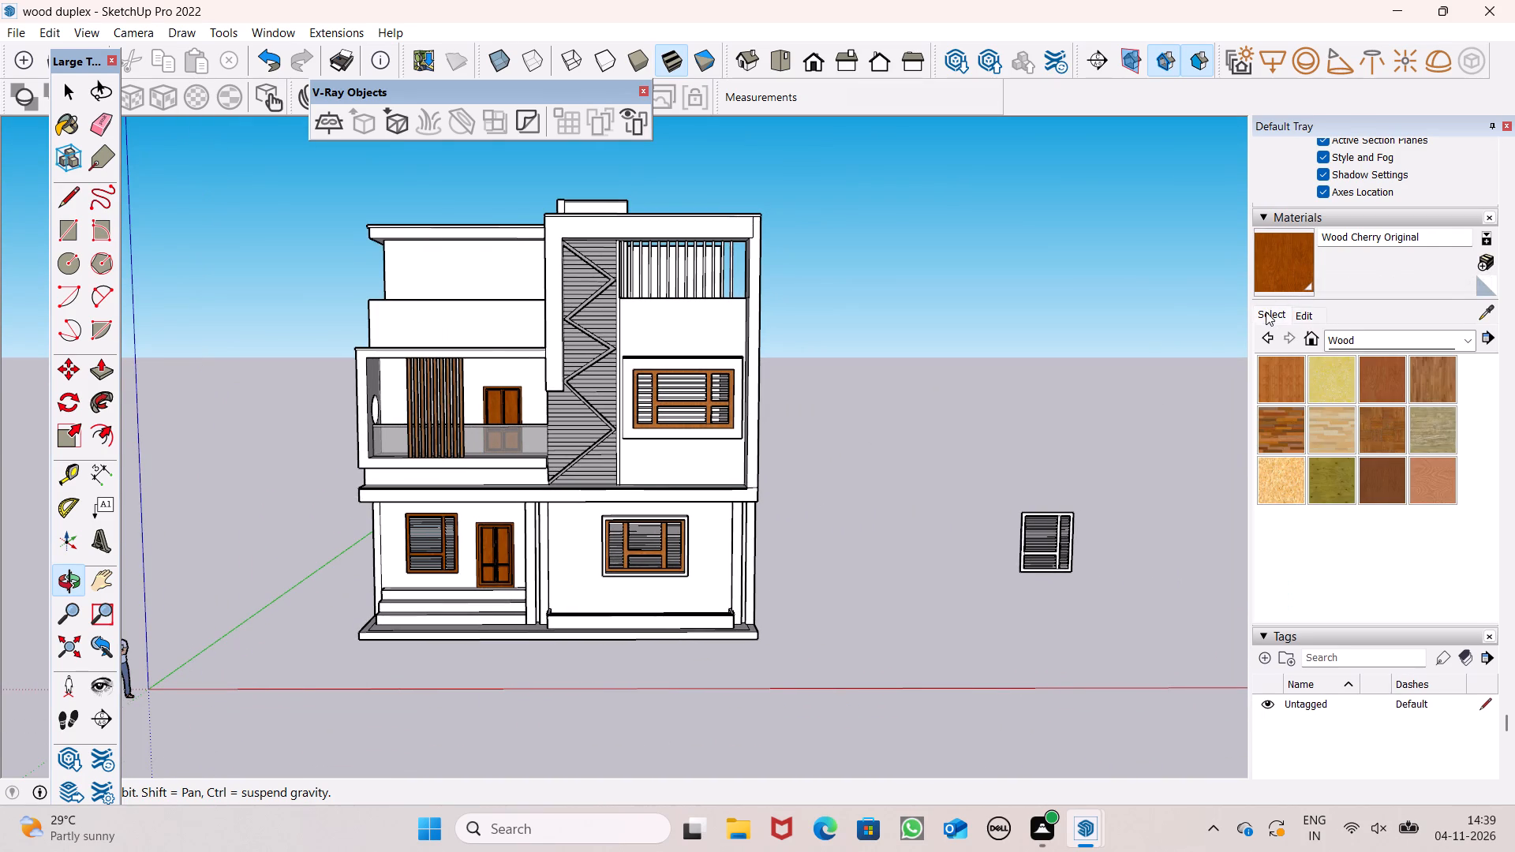
left_click(1362, 339)
left_click(1386, 420)
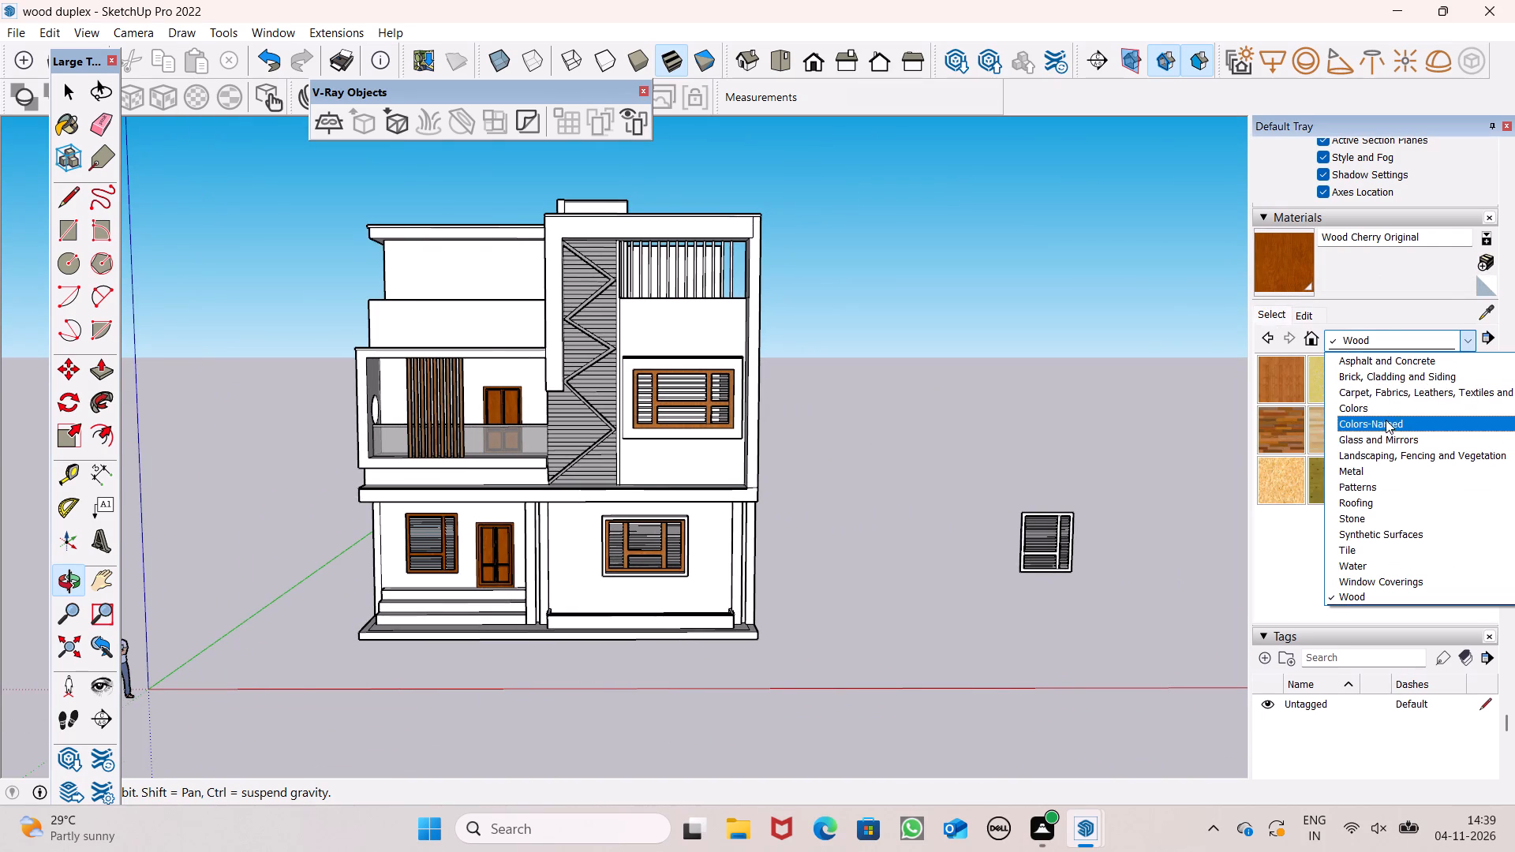
scroll(1369, 435, "down", 7)
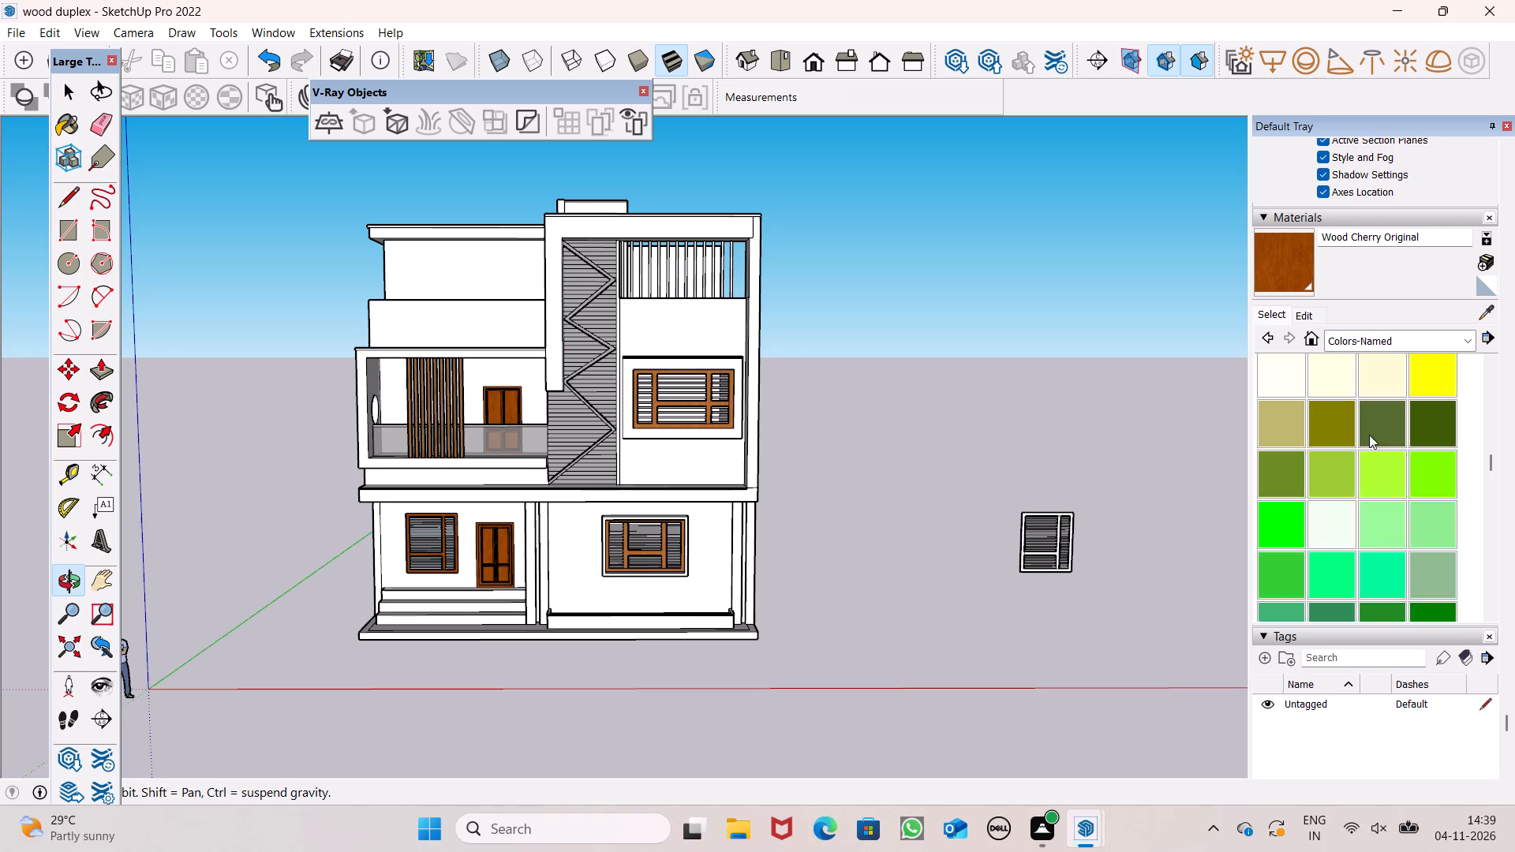
scroll(1369, 435, "down", 9)
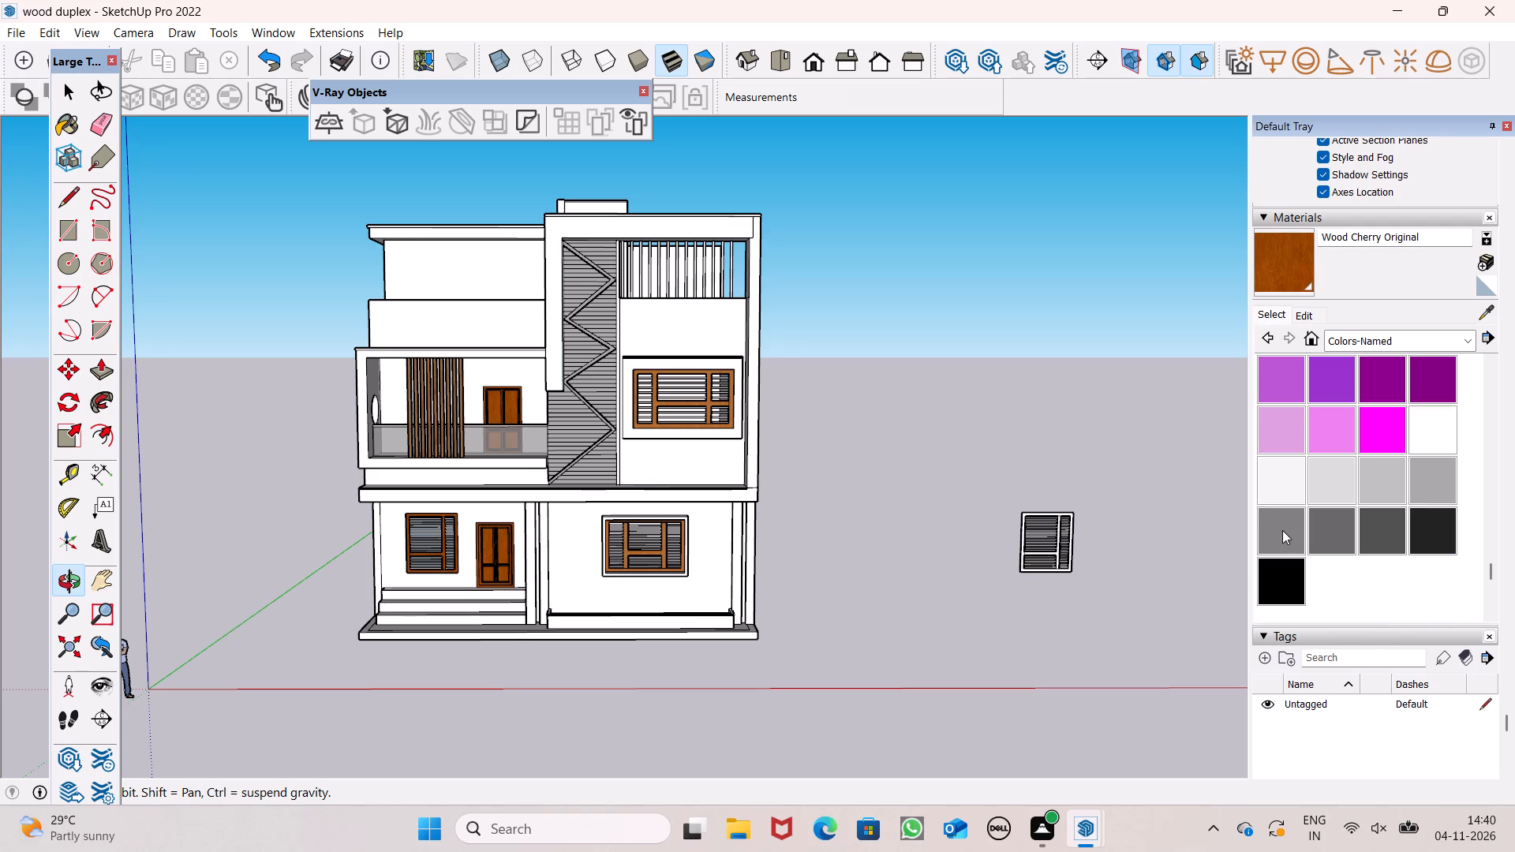
left_click(1282, 530)
scroll(502, 359, "up", 4)
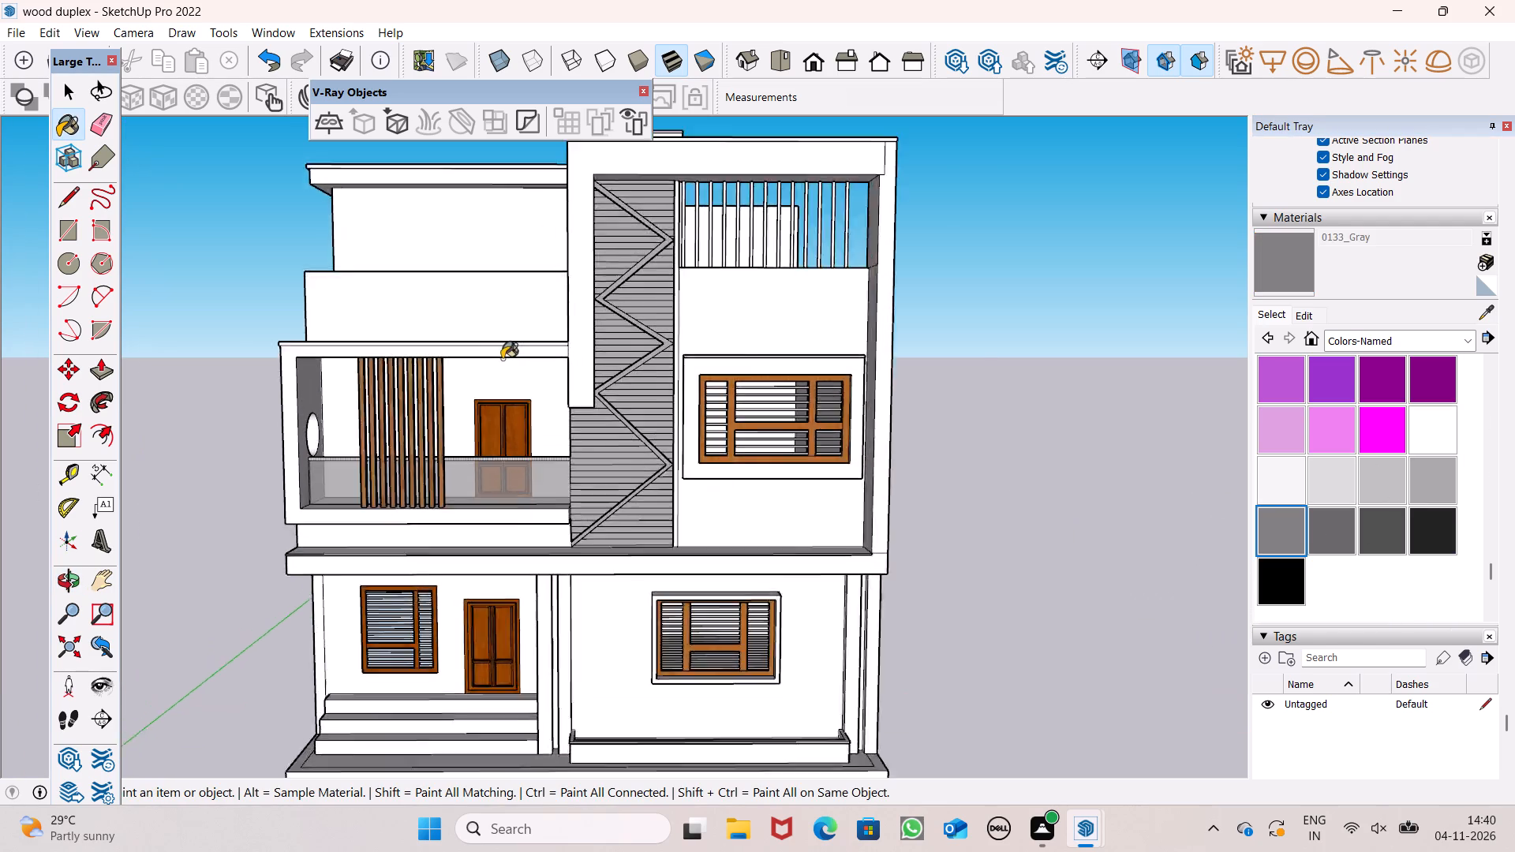
scroll(502, 359, "up", 9)
left_click(496, 392)
Paint the upper front wall surrounding the first-floor louvred window with 0132_LightGray.
scroll(494, 378, "down", 5)
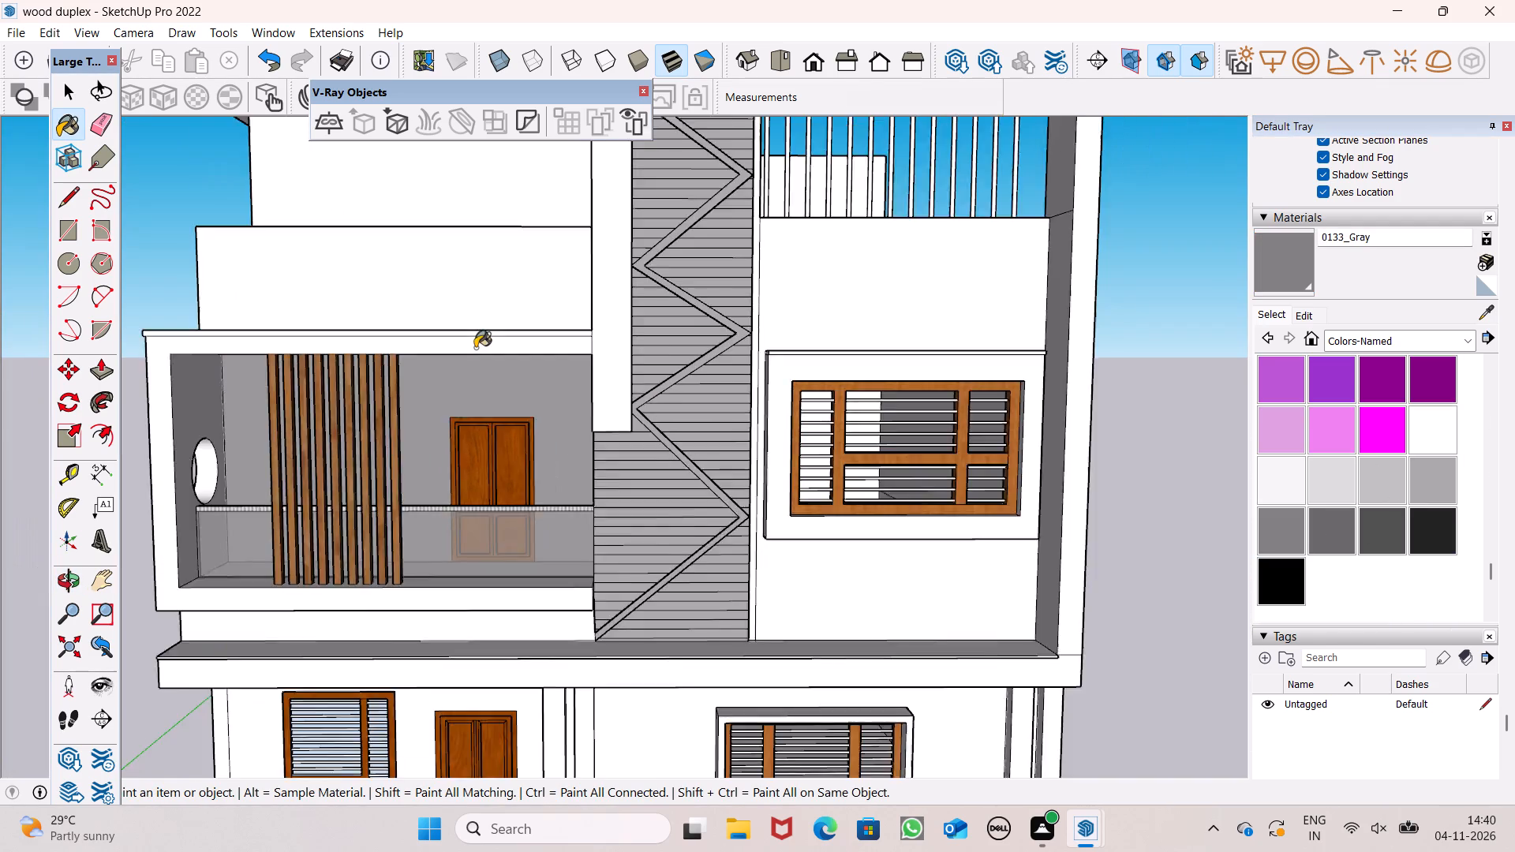
scroll(475, 348, "down", 8)
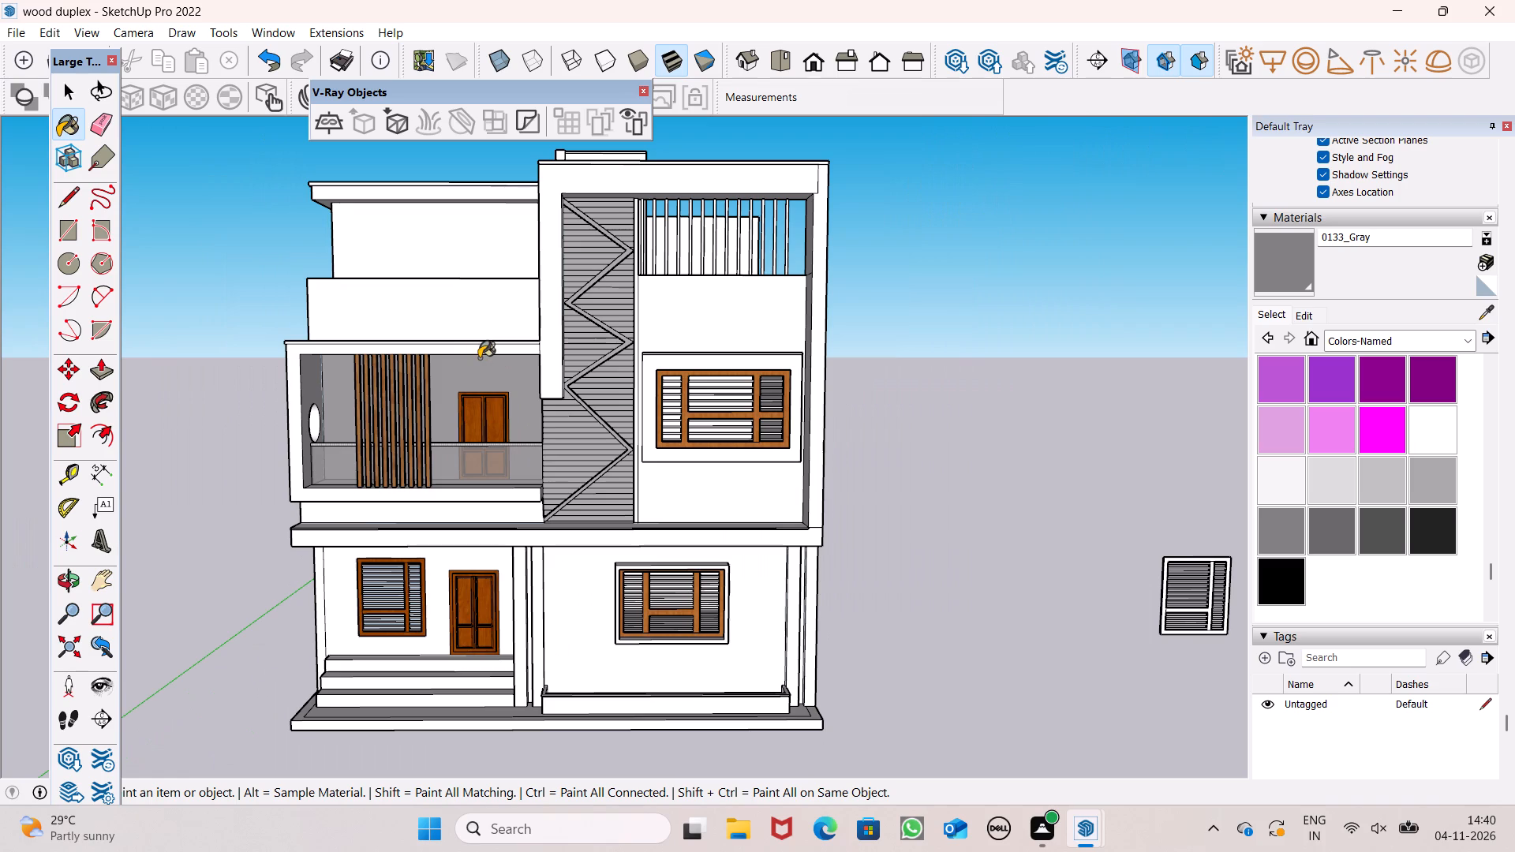
scroll(479, 358, "down", 4)
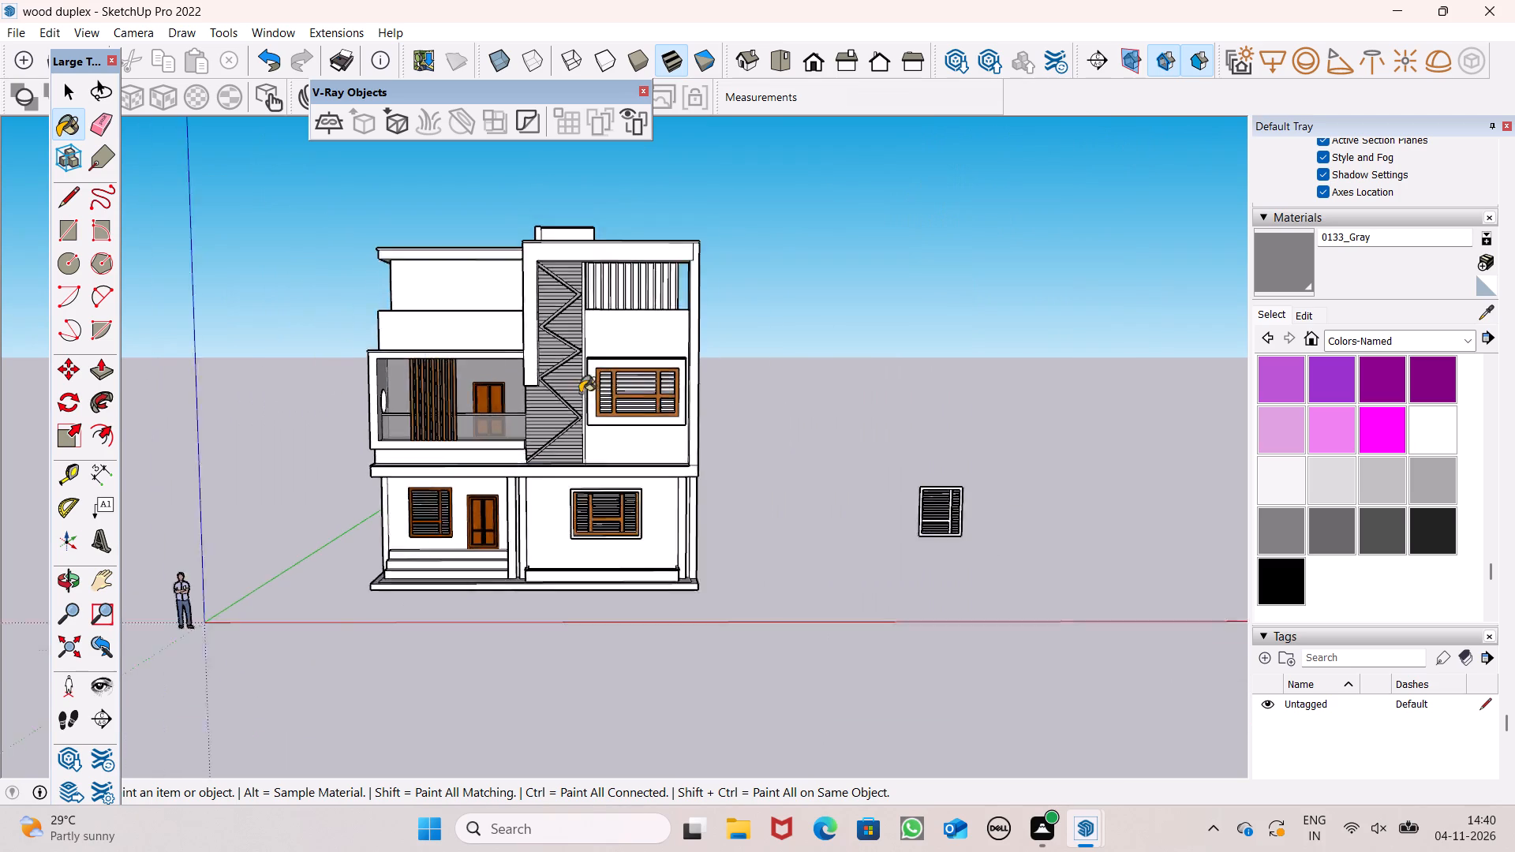
scroll(580, 393, "down", 2)
left_click(1382, 478)
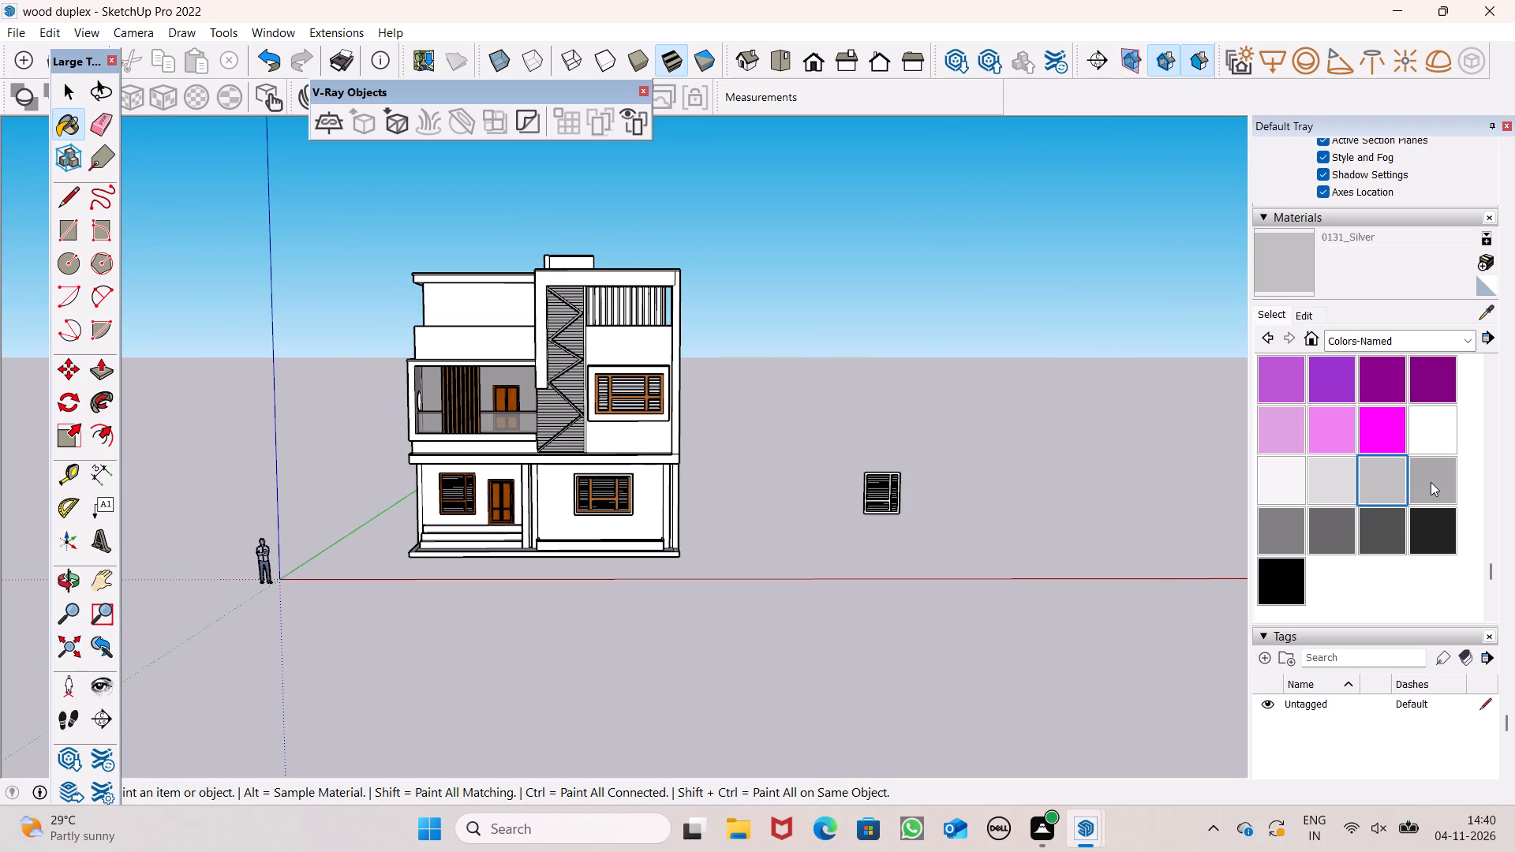
left_click(1430, 482)
scroll(636, 428, "up", 2)
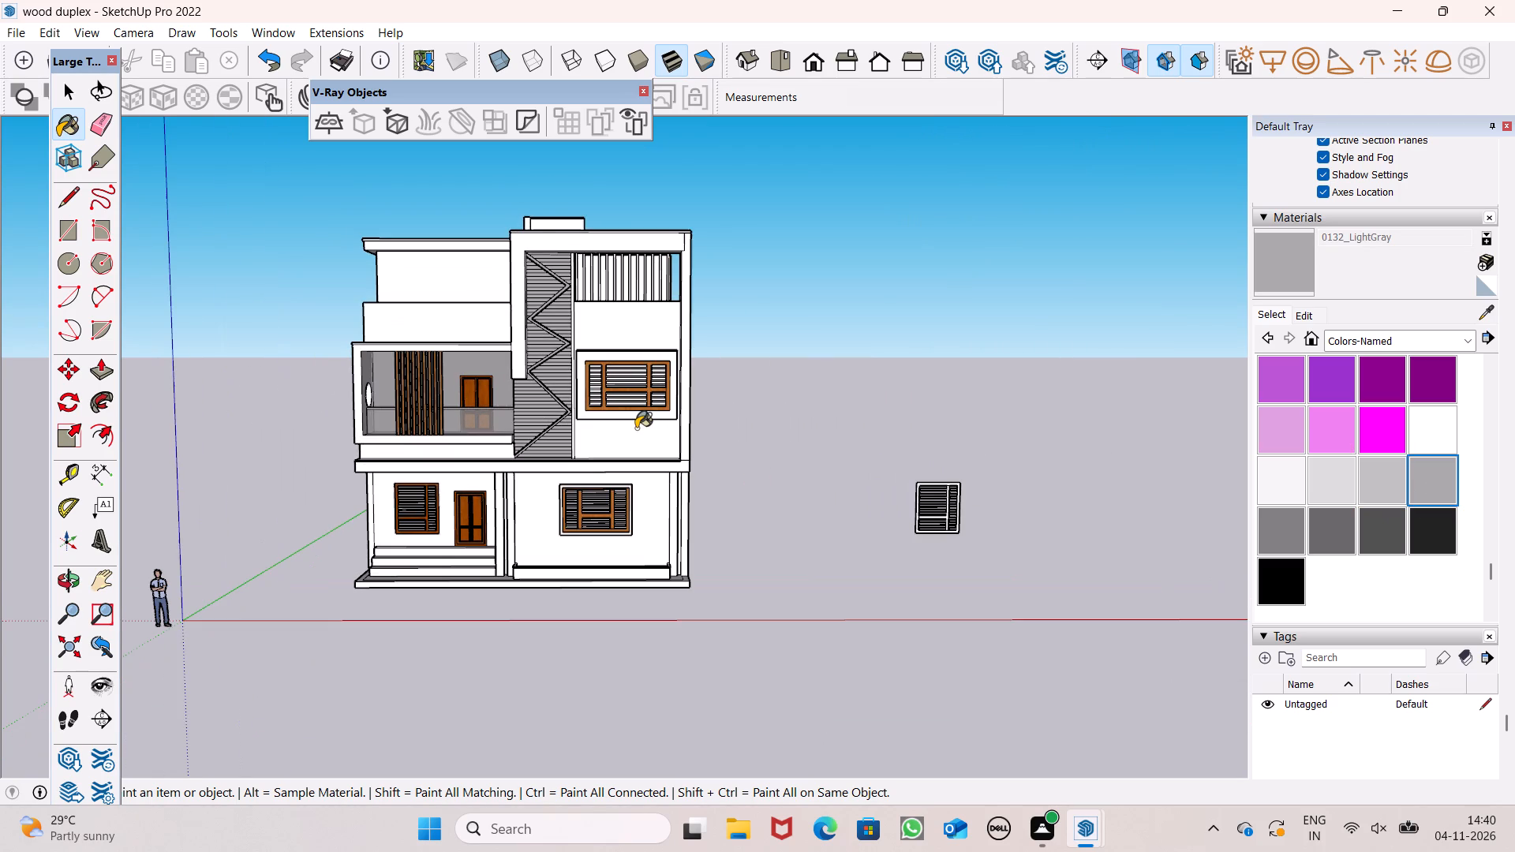
left_click(636, 428)
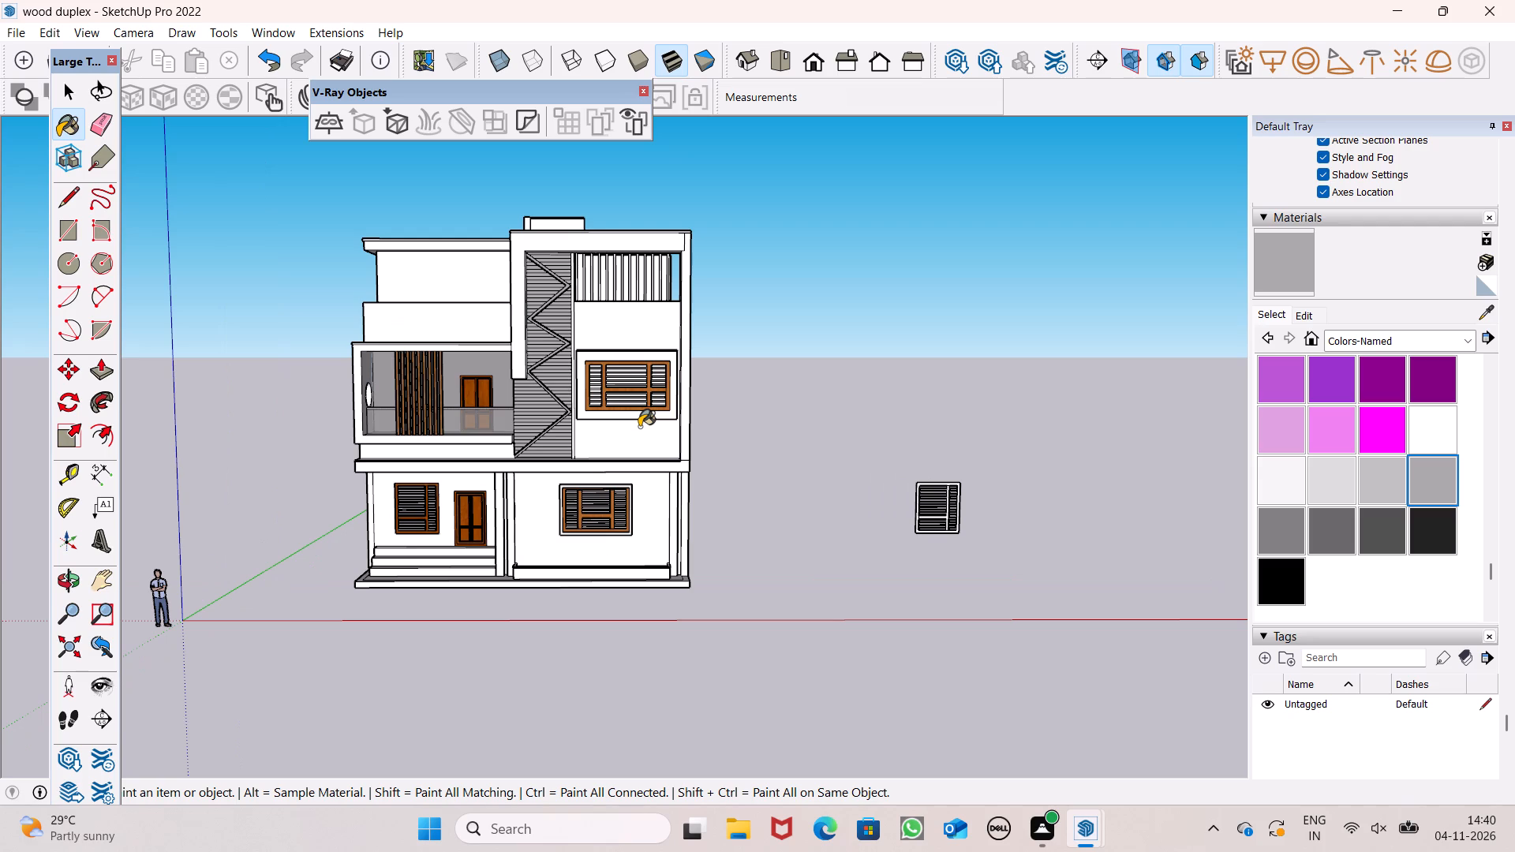
Examine the grey wall colours across the facade from the side, above and front, including the balcony and ground floor.
key("o")
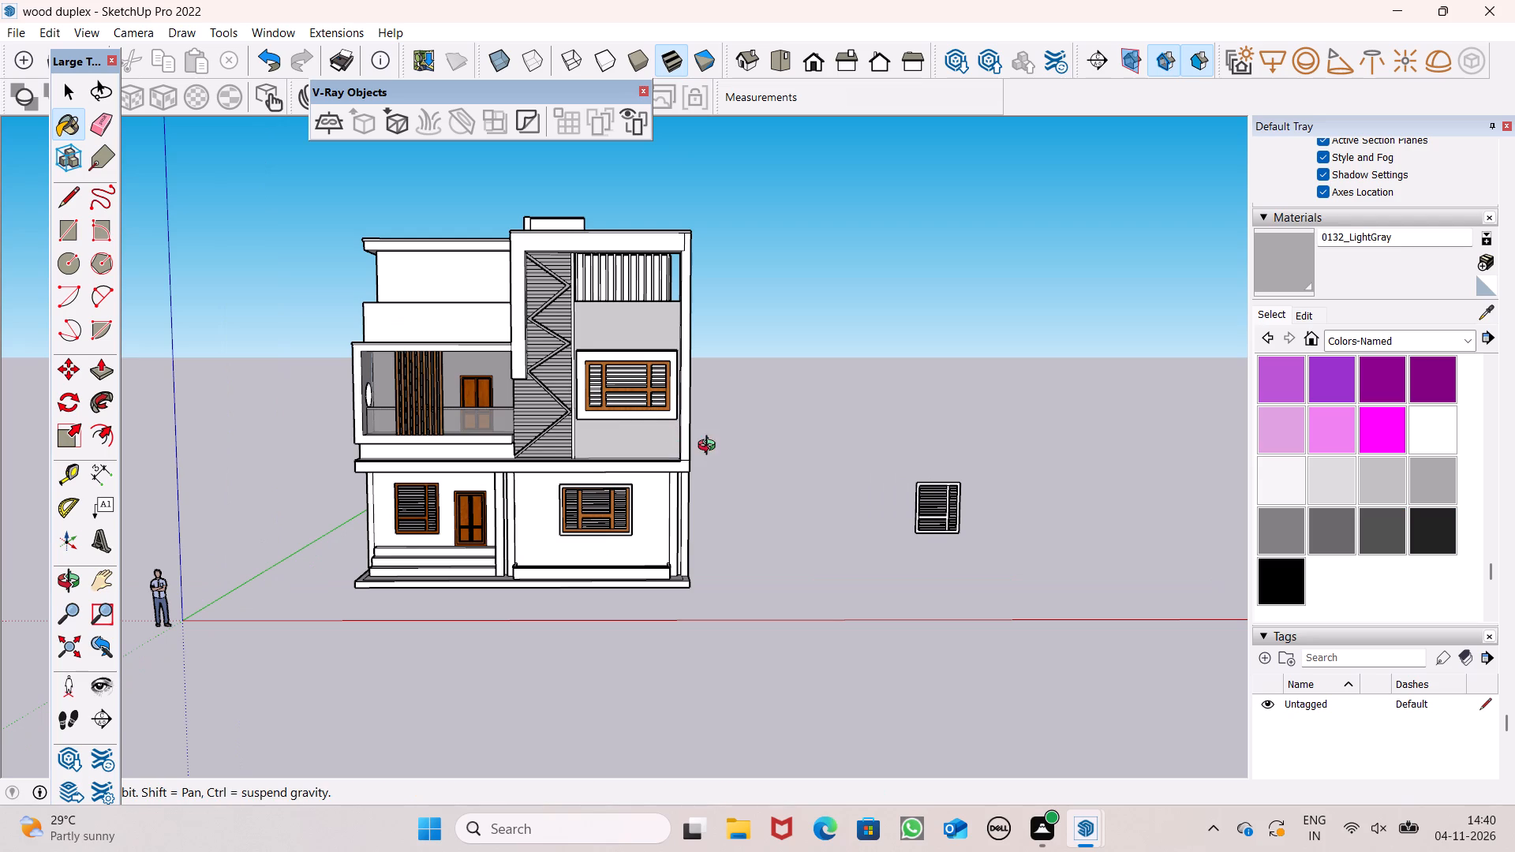
left_click_drag(710, 447, 642, 464)
scroll(627, 440, "up", 2)
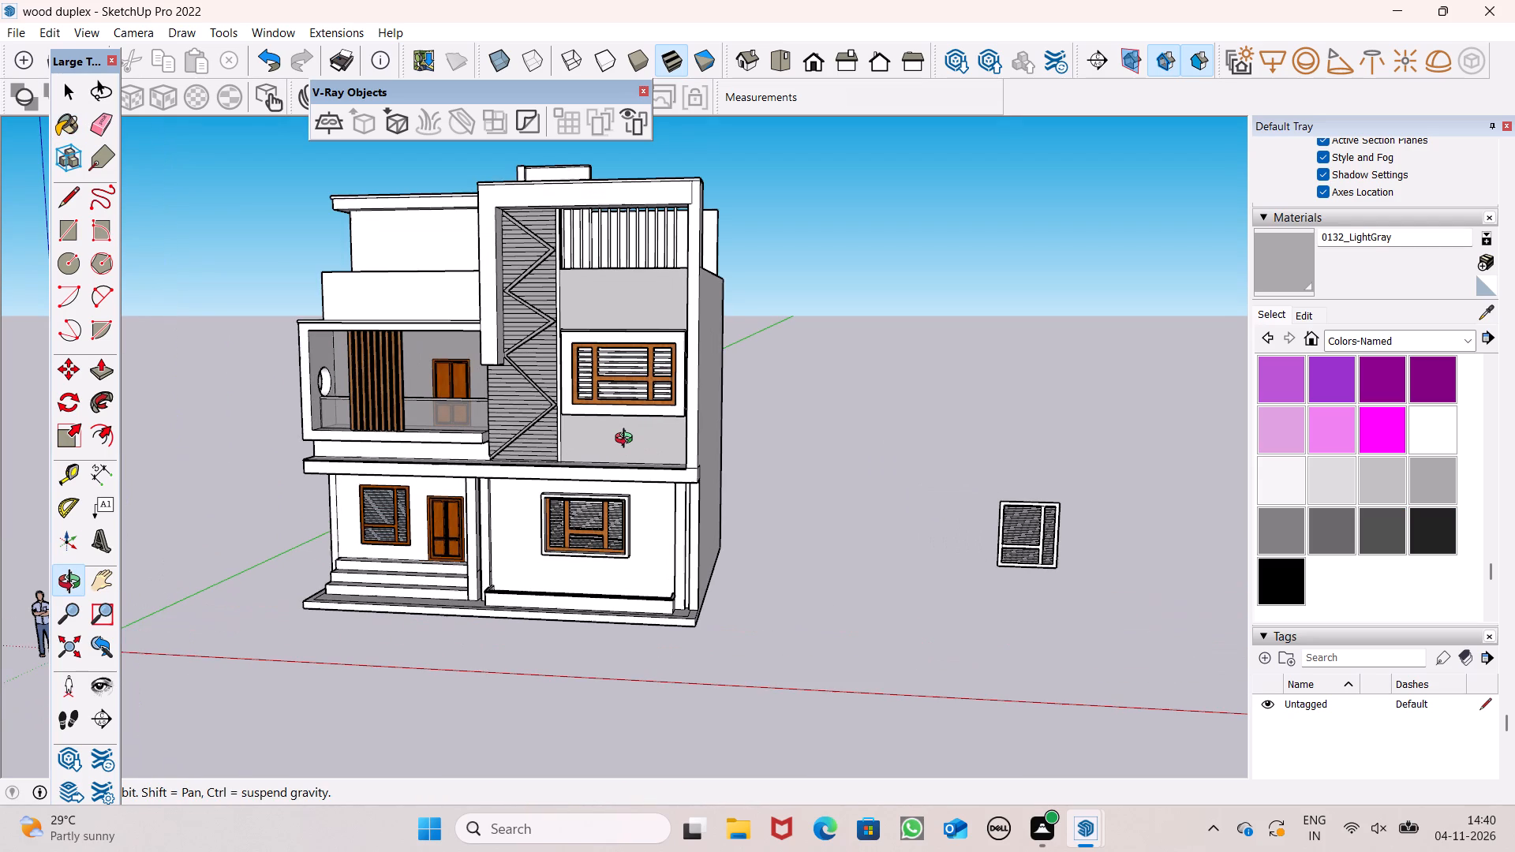
scroll(627, 440, "up", 2)
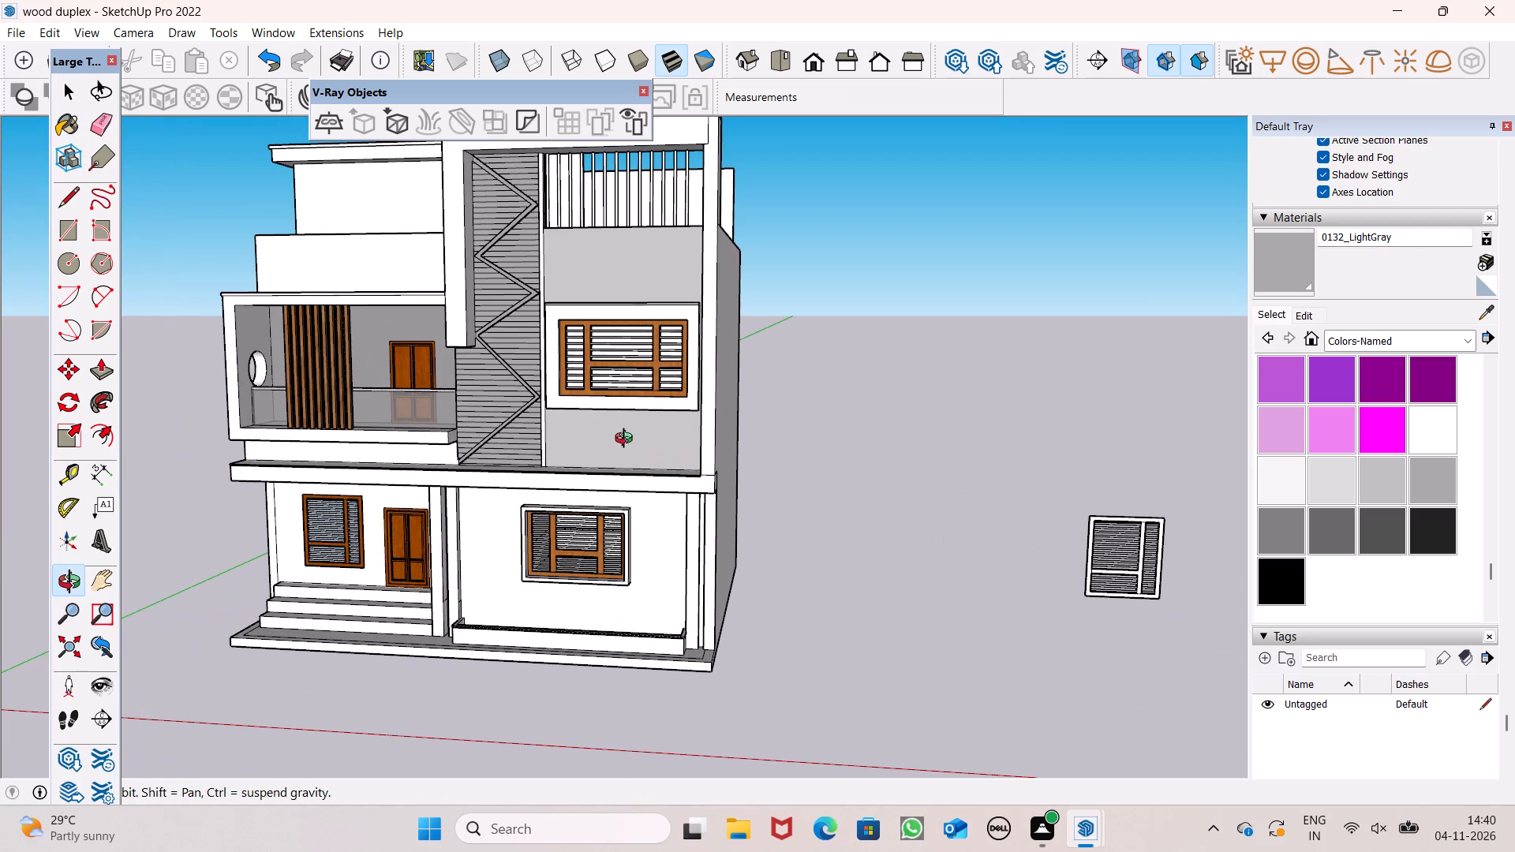
scroll(627, 440, "down", 1)
left_click_drag(628, 451, 782, 474, "shift")
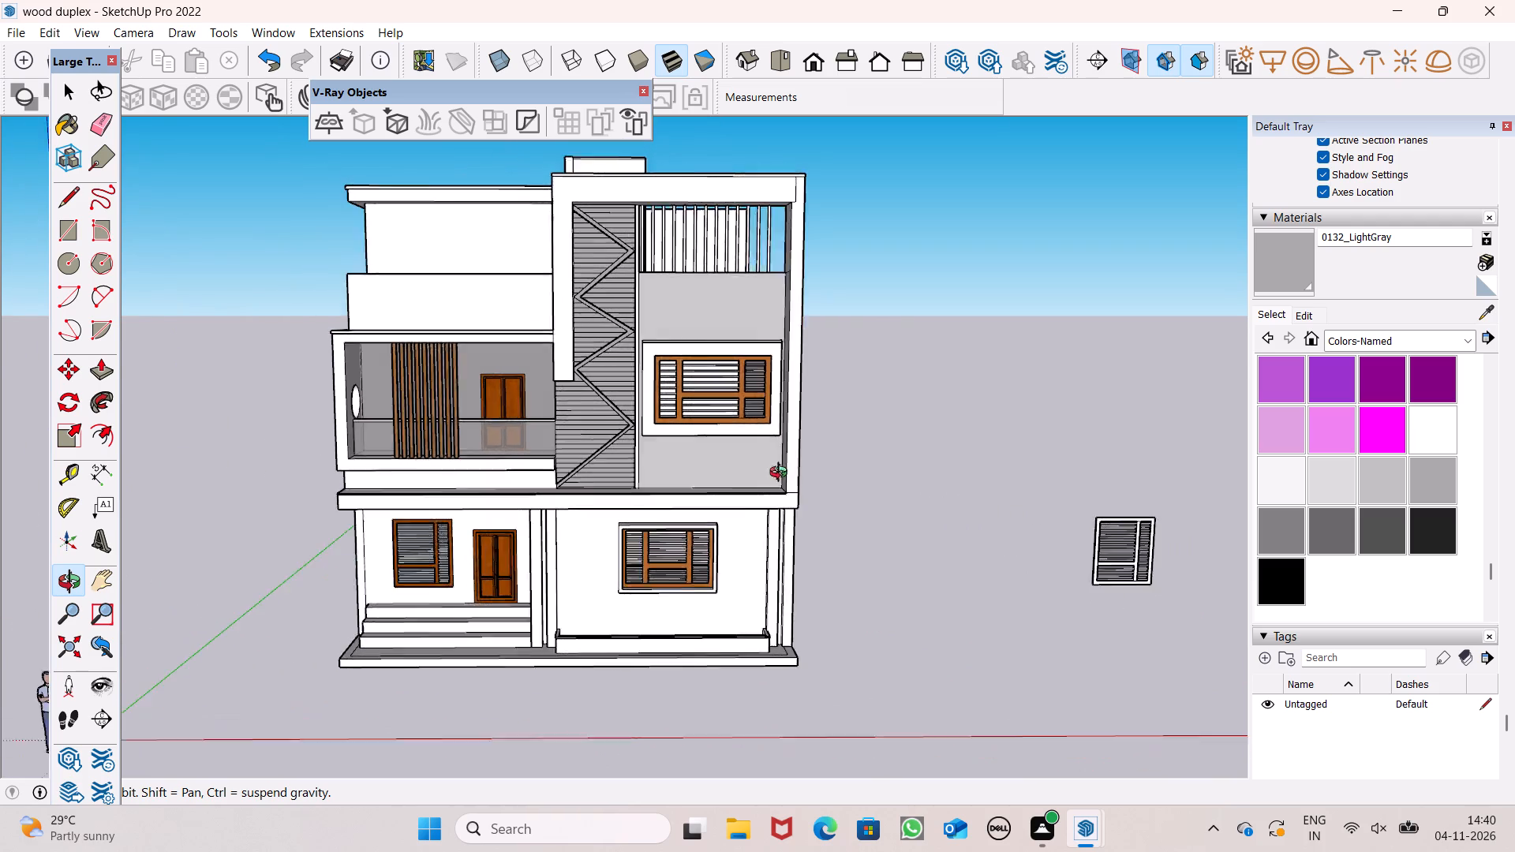
left_click_drag(782, 474, 791, 454, "shift")
left_click_drag(789, 455, 765, 487, "shift")
left_click_drag(696, 502, 492, 548)
scroll(571, 472, "up", 1)
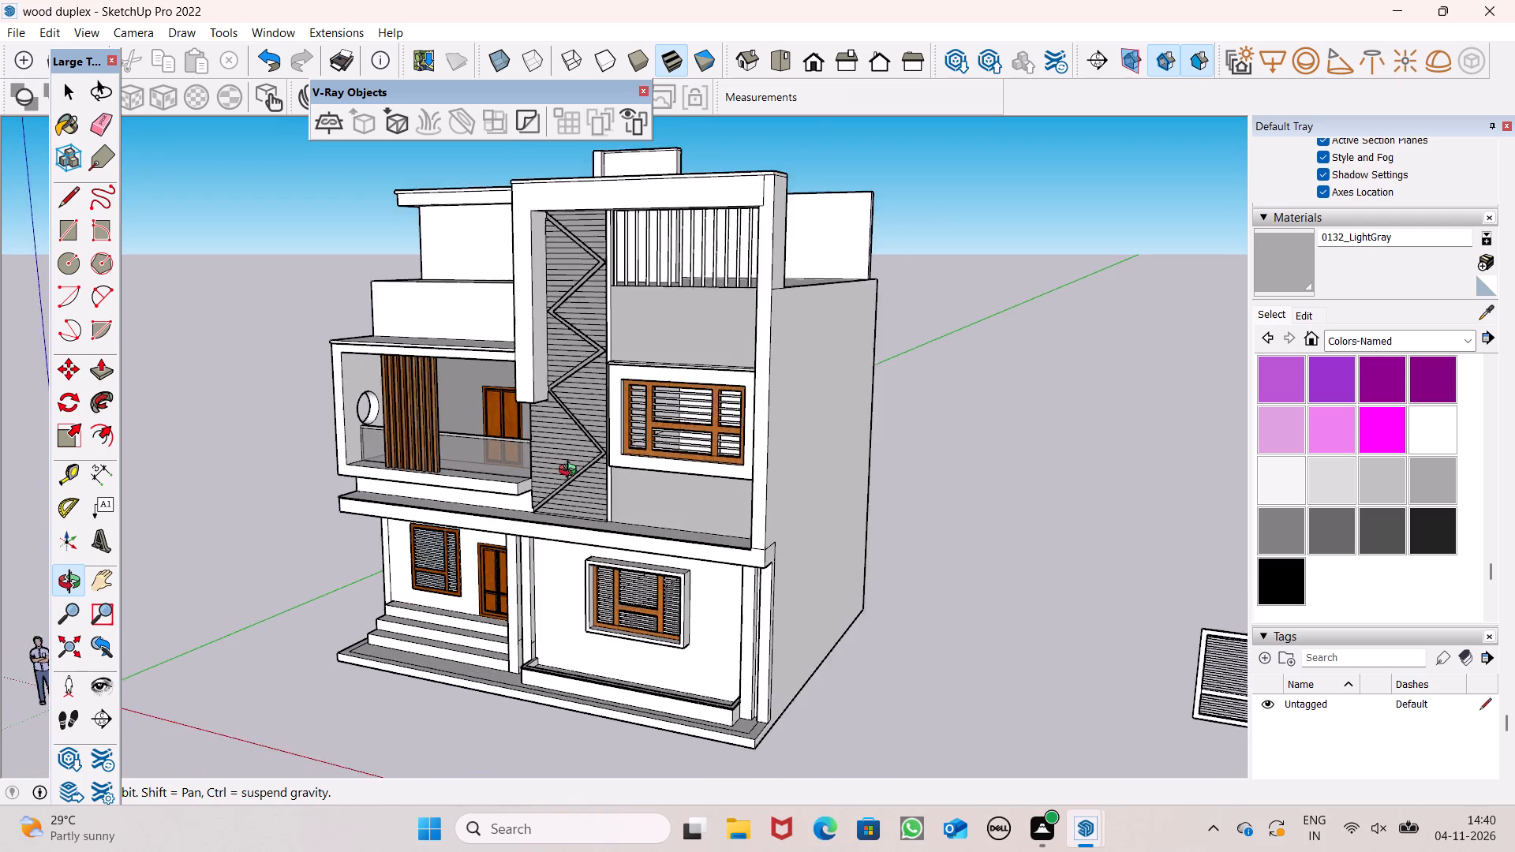
scroll(571, 472, "up", 4)
scroll(589, 420, "down", 5)
left_click_drag(590, 434, 765, 637)
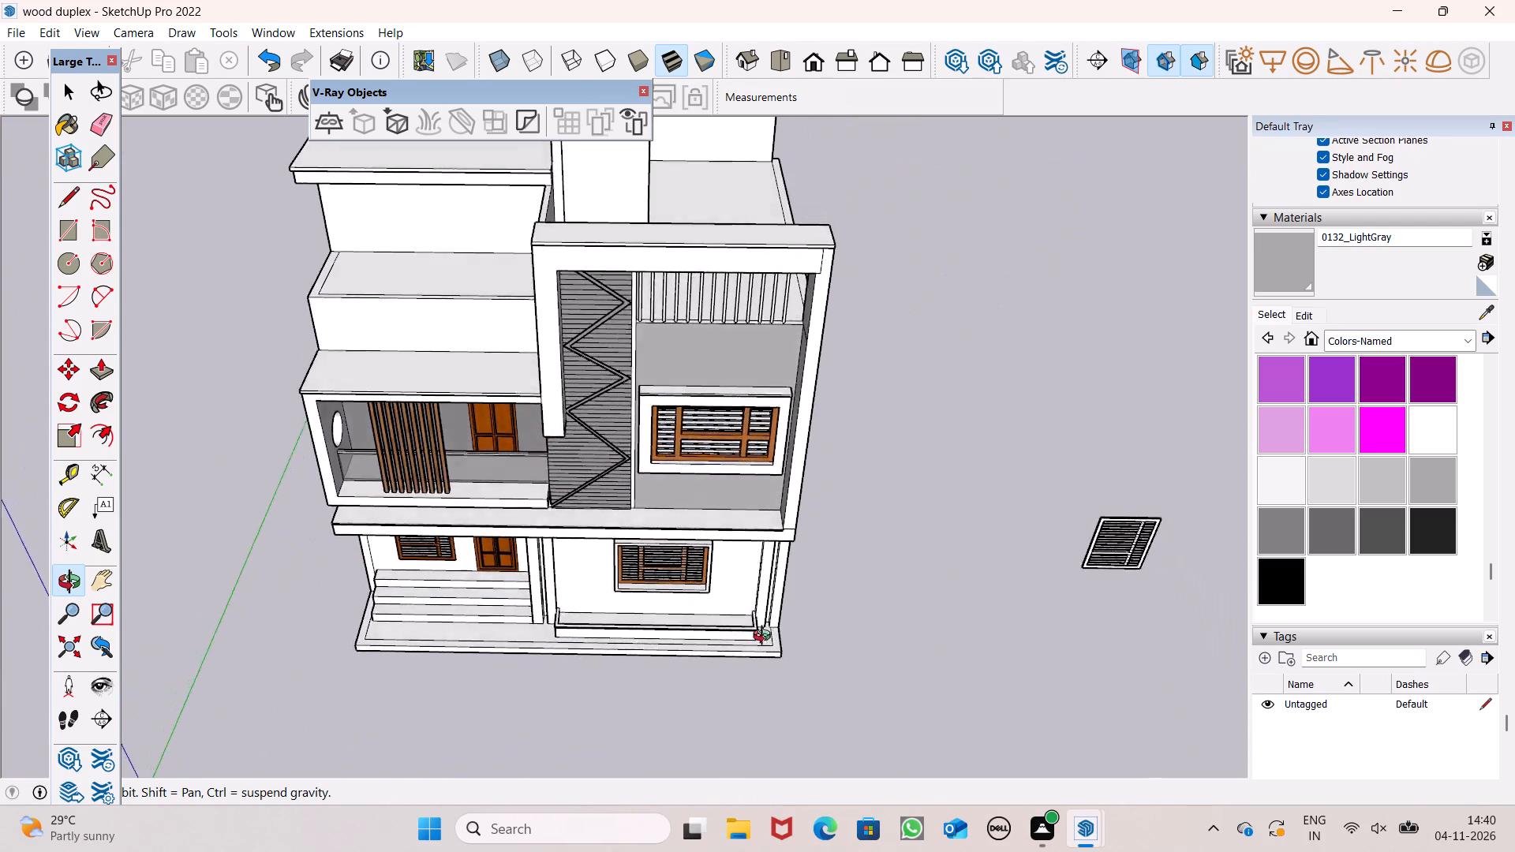
left_click_drag(765, 637, 726, 309)
left_click_drag(623, 483, 698, 517)
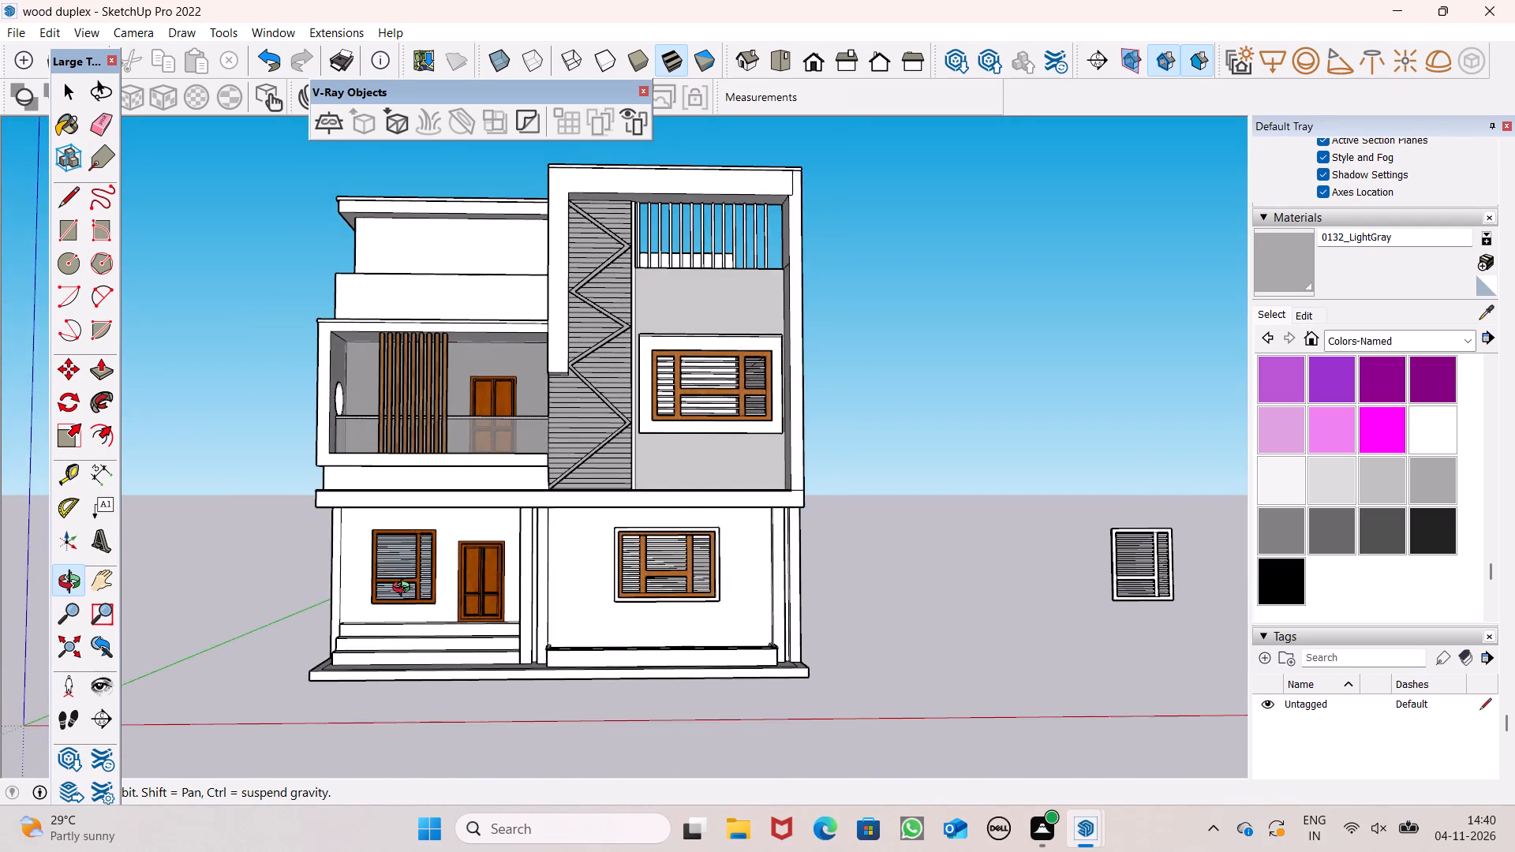
scroll(405, 589, "up", 2)
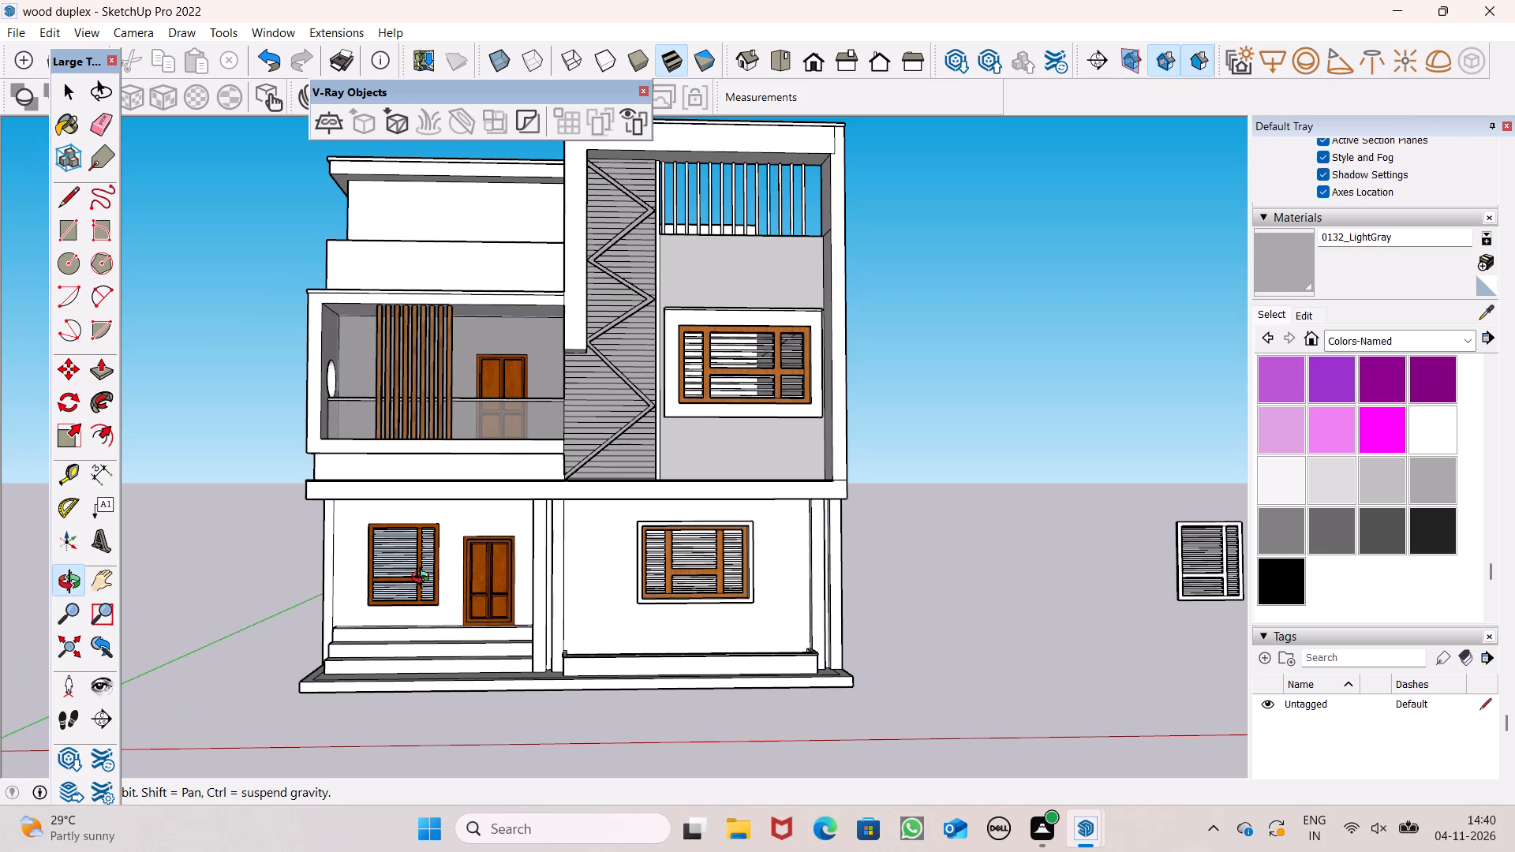
scroll(421, 504, "up", 4)
left_click_drag(514, 441, 500, 469)
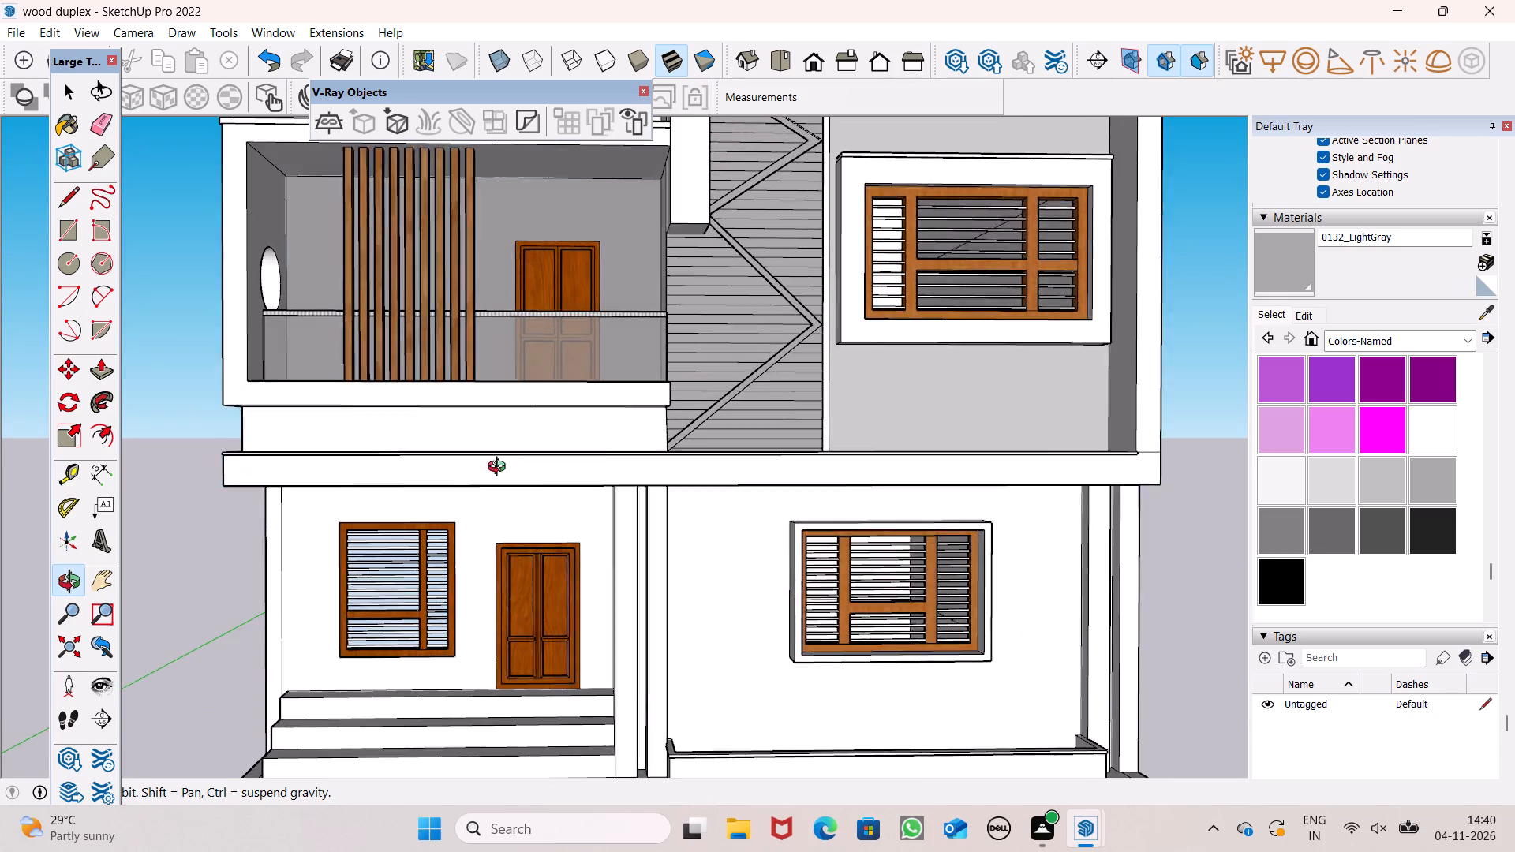
left_click_drag(500, 469, 496, 496)
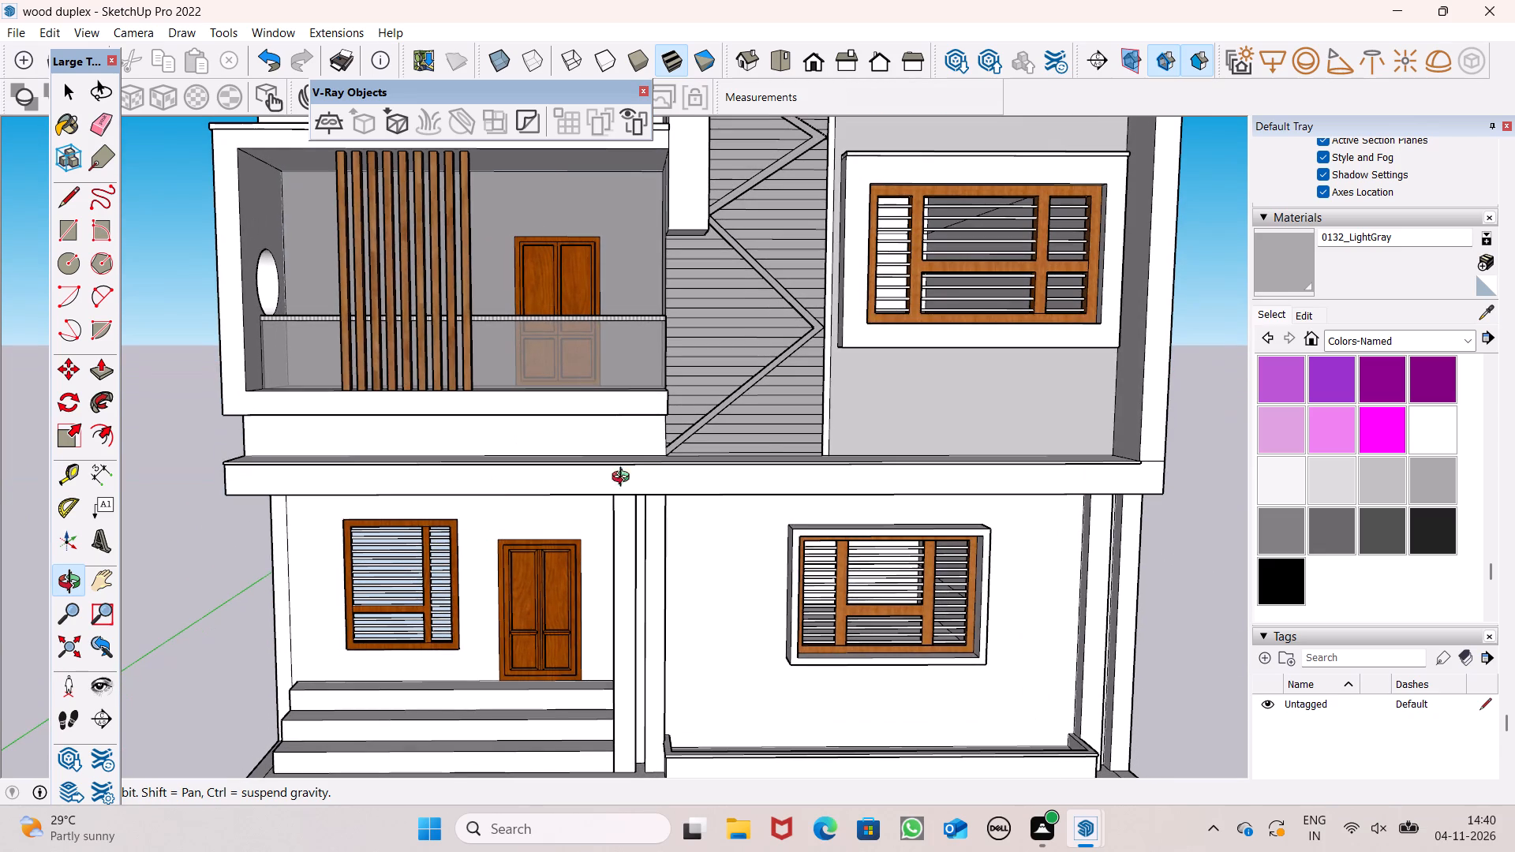
Paint the wall band directly beneath the balcony slab with 0132_LightGray.
left_click(1281, 272)
scroll(561, 425, "up", 6)
left_click(567, 428)
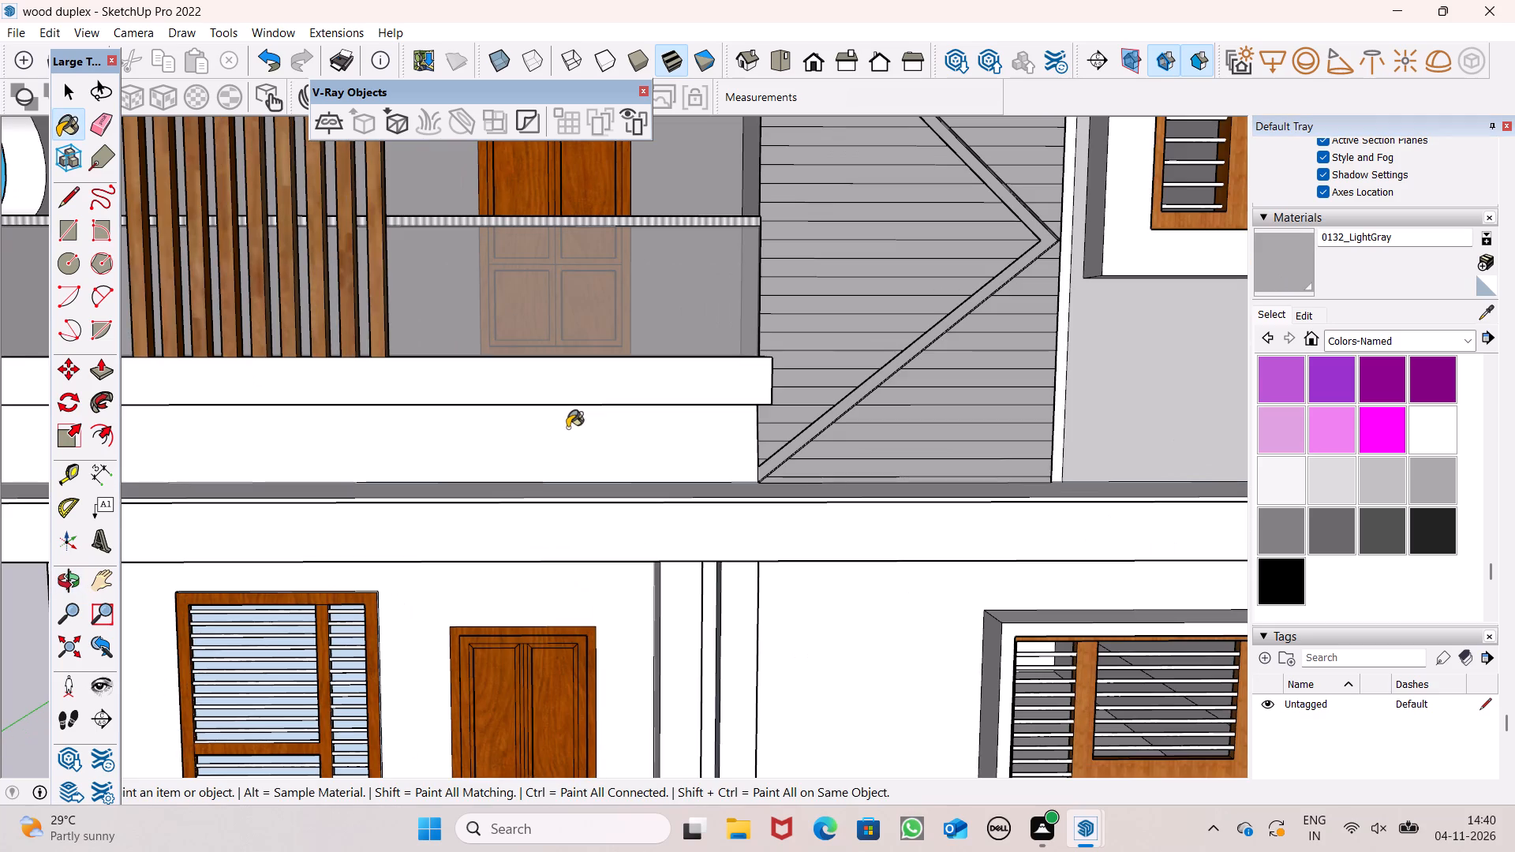
Review the facade from both sides, above and front, from the painted band under the balcony to the ground-floor window wall.
left_click(70, 578)
left_click_drag(901, 473, 672, 486)
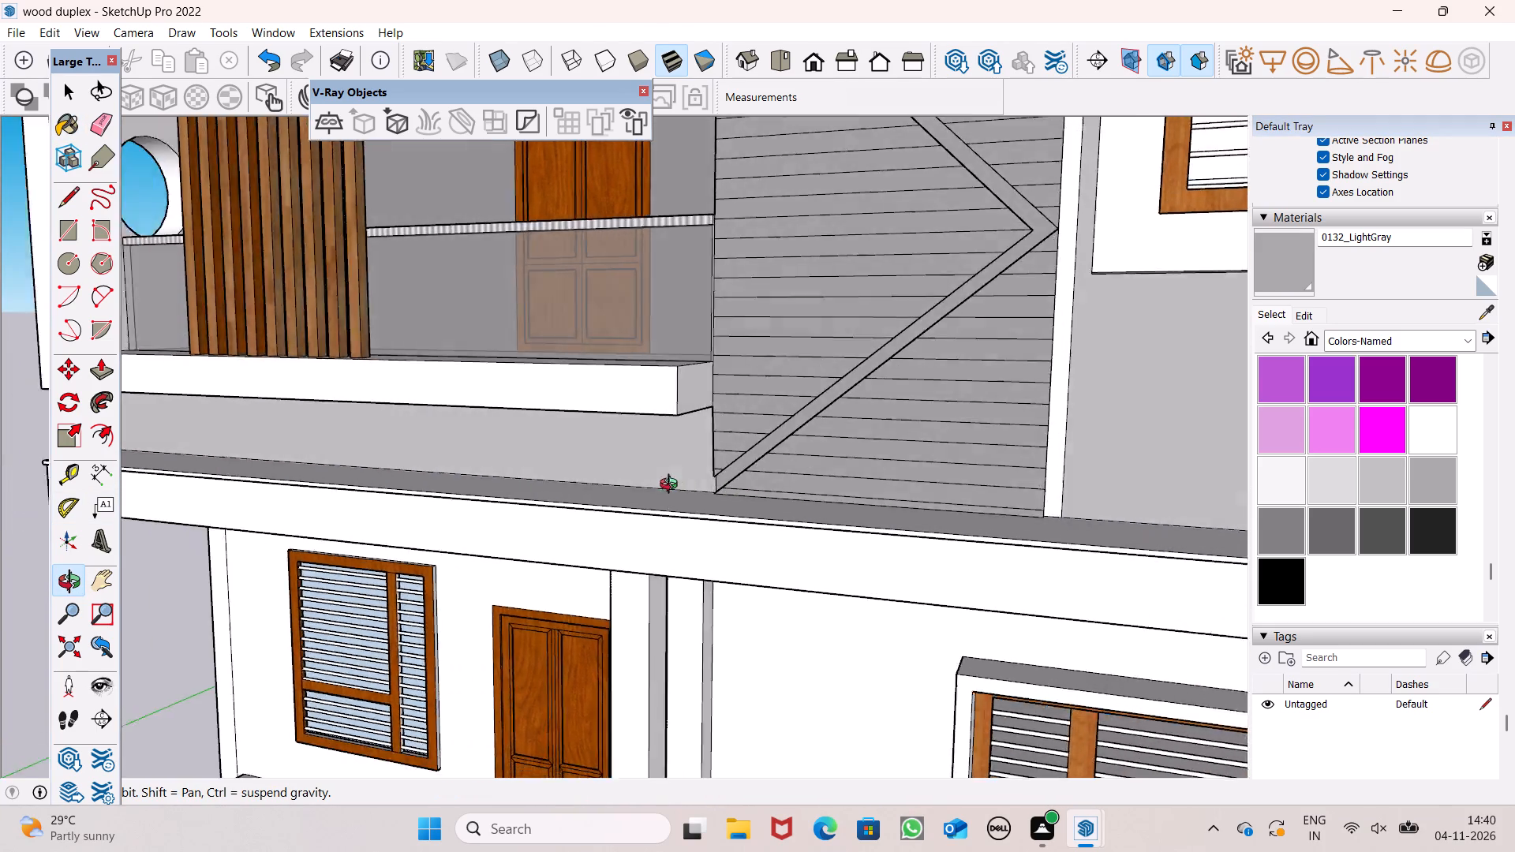
left_click_drag(672, 486, 1151, 551)
scroll(772, 344, "down", 5)
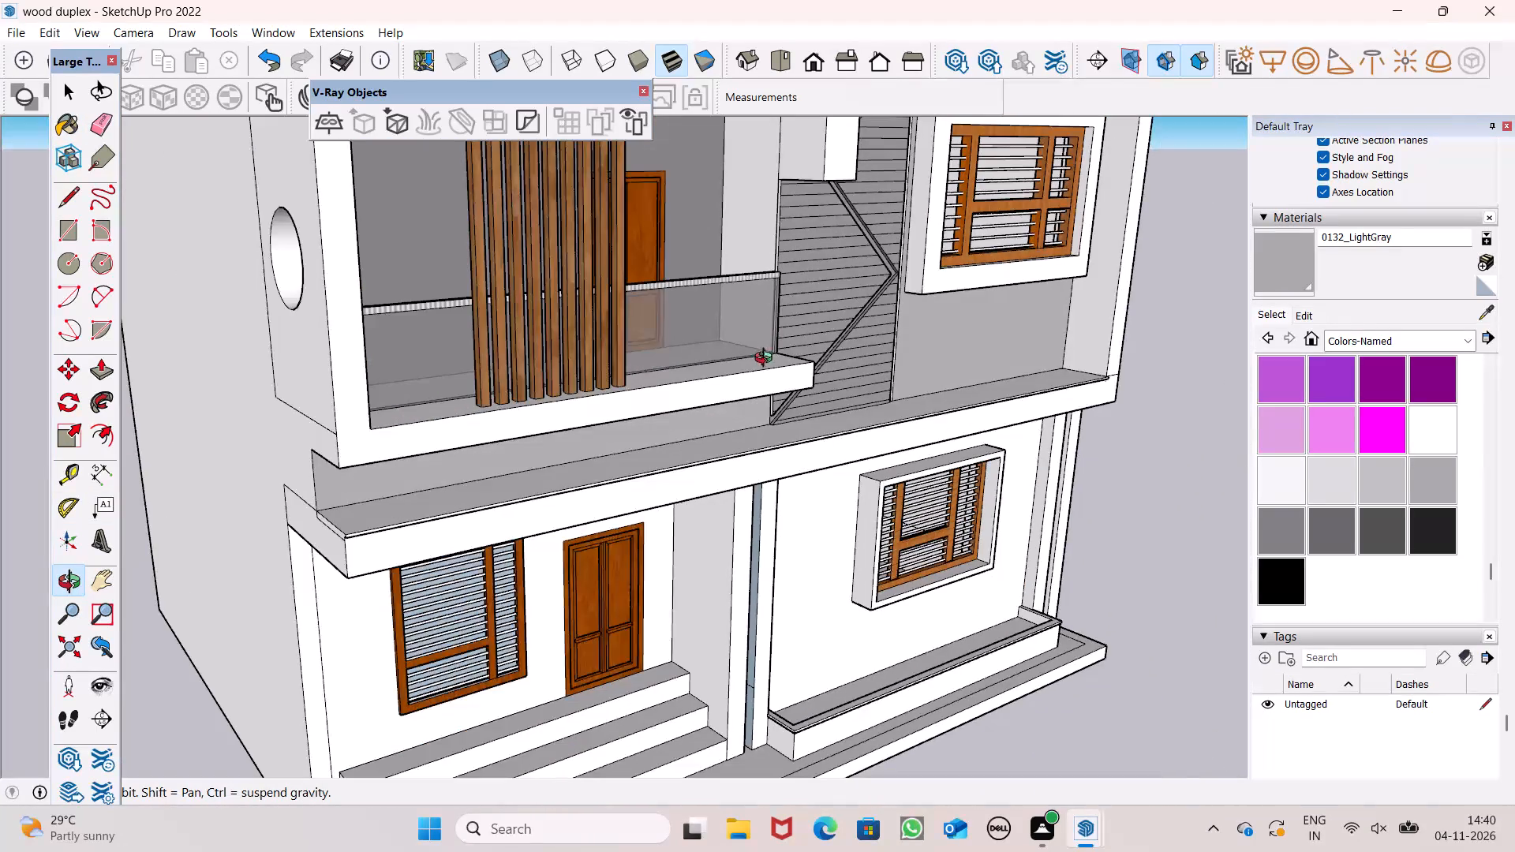
left_click_drag(715, 358, 644, 544, "shift")
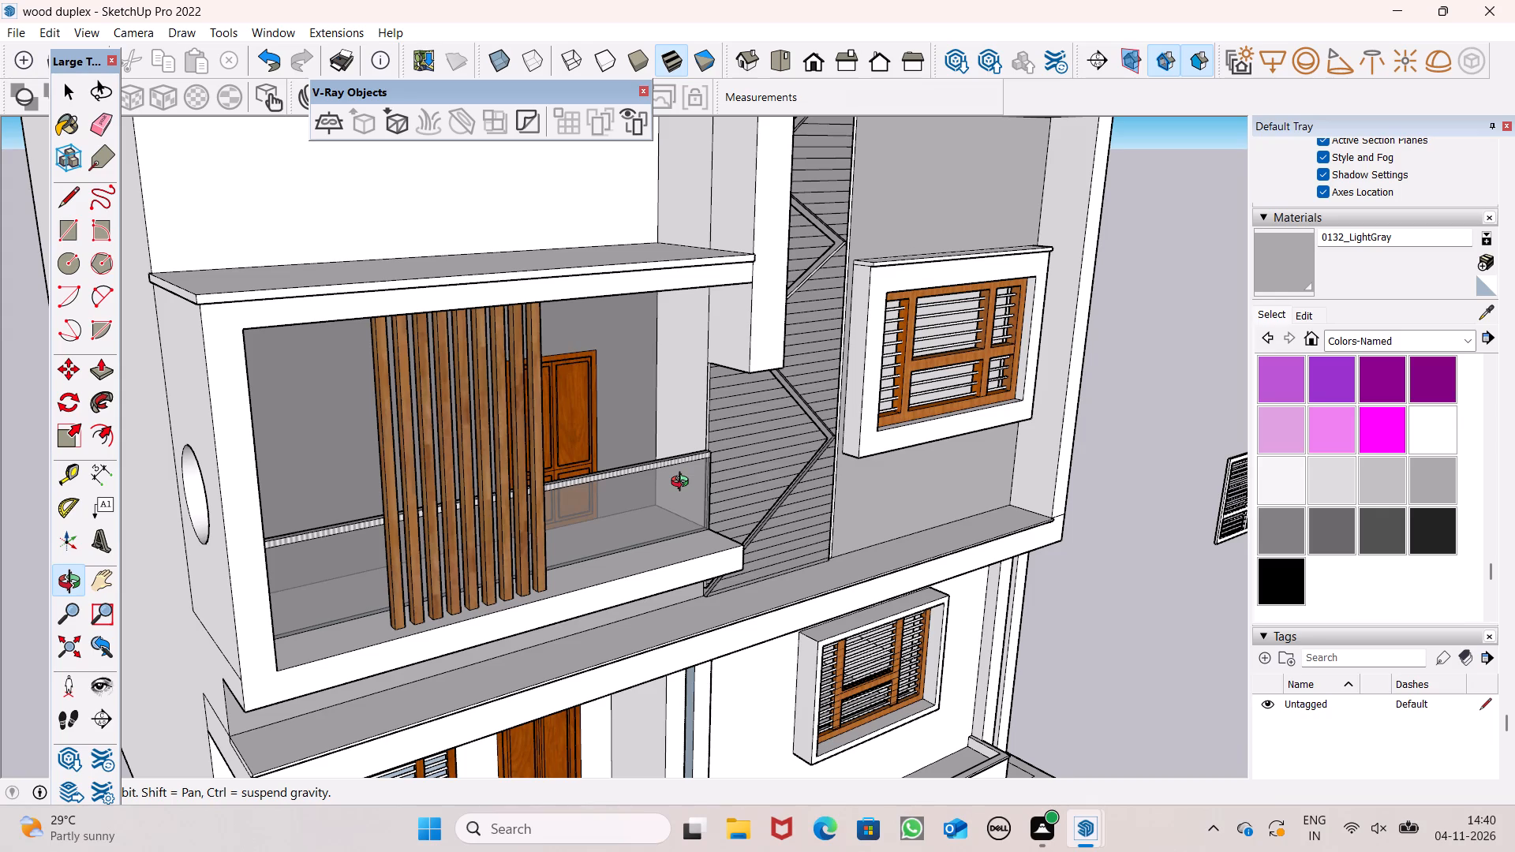
scroll(681, 435, "down", 3)
left_click_drag(608, 516, 707, 532)
scroll(294, 358, "down", 8)
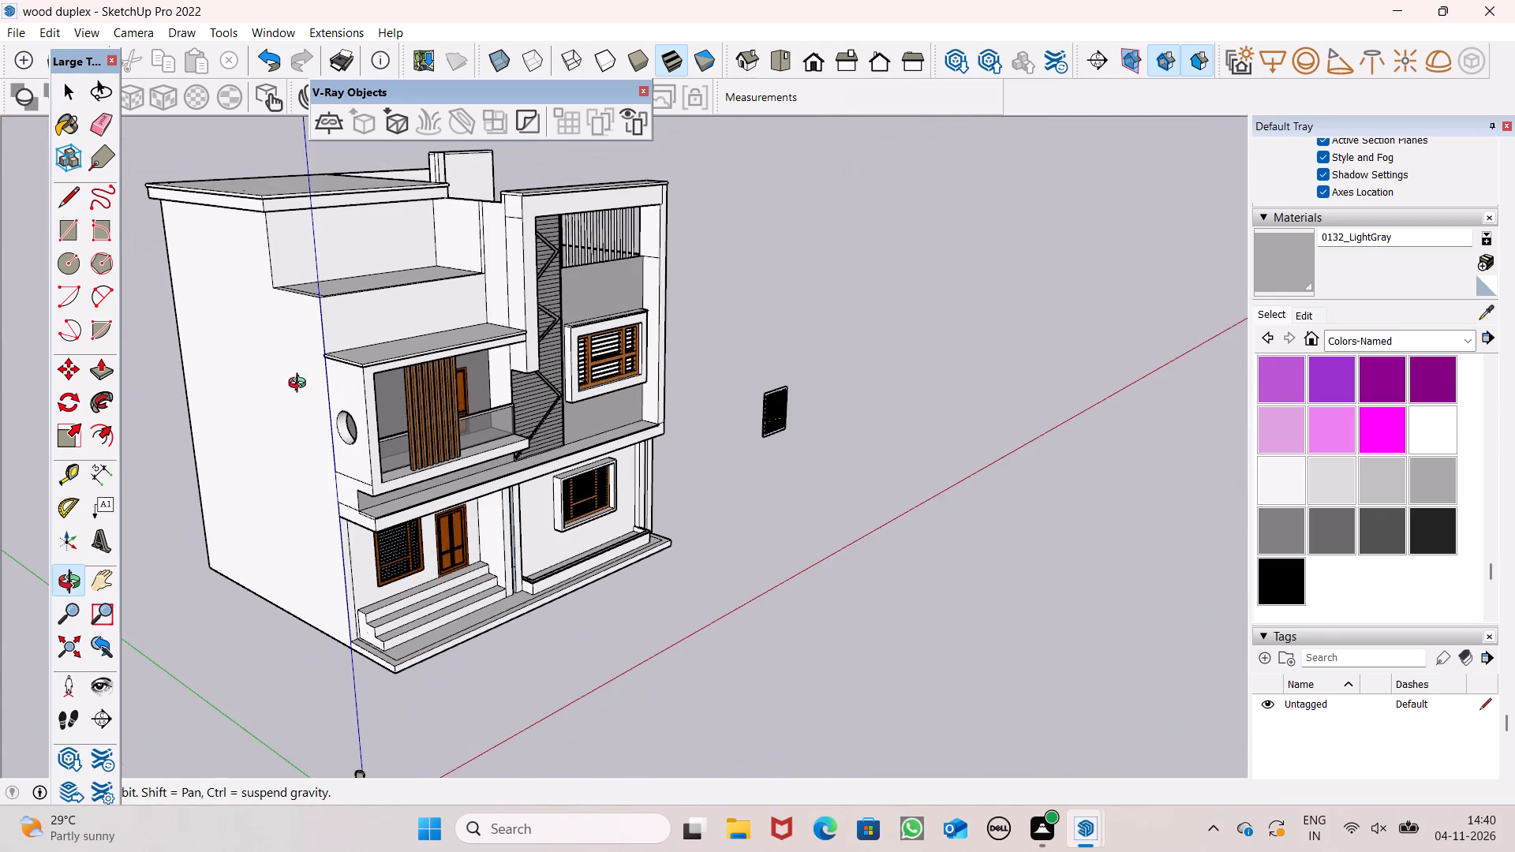
left_click_drag(510, 551, 245, 469)
scroll(448, 463, "up", 4)
left_click_drag(510, 487, 404, 682)
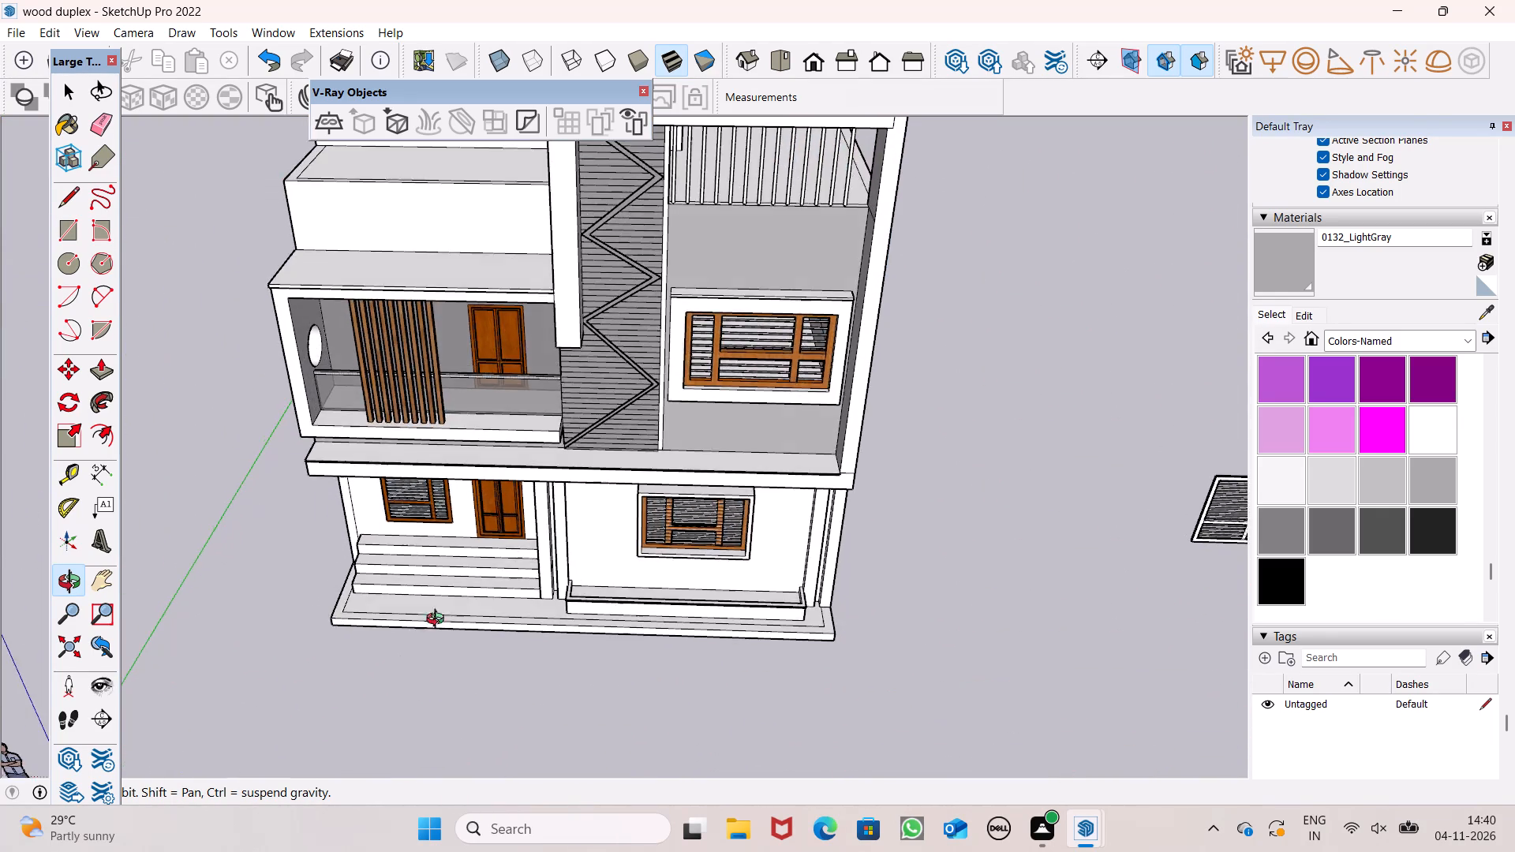
scroll(526, 541, "up", 4)
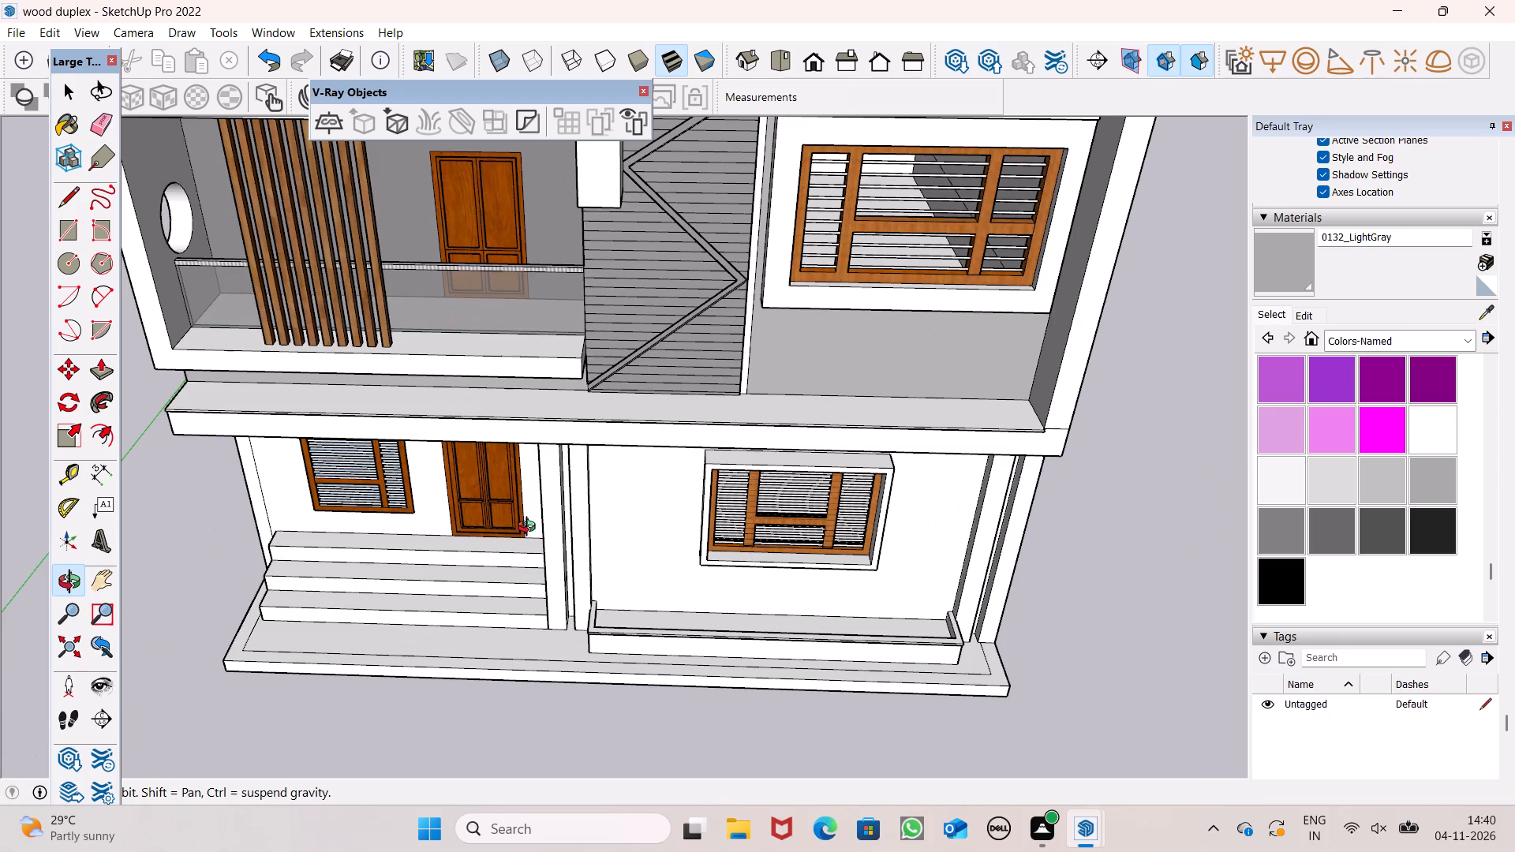
scroll(530, 529, "down", 3)
left_click_drag(514, 524, 474, 568, "shift")
left_click_drag(597, 561, 555, 415)
scroll(584, 429, "down", 5)
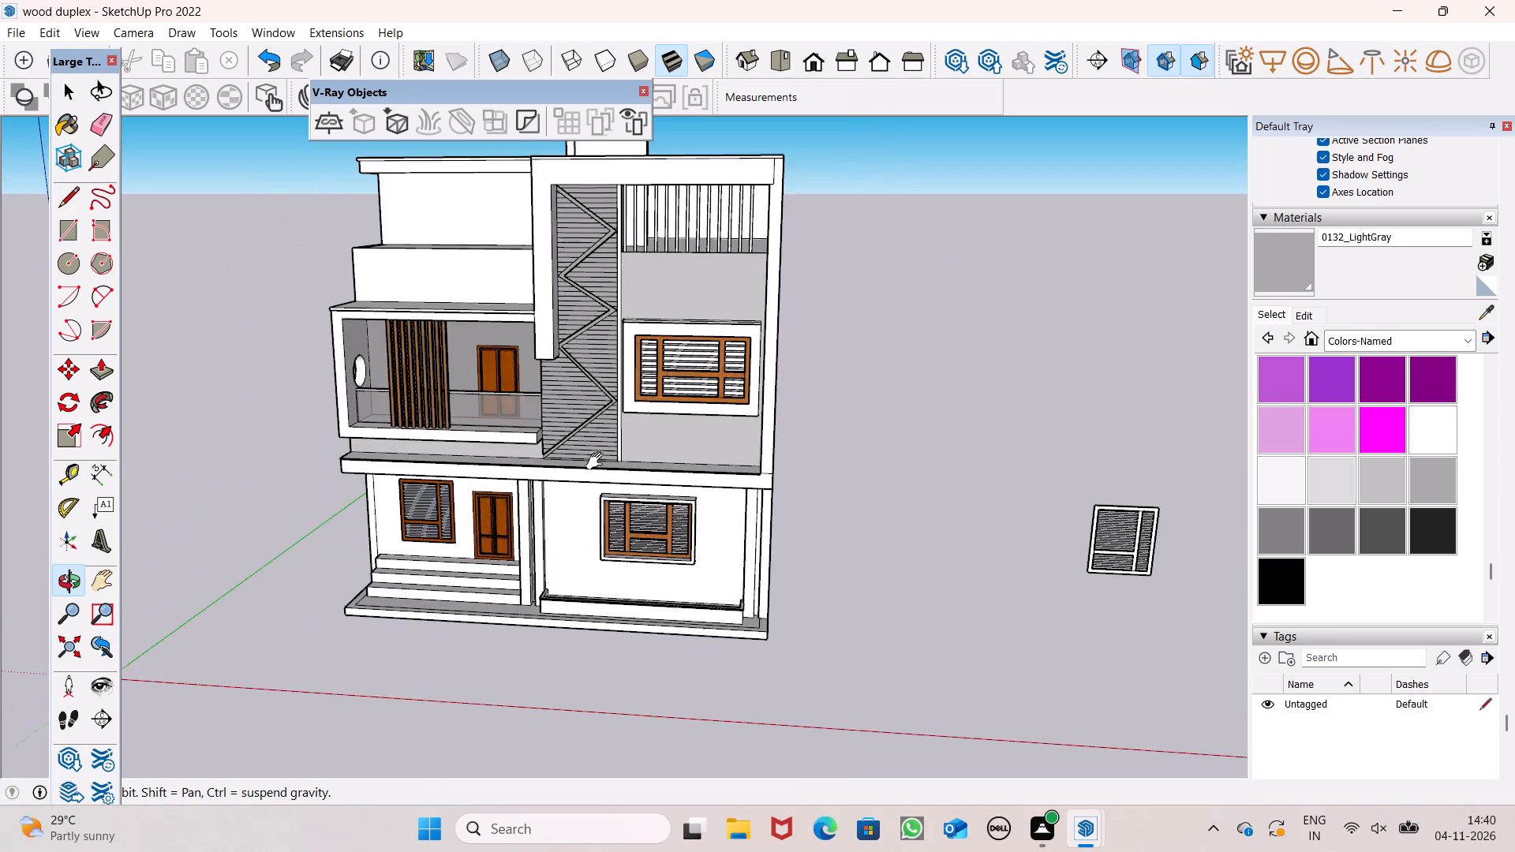
left_click_drag(798, 506, 883, 599, "shift")
scroll(728, 566, "up", 4)
left_click_drag(723, 566, 816, 609, "shift")
scroll(694, 588, "up", 2)
left_click_drag(656, 621, 589, 439)
left_click_drag(608, 622, 608, 570)
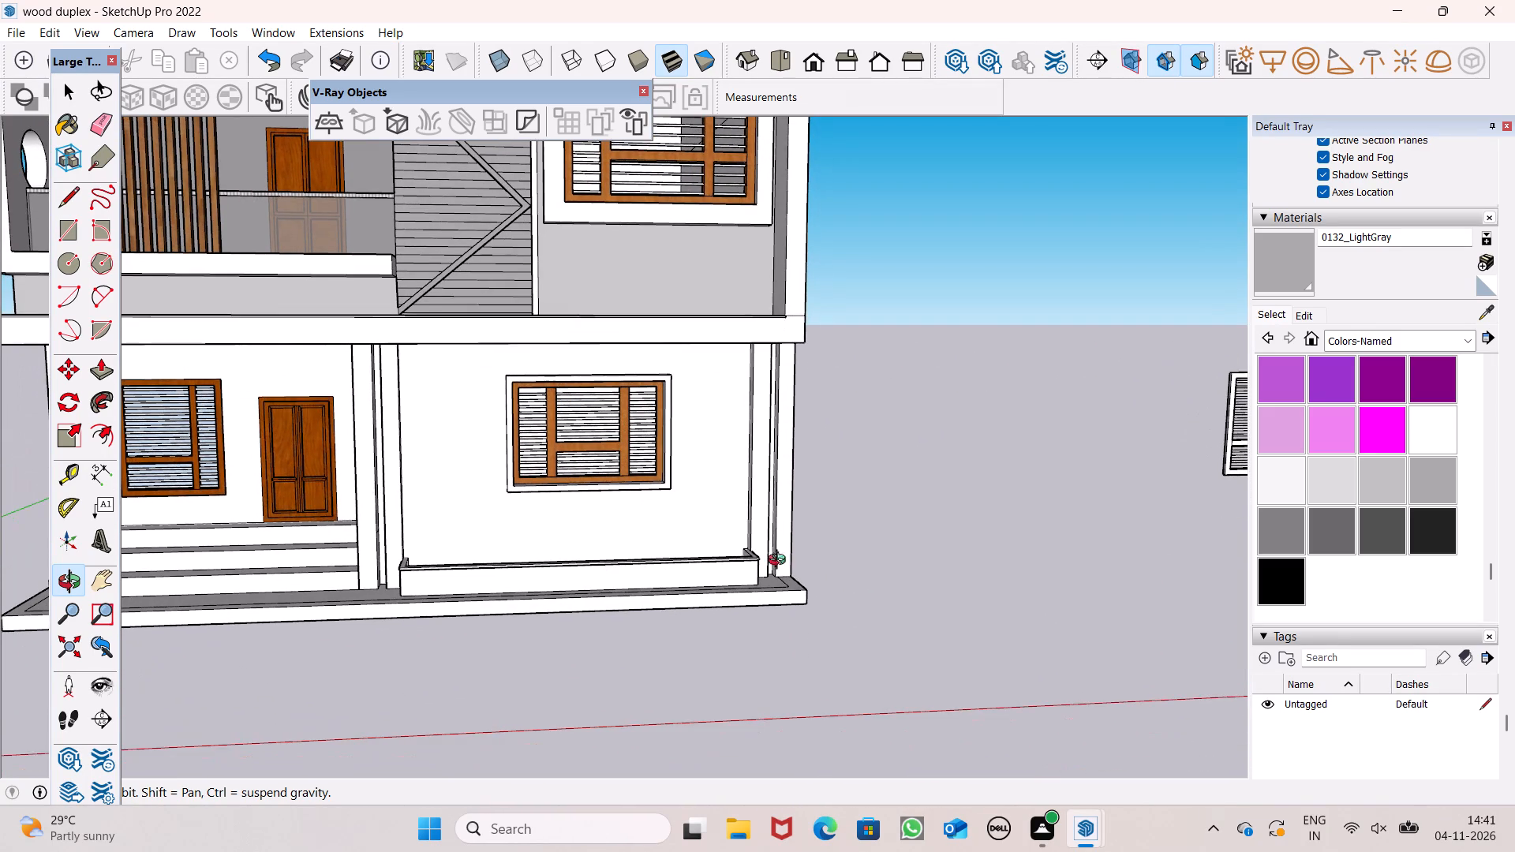
Paint the front and stair-side end faces of the low planter wall below the ground-floor window with 0110_LightSlateGray.
scroll(1378, 476, "up", 3)
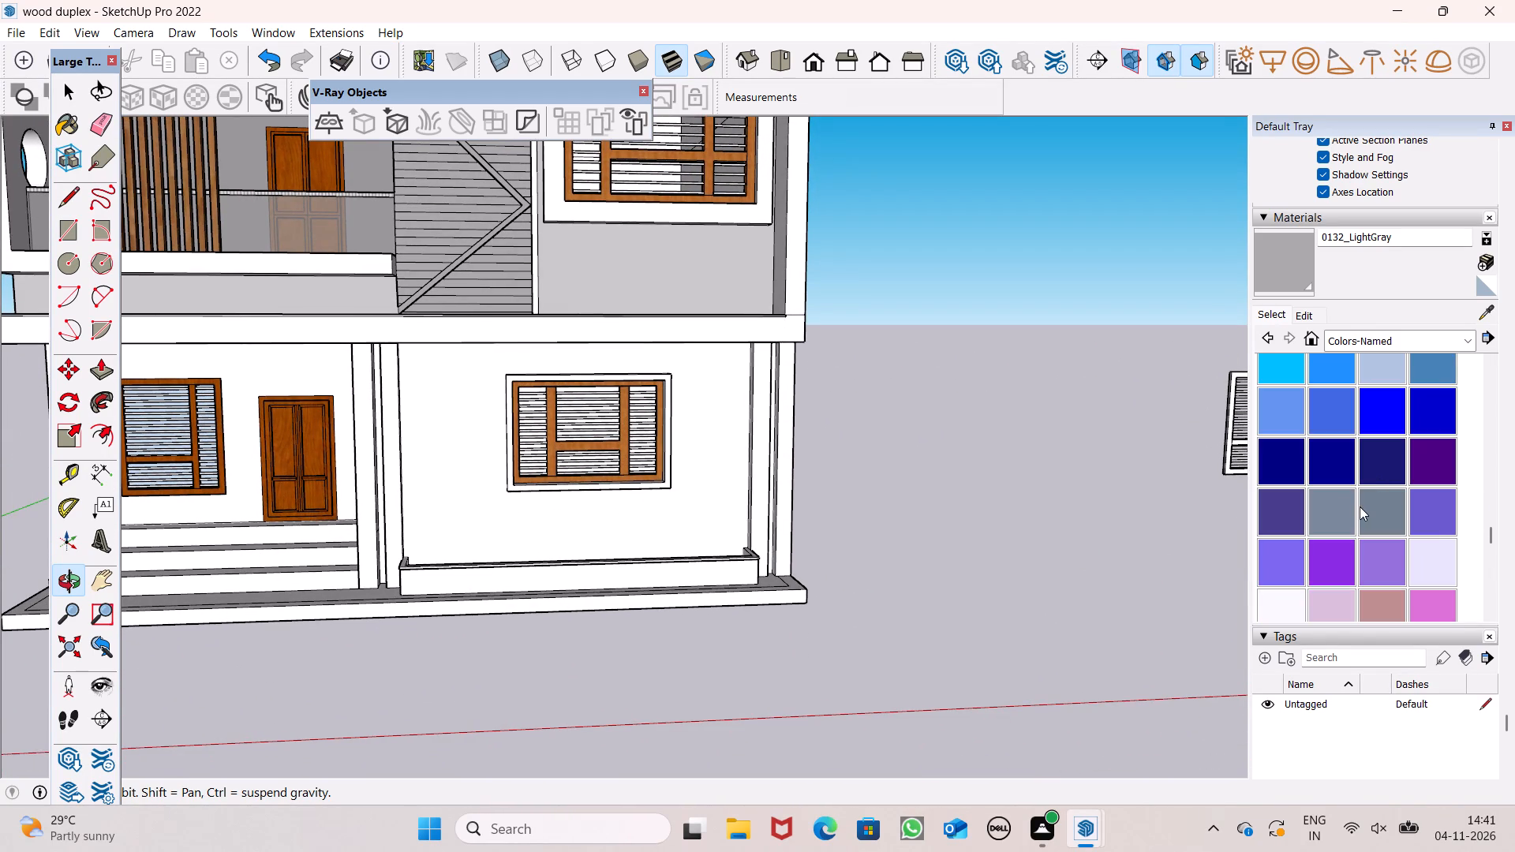
scroll(1360, 506, "up", 1)
scroll(1360, 506, "down", 1)
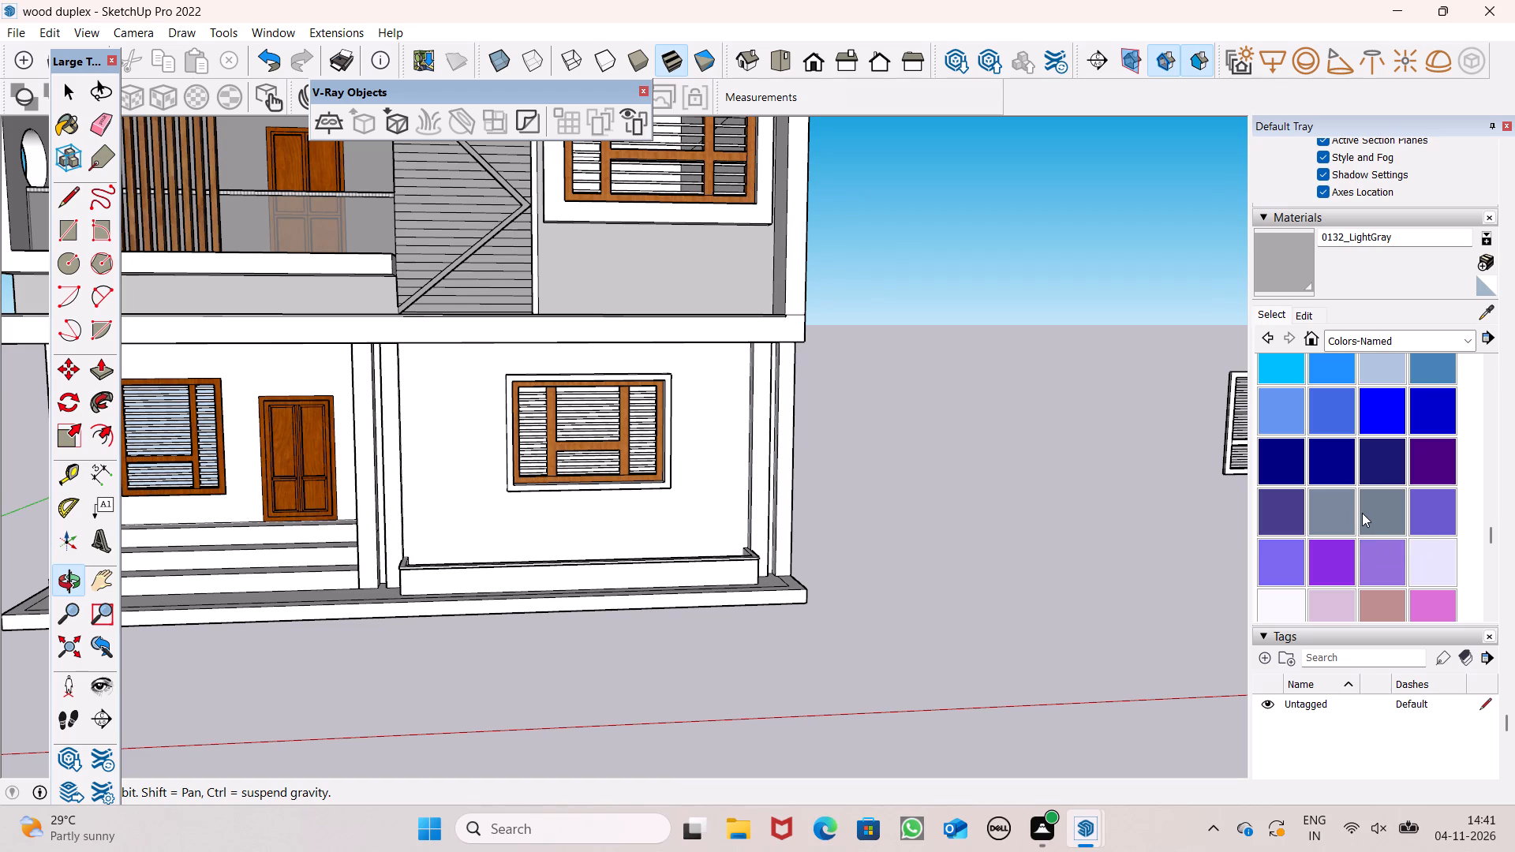
left_click(1348, 512)
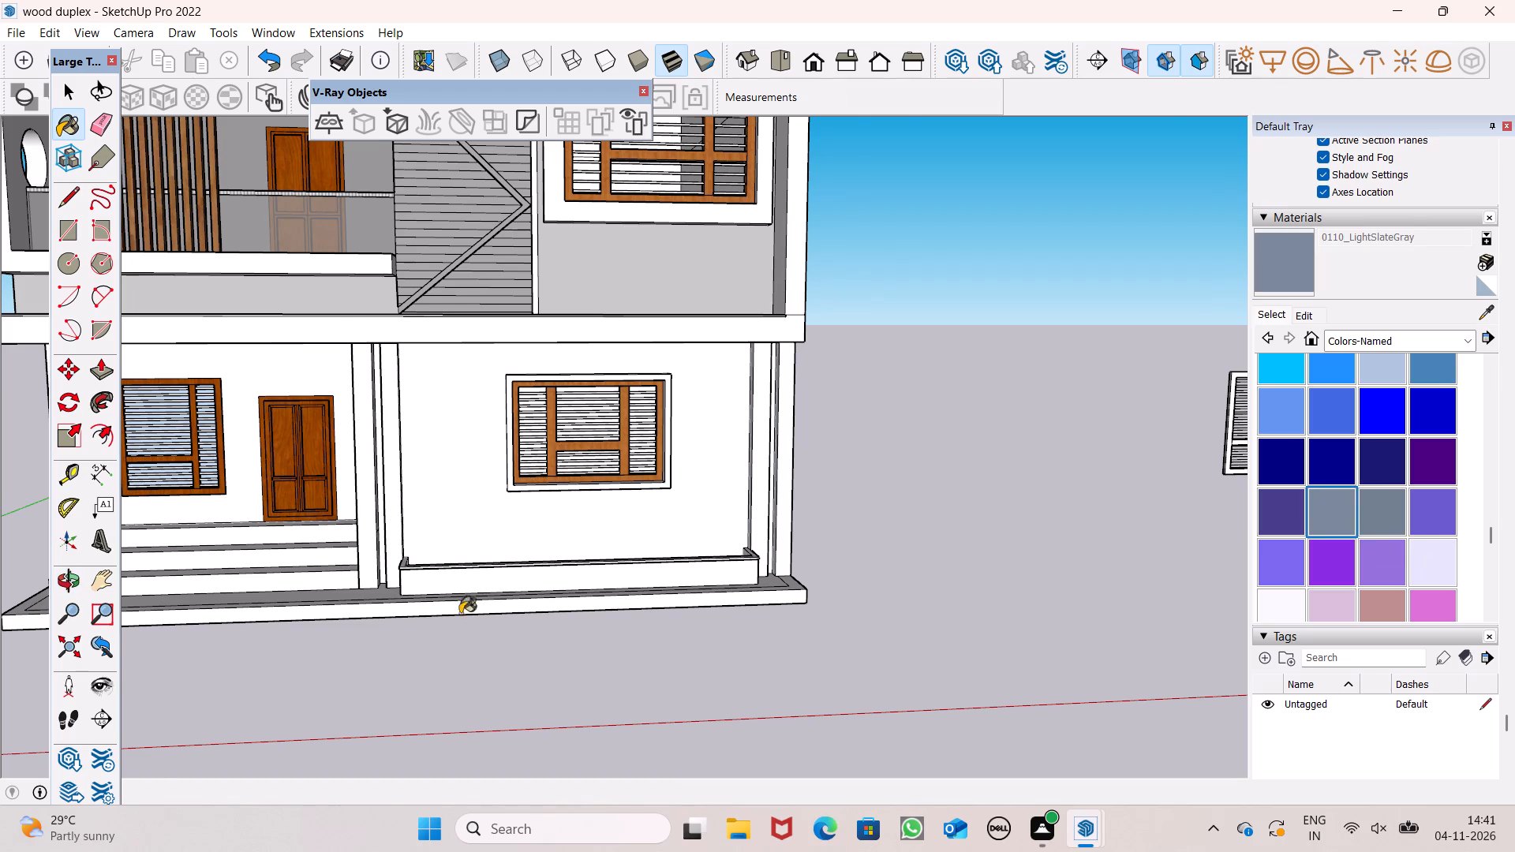
scroll(339, 596, "up", 16)
left_click(578, 622)
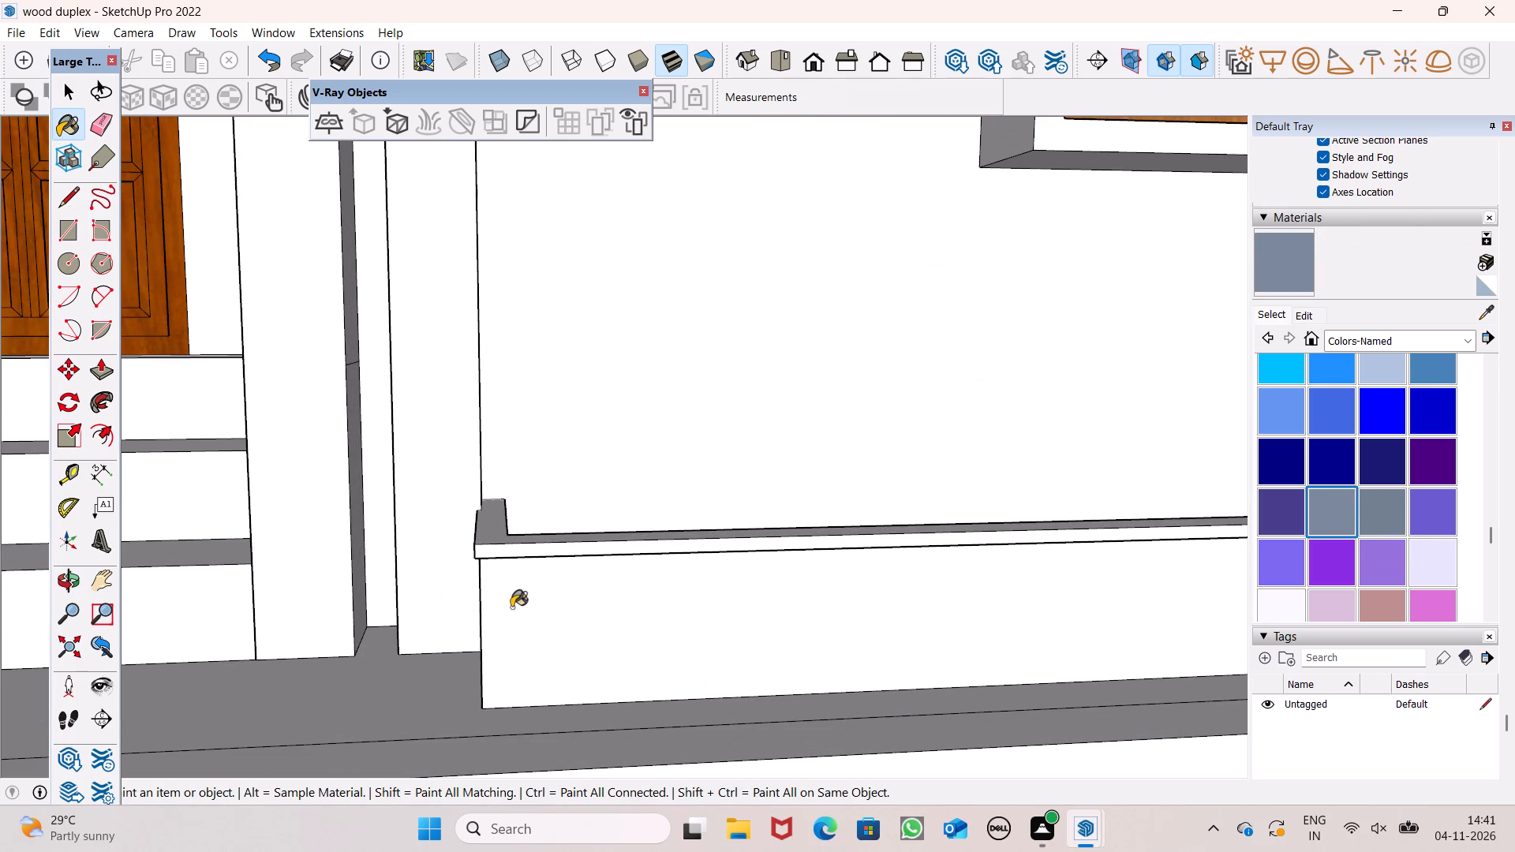
scroll(455, 590, "up", 13)
left_click(567, 568)
Paint the planter wall's coping at the stair-side corner with 0110_LightSlateGray, covering its underside, front, end and top faces.
scroll(553, 435, "up", 5)
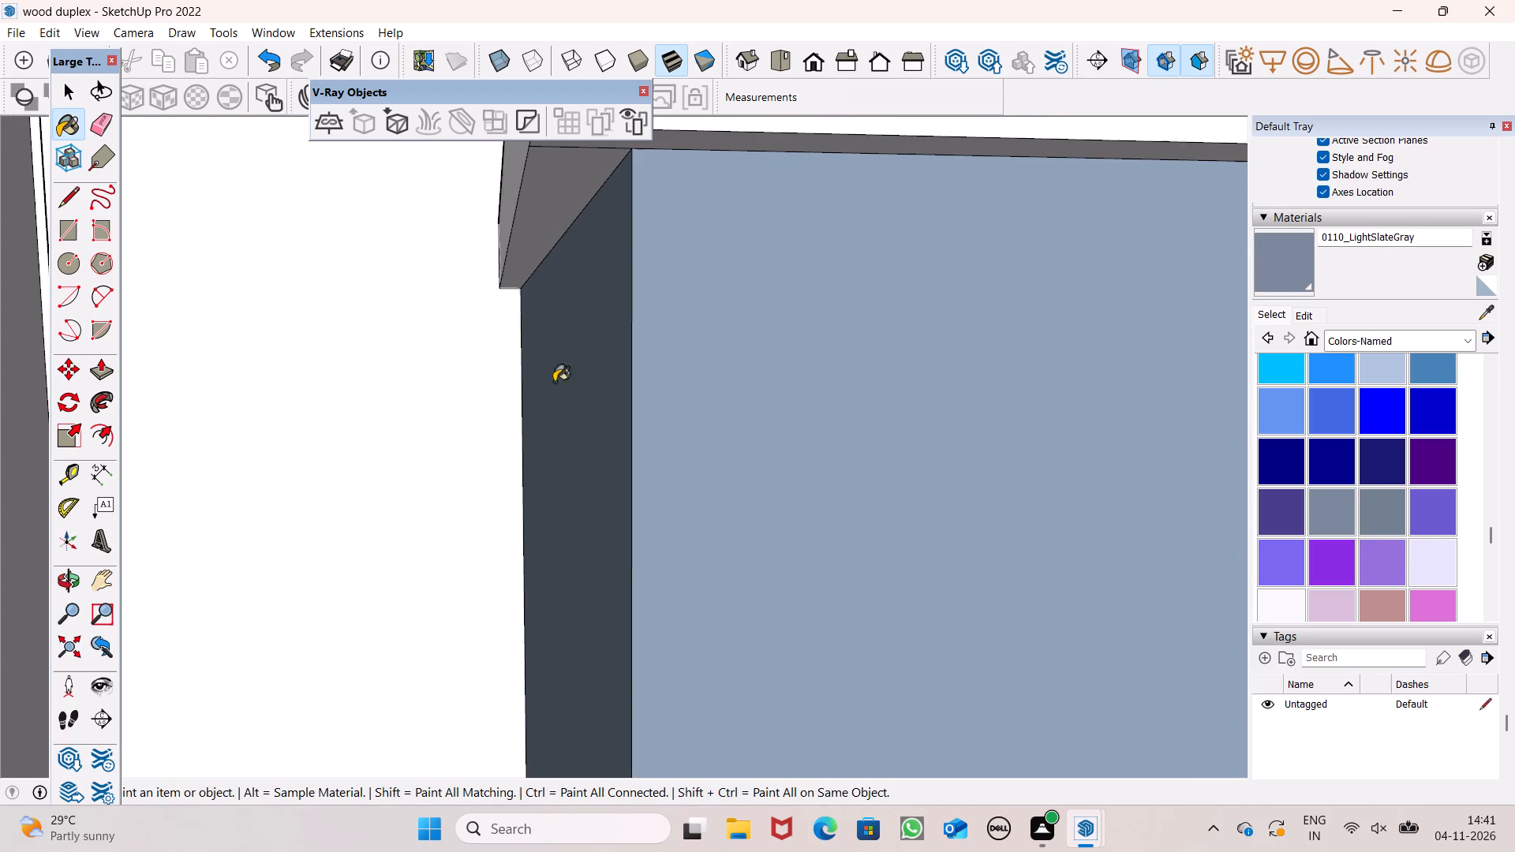
left_click(567, 193)
scroll(552, 497, "up", 1)
scroll(552, 497, "down", 1)
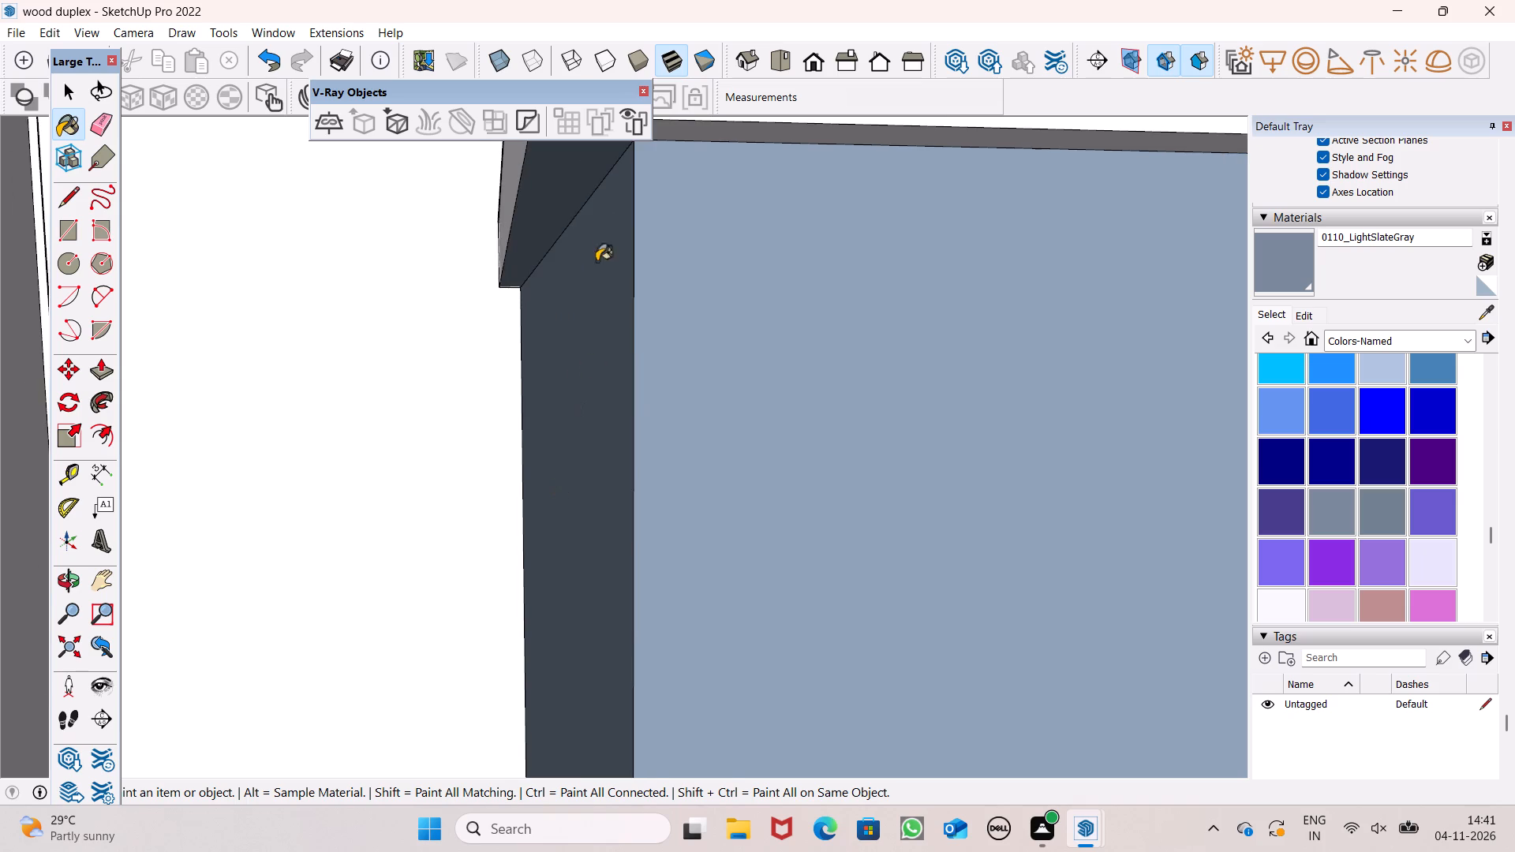
scroll(522, 404, "up", 1)
scroll(521, 420, "down", 2)
scroll(600, 247, "up", 11)
left_click(607, 225)
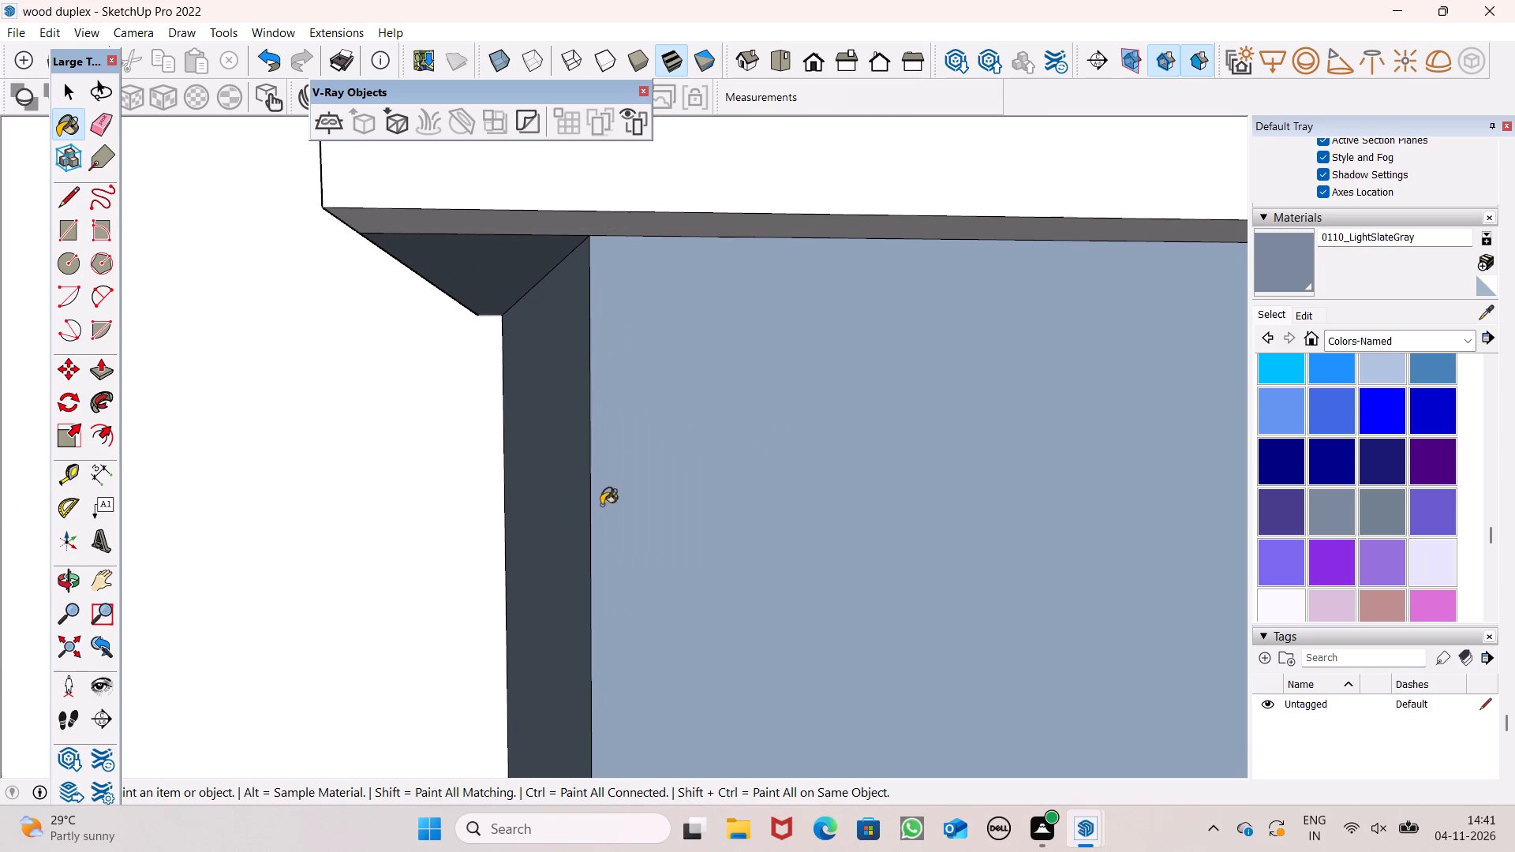
scroll(589, 565, "down", 15)
left_click(582, 456)
left_click(535, 423)
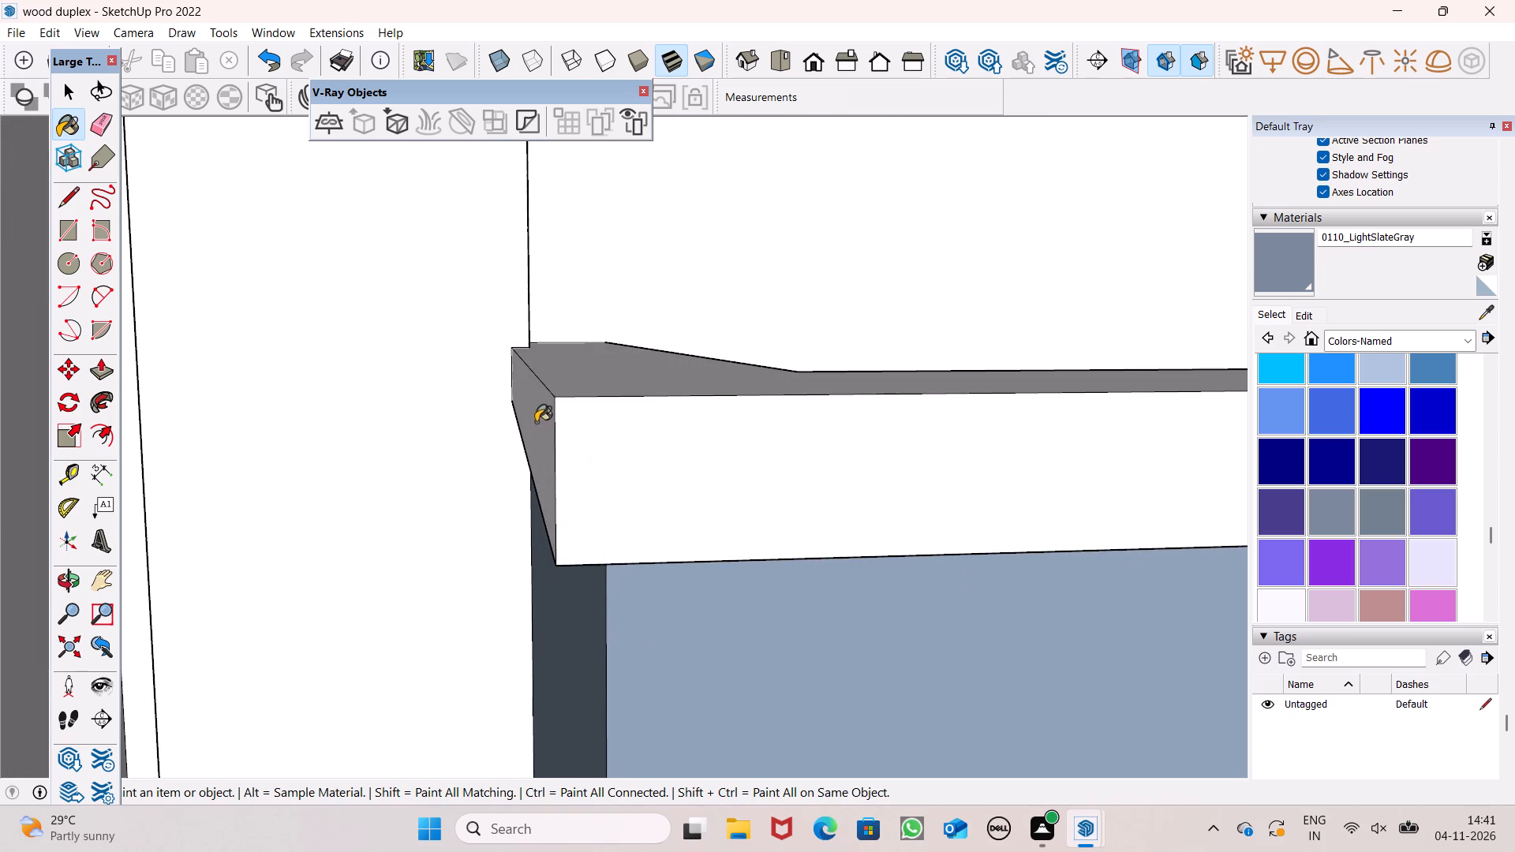
left_click(589, 383)
scroll(0, 503, "down", 12)
scroll(132, 507, "up", 1)
scroll(260, 483, "down", 9)
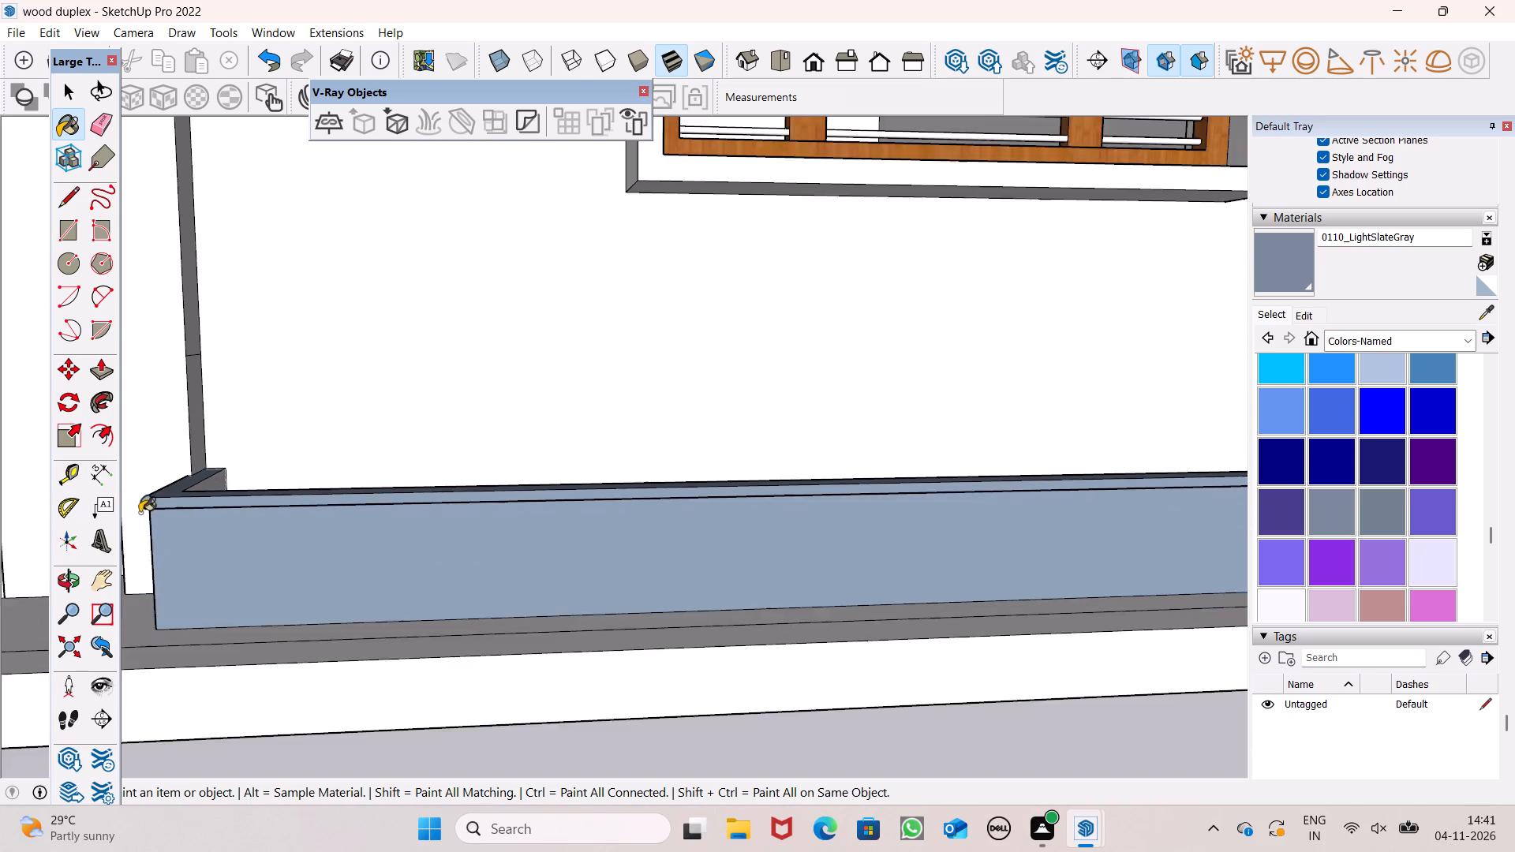
Paint the inner face of the planter wall's short return at the end away from the stairs with 0110_LightSlateGray.
scroll(140, 513, "down", 8)
scroll(982, 495, "up", 9)
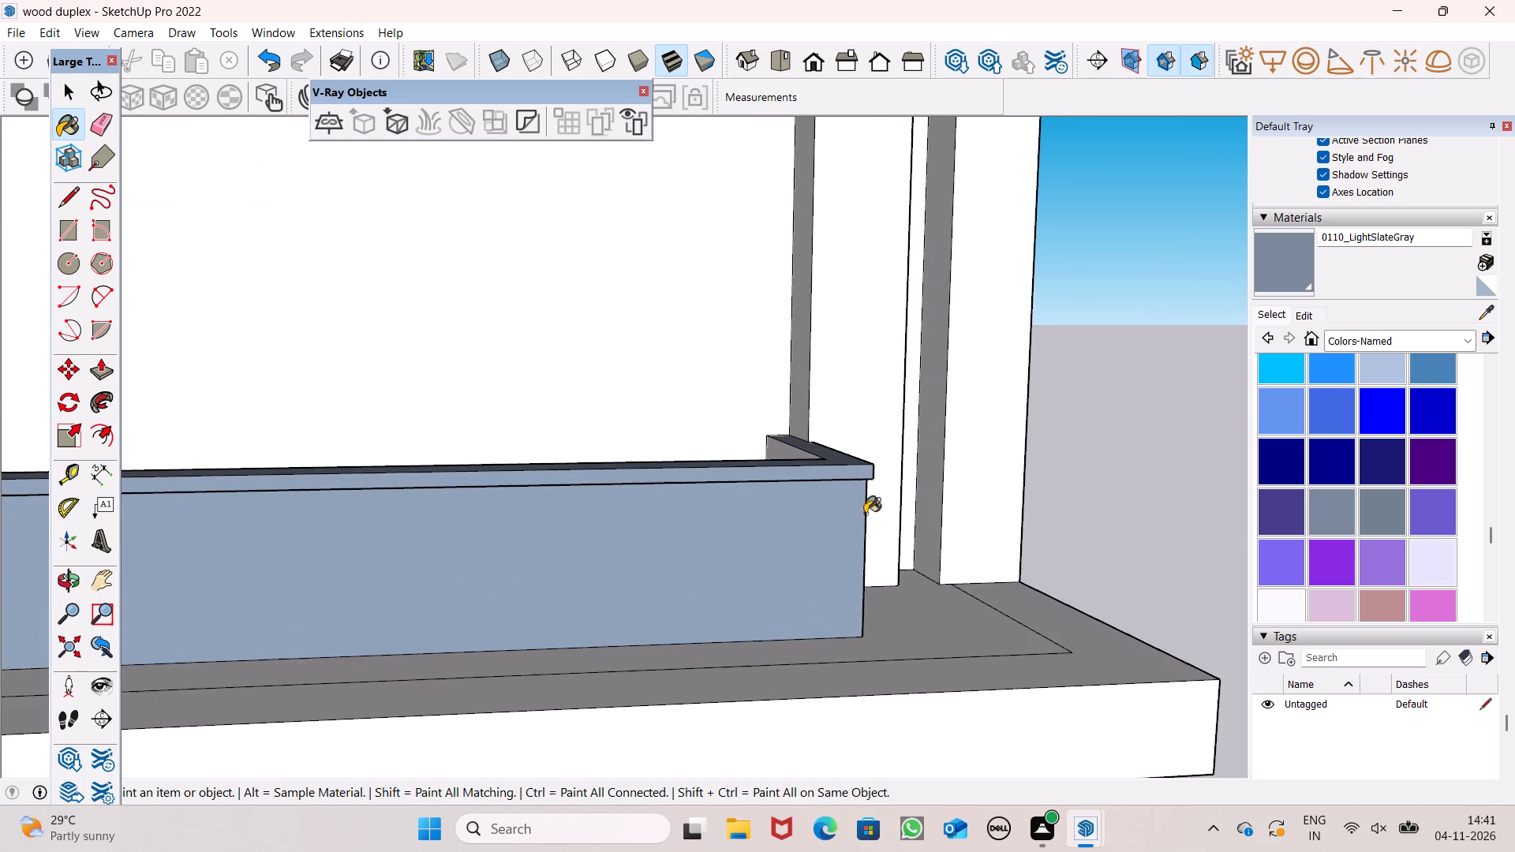
scroll(783, 443, "up", 7)
left_click(808, 460)
Erase the short dividing edge under the coping at the planter wall's outer corner, away from the stairs.
key("o")
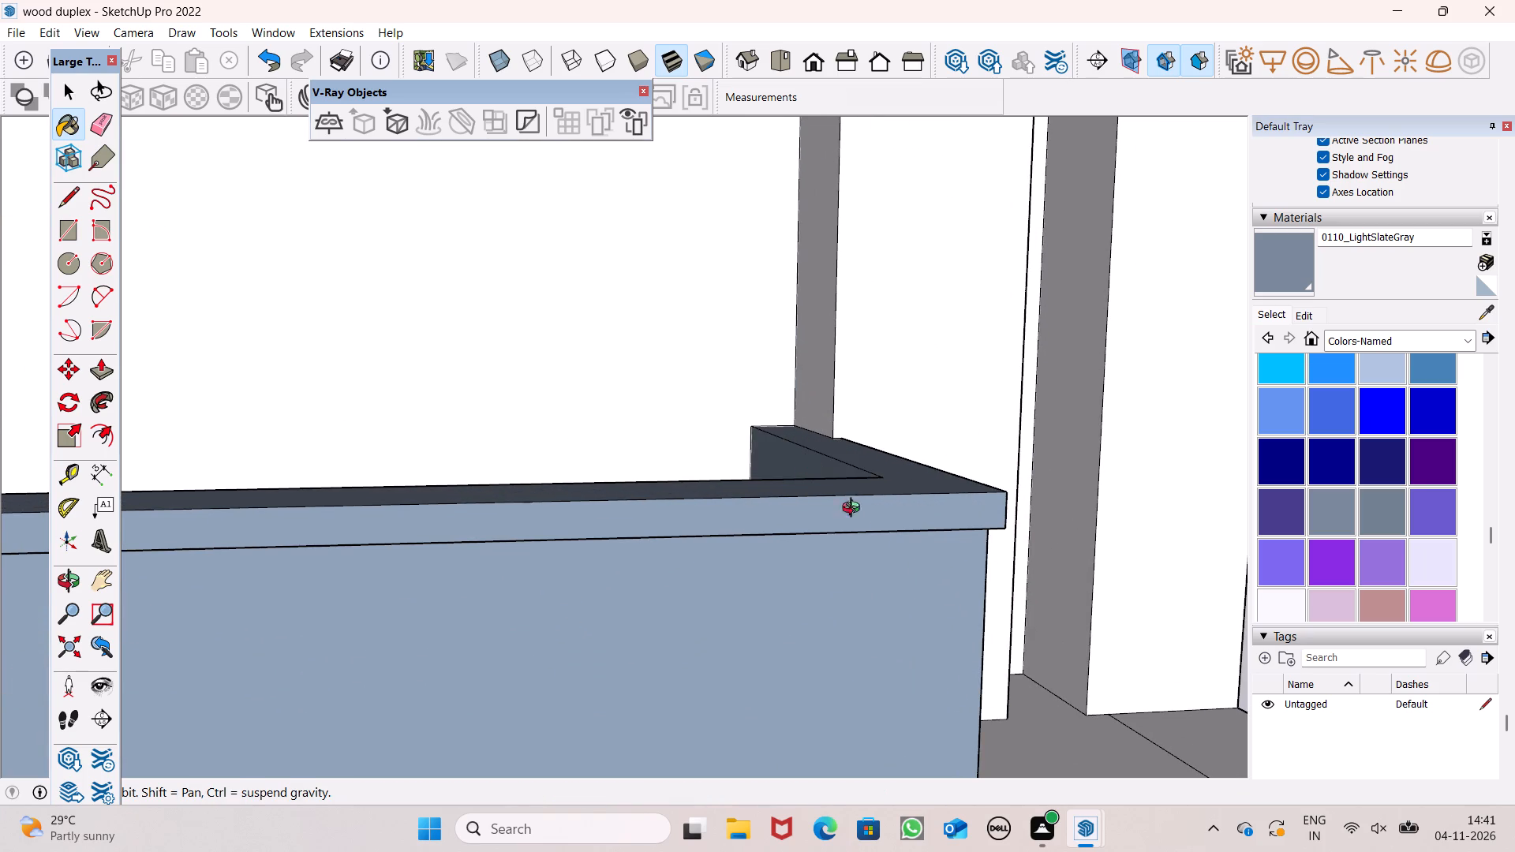
left_click_drag(890, 615, 651, 574)
scroll(657, 540, "down", 5)
left_click_drag(656, 543, 795, 610, "shift")
left_click_drag(801, 617, 747, 432)
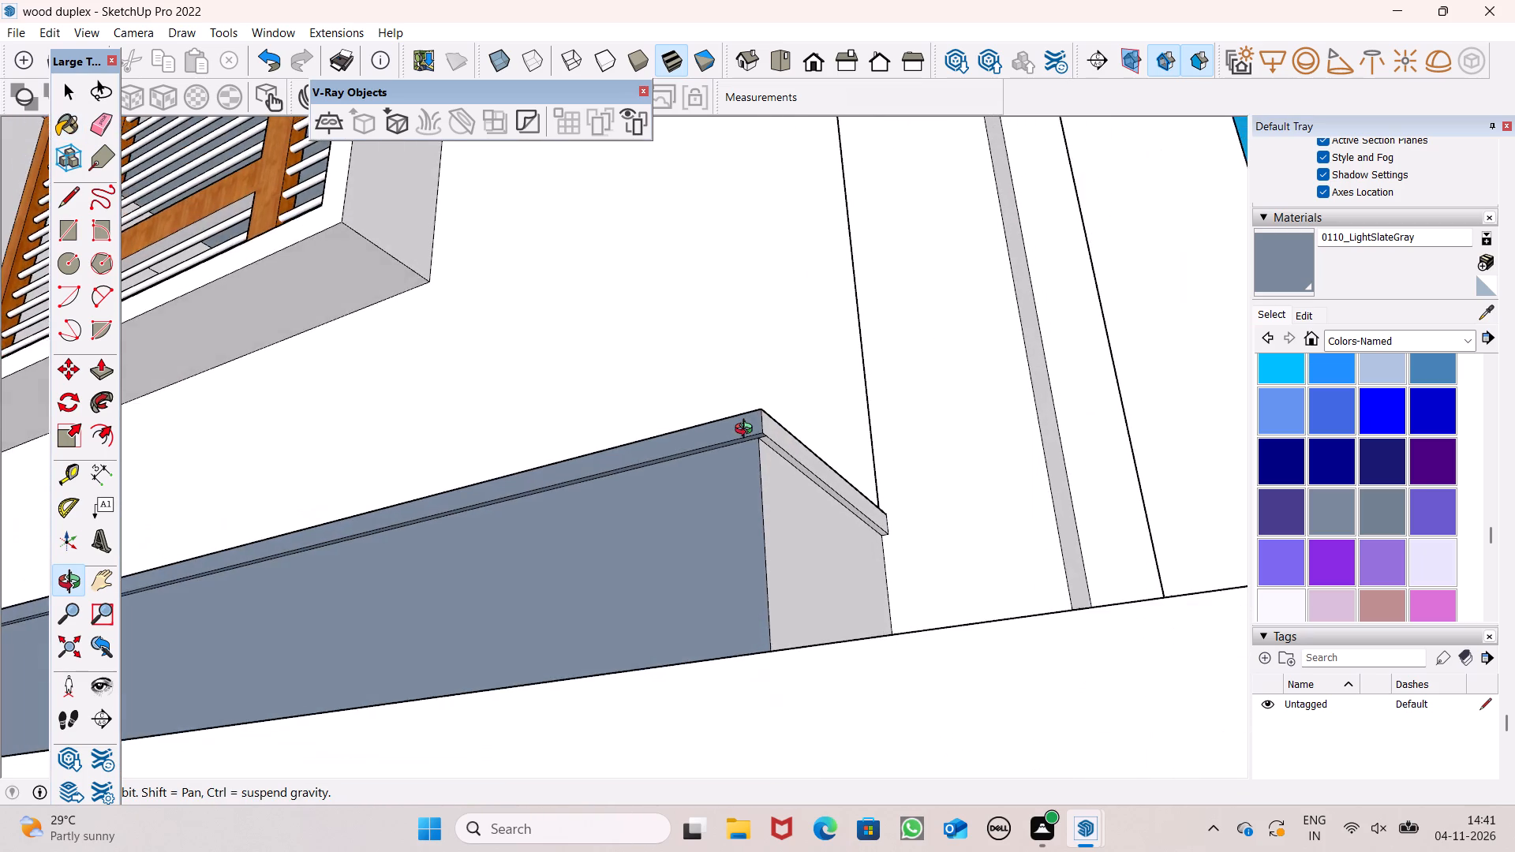
scroll(747, 431, "up", 6)
left_click_drag(768, 440, 766, 473, "shift")
left_click_drag(776, 454, 782, 428)
scroll(787, 448, "up", 8)
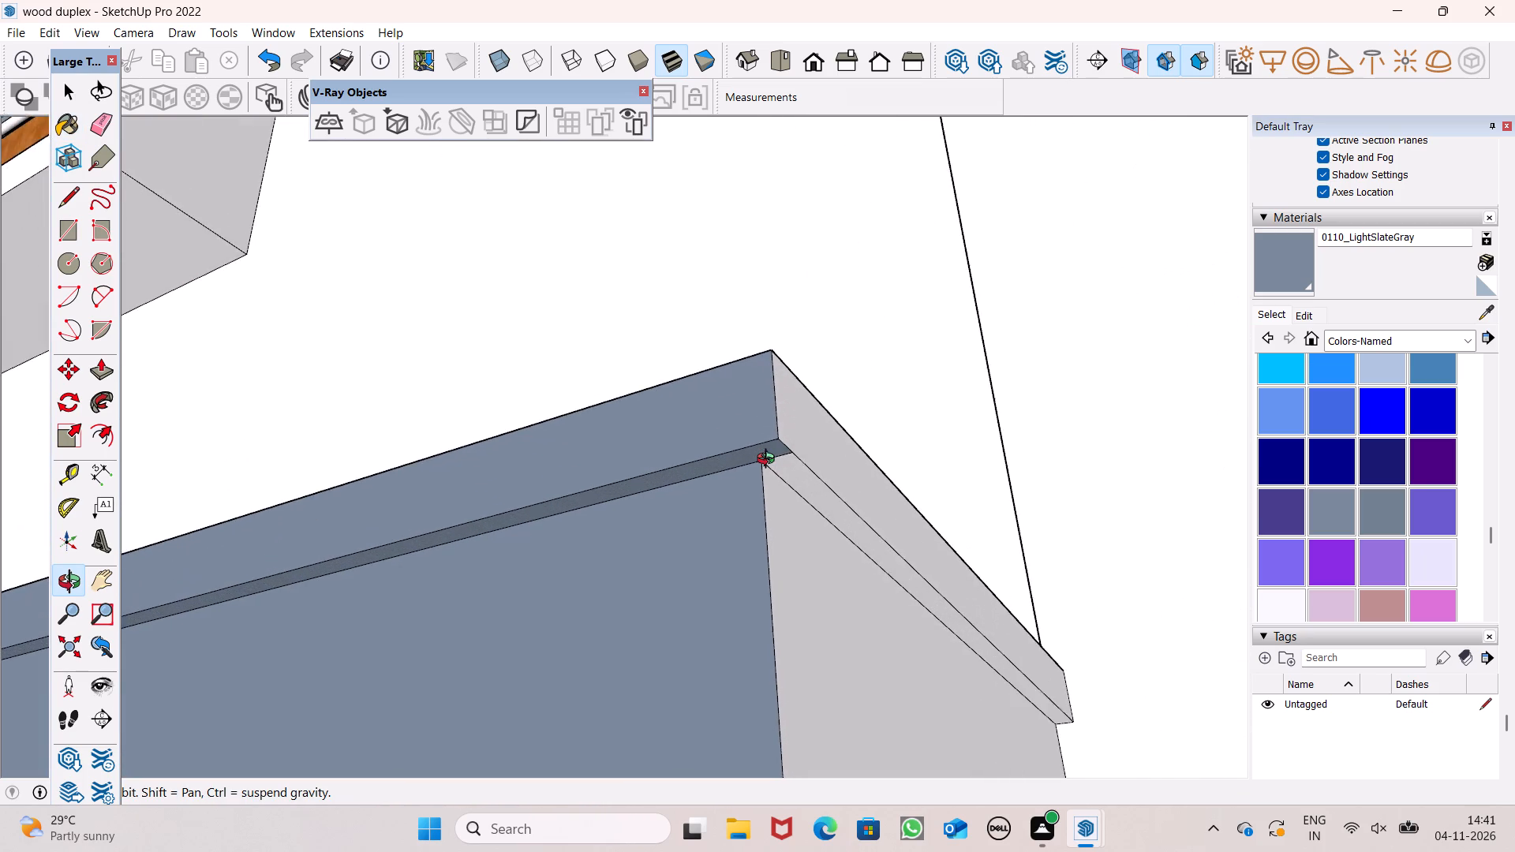
scroll(769, 461, "up", 8)
key("e")
scroll(778, 449, "up", 3)
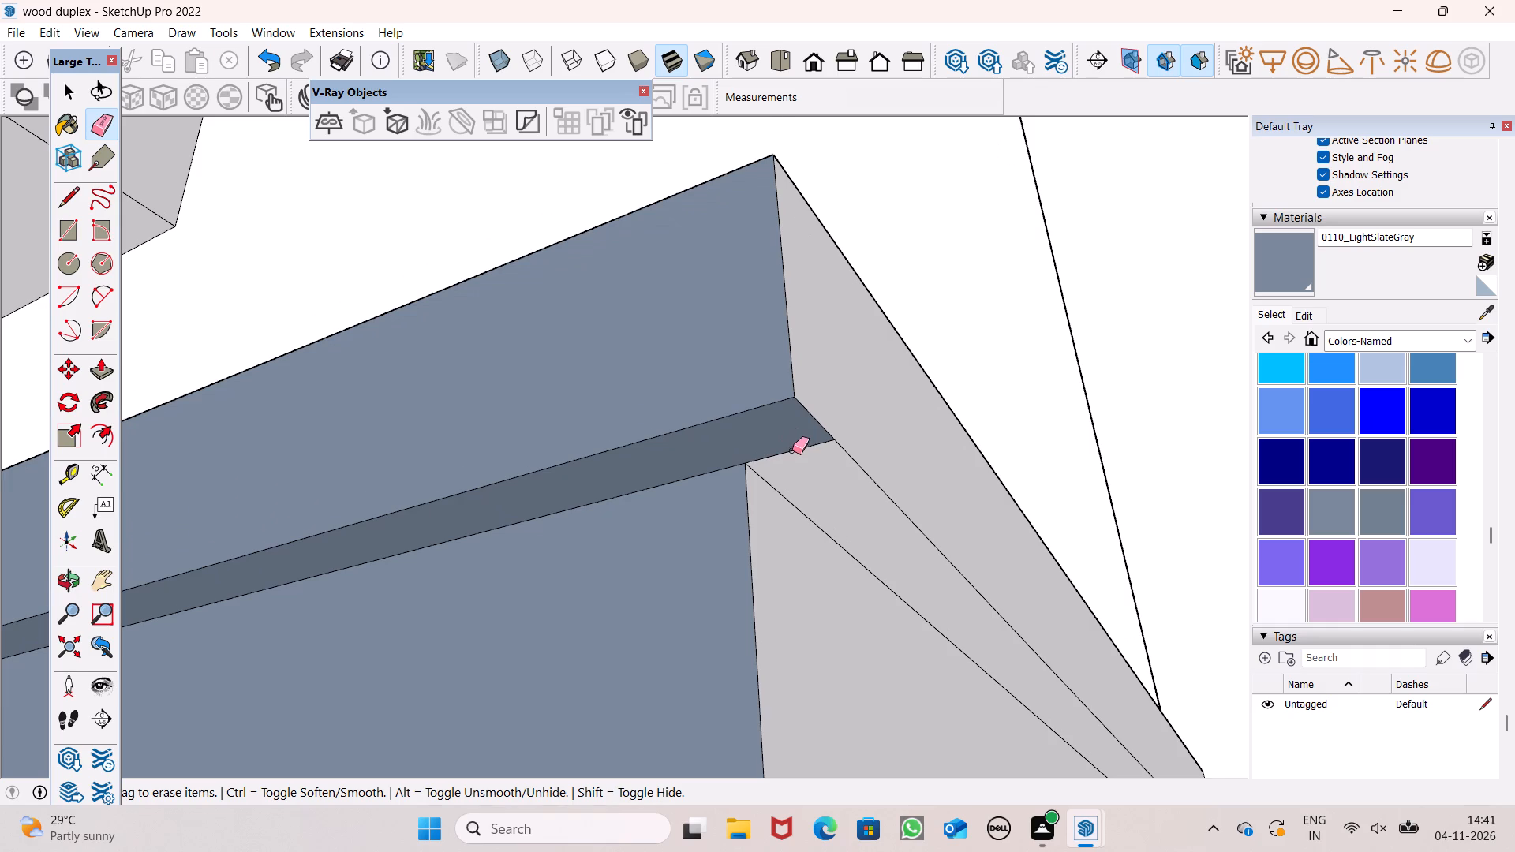
left_click(792, 450)
Paint the planter wall's end face and coping edge on the side away from the stairs with 0110_LightSlateGray.
left_click(1262, 275)
left_click(883, 439)
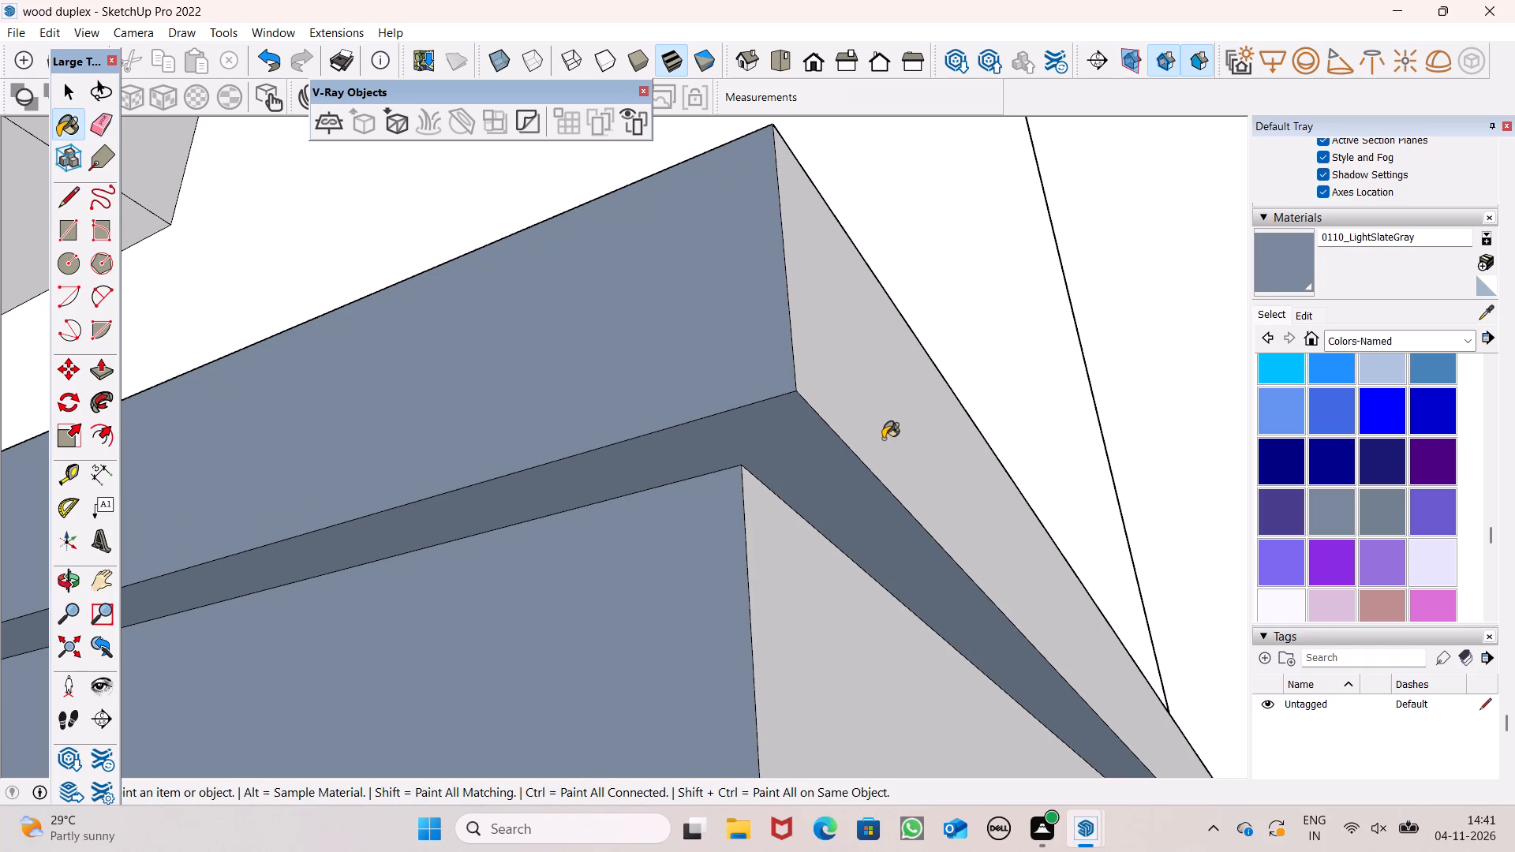
left_click(847, 549)
left_click(815, 570)
Paint the long inner face of the planter wall with 0110_LightSlateGray.
scroll(724, 449, "down", 16)
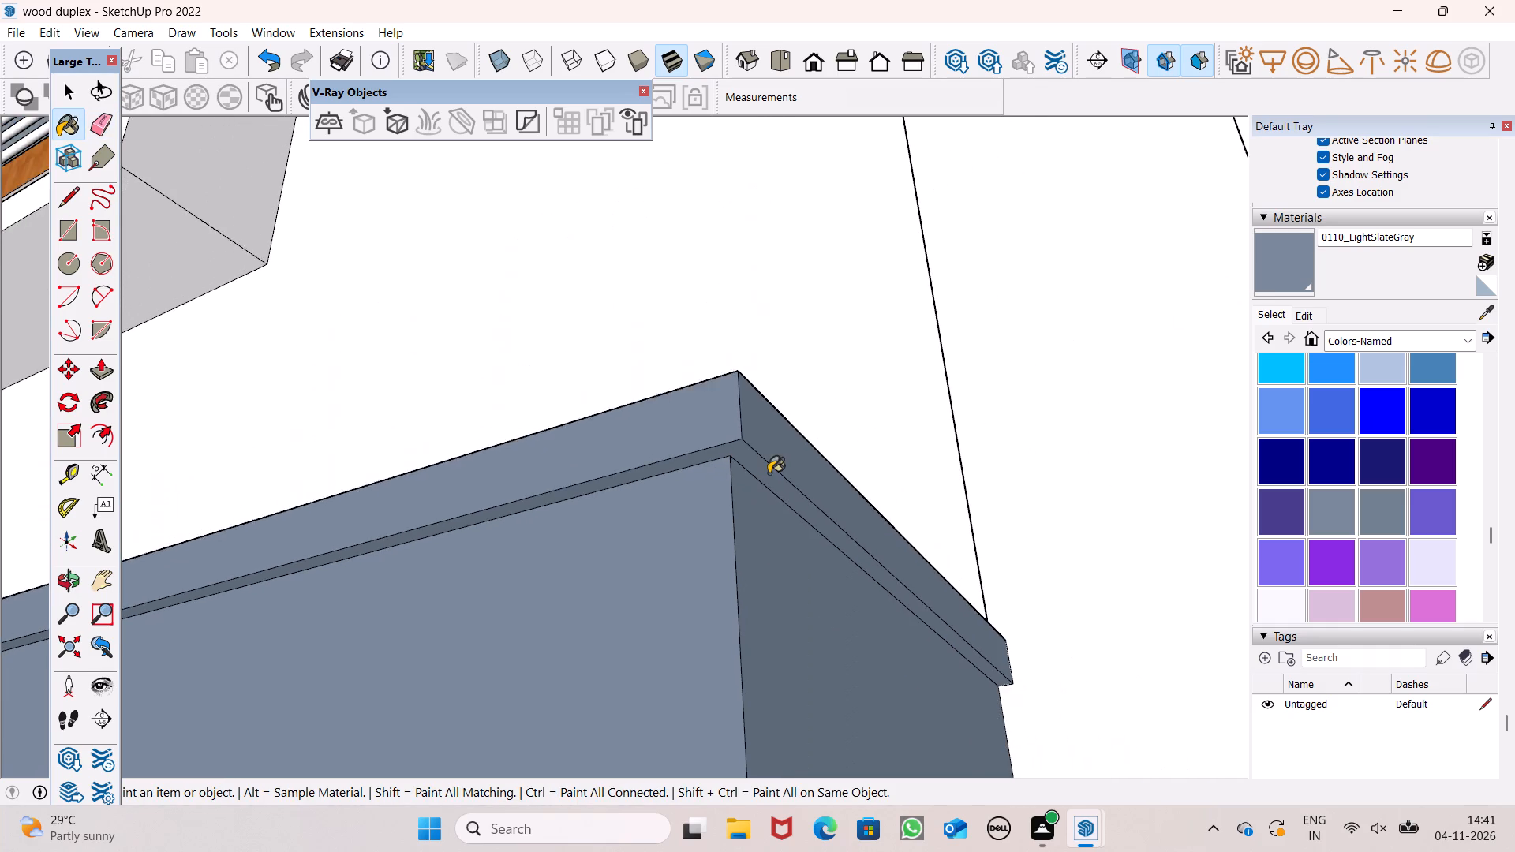
scroll(769, 473, "down", 2)
scroll(804, 483, "up", 1)
scroll(804, 483, "down", 6)
key("o")
left_click_drag(710, 443, 910, 653)
scroll(816, 565, "down", 6)
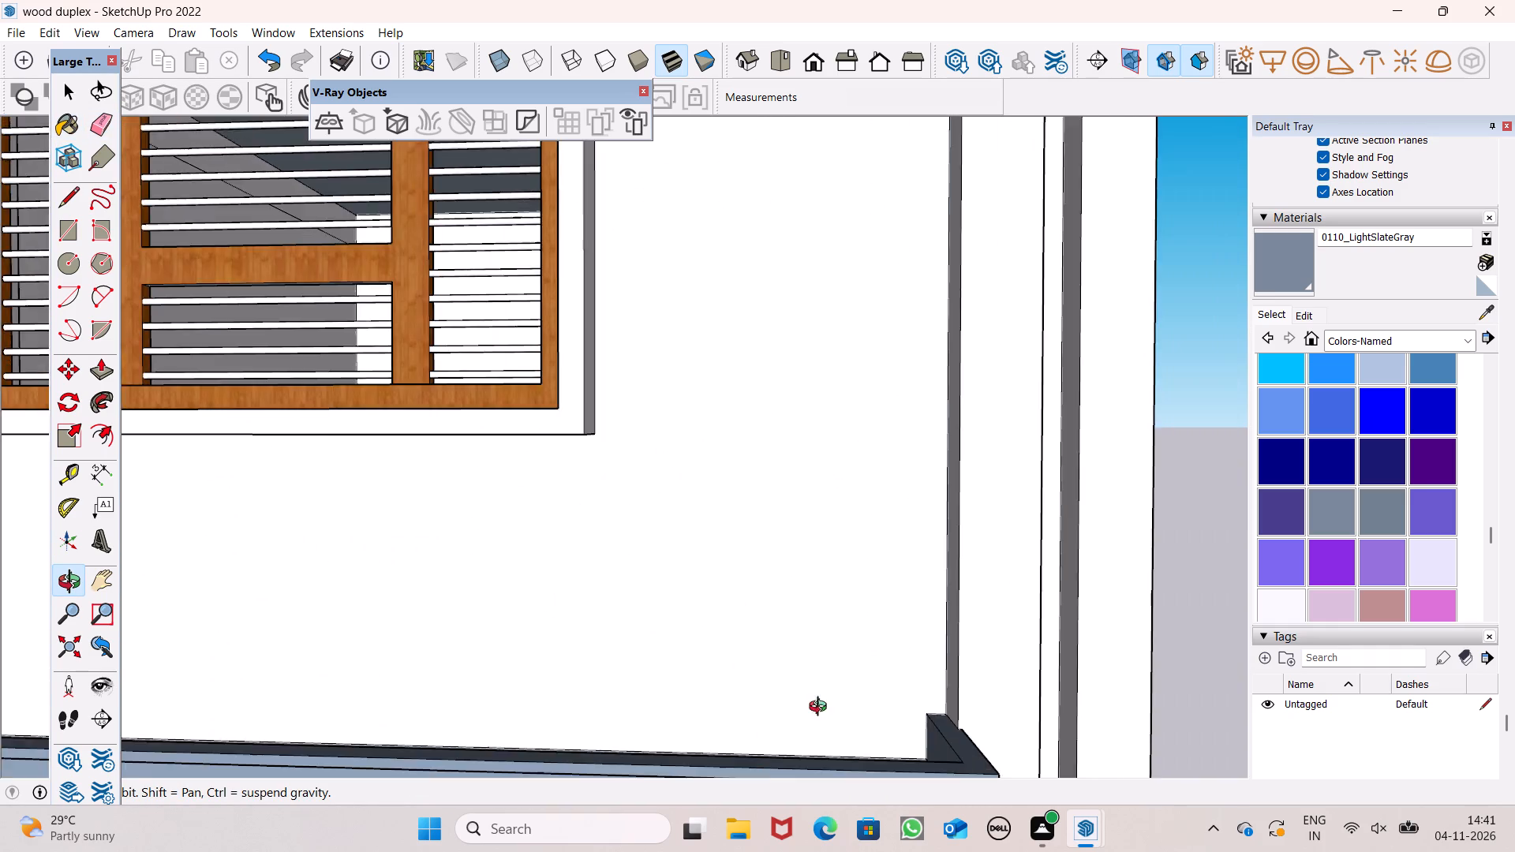
left_click_drag(795, 723, 847, 503, "shift")
left_click_drag(847, 503, 1207, 748)
scroll(699, 488, "up", 4)
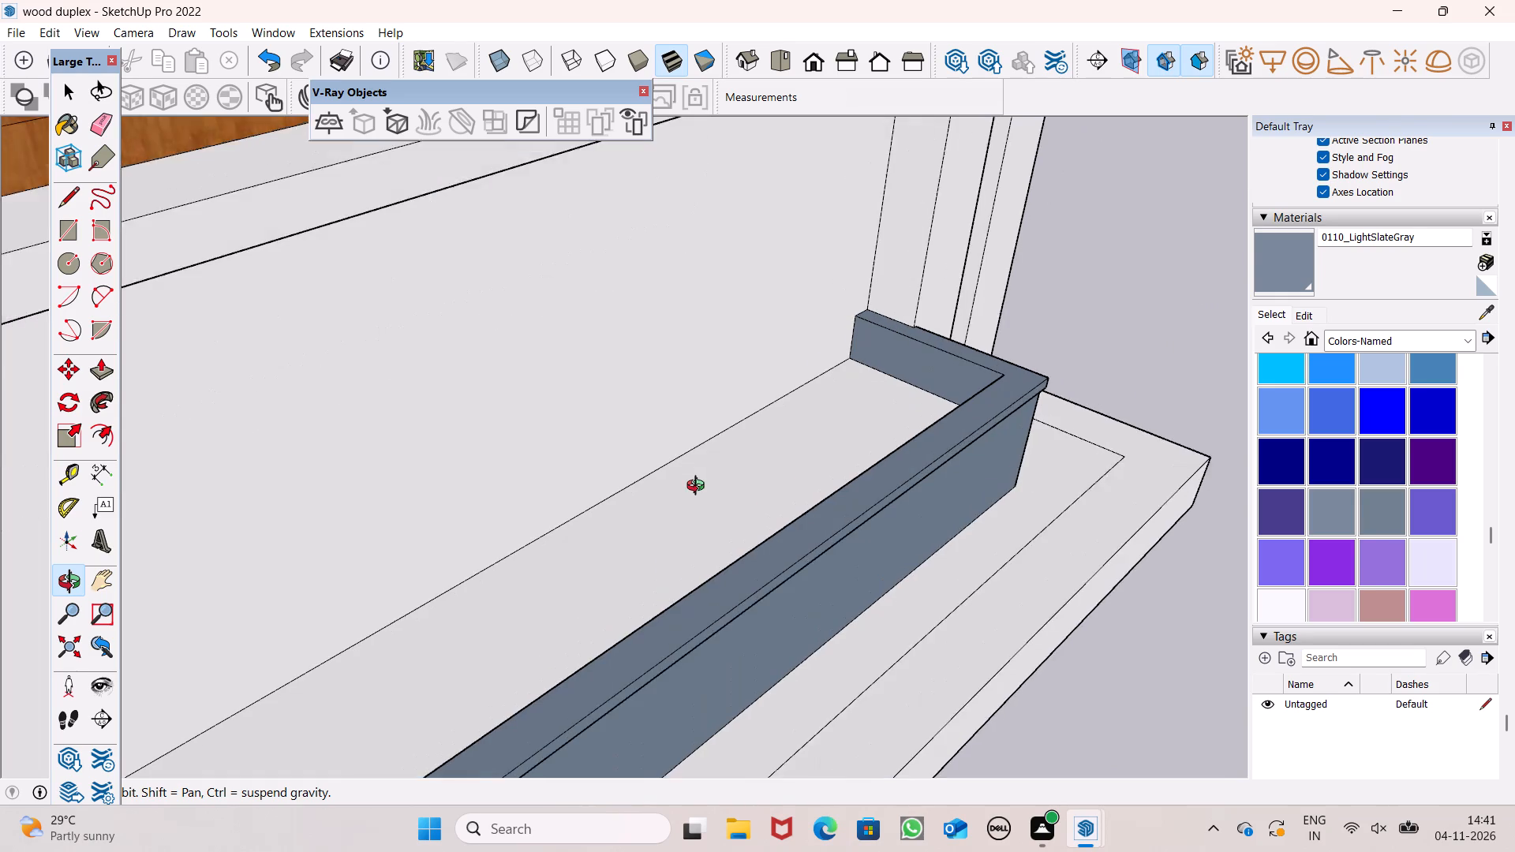
scroll(699, 488, "up", 3)
left_click_drag(694, 490, 897, 488)
scroll(992, 461, "up", 1)
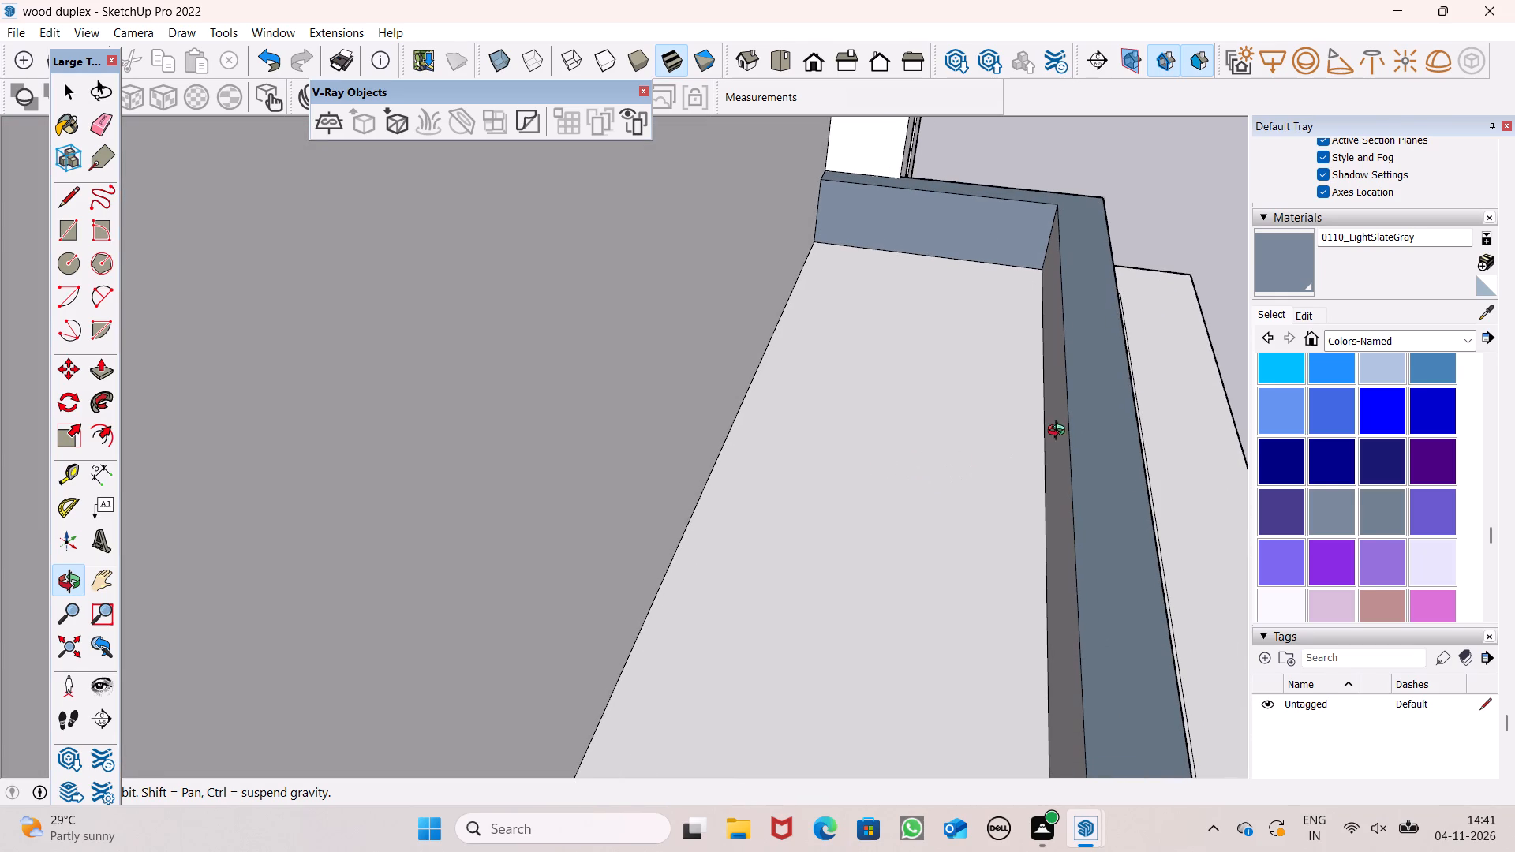
left_click_drag(1280, 256, 1271, 261)
left_click(1050, 305)
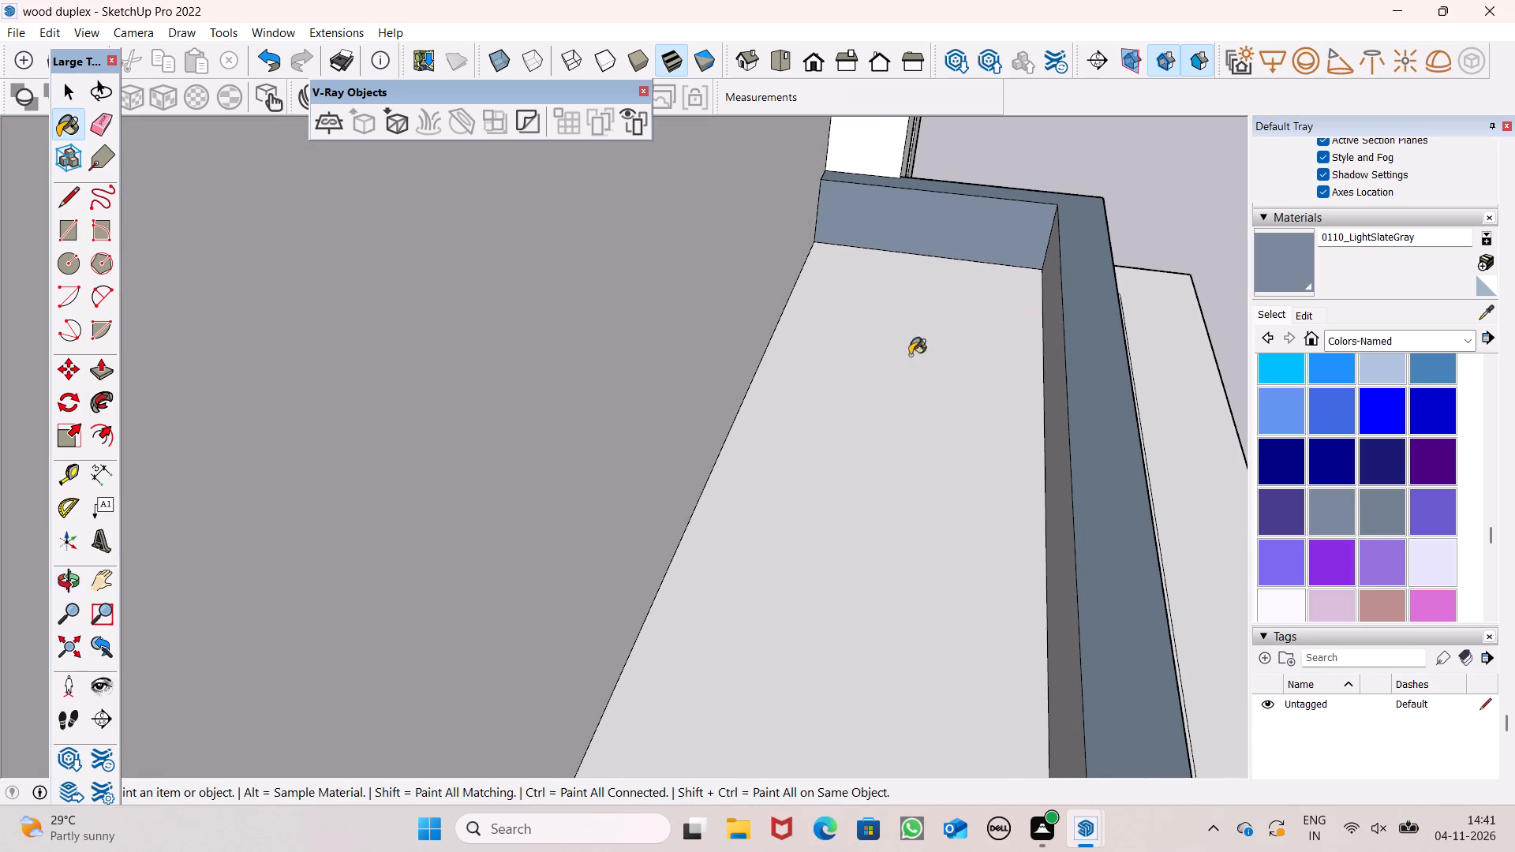
Paint the inner face of the planter wall's short return beside the stairs with 0110_LightSlateGray.
scroll(876, 359, "down", 5)
key("o")
left_click_drag(957, 519, 634, 529)
scroll(628, 515, "down", 7)
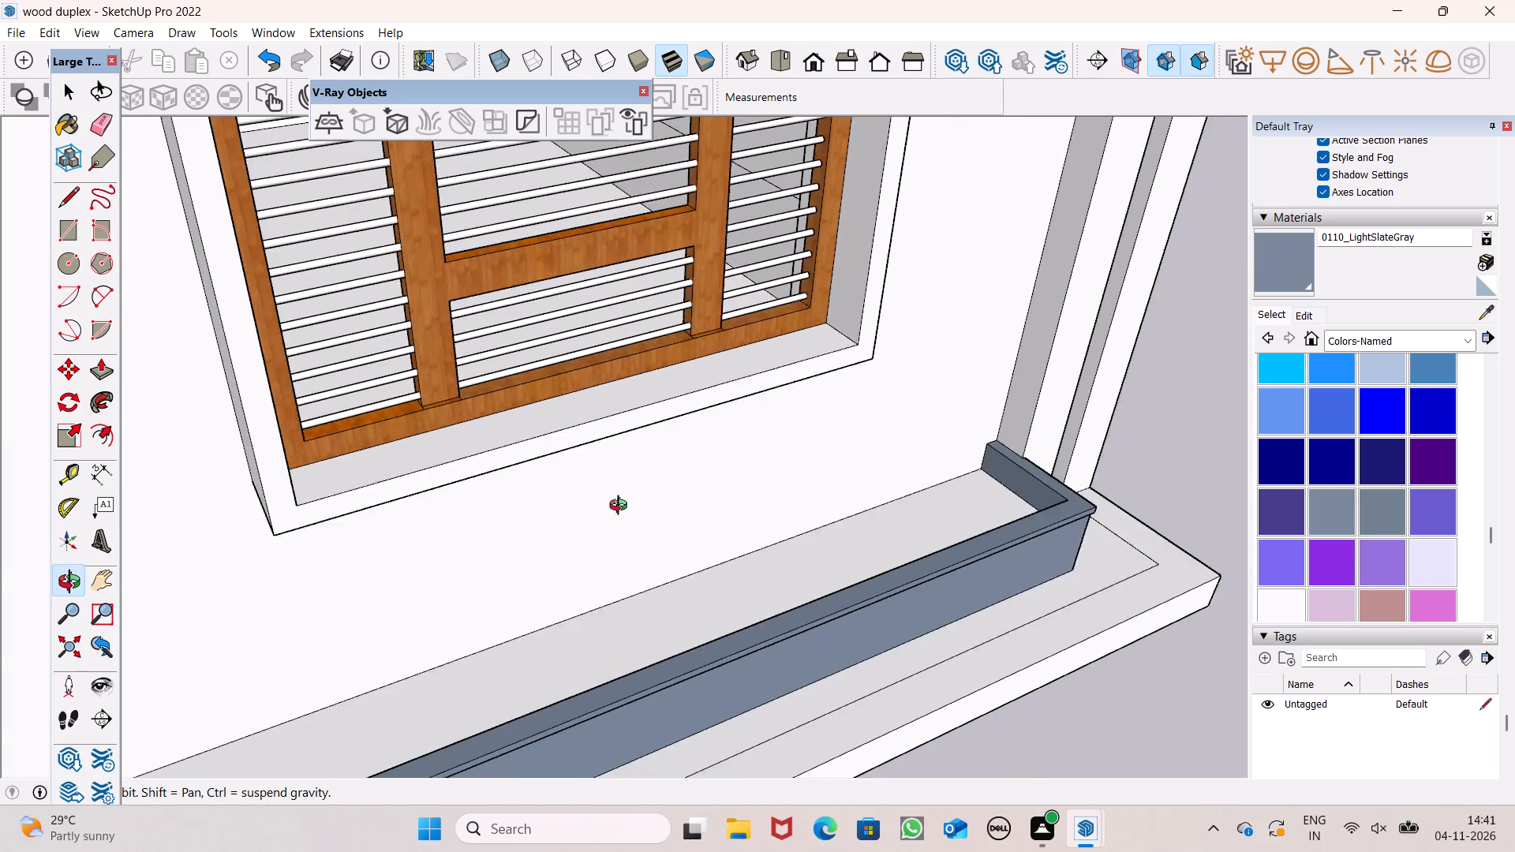
scroll(622, 507, "down", 4)
left_click_drag(663, 624, 703, 525, "shift")
left_click_drag(705, 528, 221, 528)
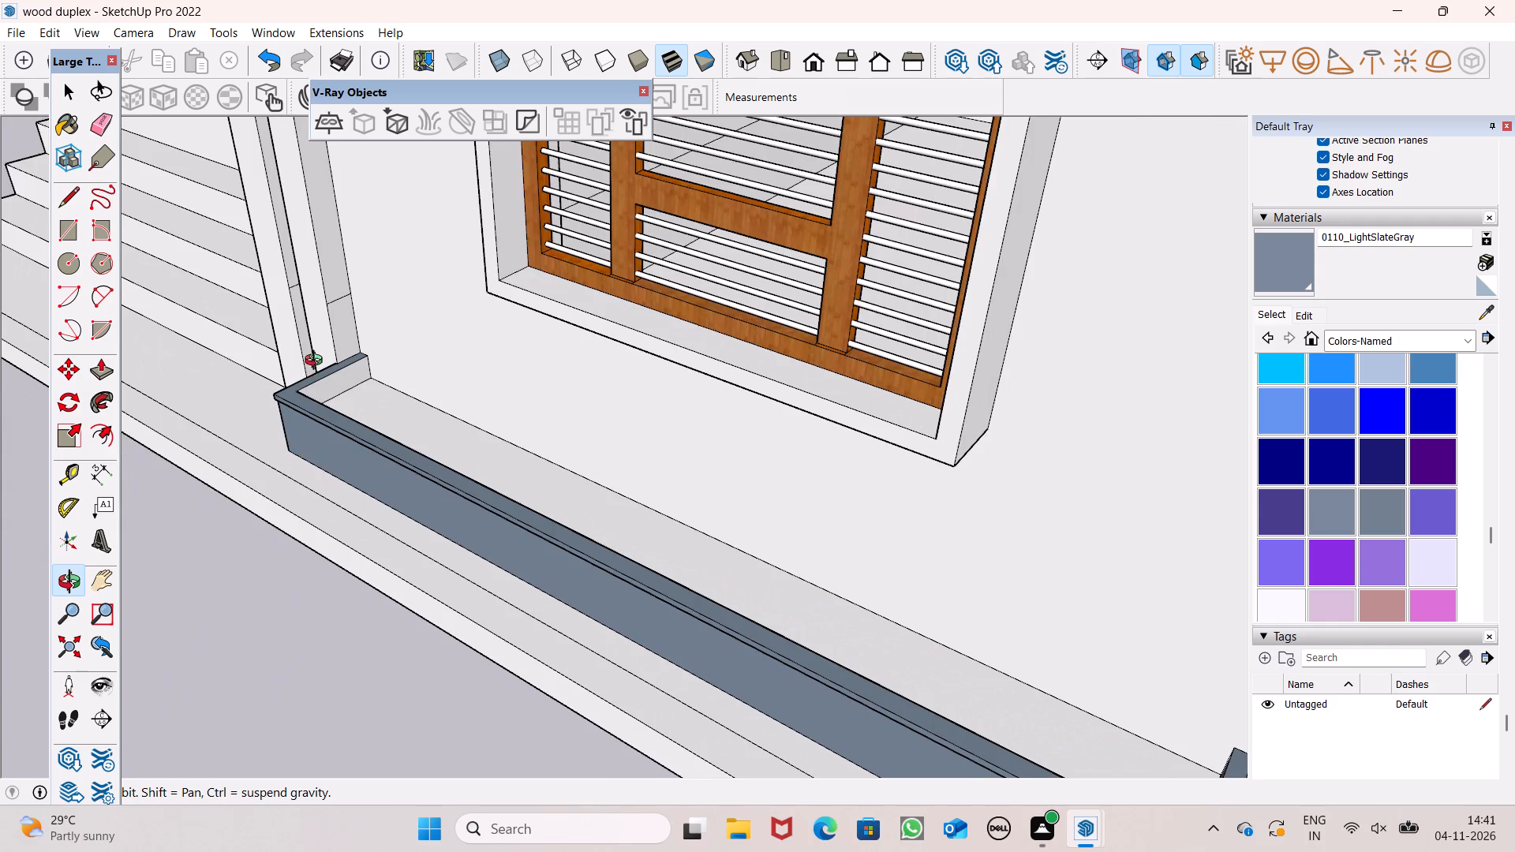
scroll(317, 362, "up", 2)
left_click_drag(330, 366, 477, 464, "shift")
left_click_drag(503, 490, 447, 510)
left_click_drag(499, 492, 533, 460)
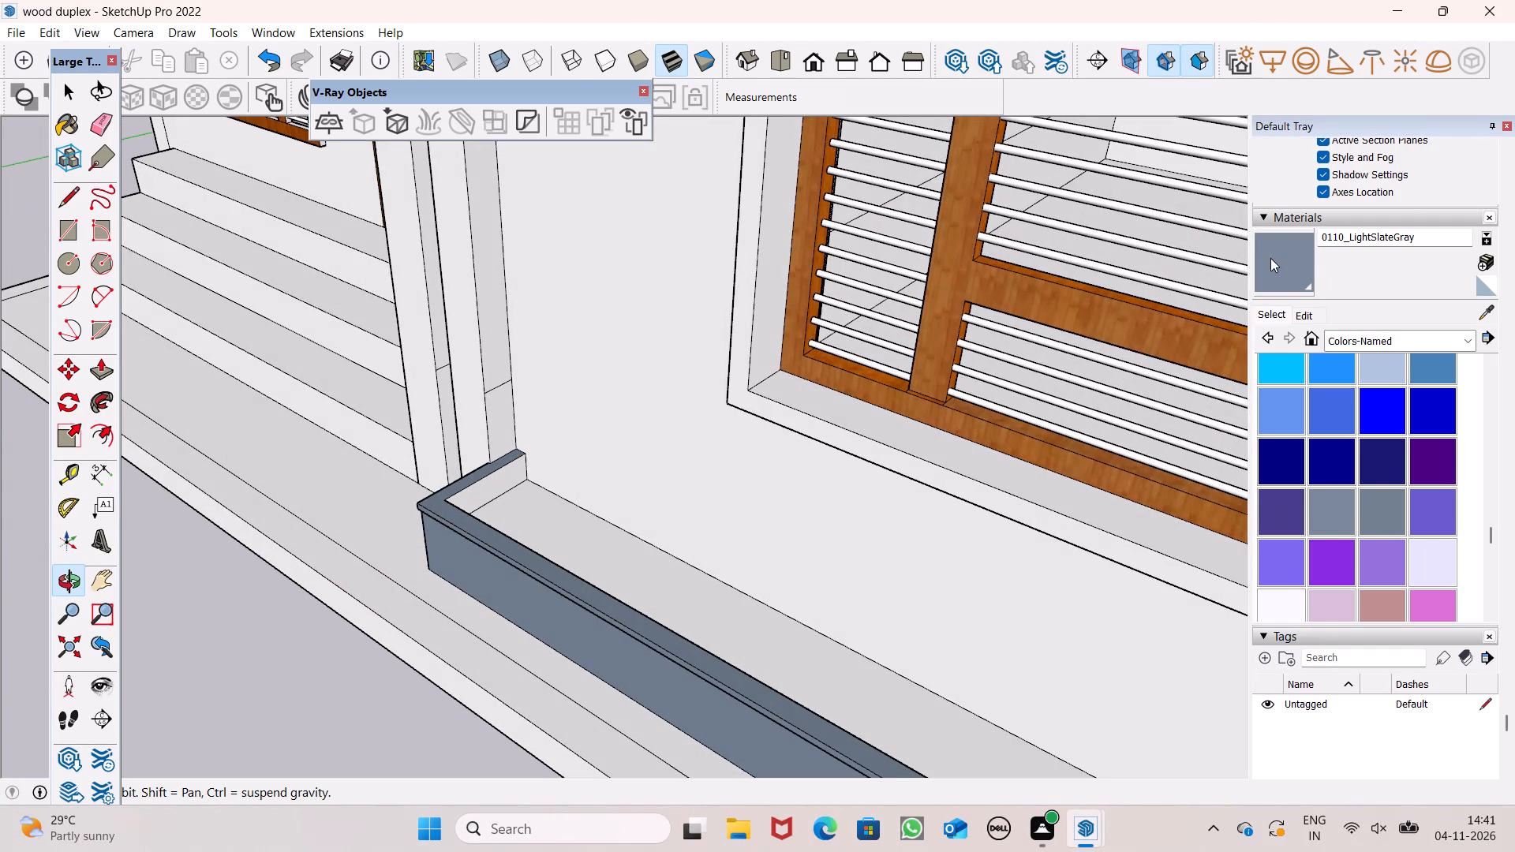
left_click(1277, 262)
left_click(489, 492)
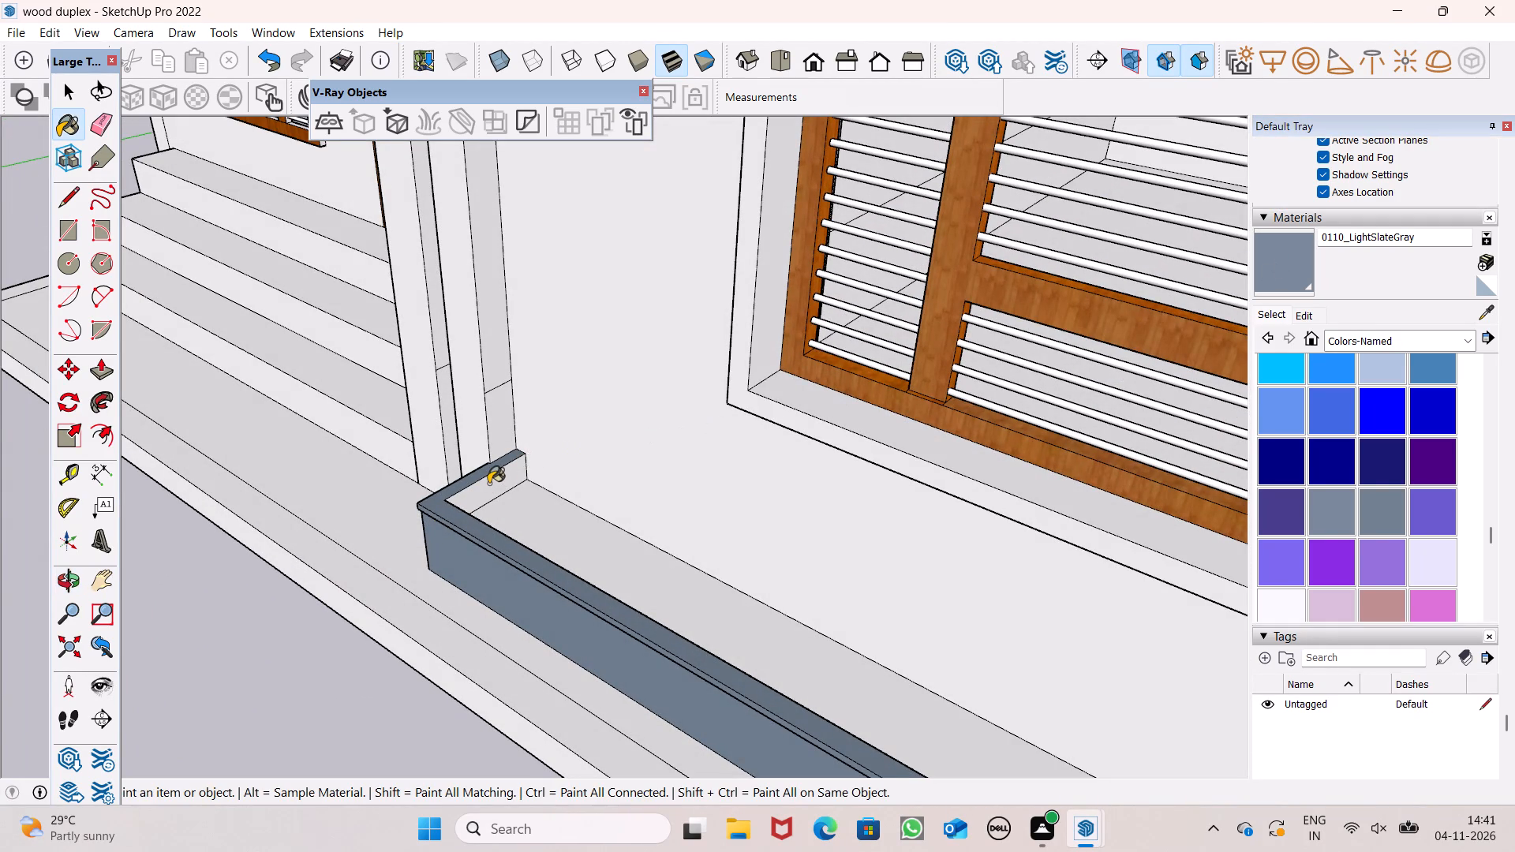
Erase the two stray horizontal edges on the pillar side faces between the stairs and the planter wall.
key("e")
left_click_drag(491, 381, 492, 392)
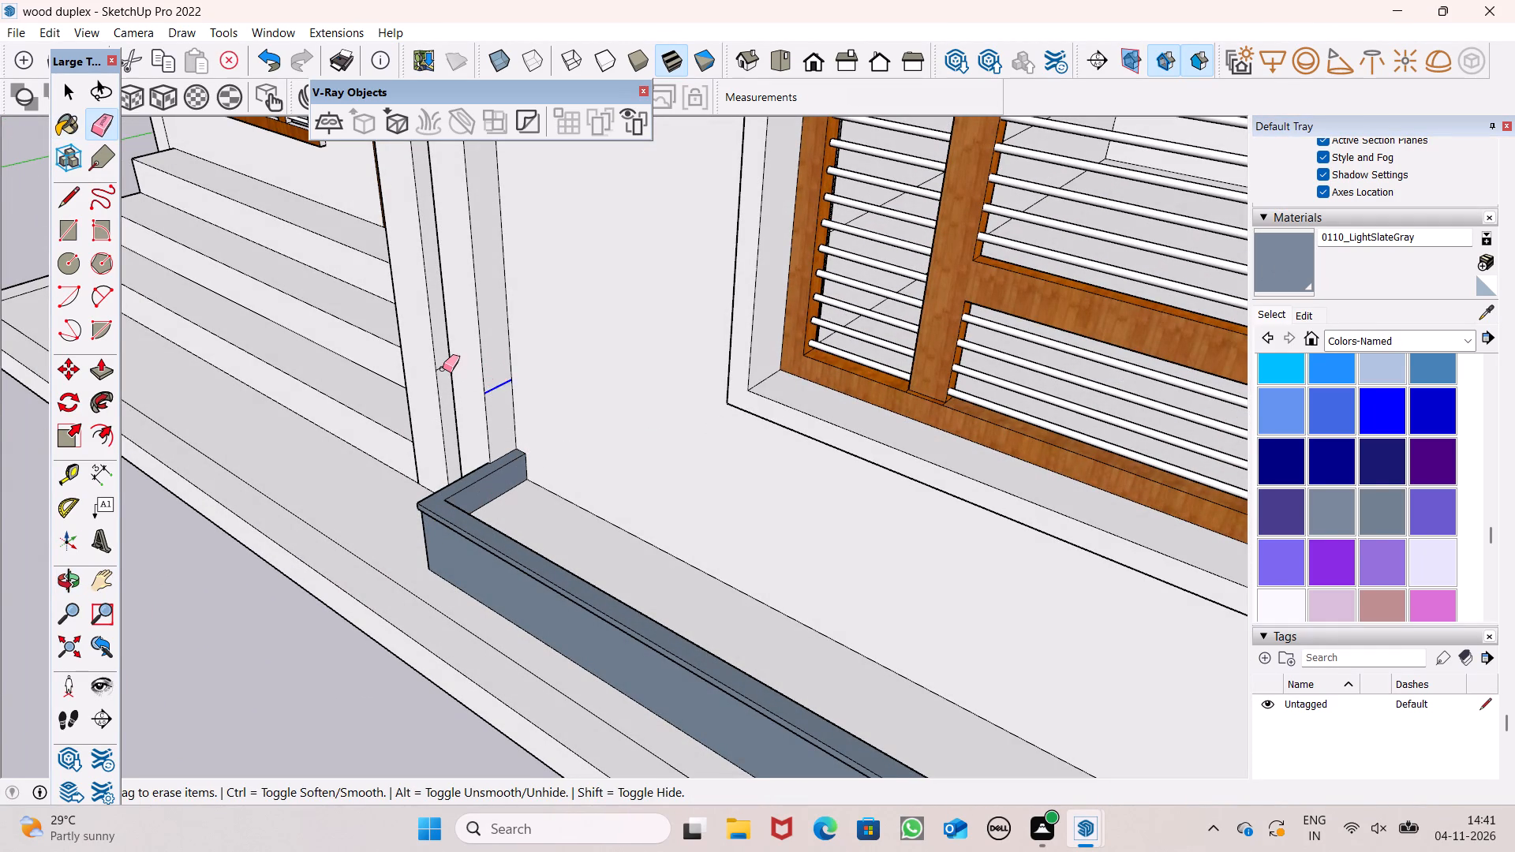
scroll(443, 364, "up", 9)
left_click_drag(442, 364, 443, 379)
key("space")
Examine the planter wall and ground-floor facade from close up, from the front and from both sides.
type("o")
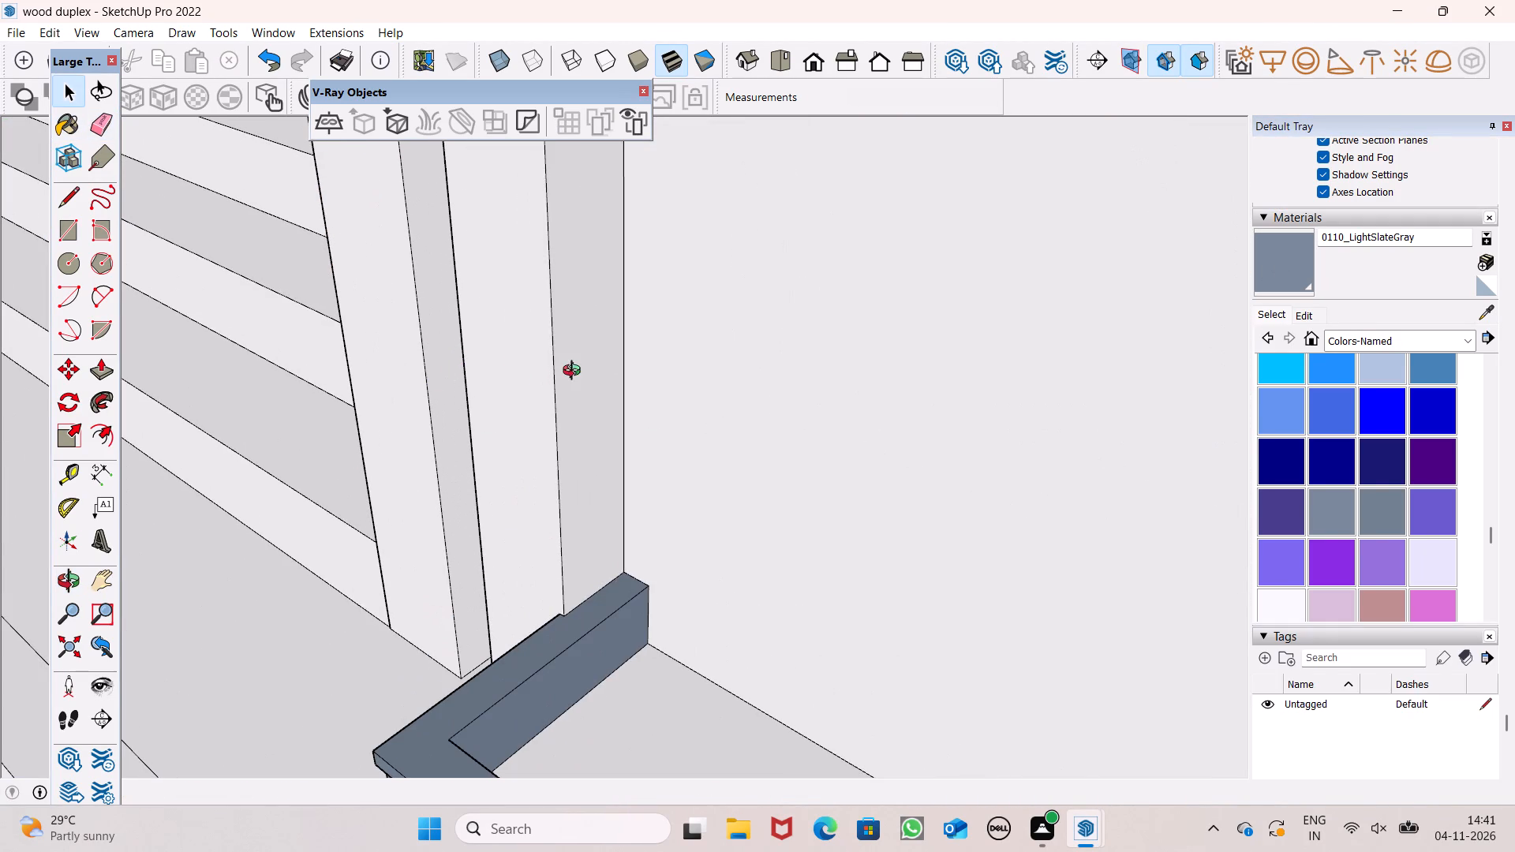
scroll(575, 372, "down", 9)
left_click_drag(452, 525, 492, 501)
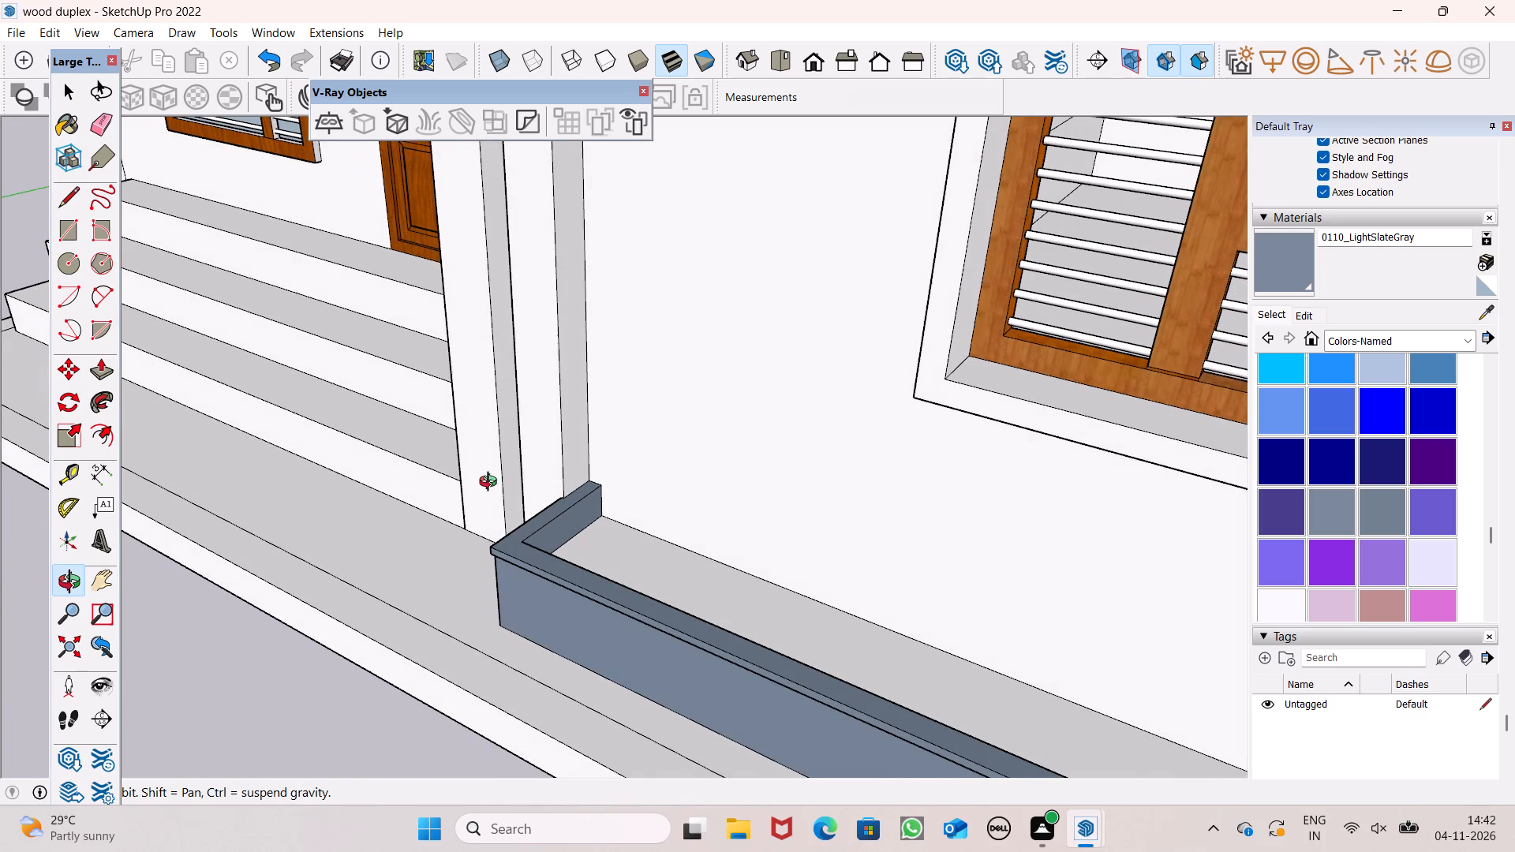
left_click_drag(492, 480, 570, 473)
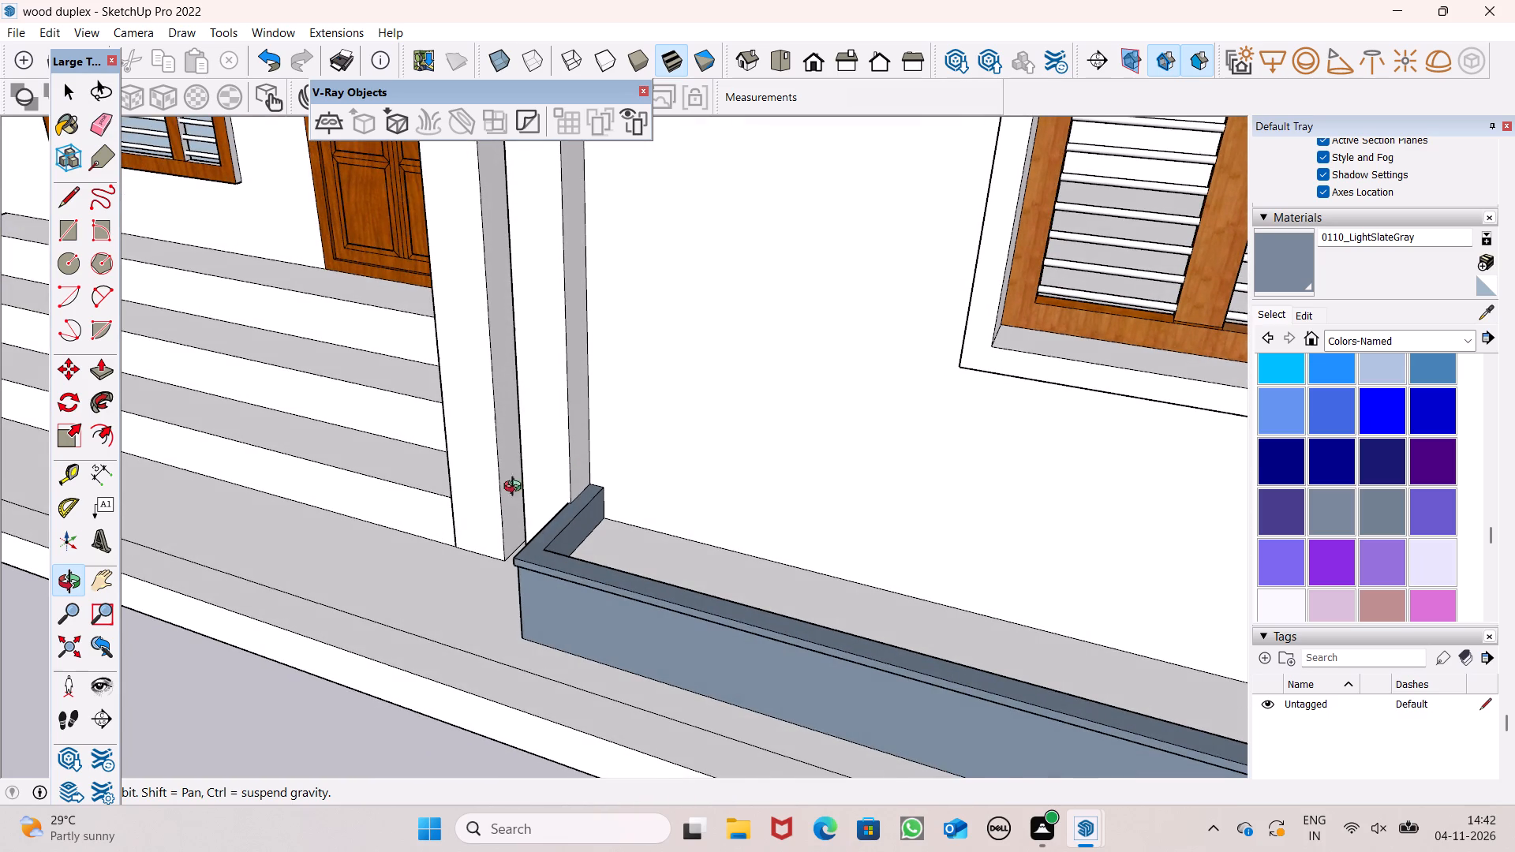
scroll(396, 534, "down", 3)
left_click_drag(341, 574, 644, 505)
scroll(375, 532, "down", 3)
left_click_drag(611, 607, 541, 555)
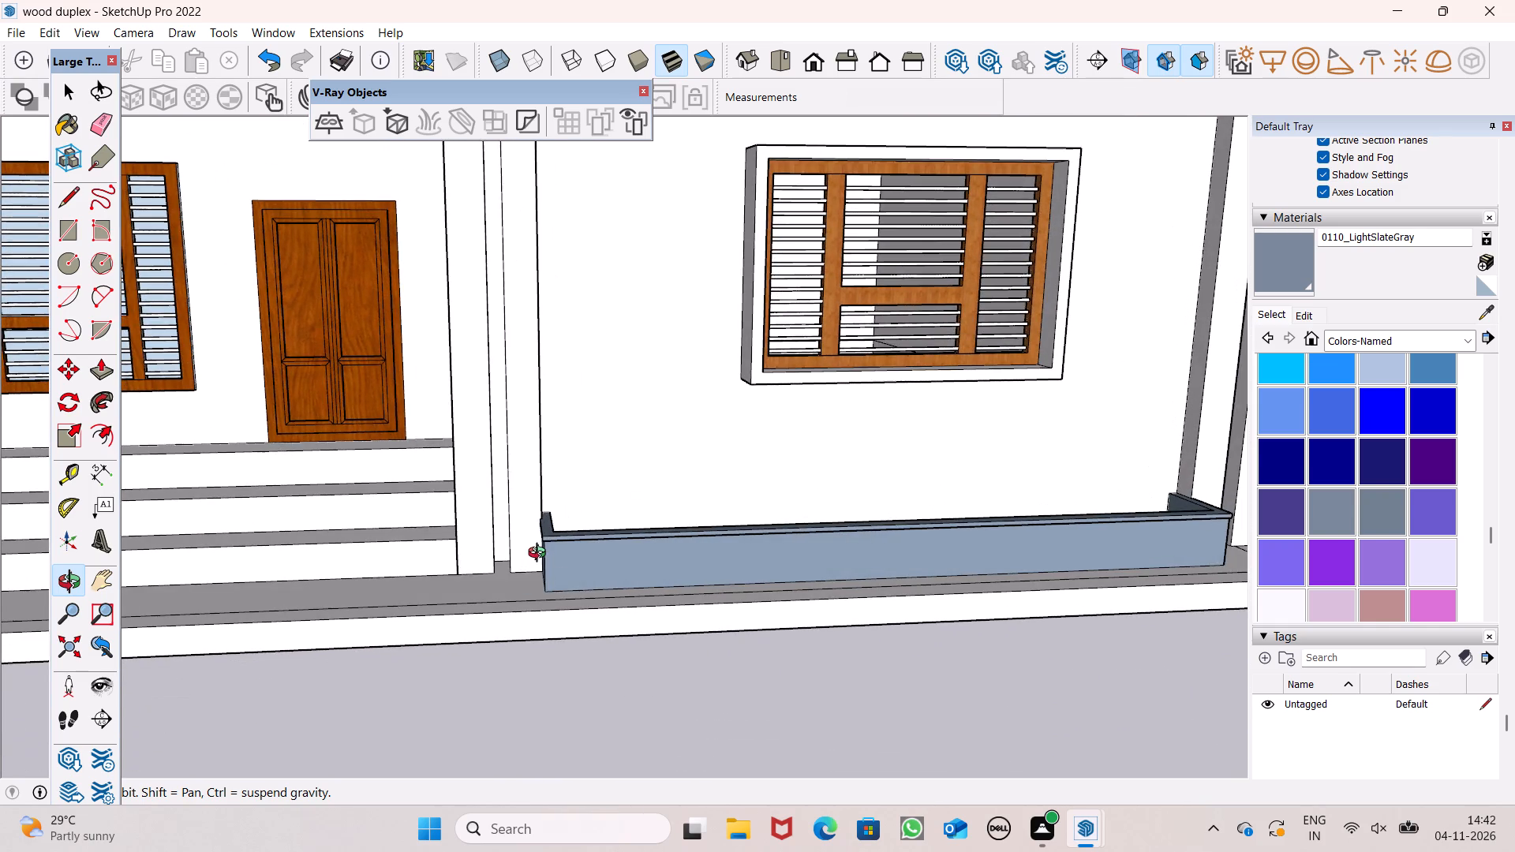
left_click_drag(558, 563, 500, 516, "shift")
scroll(498, 512, "down", 6)
left_click_drag(518, 532, 503, 563, "shift")
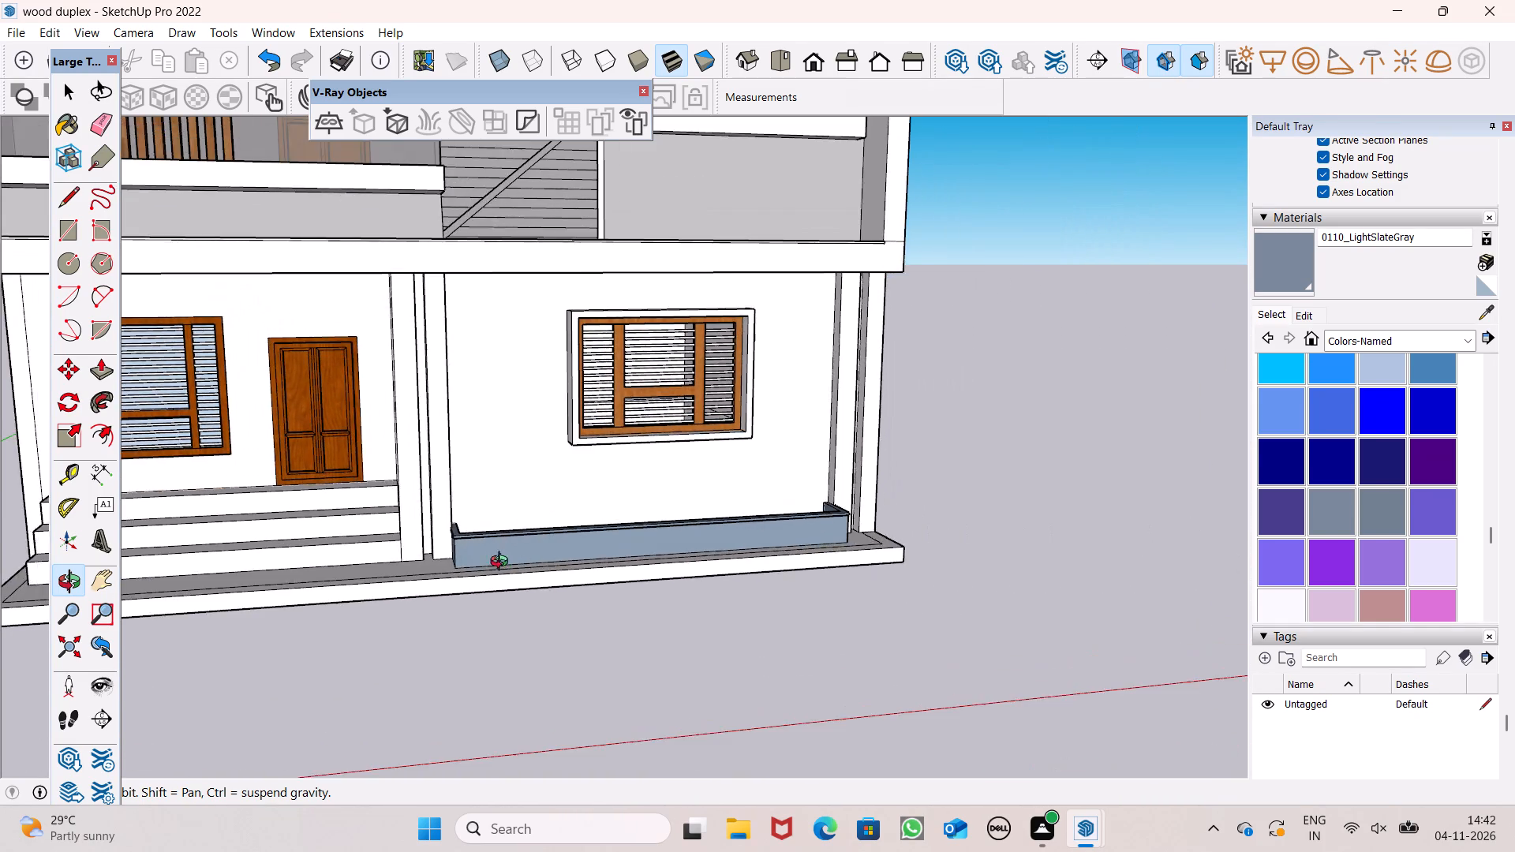
left_click_drag(503, 563, 425, 565, "shift")
left_click_drag(477, 556, 384, 572)
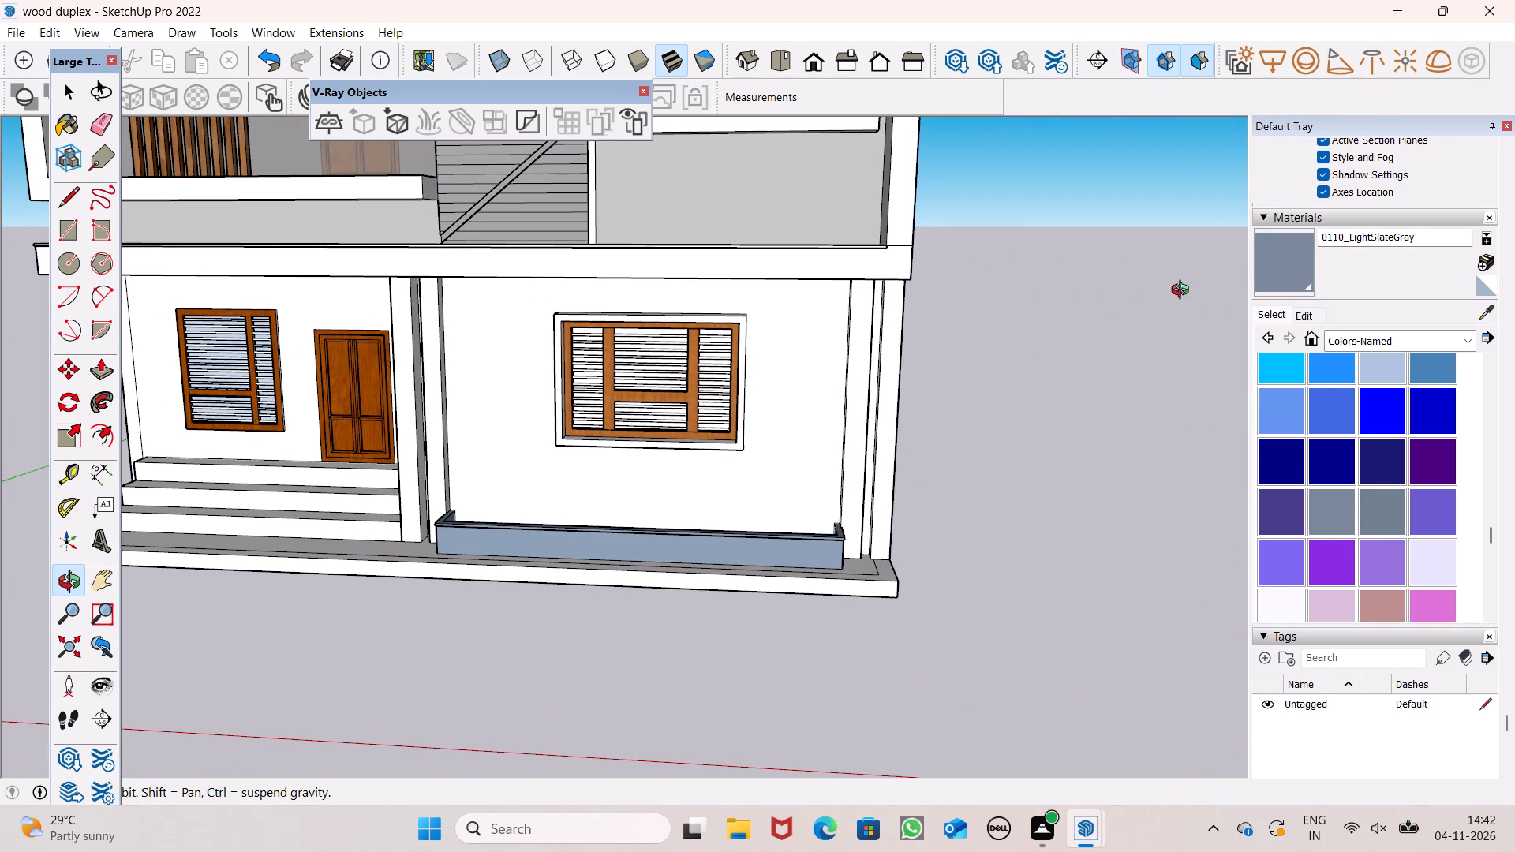
Paint the front faces of the two pillars at the planter wall's outer end with 0110_LightSlateGray.
left_click(1273, 273)
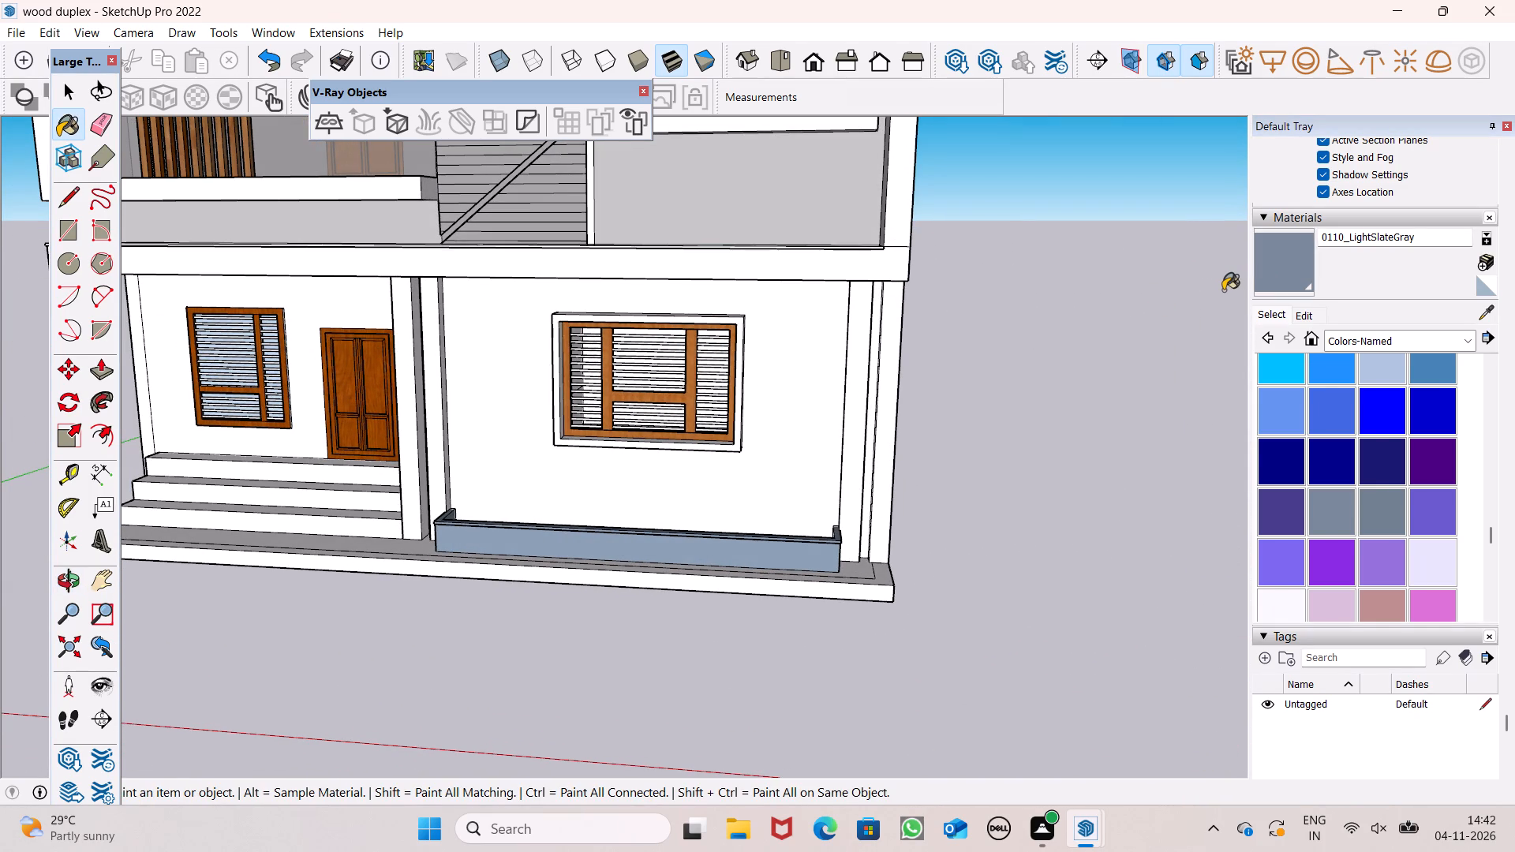
scroll(866, 461, "up", 7)
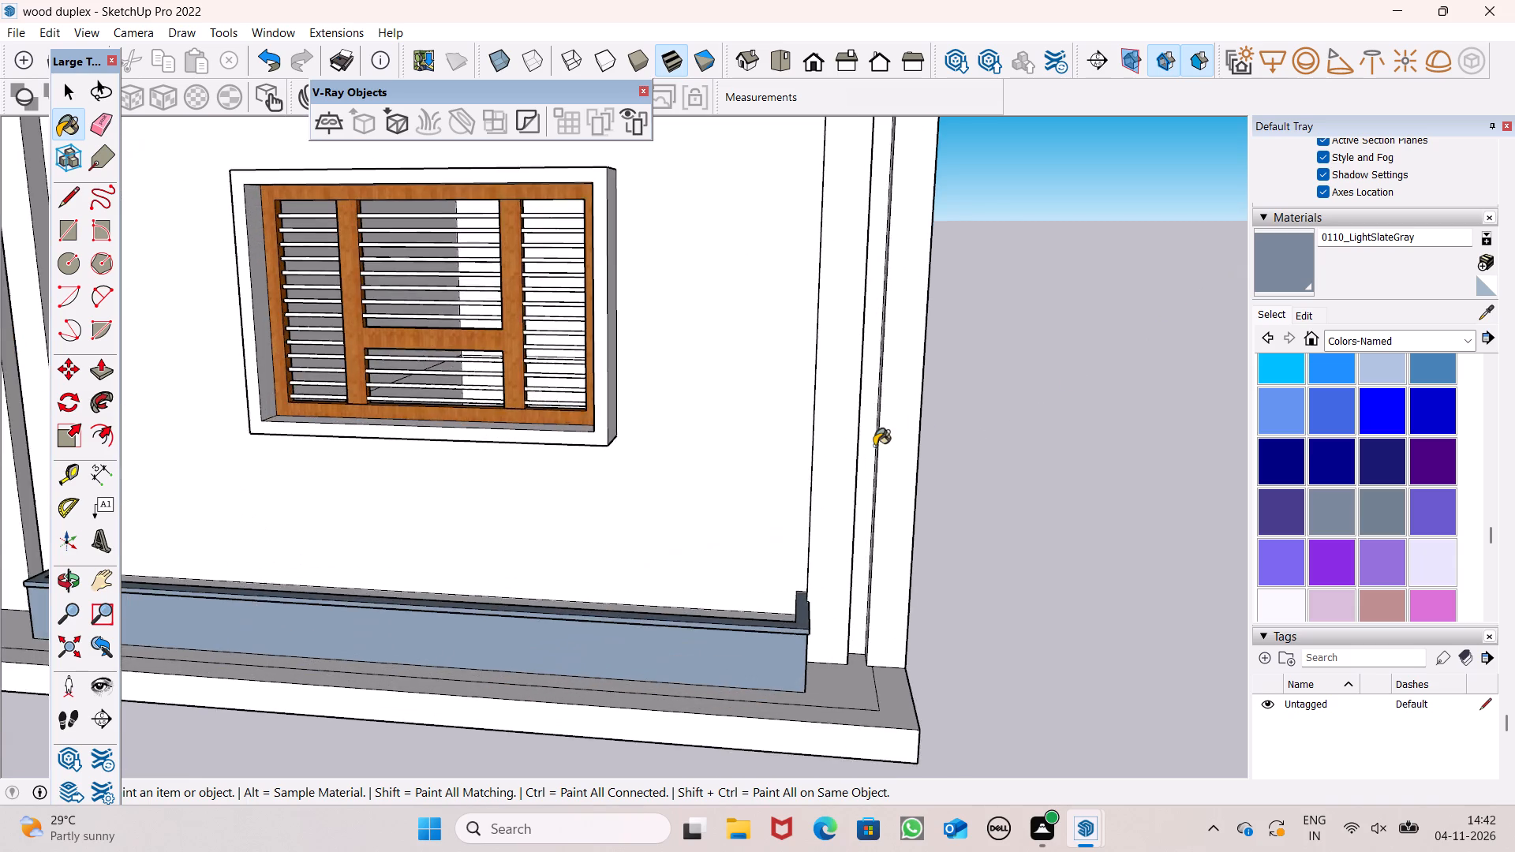
scroll(874, 446, "up", 4)
left_click(897, 434)
scroll(832, 438, "up", 4)
left_click(819, 420)
scroll(931, 413, "up", 6)
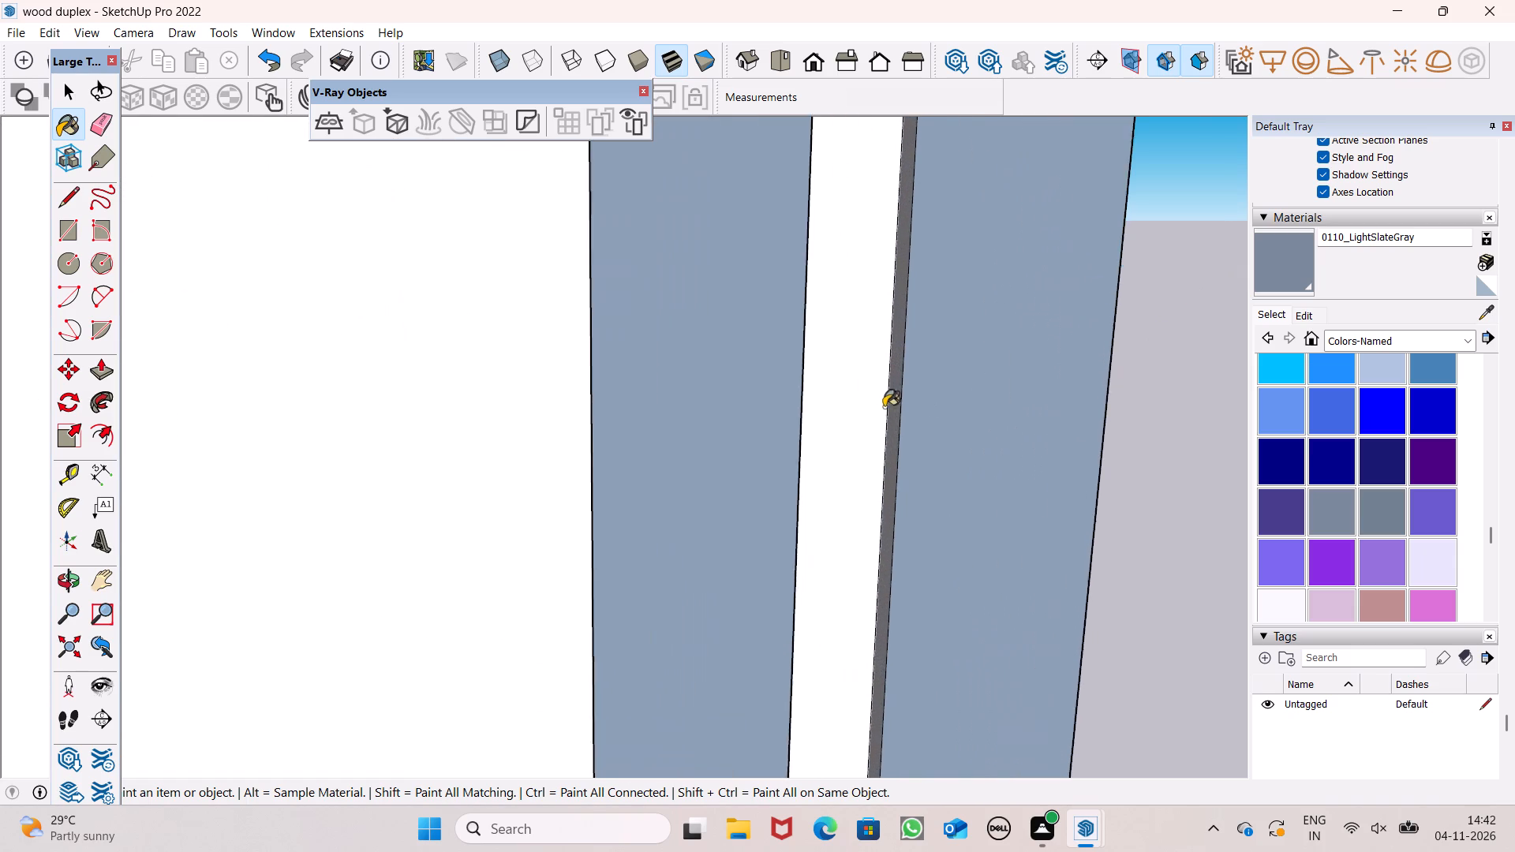
Paint the narrow side faces of the two outer-end pillars with 0110_LightSlateGray.
scroll(884, 407, "up", 4)
left_click(900, 394)
scroll(887, 390, "up", 5)
left_click(677, 454)
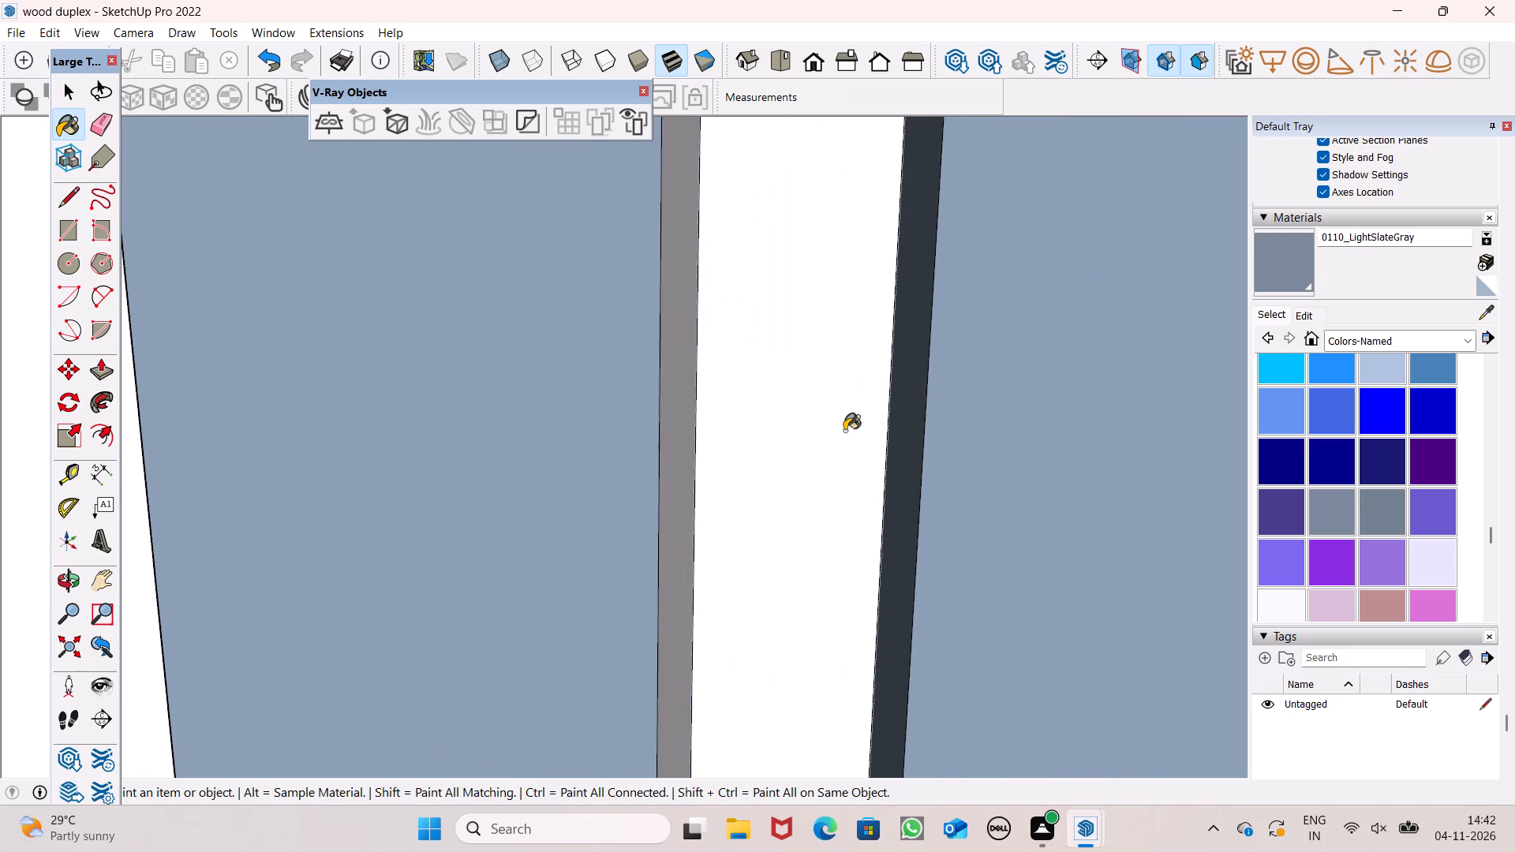
scroll(1079, 403, "down", 16)
scroll(1060, 406, "up", 1)
scroll(1063, 413, "down", 3)
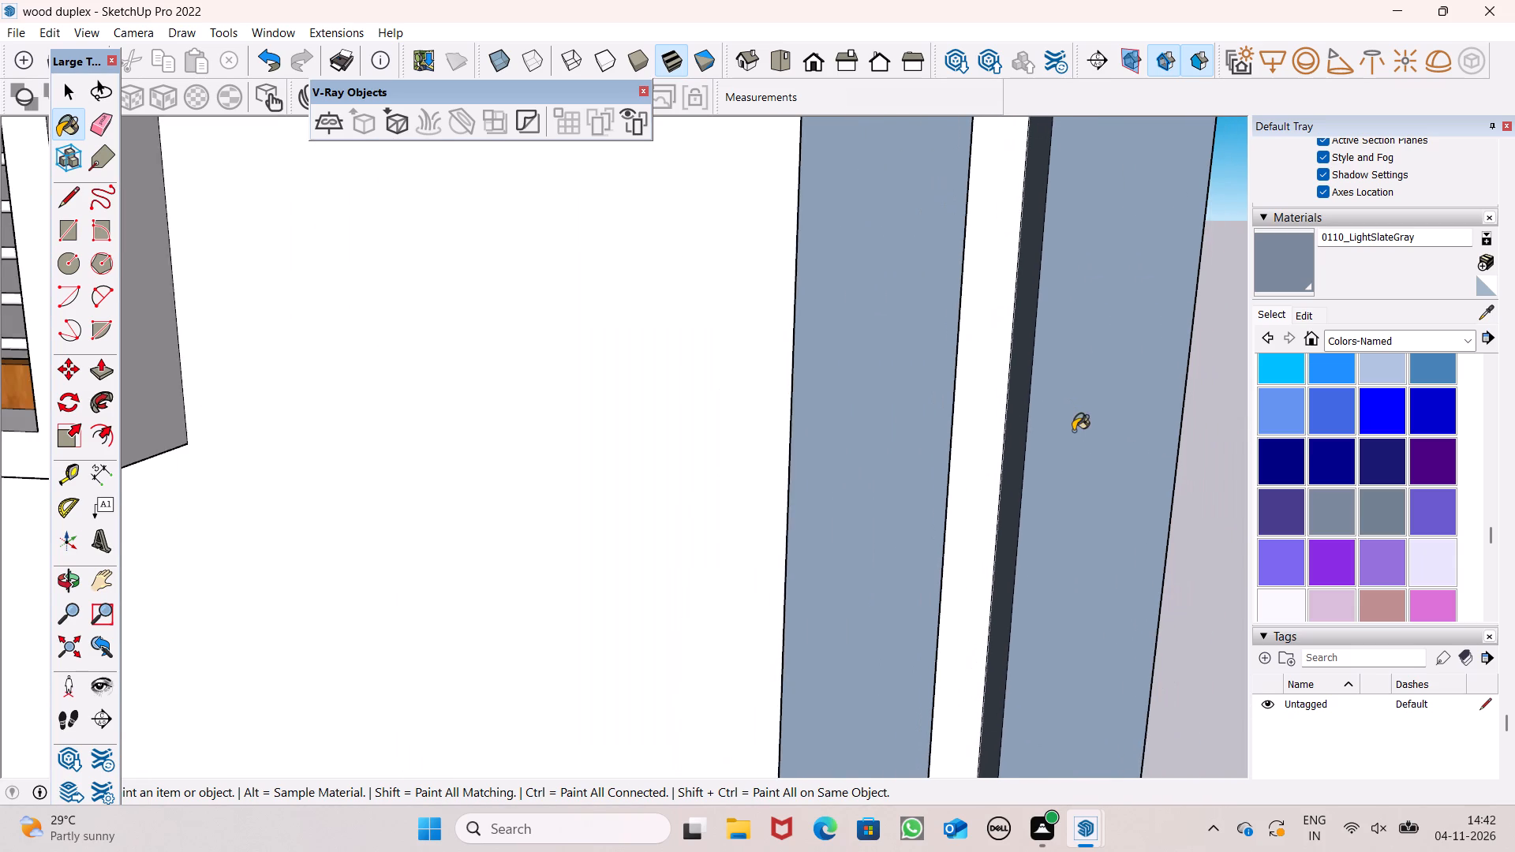
scroll(1073, 431, "down", 6)
scroll(867, 439, "up", 8)
left_click(1010, 394)
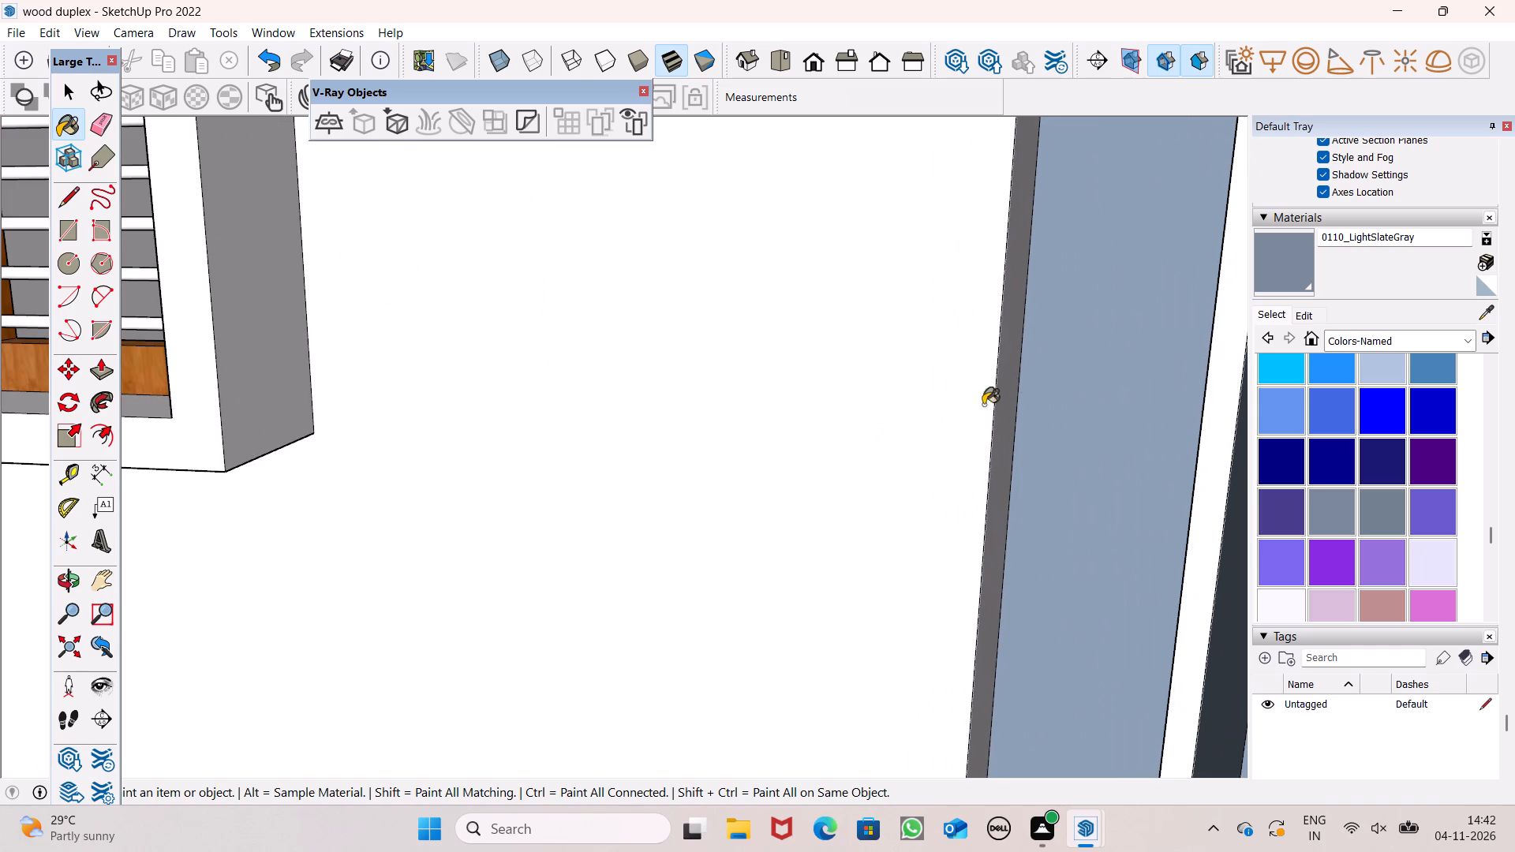
scroll(984, 413, "down", 7)
scroll(1038, 442, "up", 1)
scroll(1041, 442, "down", 9)
scroll(1042, 443, "up", 1)
scroll(1041, 450, "down", 9)
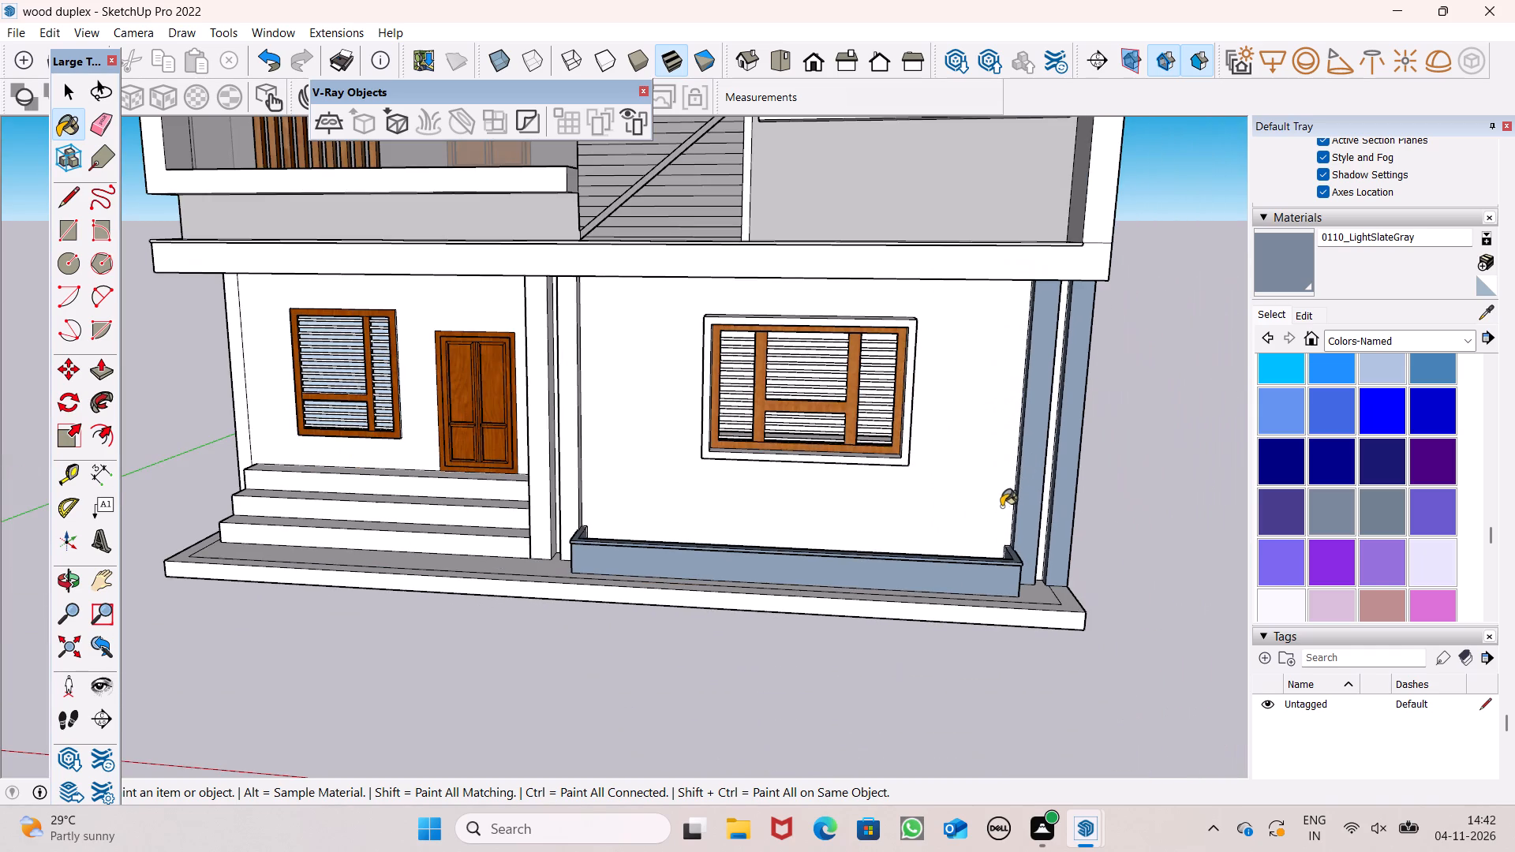
Paint the front and visible side faces of the two pillars between the stairs and the planter wall with 0110_LightSlateGray.
scroll(530, 428, "up", 18)
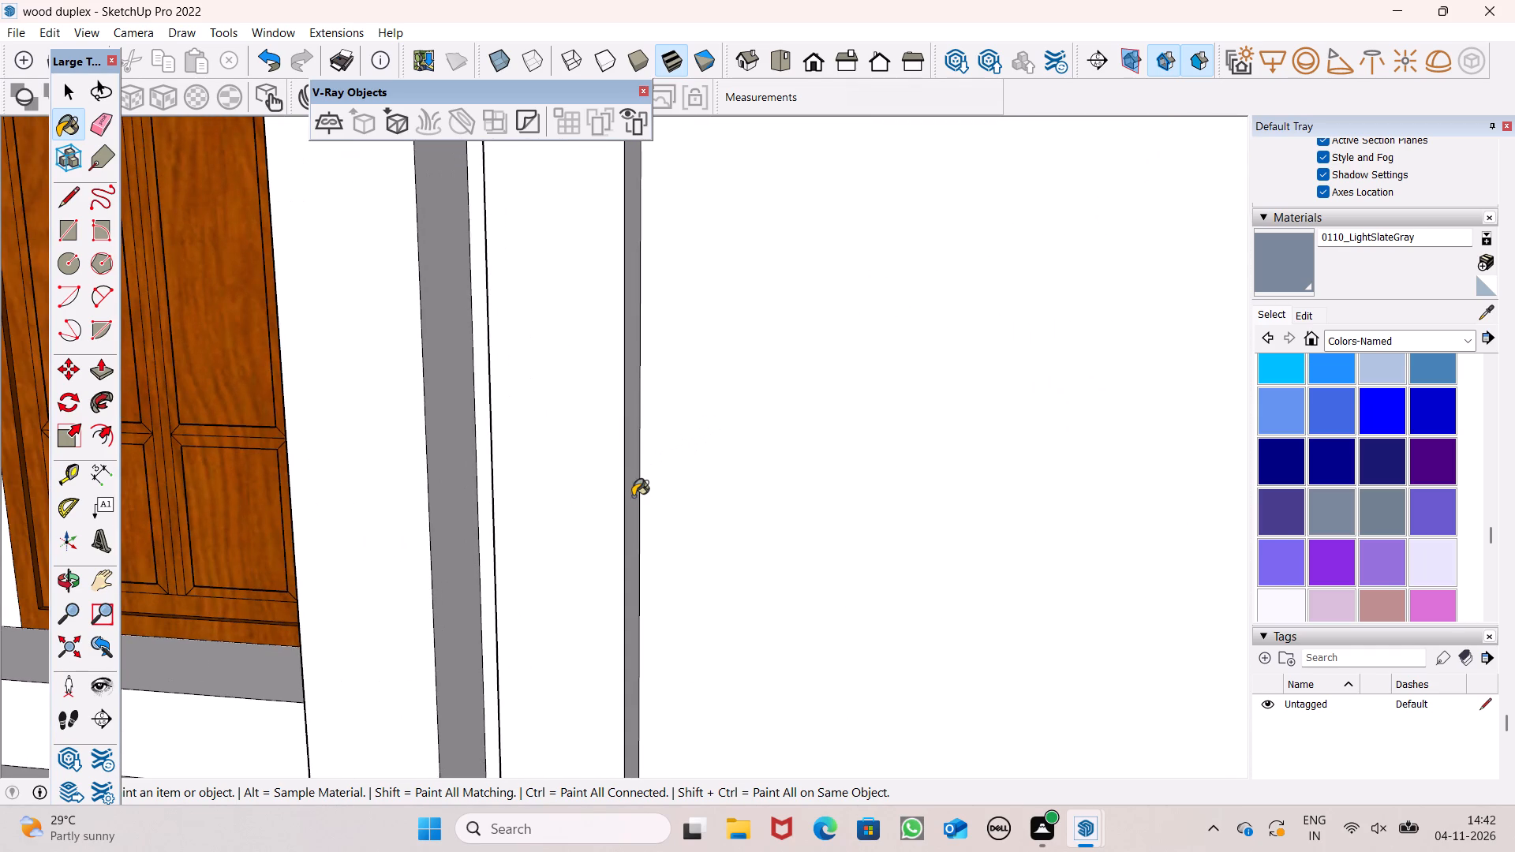
left_click(632, 499)
left_click(566, 492)
scroll(718, 443, "down", 10)
scroll(833, 423, "up", 1)
scroll(833, 423, "down", 1)
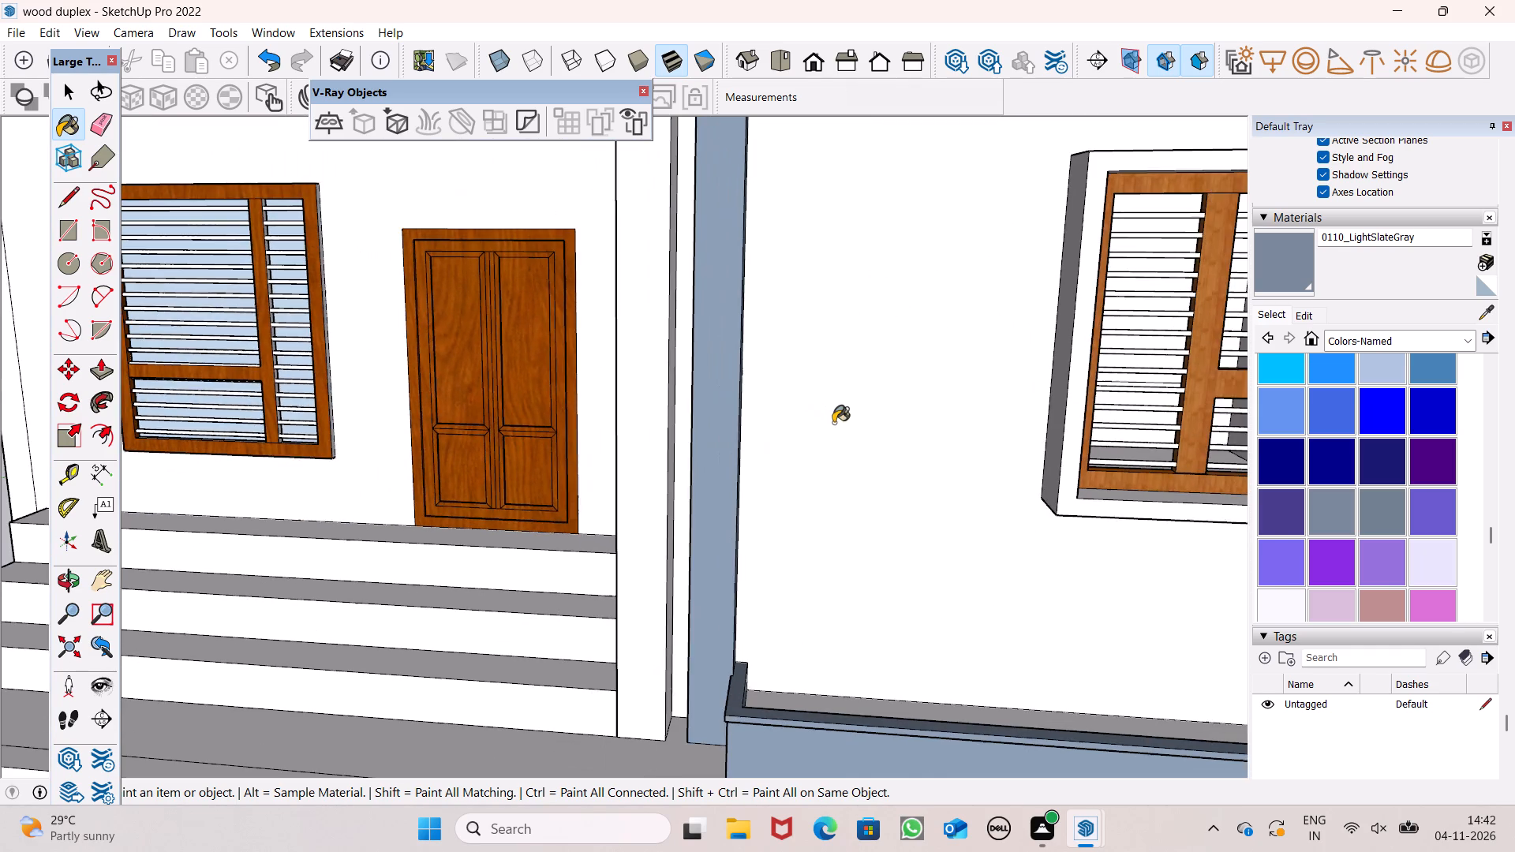
scroll(833, 423, "down", 1)
scroll(705, 453, "up", 6)
scroll(548, 473, "up", 16)
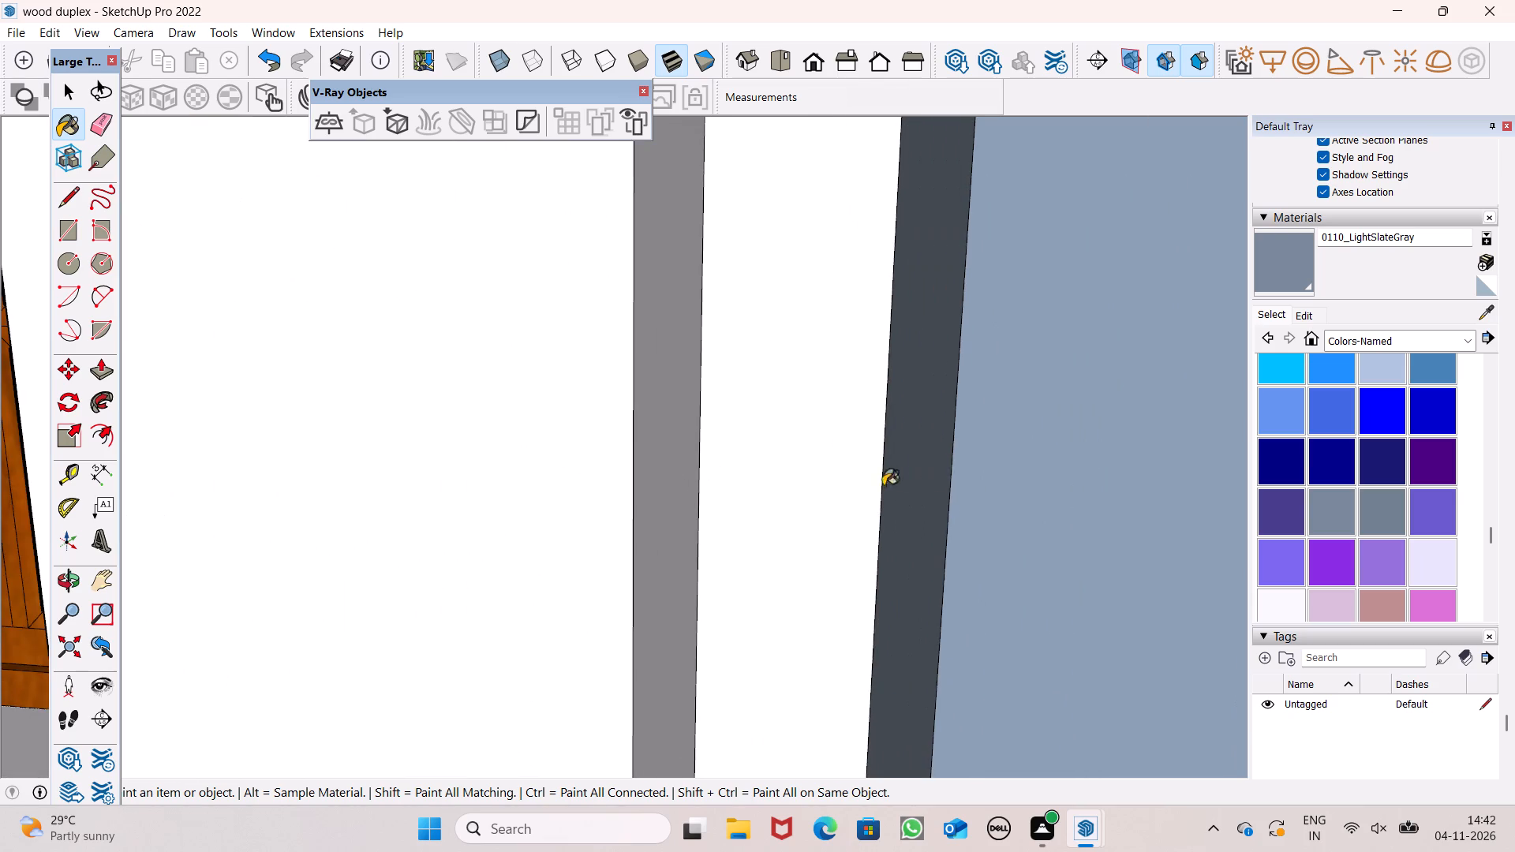
left_click(948, 499)
left_click(664, 483)
scroll(823, 469, "down", 12)
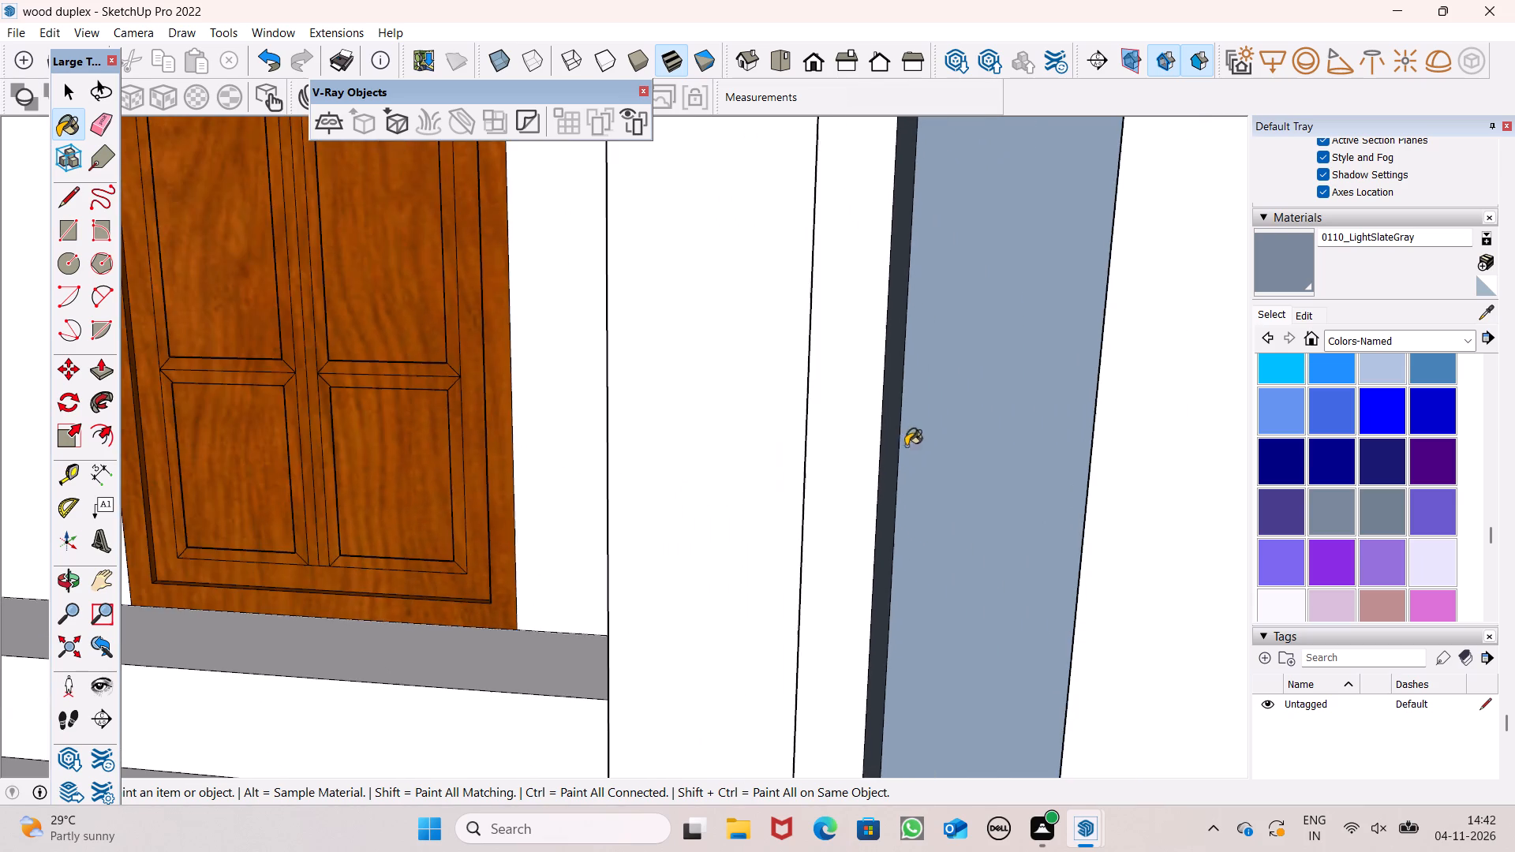
left_click(712, 473)
scroll(461, 471, "up", 9)
scroll(595, 467, "down", 7)
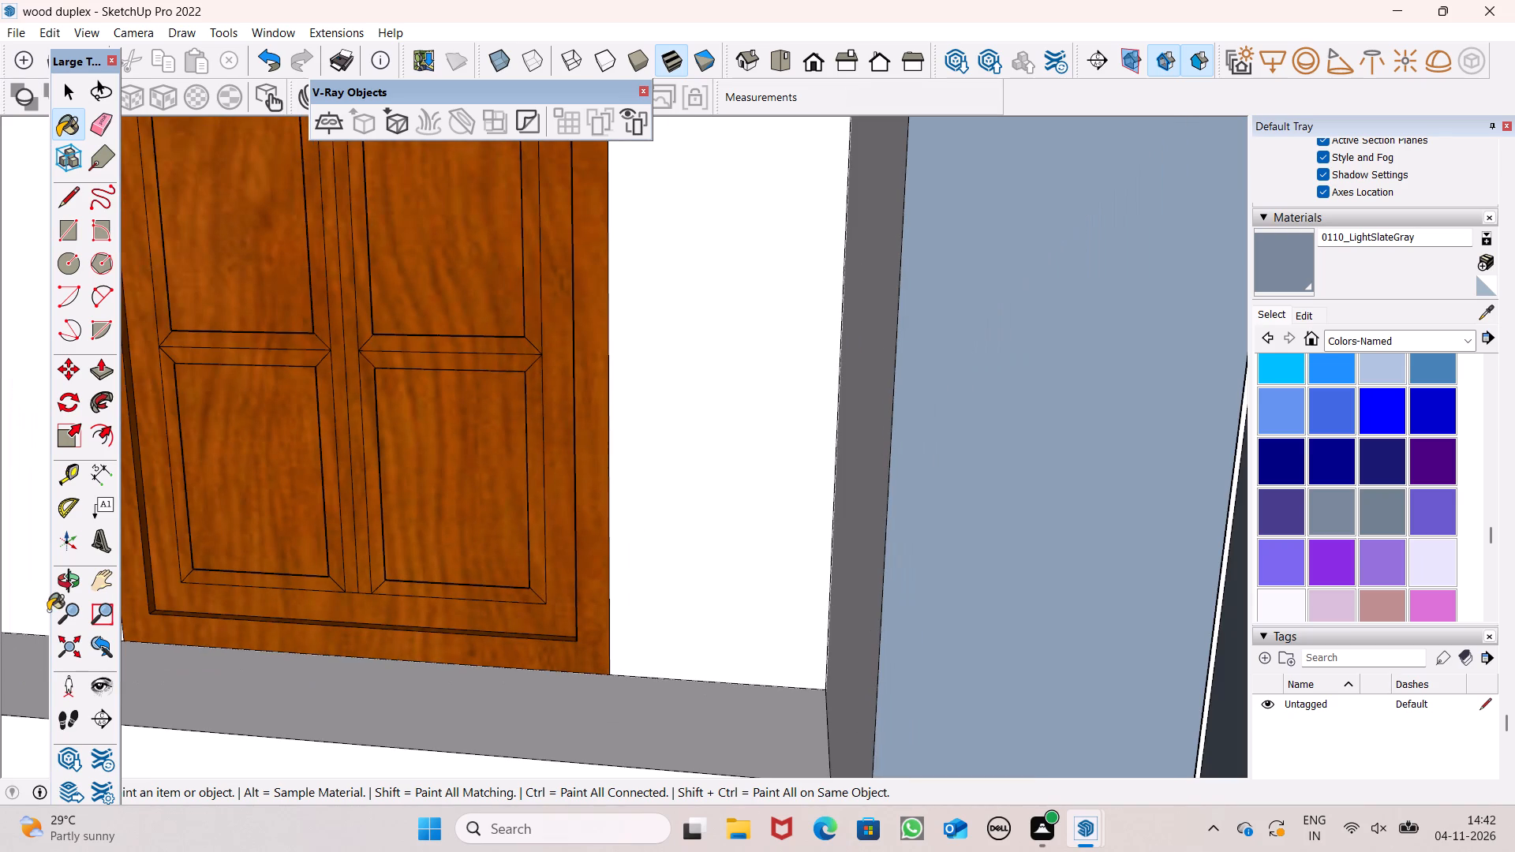
Examine the painted pillars and planter wall from the entrance side and from the front.
left_click(70, 581)
scroll(596, 472, "down", 5)
scroll(722, 453, "up", 1)
scroll(722, 458, "down", 3)
left_click_drag(681, 540, 934, 552)
scroll(567, 540, "down", 6)
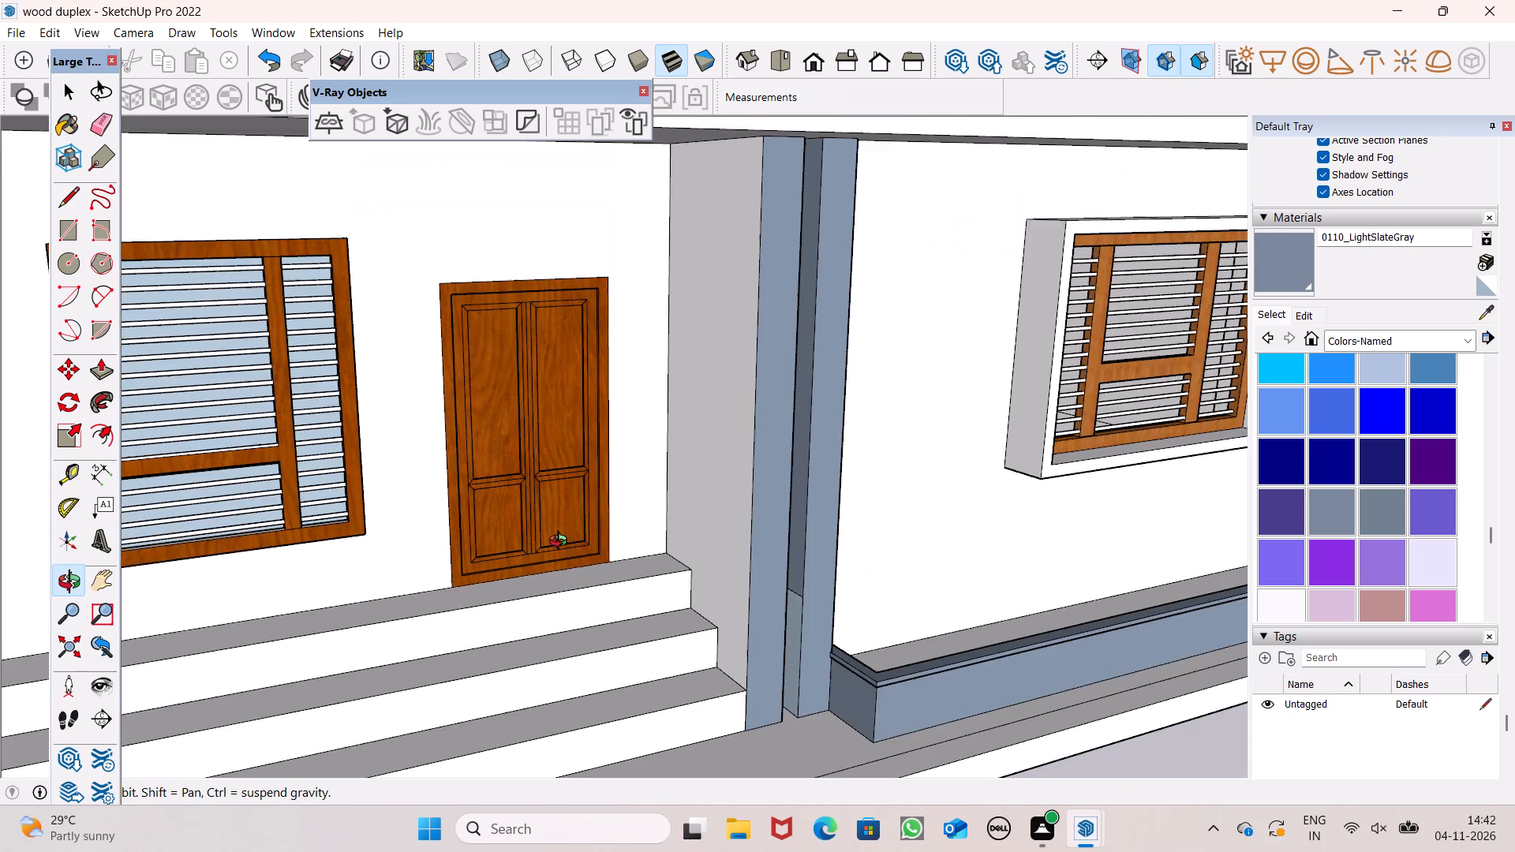
scroll(562, 543, "down", 1)
scroll(562, 543, "up", 2)
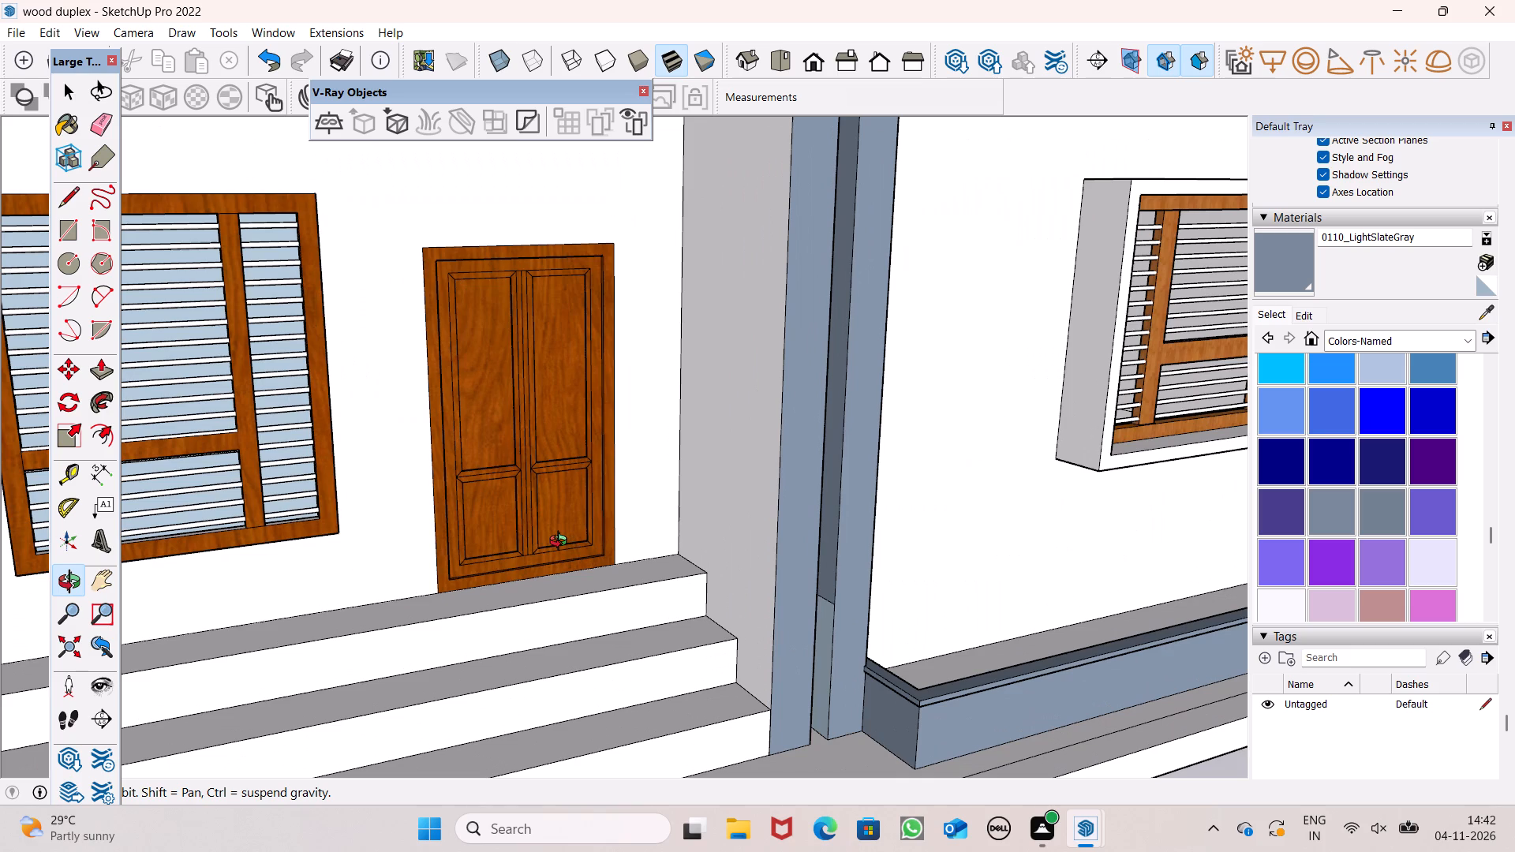
scroll(562, 543, "down", 5)
left_click_drag(760, 560, 574, 519)
scroll(582, 506, "down", 6)
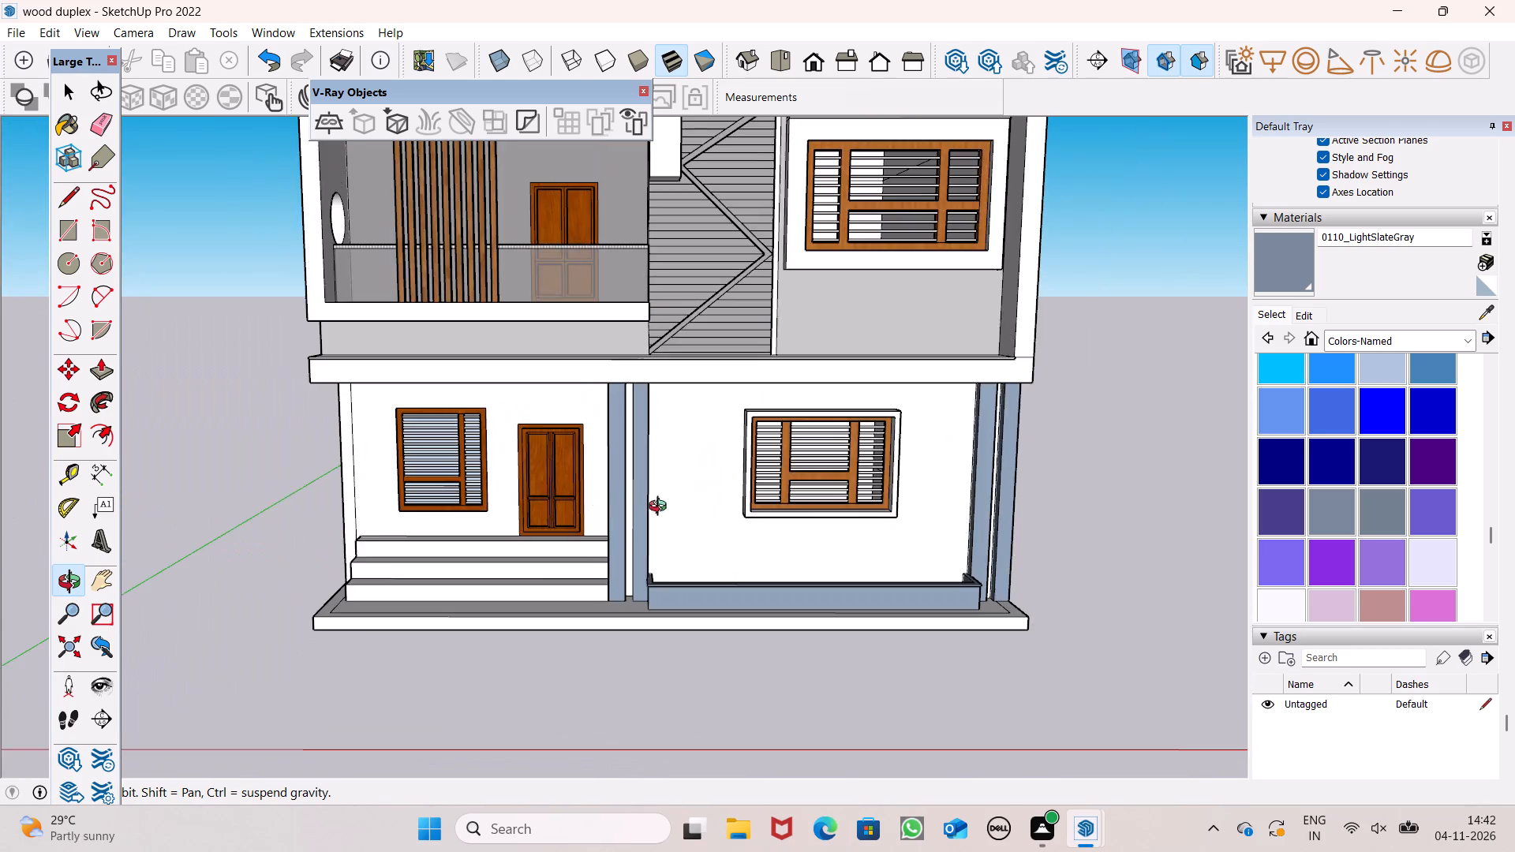
Examine the upper floor's balcony, zigzag panel and framed window from above and from the front.
left_click_drag(612, 488, 710, 631, "shift")
scroll(751, 314, "up", 3)
left_click_drag(772, 374, 731, 464, "shift")
left_click_drag(720, 470, 345, 399)
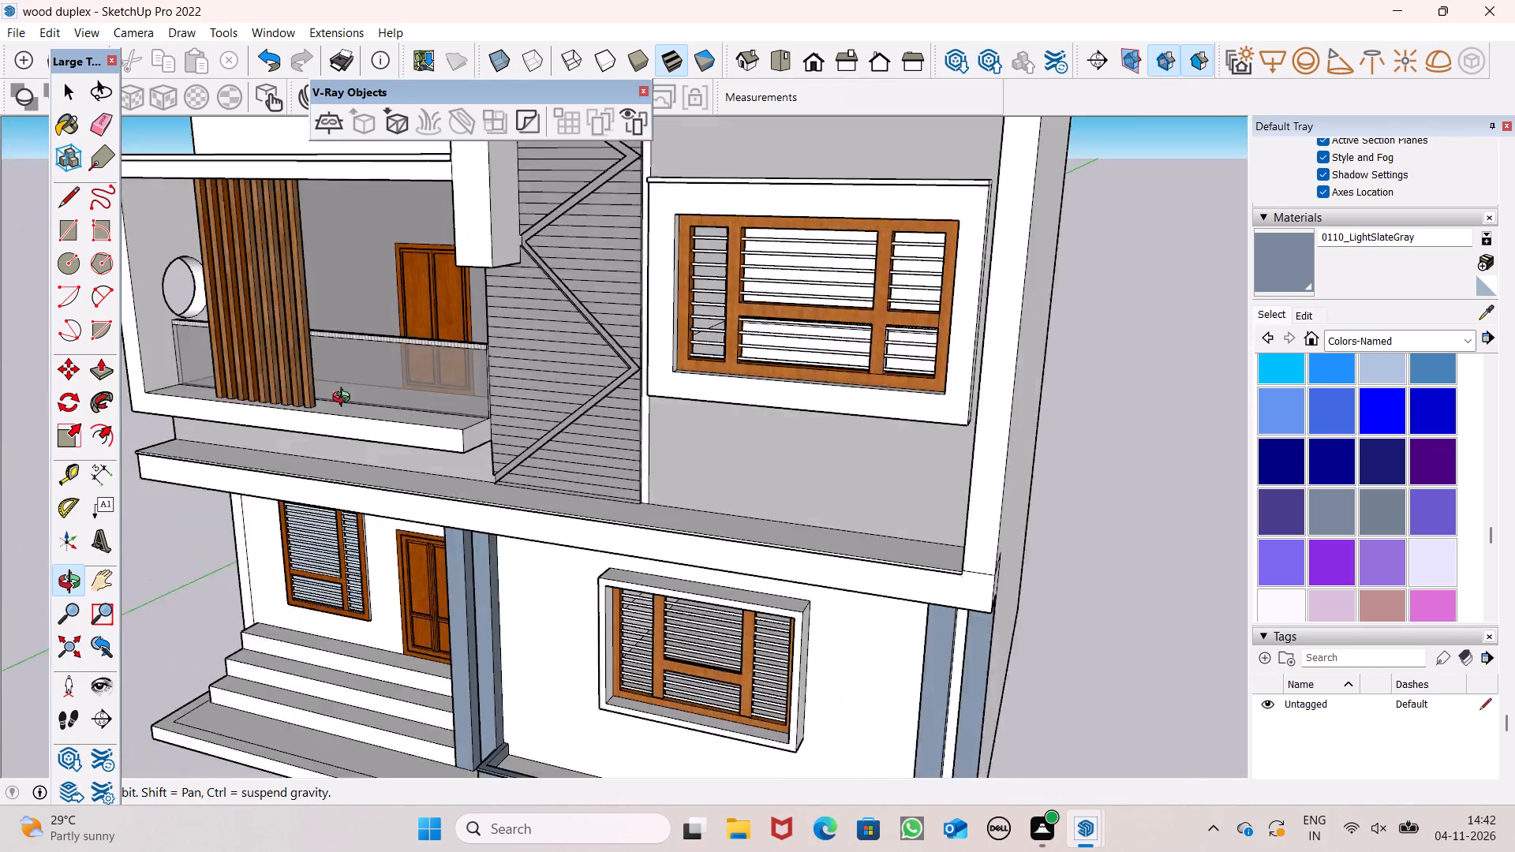
left_click_drag(345, 399, 835, 804)
left_click_drag(611, 276, 477, 101)
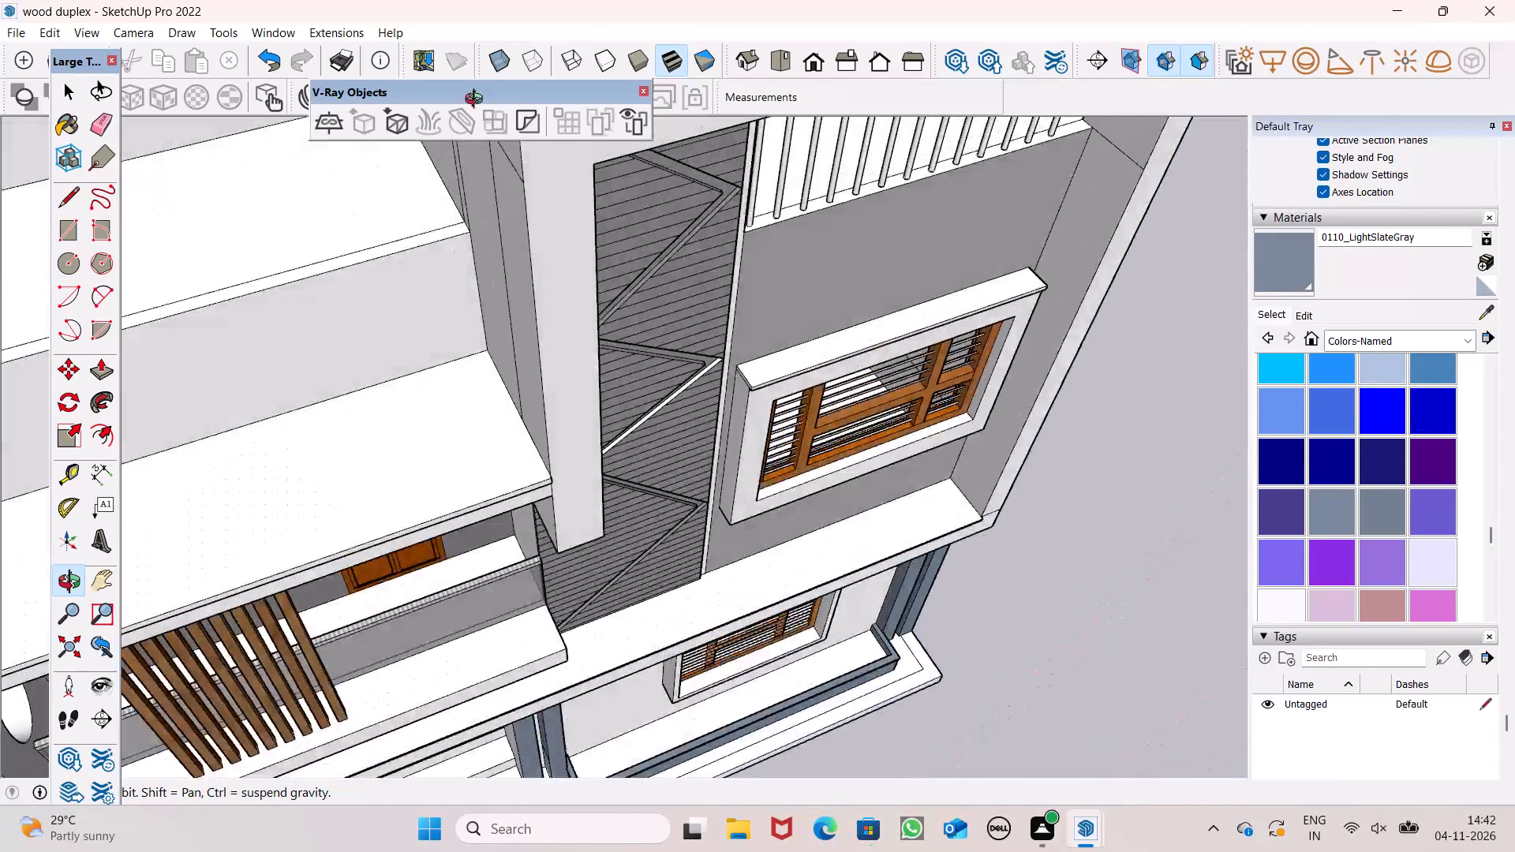
left_click_drag(477, 101, 449, 32)
left_click_drag(702, 435, 481, 314)
left_click_drag(812, 519, 752, 275, "shift")
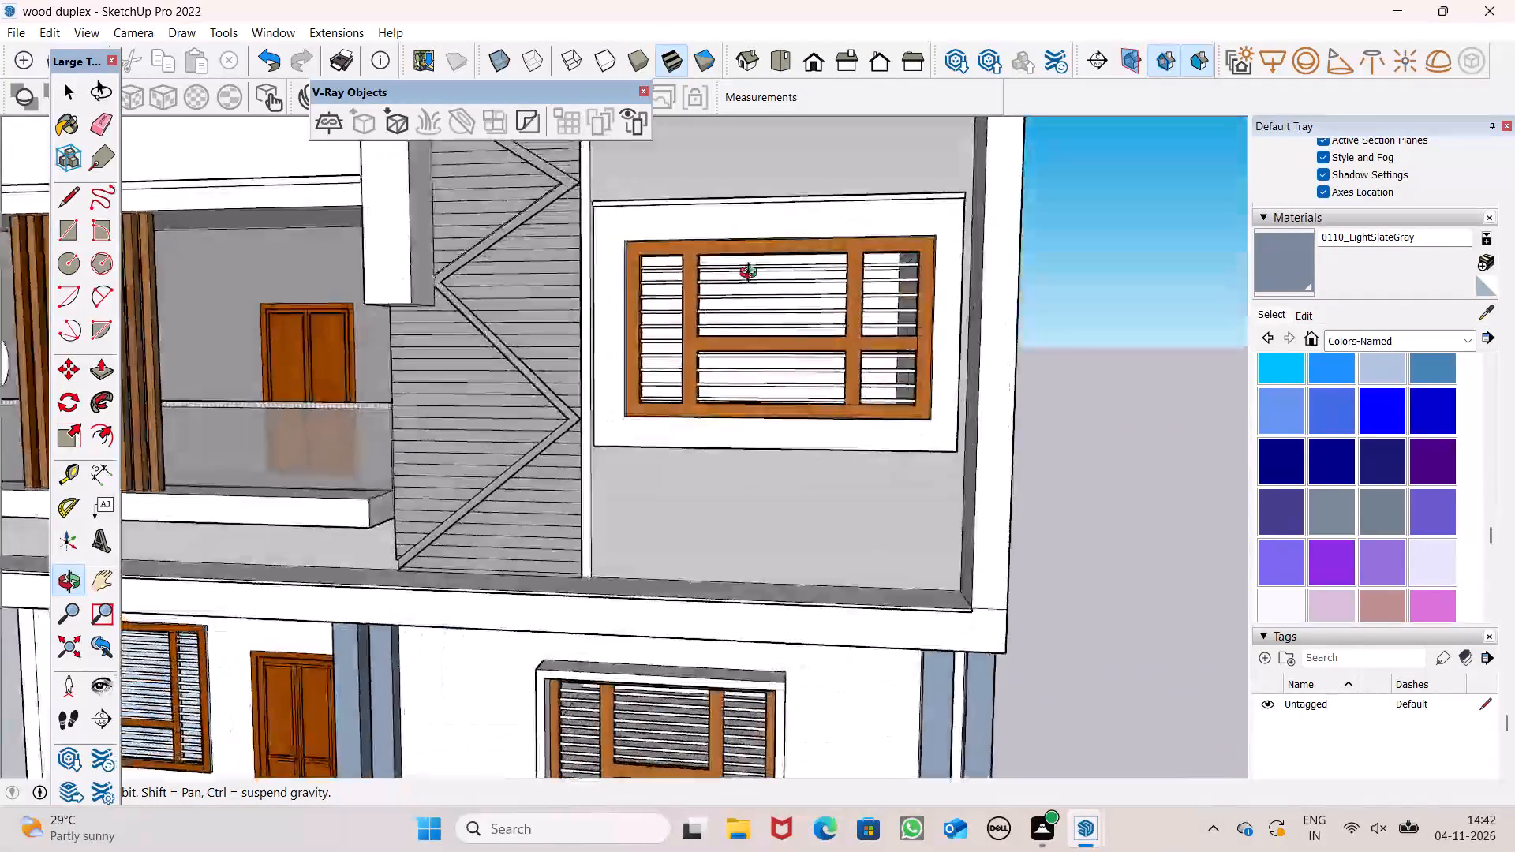
left_click_drag(752, 275, 781, 230, "shift")
left_click_drag(746, 304, 715, 340, "shift")
left_click_drag(739, 349, 765, 353)
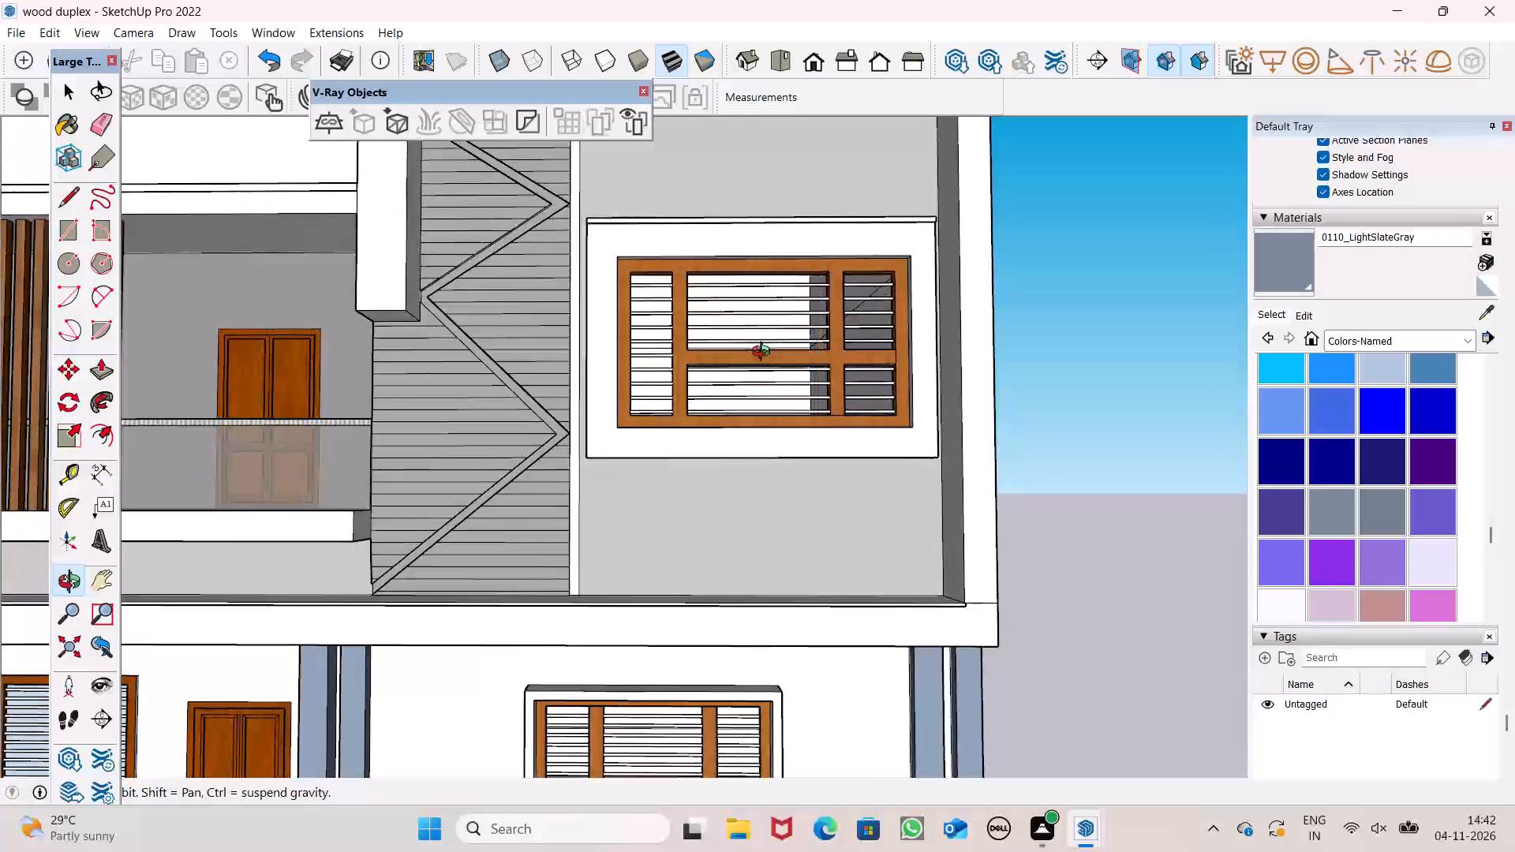
scroll(686, 364, "up", 3)
left_click_drag(652, 395, 612, 451, "shift")
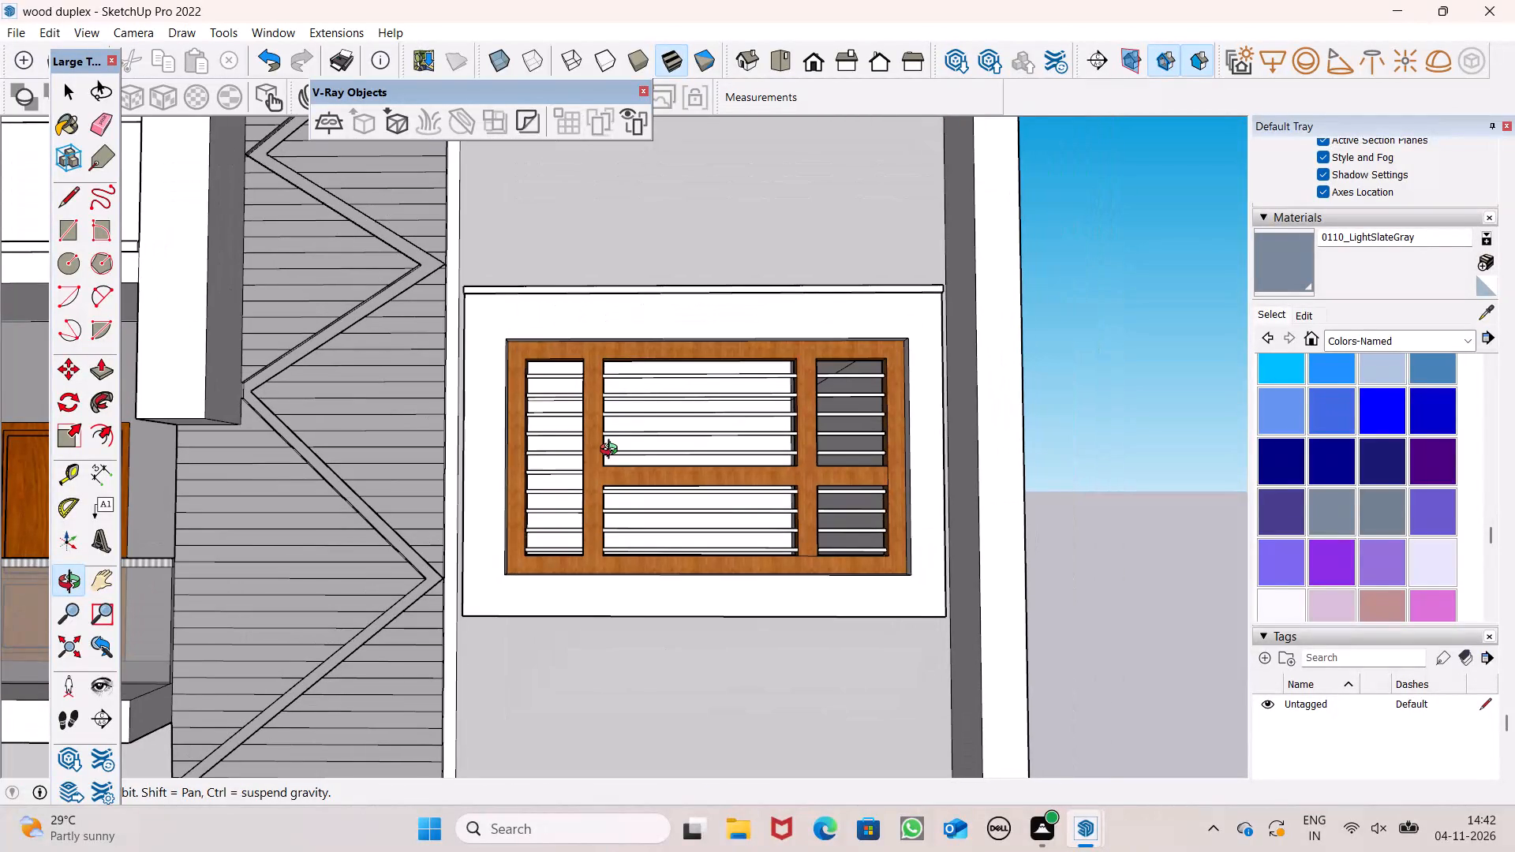
left_click_drag(621, 443, 643, 495)
Examine the ground-floor window wall between the pillars and the overall front facade from several angles.
scroll(593, 443, "down", 8)
scroll(582, 444, "up", 1)
scroll(581, 449, "down", 9)
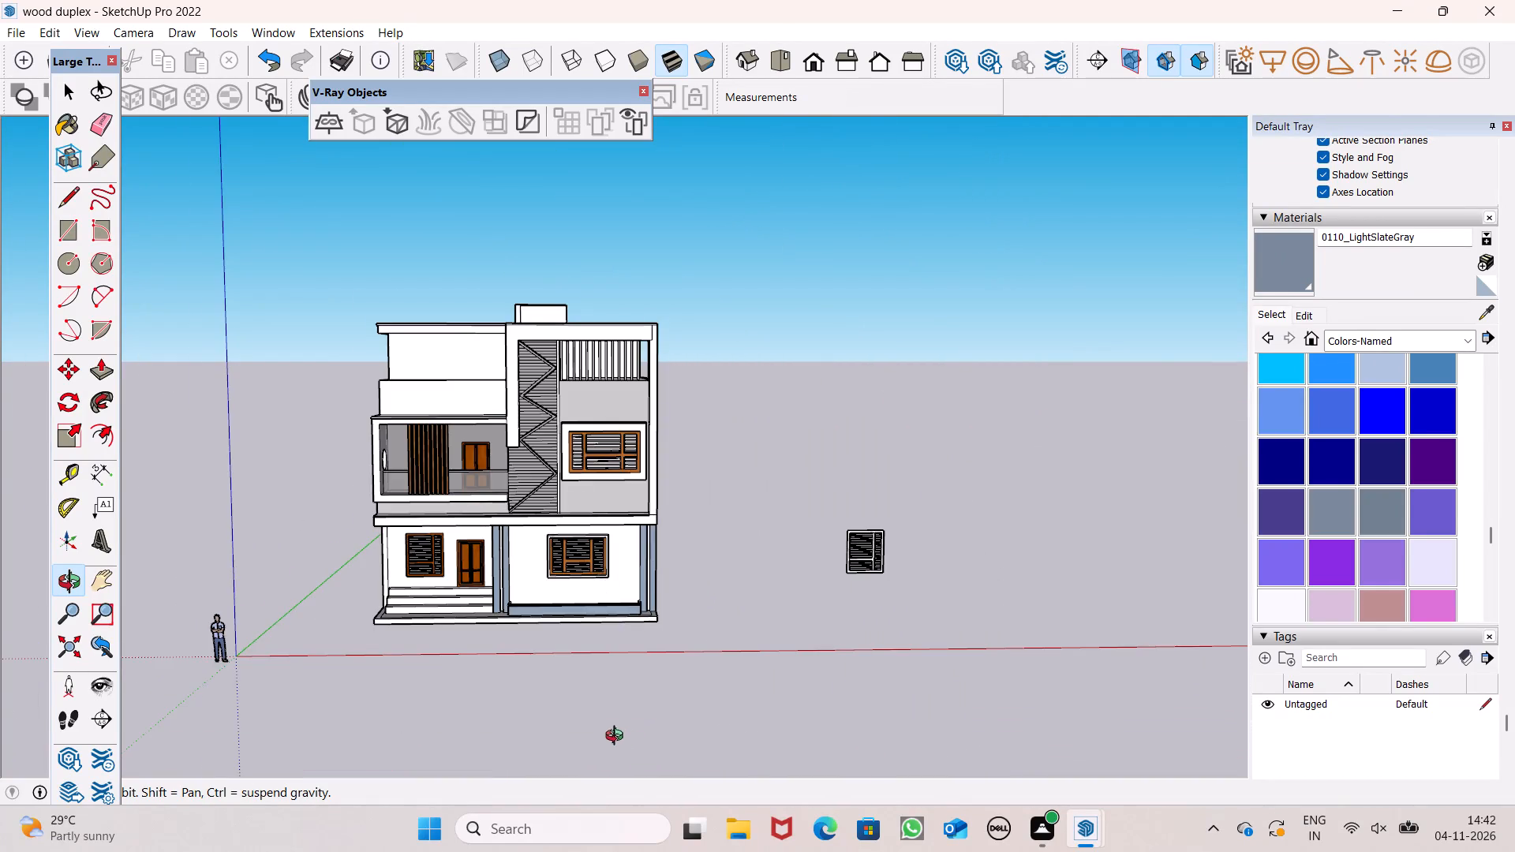
scroll(614, 738, "up", 18)
left_click_drag(623, 502, 585, 525)
left_click_drag(585, 525, 584, 456)
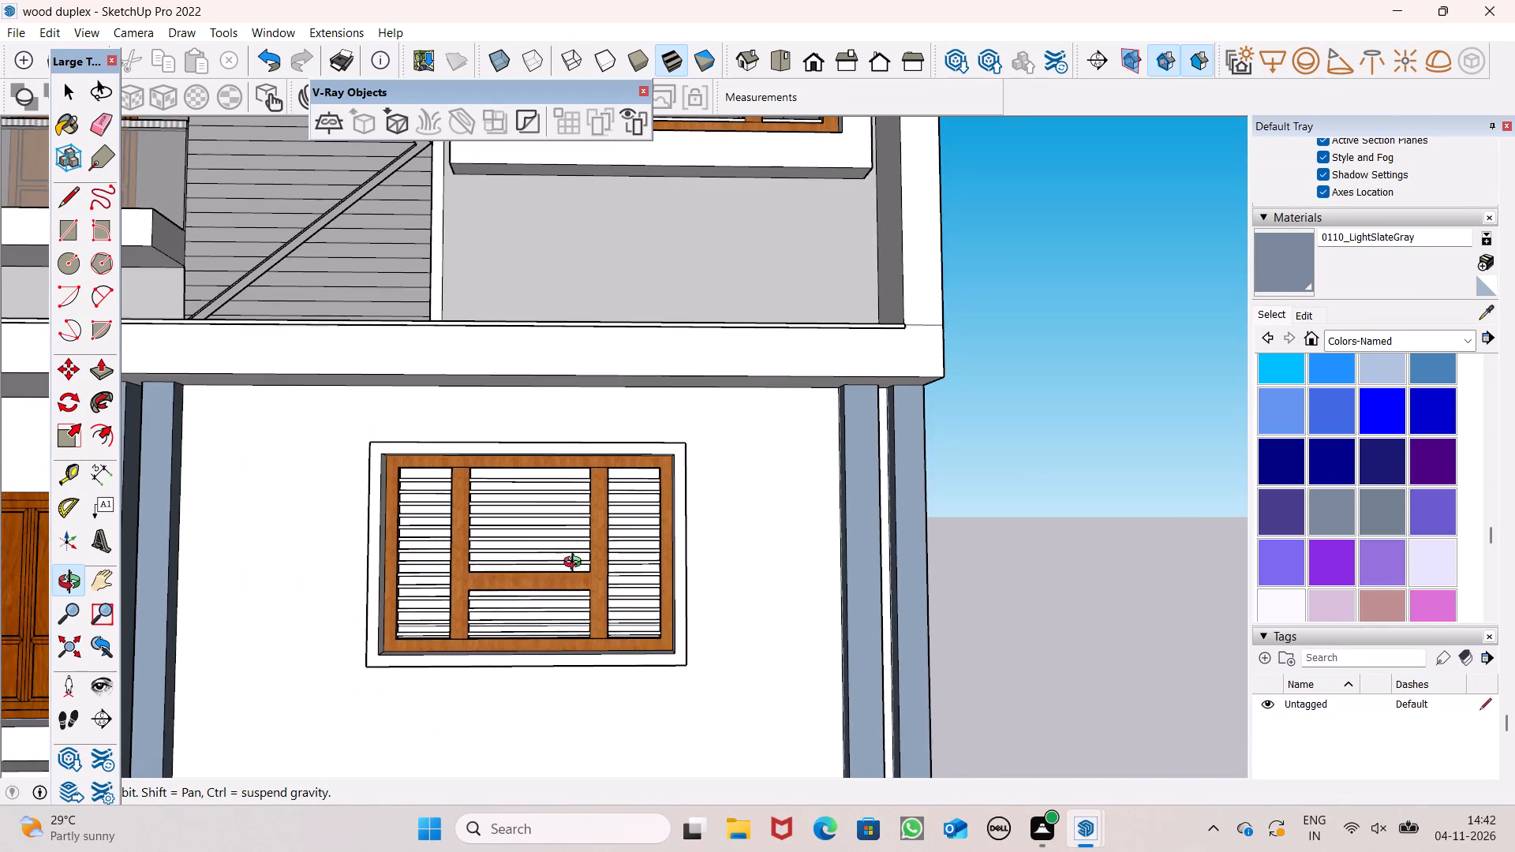
scroll(575, 566, "up", 4)
left_click_drag(557, 575, 628, 513, "shift")
scroll(630, 502, "down", 5)
left_click_drag(610, 518, 592, 603)
scroll(613, 532, "down", 5)
left_click_drag(612, 525, 612, 589, "shift")
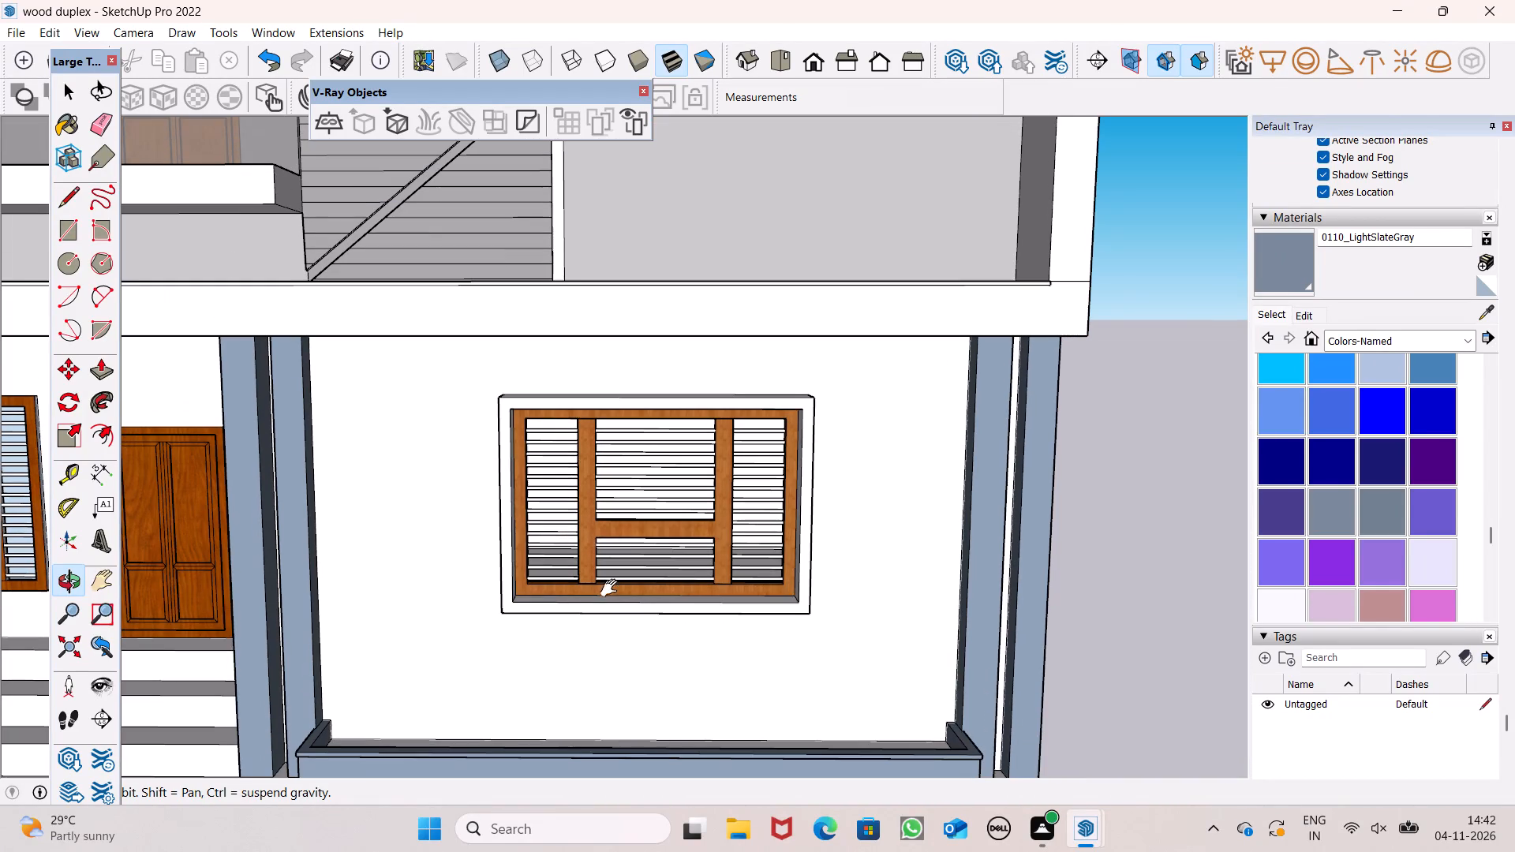
left_click_drag(613, 585, 574, 621, "shift")
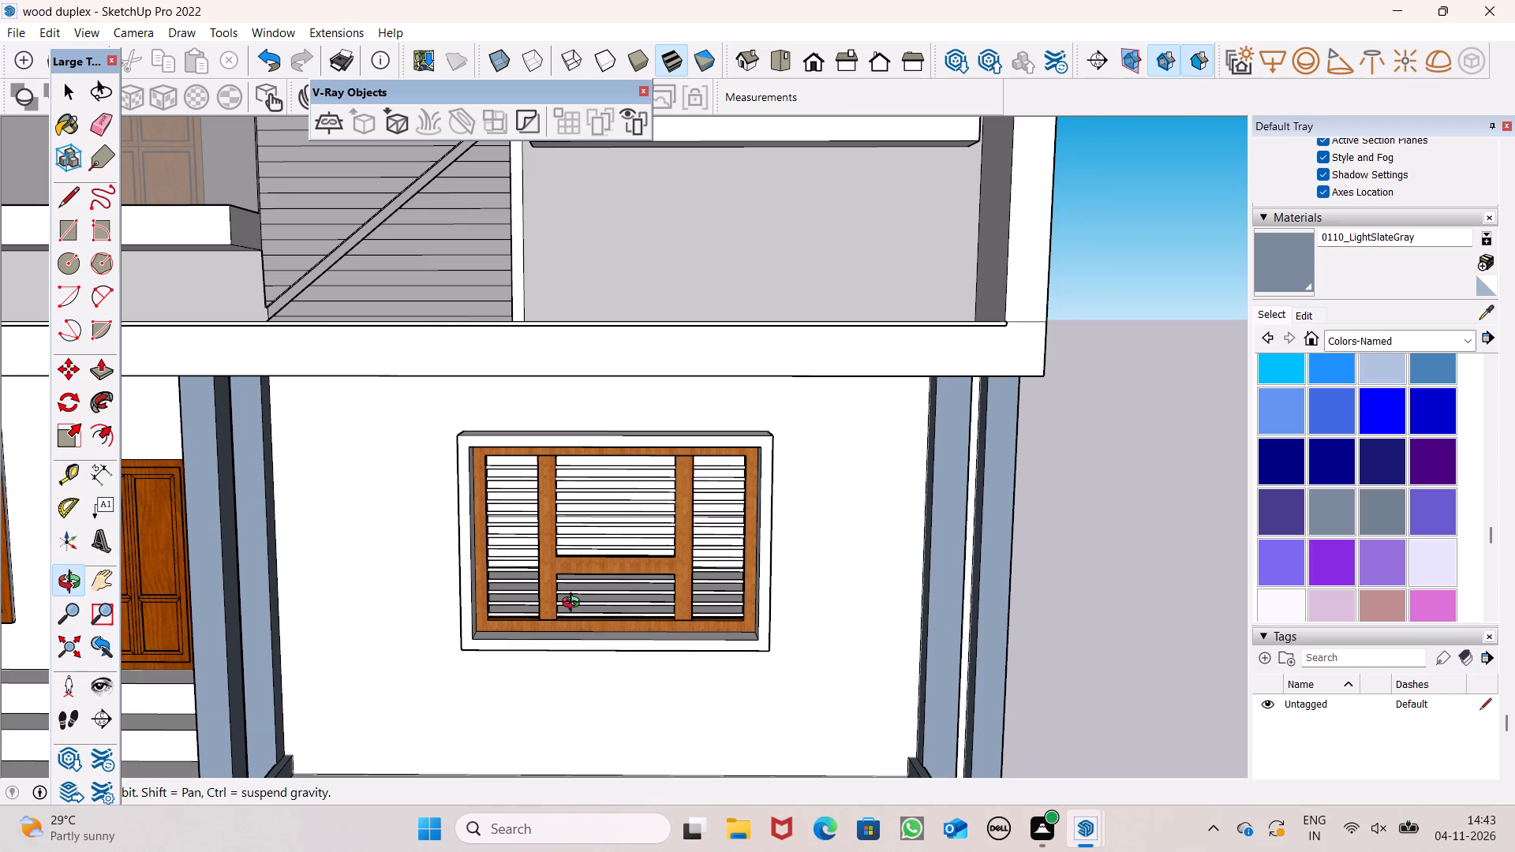
left_click_drag(559, 587, 619, 640, "shift")
scroll(624, 503, "down", 3)
left_click_drag(520, 532, 600, 607, "shift")
scroll(570, 532, "down", 6)
left_click_drag(565, 526, 600, 597, "shift")
left_click_drag(603, 595, 674, 575)
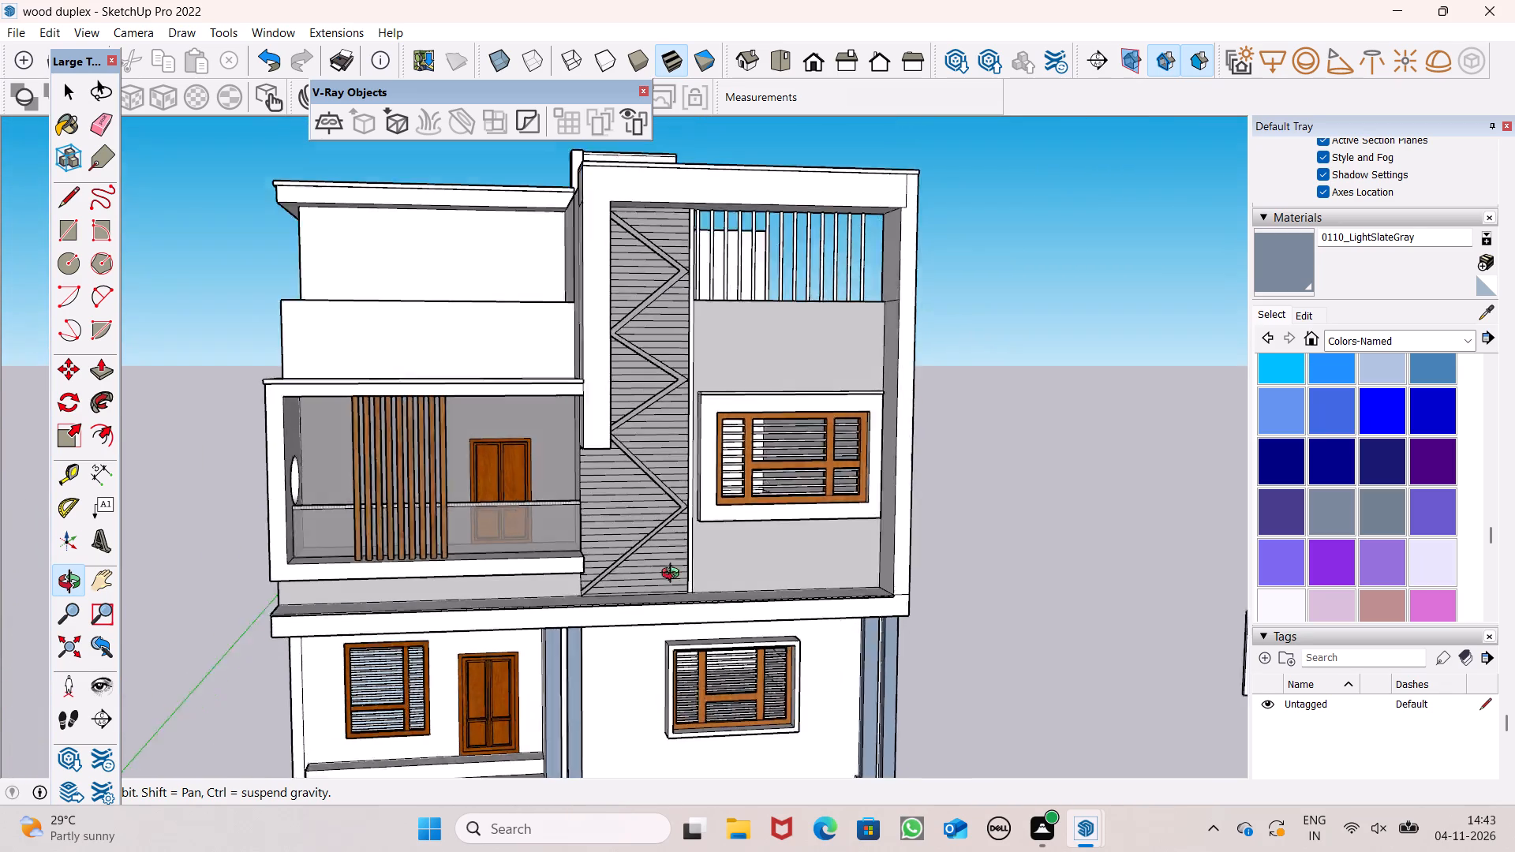
left_click_drag(674, 575, 793, 553)
left_click_drag(660, 566, 647, 547)
Paint the balcony's inner side wall next to the zigzag panel with 0133_Gray.
scroll(1380, 492, "down", 3)
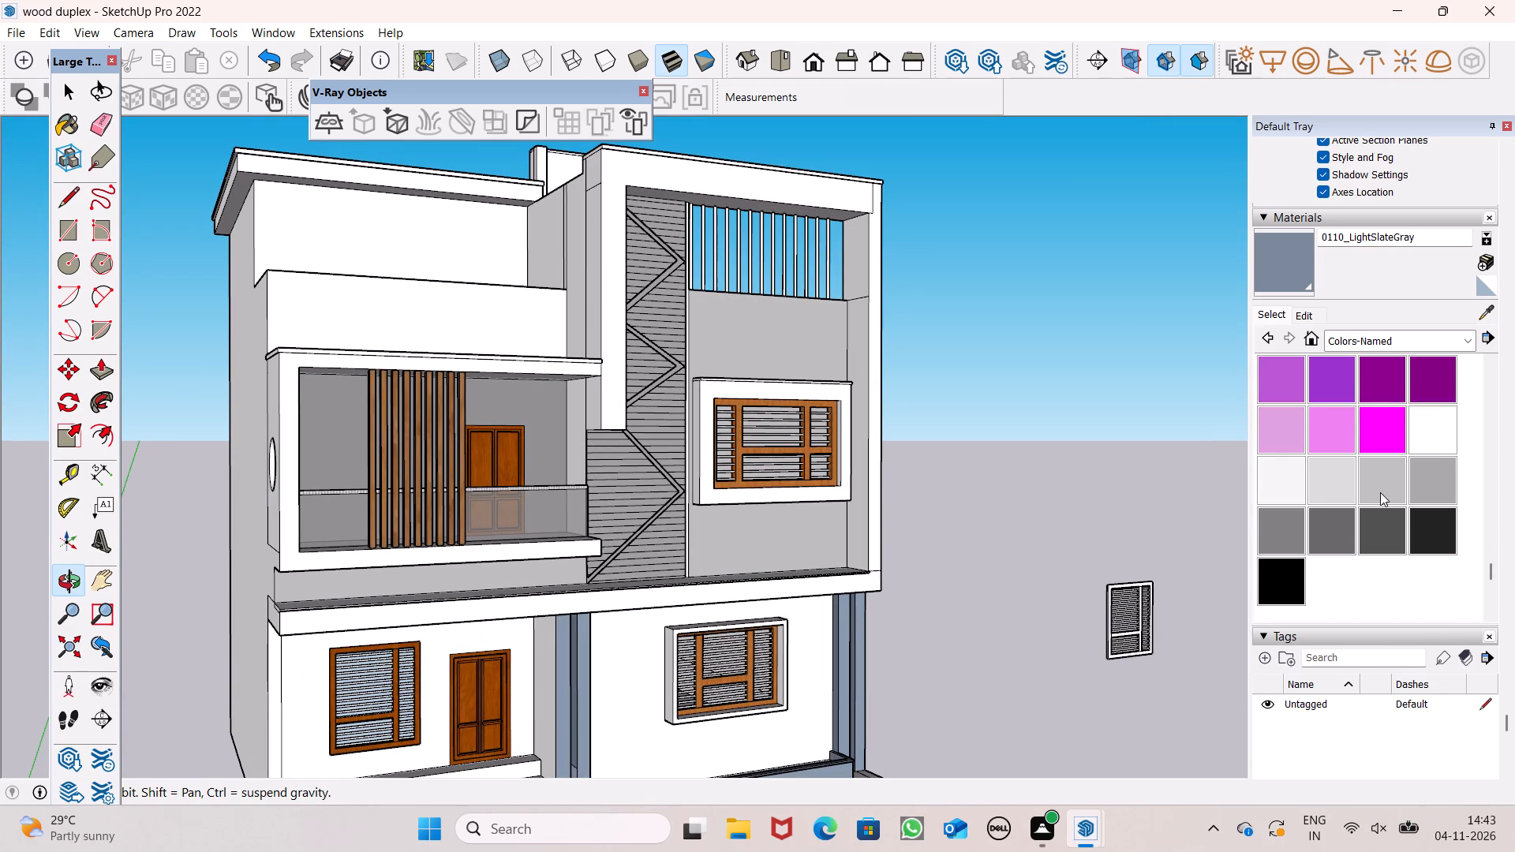
left_click(1284, 533)
scroll(534, 420, "up", 10)
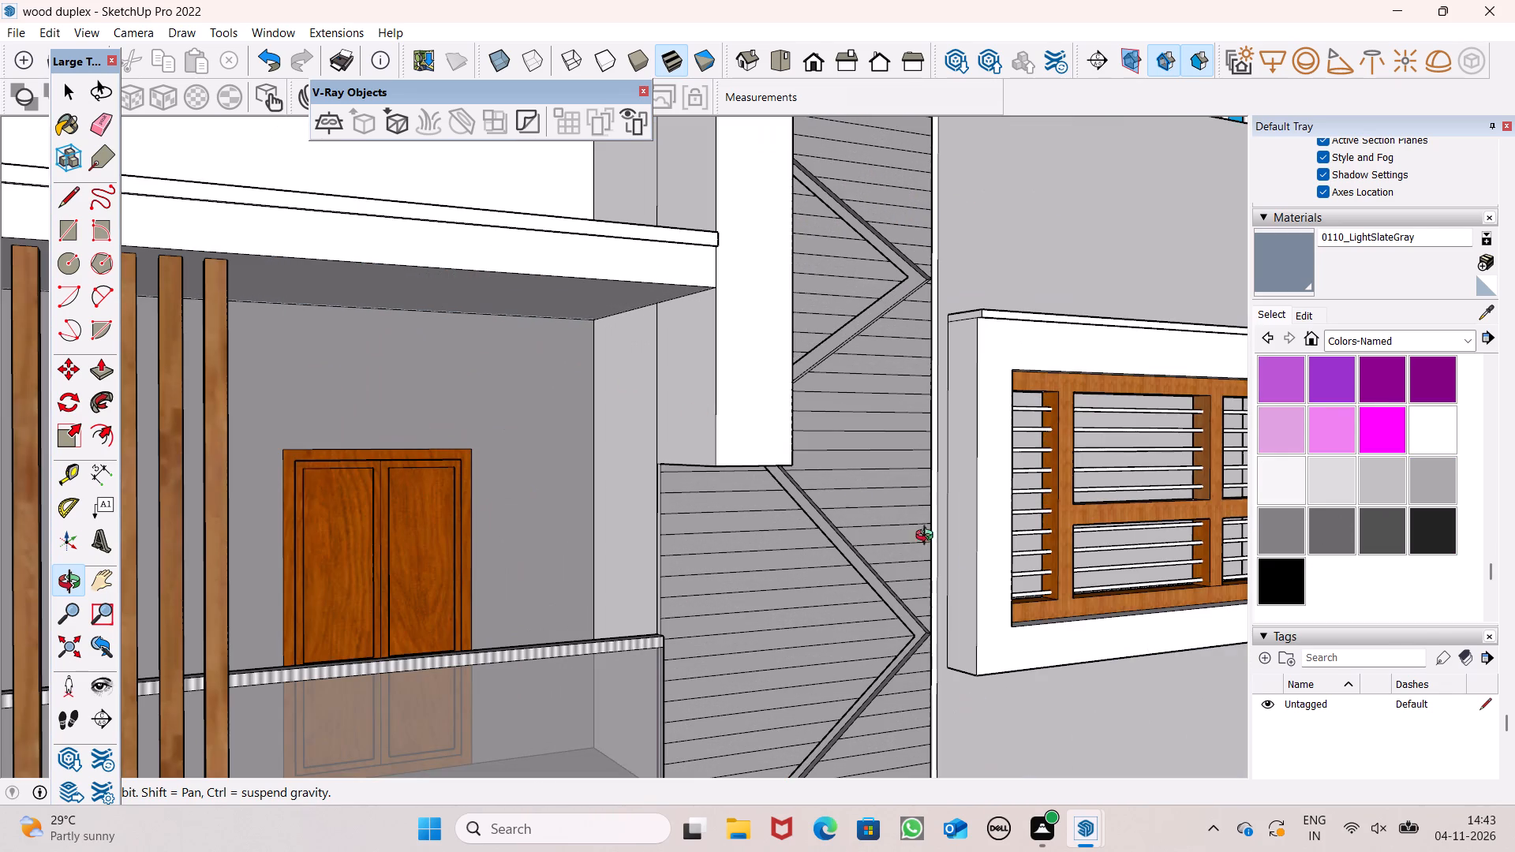
left_click(1281, 530)
left_click(635, 373)
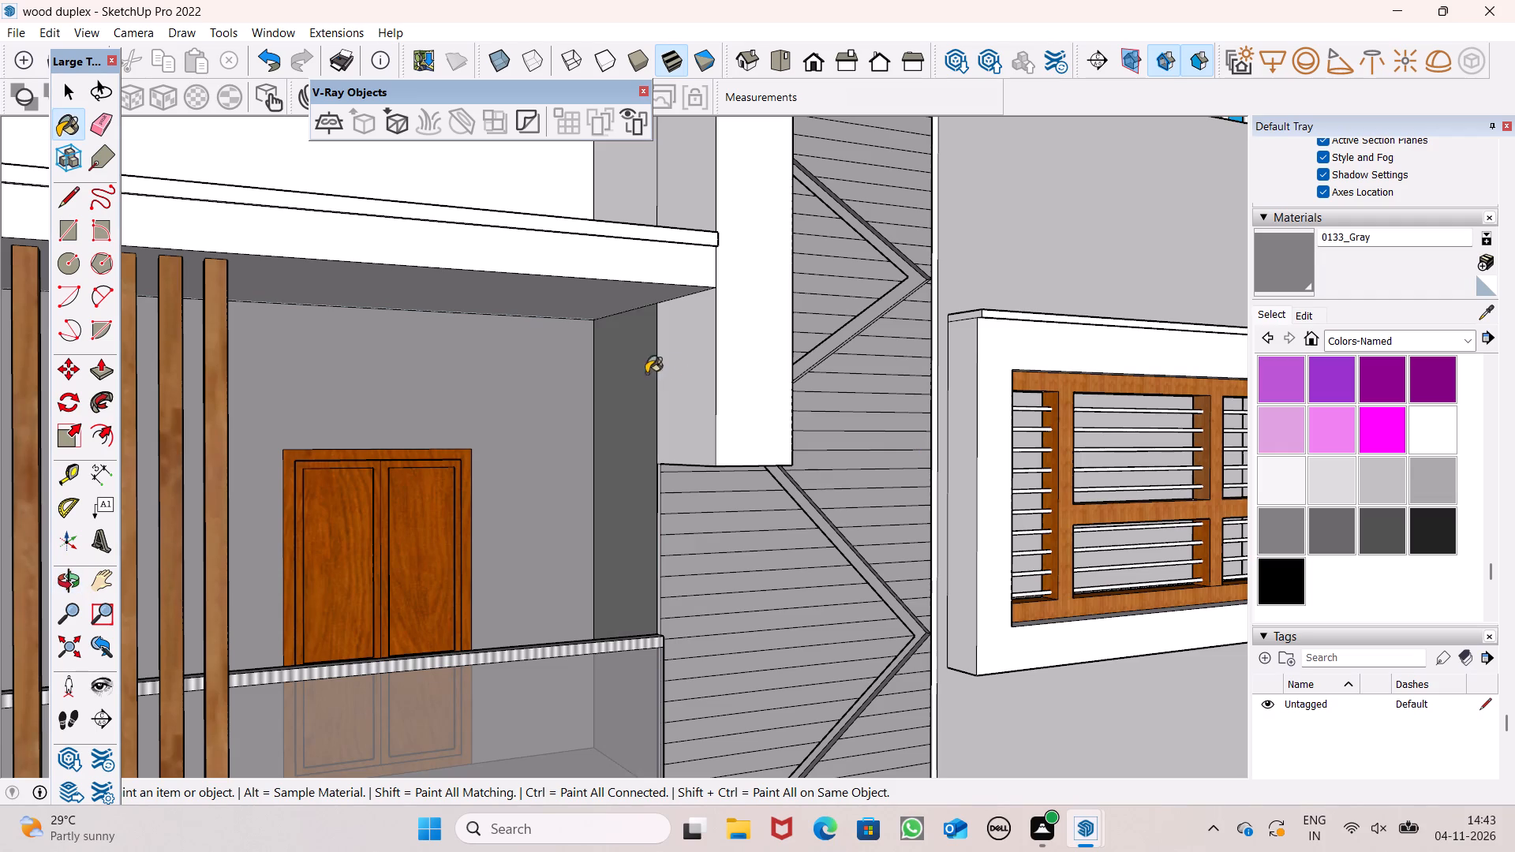
scroll(549, 418, "down", 9)
scroll(548, 421, "up", 1)
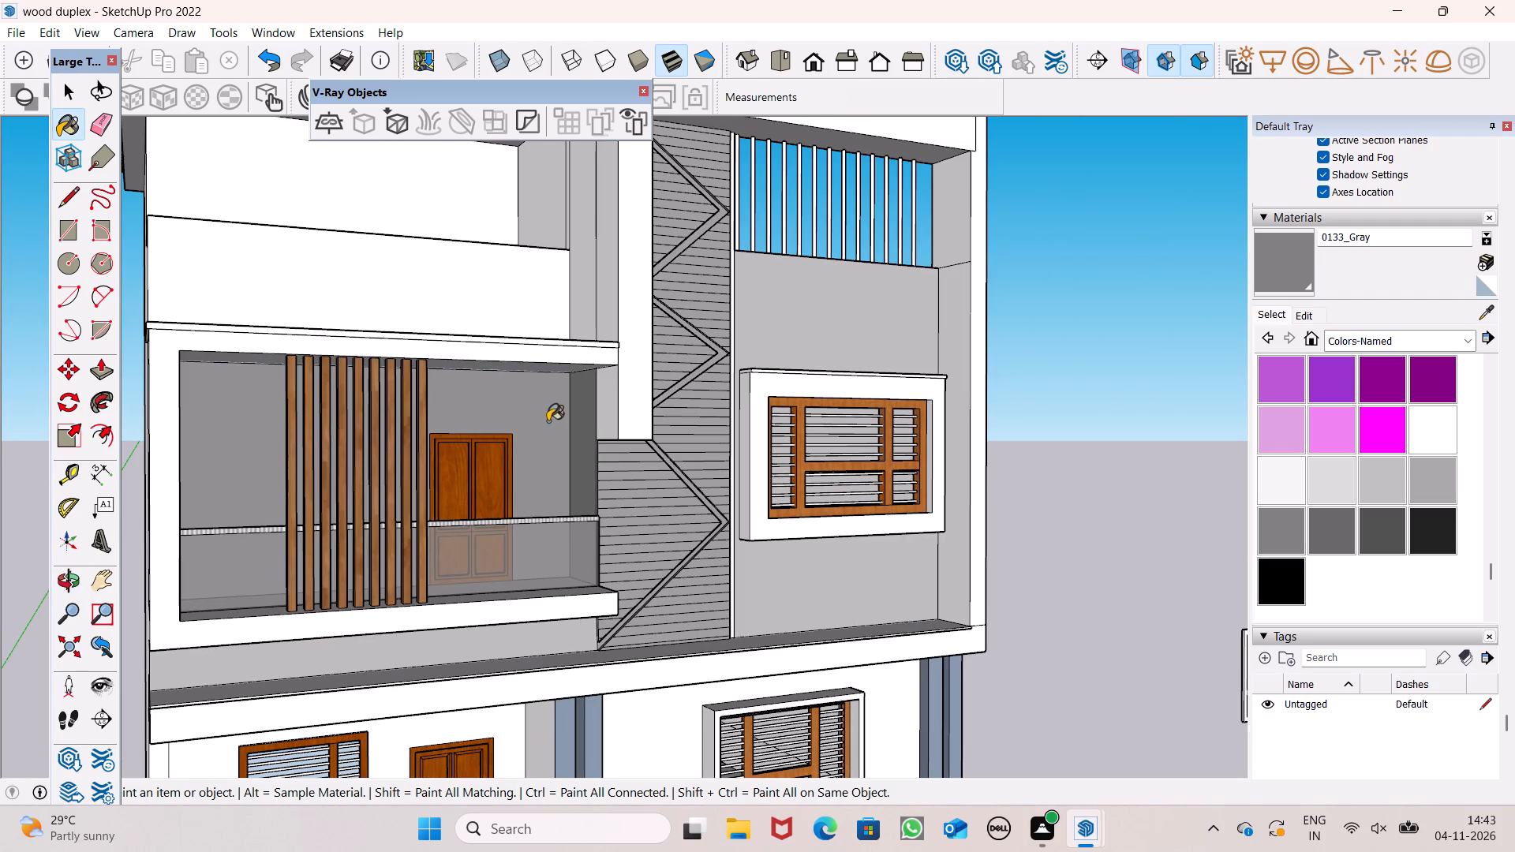
Examine the whole front facade to judge how the gray and slate surfaces work together.
scroll(548, 421, "down", 3)
key("o")
left_click_drag(894, 435, 663, 467)
scroll(663, 467, "down", 3)
left_click_drag(717, 576, 700, 523, "shift")
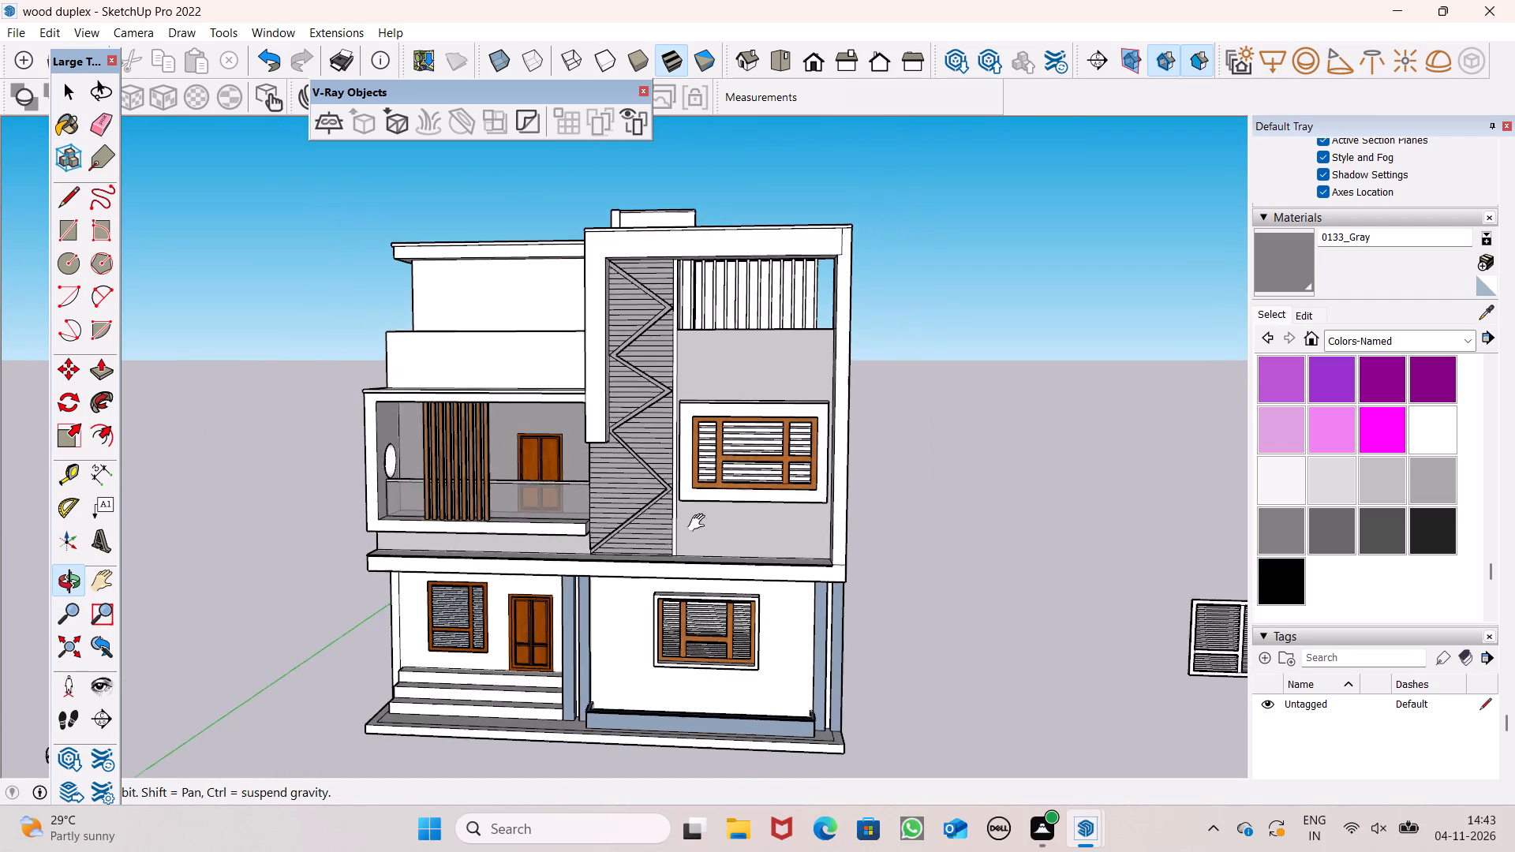
left_click_drag(700, 523, 688, 490, "shift")
left_click_drag(696, 494, 740, 505)
left_click_drag(711, 526, 746, 538)
left_click_drag(725, 586, 724, 585, "shift")
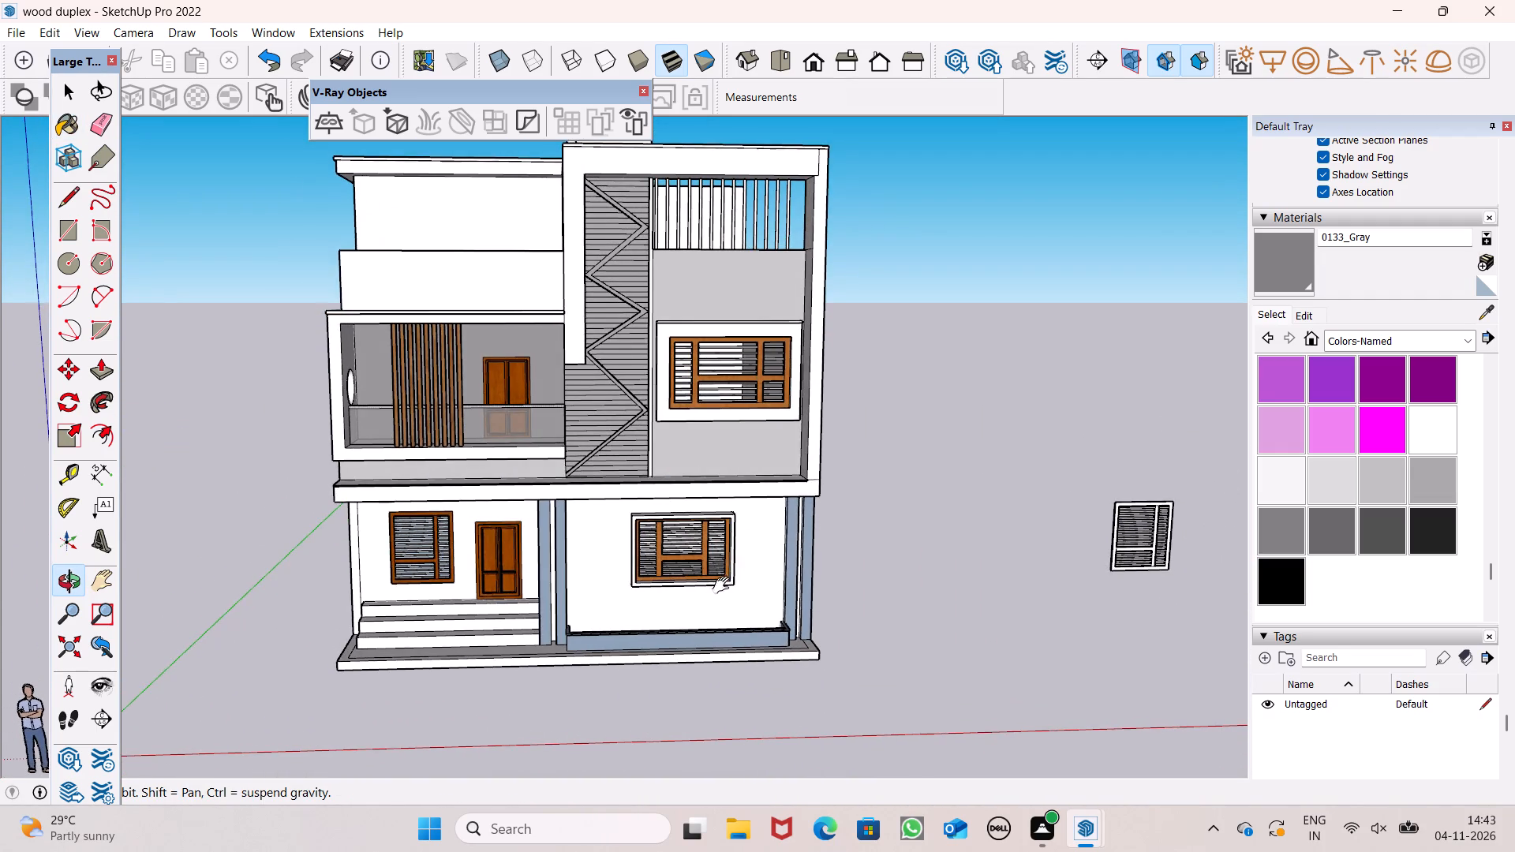
left_click_drag(724, 585, 618, 537, "shift")
Paint the ground floor's outer end pillar with 0110_LightSlateGray from the Colors-Named collection.
scroll(1421, 466, "up", 2)
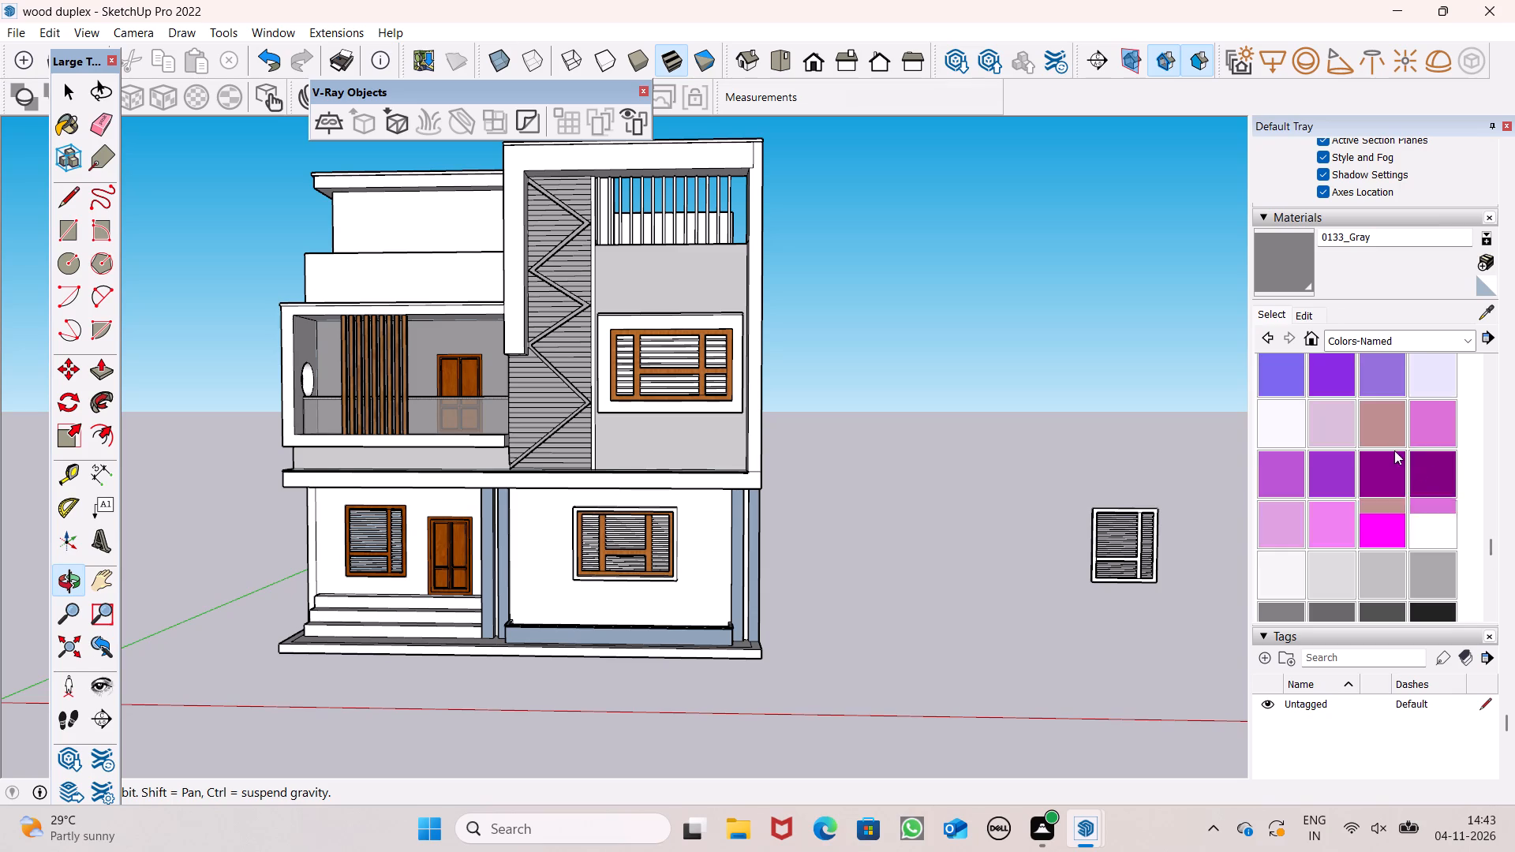
scroll(1394, 450, "up", 1)
left_click(1322, 506)
scroll(753, 545, "up", 9)
left_click(753, 532)
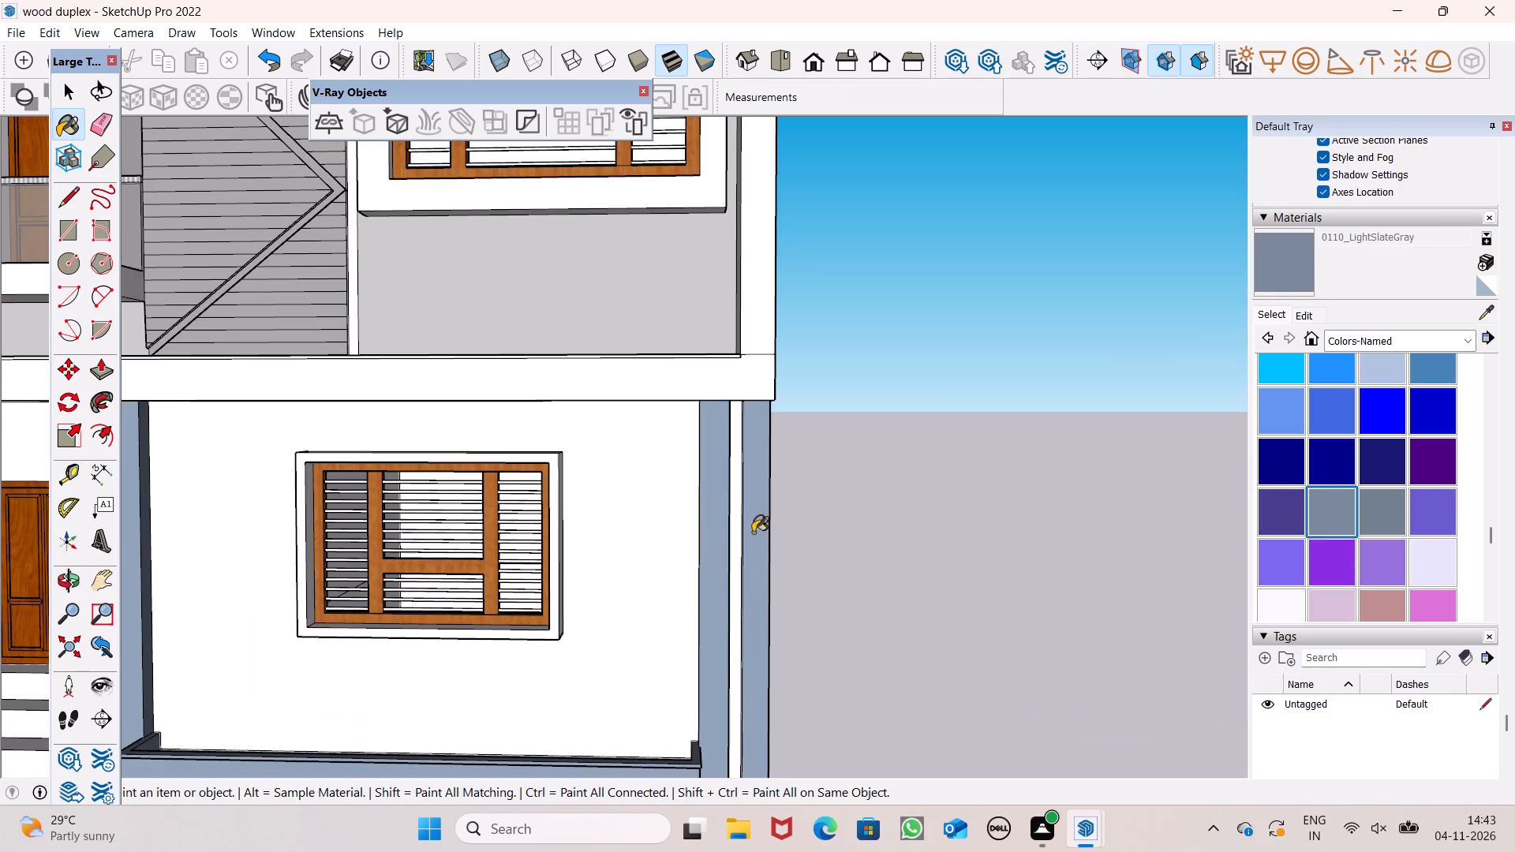
Edit the 0110_LightSlateGray colour, setting green to 130 and blue to 163.
left_click(1297, 316)
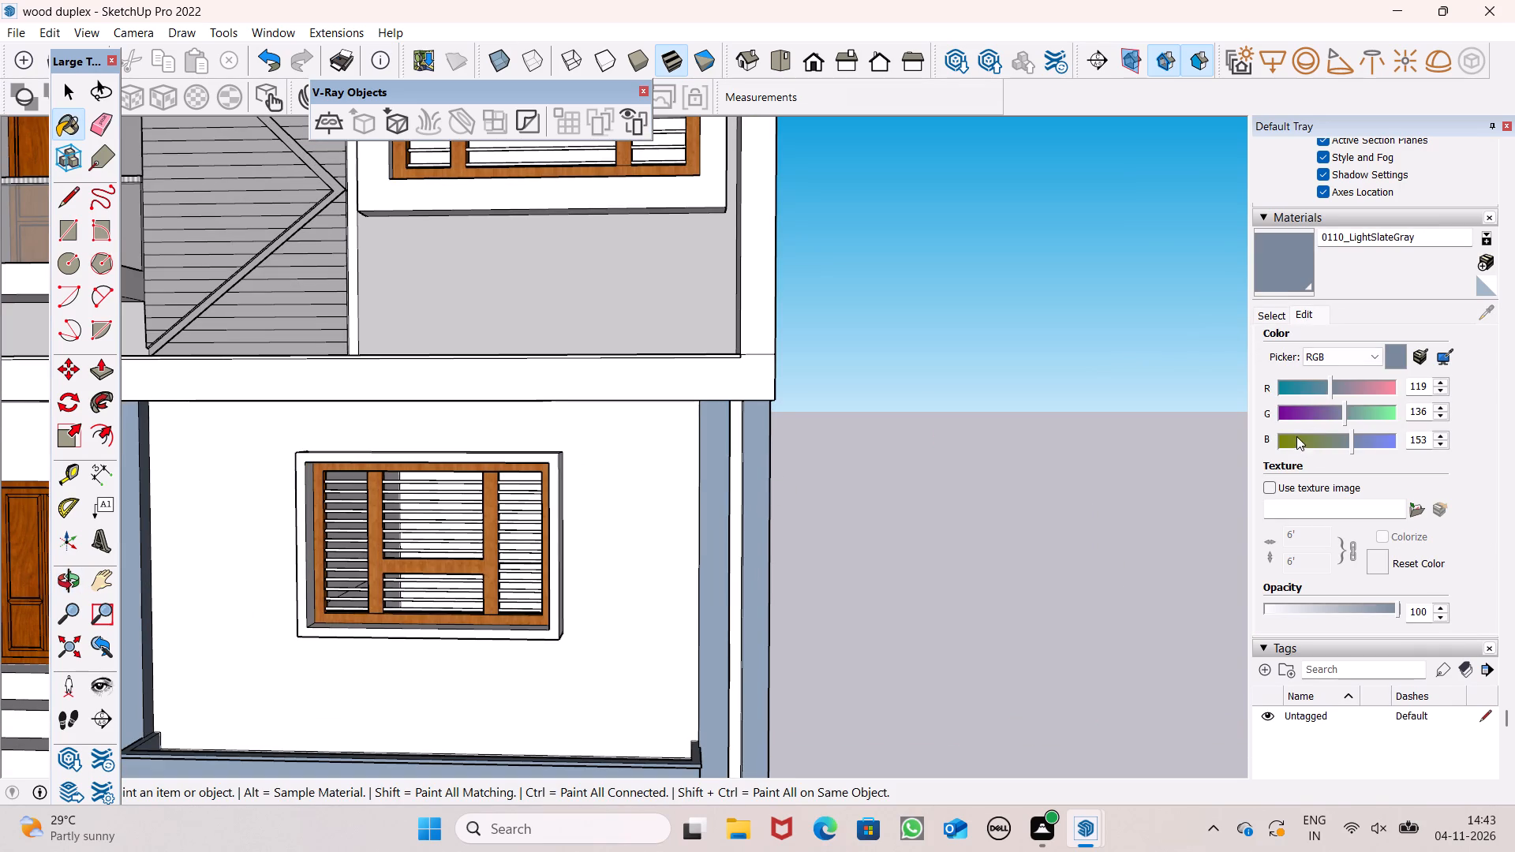
left_click(1328, 407)
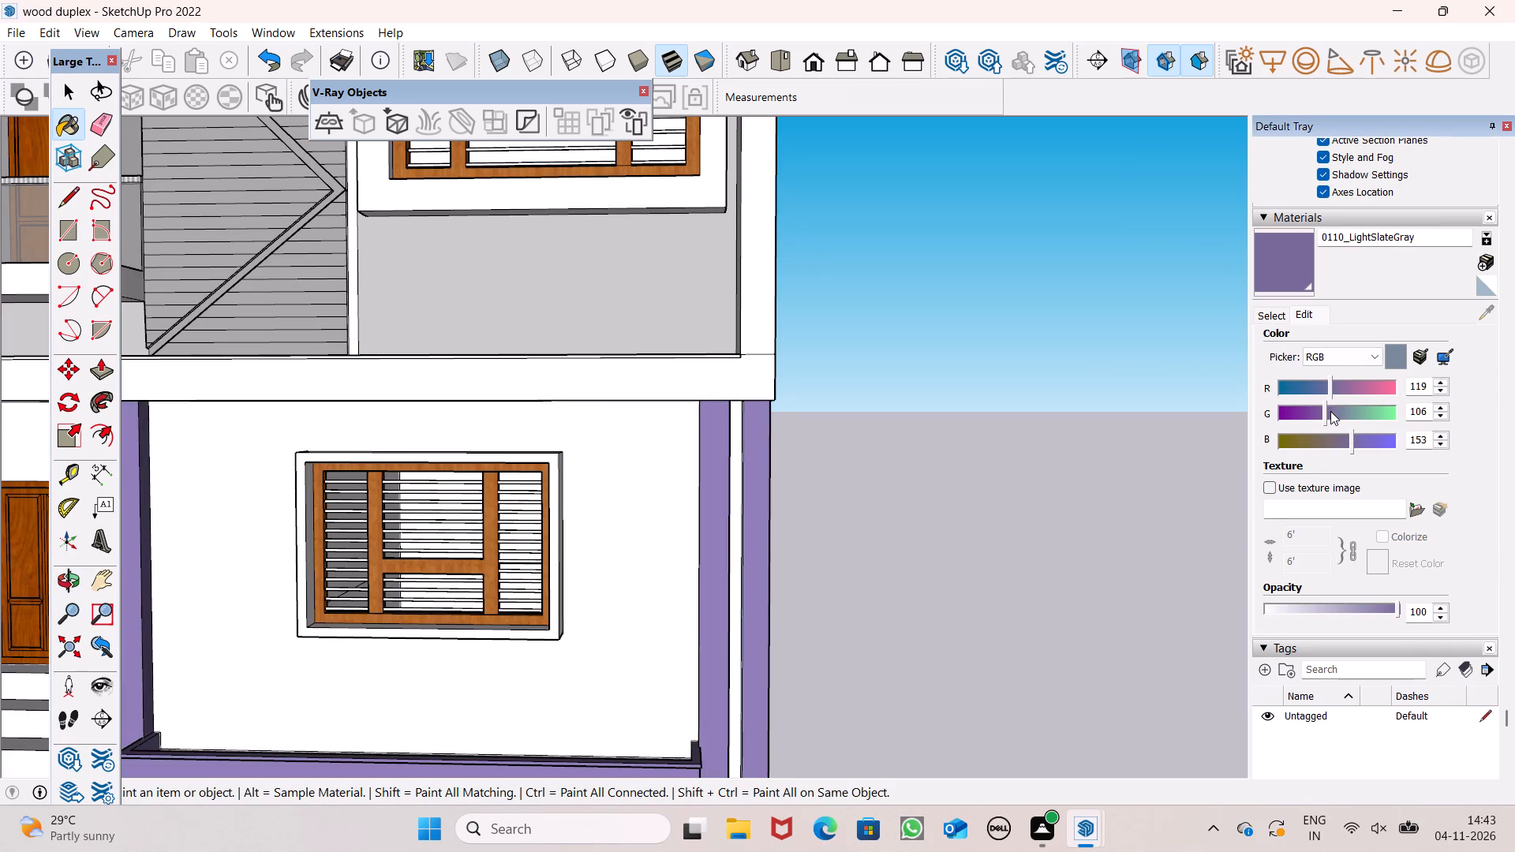
left_click(1338, 409)
left_click(1356, 439)
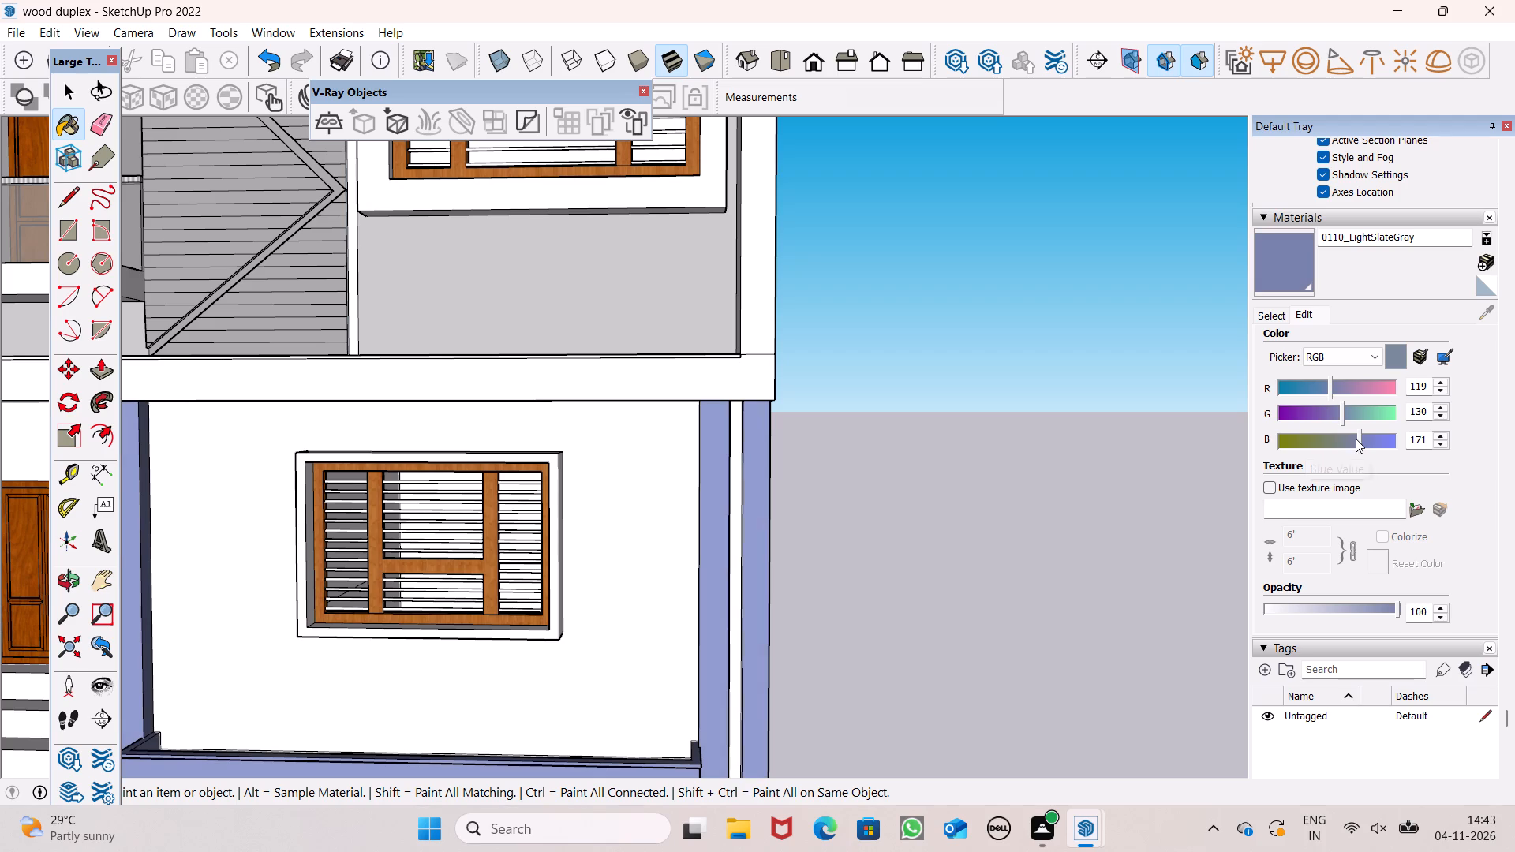
left_click(1356, 437)
left_click(1352, 436)
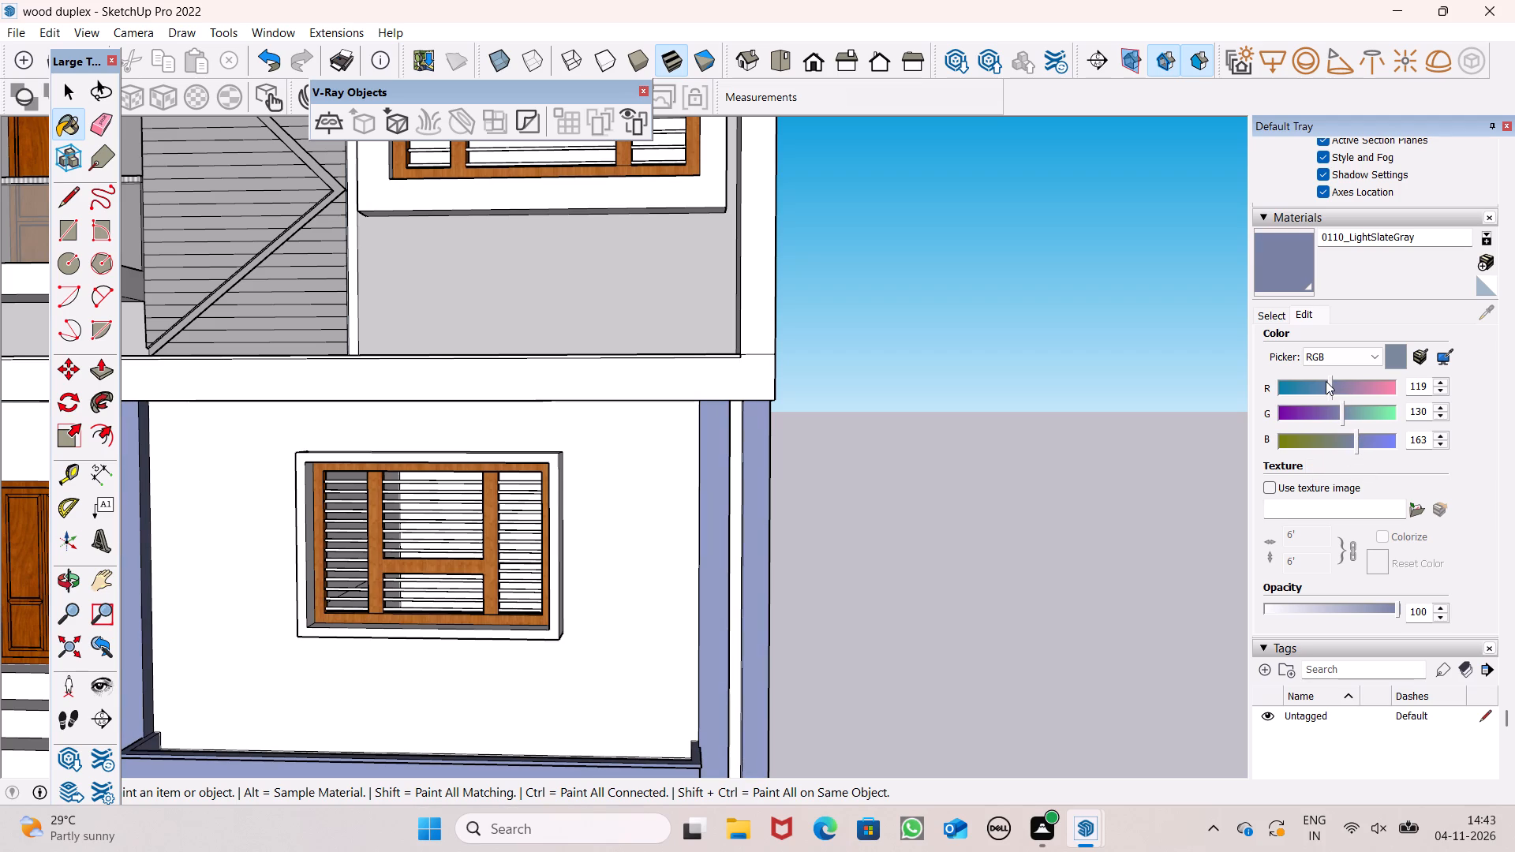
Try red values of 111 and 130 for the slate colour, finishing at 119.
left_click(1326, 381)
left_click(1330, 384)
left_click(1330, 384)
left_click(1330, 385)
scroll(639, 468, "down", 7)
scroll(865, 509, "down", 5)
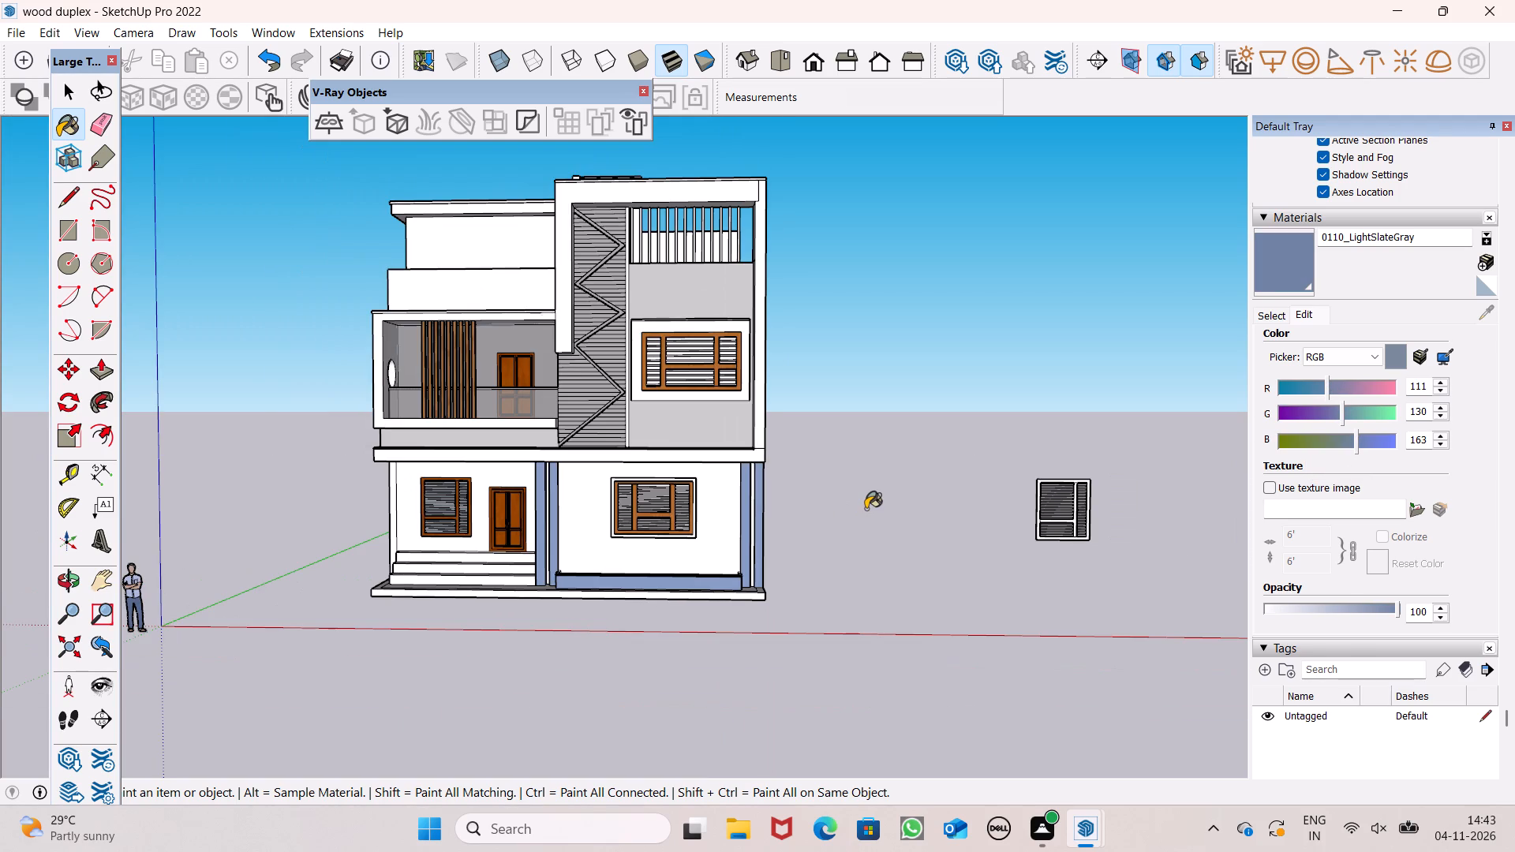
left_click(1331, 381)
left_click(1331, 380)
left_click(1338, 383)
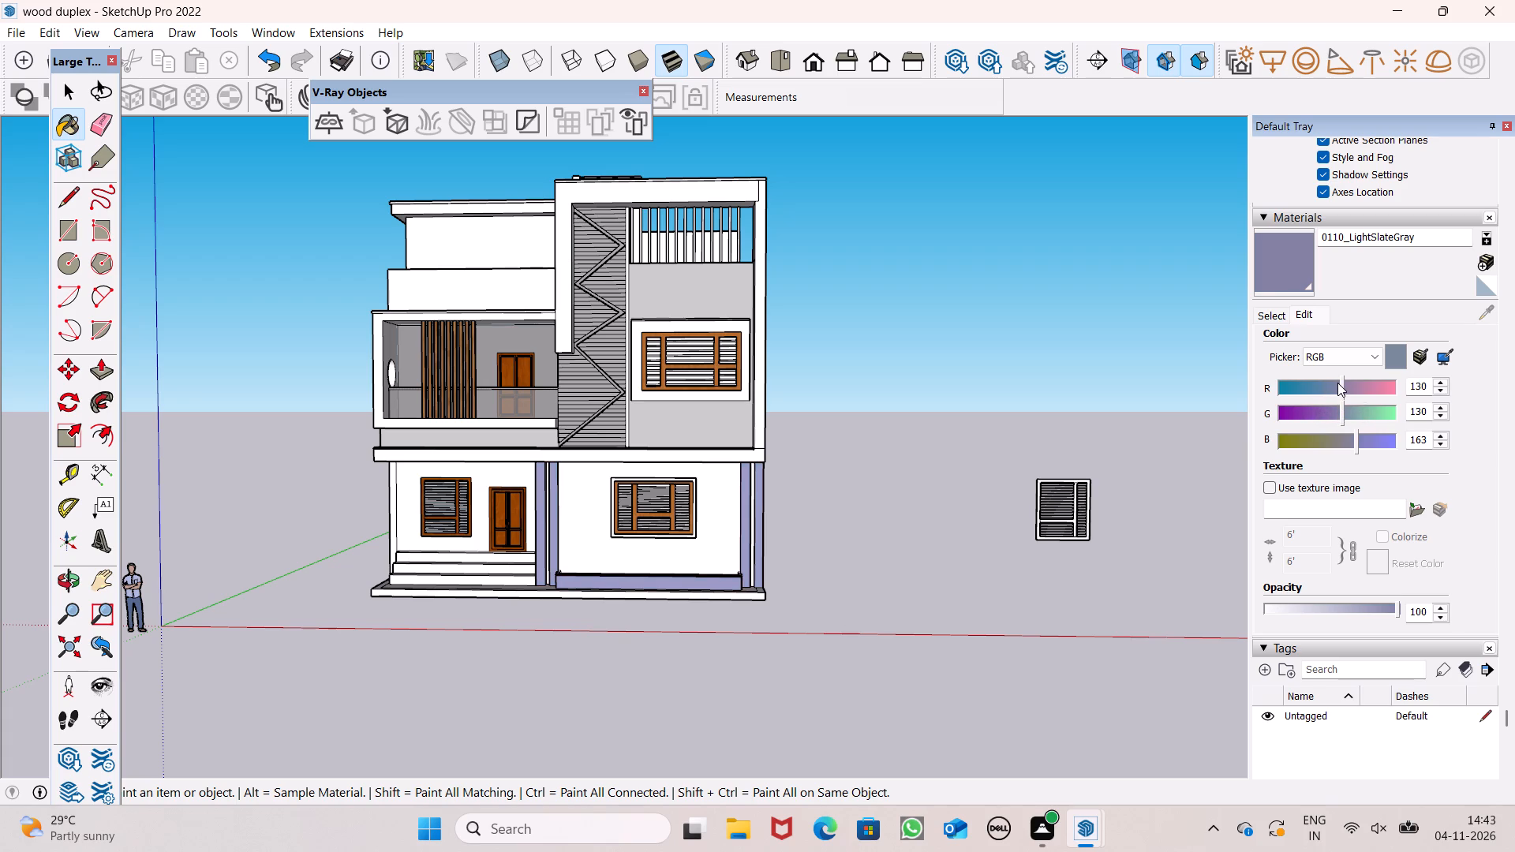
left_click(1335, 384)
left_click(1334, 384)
Examine the adjusted slate pillars and planter wall against the whole facade from the front, above and the side.
scroll(518, 577, "up", 11)
scroll(605, 561, "down", 4)
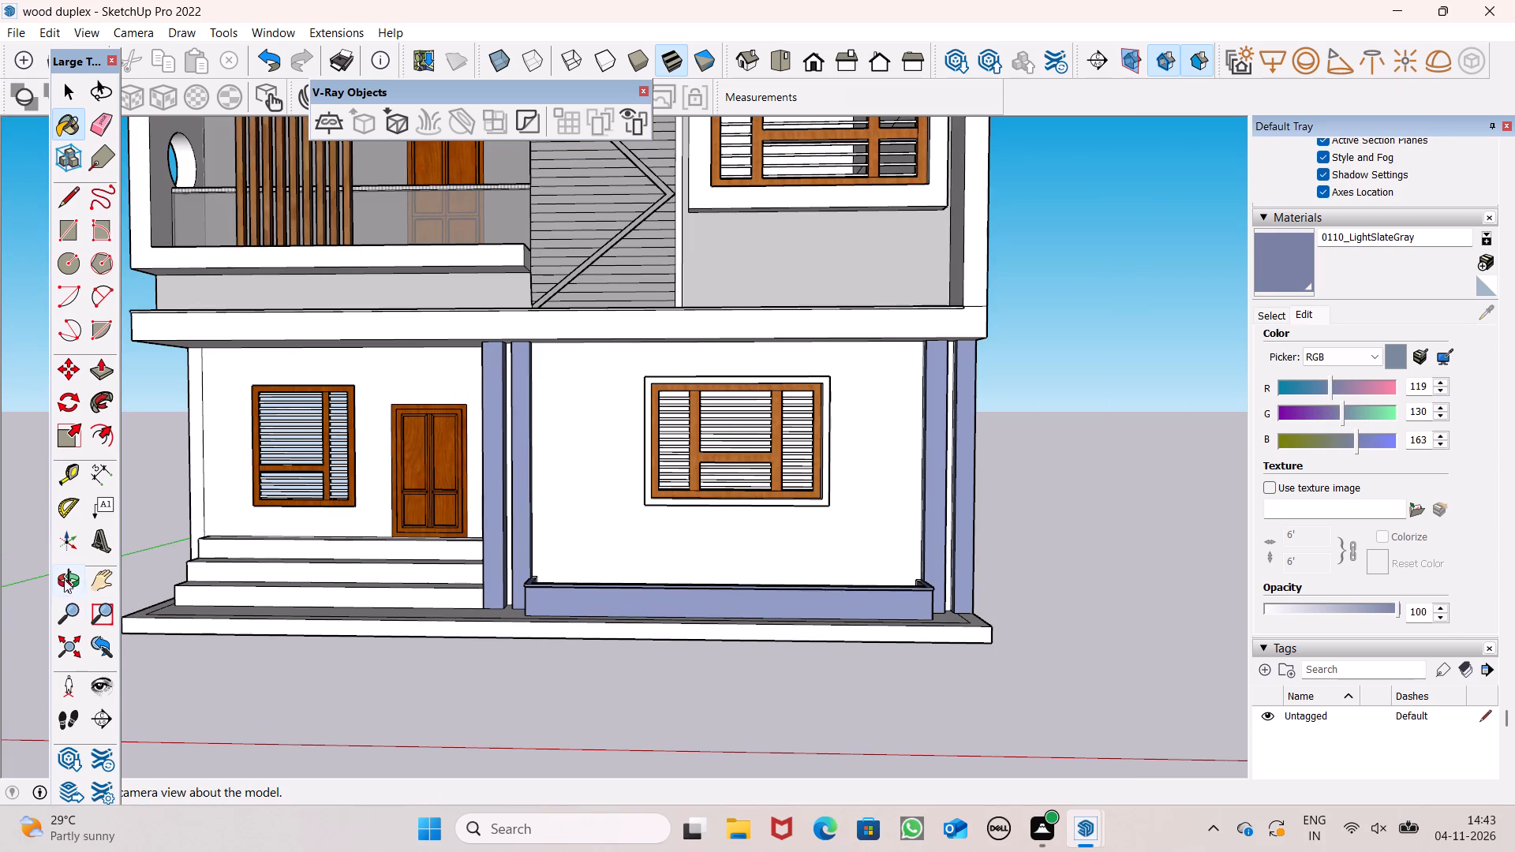
left_click(71, 581)
scroll(675, 485, "down", 14)
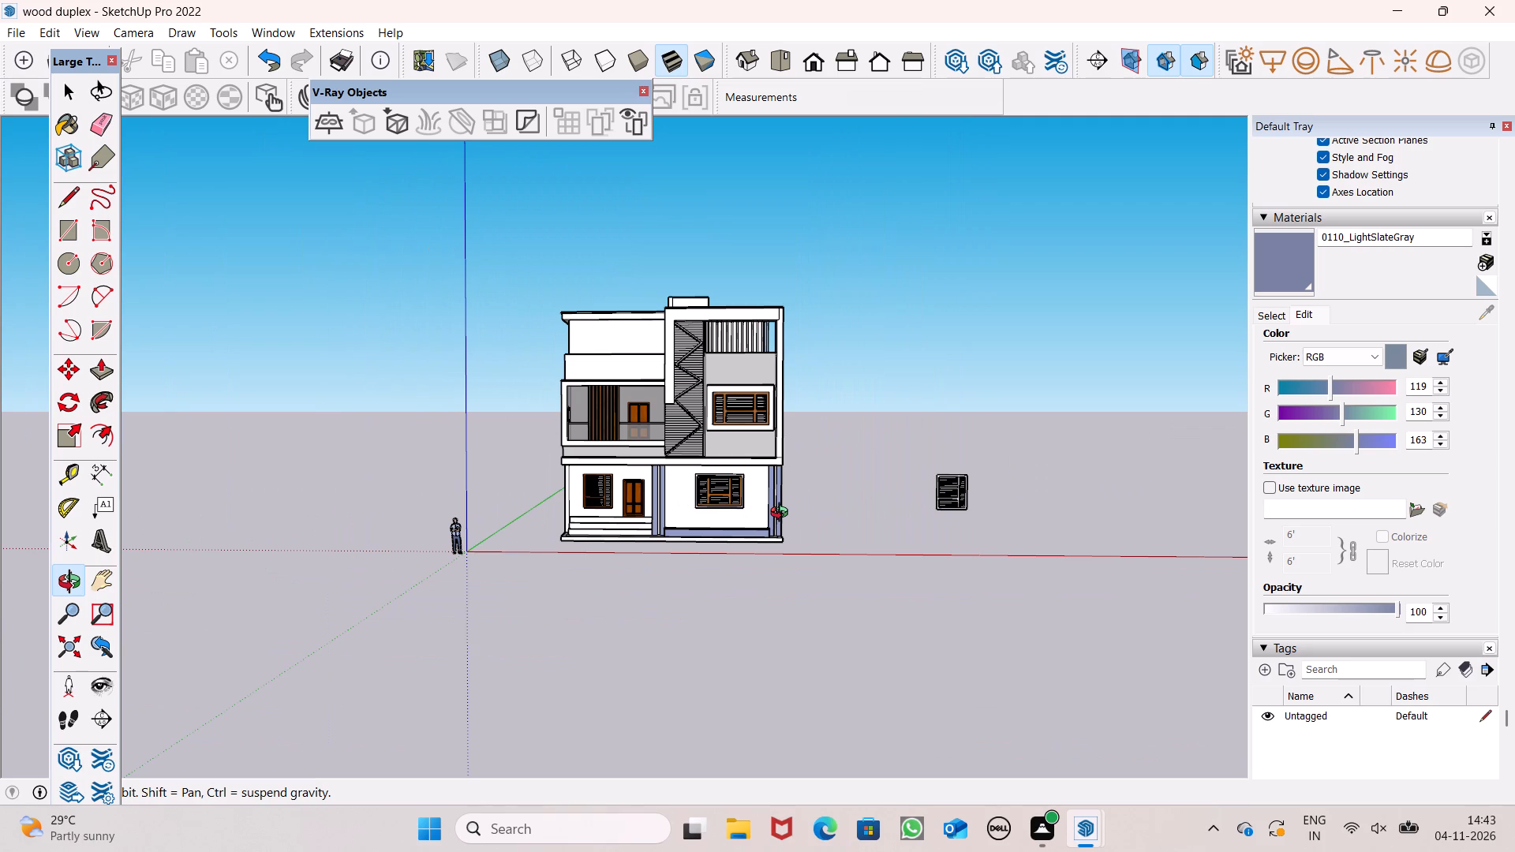
scroll(692, 511, "down", 2)
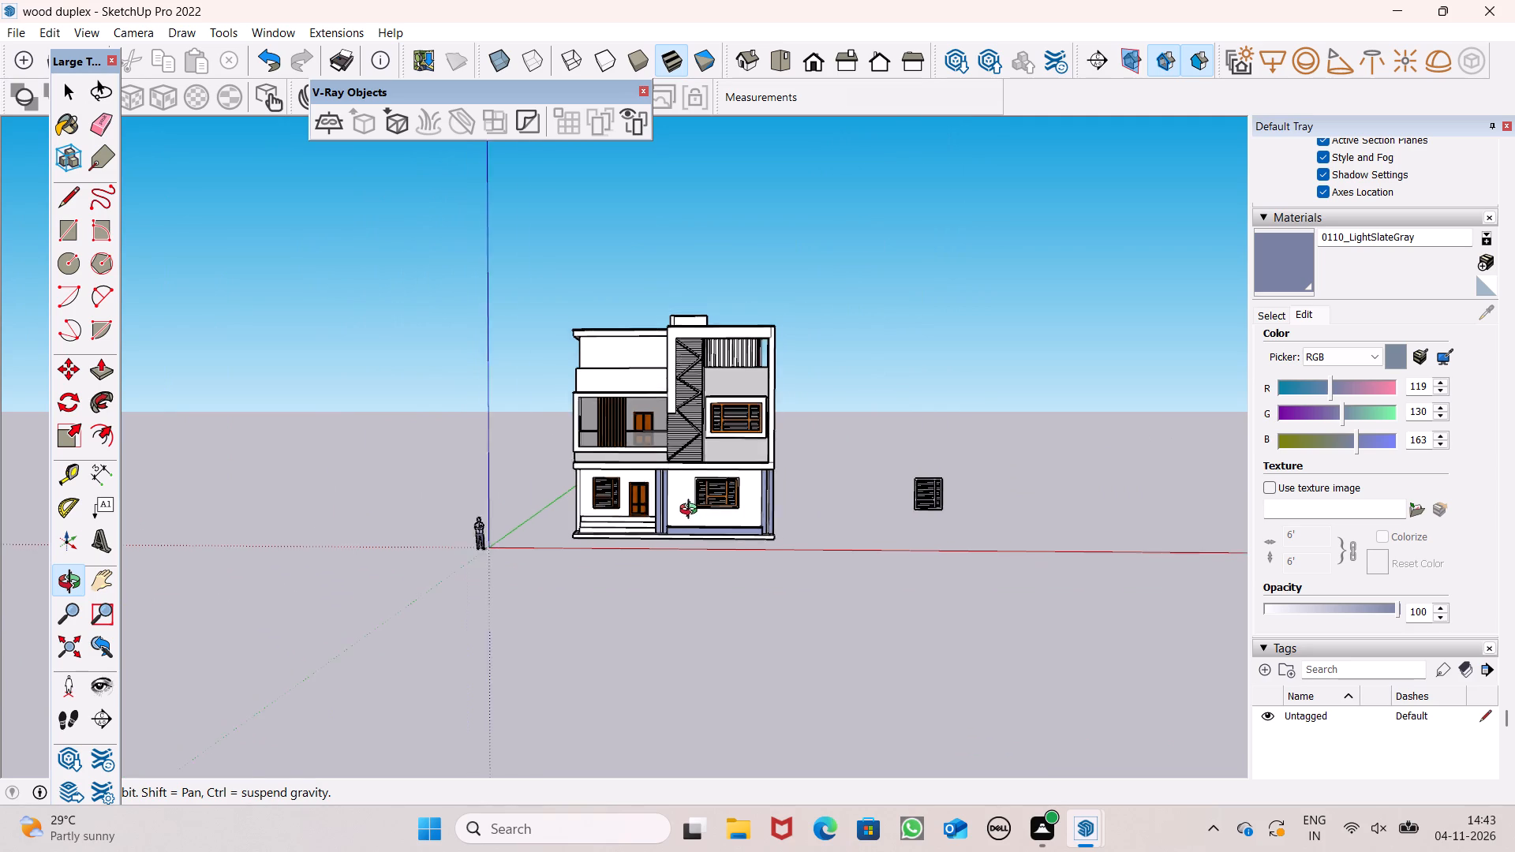
scroll(692, 511, "down", 2)
left_click_drag(737, 506, 626, 581, "shift")
scroll(627, 476, "up", 6)
scroll(609, 474, "down", 2)
scroll(587, 474, "up", 2)
left_click_drag(563, 471, 578, 473, "shift")
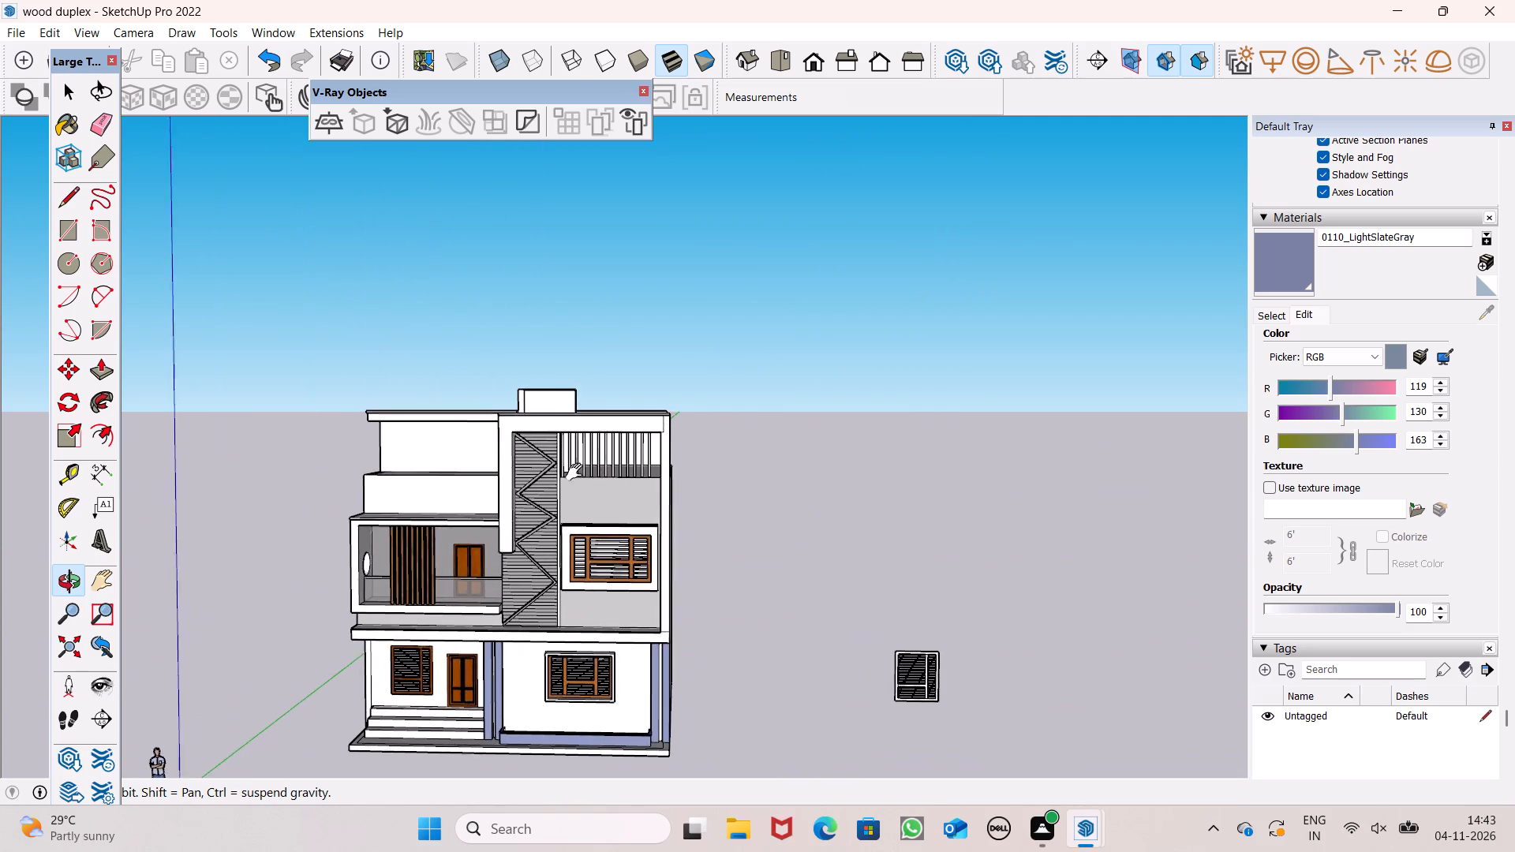
left_click_drag(578, 473, 817, 496, "shift")
left_click_drag(605, 638, 589, 529)
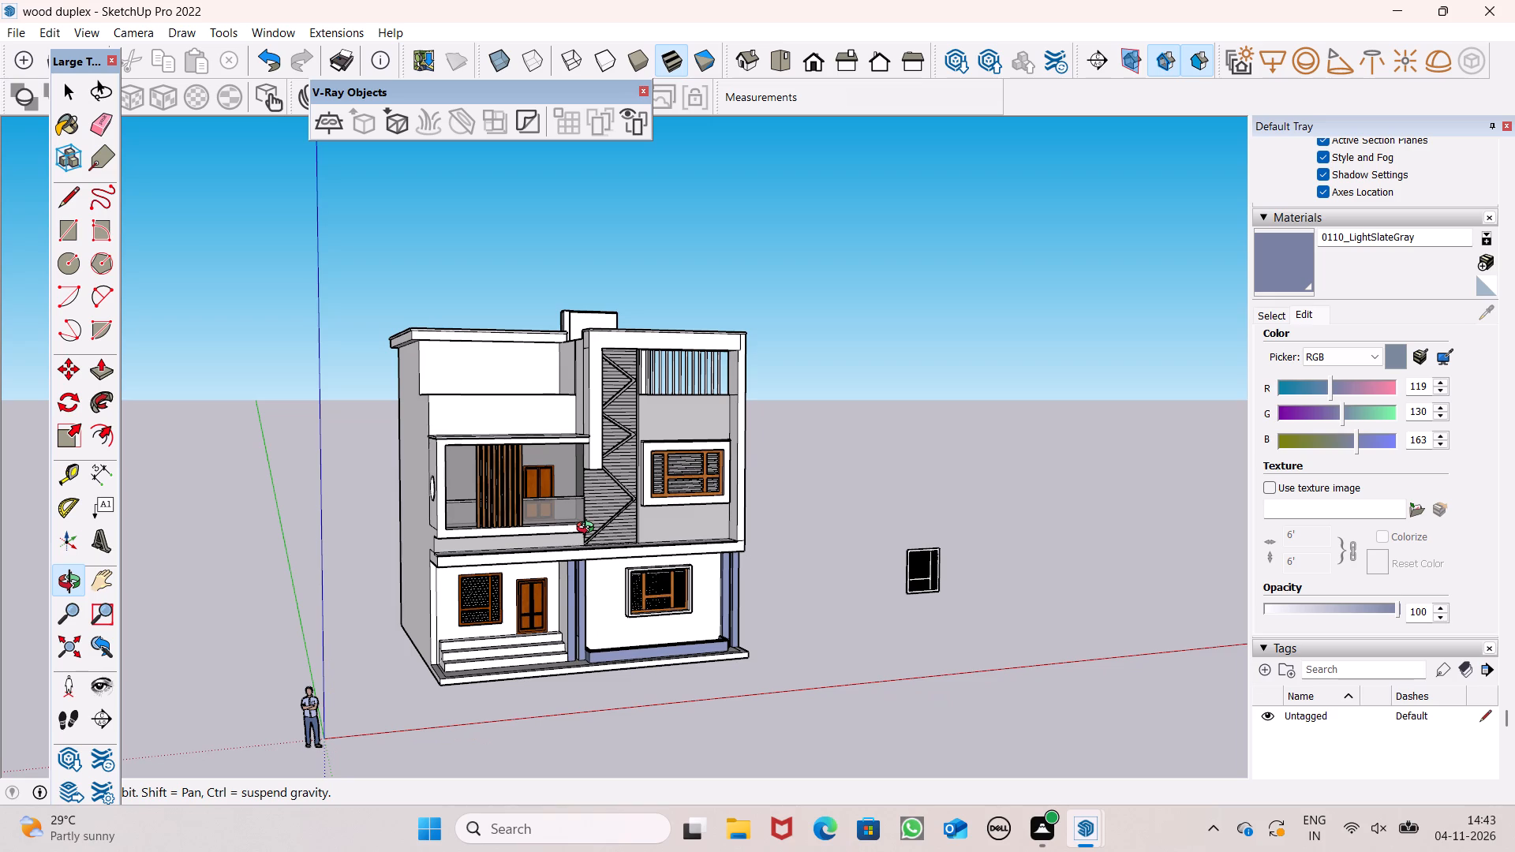
left_click_drag(569, 550, 464, 688)
scroll(502, 556, "up", 2)
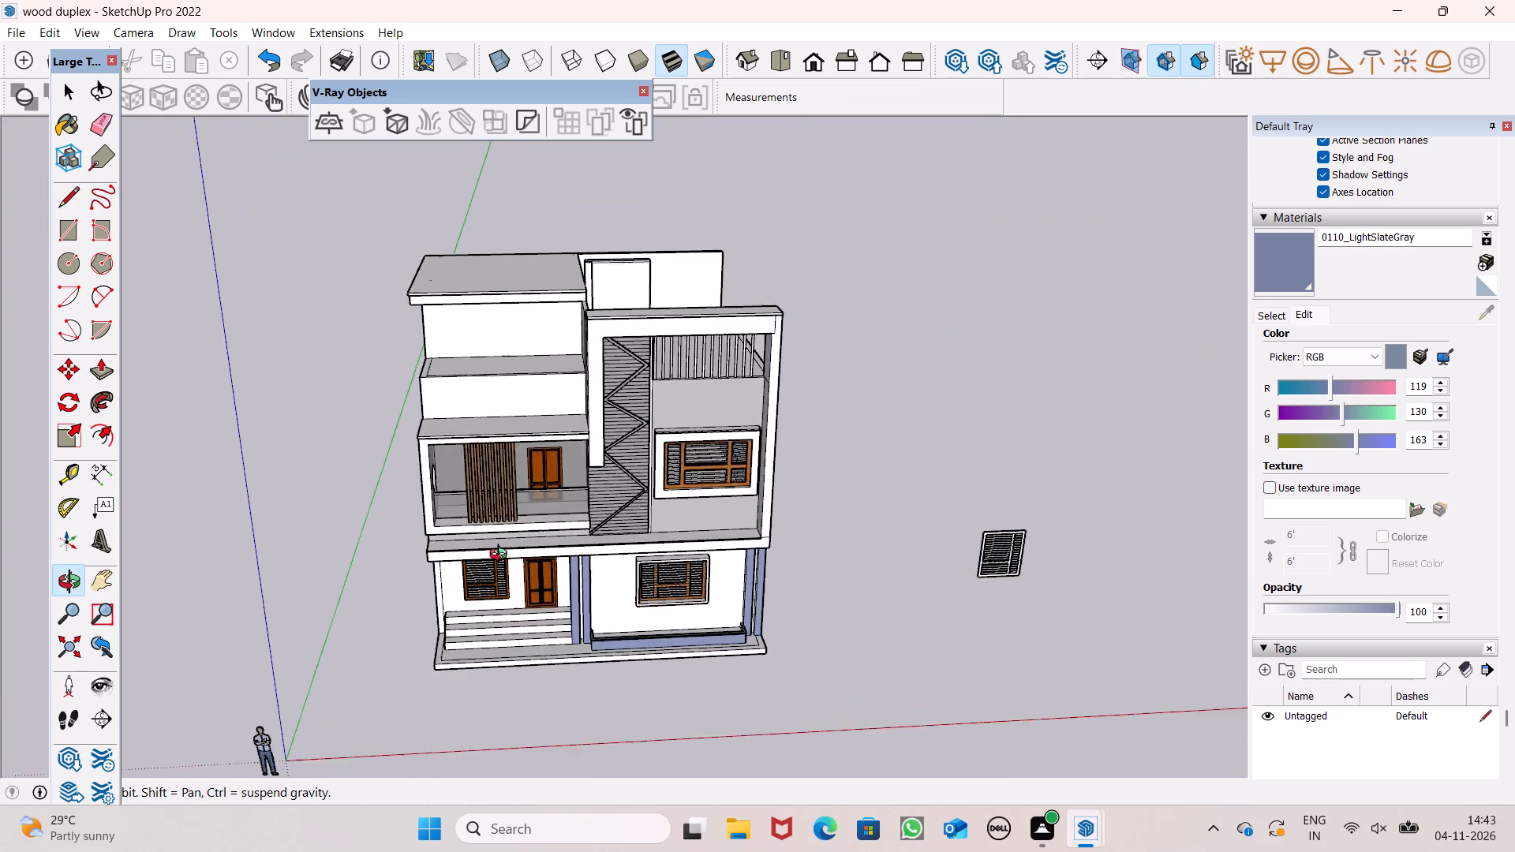
scroll(502, 556, "up", 4)
left_click_drag(496, 641, 597, 640, "shift")
left_click_drag(635, 663, 735, 595)
left_click_drag(620, 726, 573, 652, "shift")
left_click_drag(587, 658, 645, 667)
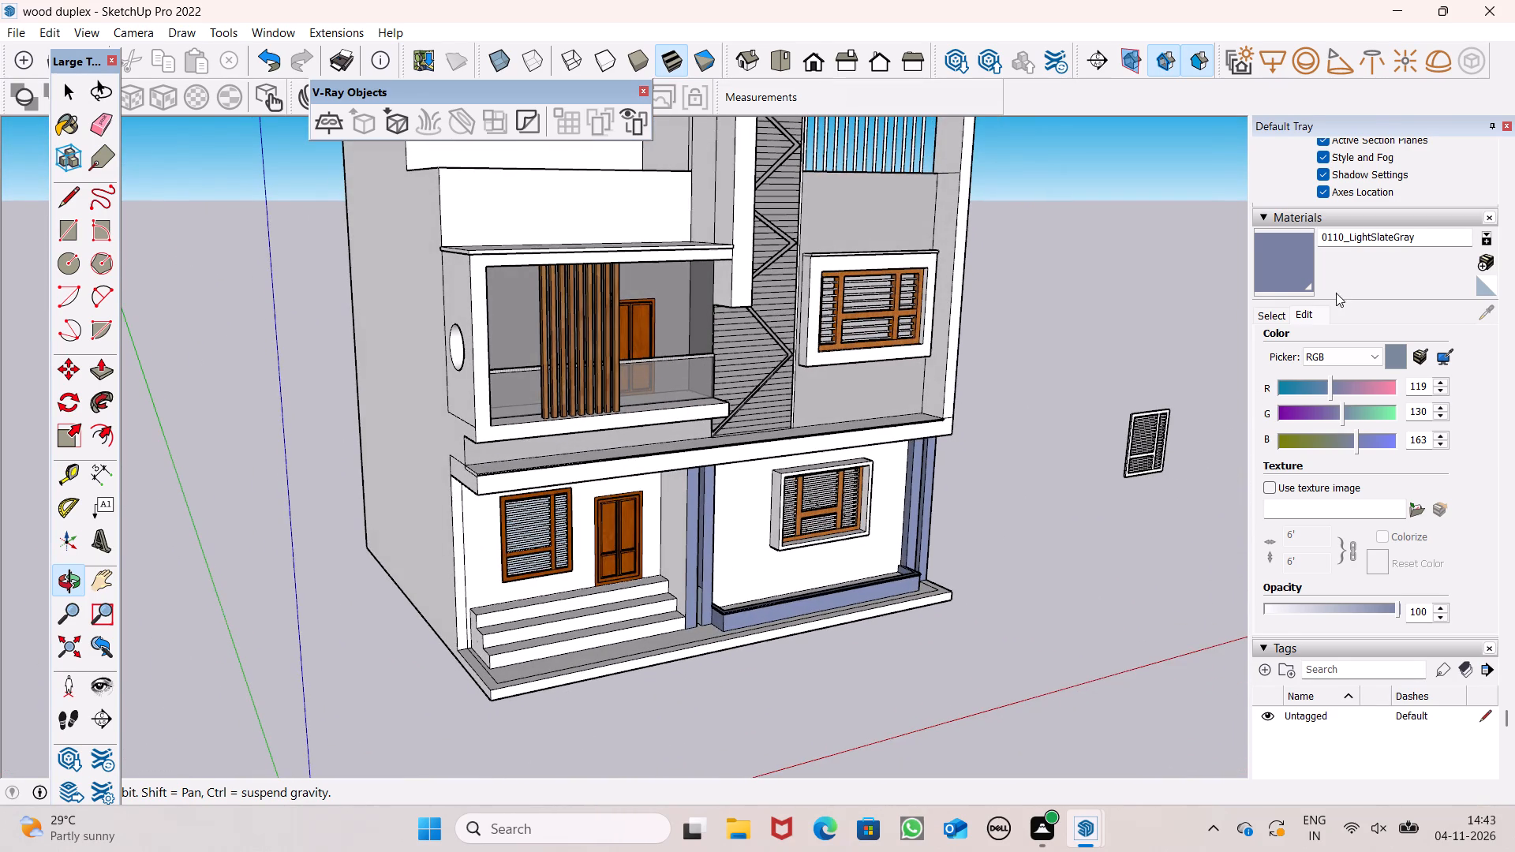
Paint the treads, risers and end face of the entrance steps with Granite Brown from the Stone collection.
left_click(1272, 316)
left_click(1364, 342)
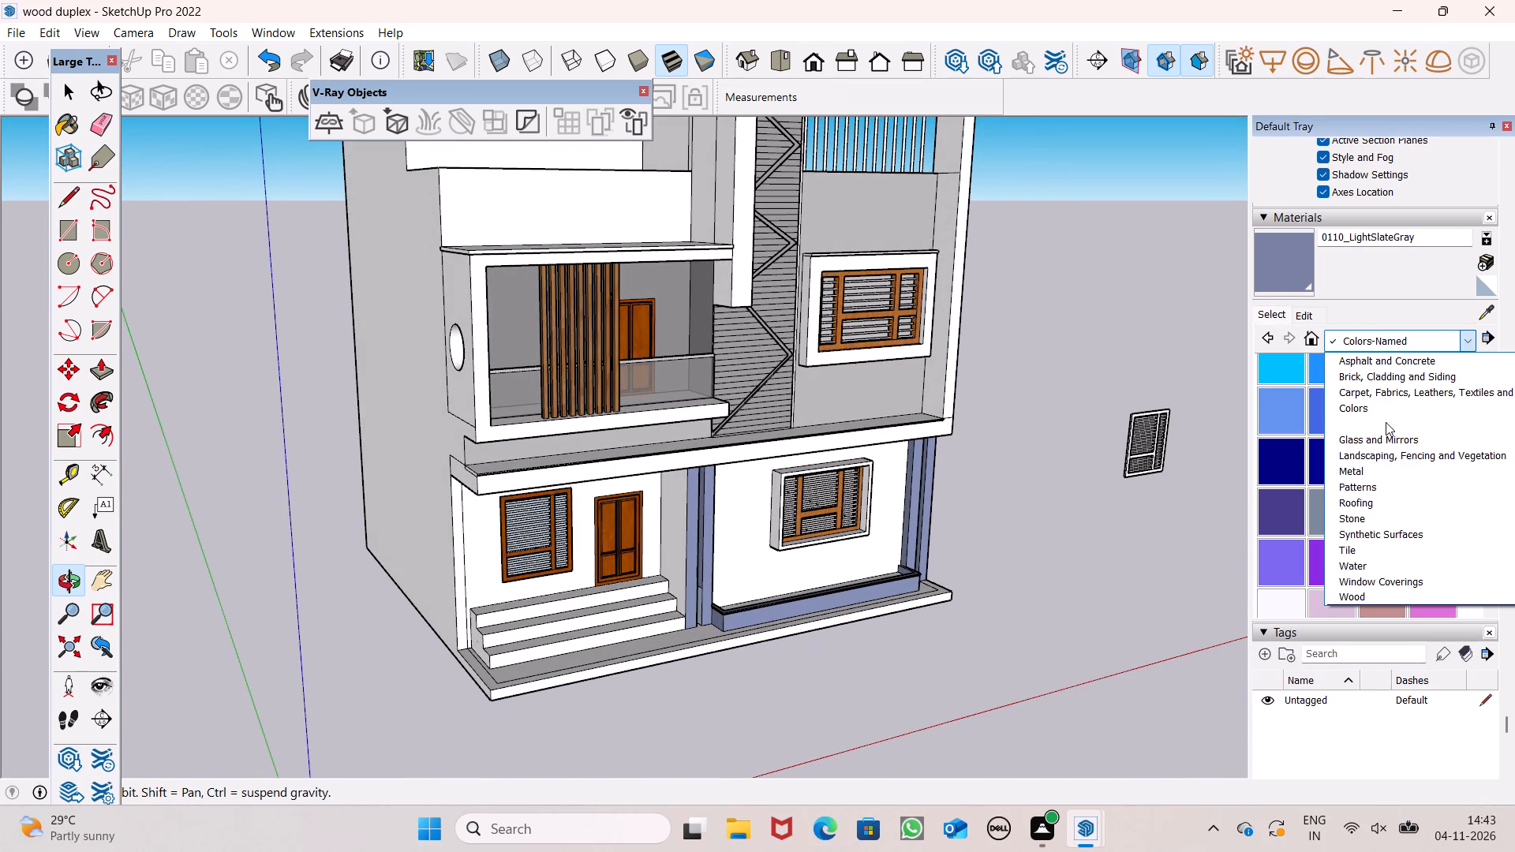
left_click(1379, 513)
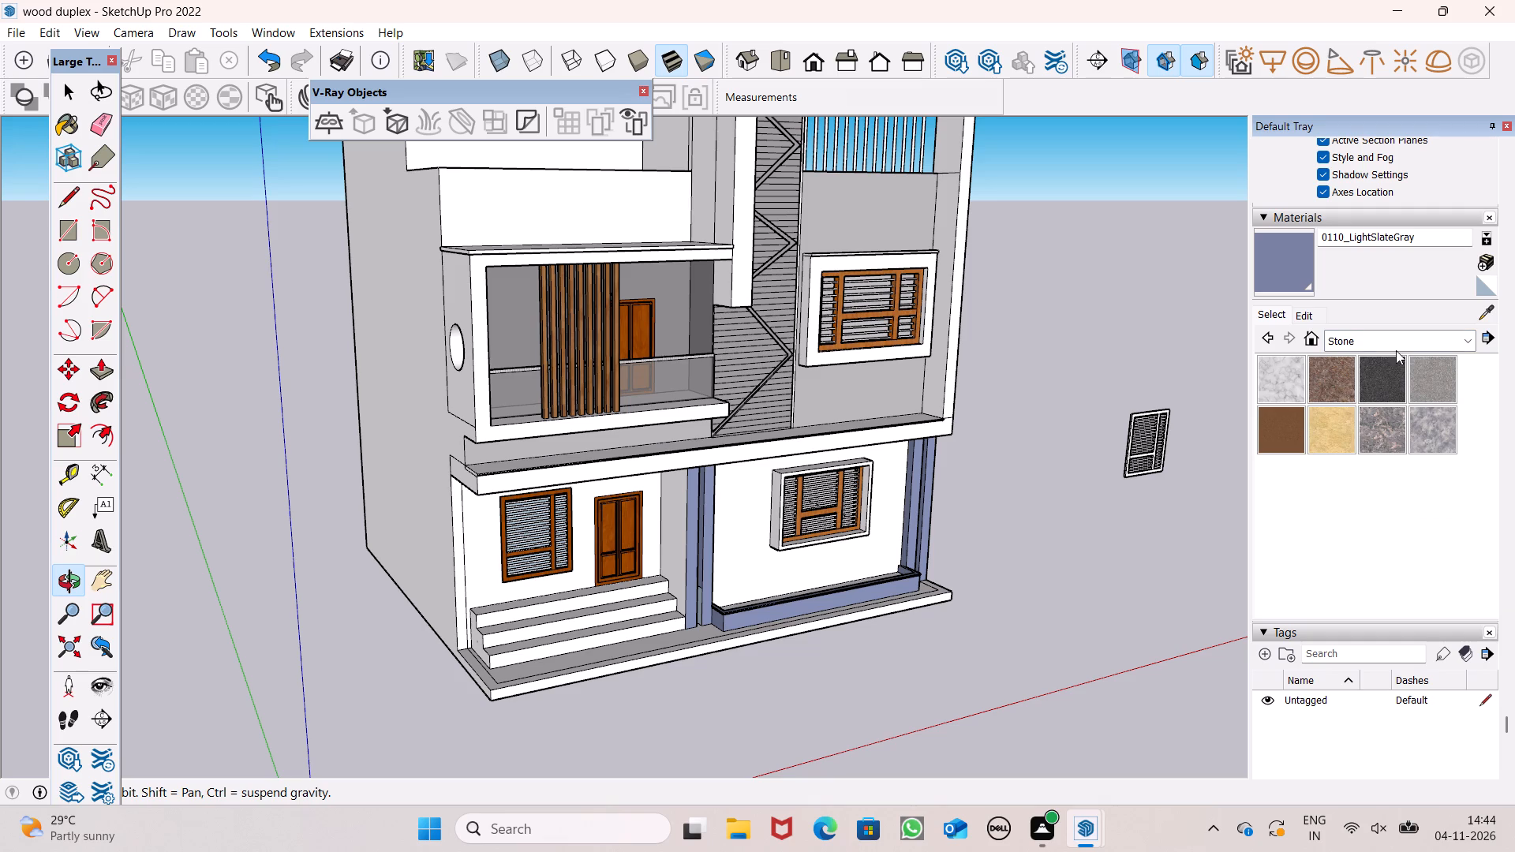
left_click(1332, 382)
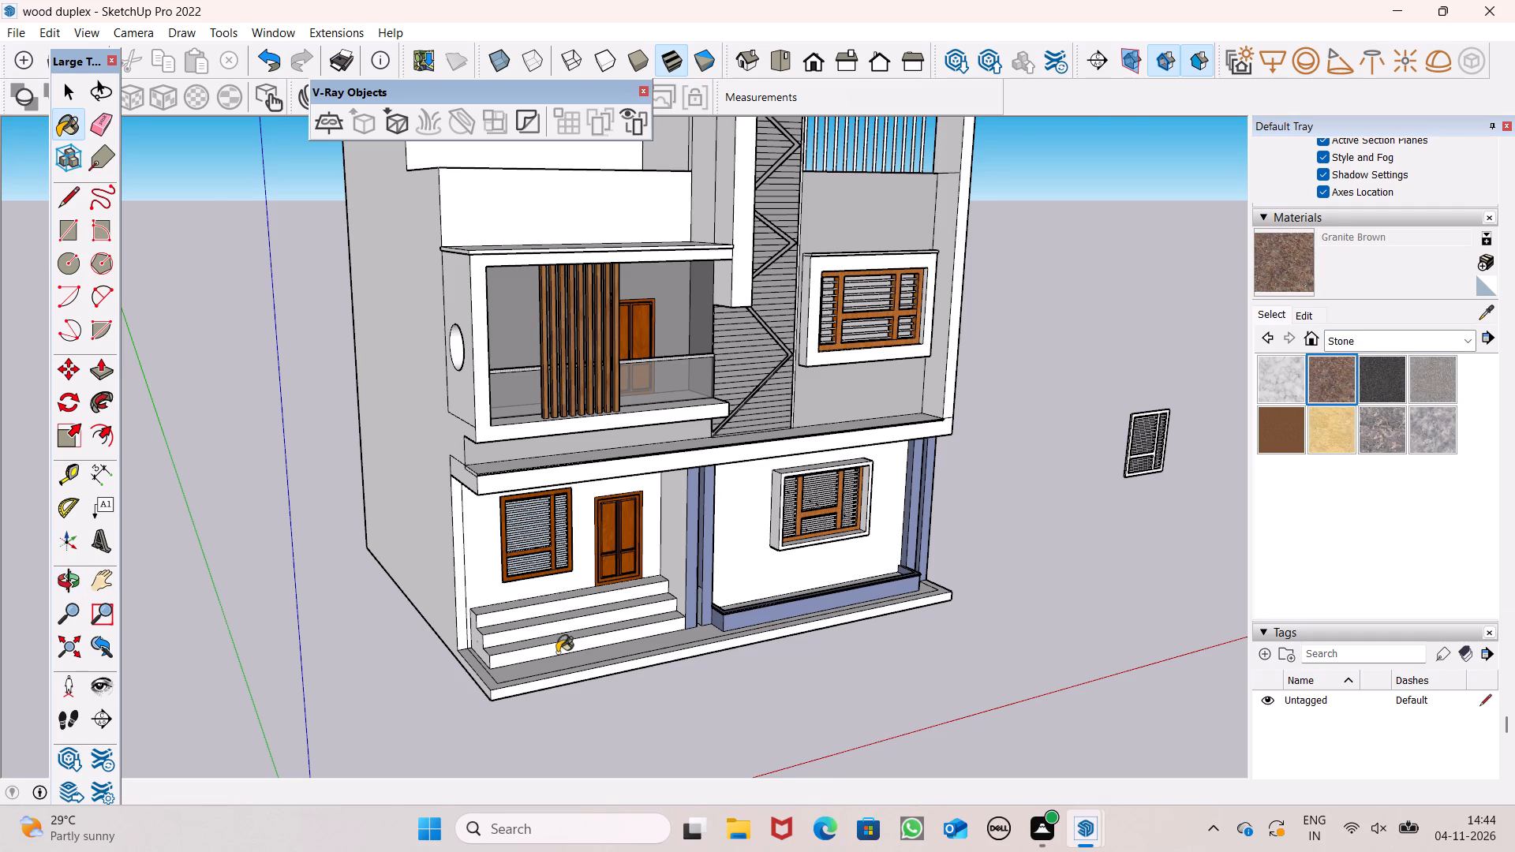
scroll(556, 653, "up", 18)
left_click(384, 566)
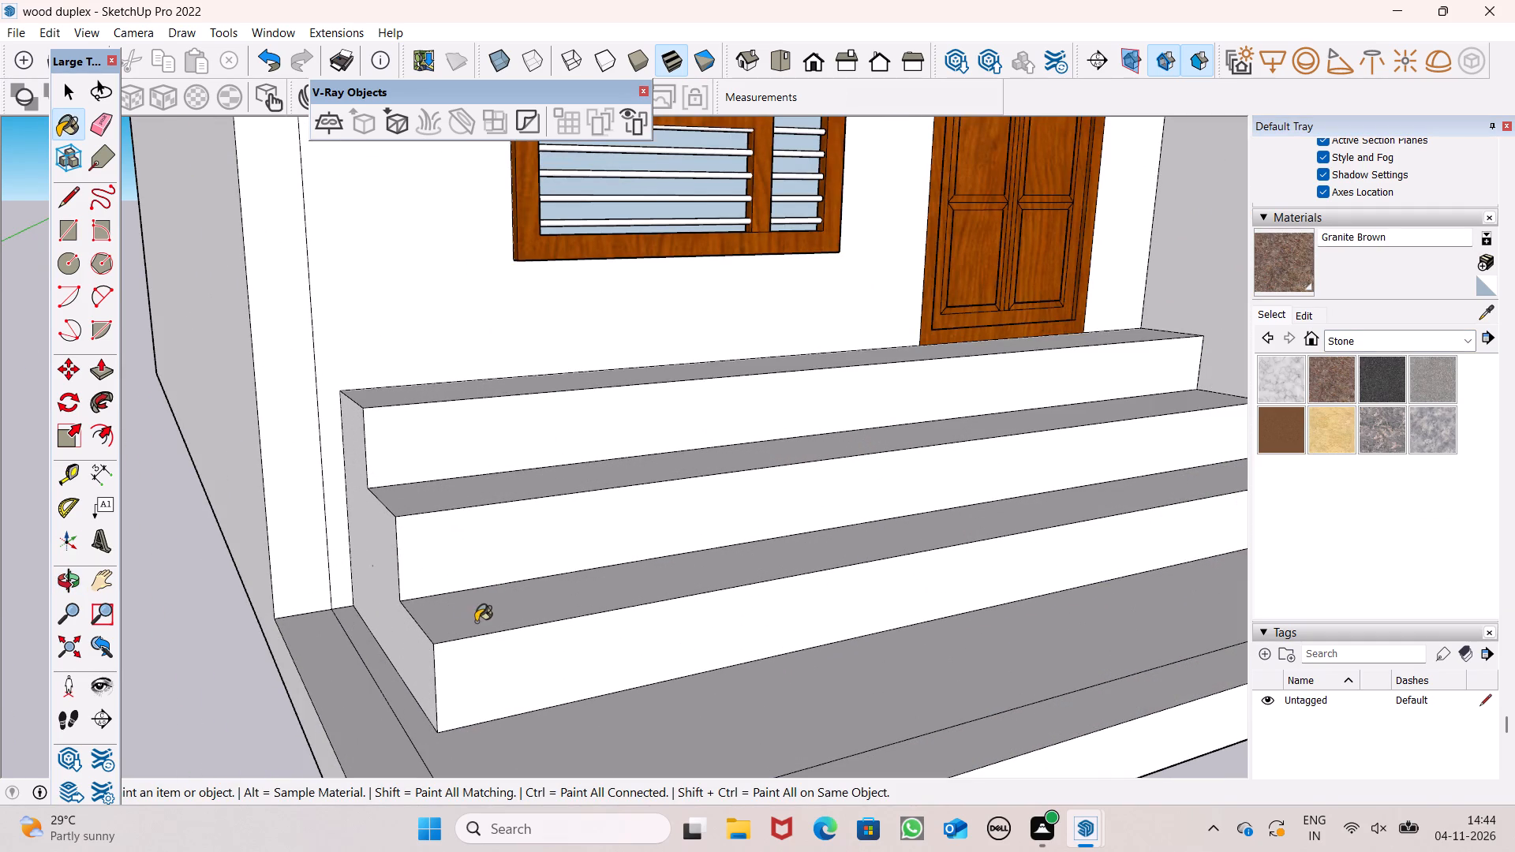
left_click(476, 622)
left_click_drag(498, 653, 501, 641)
left_click_drag(514, 555, 514, 541)
left_click(516, 491)
left_click(517, 449)
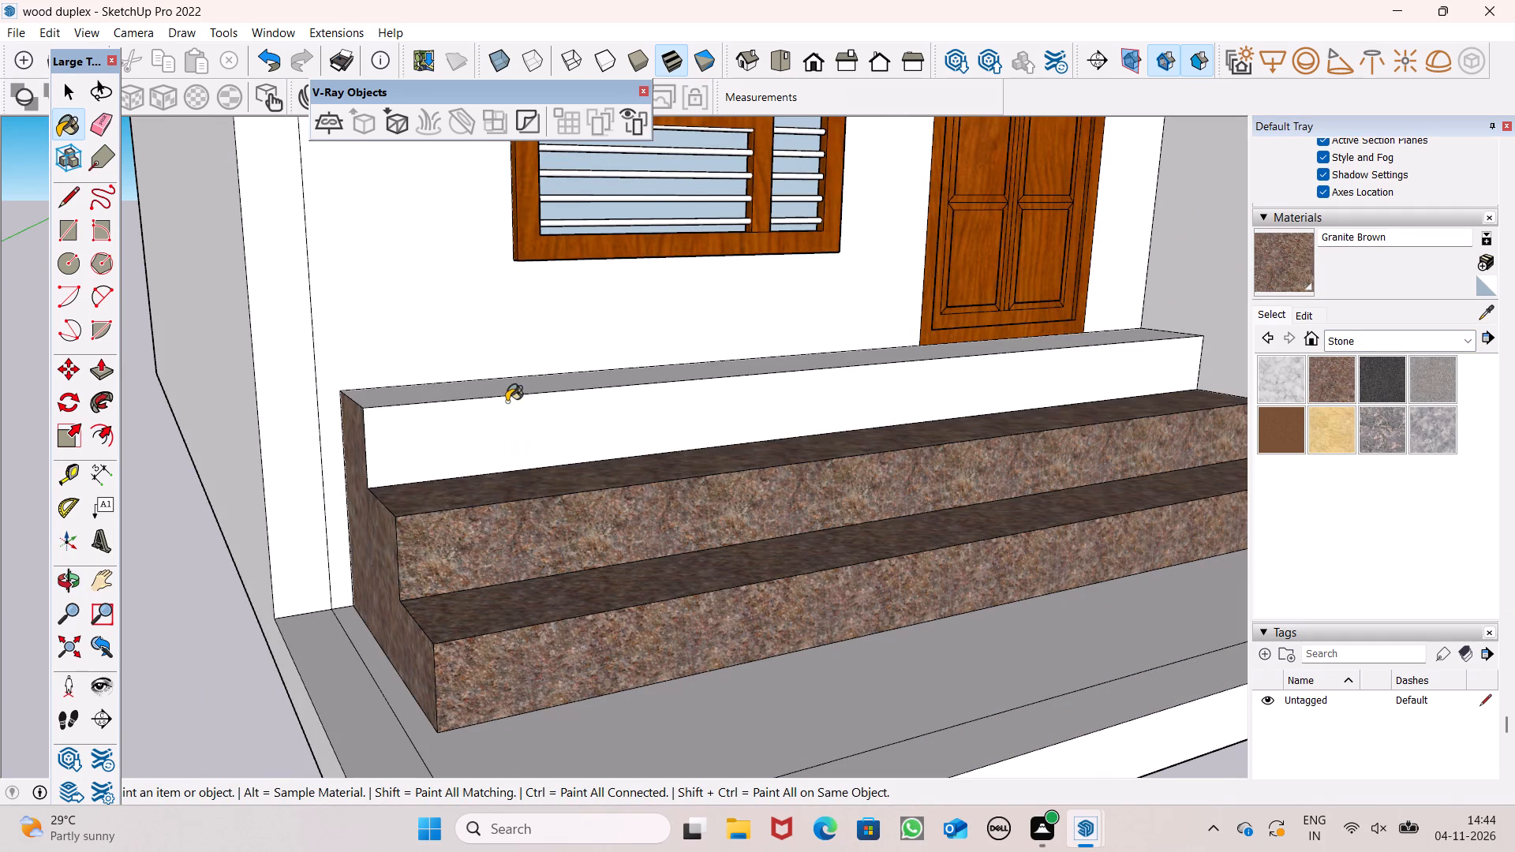
left_click(501, 385)
Examine the granite entrance steps and the ground-floor front from several angles.
scroll(269, 469, "down", 11)
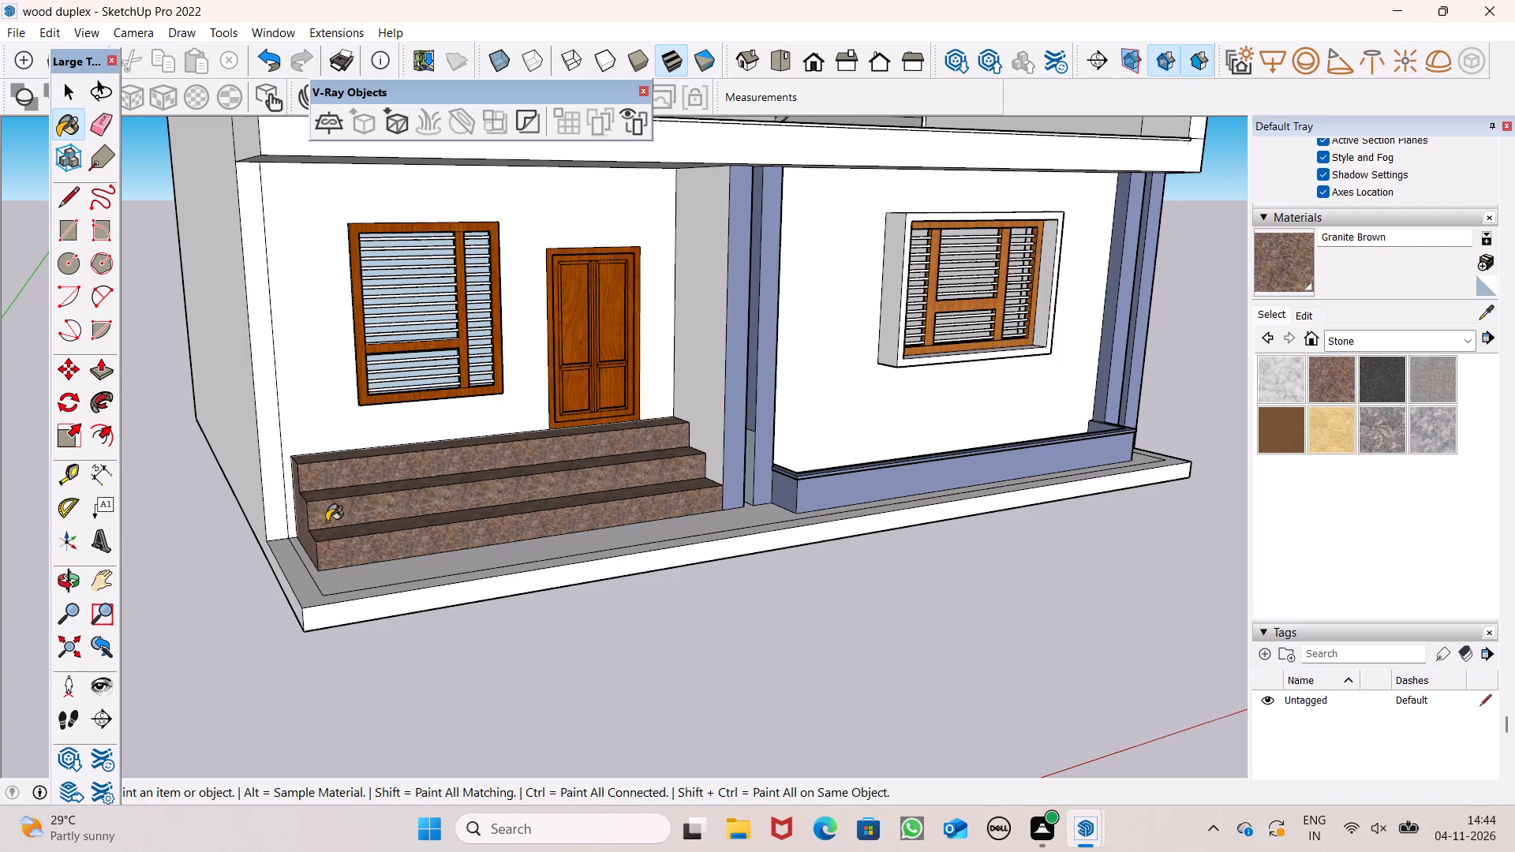
key("o")
left_click_drag(842, 525, 678, 446)
scroll(578, 469, "down", 3)
left_click_drag(578, 469, 590, 499, "shift")
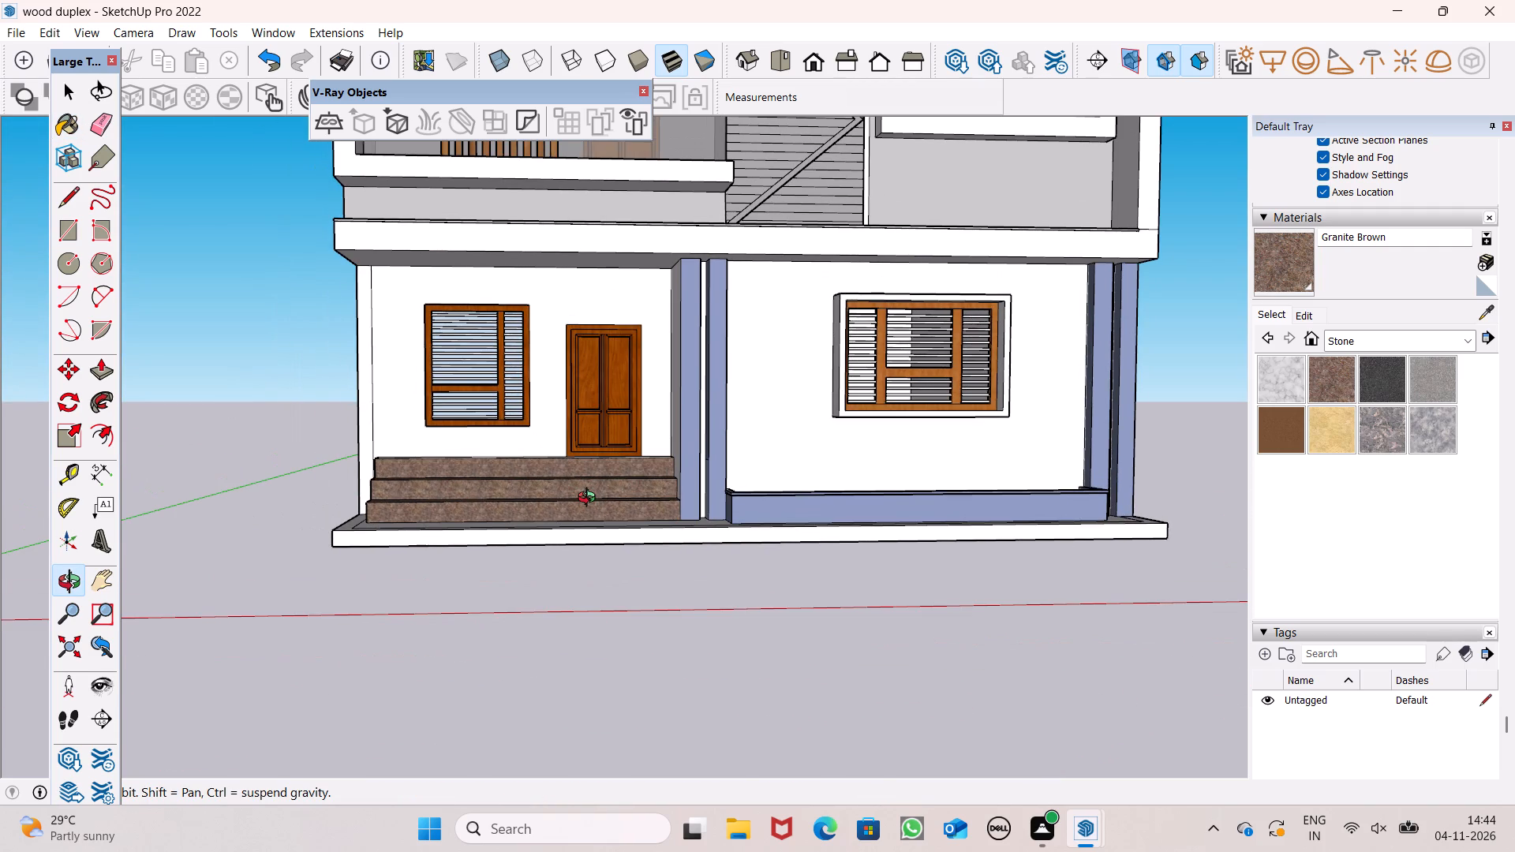
scroll(590, 499, "down", 1)
left_click_drag(614, 514, 781, 586)
left_click_drag(652, 555, 530, 606)
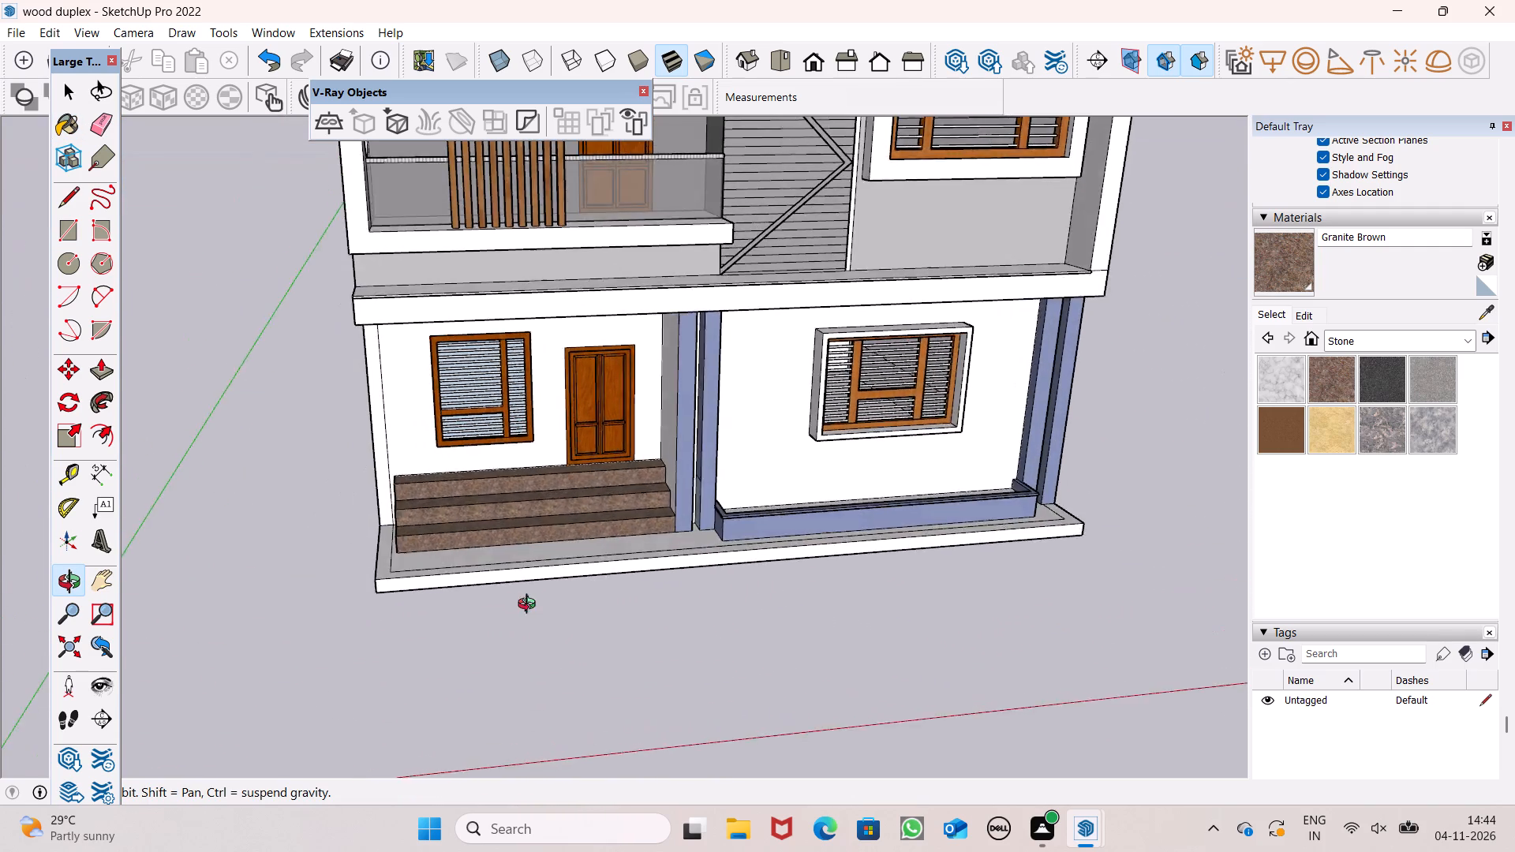
left_click_drag(530, 606, 463, 708)
scroll(387, 574, "up", 3)
left_click_drag(400, 563, 759, 709, "shift")
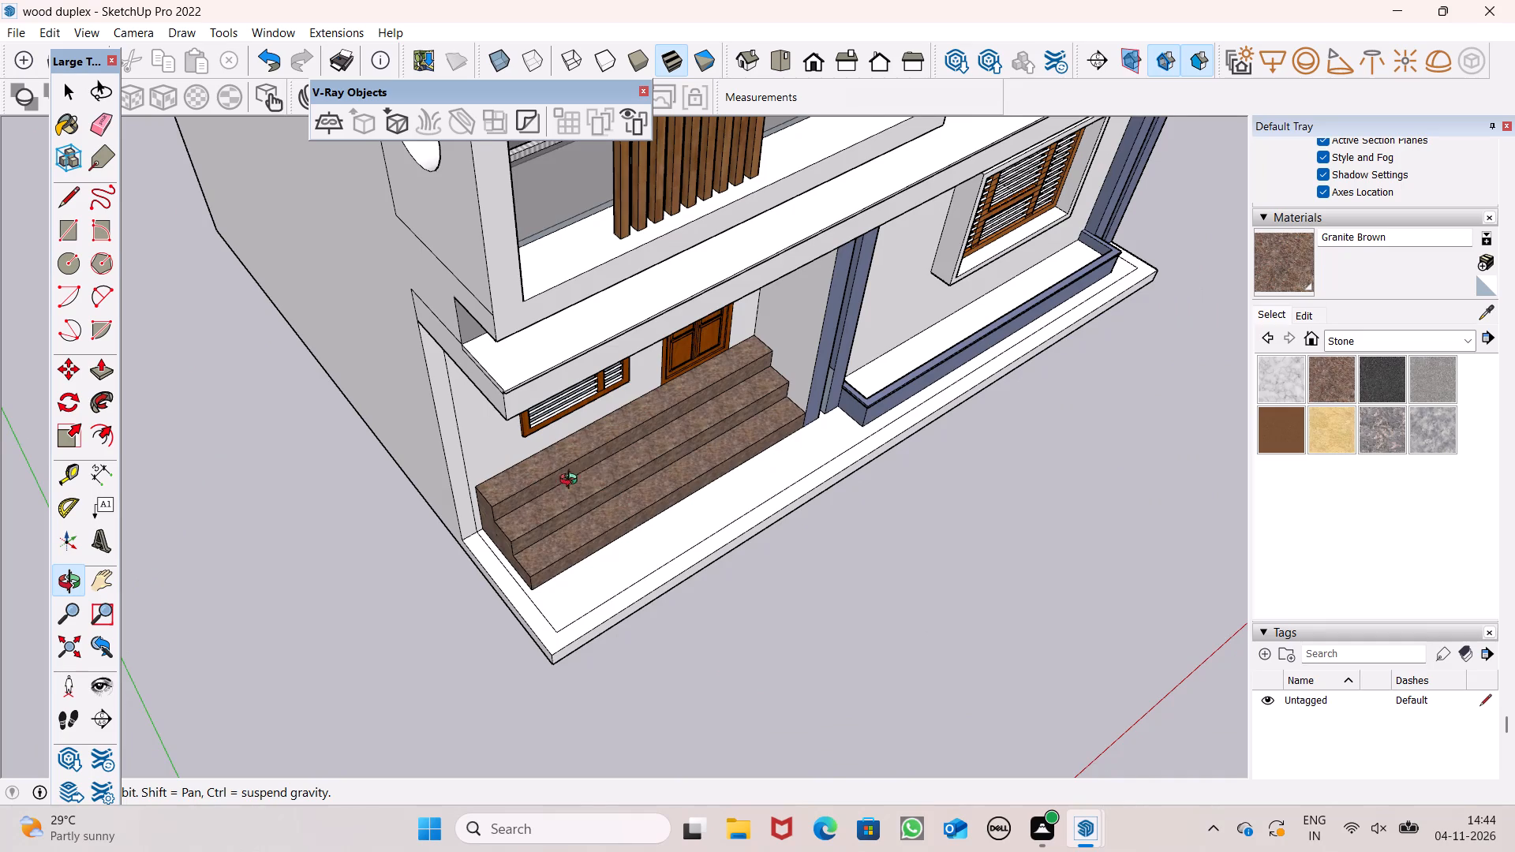
left_click_drag(565, 503, 587, 537, "shift")
left_click_drag(587, 538, 546, 357)
Erase the long edge and the short vertical edge outlining the strip on the end face of the slab above the entrance.
scroll(528, 284, "up", 6)
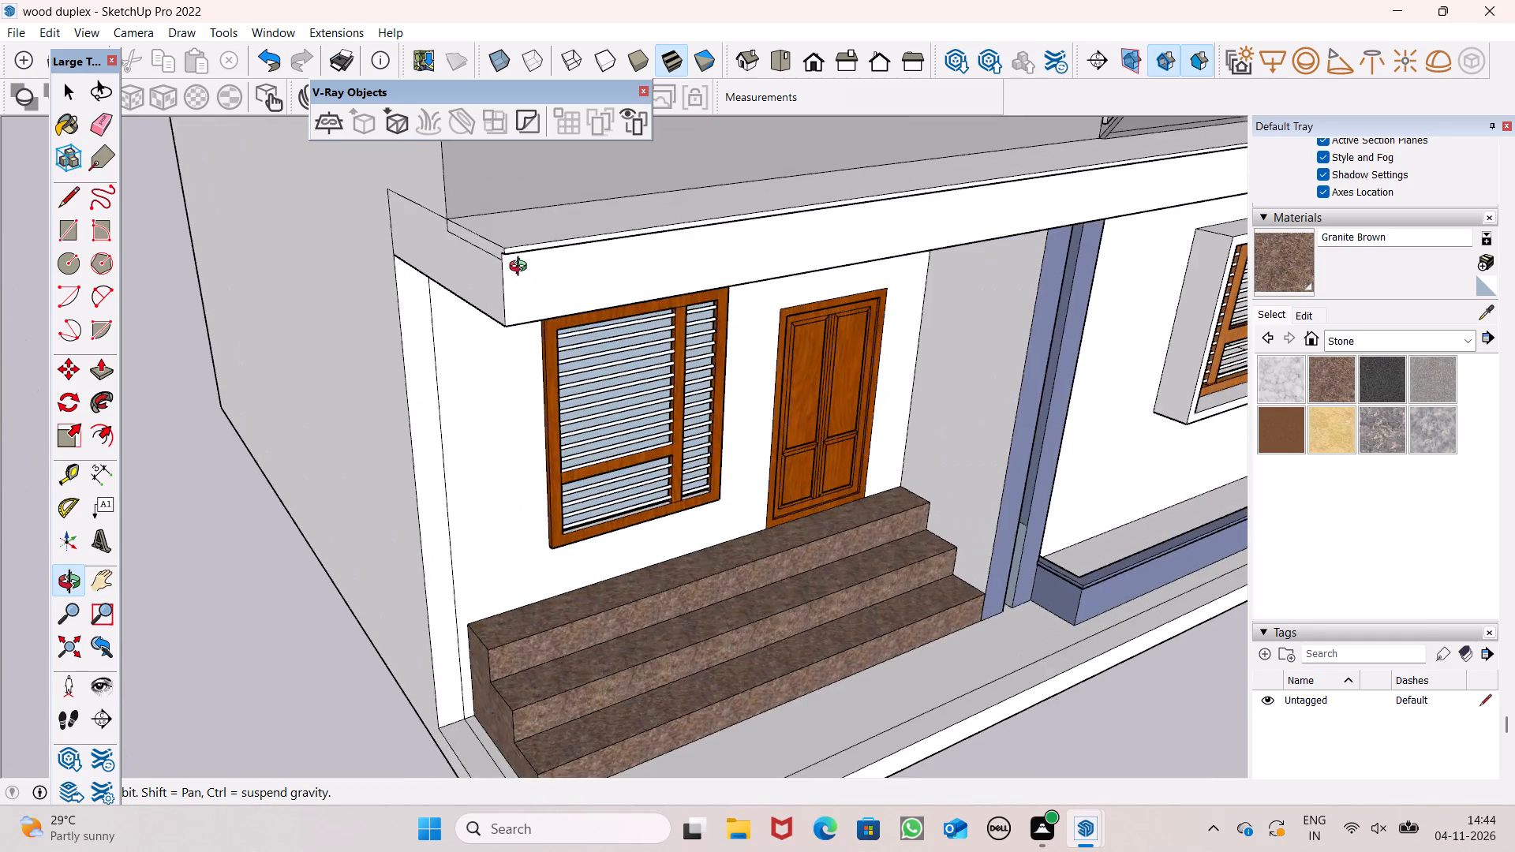
left_click_drag(530, 269, 658, 300)
scroll(659, 301, "up", 3)
left_click_drag(659, 301, 604, 368, "shift")
left_click_drag(604, 374, 612, 385)
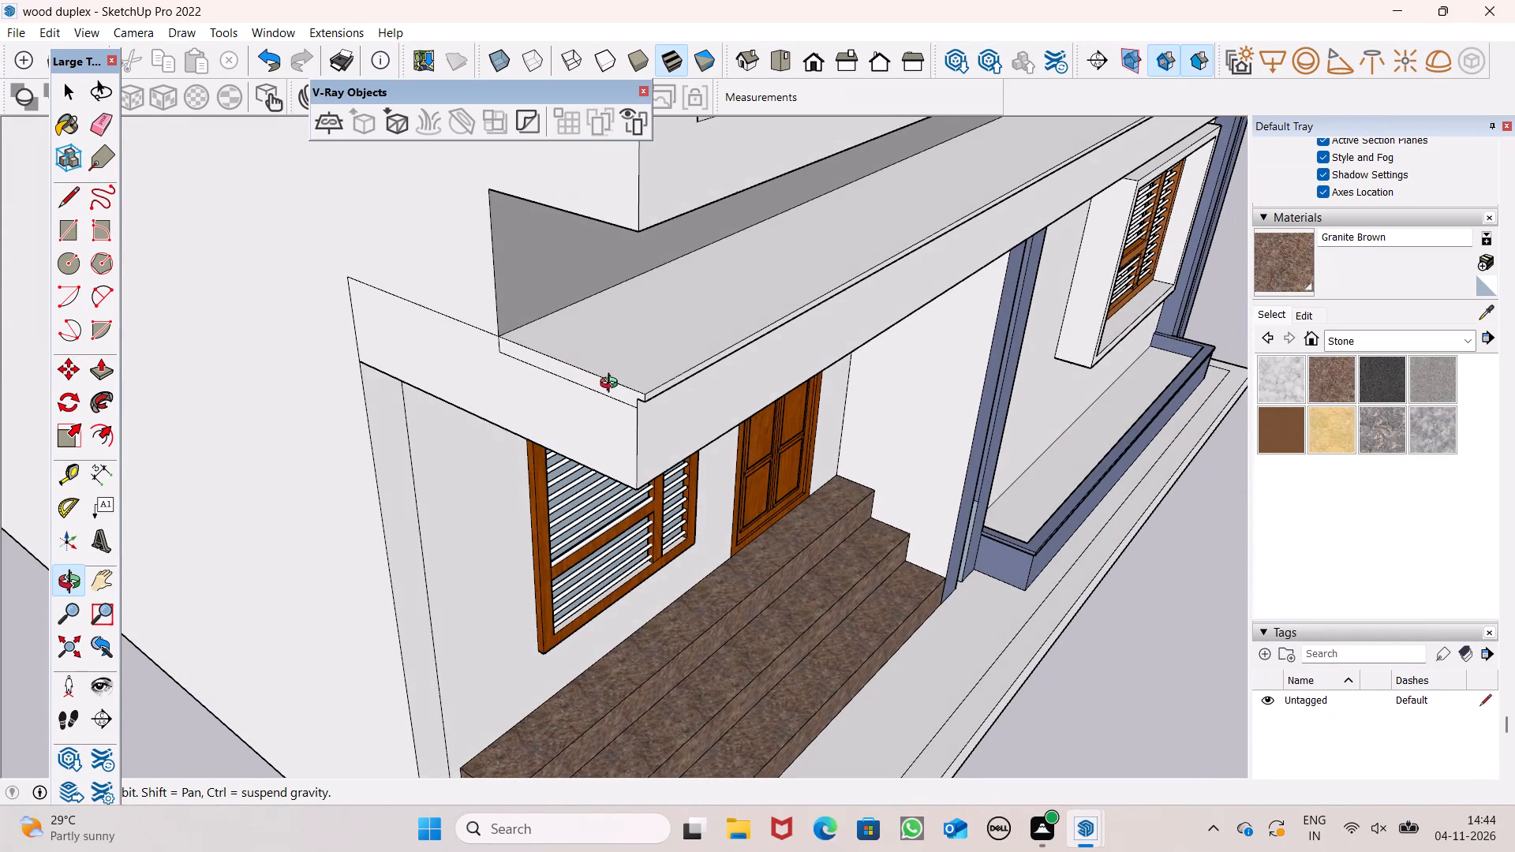
left_click_drag(612, 385, 687, 467, "shift")
scroll(771, 527, "up", 4)
left_click_drag(746, 514, 722, 568, "shift")
left_click_drag(720, 566, 747, 507)
key("l")
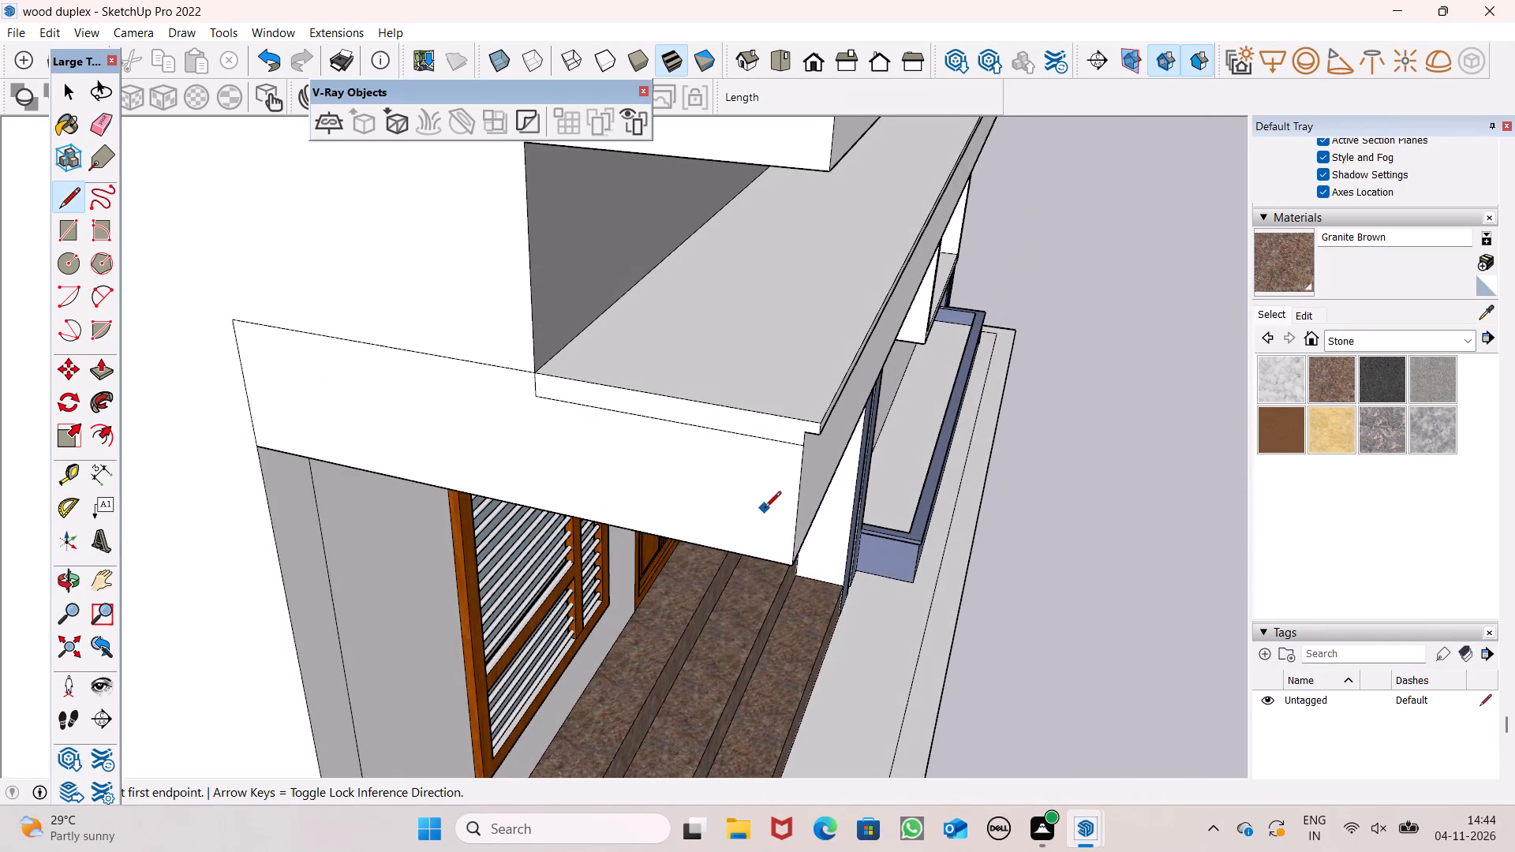
key("e")
left_click(752, 432)
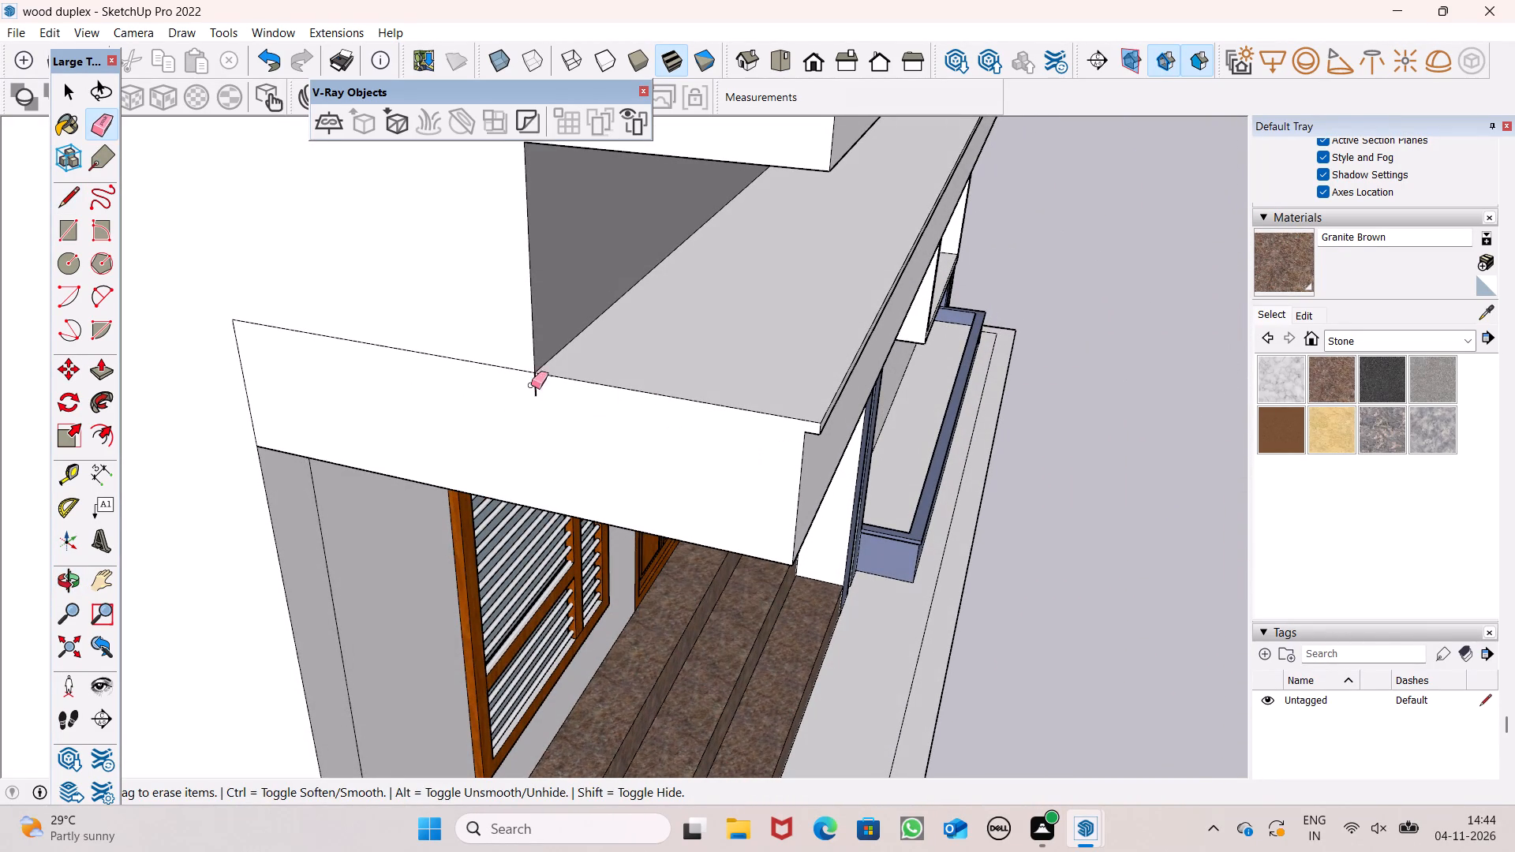
left_click_drag(538, 391, 528, 386)
Redraw the slab end-face strip with a line about 2' 5" long from the lip's inner corner and a 1 1/4" line up to the wall corner.
key("space")
key("l")
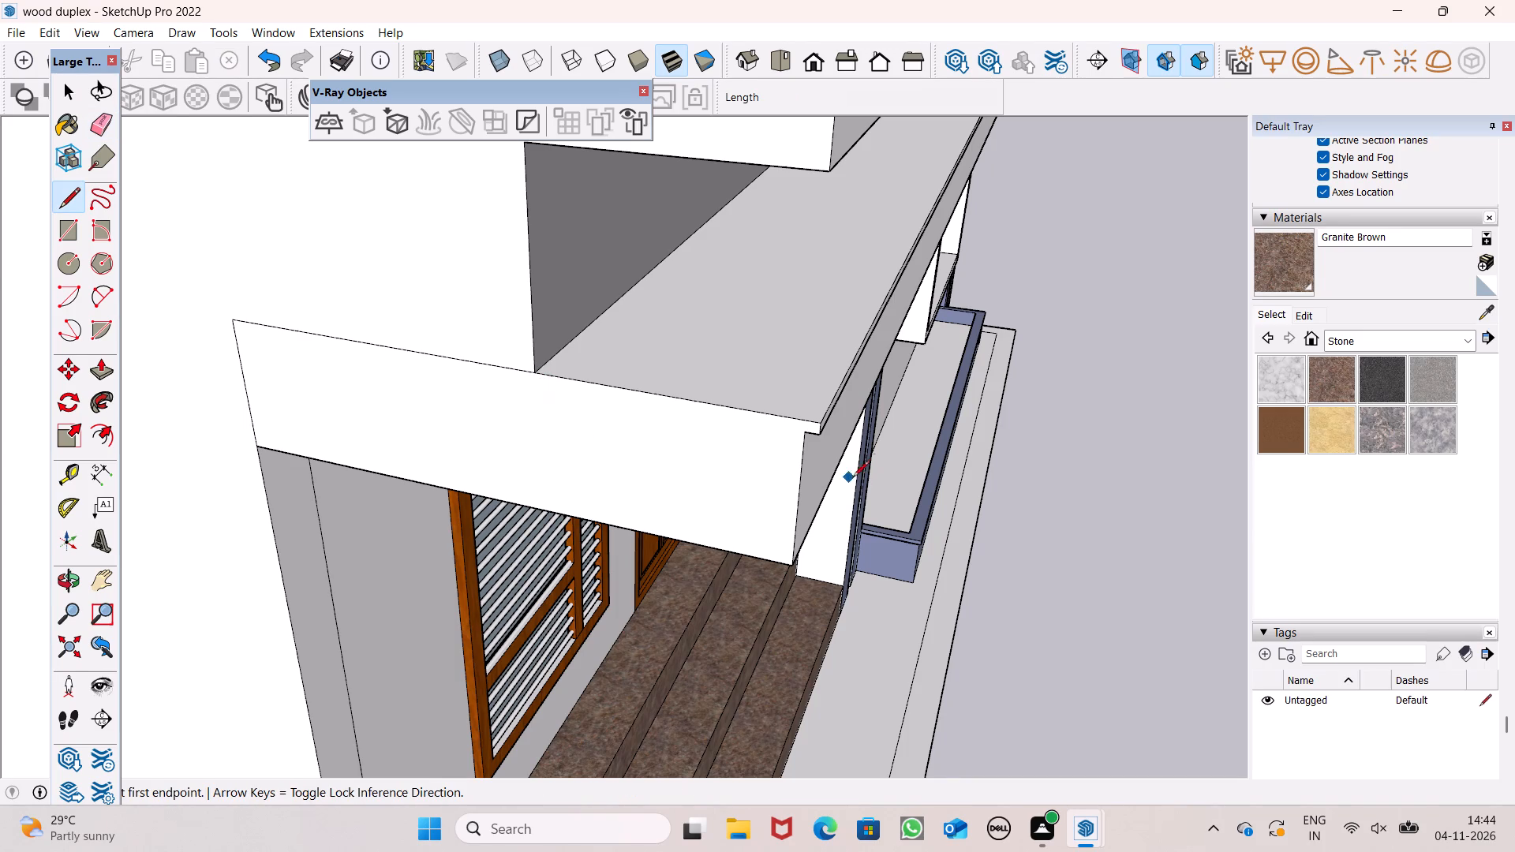
scroll(796, 426, "up", 10)
left_click(821, 444)
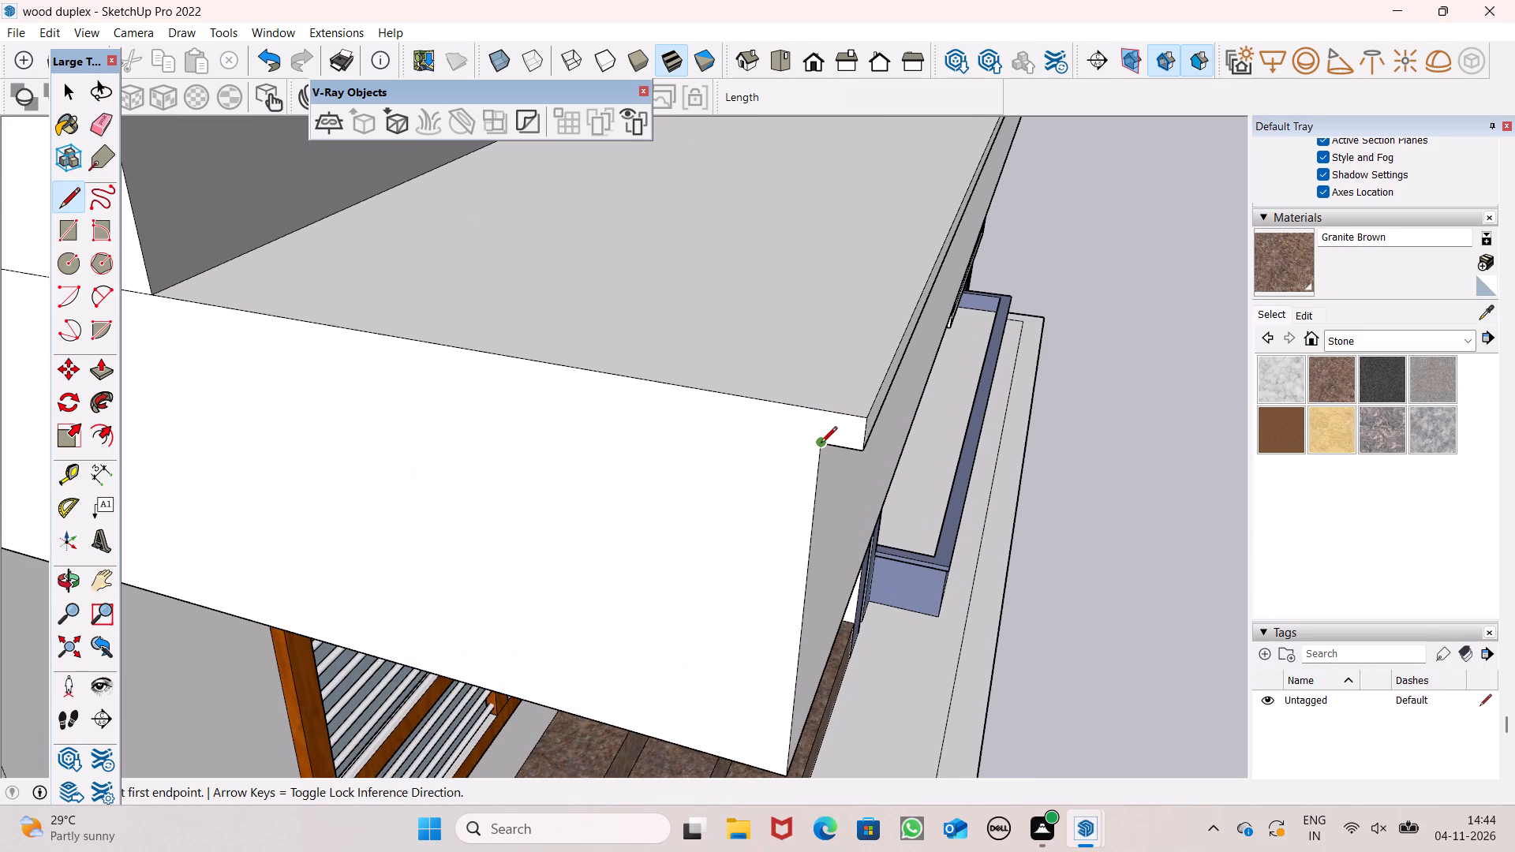
scroll(821, 444, "down", 3)
scroll(821, 444, "up", 1)
scroll(619, 400, "down", 5)
scroll(368, 364, "up", 2)
scroll(368, 364, "down", 1)
scroll(368, 364, "up", 3)
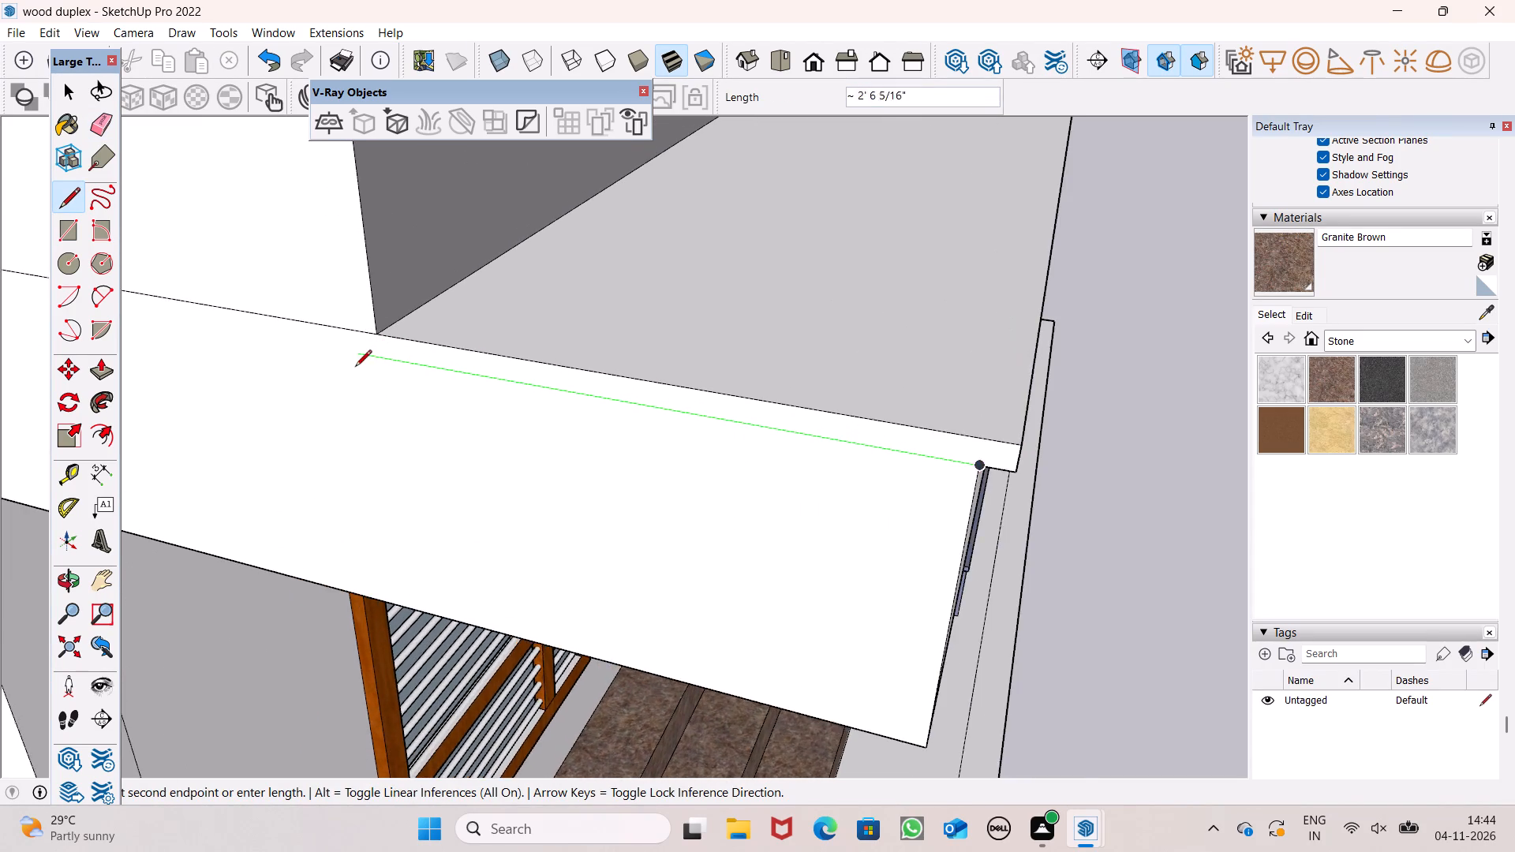
scroll(355, 368, "up", 6)
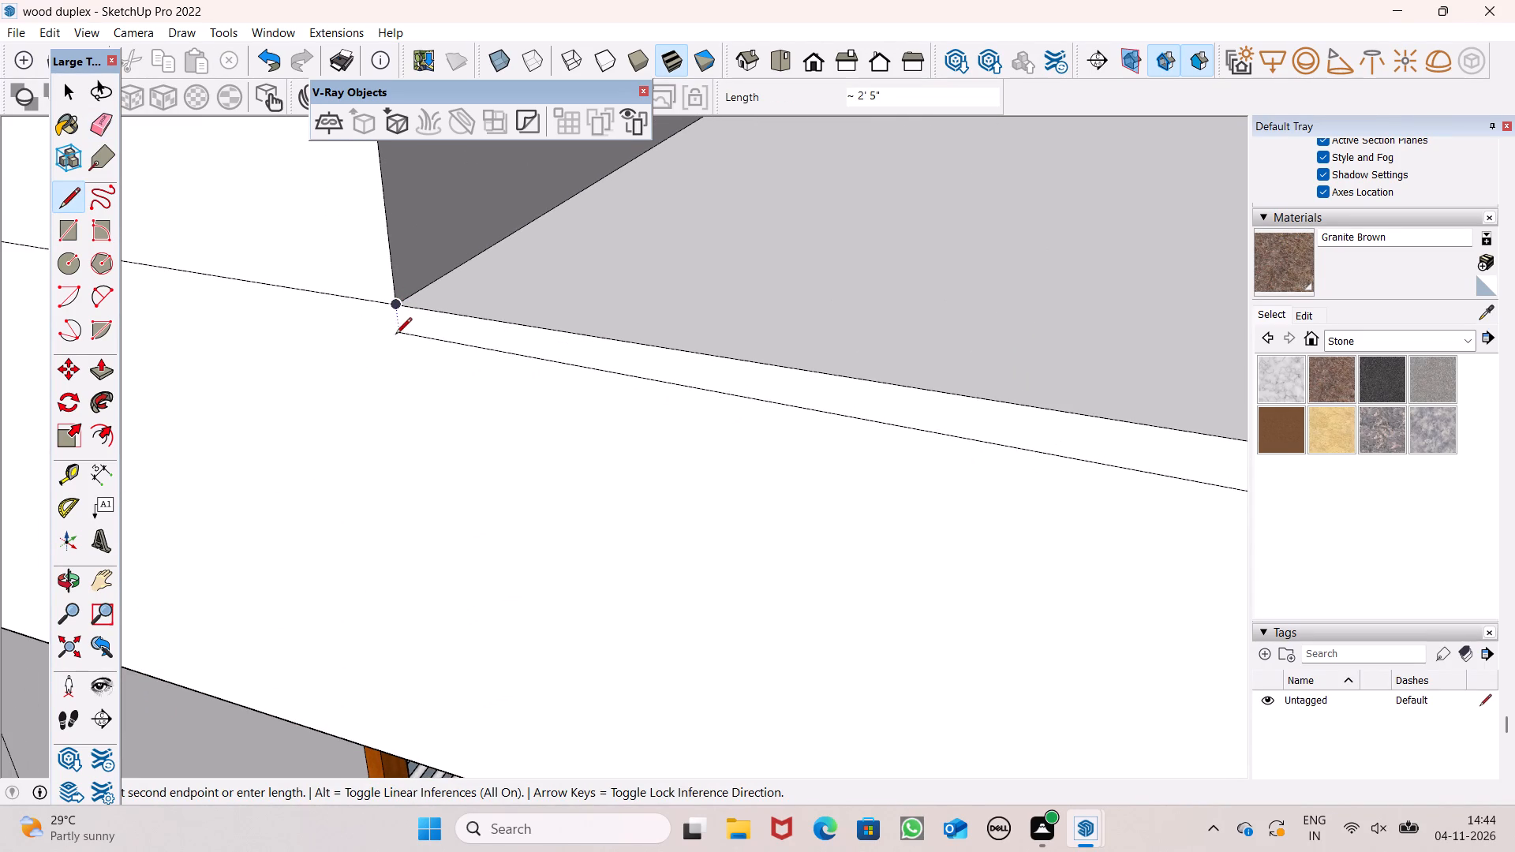
left_click(397, 351)
left_click(392, 305)
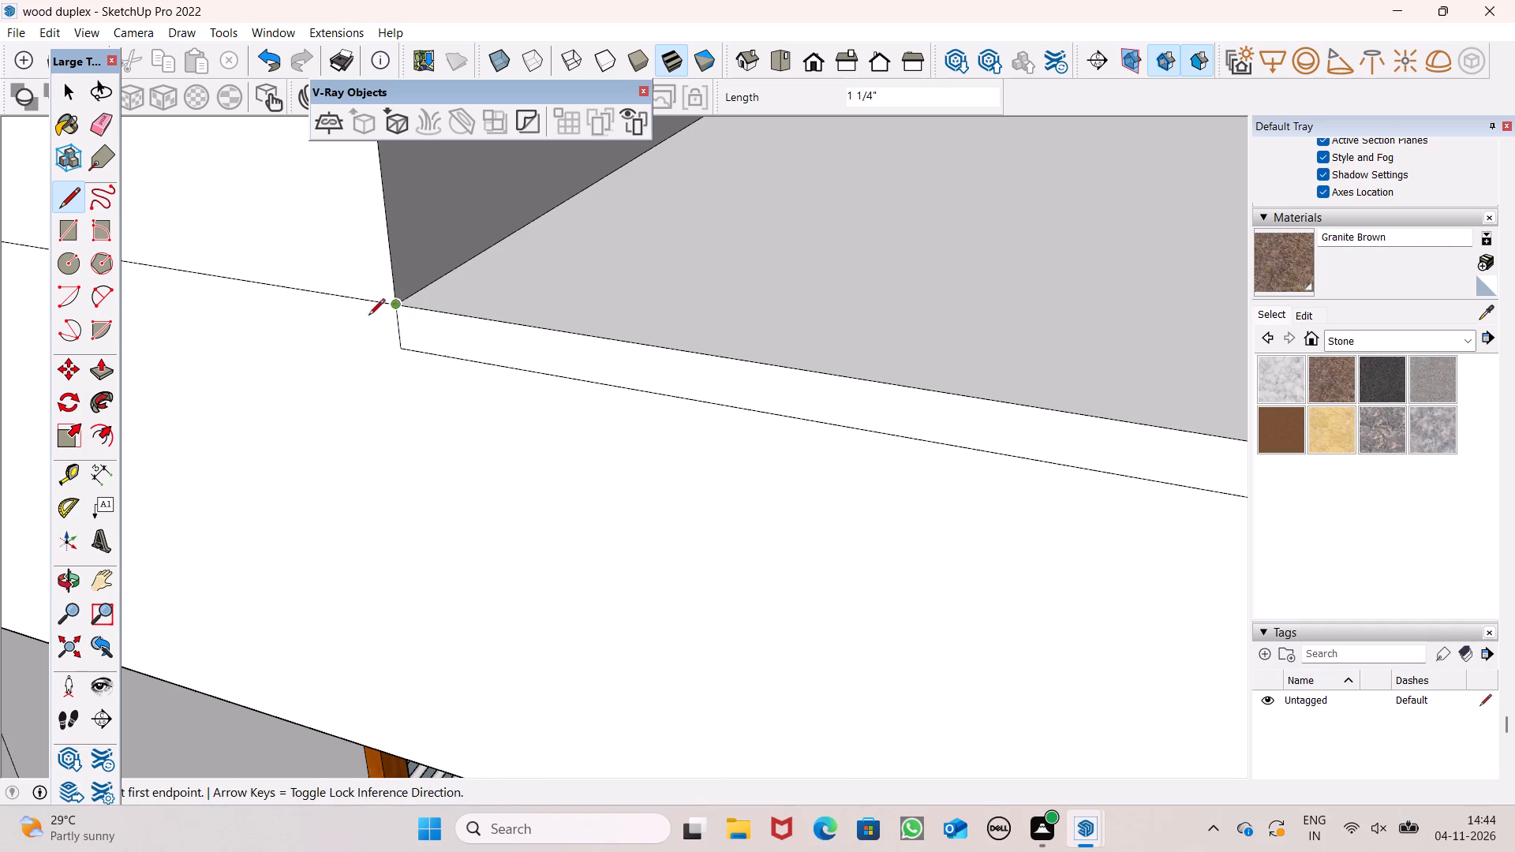
Push/Pull the redrawn strip on the end face of the slab above the entrance outward by 0.5".
scroll(352, 324, "down", 5)
scroll(316, 324, "up", 1)
scroll(316, 324, "down", 2)
key("space")
type("p")
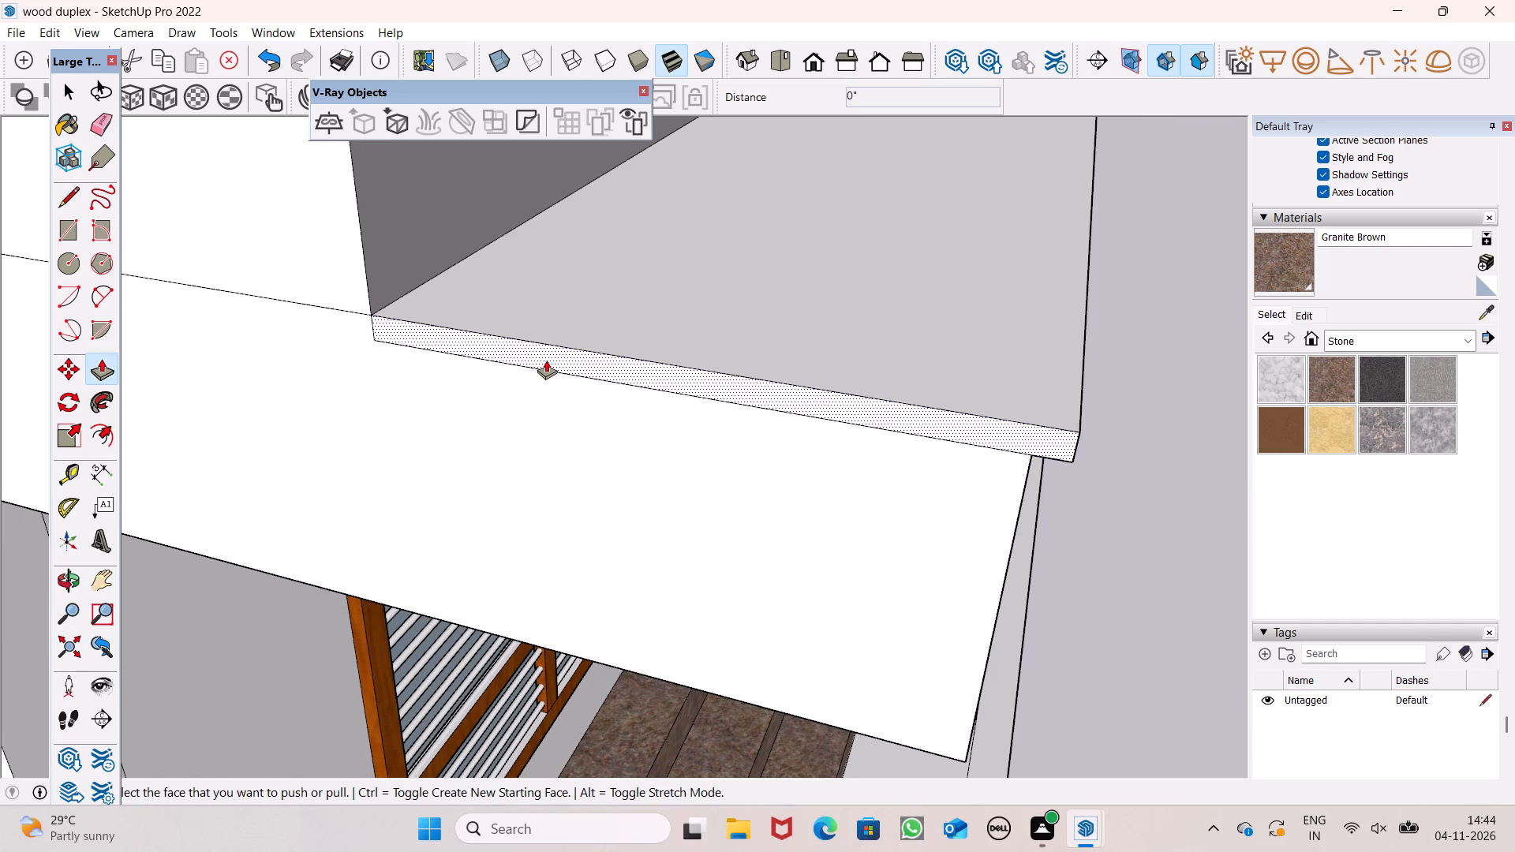
left_click(546, 360)
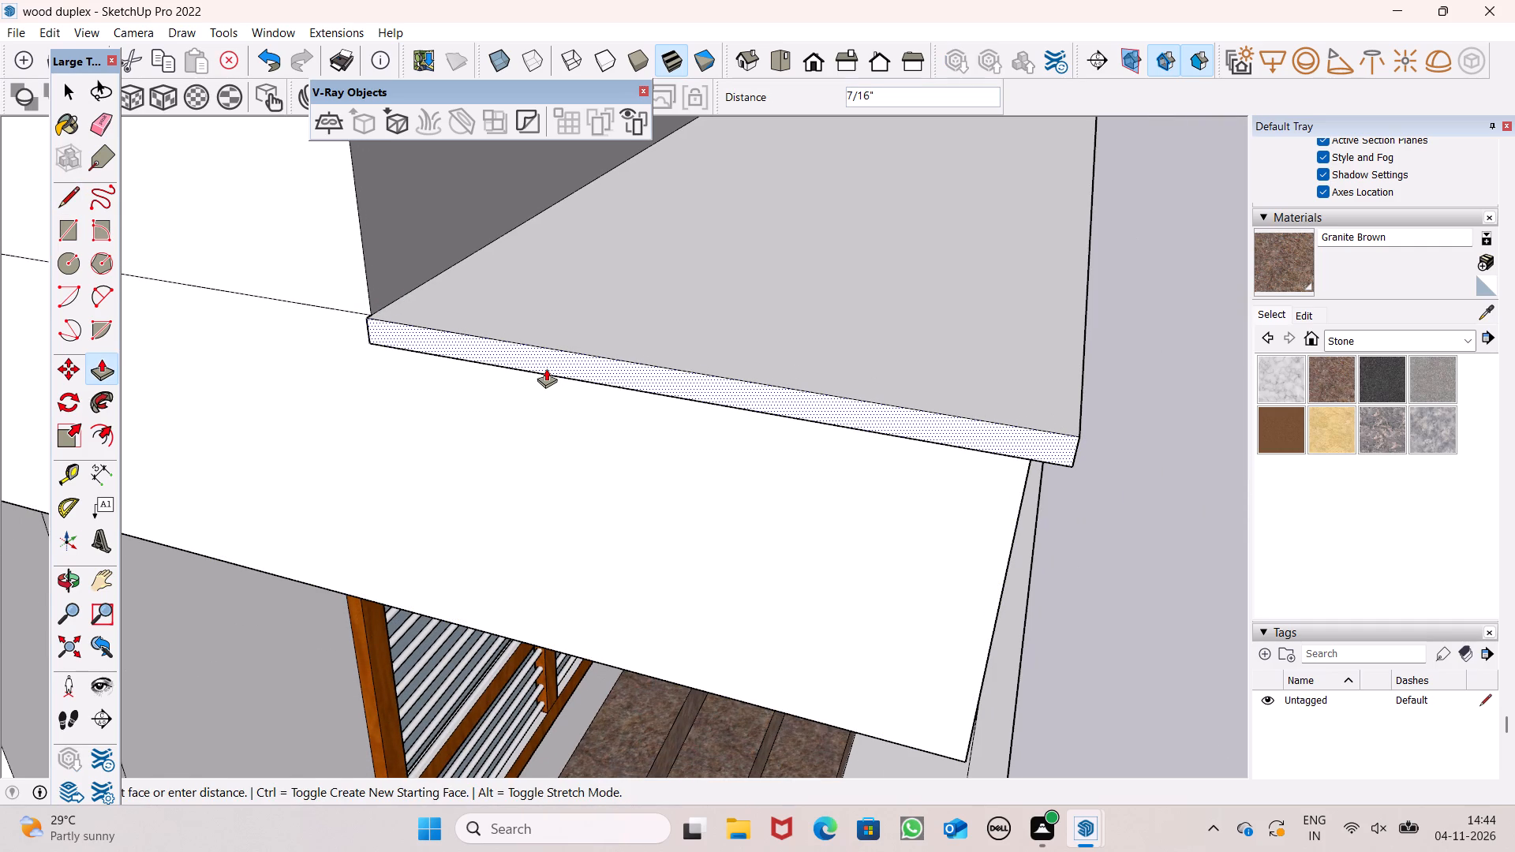
type("0.5\"")
key("Return")
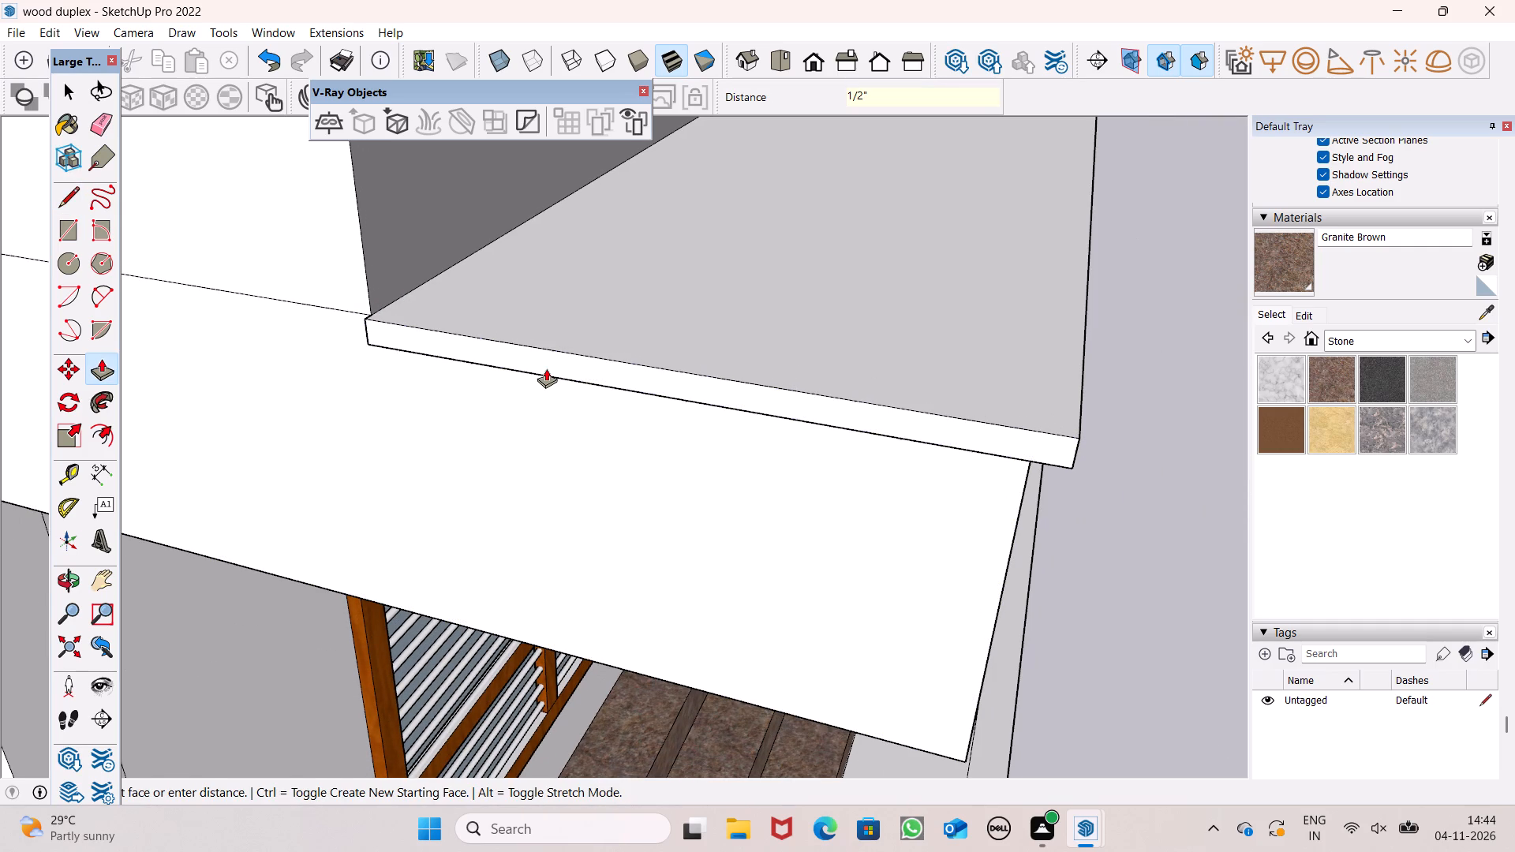
Extend the same slab end-face strip outward by about another 1 1/16" with Push/Pull.
key("o")
left_click_drag(593, 372, 540, 185)
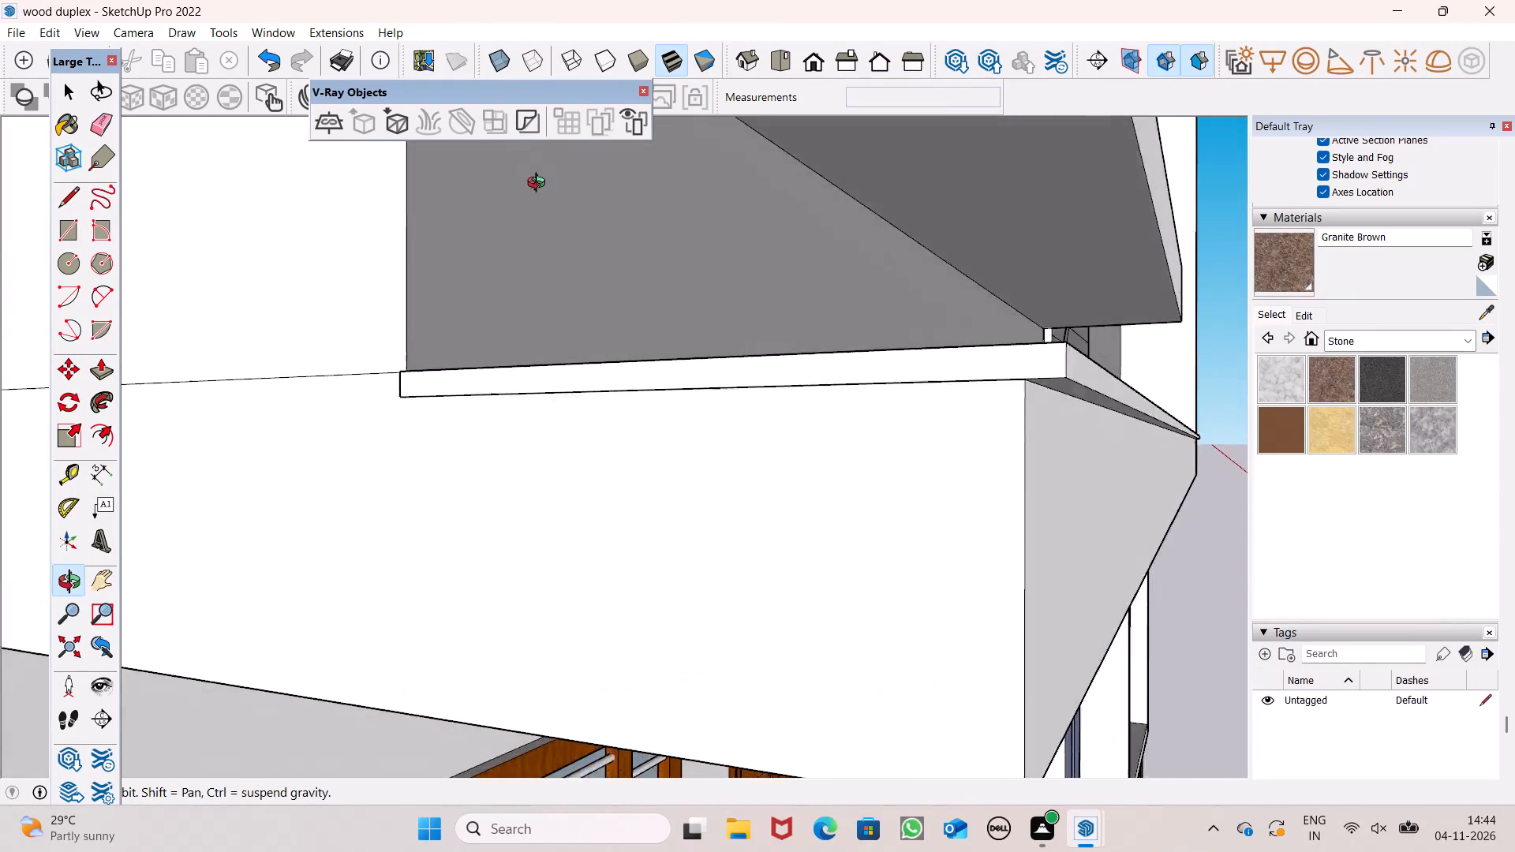
left_click_drag(540, 185, 584, 291)
left_click_drag(615, 319, 600, 342, "shift")
left_click_drag(599, 343, 478, 353, "shift")
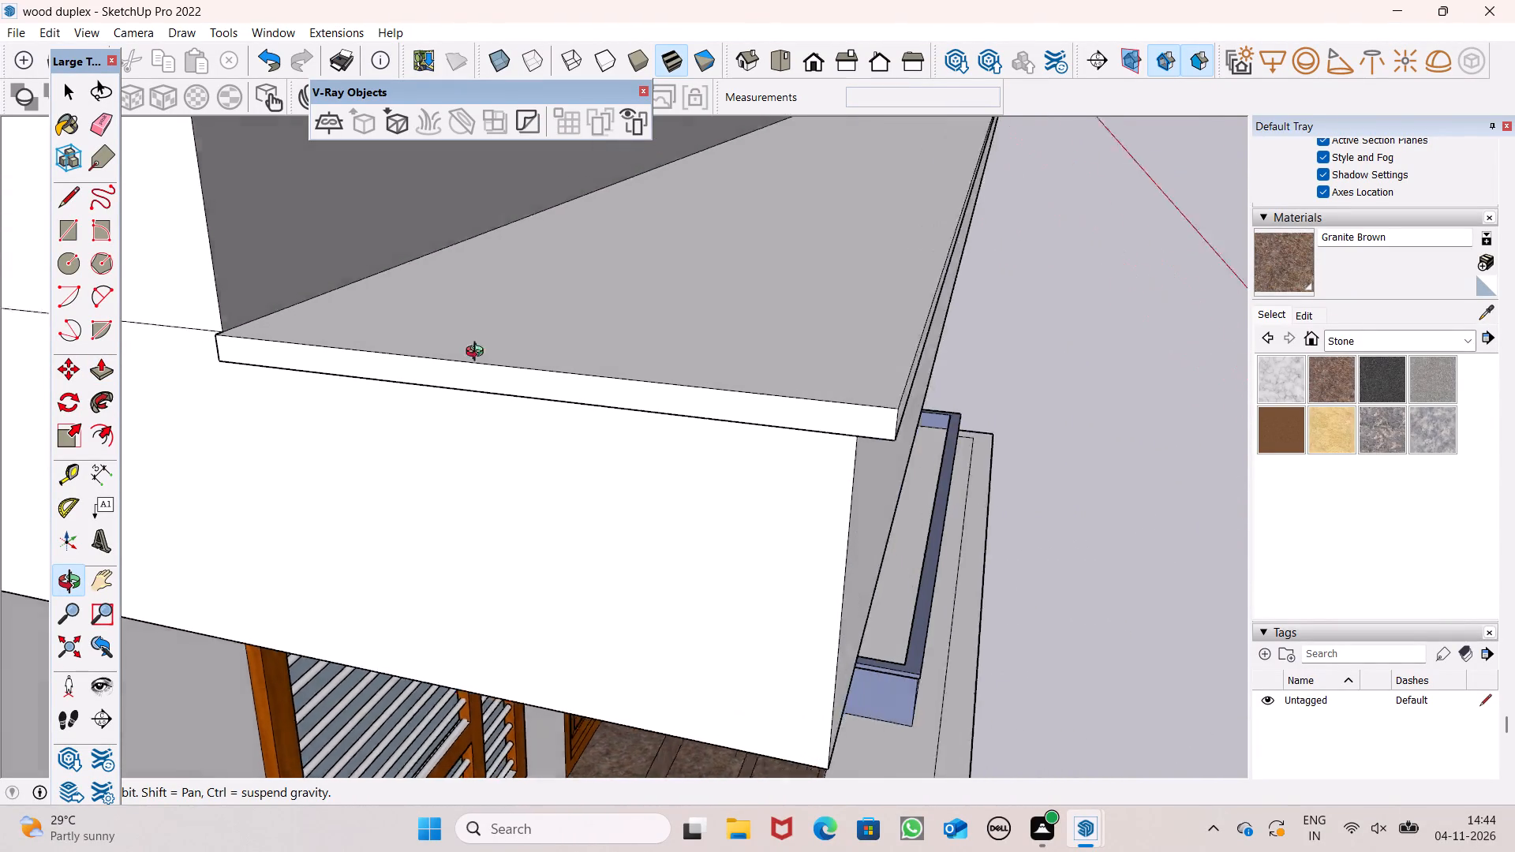
left_click_drag(478, 353, 469, 353, "shift")
key("p")
left_click(711, 413)
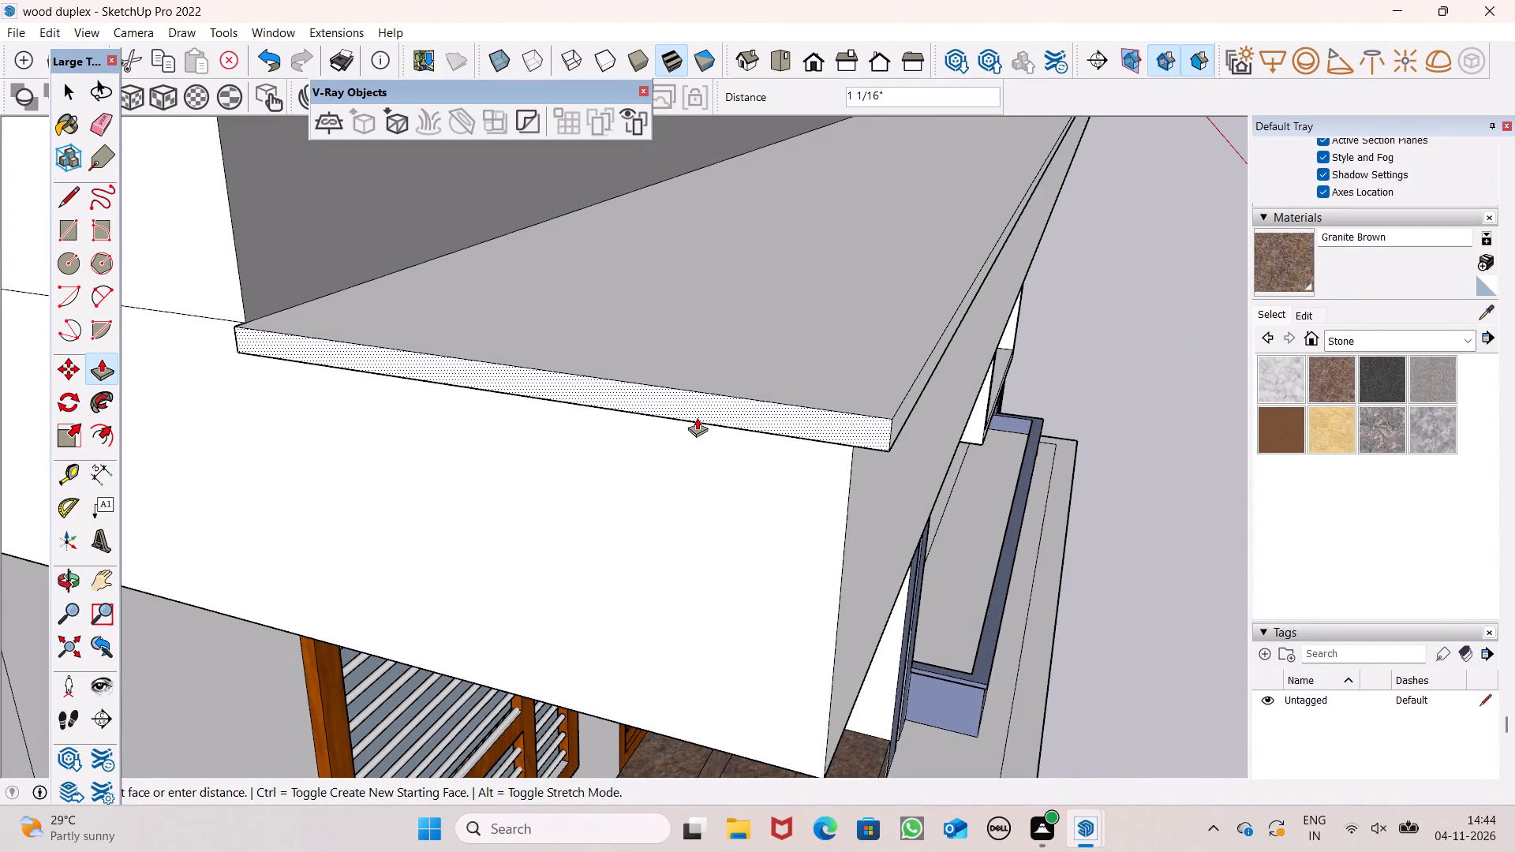
left_click(697, 417)
Erase the short leftover edge on the underside of the projecting lip at the slab's front corner.
key("space")
type("o")
left_click_drag(865, 521, 630, 314)
scroll(570, 271, "down", 3)
left_click_drag(736, 400, 490, 383)
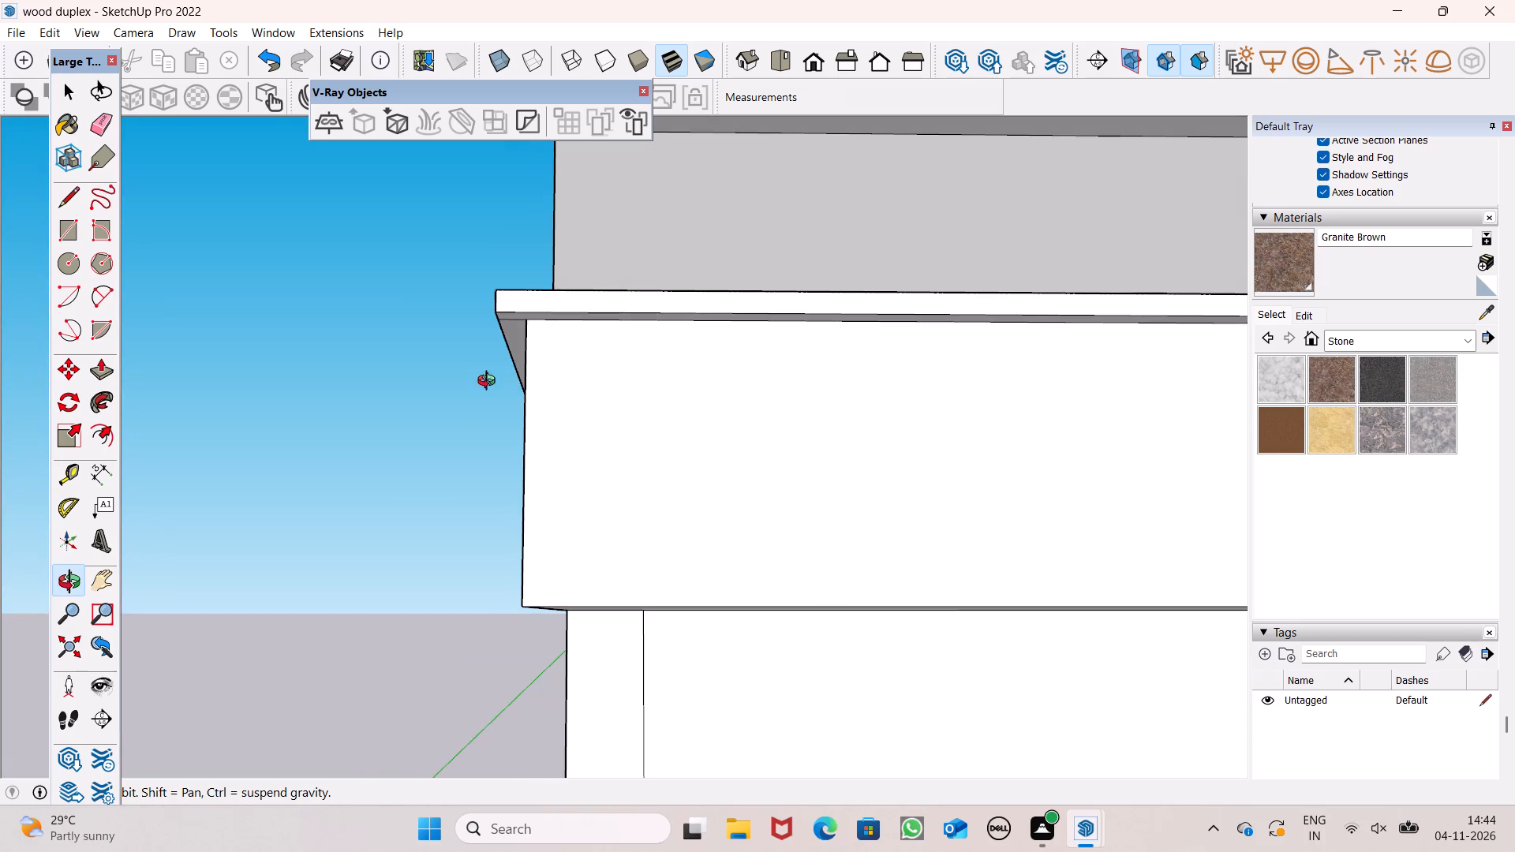
left_click_drag(542, 374, 522, 427, "shift")
left_click_drag(522, 428, 753, 401)
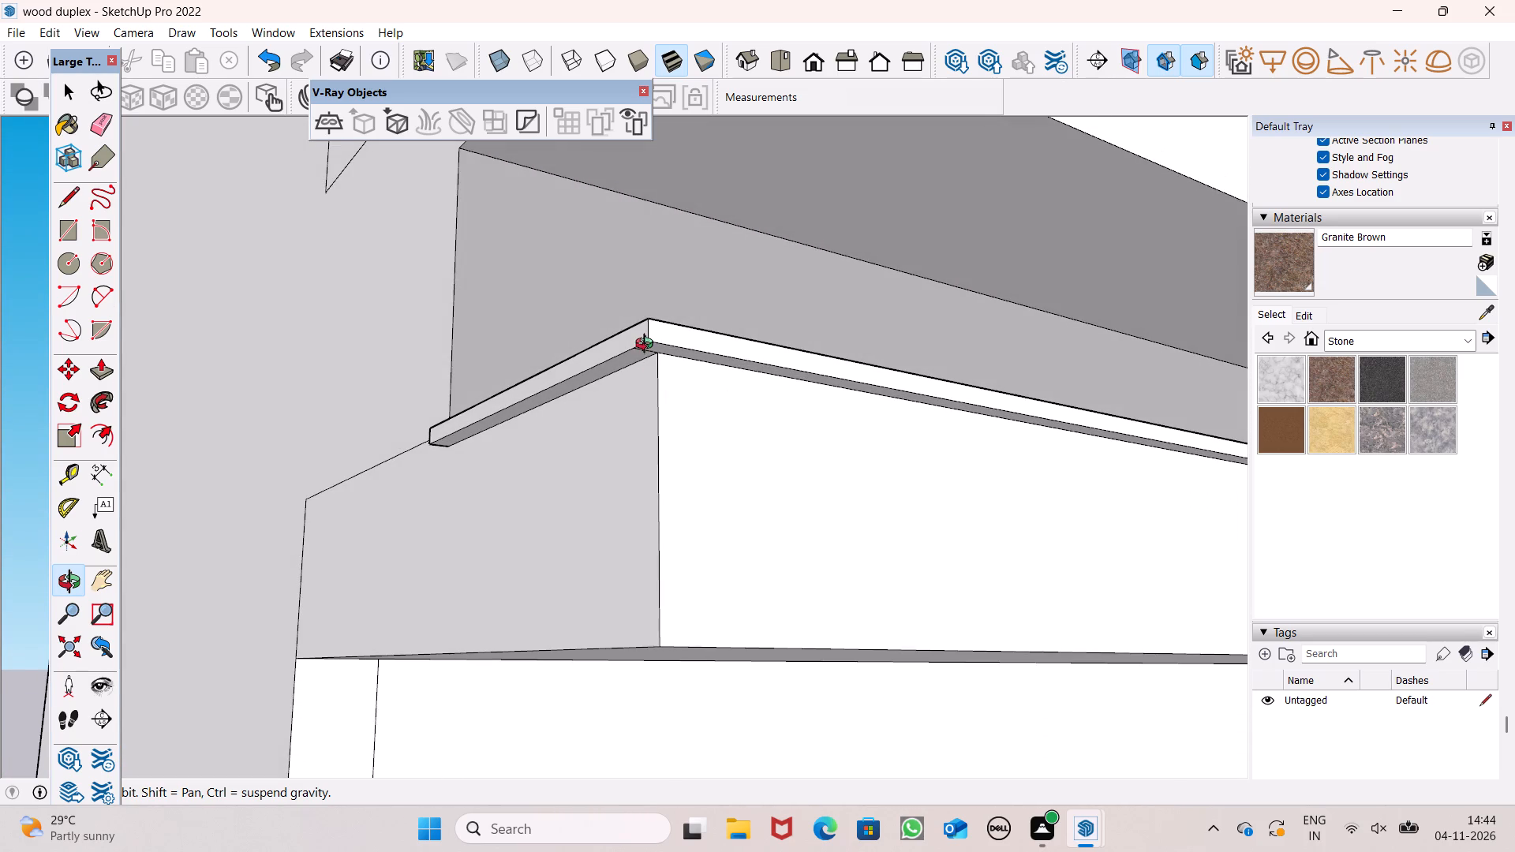
scroll(648, 346, "up", 6)
left_click_drag(653, 356, 651, 365, "shift")
scroll(651, 365, "up", 2)
key("r")
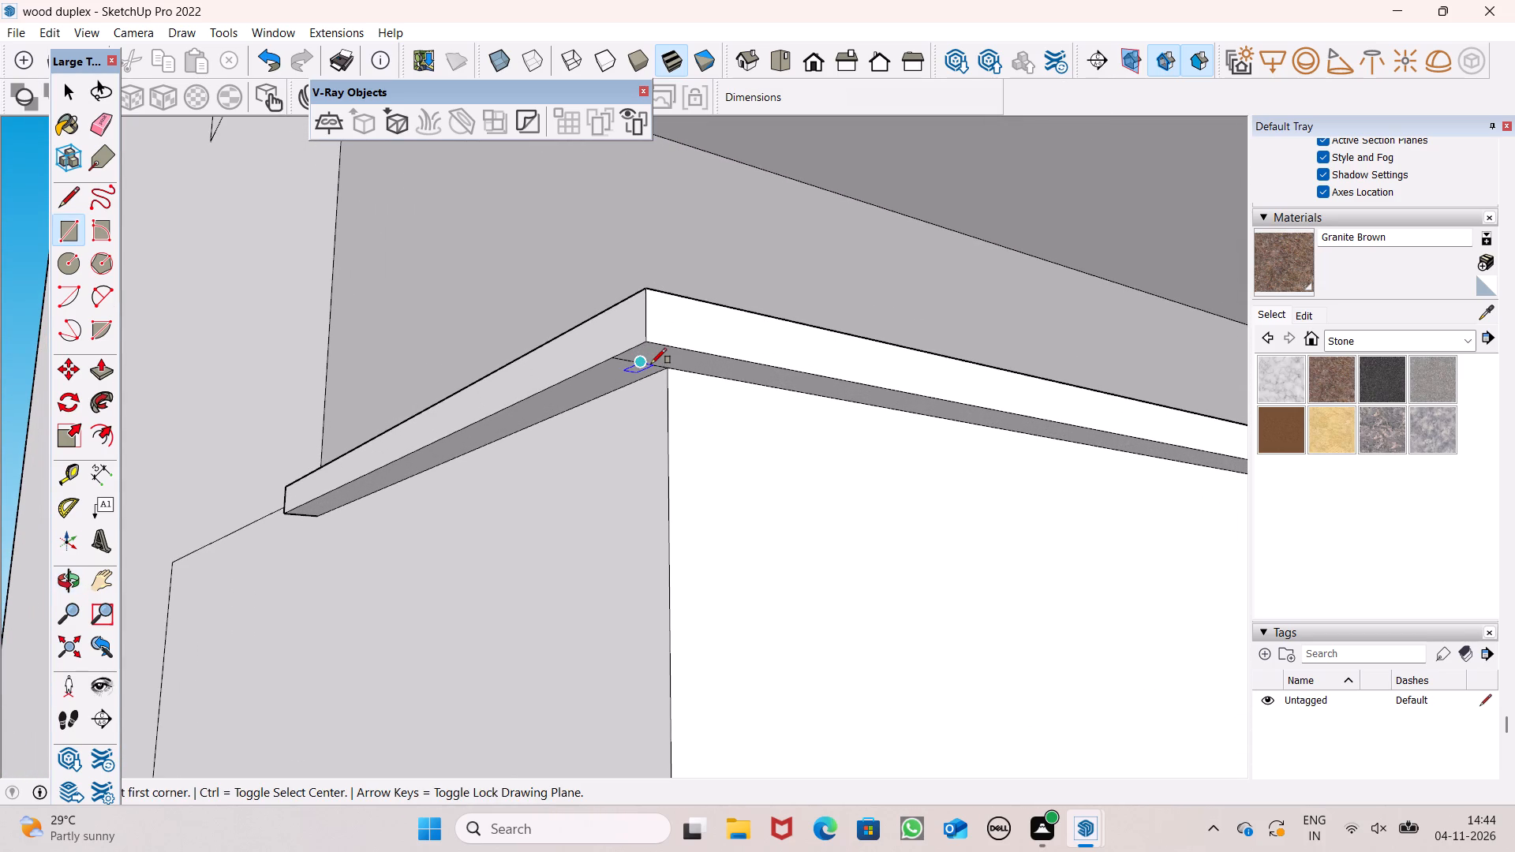
key("space")
type("e")
left_click(651, 364)
key("space")
Erase all the horizontal edge lines running across the building's plain rear wall.
key("o")
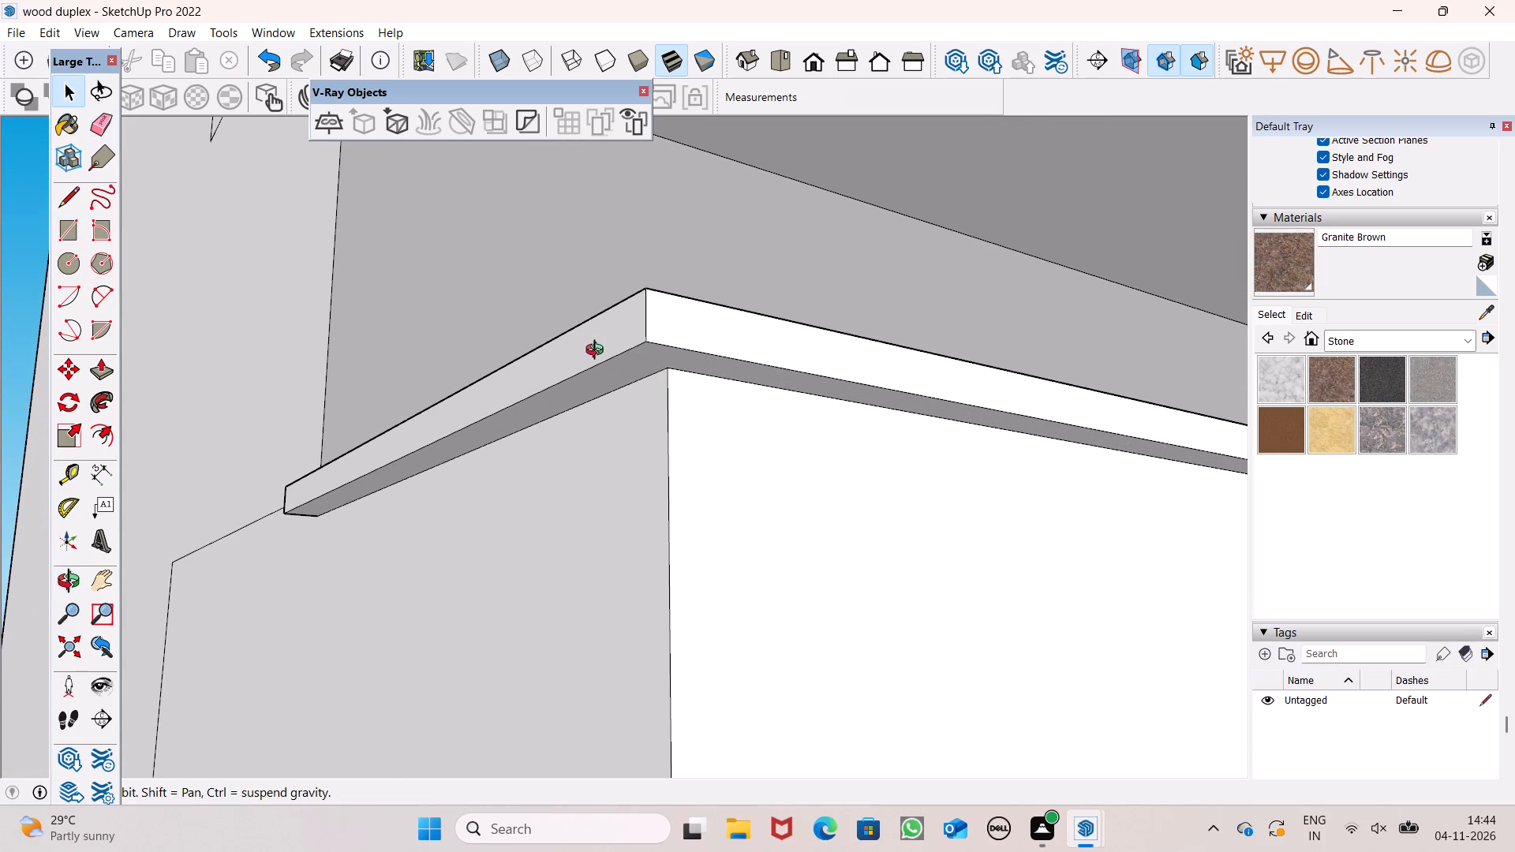
scroll(594, 342, "down", 10)
left_click_drag(574, 390, 602, 543)
scroll(585, 501, "down", 10)
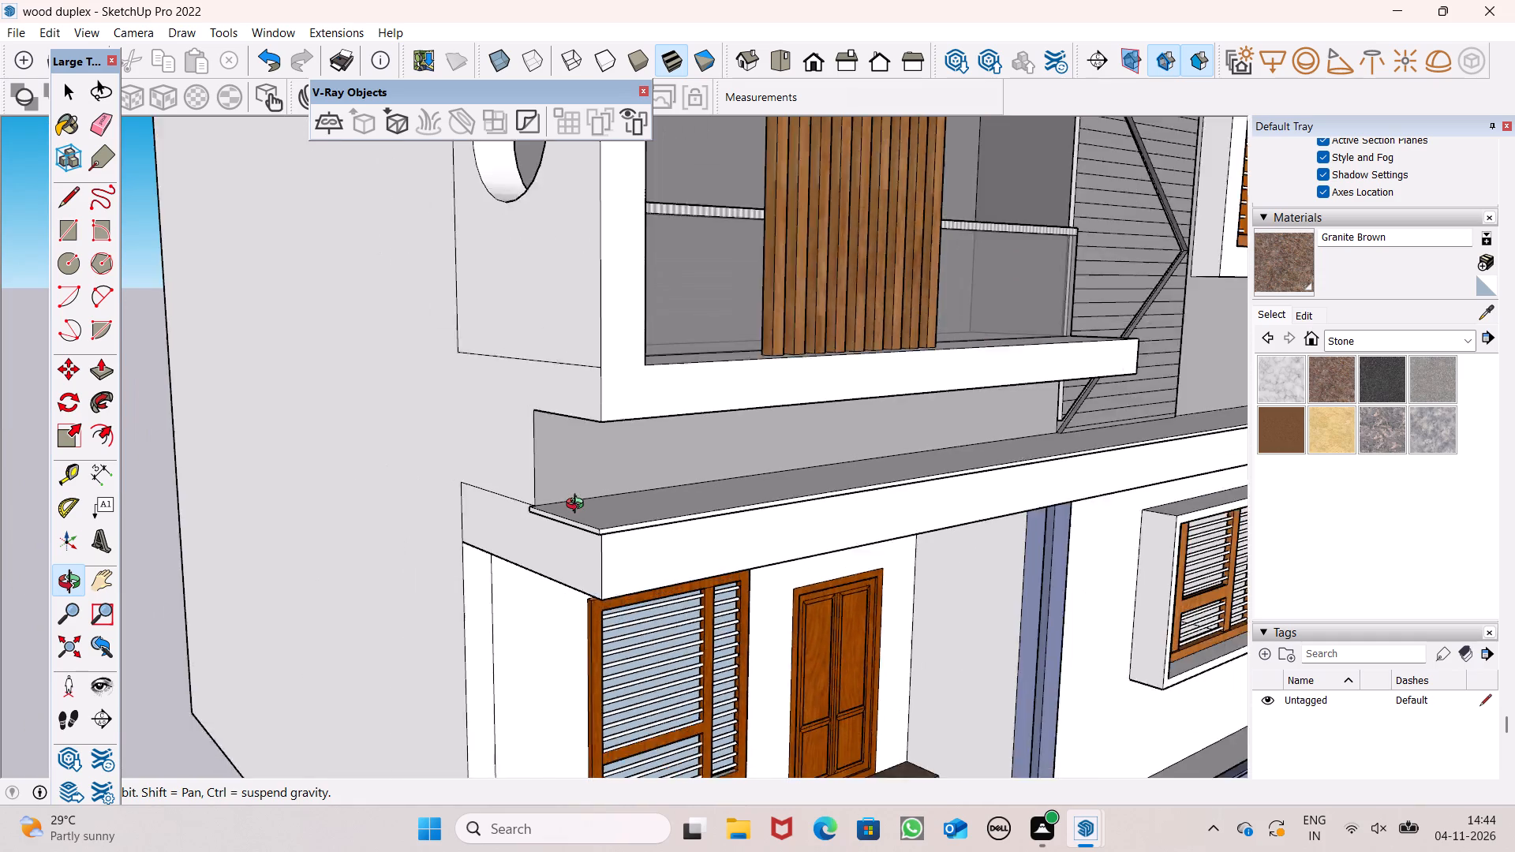
scroll(578, 506, "down", 15)
left_click_drag(519, 548, 749, 548)
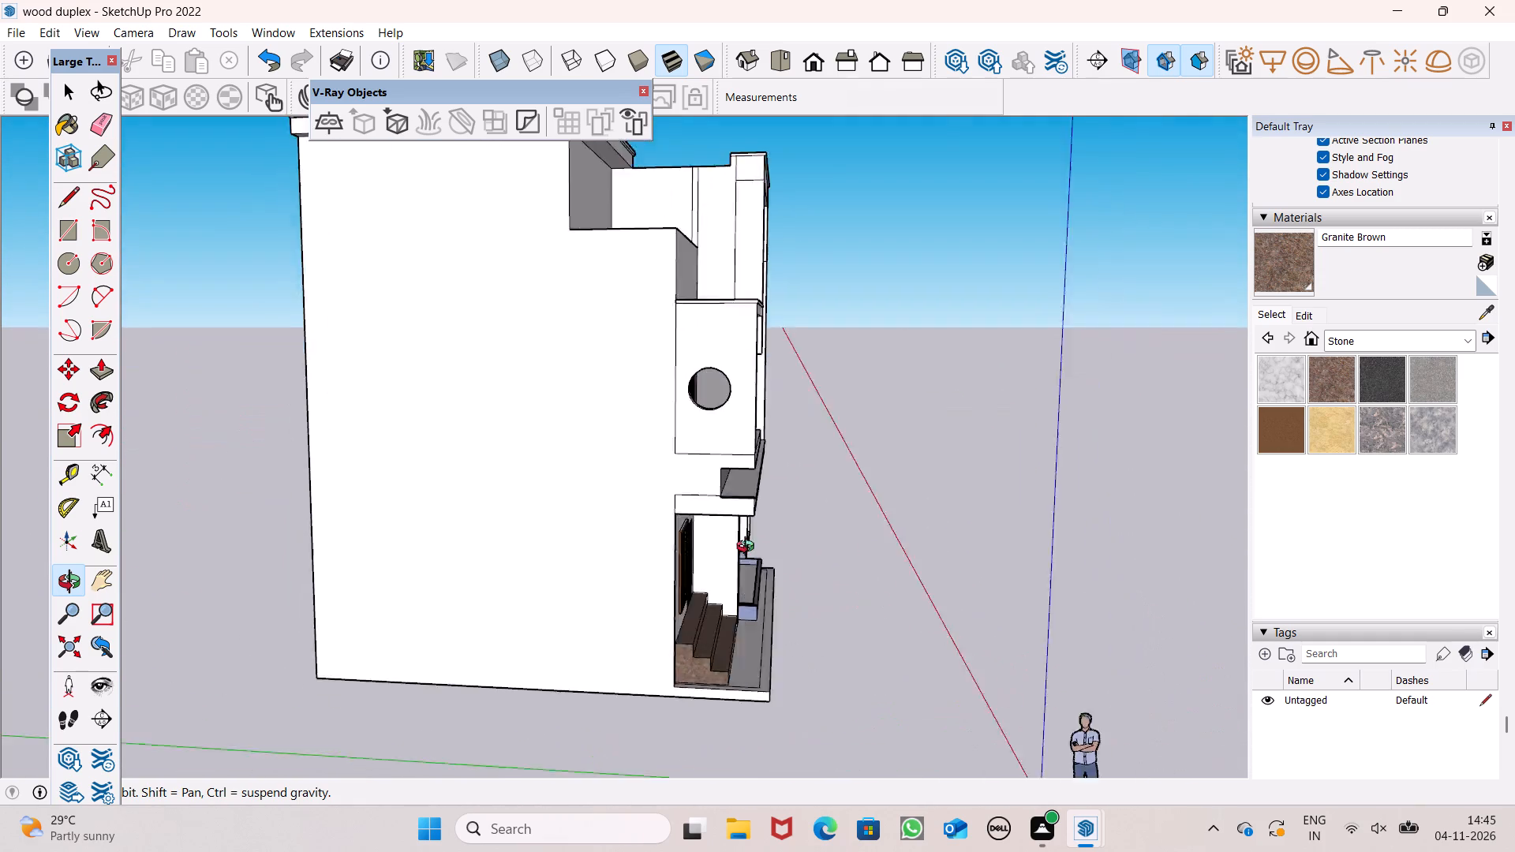
left_click_drag(749, 548, 1324, 550)
scroll(653, 514, "down", 2)
scroll(630, 532, "up", 1)
left_click_drag(529, 555, 693, 548)
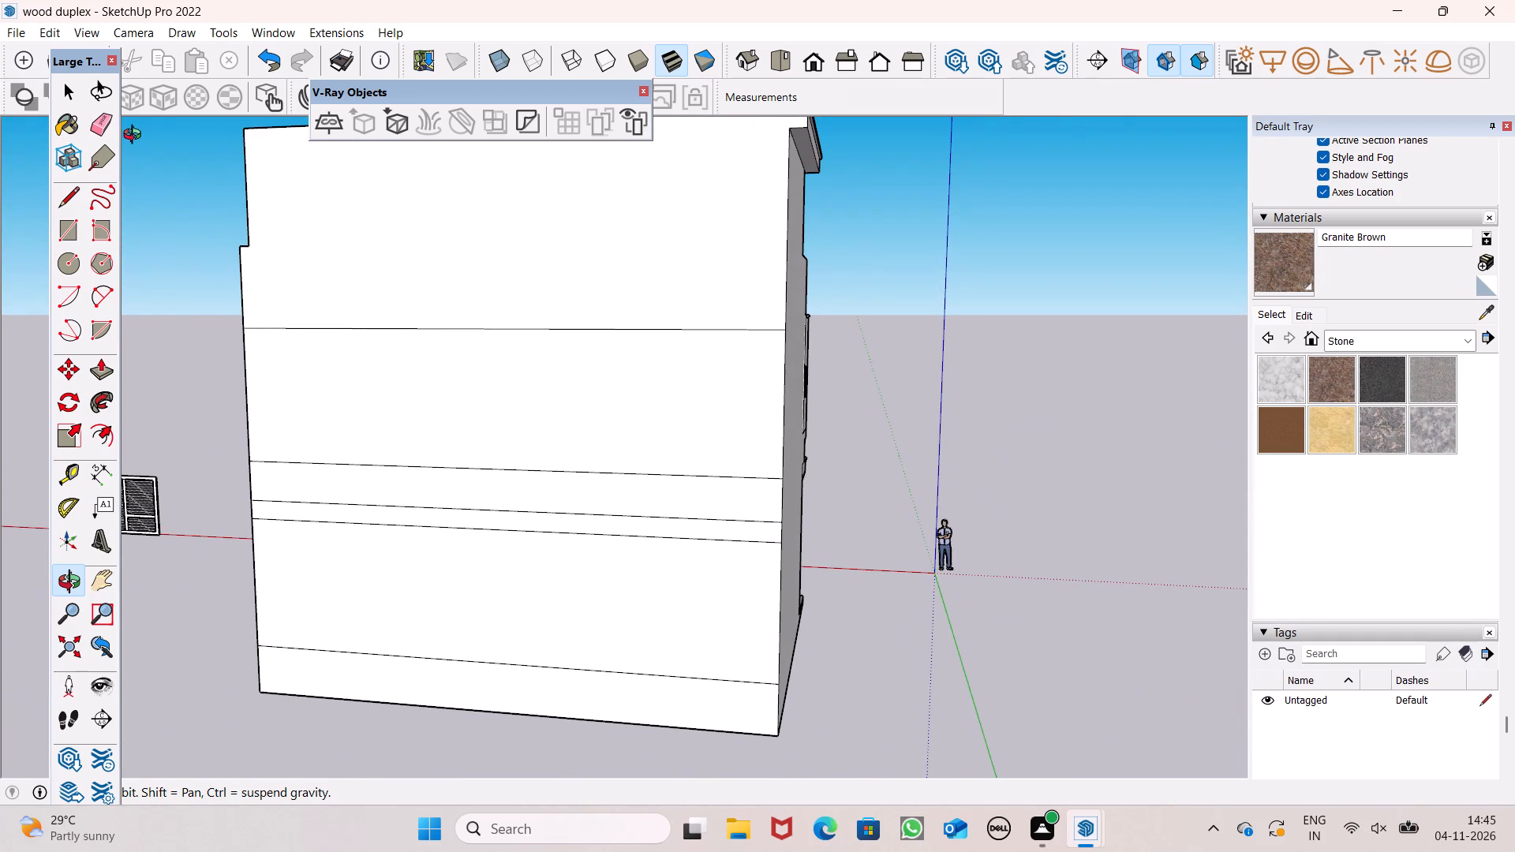
left_click(109, 125)
left_click_drag(388, 276, 466, 613)
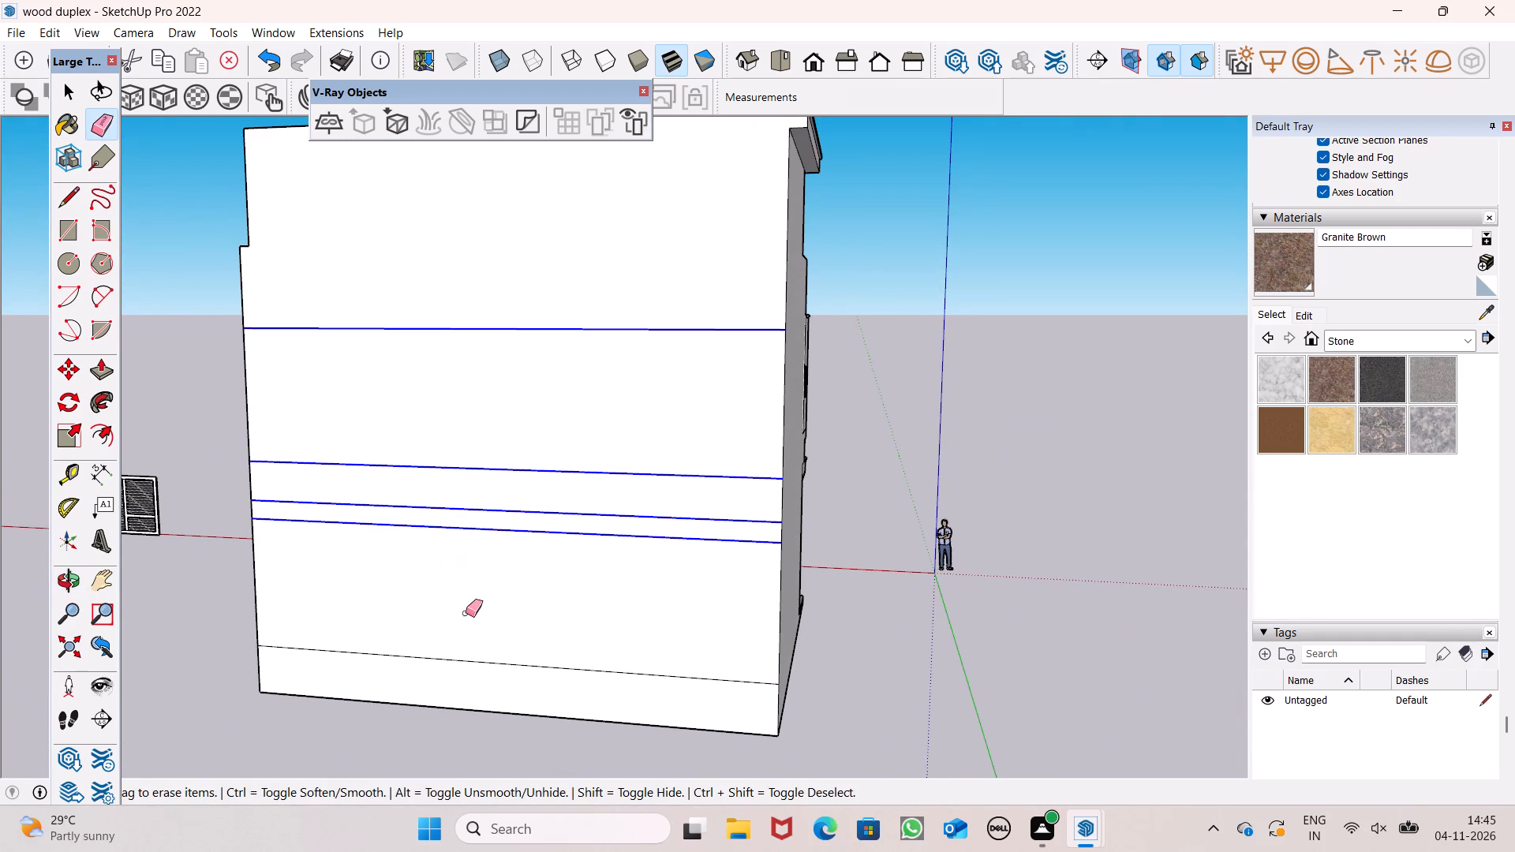
left_click_drag(466, 613, 489, 669)
Examine the whole front facade from eye level and from above.
left_click(70, 574)
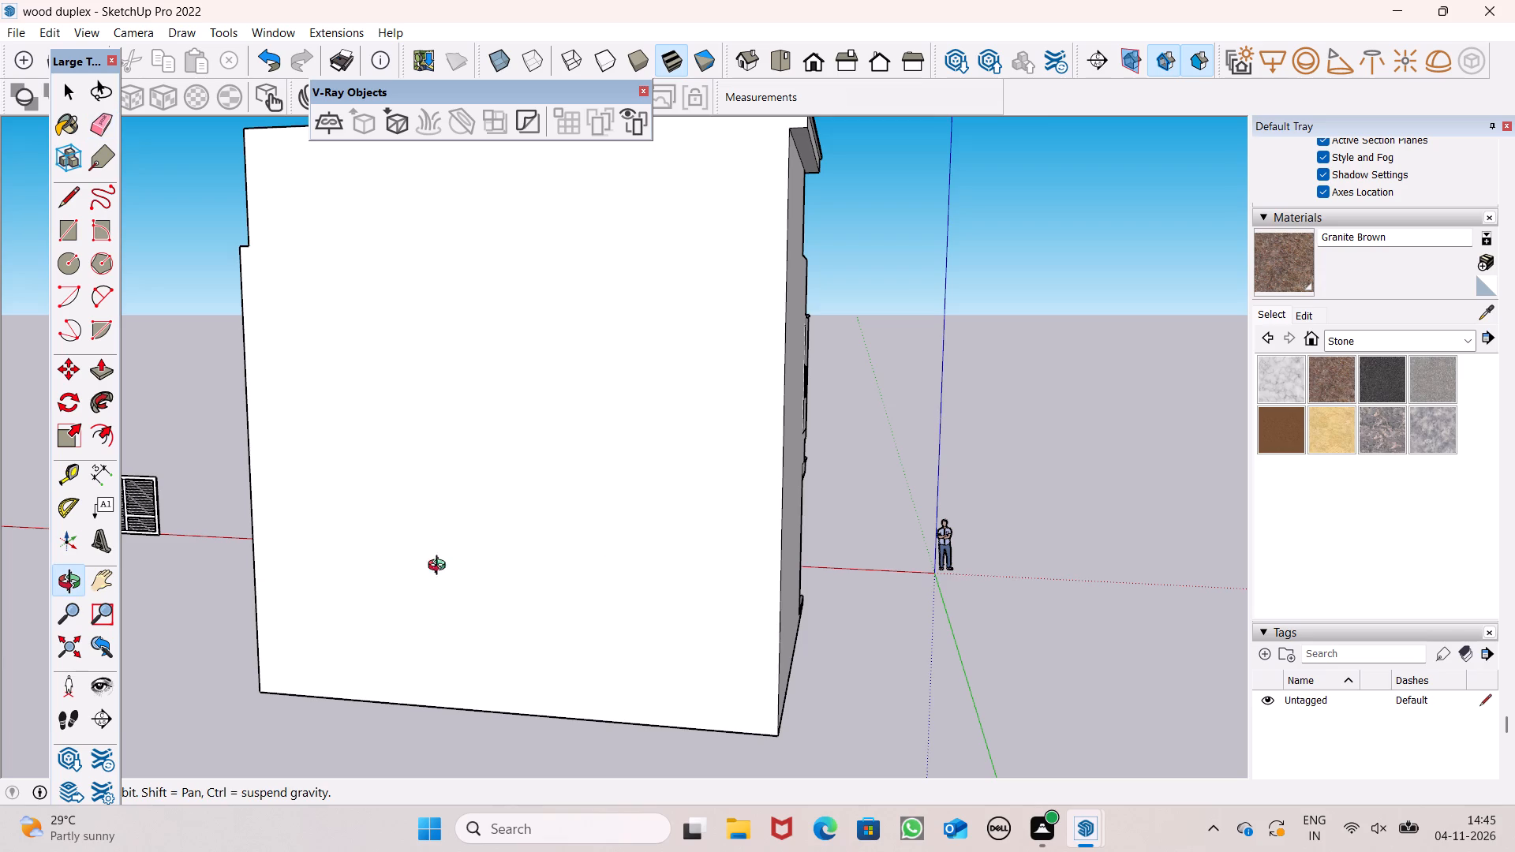
left_click_drag(975, 597, 365, 600)
scroll(799, 540, "down", 6)
left_click_drag(939, 623, 400, 550)
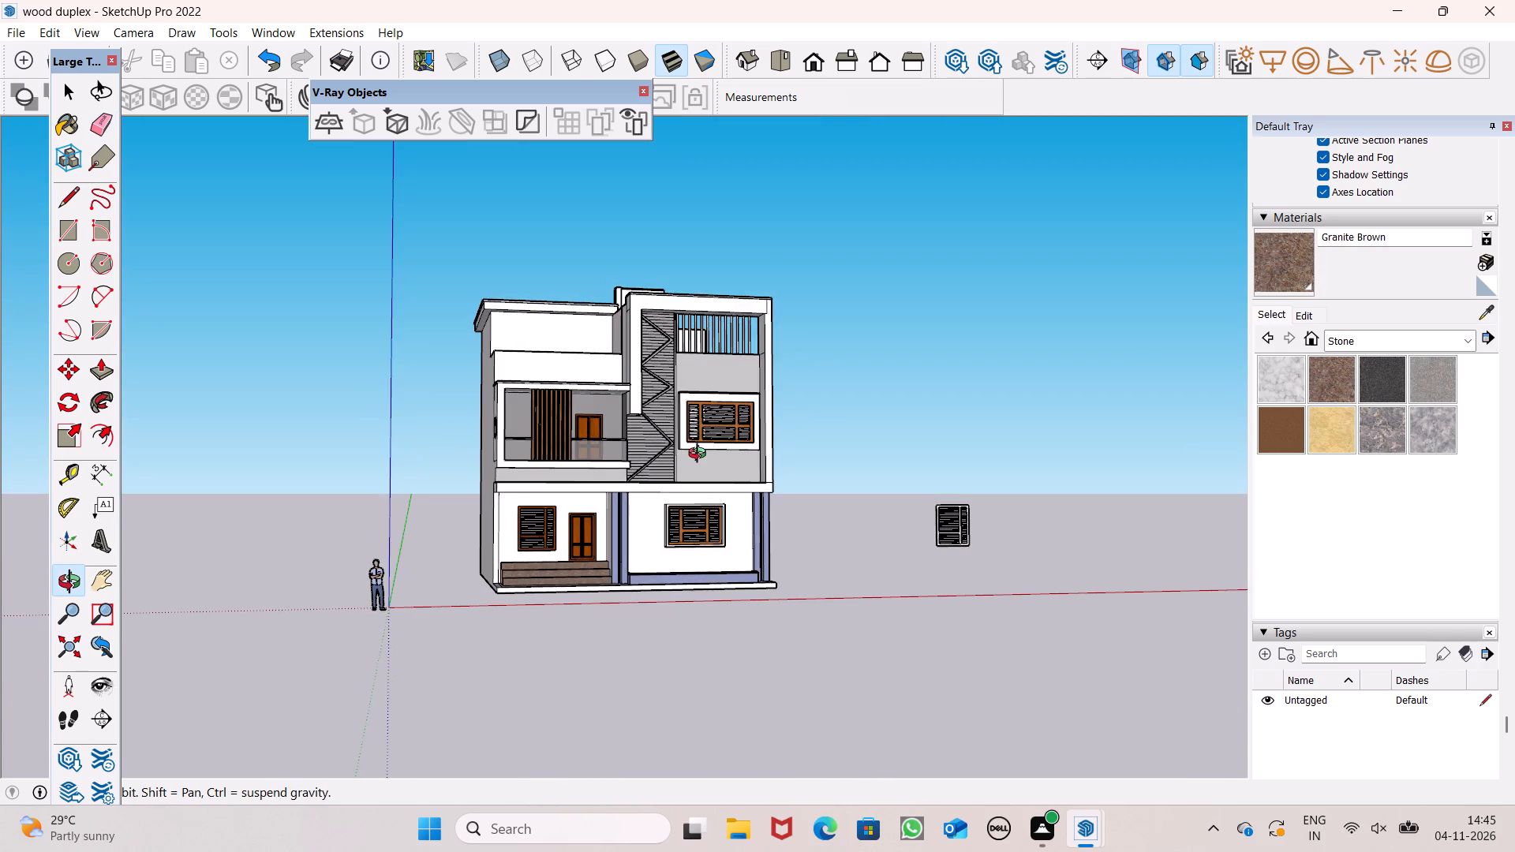
scroll(701, 454, "up", 2)
left_click_drag(662, 458, 724, 492)
left_click_drag(678, 582, 751, 562)
left_click_drag(751, 562, 629, 542)
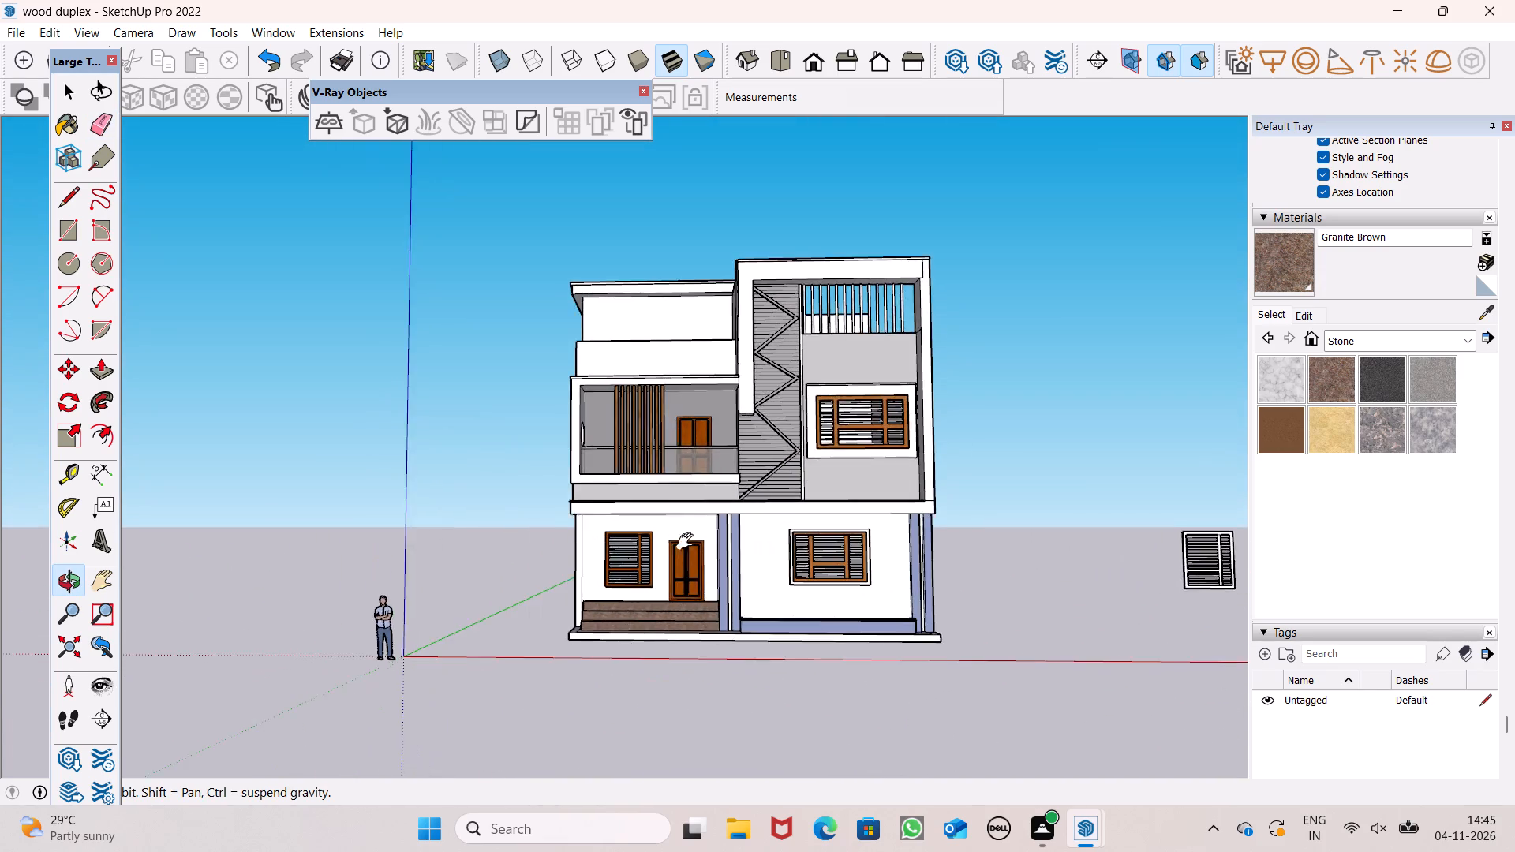
left_click_drag(689, 542, 649, 540, "shift")
left_click_drag(645, 550, 713, 660)
left_click_drag(663, 461, 656, 704)
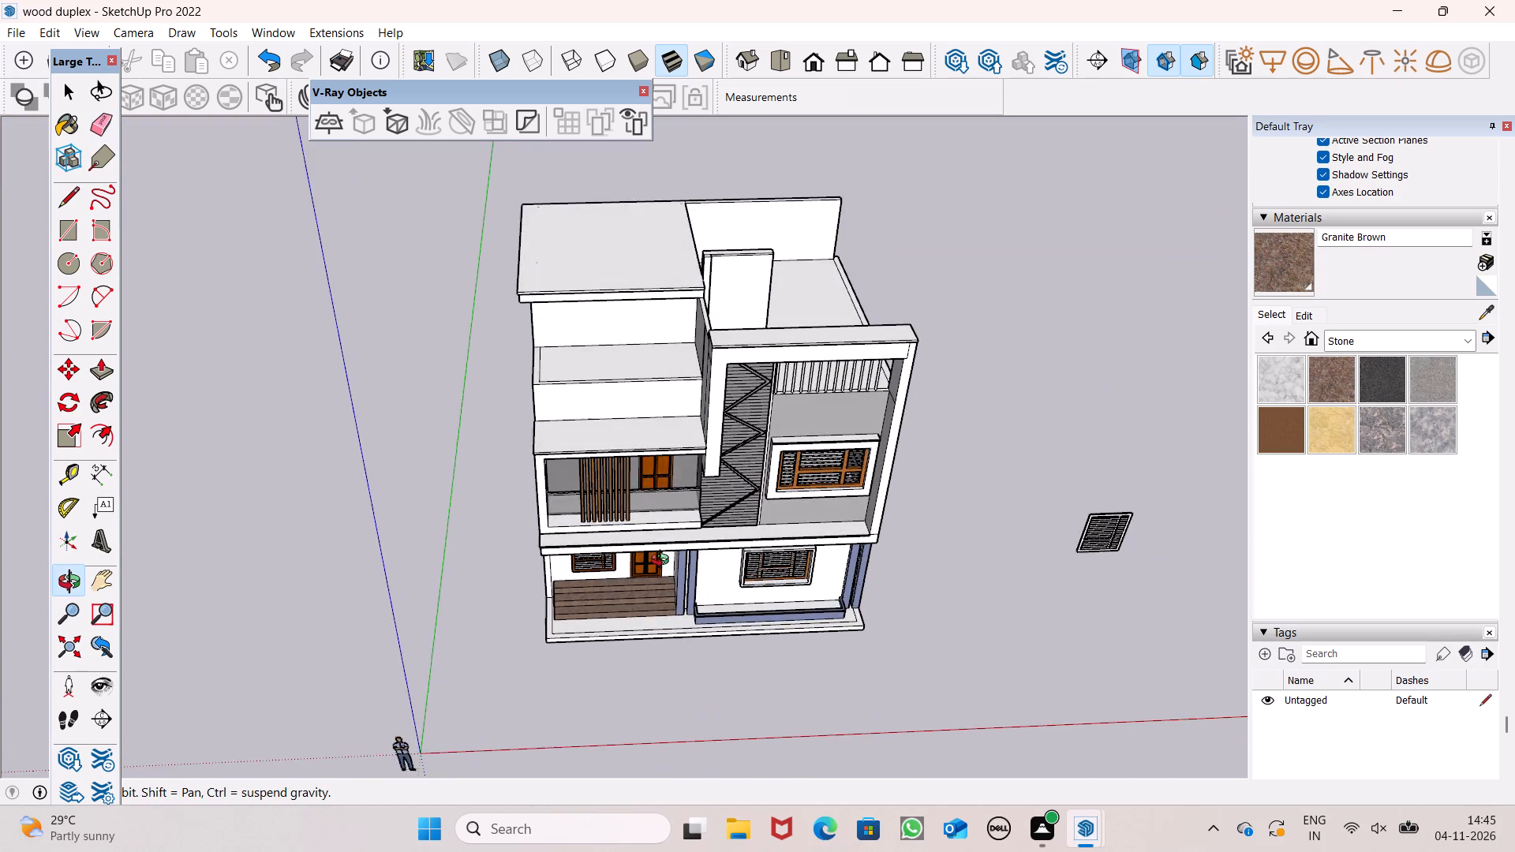
Paint the first-floor balcony floor behind the railing with Stone Vein Gray from the Stone collection.
scroll(680, 484, "up", 6)
left_click_drag(683, 499, 740, 647)
scroll(686, 479, "up", 5)
left_click_drag(699, 500, 720, 533, "shift")
left_click_drag(719, 533, 713, 494)
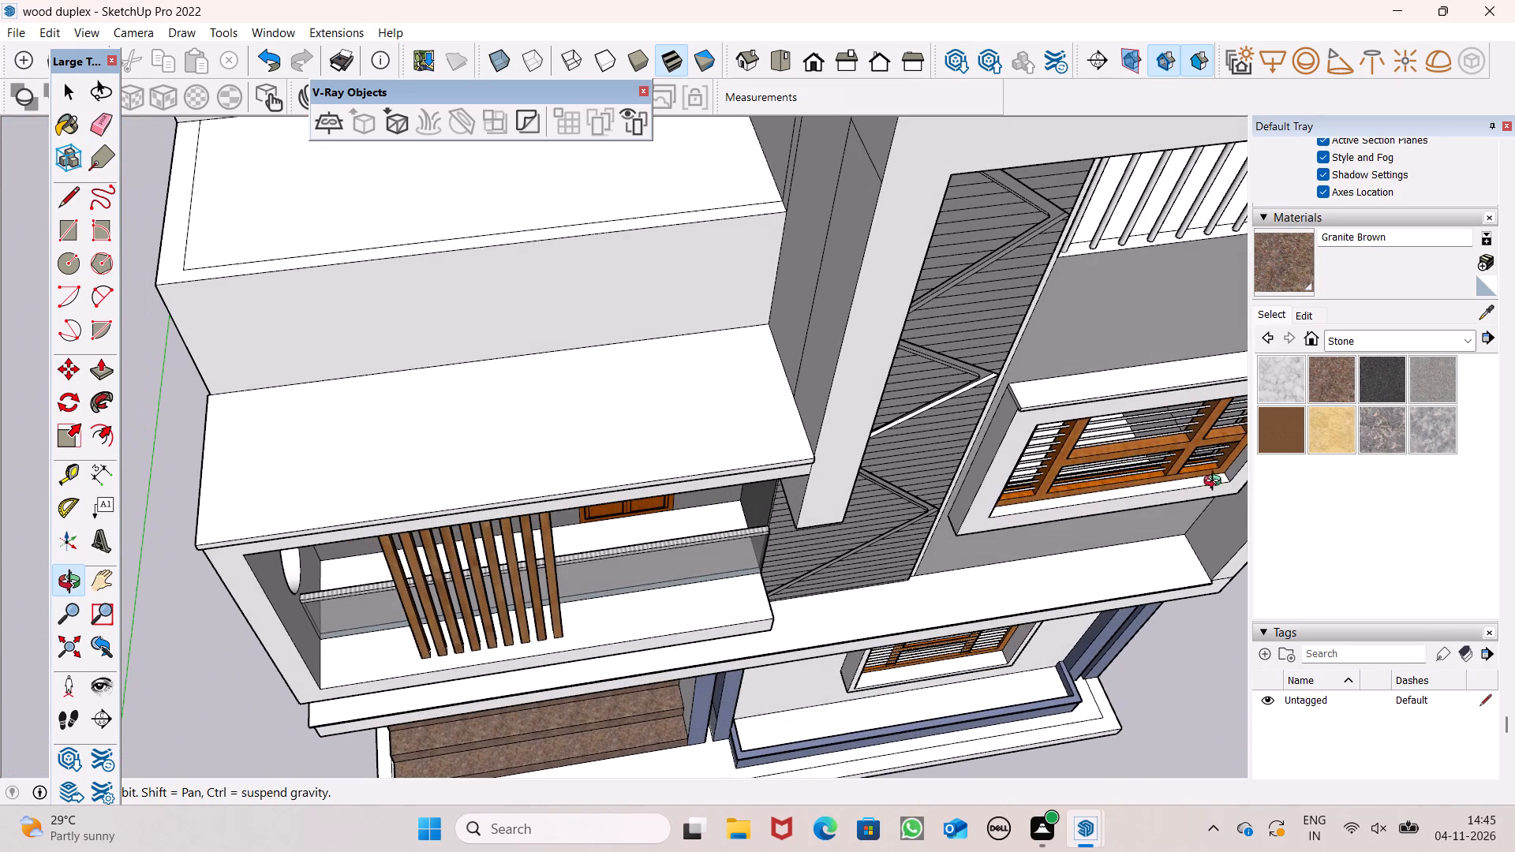
left_click(1424, 430)
scroll(612, 551, "up", 8)
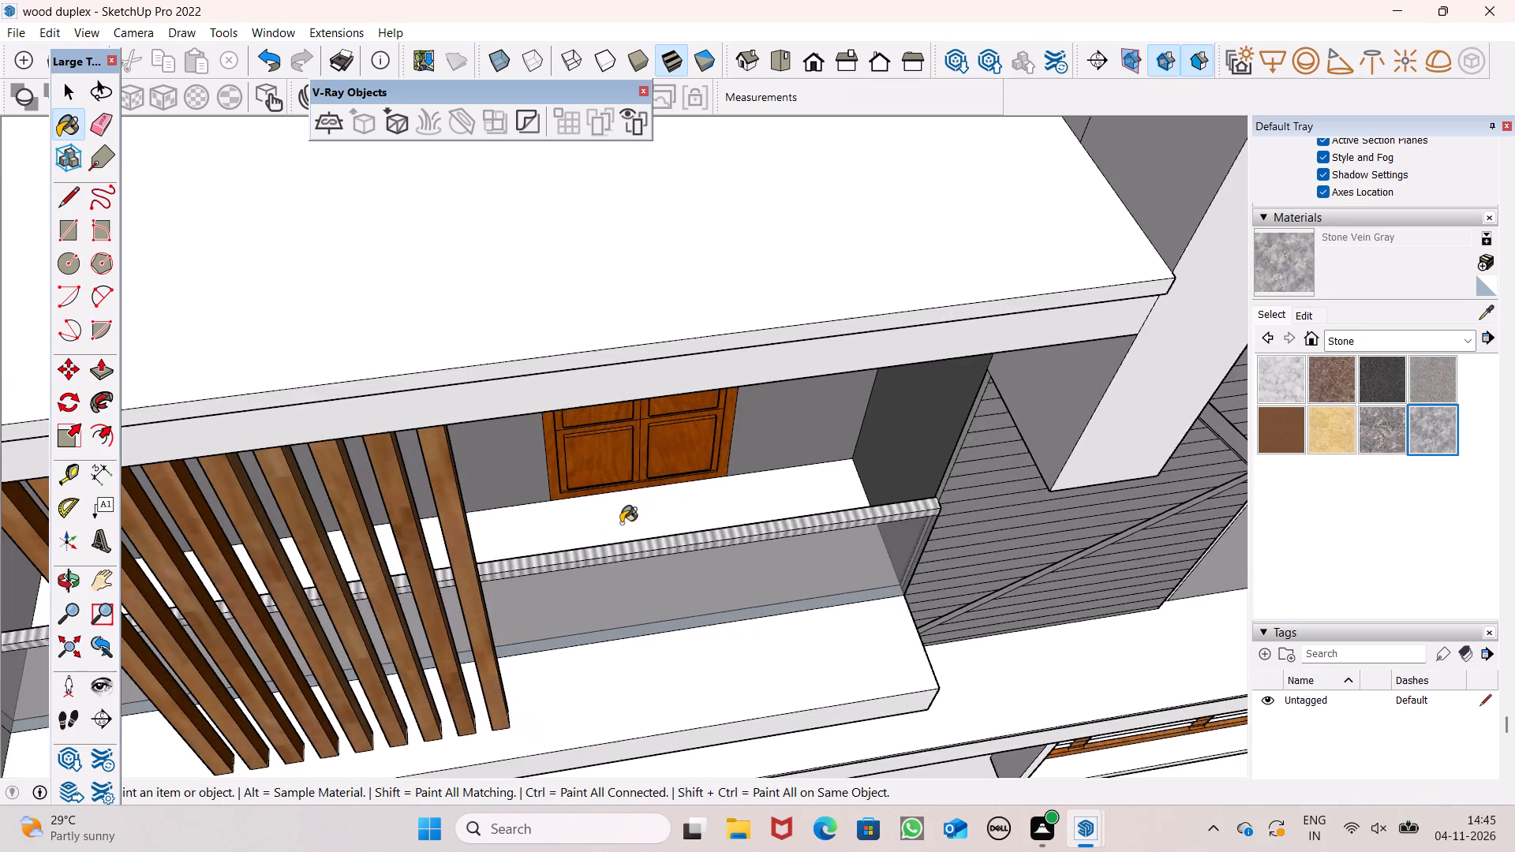
scroll(621, 523, "up", 1)
left_click(621, 522)
scroll(495, 461, "down", 7)
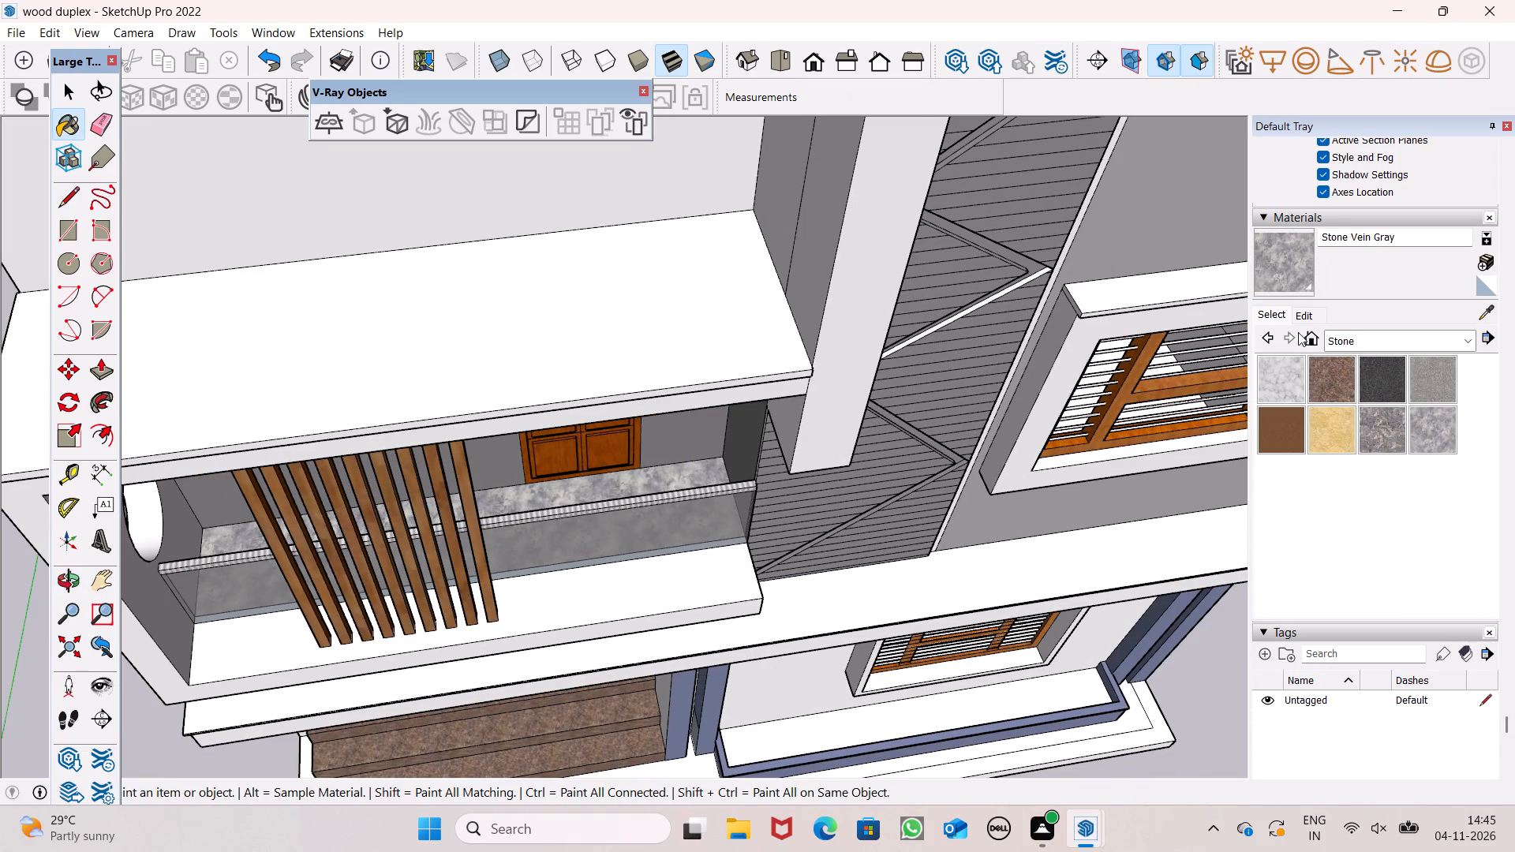
Set the Stone Vein Gray texture size to 2' by 2'.
left_click(1308, 320)
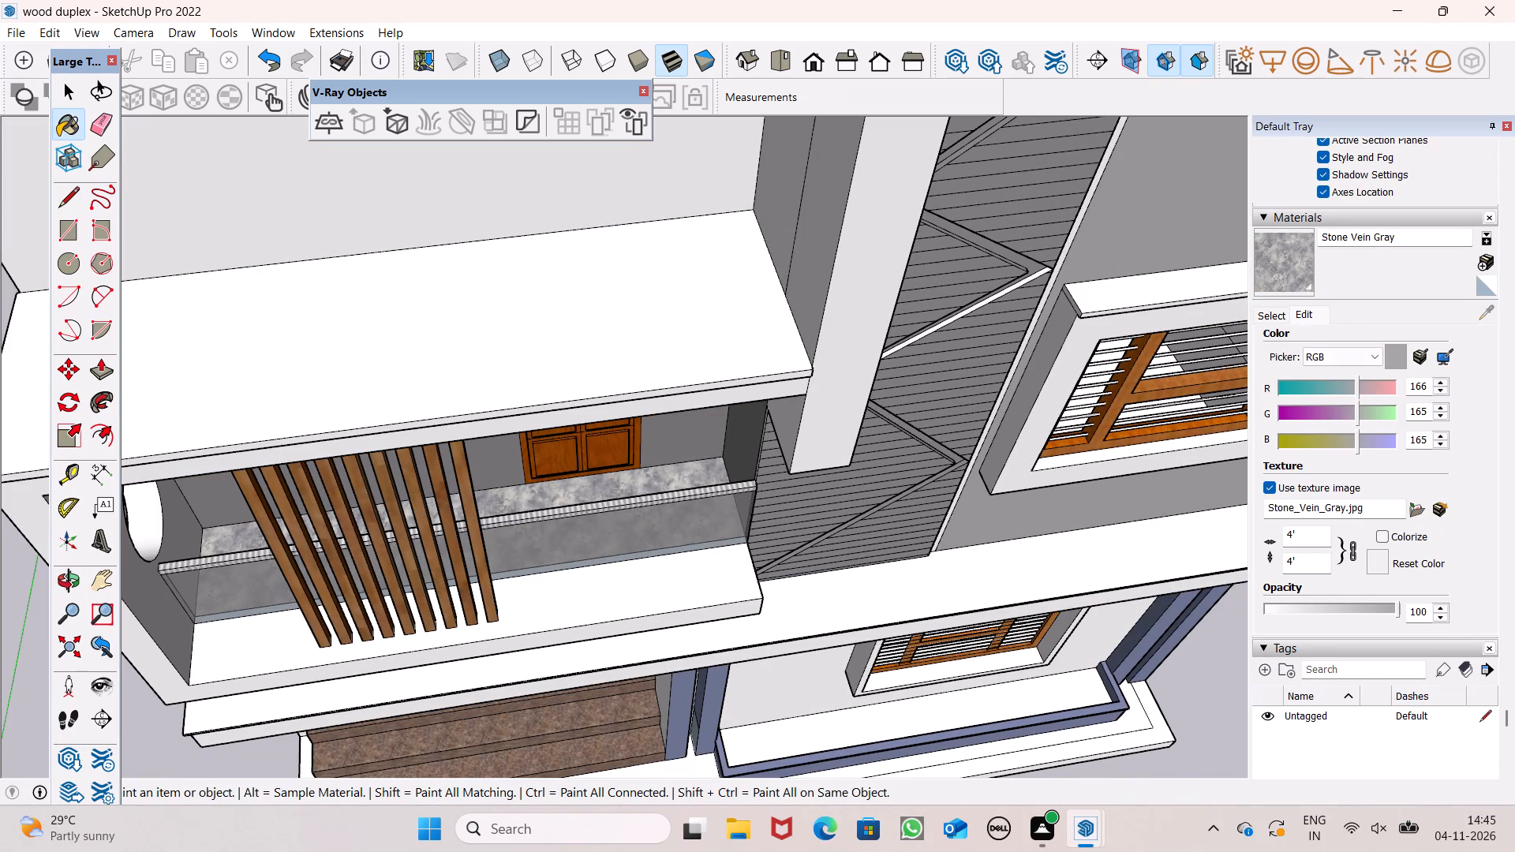
left_click(1304, 555)
key("BackSpace")
key("BackSpace")
key("BackSpace")
key("BackSpace")
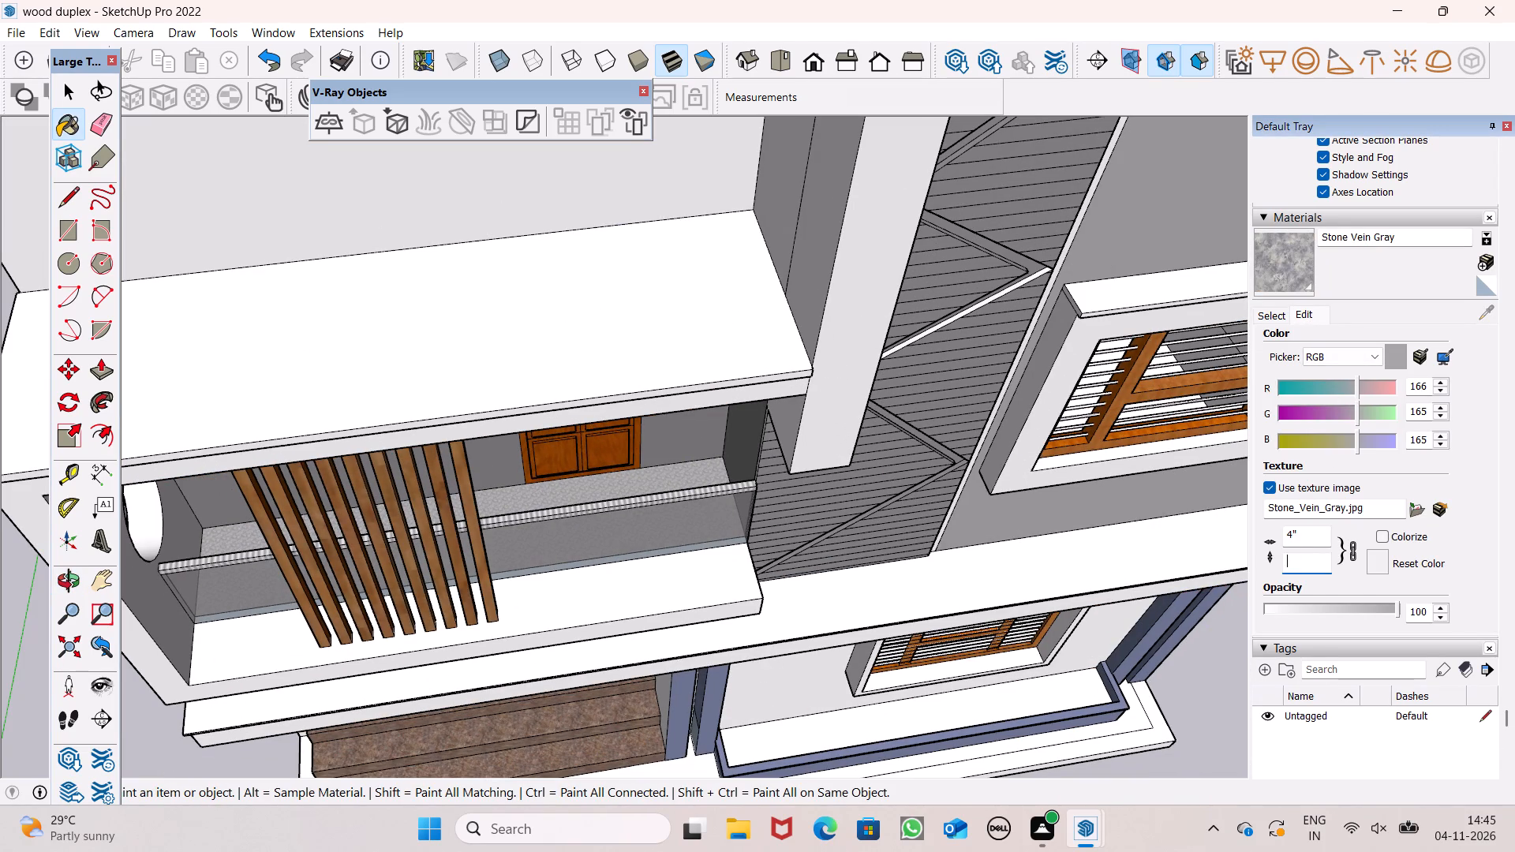
type("2'")
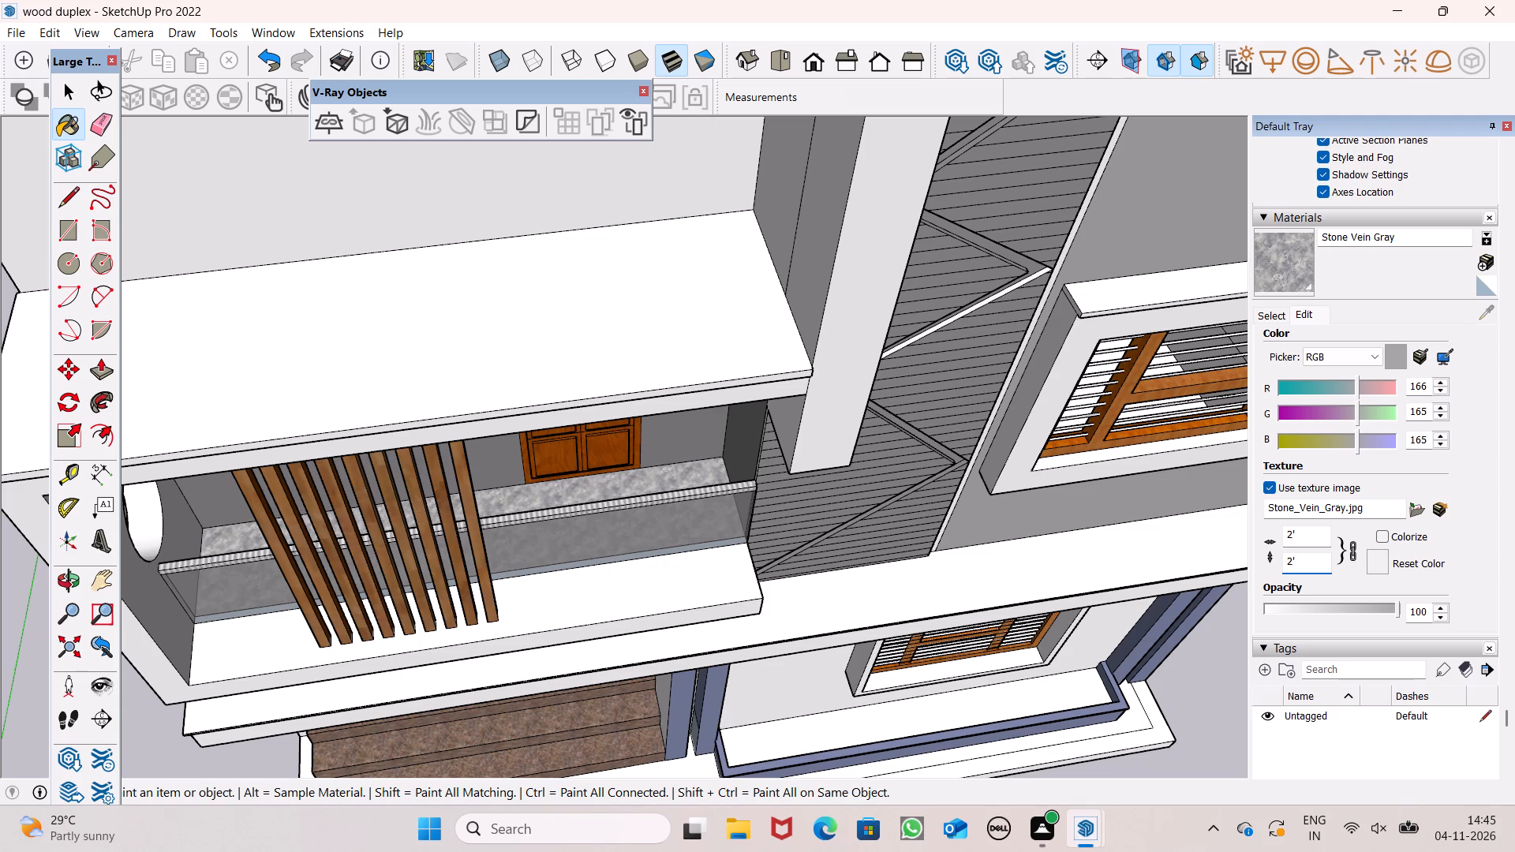
Examine the balcony and the upper front facade from several angles.
left_click(64, 586)
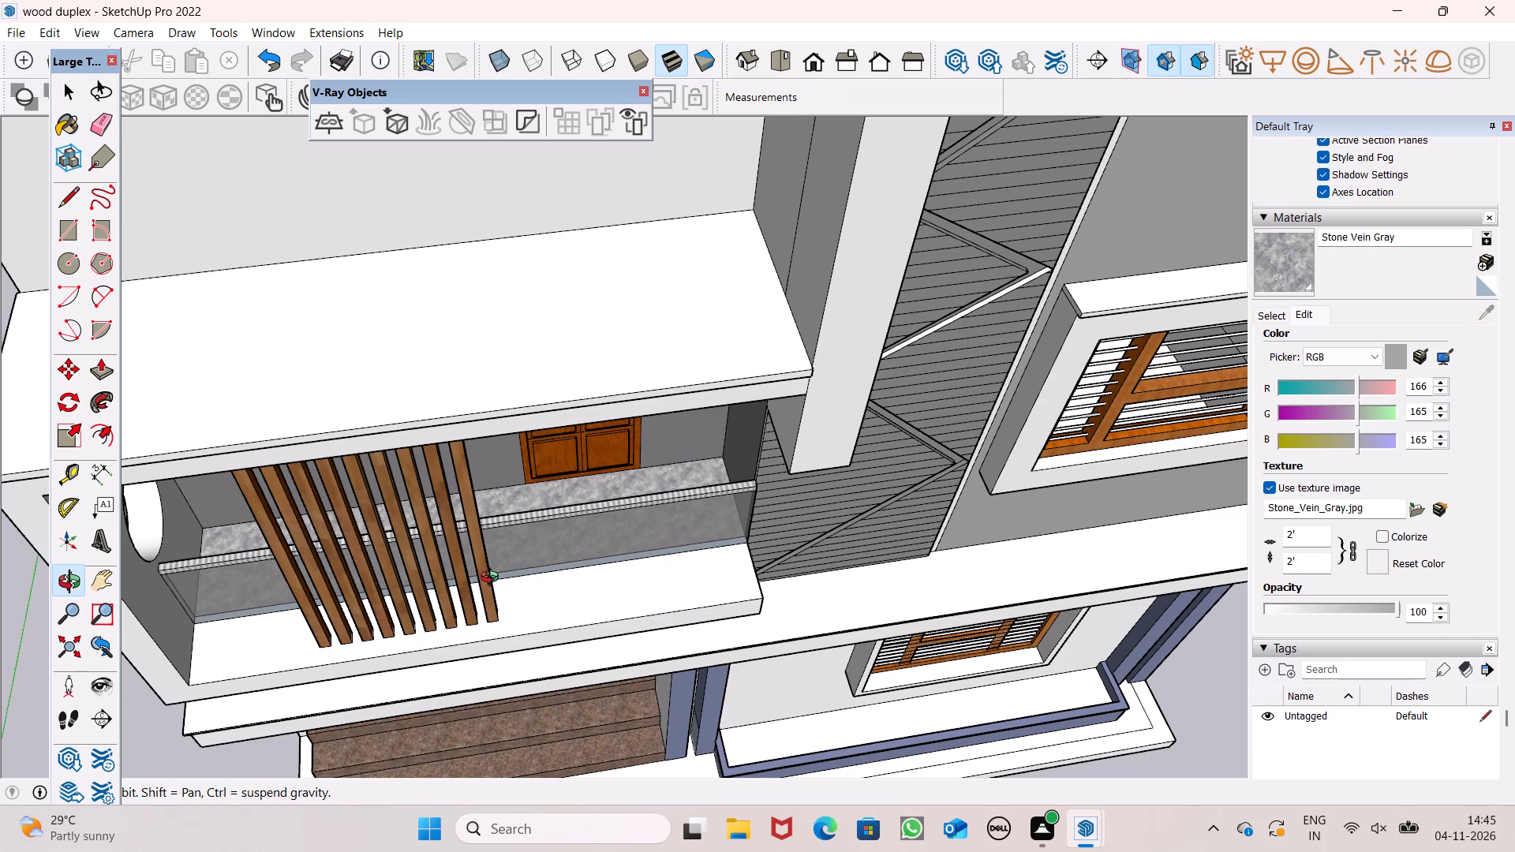
scroll(782, 513, "down", 8)
left_click_drag(810, 635, 901, 373)
left_click_drag(870, 478, 757, 488)
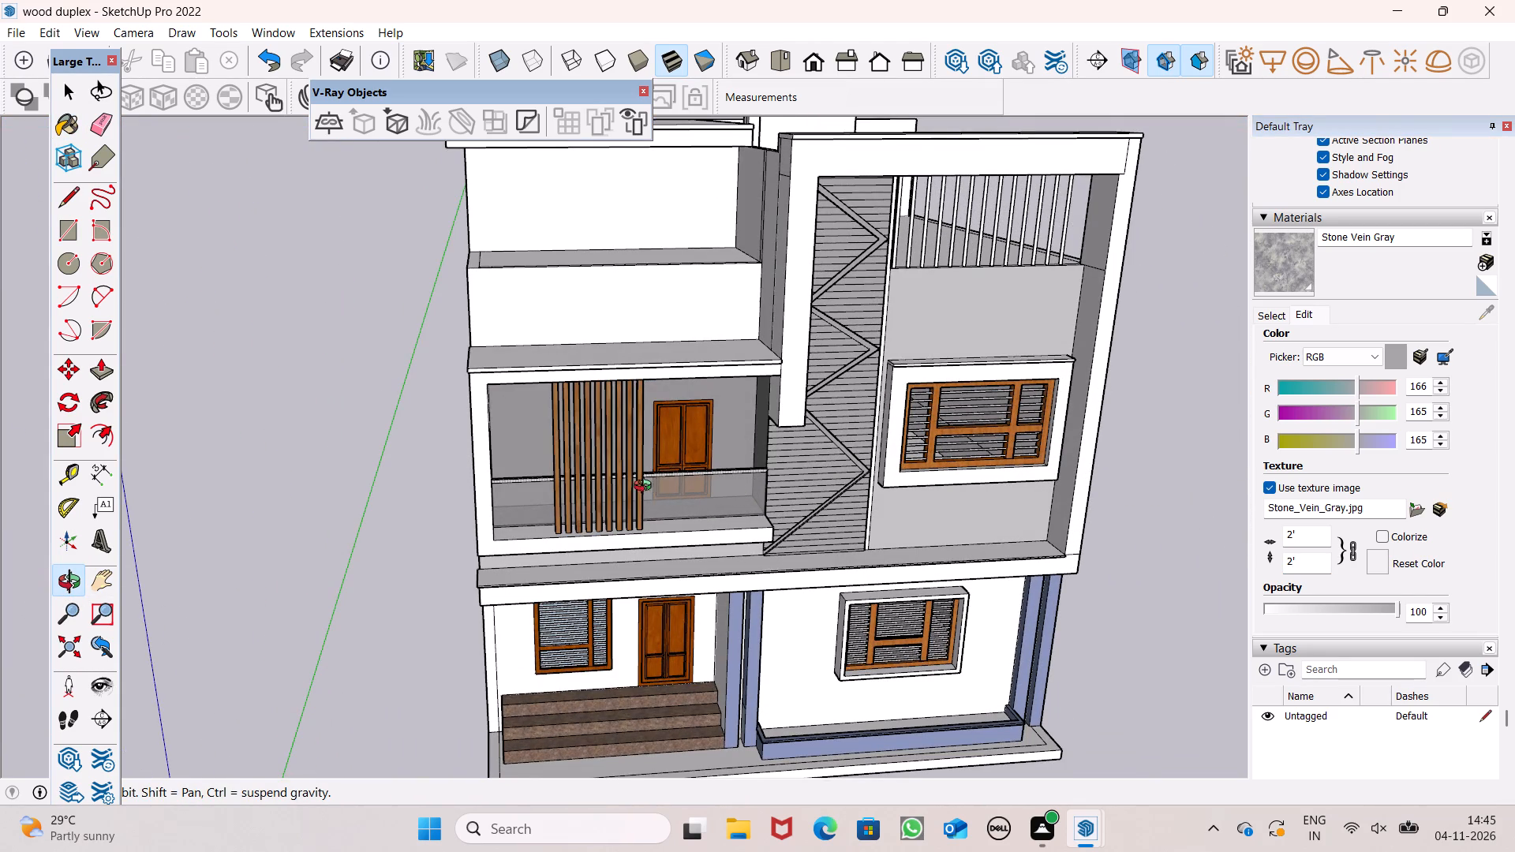
left_click_drag(553, 506, 458, 544)
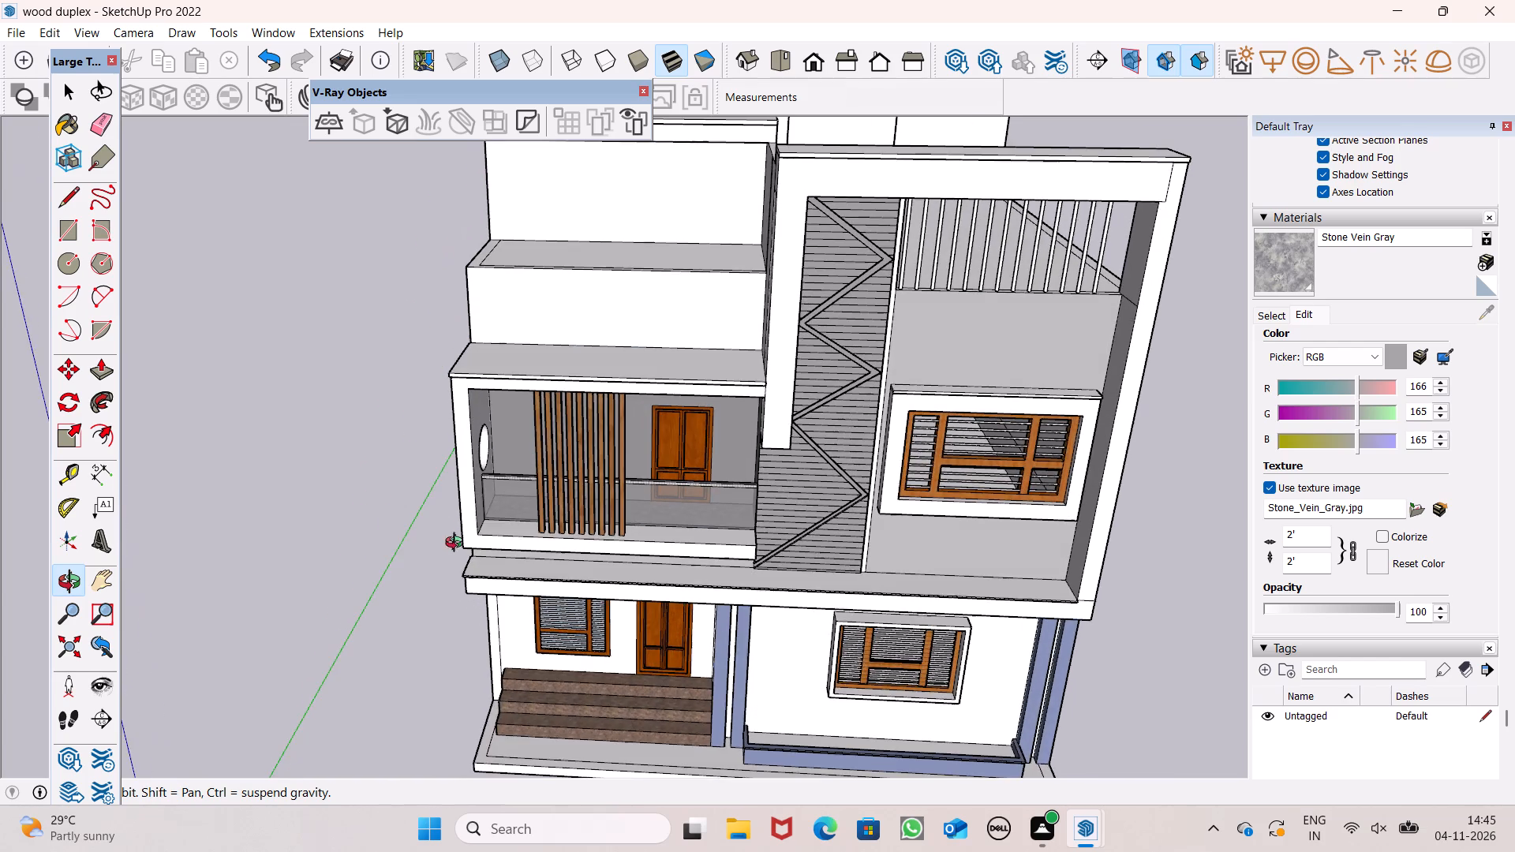
left_click_drag(588, 426, 958, 496, "shift")
left_click_drag(717, 395, 724, 490, "shift")
left_click_drag(670, 502, 454, 504)
left_click_drag(471, 488, 515, 446, "shift")
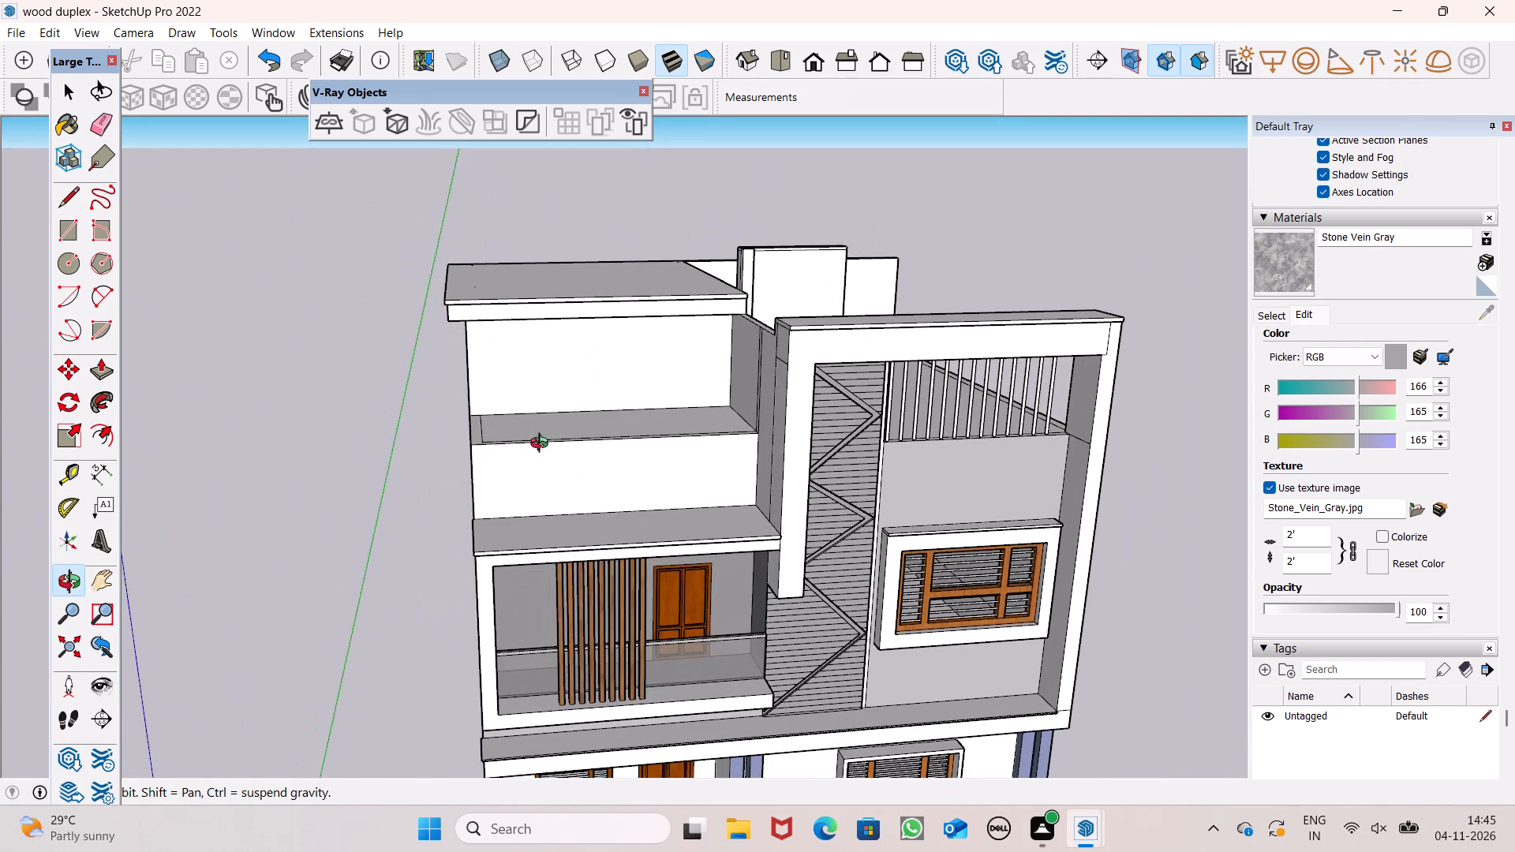
left_click(569, 450)
Paint the top-floor parapet, its top faces and the wall behind it with 0133_Gray from the Colors-Named collection.
left_click(1280, 313)
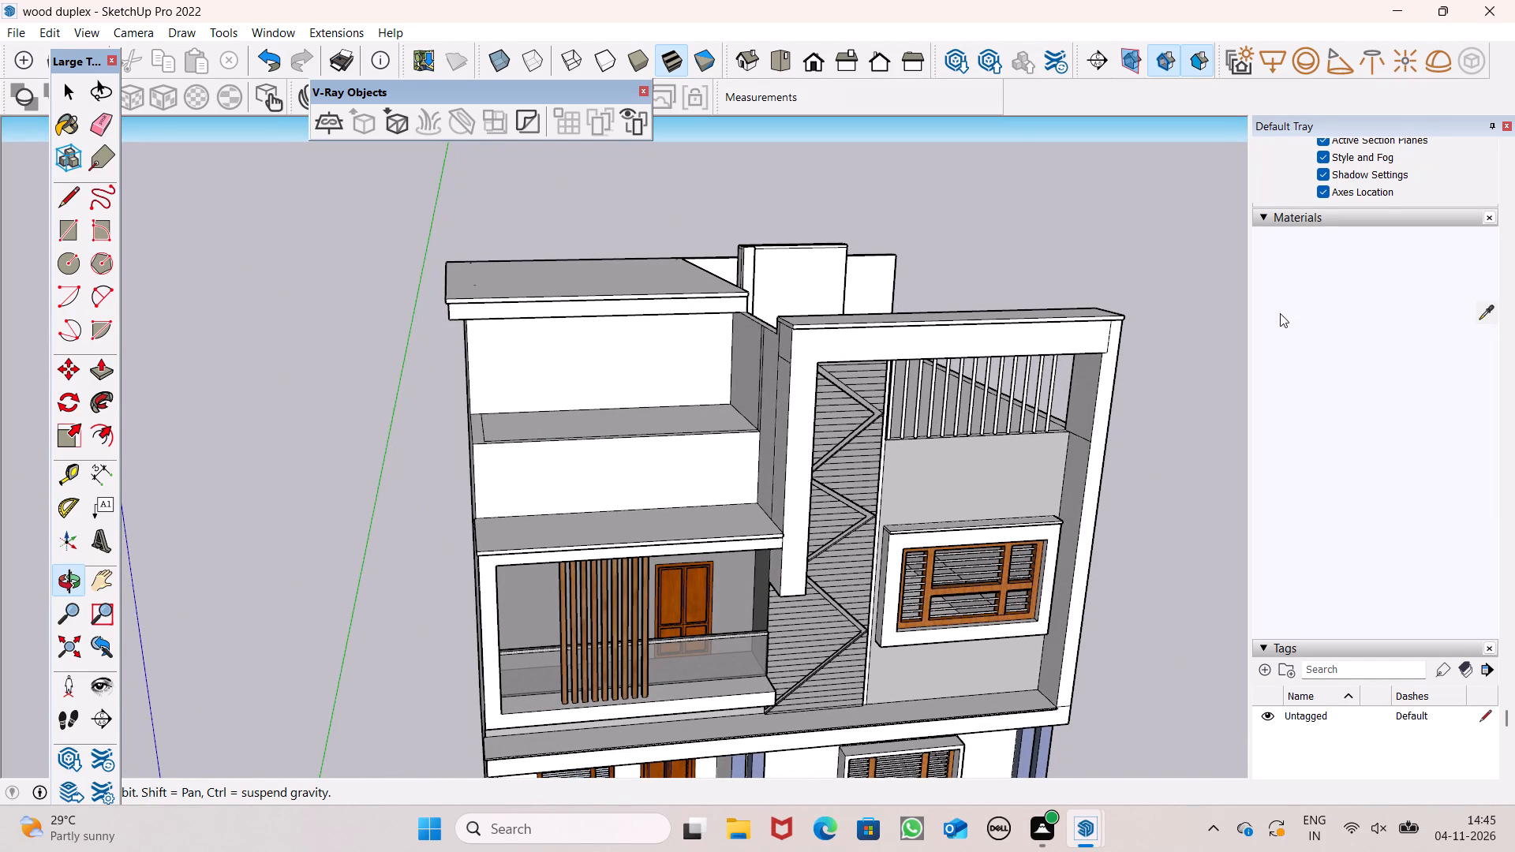
left_click(1346, 340)
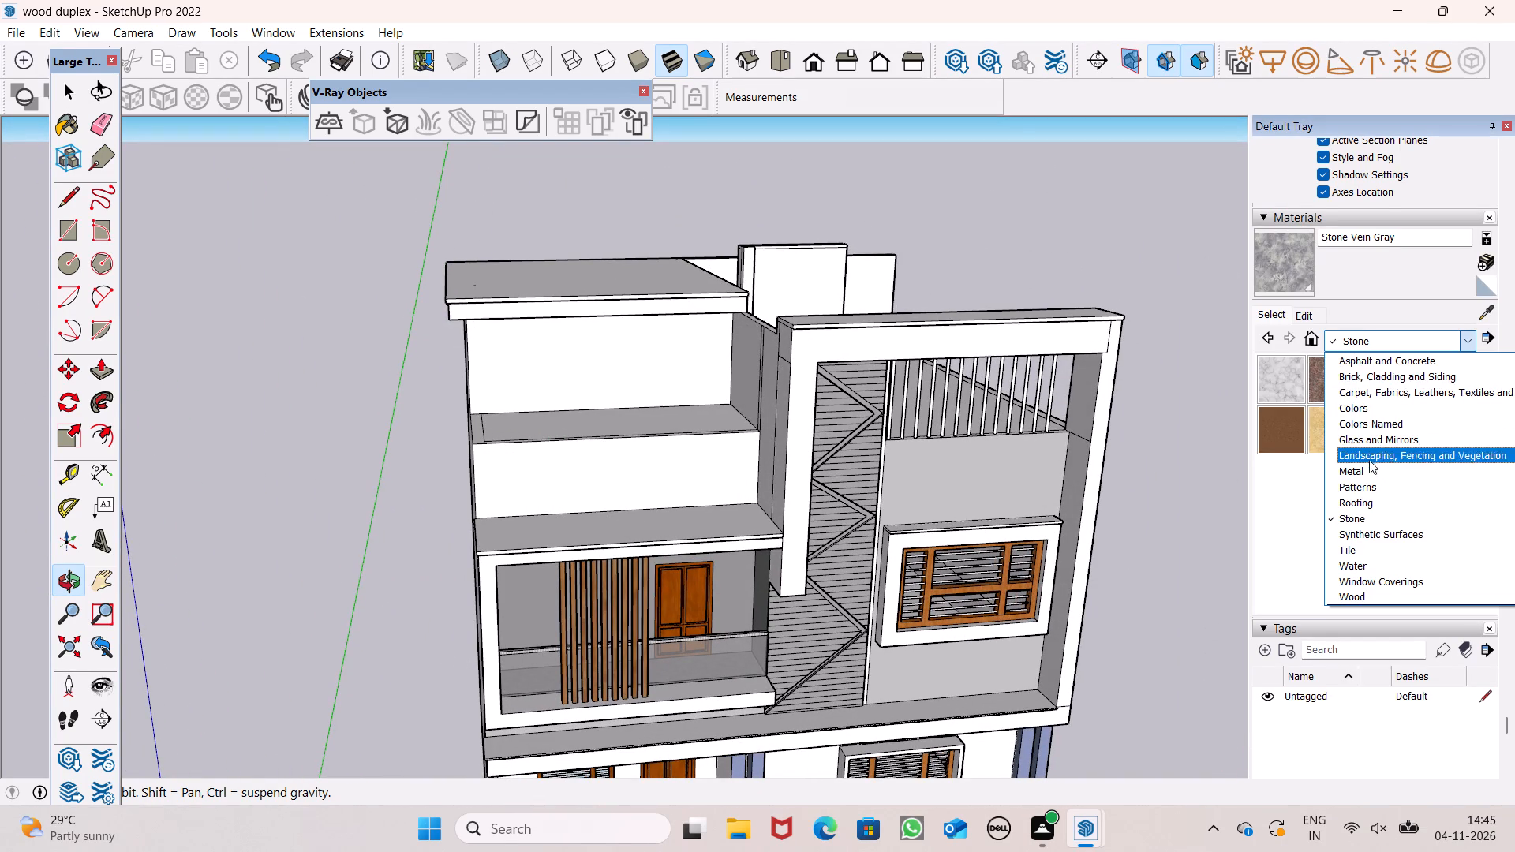
left_click(1373, 424)
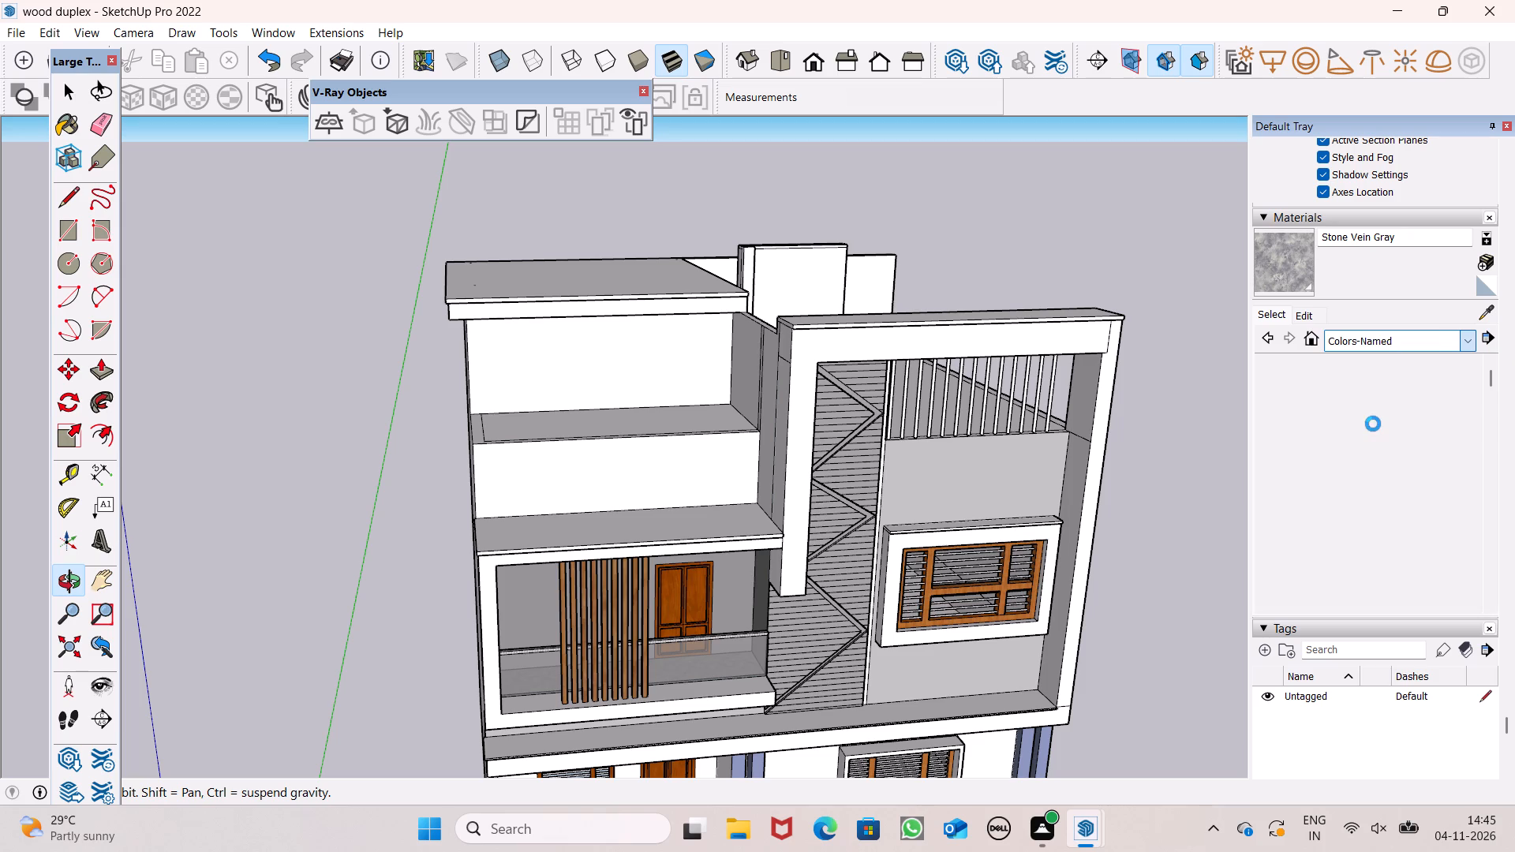
scroll(1373, 424, "down", 7)
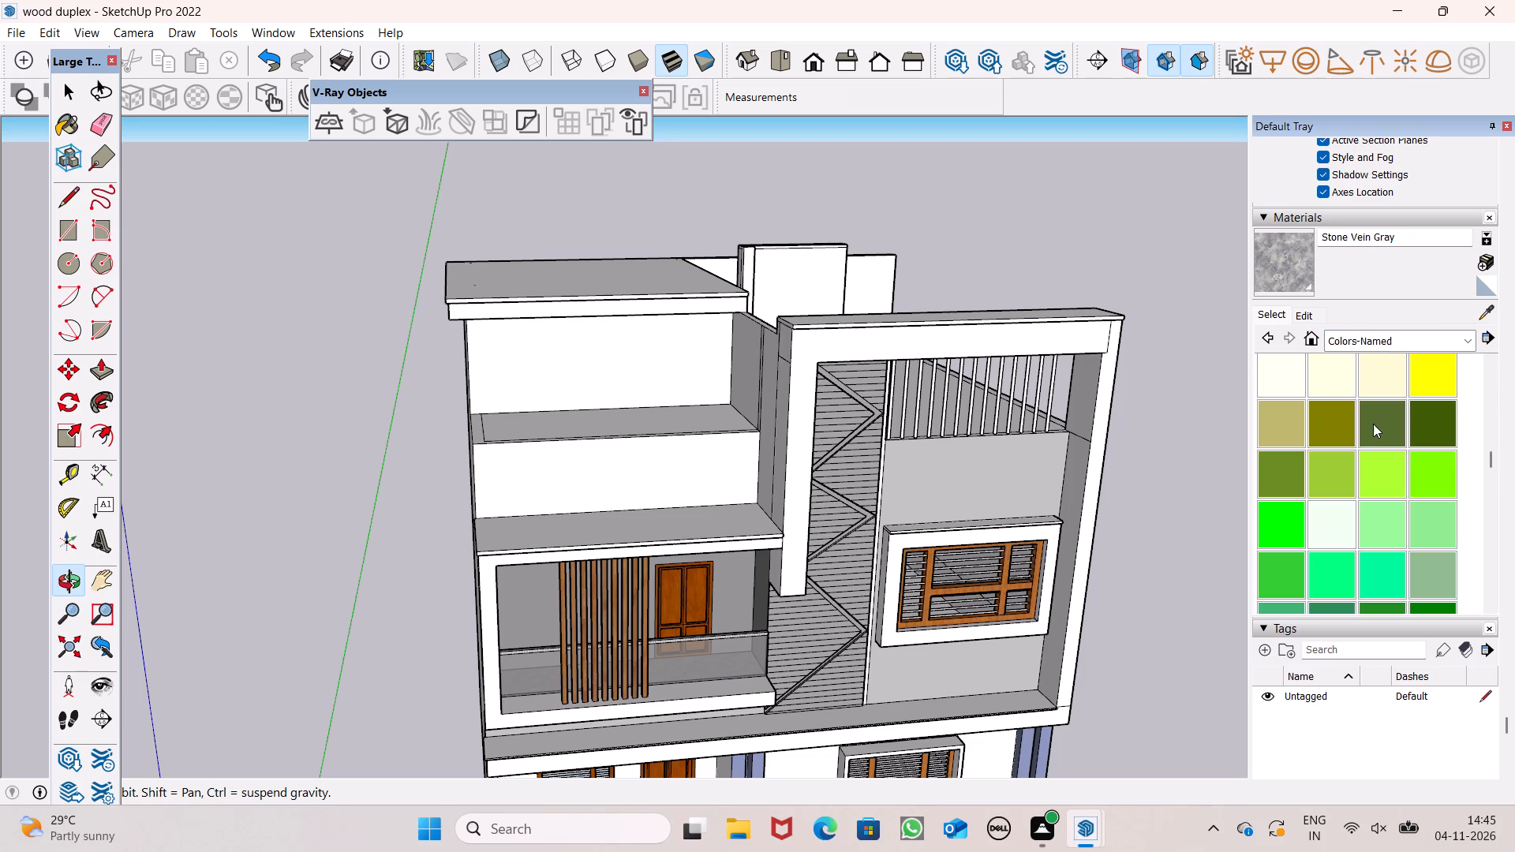
scroll(1371, 440, "down", 6)
scroll(1363, 467, "up", 1)
scroll(1363, 467, "down", 3)
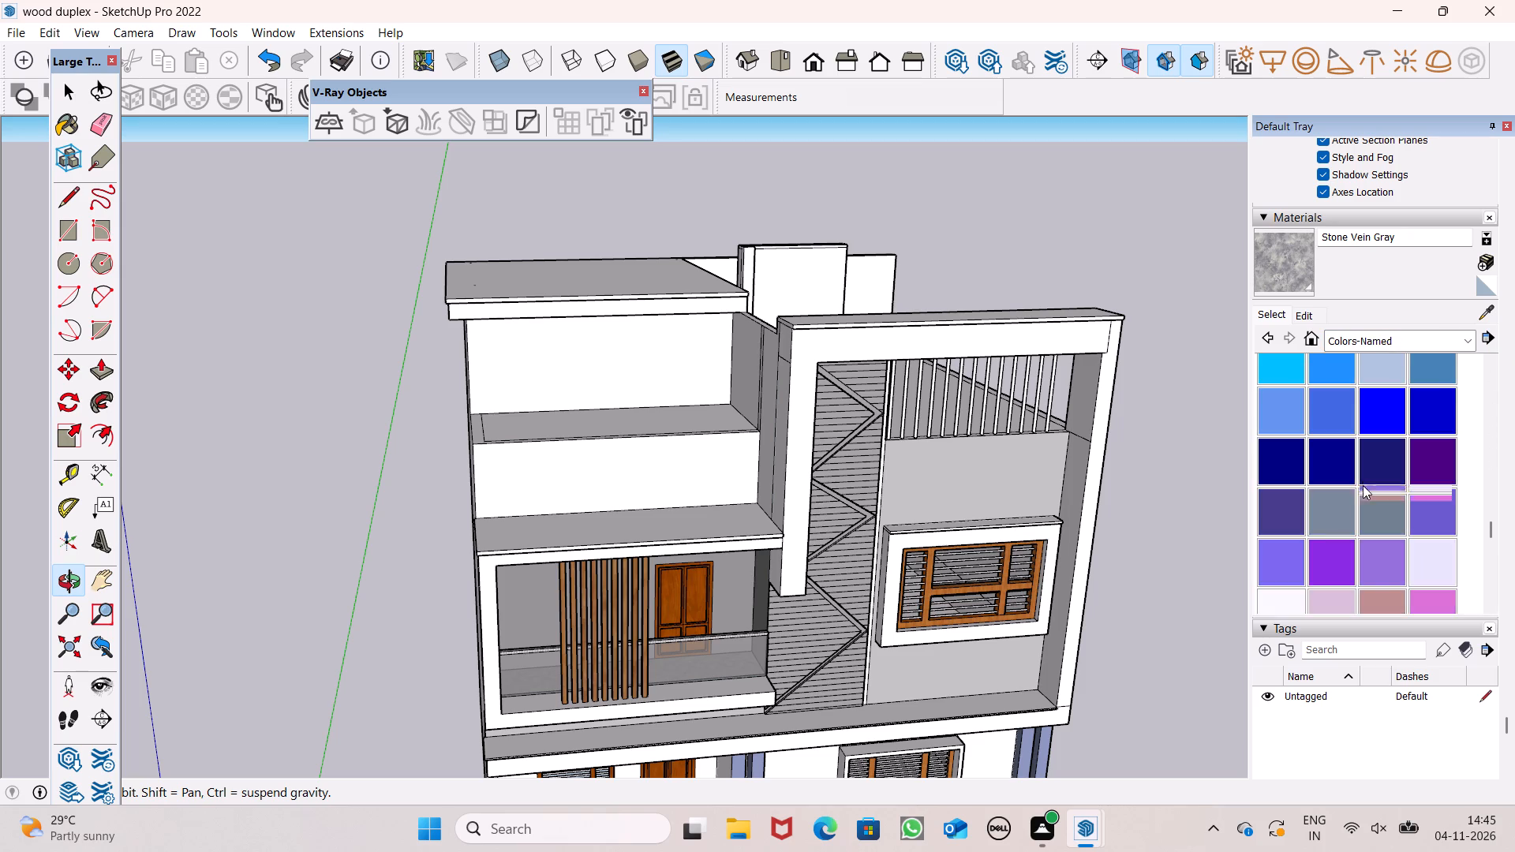
scroll(1363, 485, "down", 1)
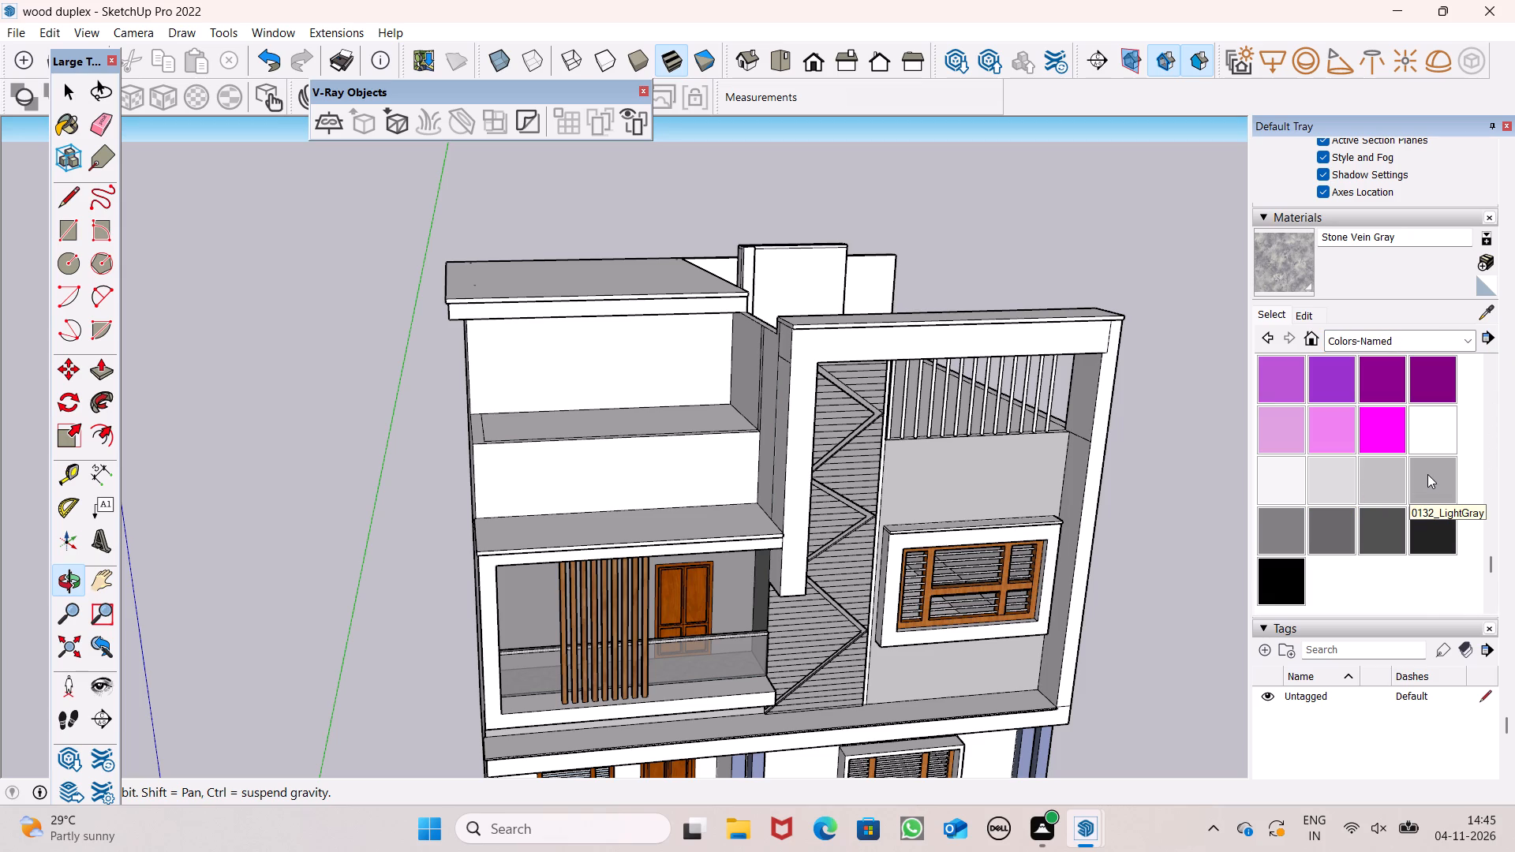
left_click(1285, 518)
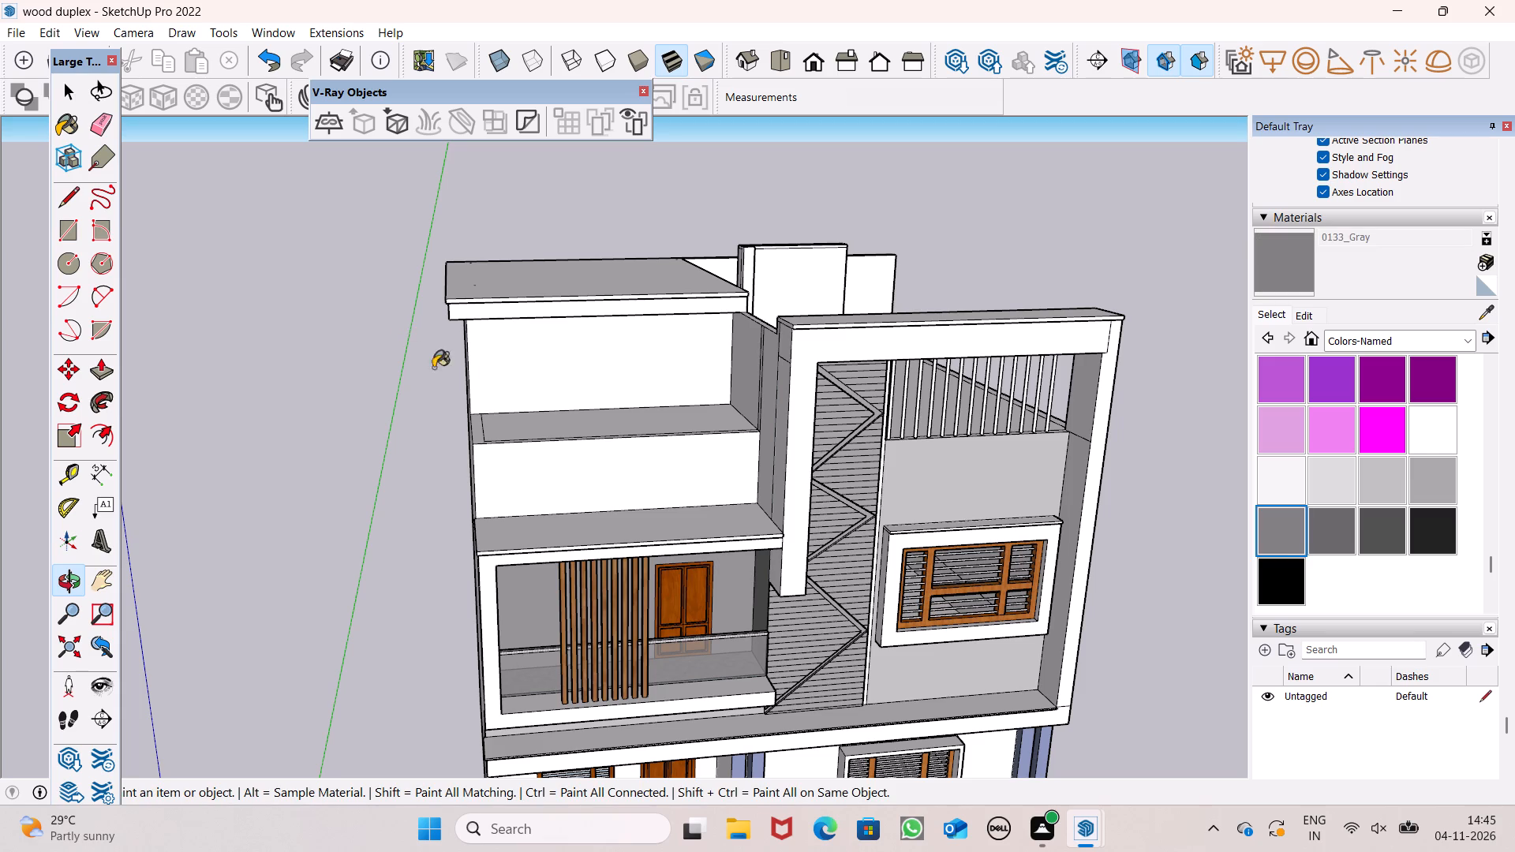
scroll(527, 361, "up", 7)
scroll(528, 360, "down", 5)
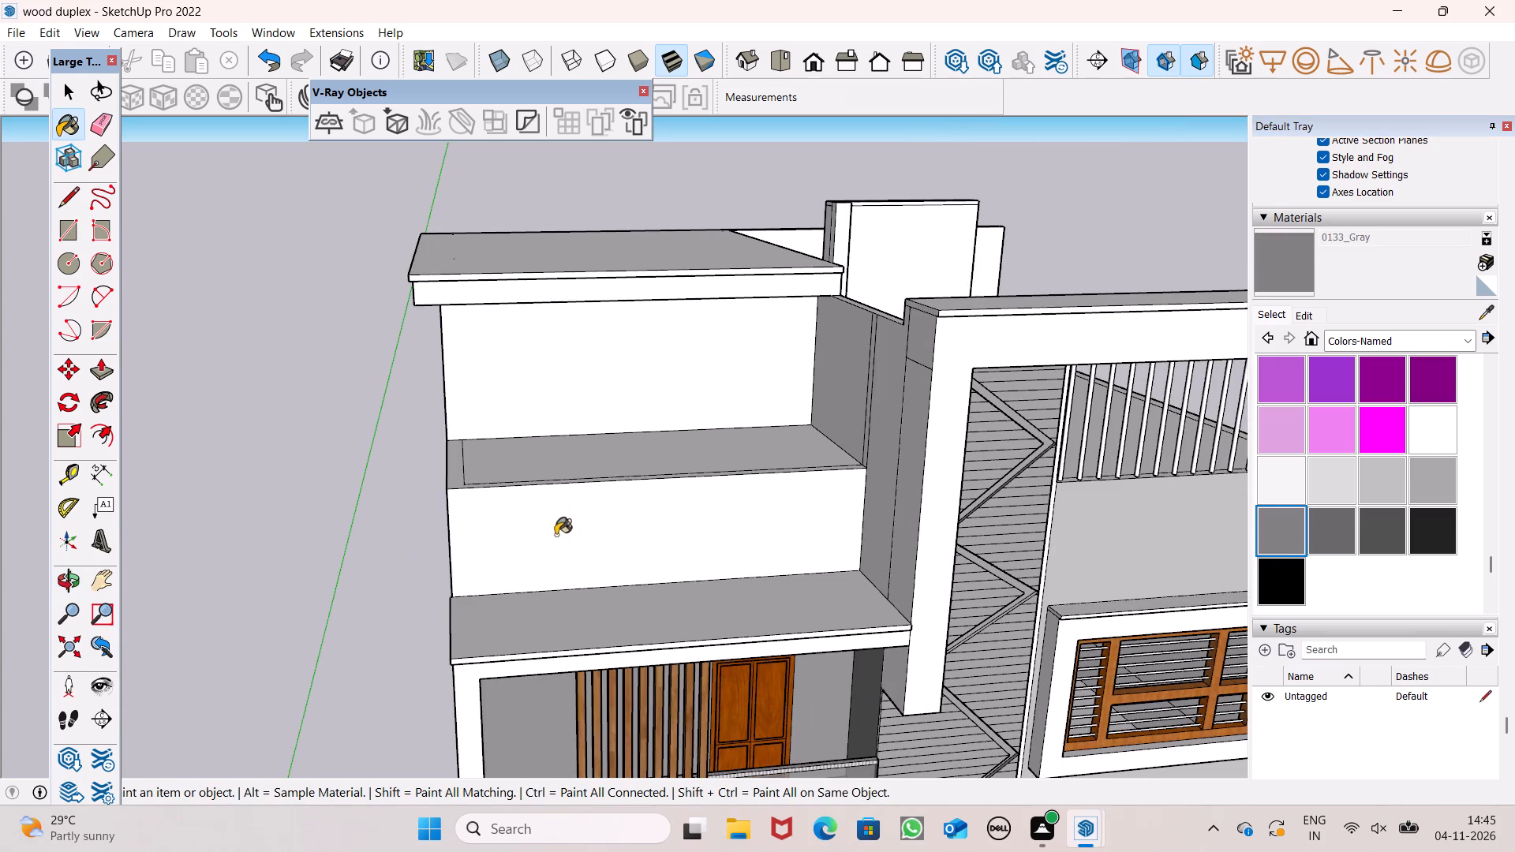
left_click(555, 535)
scroll(431, 420, "up", 9)
left_click(487, 498)
left_click(578, 479)
left_click_drag(577, 311, 576, 319)
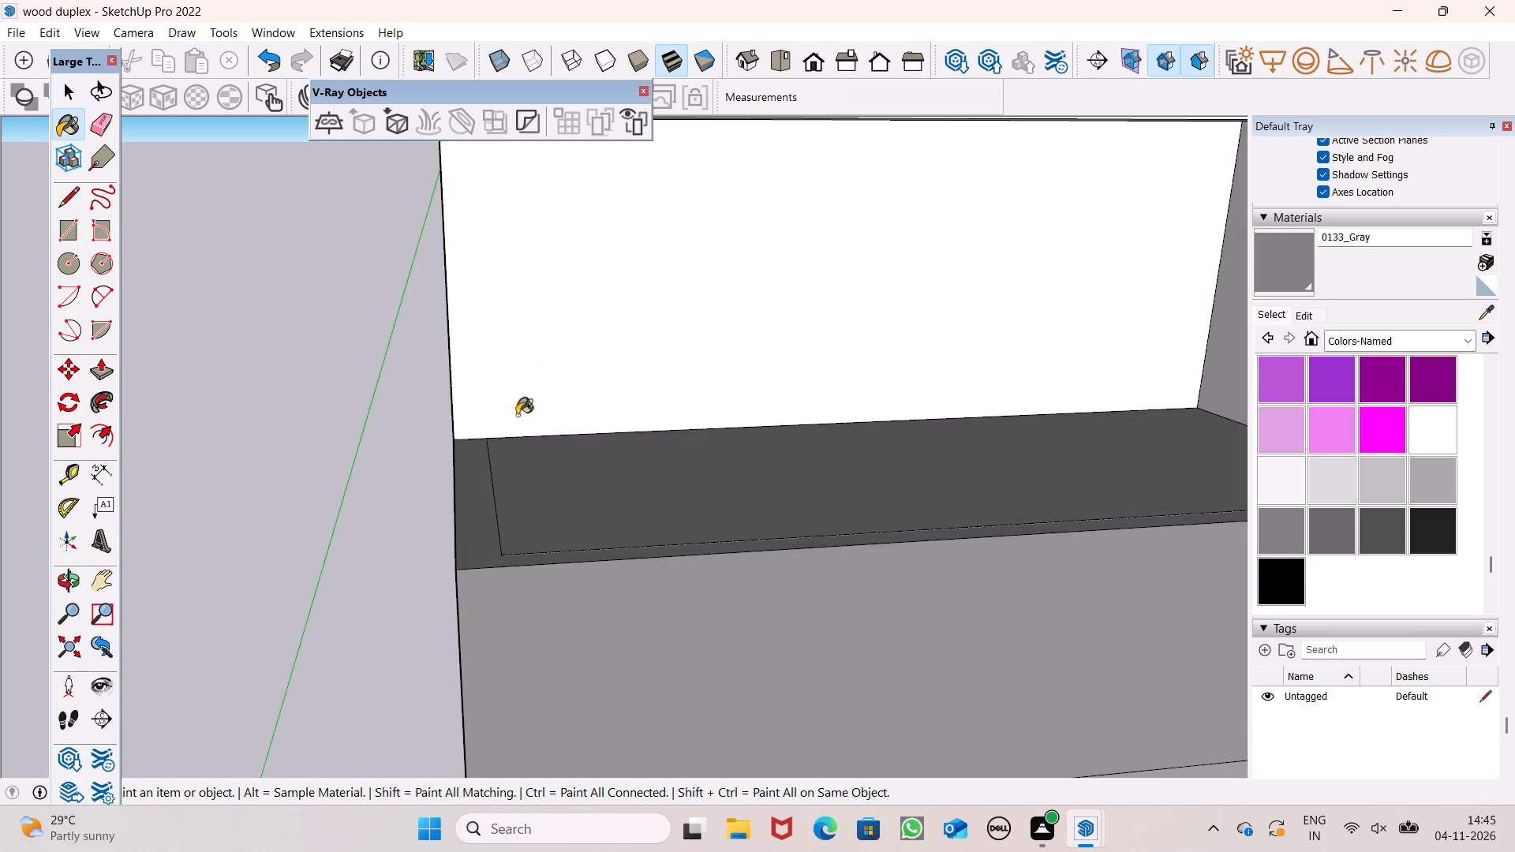
Erase the stray edges on the side wall of the tall front frame, beside the recessed top floor.
scroll(487, 435, "down", 11)
key("o")
left_click_drag(636, 418, 858, 444)
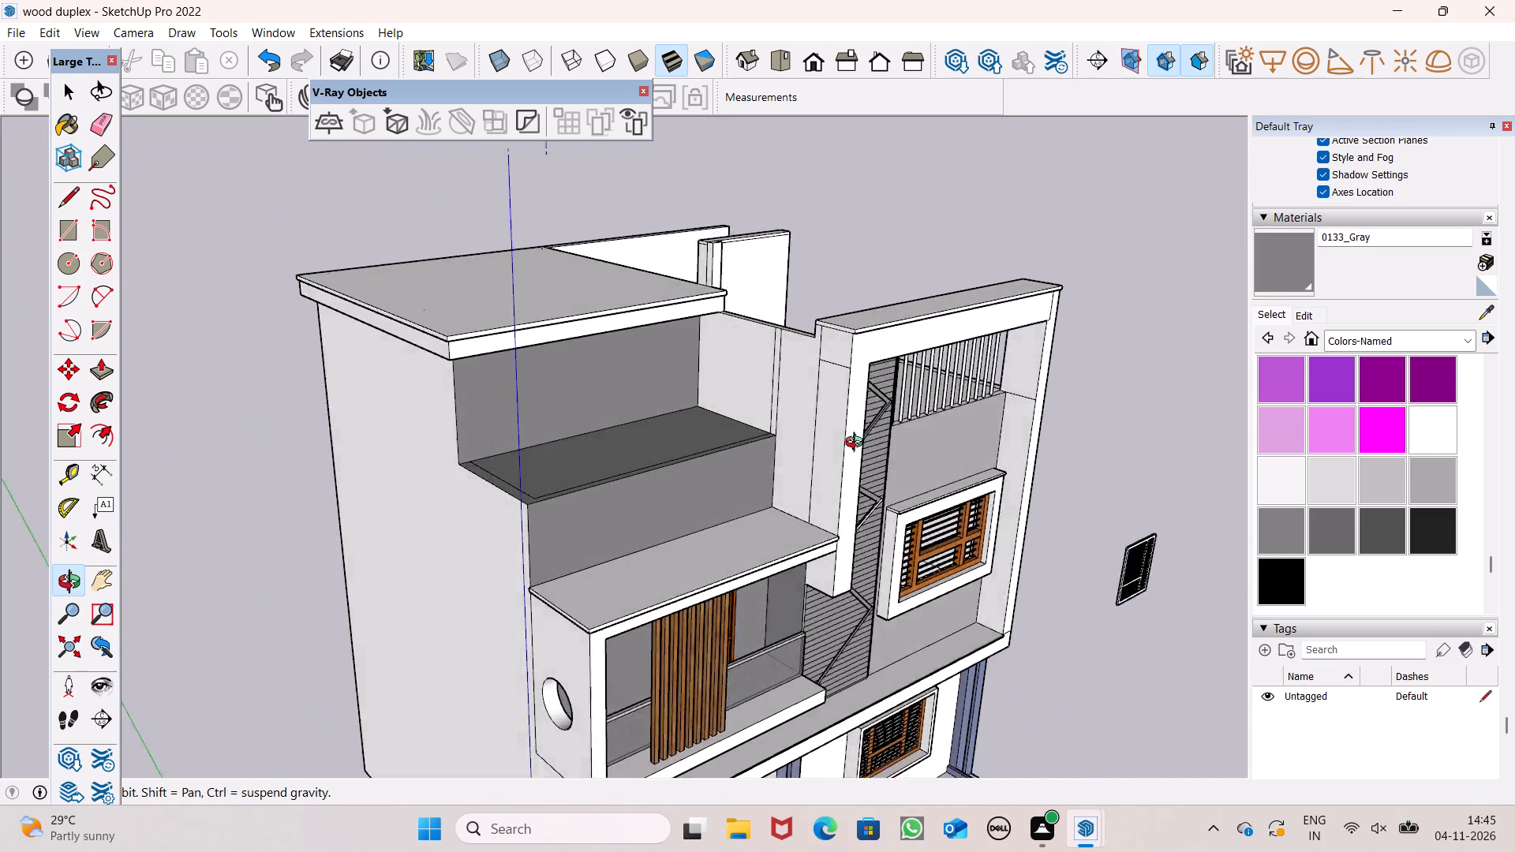
left_click_drag(858, 444, 941, 417)
scroll(771, 390, "up", 3)
left_click_drag(757, 388, 744, 427, "shift")
left_click_drag(744, 427, 765, 427)
key("e")
left_click_drag(763, 421, 710, 382)
scroll(822, 391, "up", 4)
left_click_drag(840, 362, 840, 376)
left_click_drag(808, 349, 802, 380)
left_click_drag(799, 410, 797, 429)
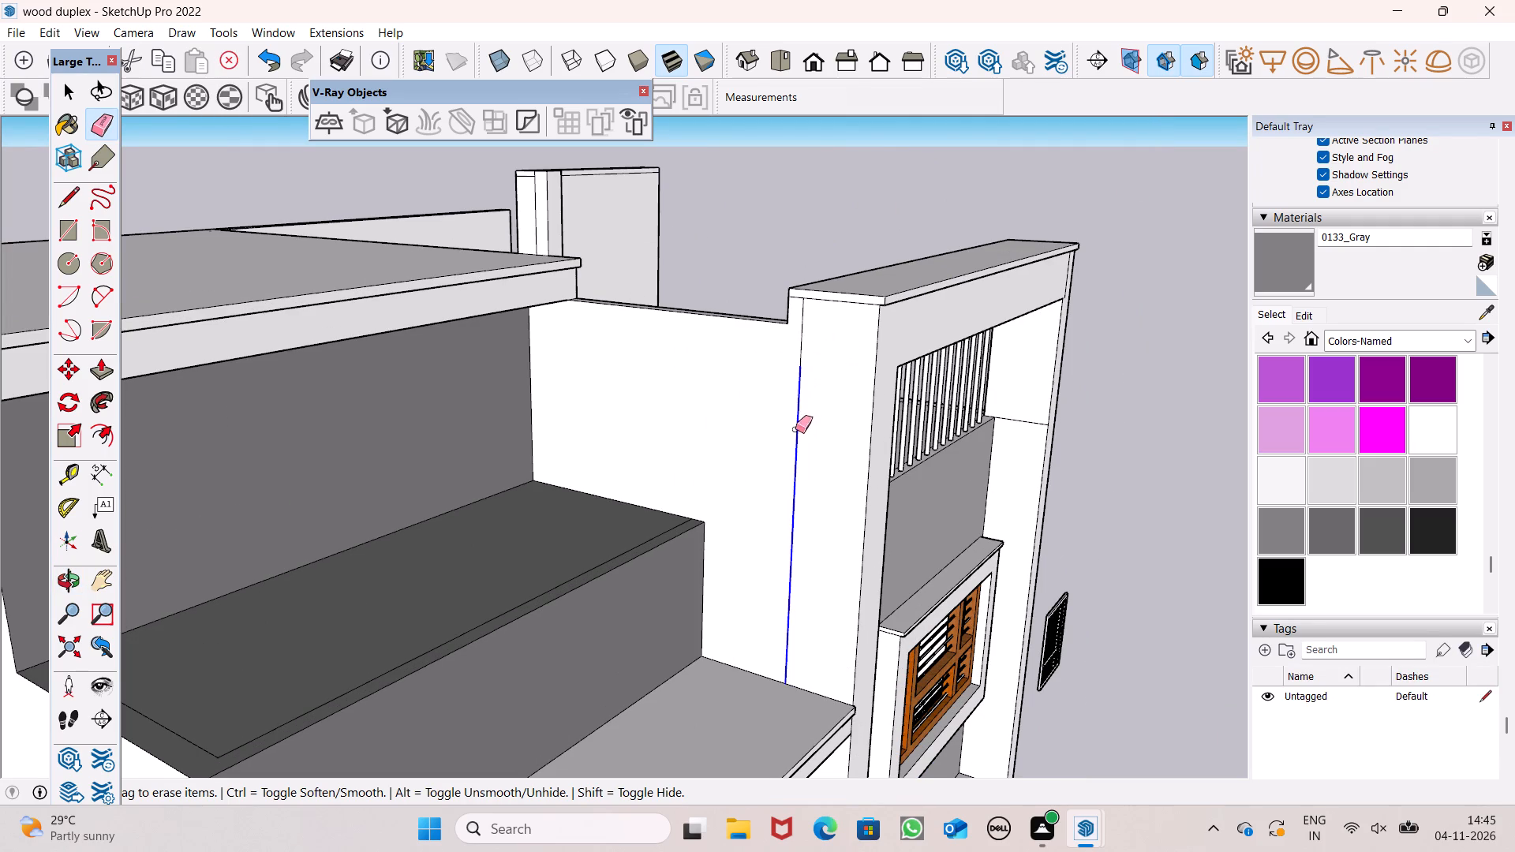
left_click_drag(809, 313, 796, 344)
key("space")
Paint the tall frame's side wall and the top of the balcony roof slab with 0133_Gray.
key("o")
left_click_drag(873, 413, 738, 317)
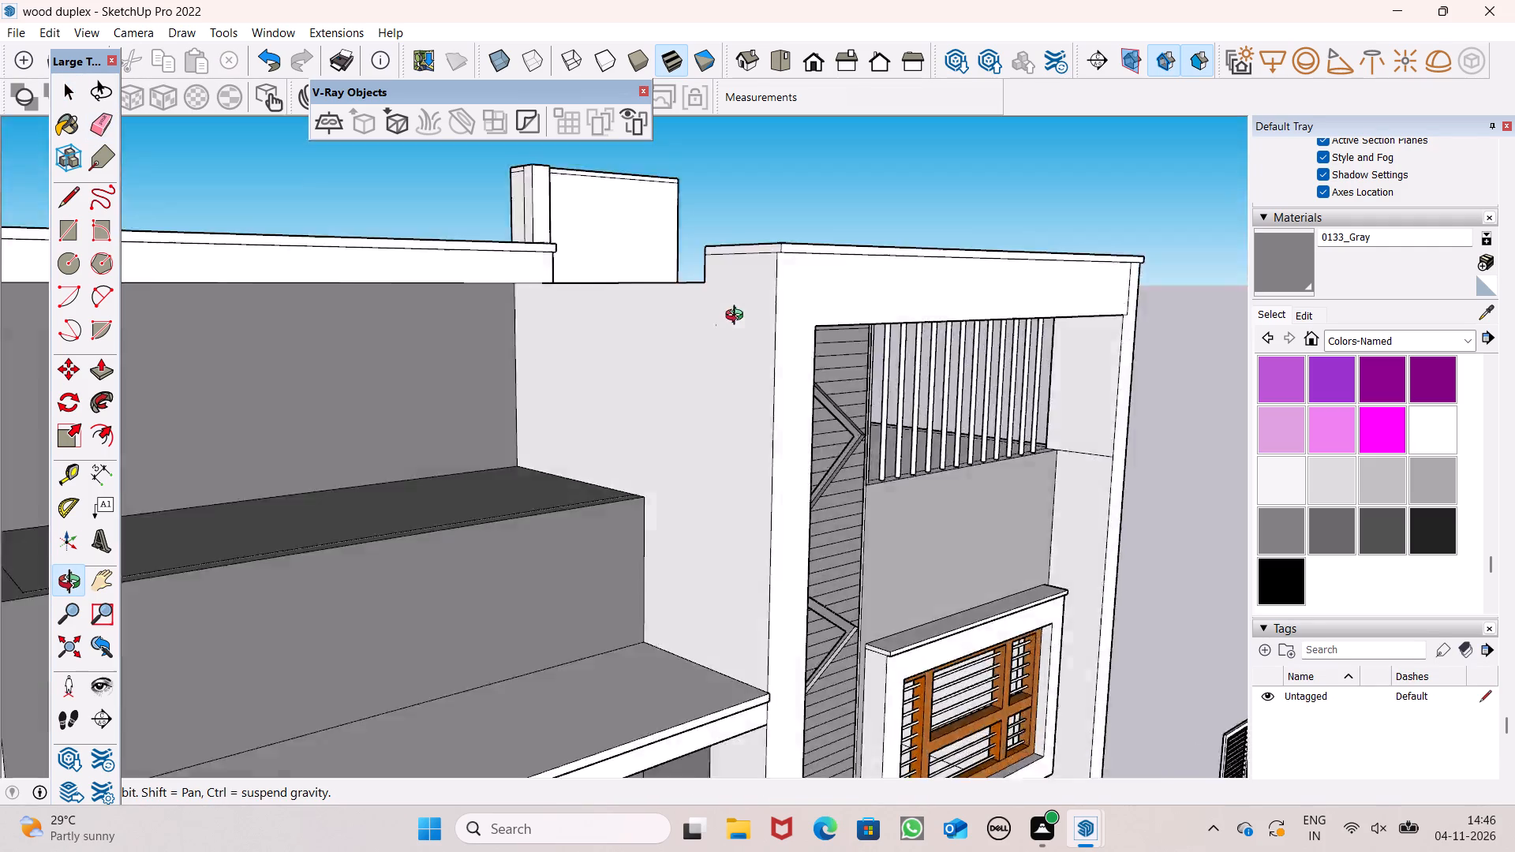
left_click_drag(738, 317, 609, 370)
left_click_drag(581, 356, 647, 355, "shift")
left_click_drag(647, 355, 648, 355)
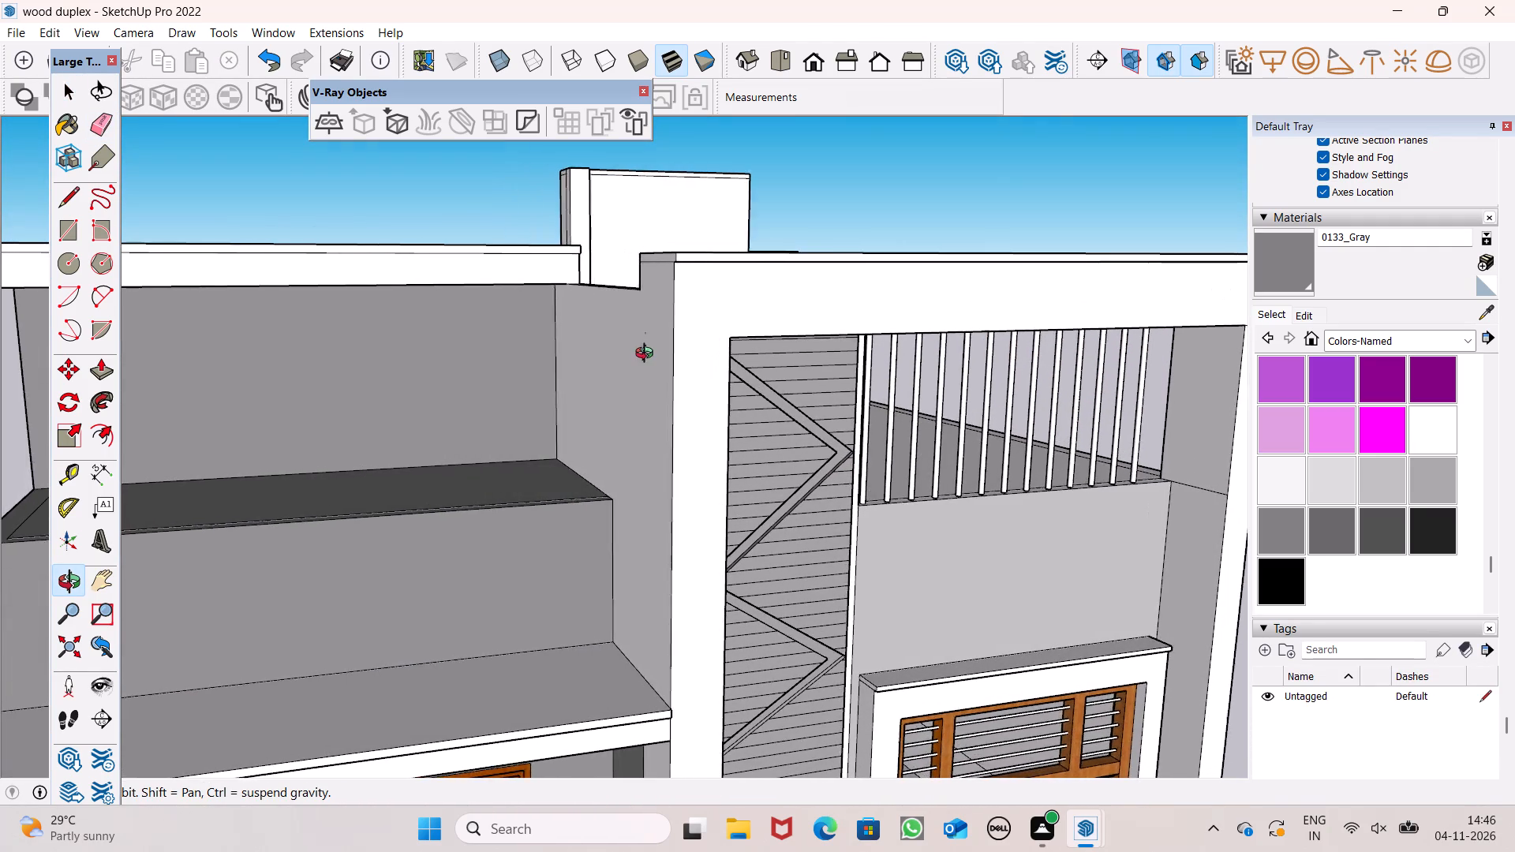
left_click_drag(648, 355, 604, 383)
left_click_drag(604, 383, 885, 450, "shift")
left_click_drag(798, 507, 832, 424, "shift")
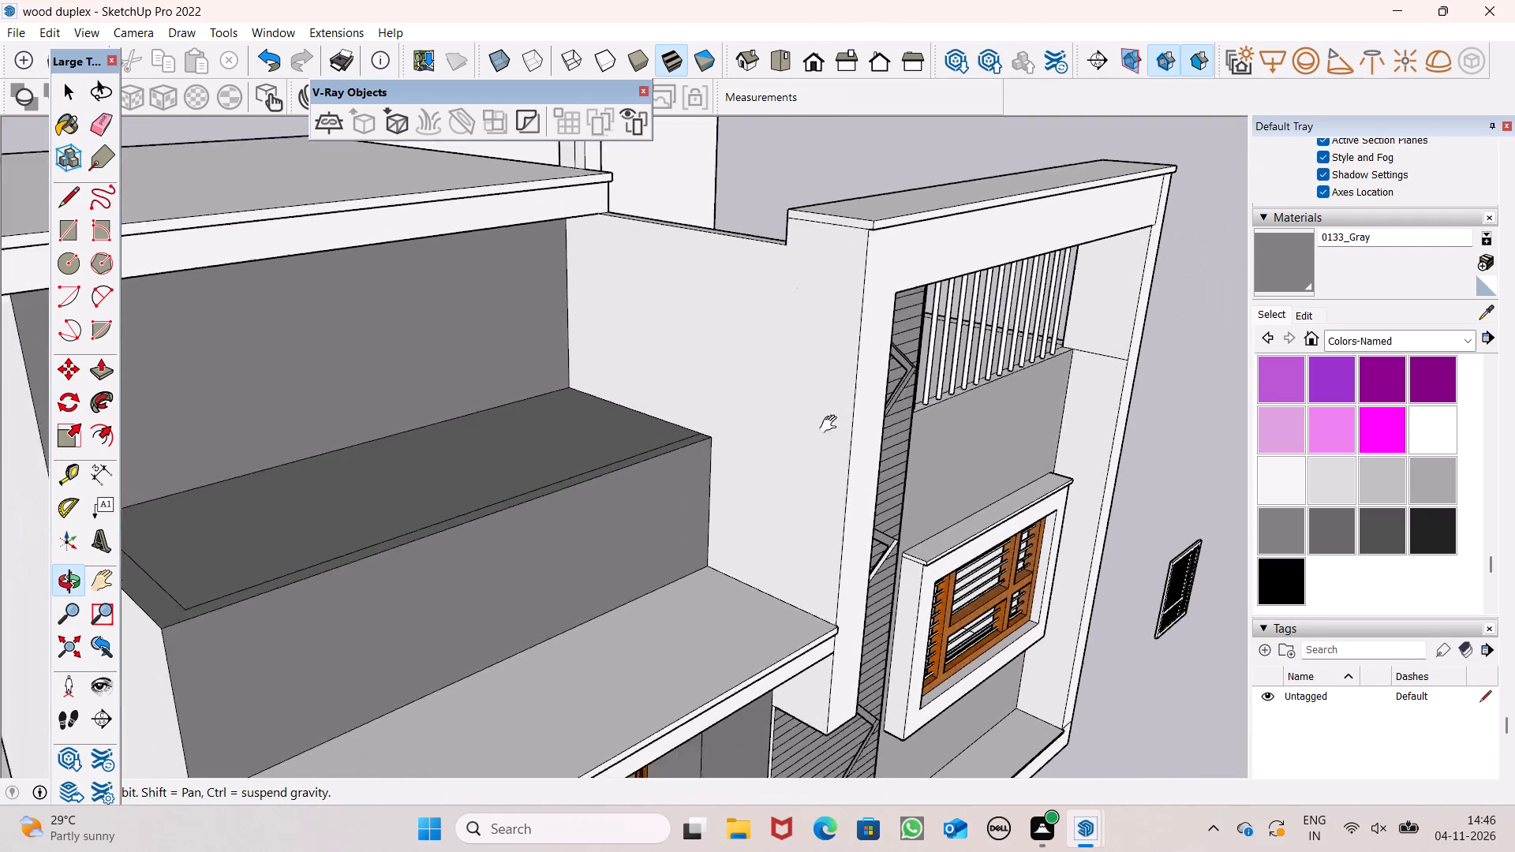
left_click_drag(832, 424, 836, 420, "shift")
left_click(1293, 262)
left_click(796, 411)
left_click(731, 633)
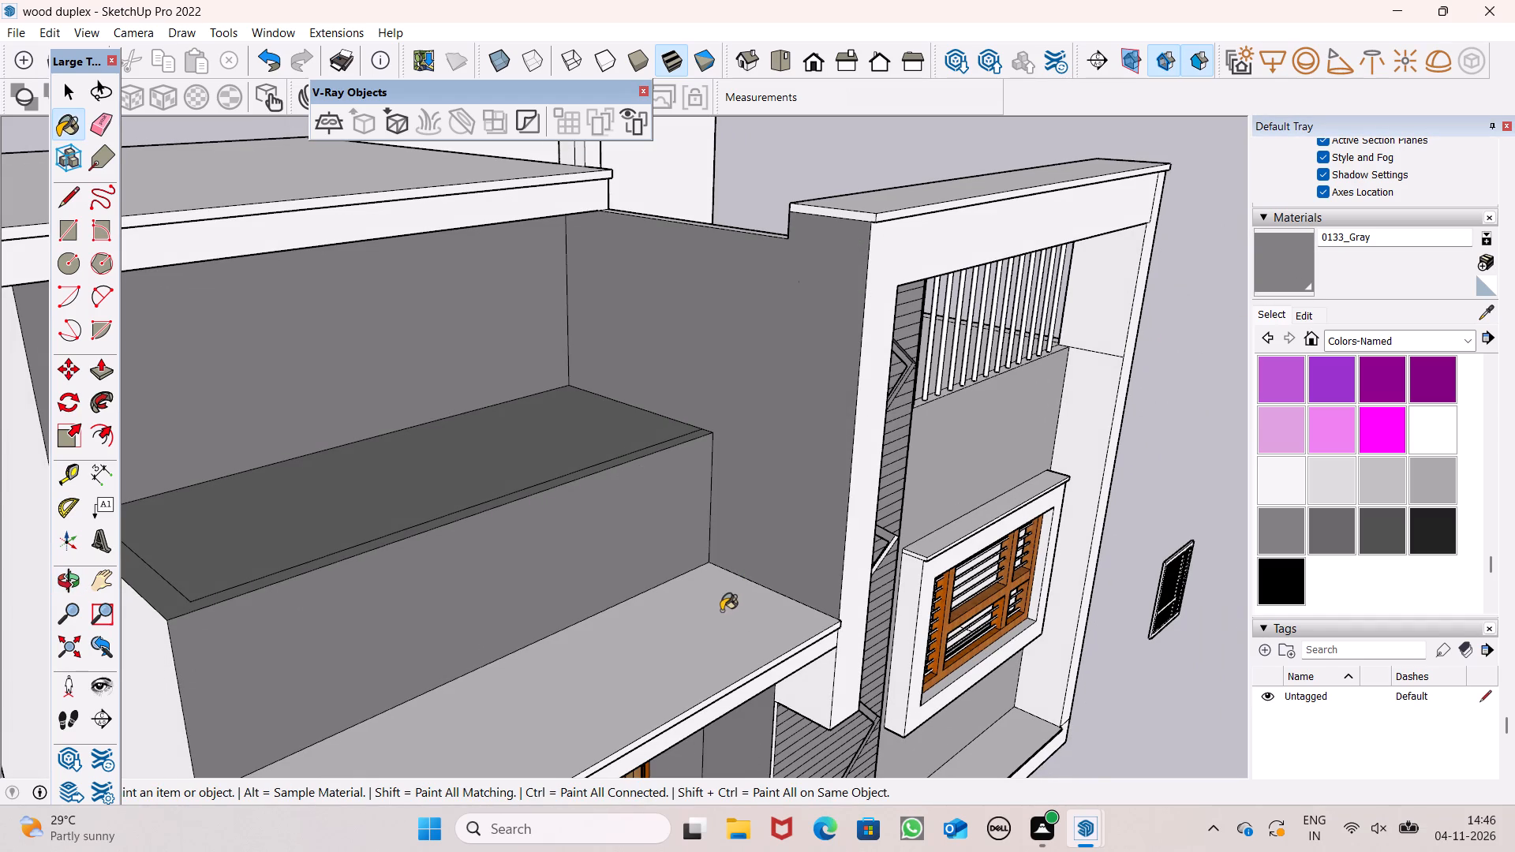
Examine the gray upper-floor surfaces and the whole front facade from several angles.
key("o")
left_click_drag(827, 670, 594, 449)
scroll(487, 476, "down", 3)
left_click_drag(484, 481, 603, 508, "shift")
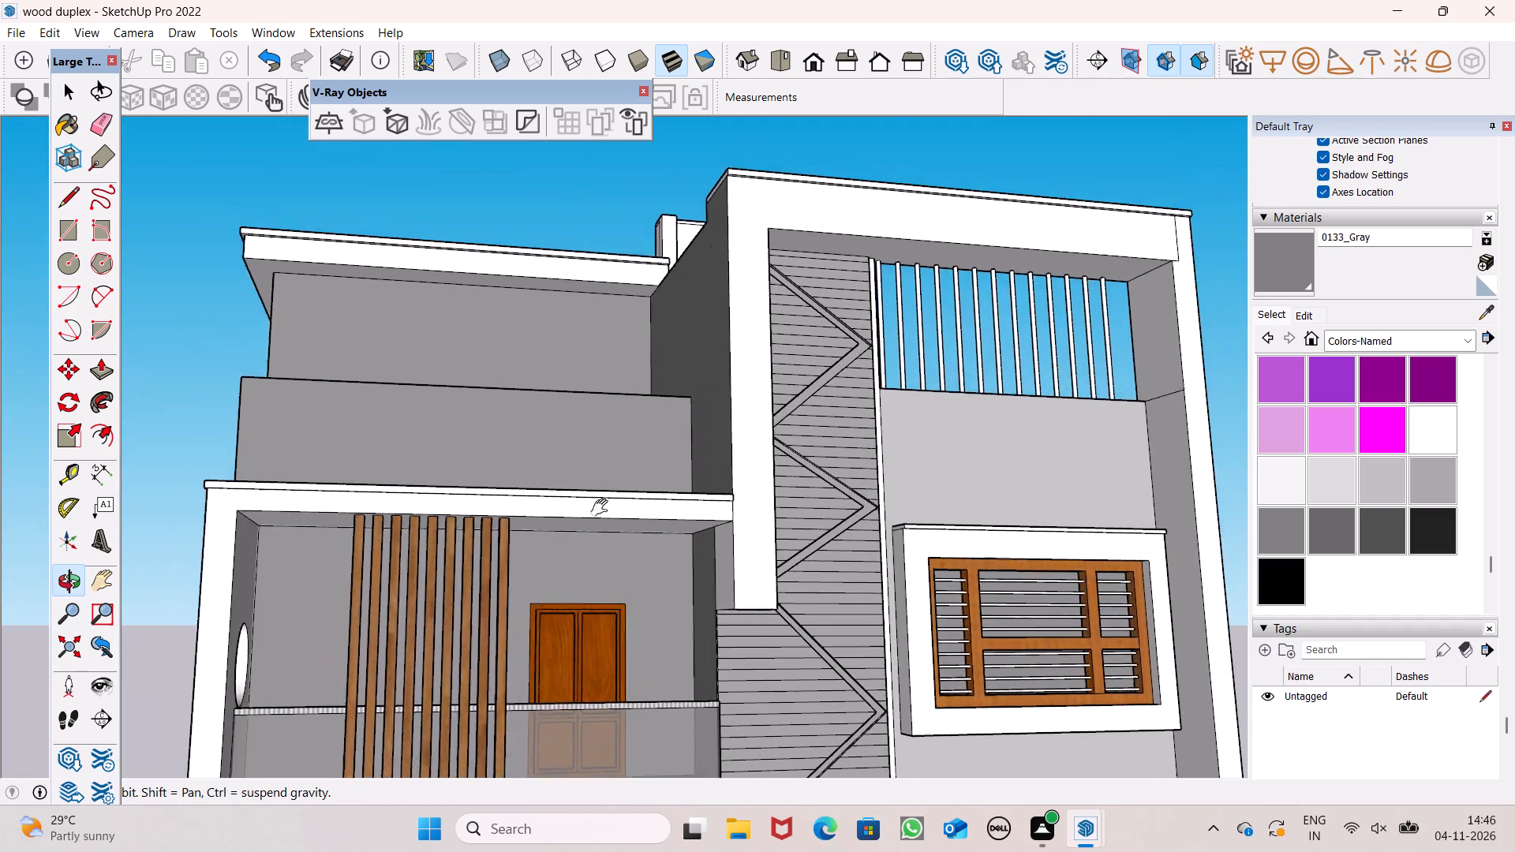
left_click_drag(603, 508, 622, 513, "shift")
left_click_drag(630, 515, 431, 557)
scroll(405, 557, "up", 4)
left_click_drag(414, 559, 539, 571)
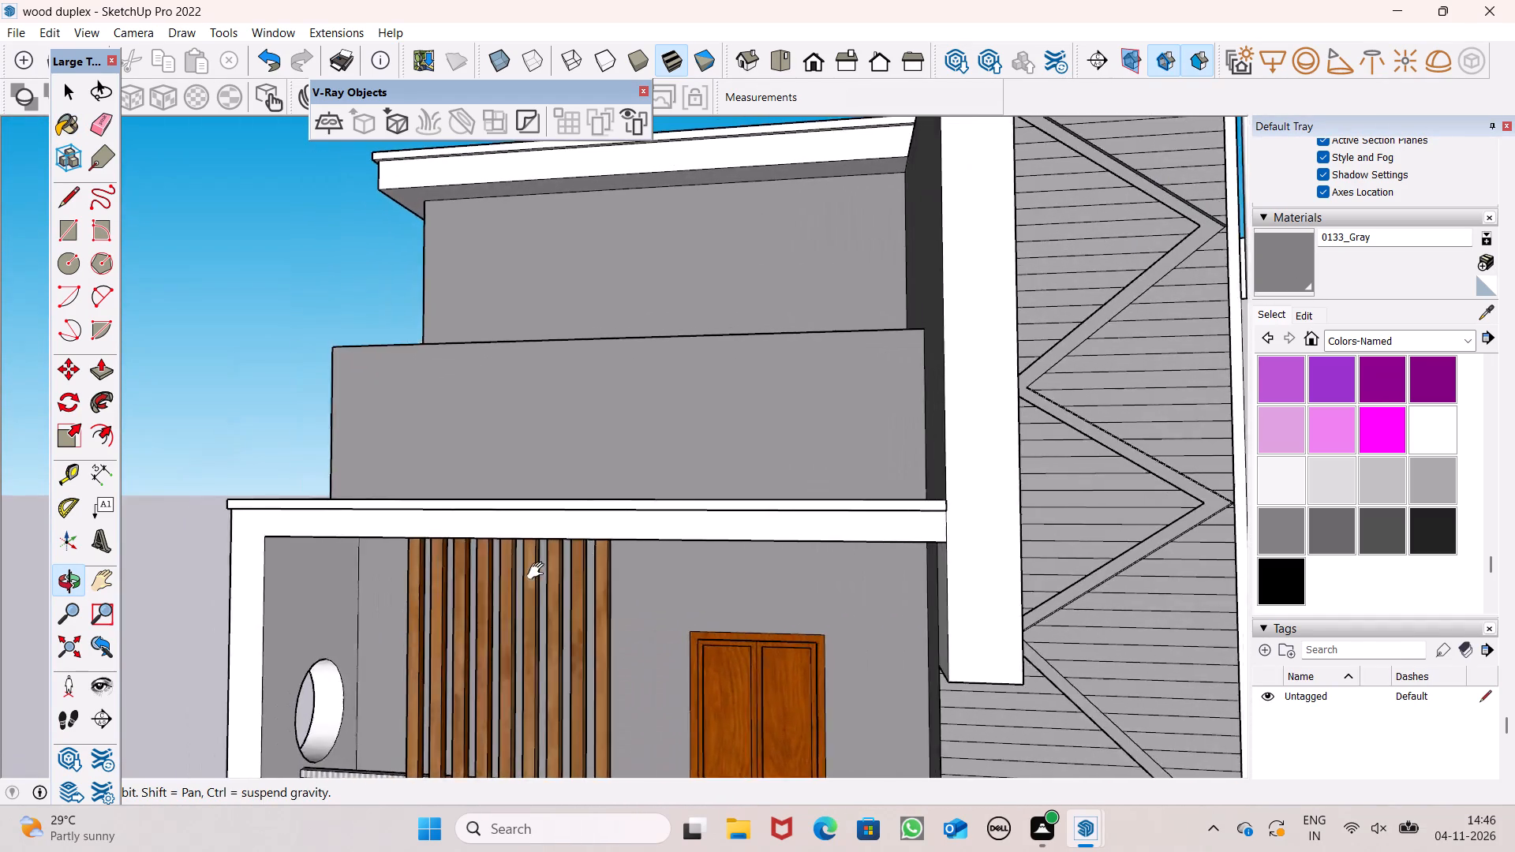
left_click_drag(539, 571, 656, 639)
scroll(684, 589, "down", 6)
left_click_drag(866, 567, 724, 557)
scroll(736, 553, "down", 2)
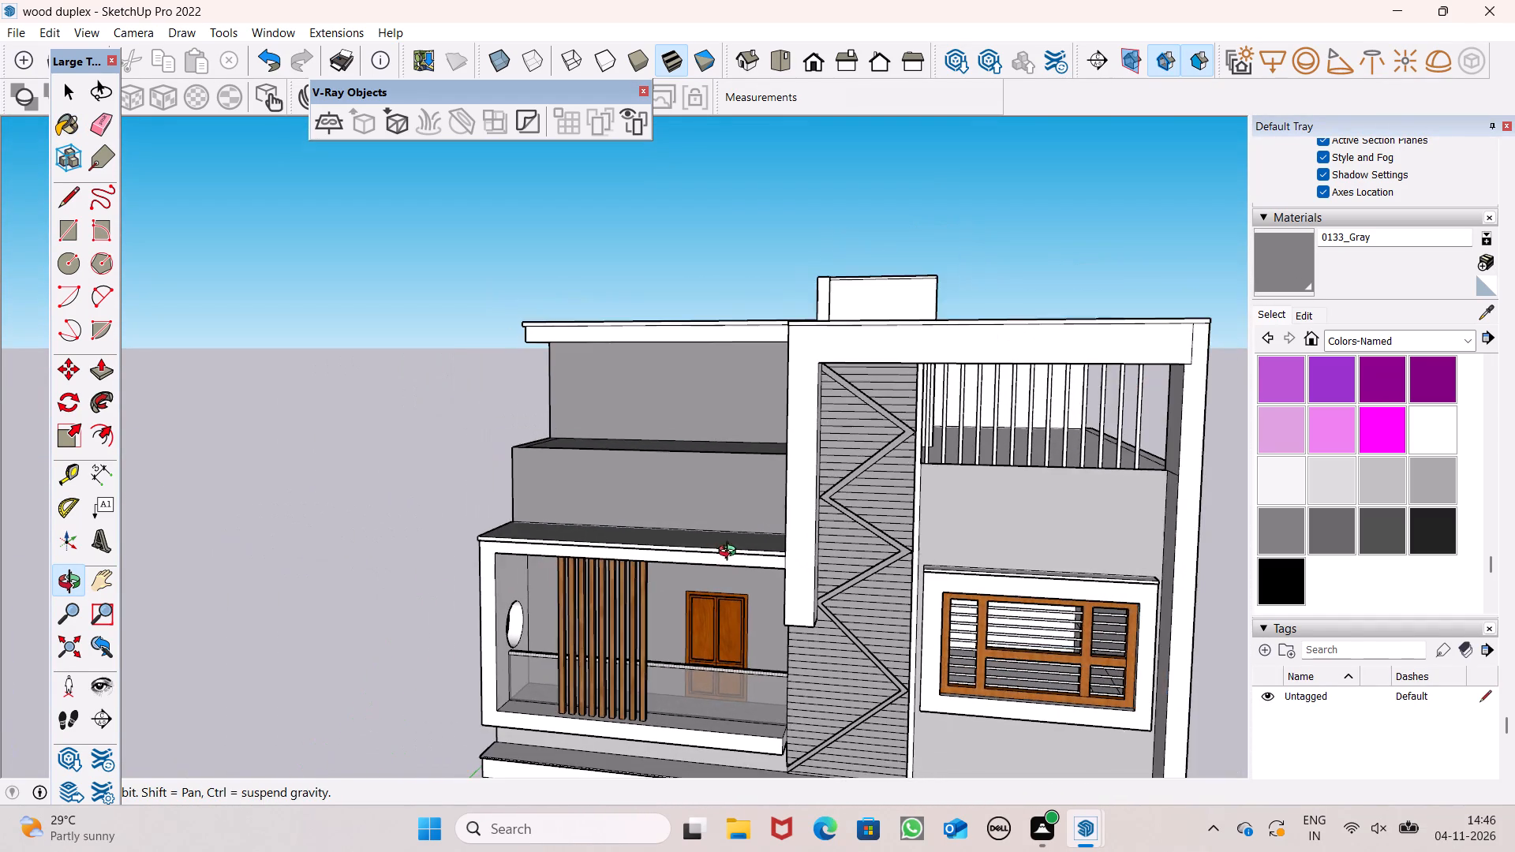
left_click_drag(741, 539, 739, 518, "shift")
left_click_drag(739, 518, 690, 536)
left_click_drag(690, 522, 678, 437, "shift")
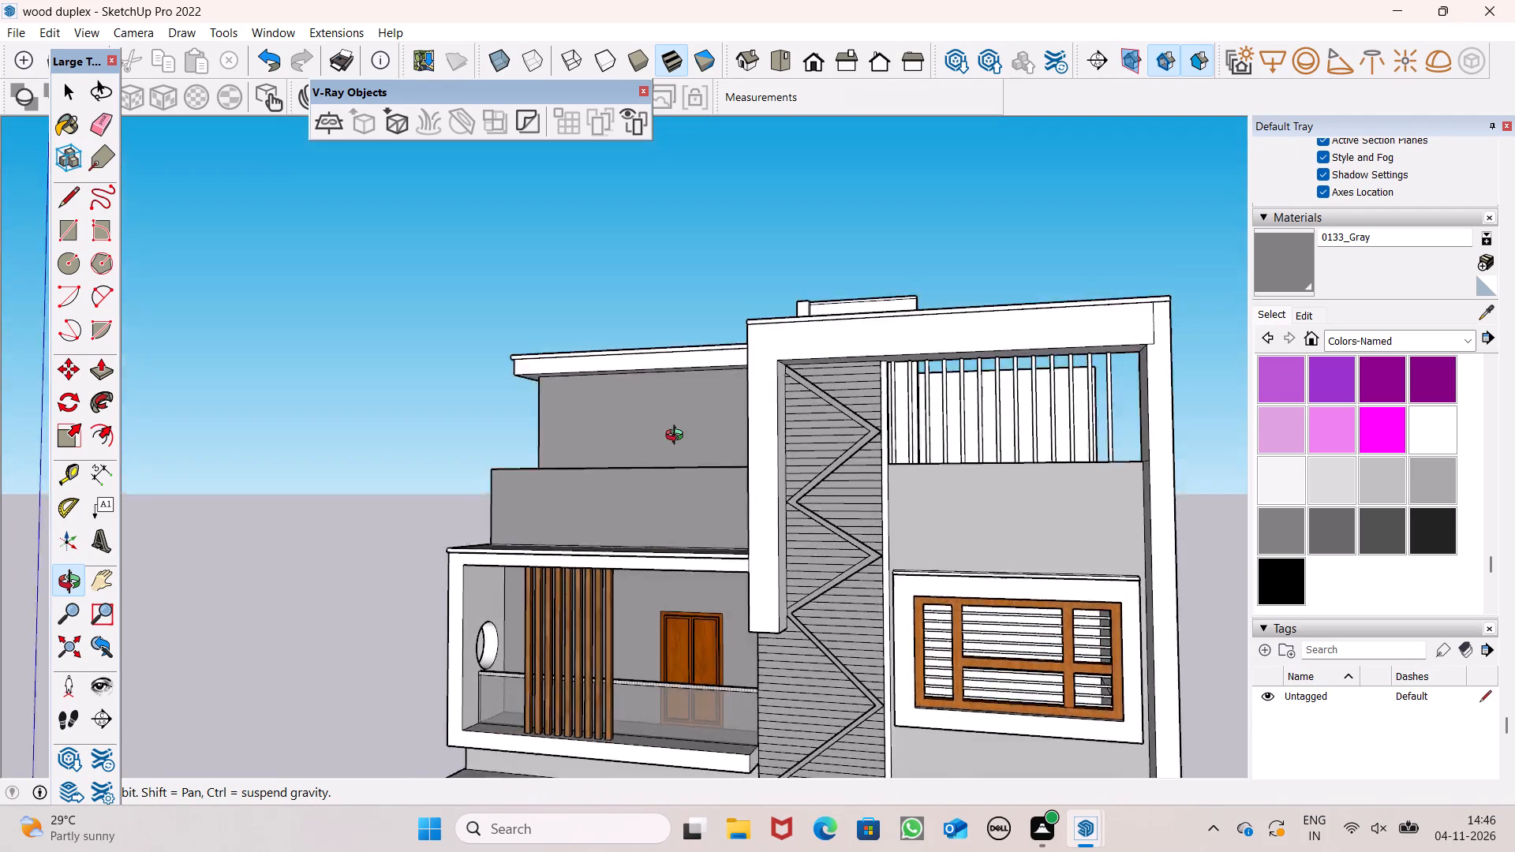
left_click_drag(678, 437, 679, 435, "shift")
scroll(679, 434, "down", 4)
left_click_drag(707, 582, 716, 474, "shift")
left_click_drag(697, 554, 799, 621)
left_click_drag(678, 674, 679, 626, "shift")
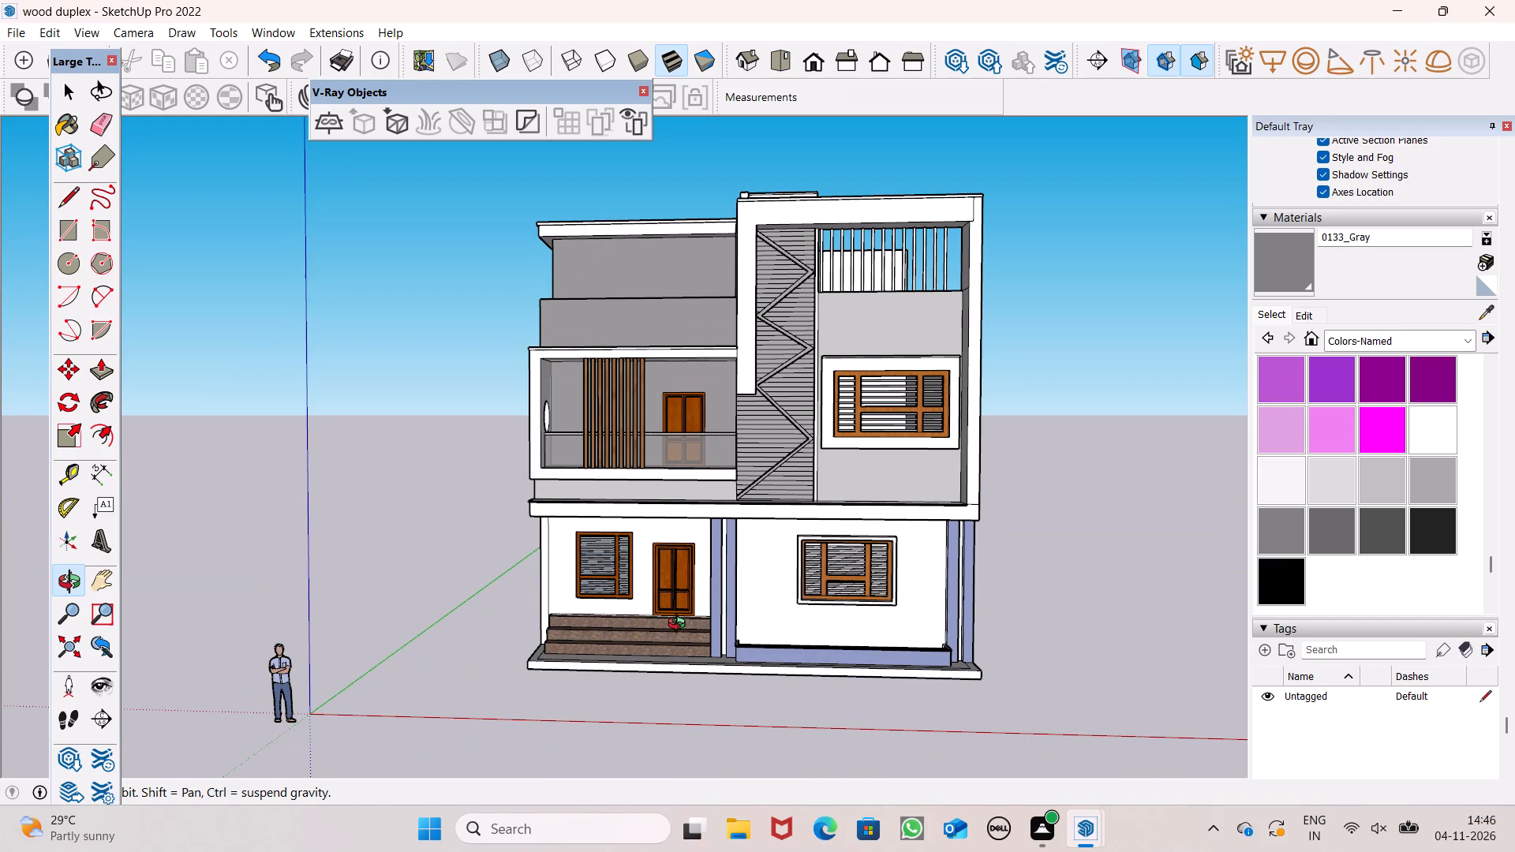
left_click_drag(680, 626, 680, 671)
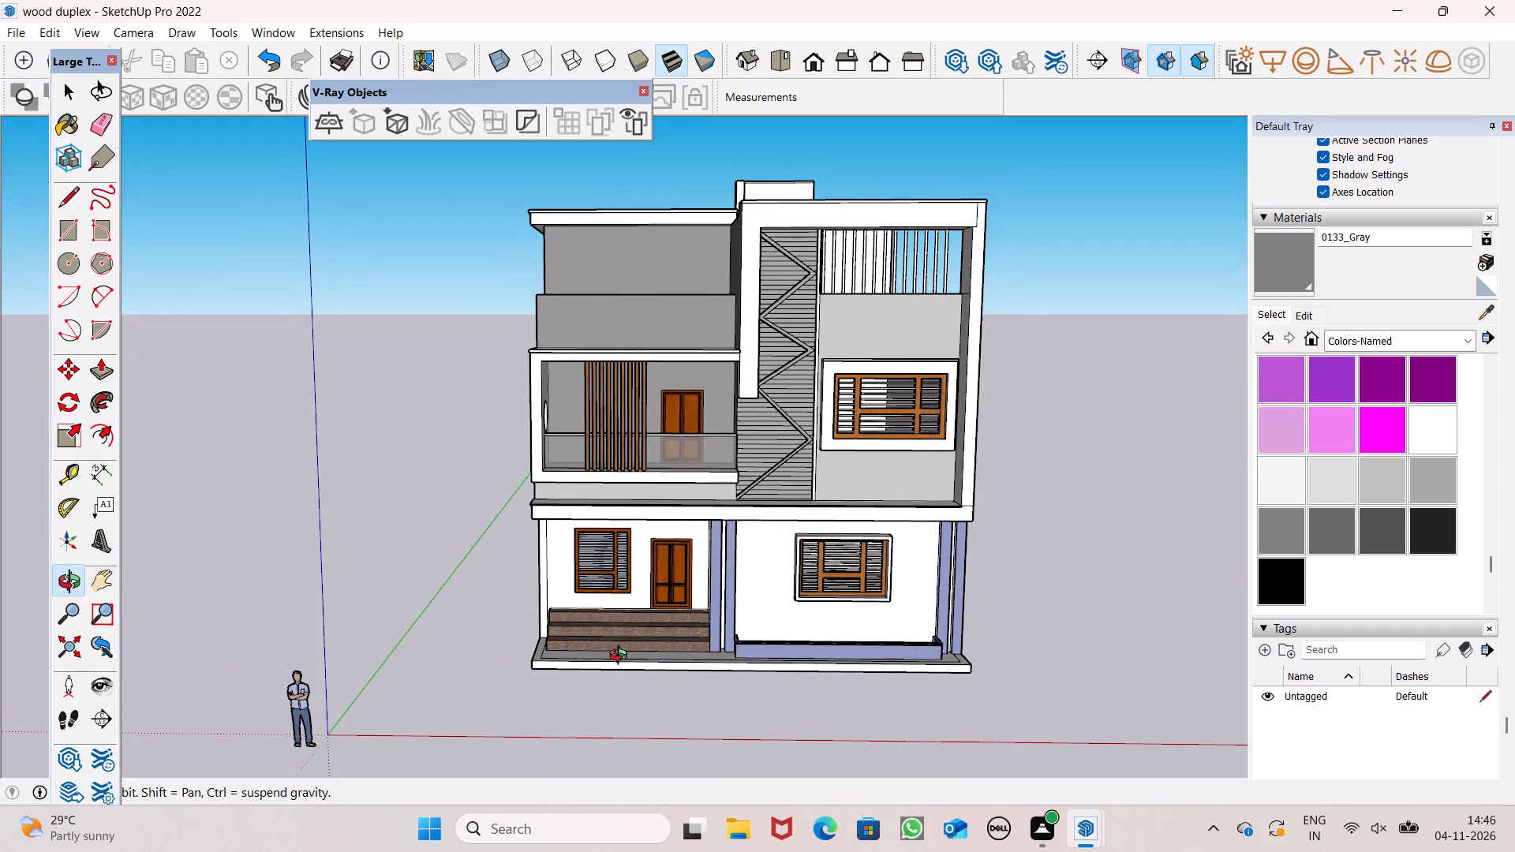
Erase the extra vertical edge on the ground-floor front wall between the outer corner and the window beside the steps.
scroll(602, 562, "up", 10)
left_click_drag(541, 611, 815, 685, "shift")
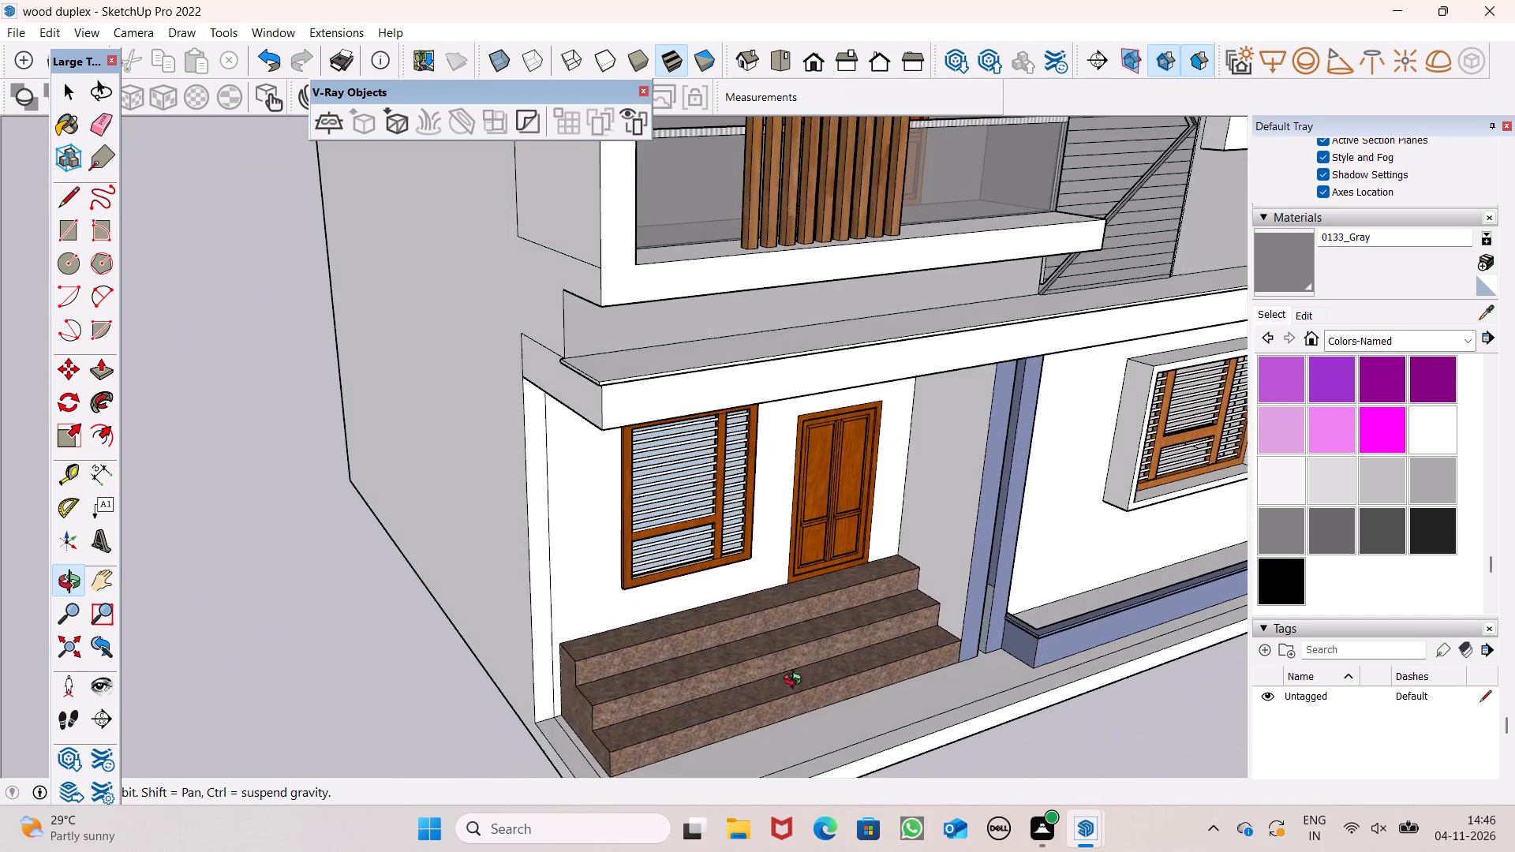
left_click_drag(780, 663, 780, 612, "shift")
left_click_drag(783, 611, 954, 660)
left_click_drag(826, 588, 797, 603, "shift")
left_click_drag(796, 603, 821, 621)
left_click_drag(804, 627, 785, 616)
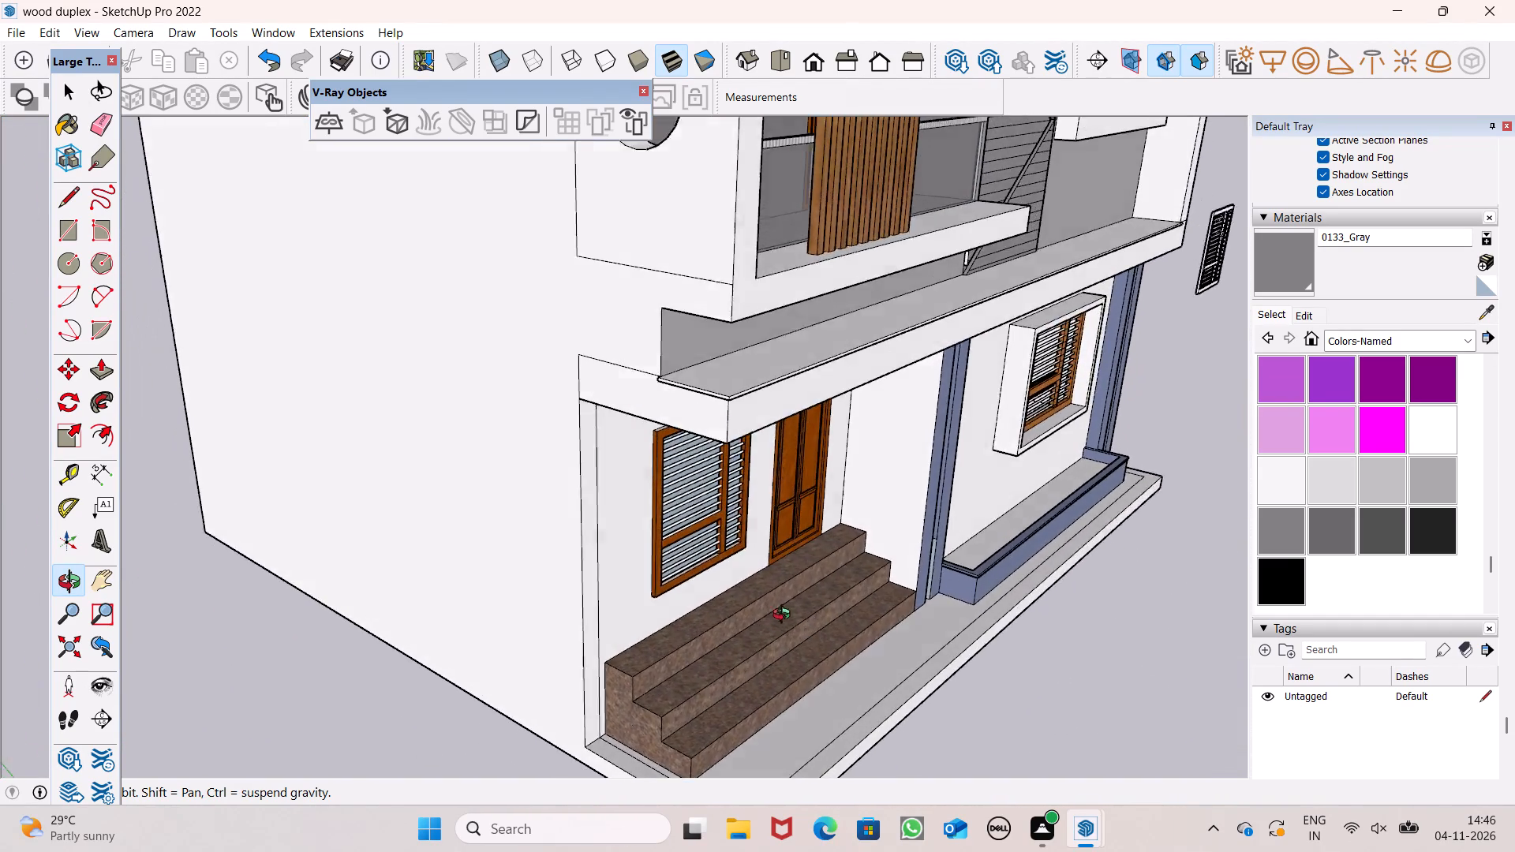
left_click_drag(785, 616, 761, 596)
key("e")
left_click_drag(585, 484, 582, 531)
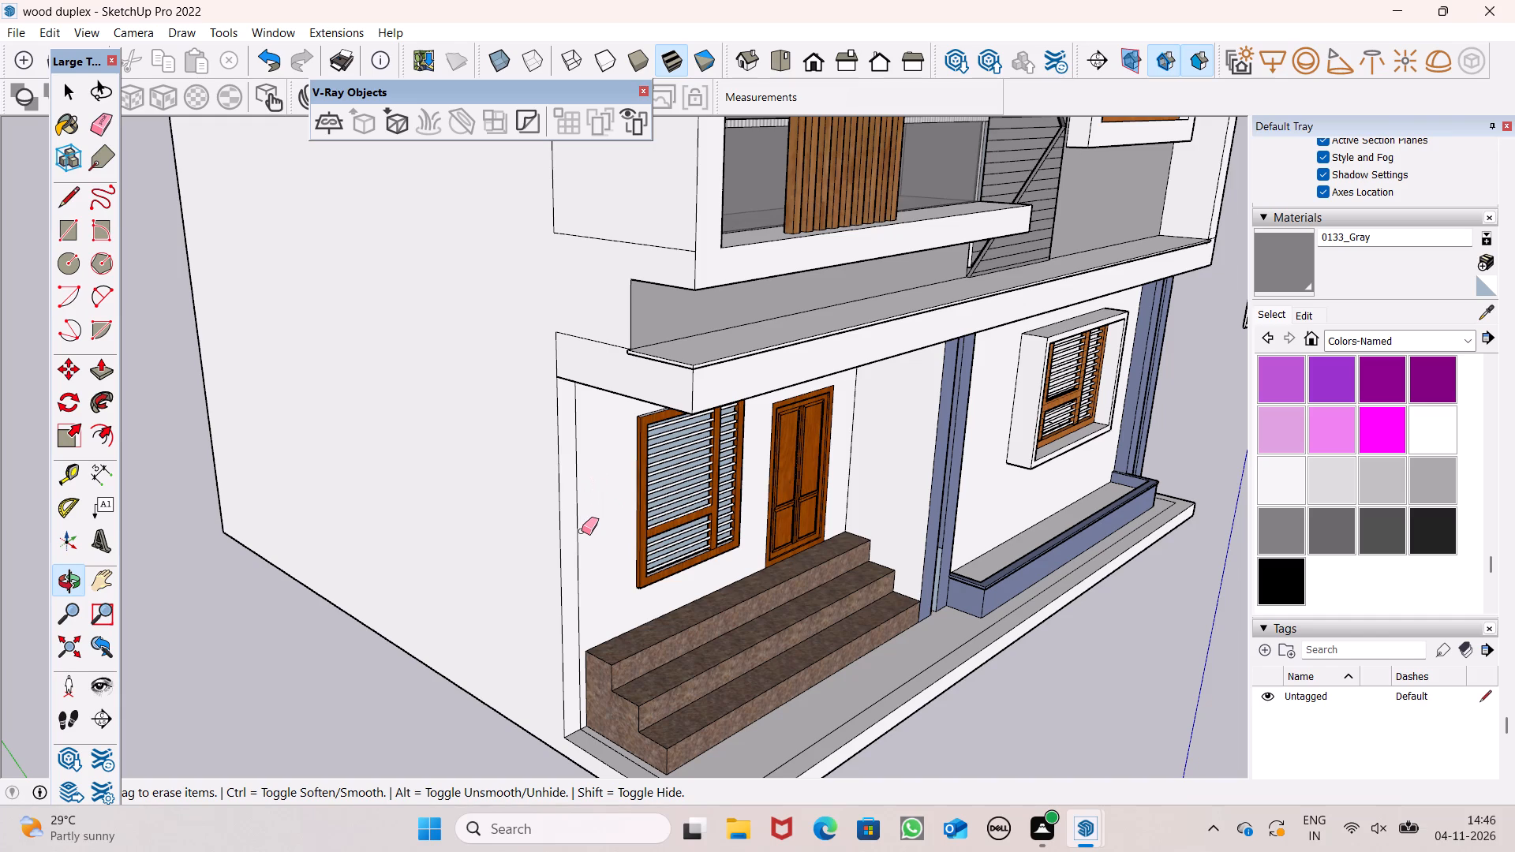
scroll(582, 540, "up", 4)
left_click_drag(579, 510, 577, 525)
scroll(539, 443, "down", 3)
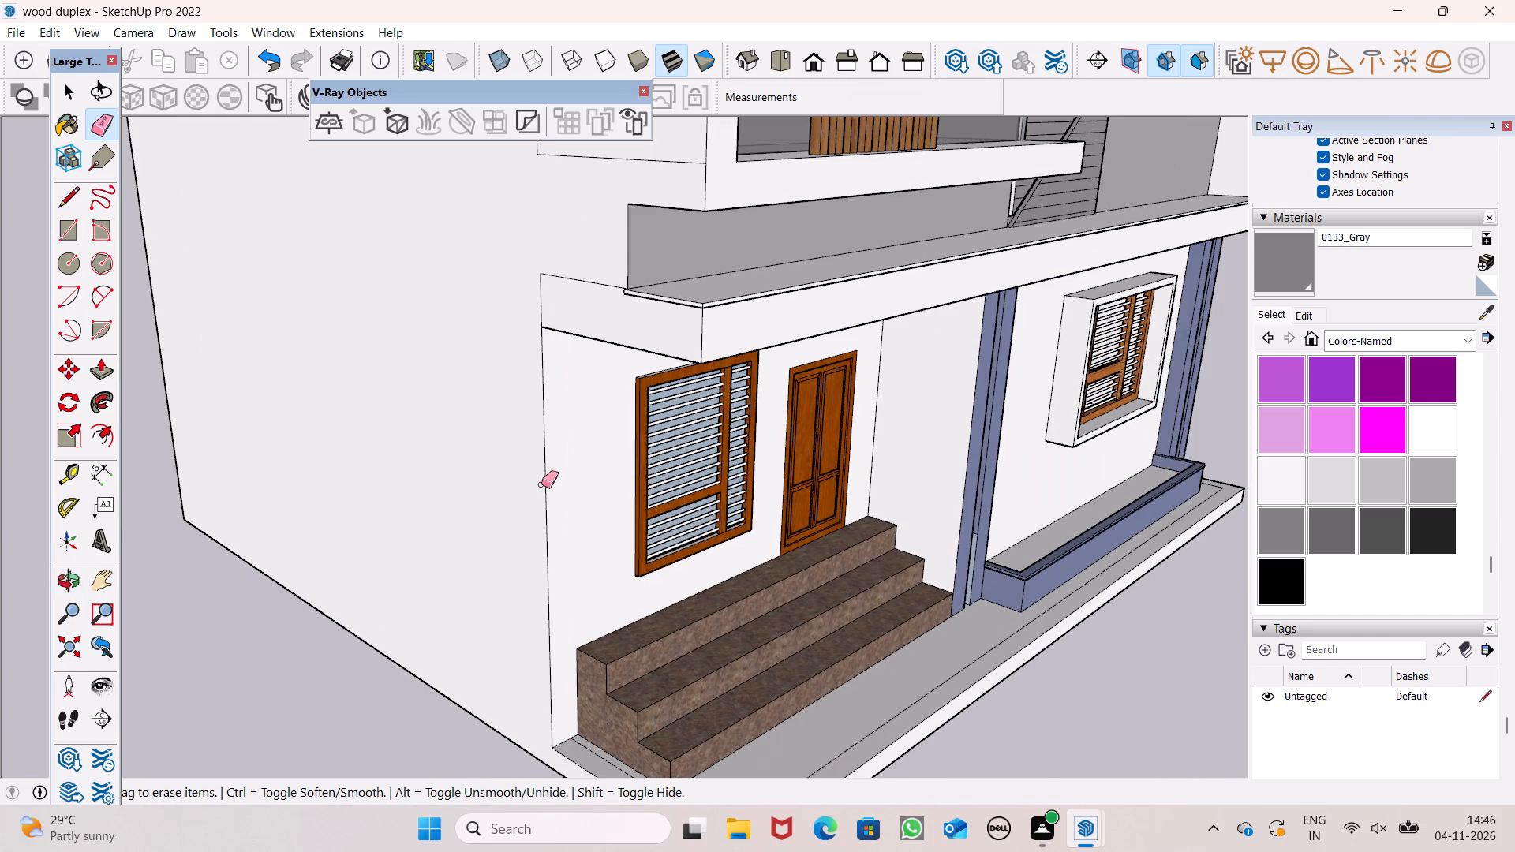
key("space")
Place a vertical tape-measure guide along the front corner edge of the slab above the ground-floor window.
scroll(547, 461, "down", 5)
scroll(712, 719, "up", 5)
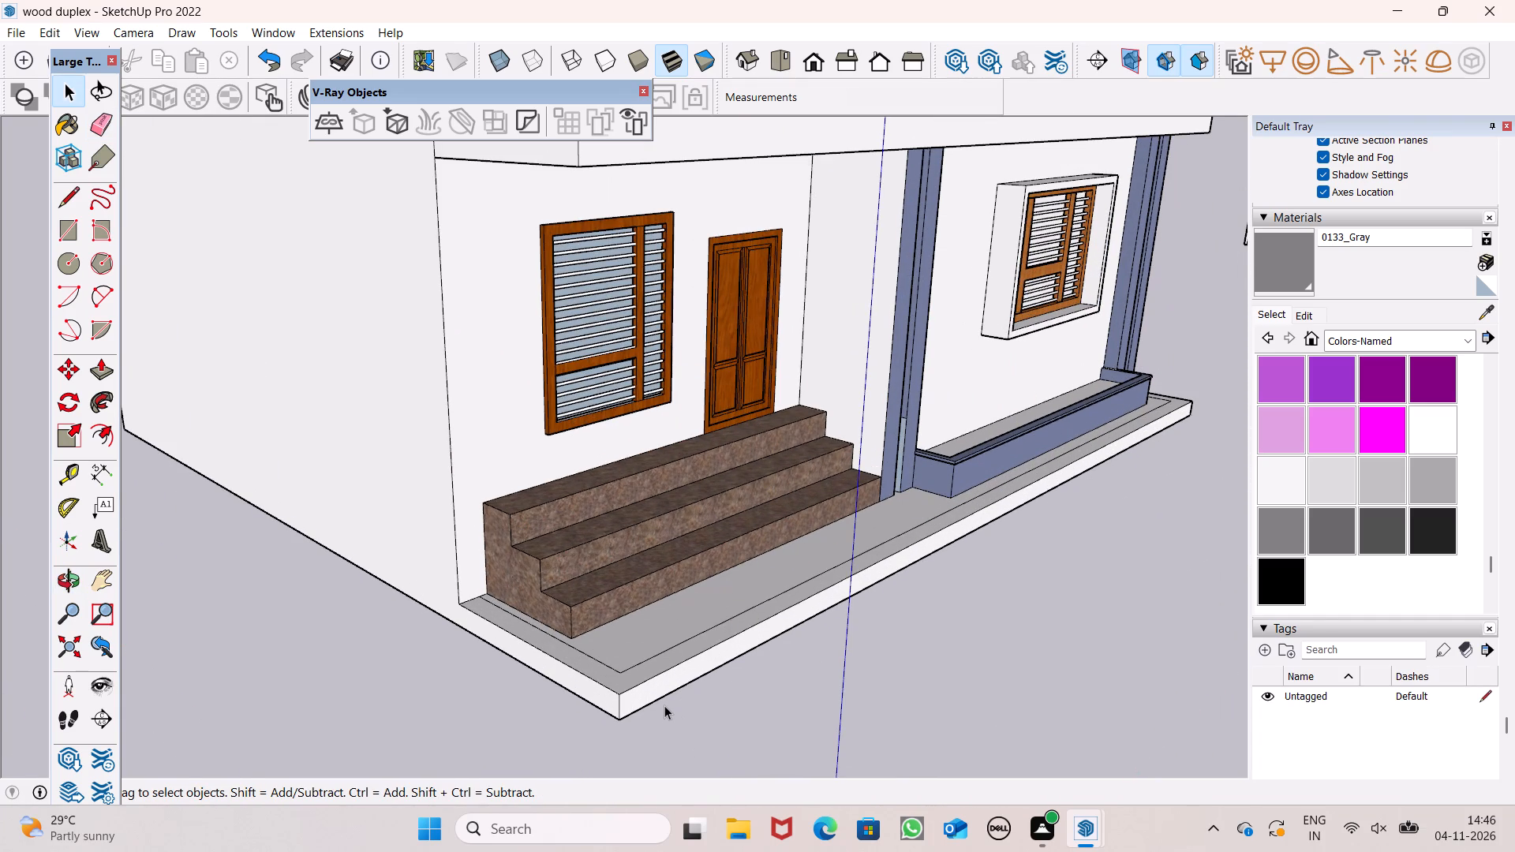
key("o")
left_click_drag(662, 708, 531, 776)
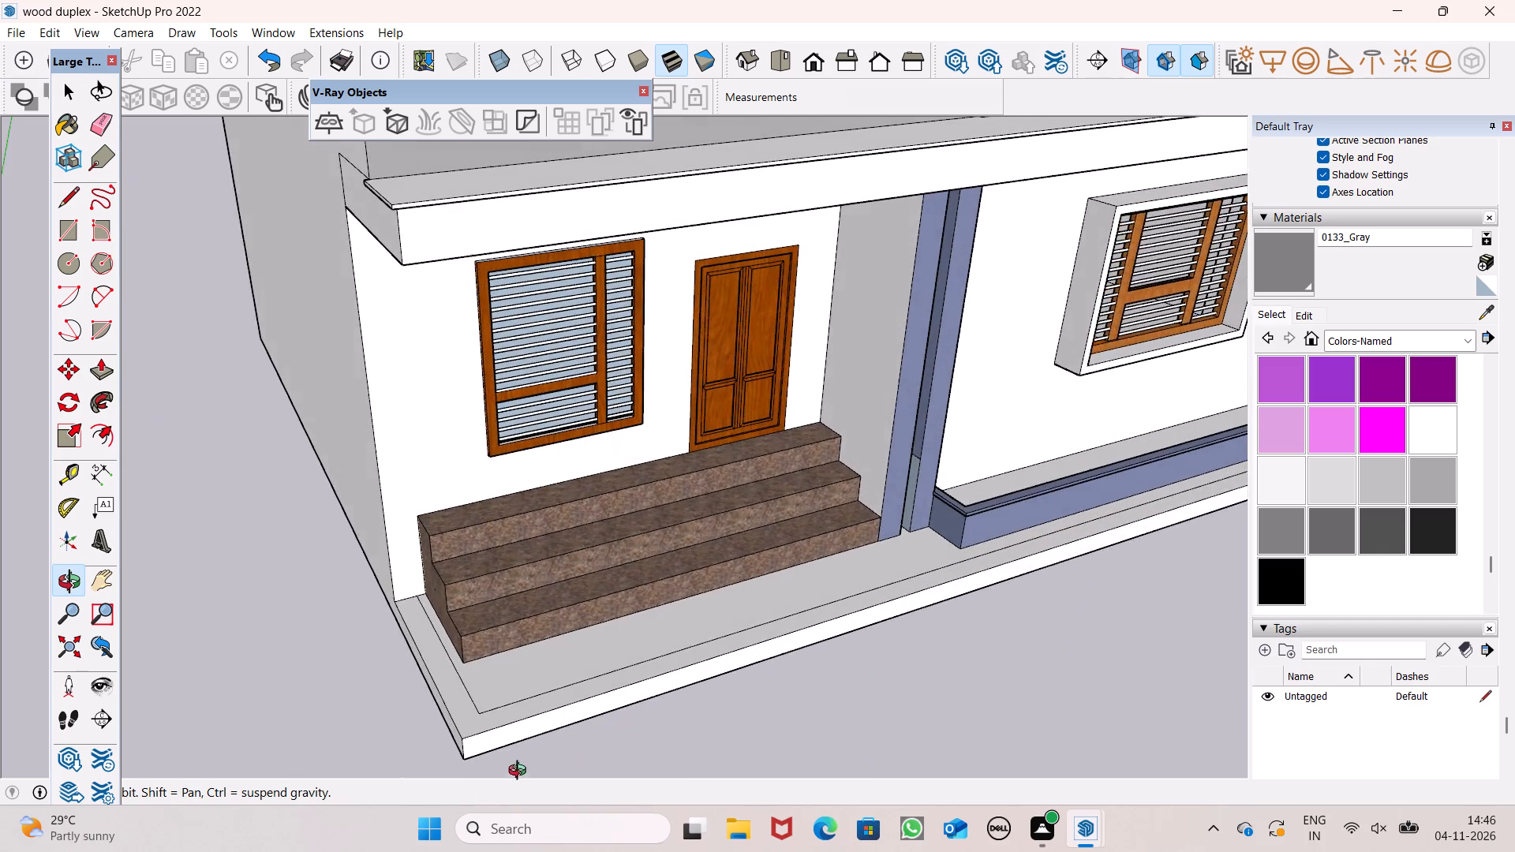
left_click_drag(506, 723, 640, 704, "shift")
left_click_drag(635, 707, 610, 721)
scroll(608, 711, "down", 4)
left_click_drag(614, 709, 791, 686)
scroll(719, 396, "up", 2)
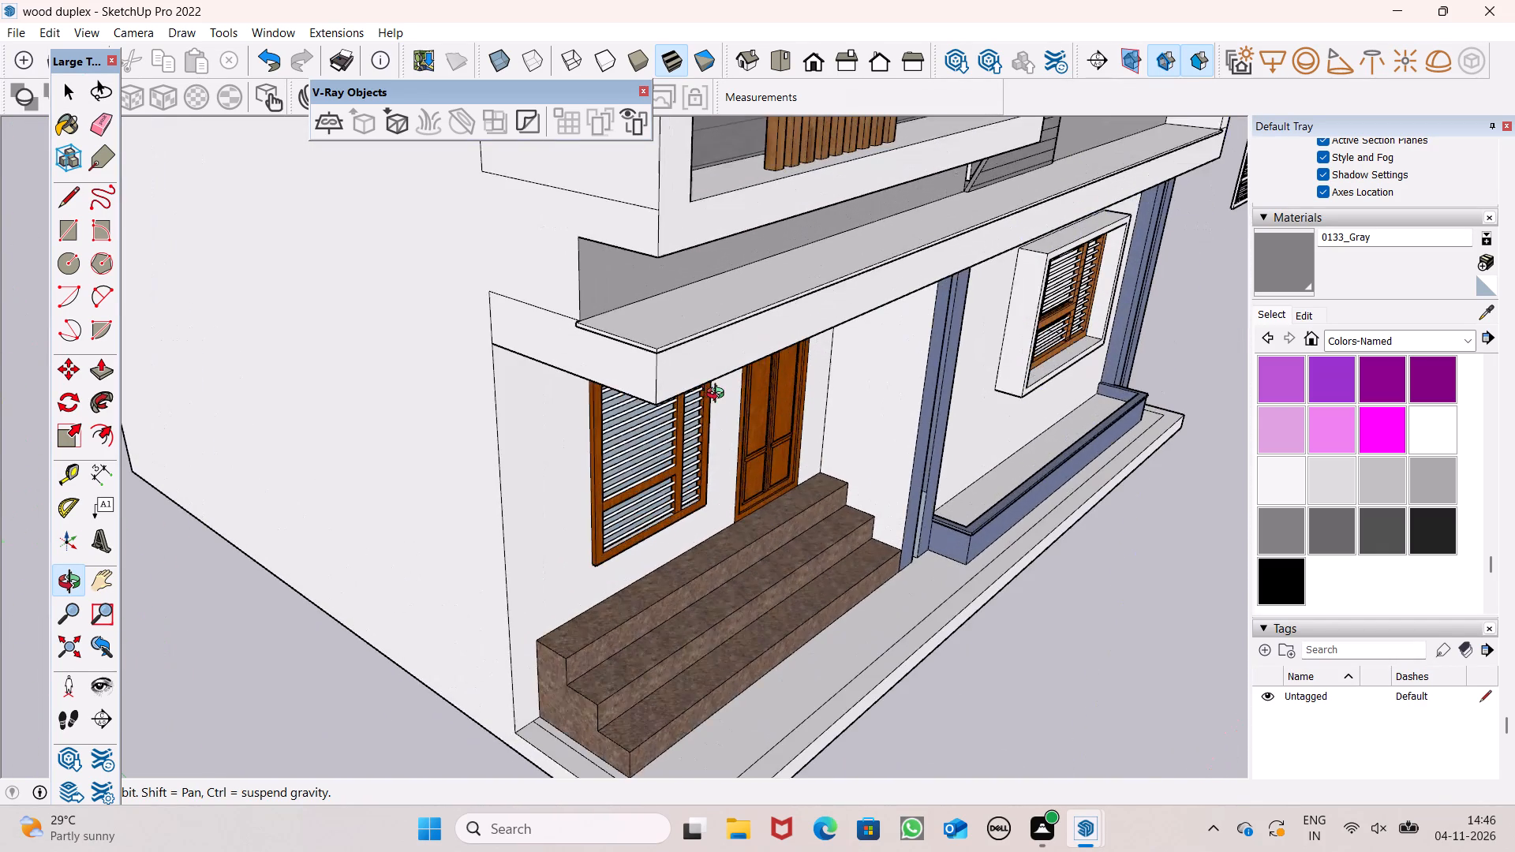
scroll(719, 395, "up", 1)
left_click(65, 479)
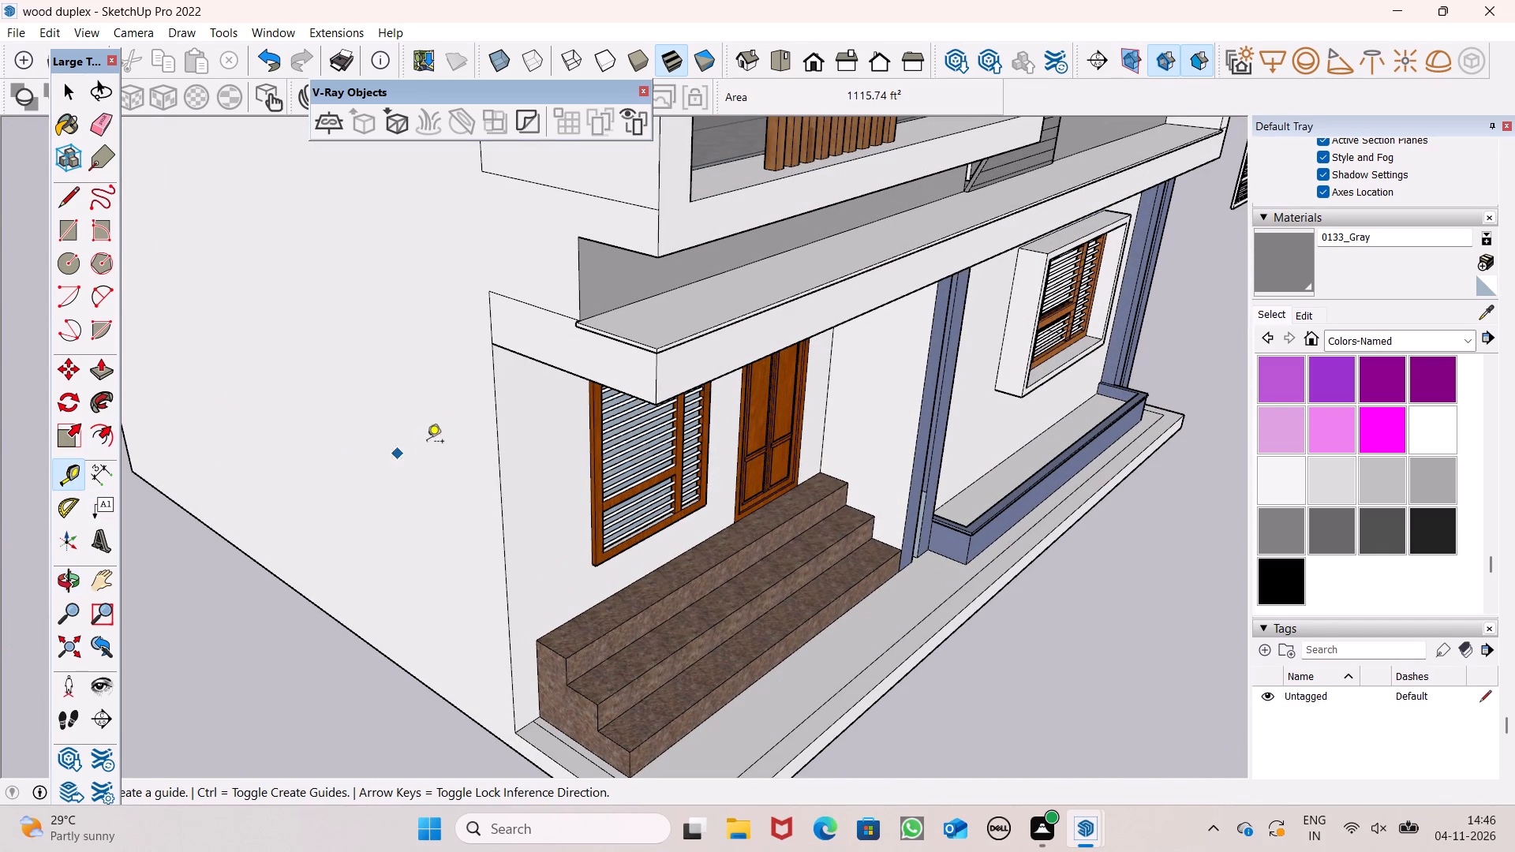
scroll(671, 367, "up", 13)
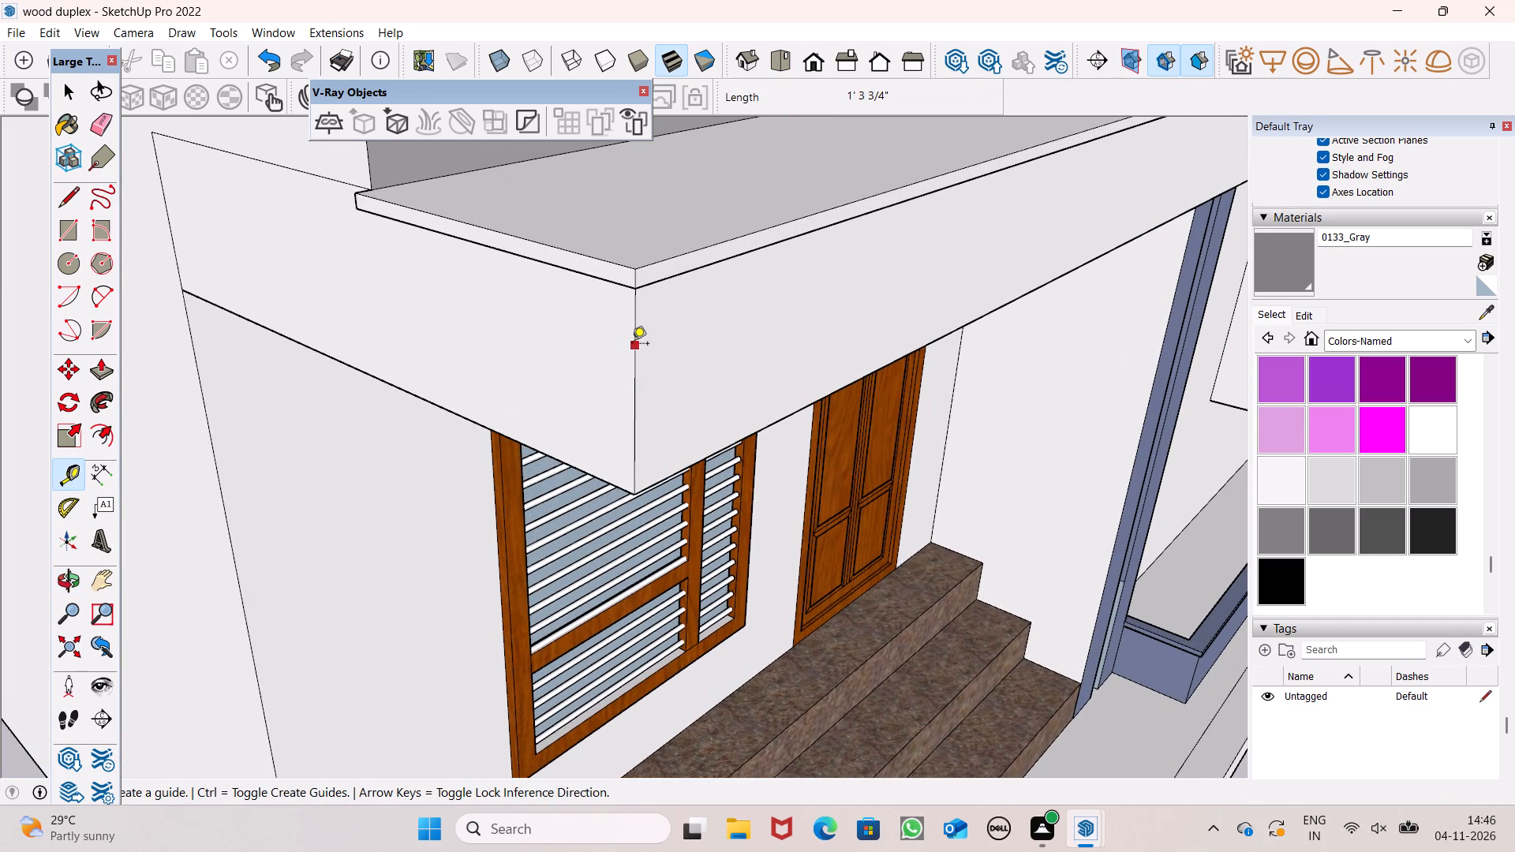
left_click(632, 345)
left_click(634, 413)
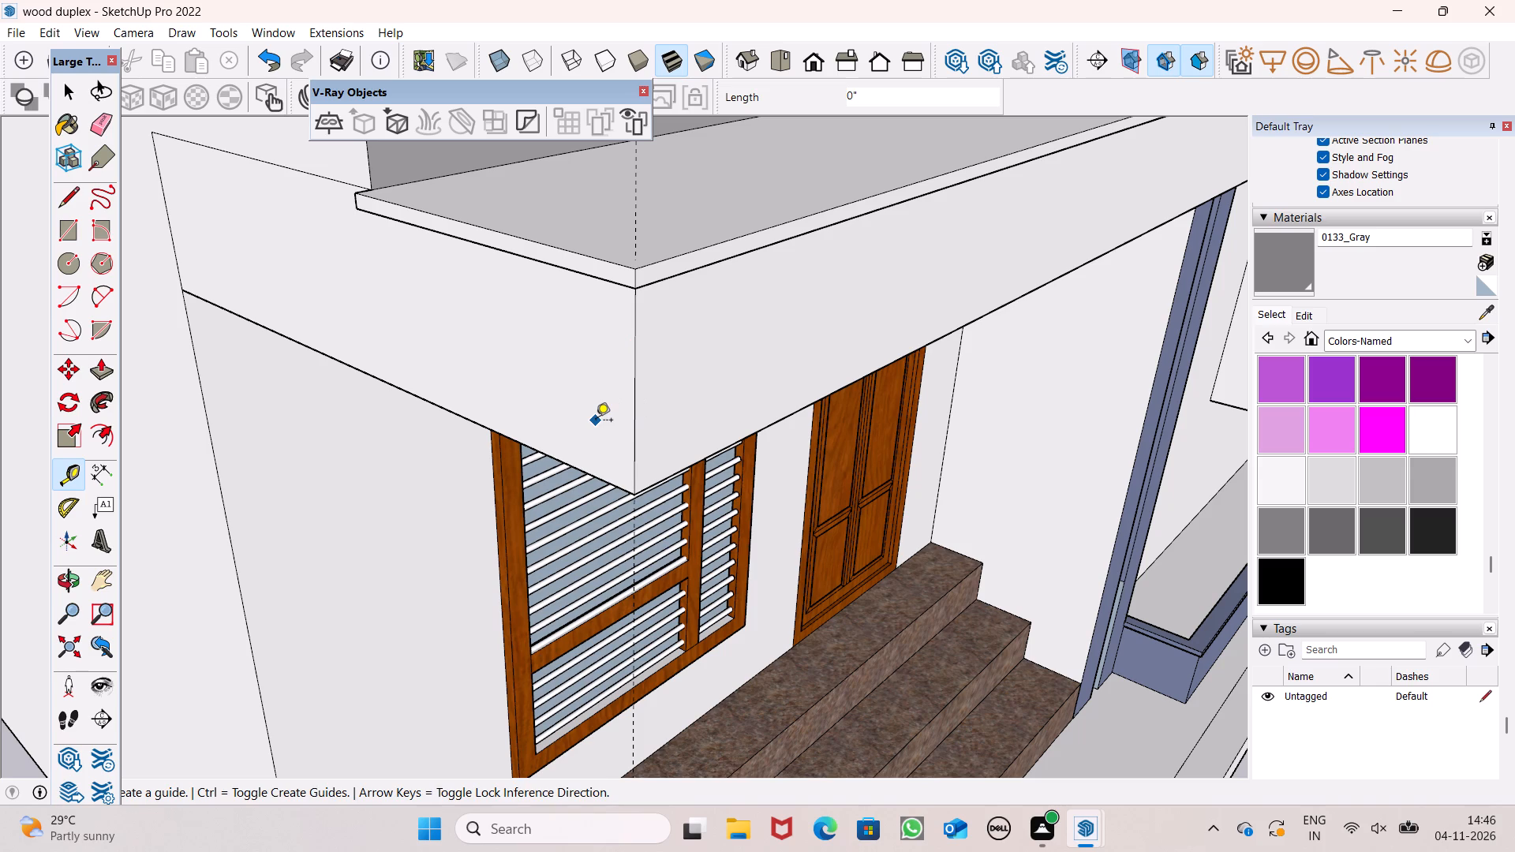
key("o")
left_click_drag(660, 463, 582, 459)
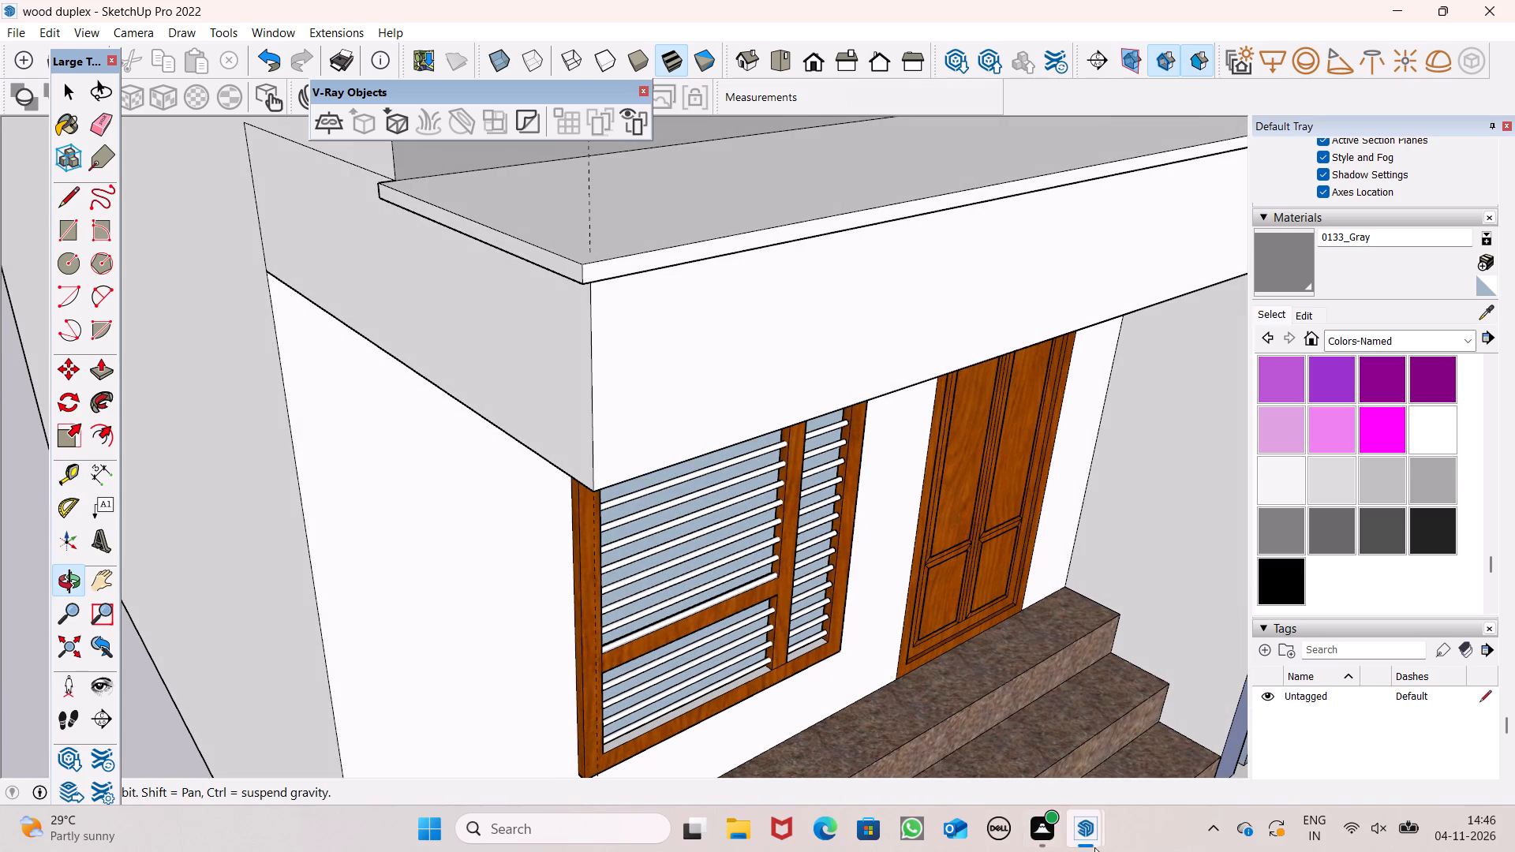
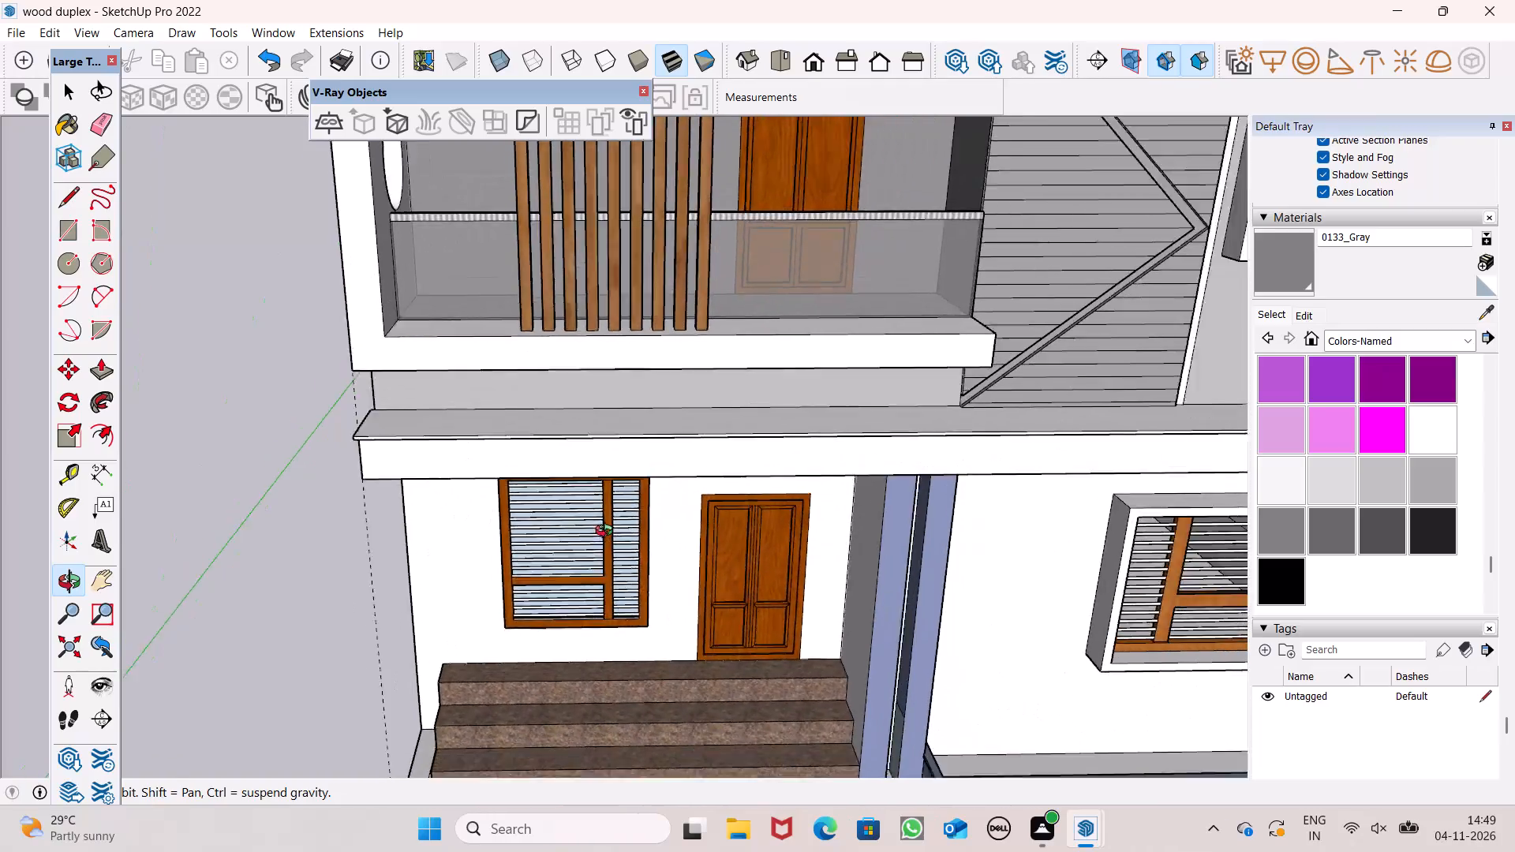
Examine the front facade and the ground-floor corner beside the entrance steps from several angles and distances.
left_click_drag(665, 663, 677, 536)
left_click_drag(691, 551, 619, 547, "shift")
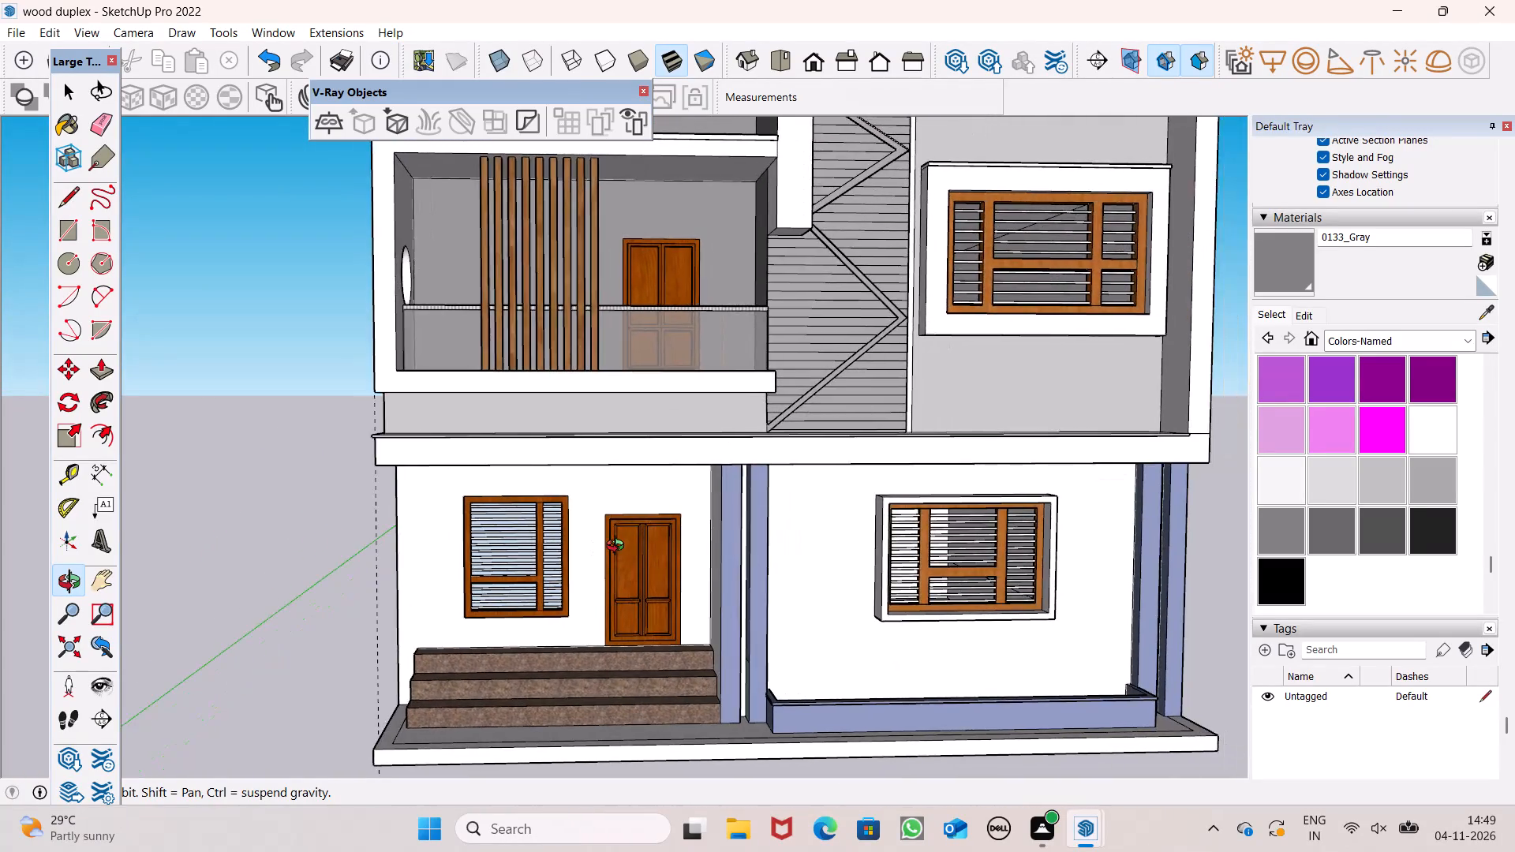
scroll(619, 547, "up", 1)
scroll(619, 547, "down", 1)
left_click_drag(619, 547, 621, 559)
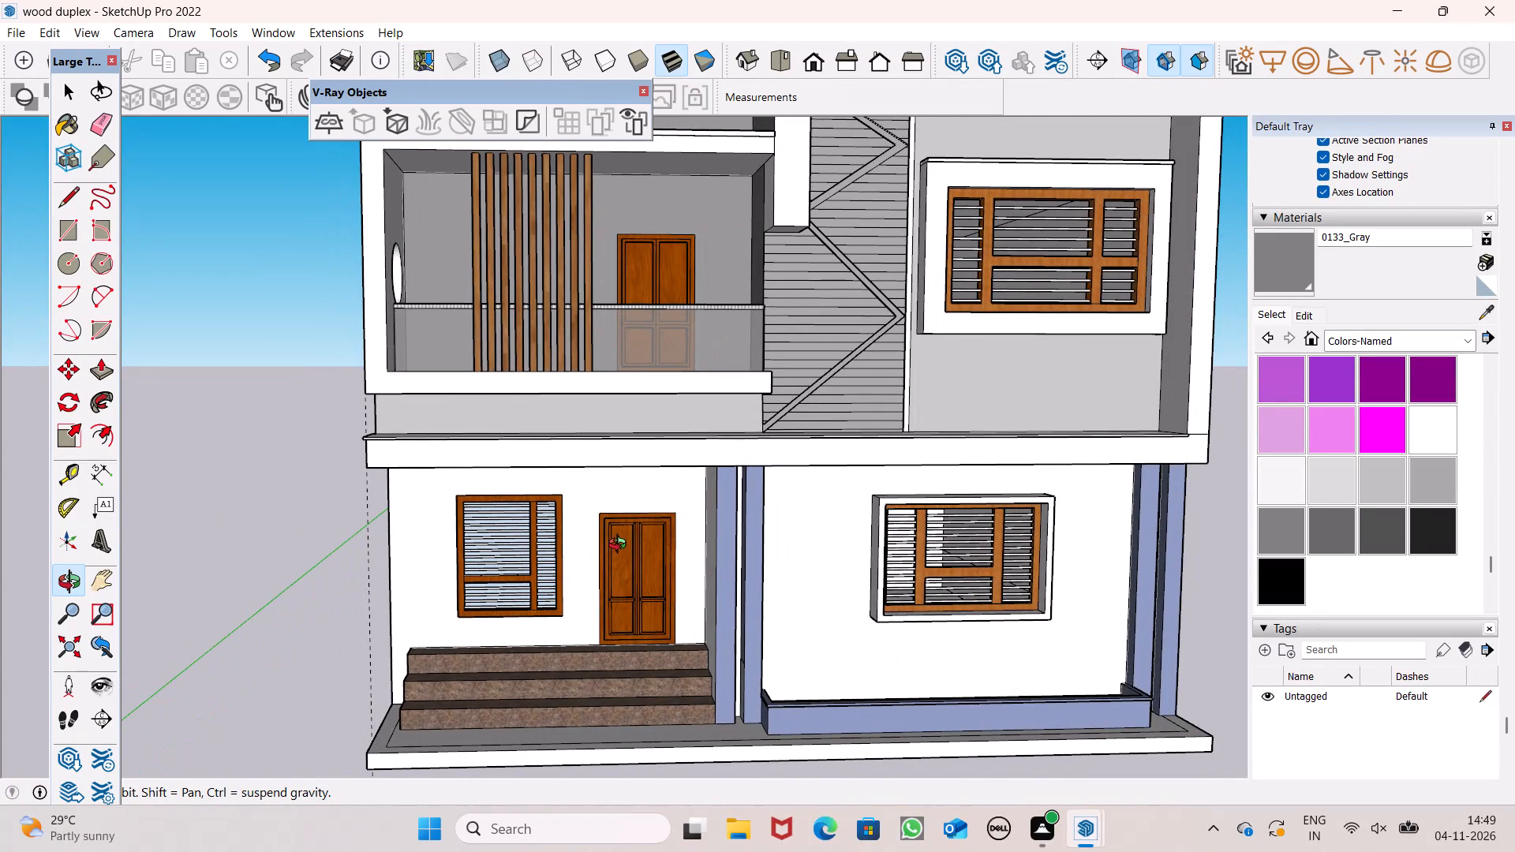
scroll(621, 550, "down", 5)
left_click_drag(725, 593, 693, 593, "shift")
left_click(693, 593)
scroll(693, 589, "down", 5)
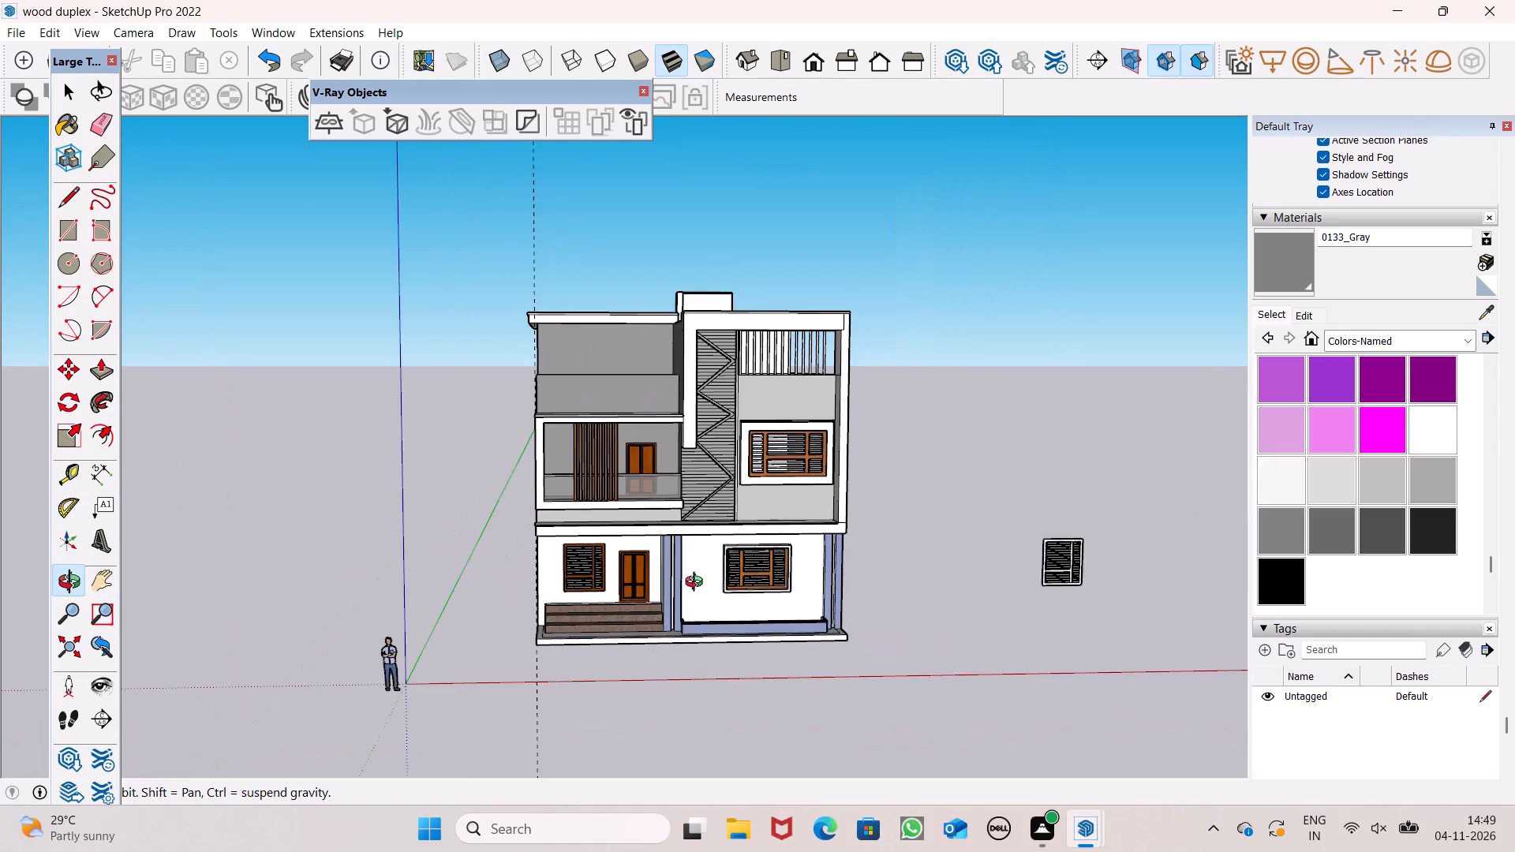
left_click_drag(698, 584, 574, 596)
left_click_drag(653, 557, 619, 694, "shift")
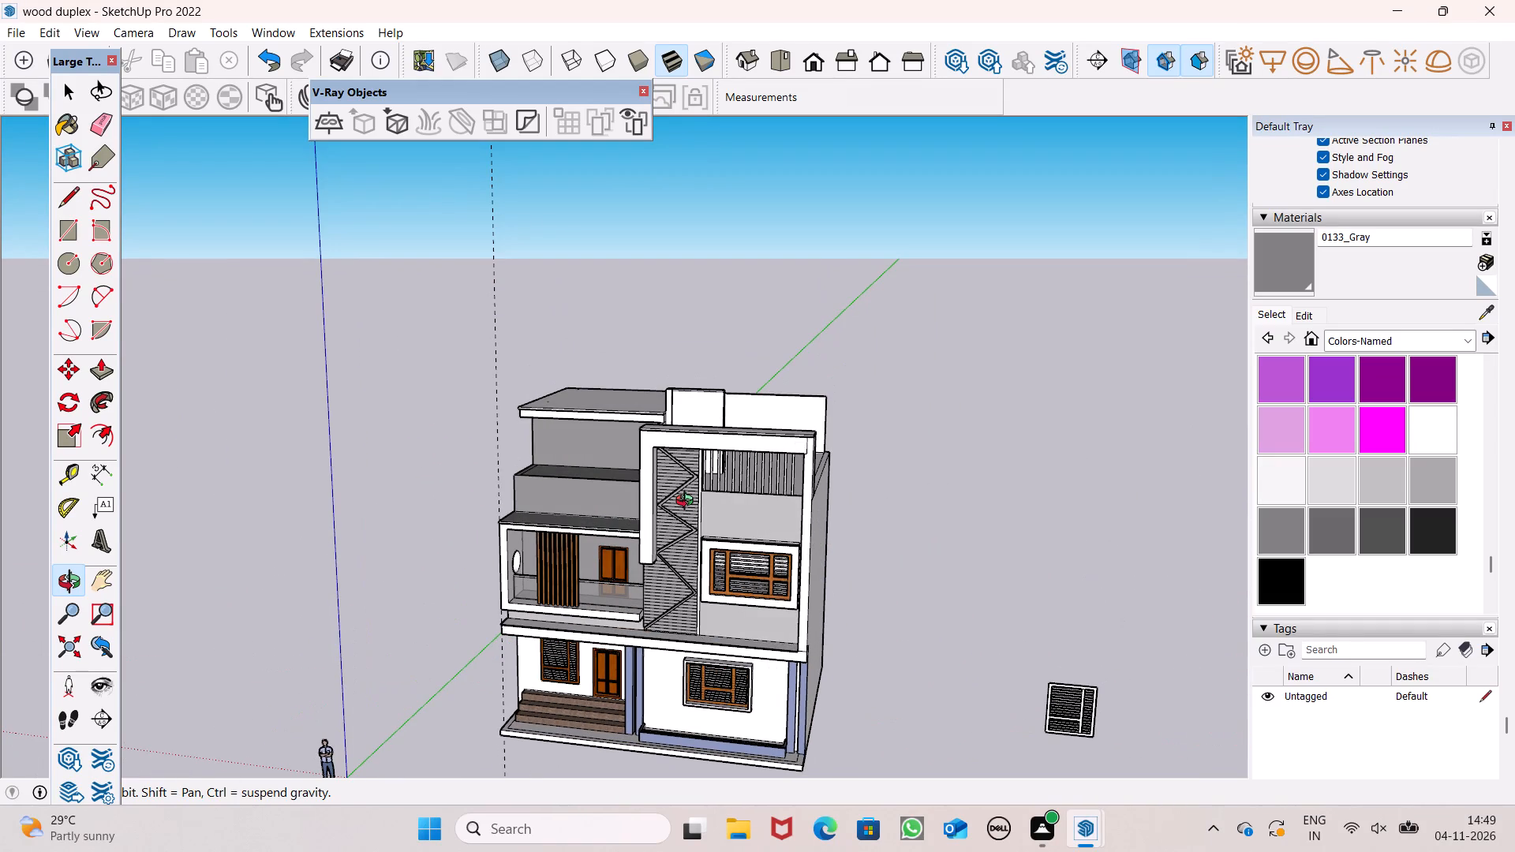
left_click_drag(681, 510, 857, 587)
scroll(590, 701, "up", 6)
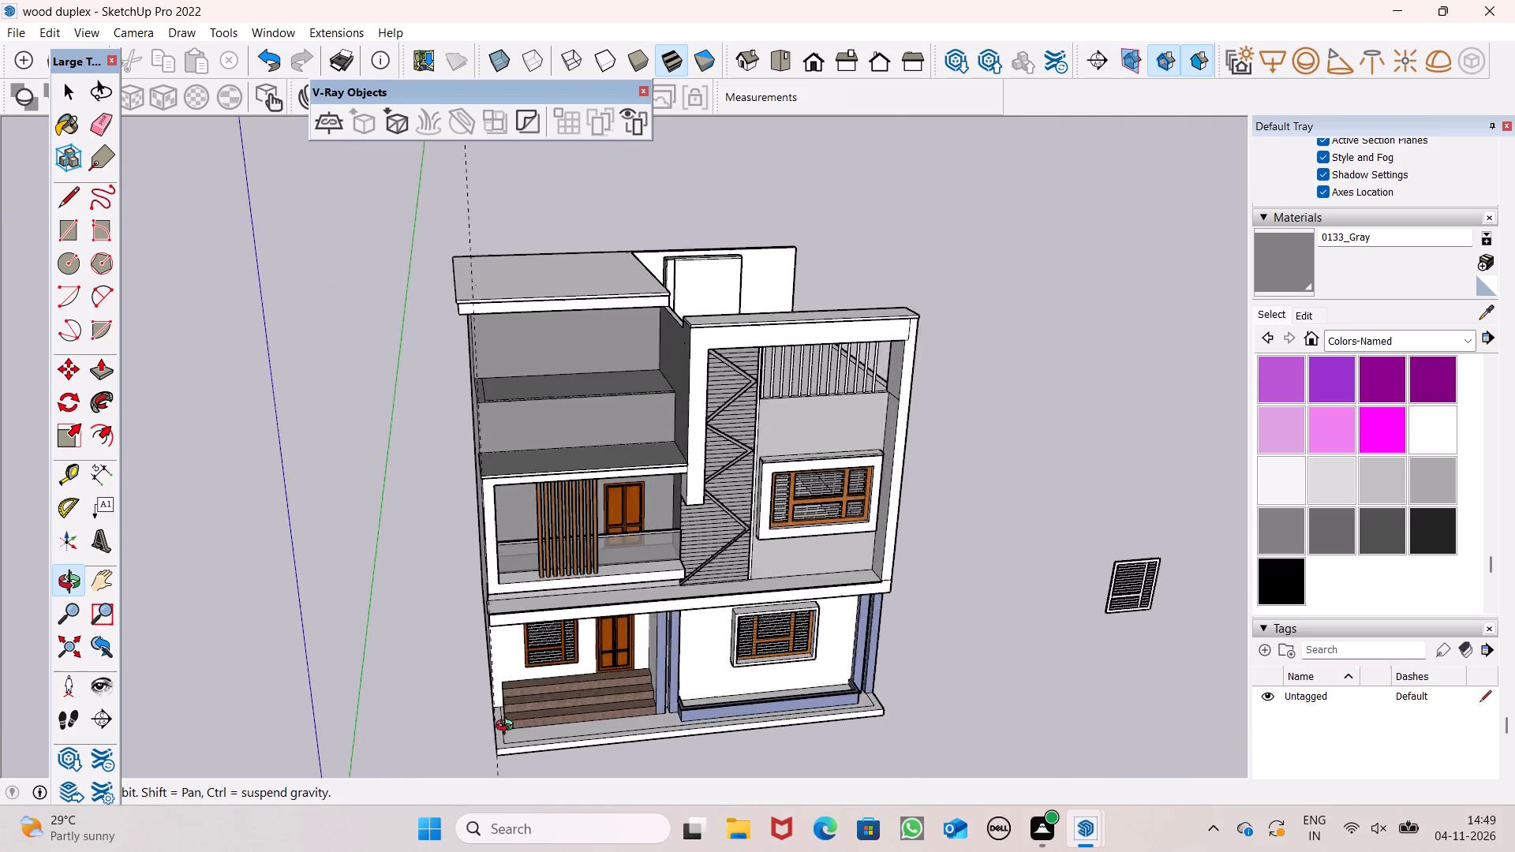
scroll(508, 727, "up", 2)
left_click_drag(507, 727, 564, 654, "shift")
left_click_drag(564, 653, 529, 571)
left_click_drag(526, 532, 550, 576)
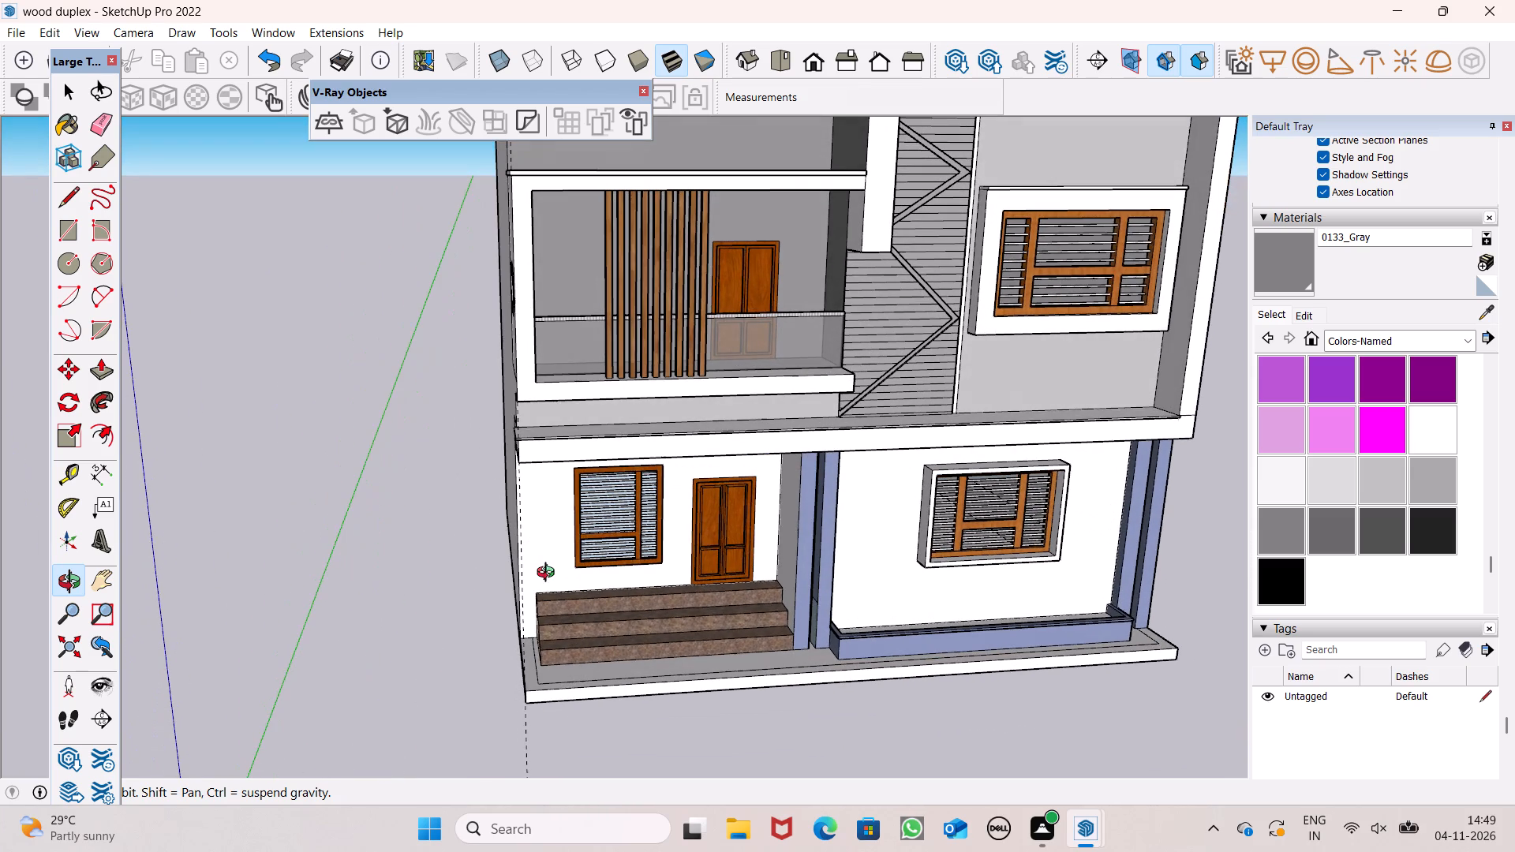
scroll(551, 577, "up", 5)
left_click_drag(551, 577, 556, 593, "shift")
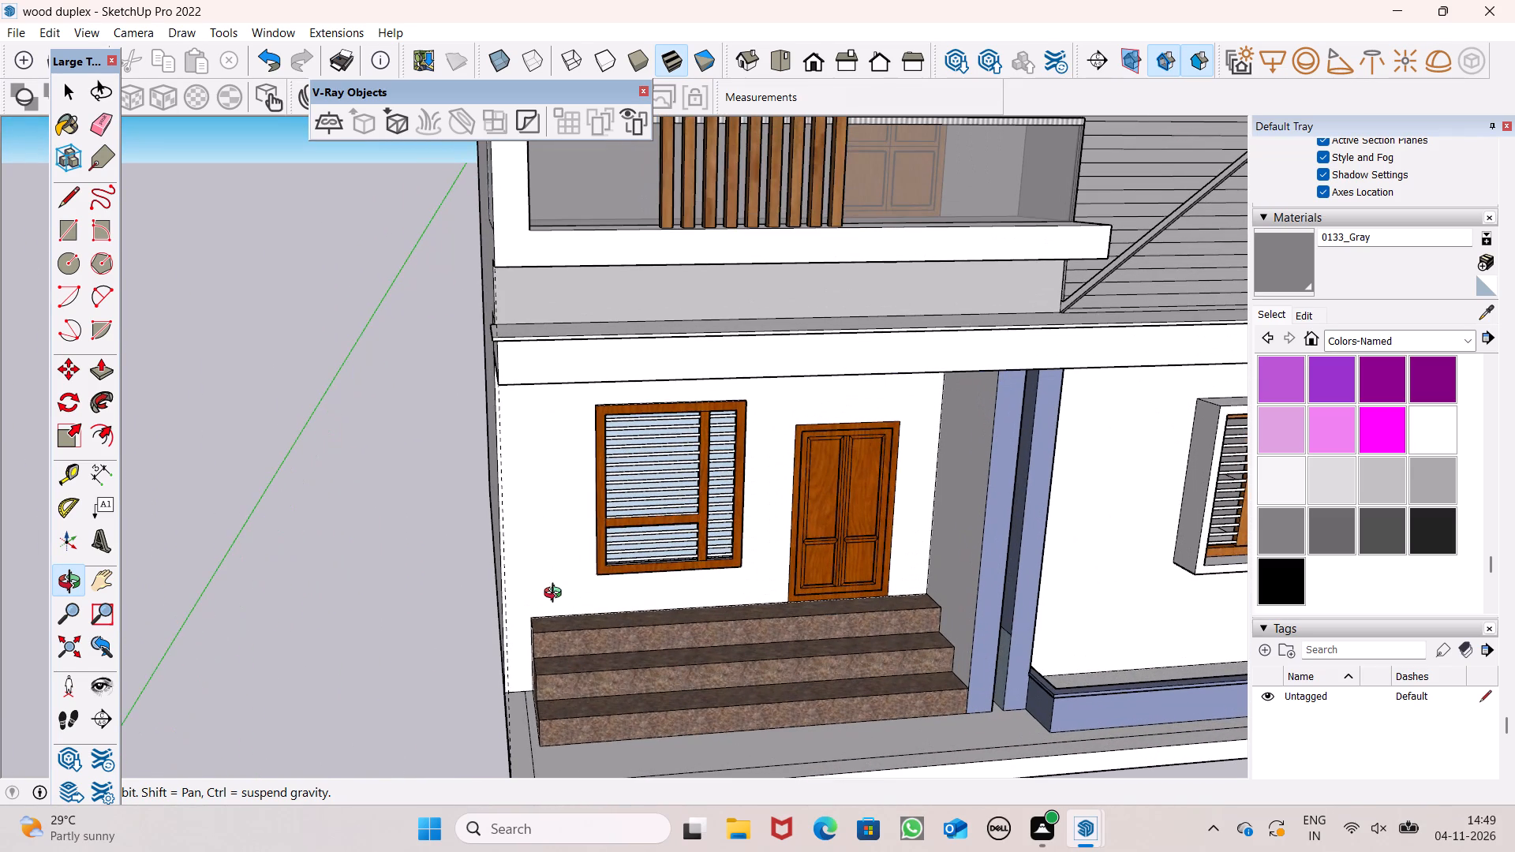
scroll(555, 596, "down", 1)
left_click_drag(556, 600, 552, 651)
scroll(550, 635, "up", 3)
scroll(550, 635, "down", 1)
left_click_drag(548, 677, 548, 596, "shift")
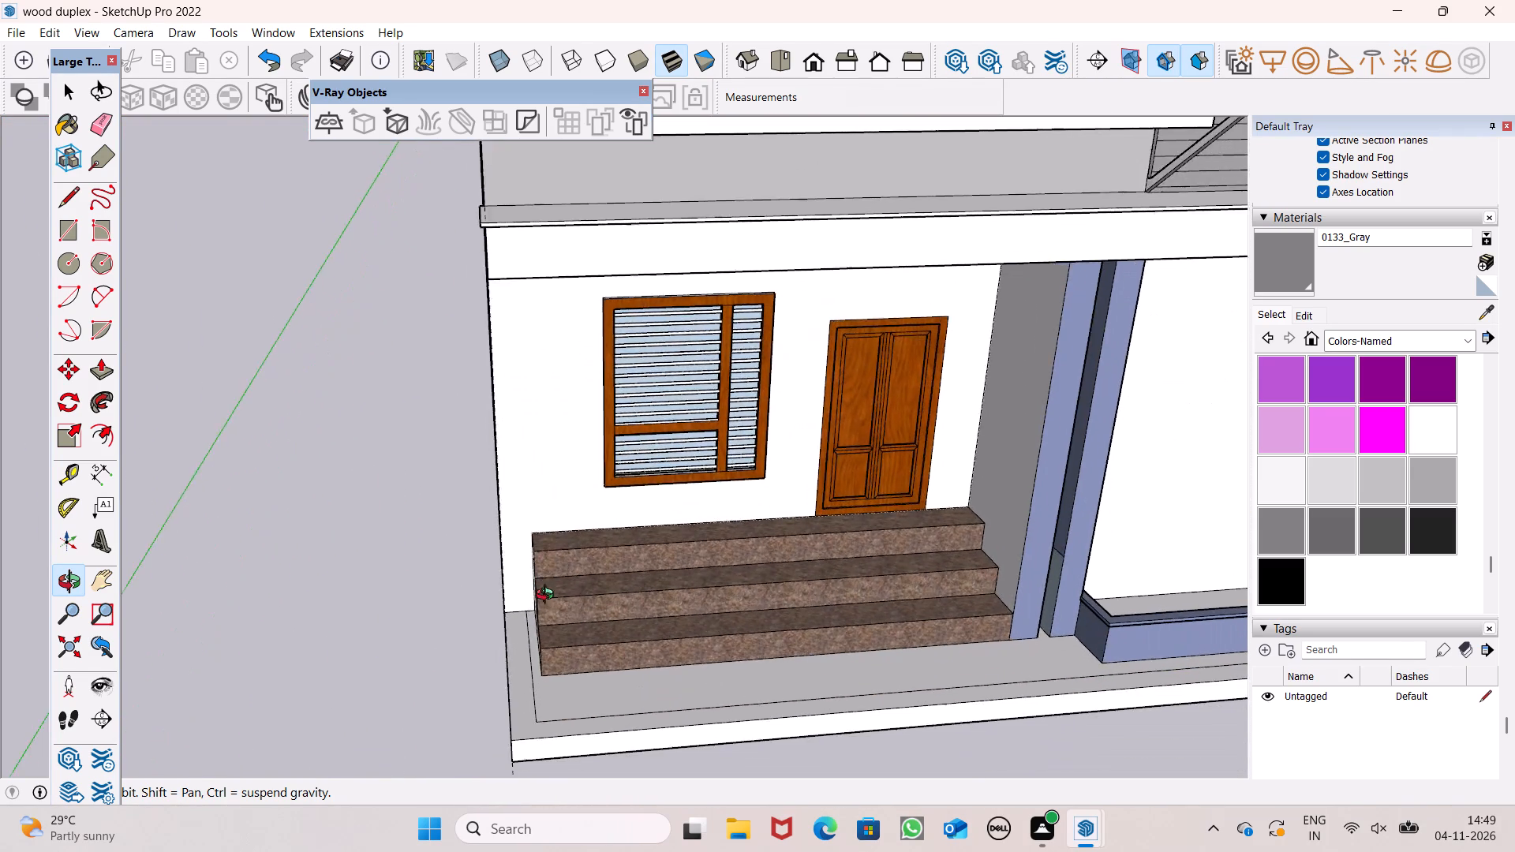
left_click_drag(548, 596, 548, 598, "shift")
left_click_drag(548, 596, 883, 624)
left_click_drag(815, 651, 555, 708)
left_click_drag(526, 700, 703, 652)
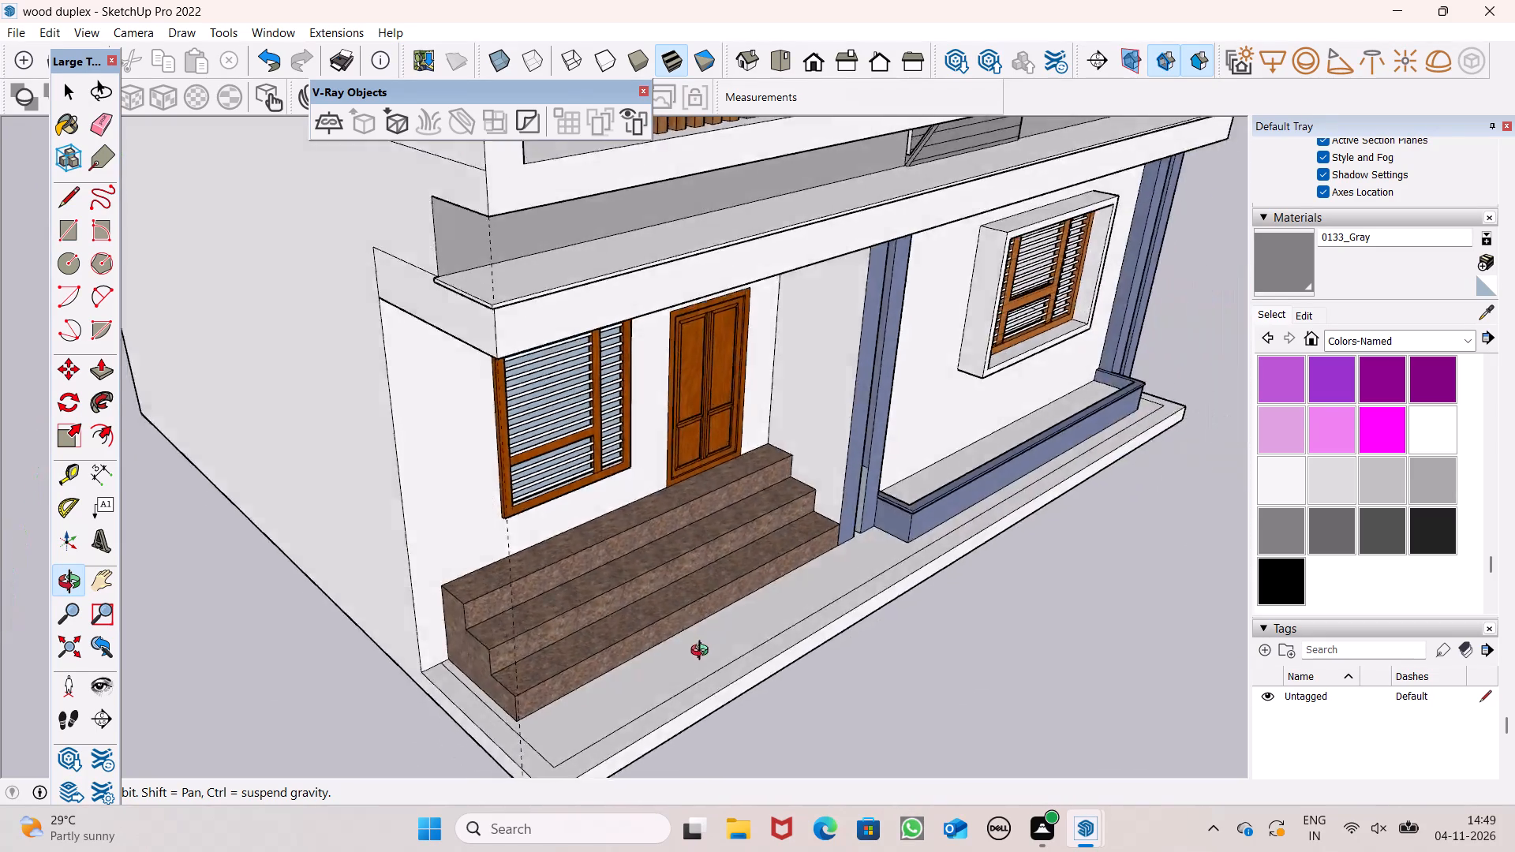
left_click_drag(703, 652, 544, 639)
left_click_drag(409, 692, 620, 614, "shift")
left_click_drag(620, 614, 512, 647)
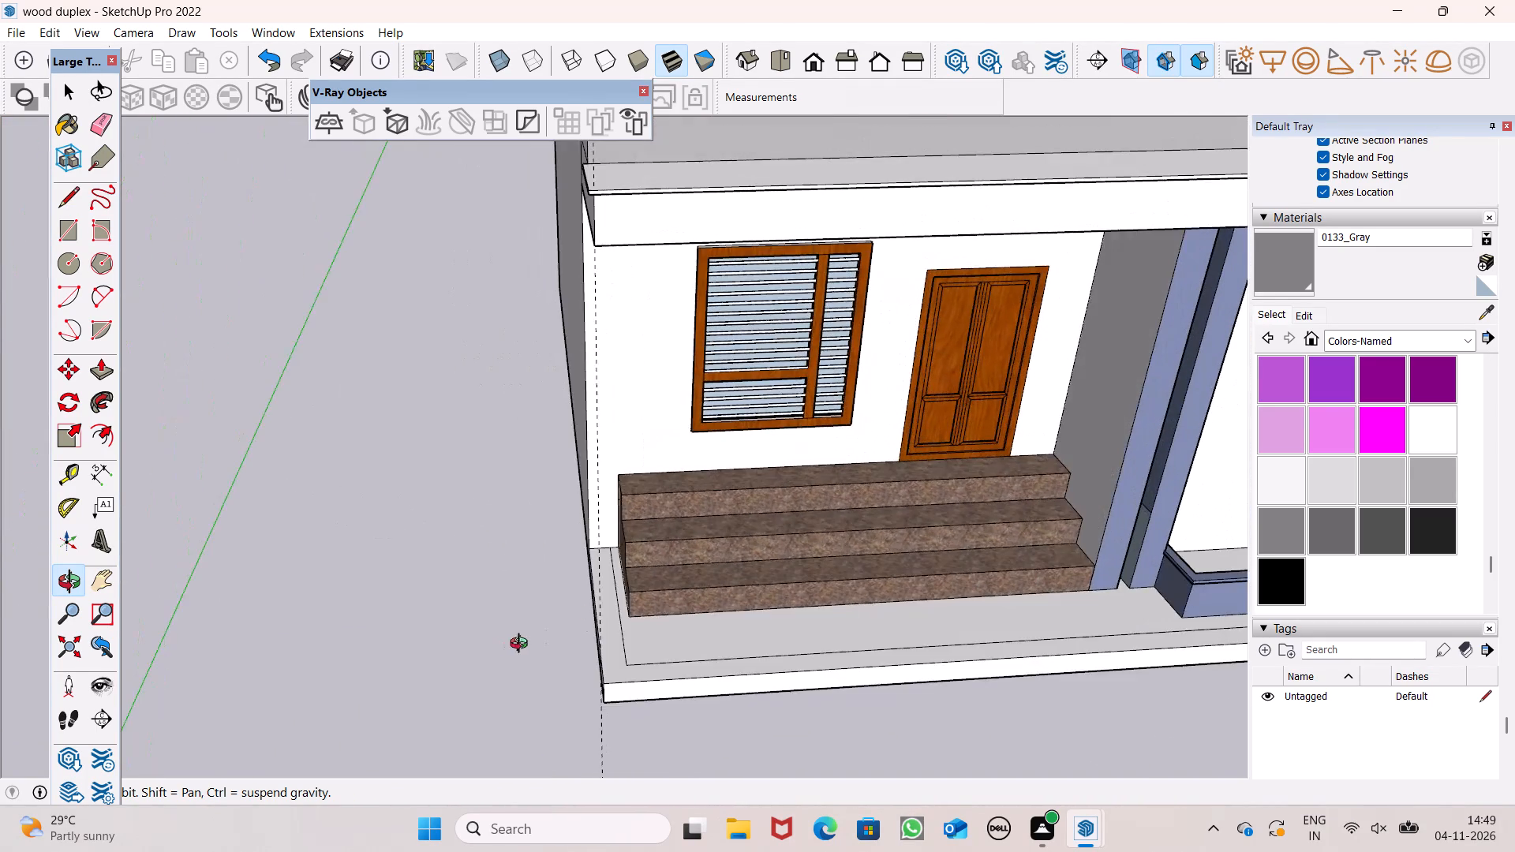
left_click_drag(591, 608, 564, 664, "shift")
left_click_drag(564, 665, 557, 671, "shift")
Place a vertical guide 1.5' in from the corner edge on the front face of the slab above the ground-floor window.
key("t")
scroll(583, 322, "up", 5)
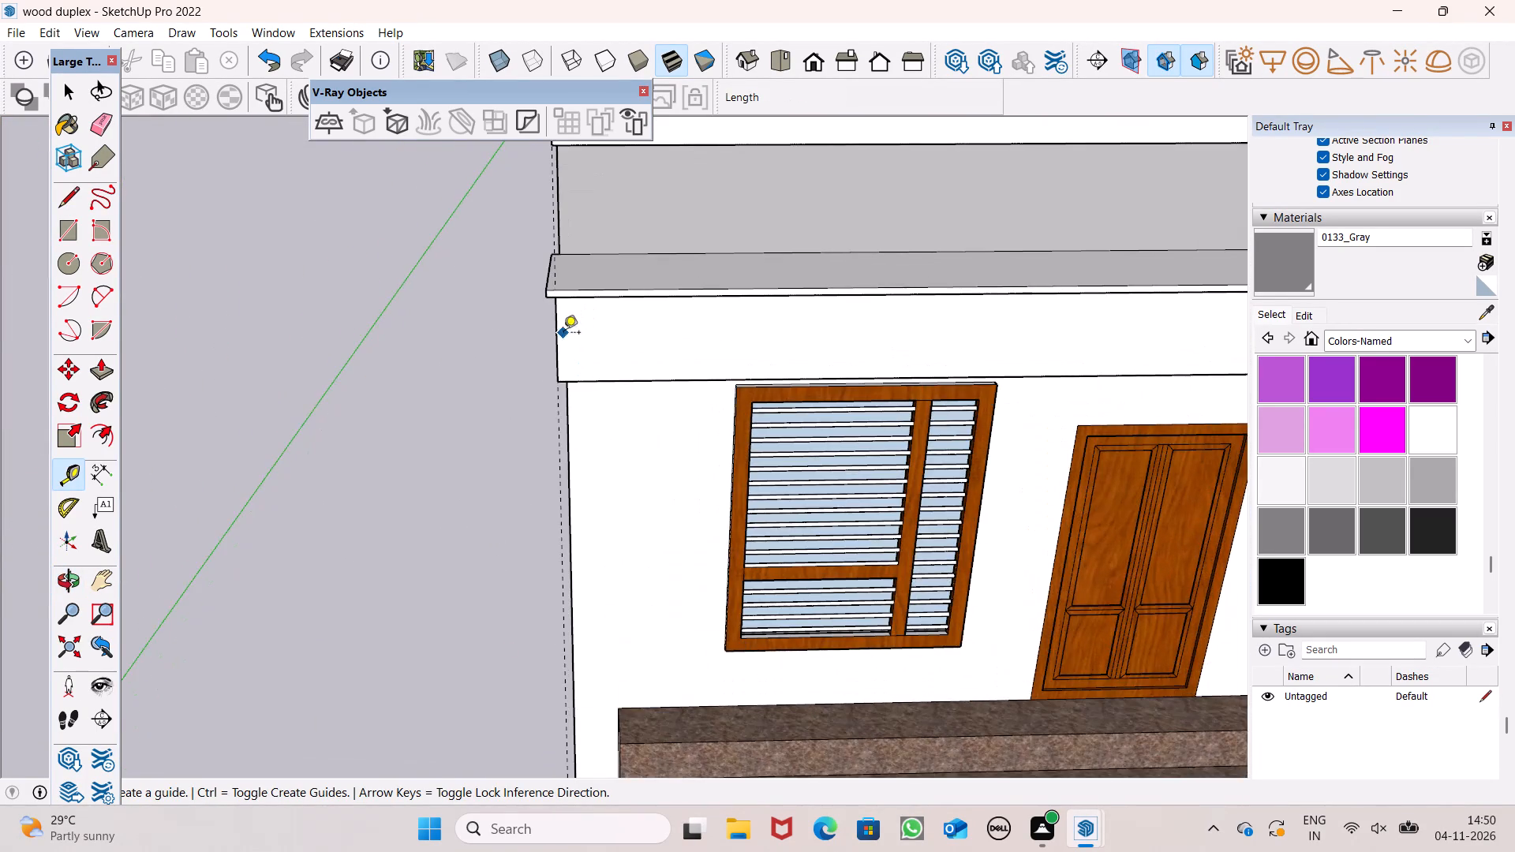
scroll(561, 346, "up", 13)
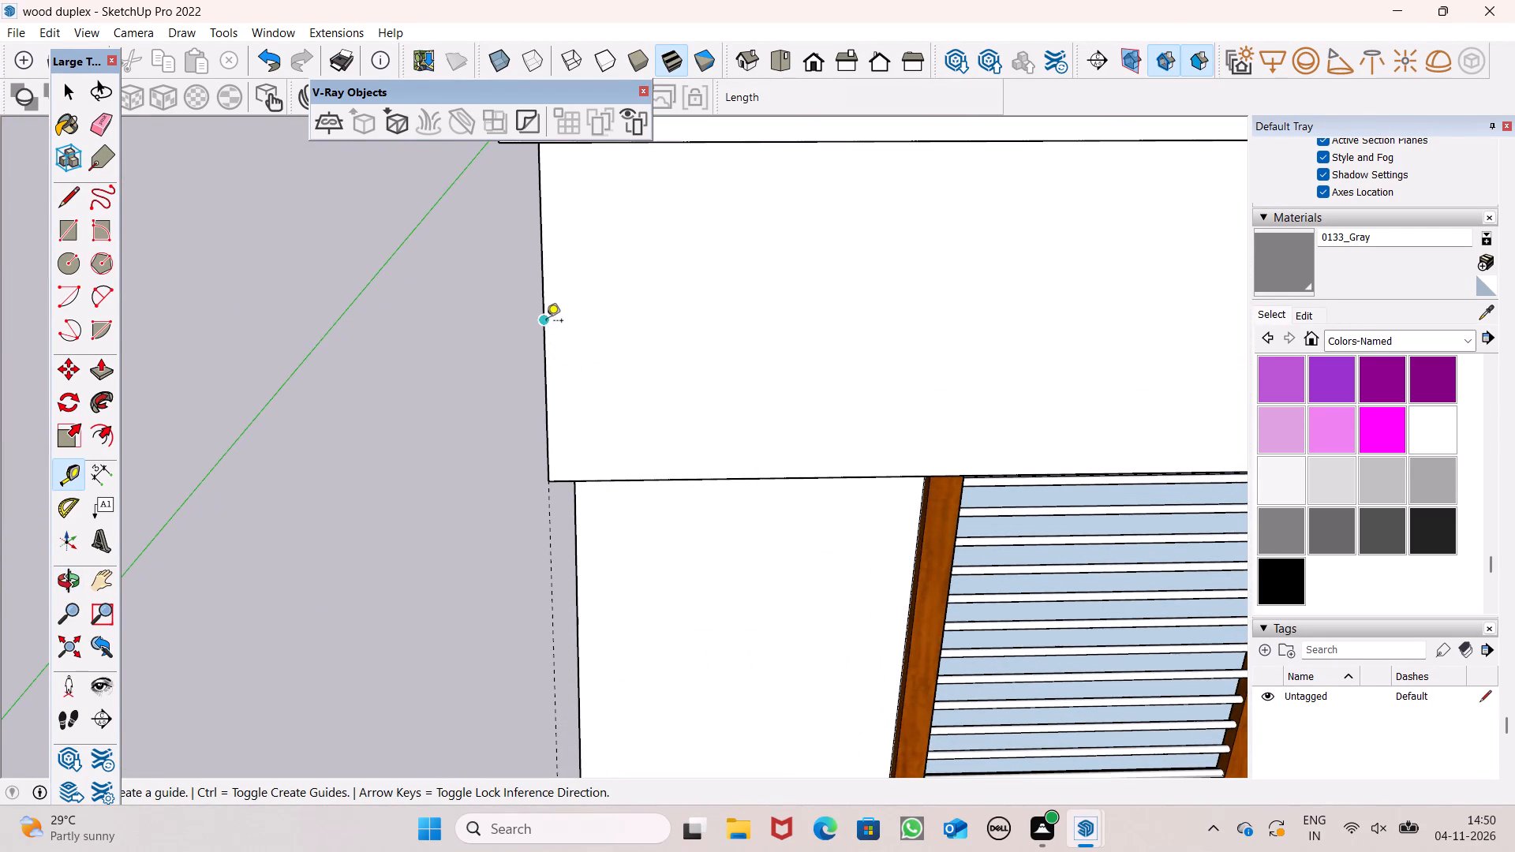
left_click(541, 318)
scroll(541, 318, "down", 7)
scroll(641, 305, "down", 5)
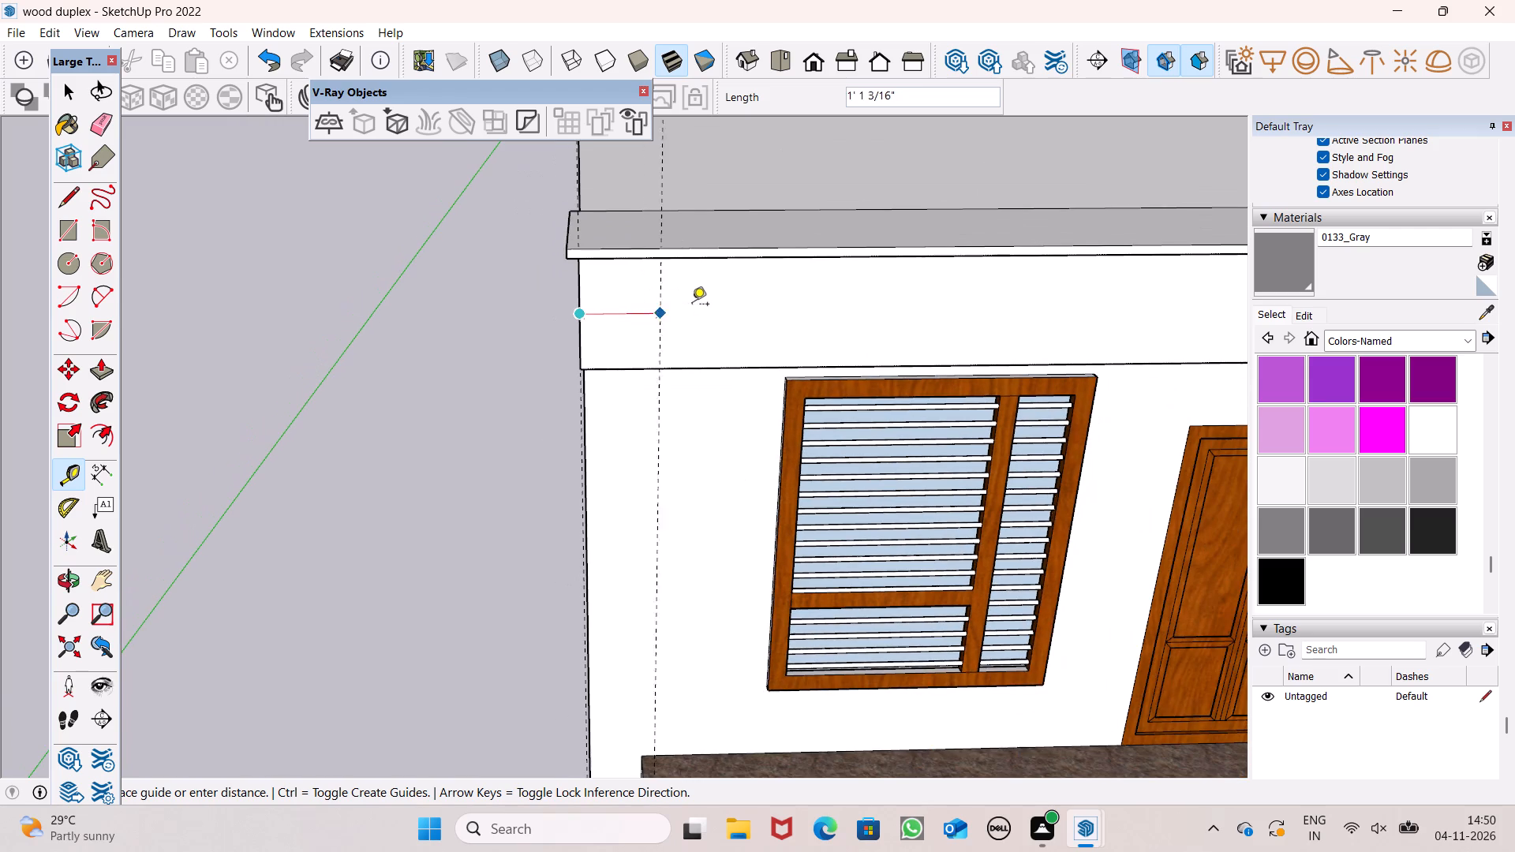
type("1.5'")
key("Return")
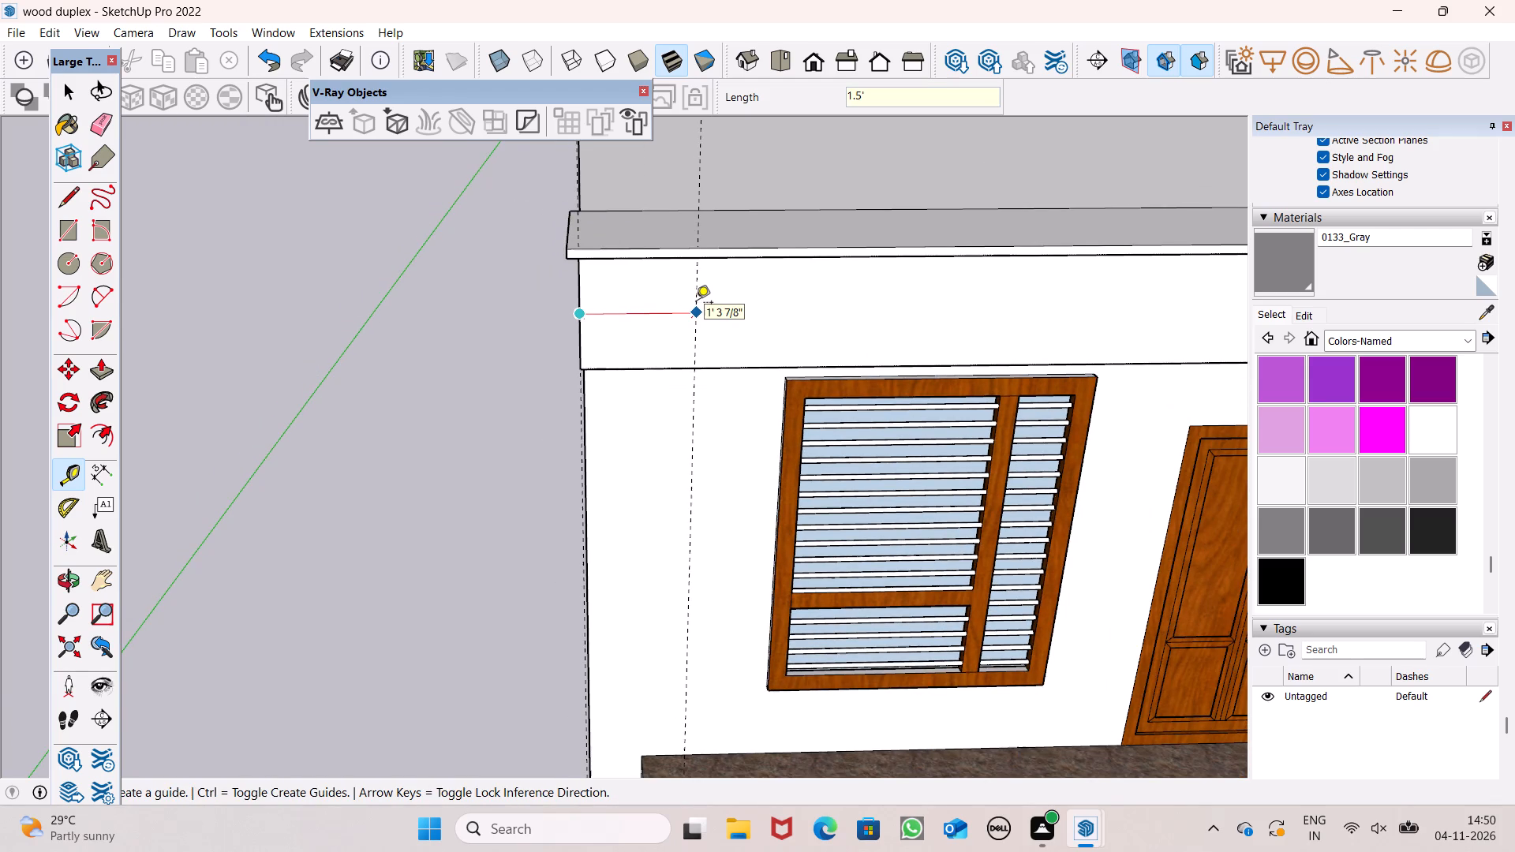
Draw a vertical line about 1' 3 3/4" long along the offset guide, across the slab's front face to its bottom edge.
scroll(696, 304, "down", 5)
key("o")
left_click_drag(686, 474, 653, 387)
left_click_drag(669, 512, 660, 428, "shift")
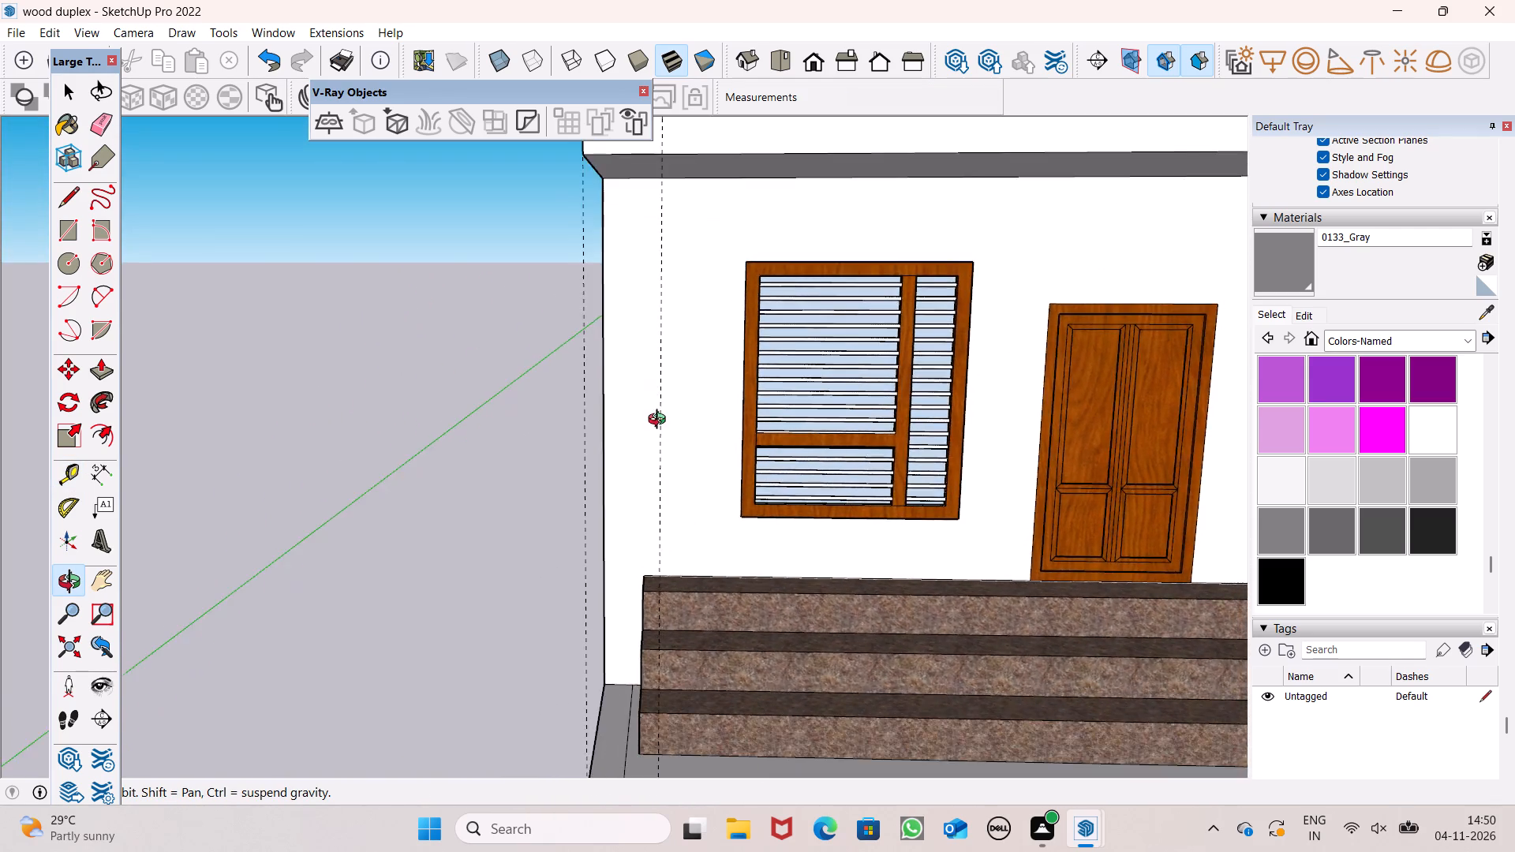
scroll(660, 421, "down", 5)
left_click_drag(673, 433, 1035, 525)
scroll(775, 265, "up", 8)
left_click(736, 296, "shift")
left_click_drag(737, 290, 746, 249)
key("l")
scroll(743, 175, "up", 1)
scroll(743, 175, "down", 1)
scroll(743, 175, "up", 20)
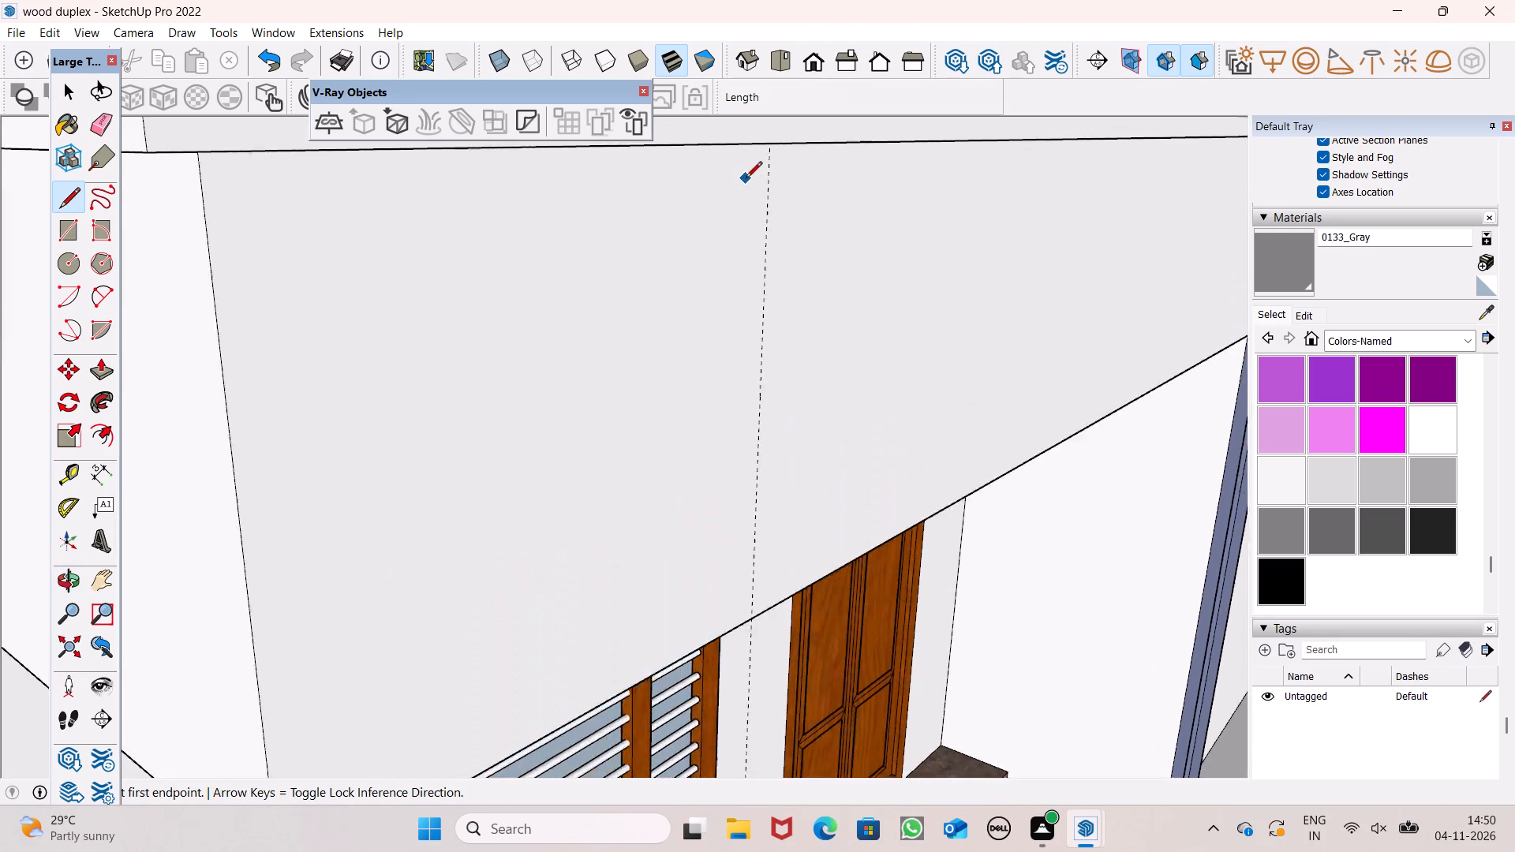
scroll(746, 179, "up", 8)
scroll(745, 187, "down", 16)
key("o")
left_click_drag(761, 286, 780, 247)
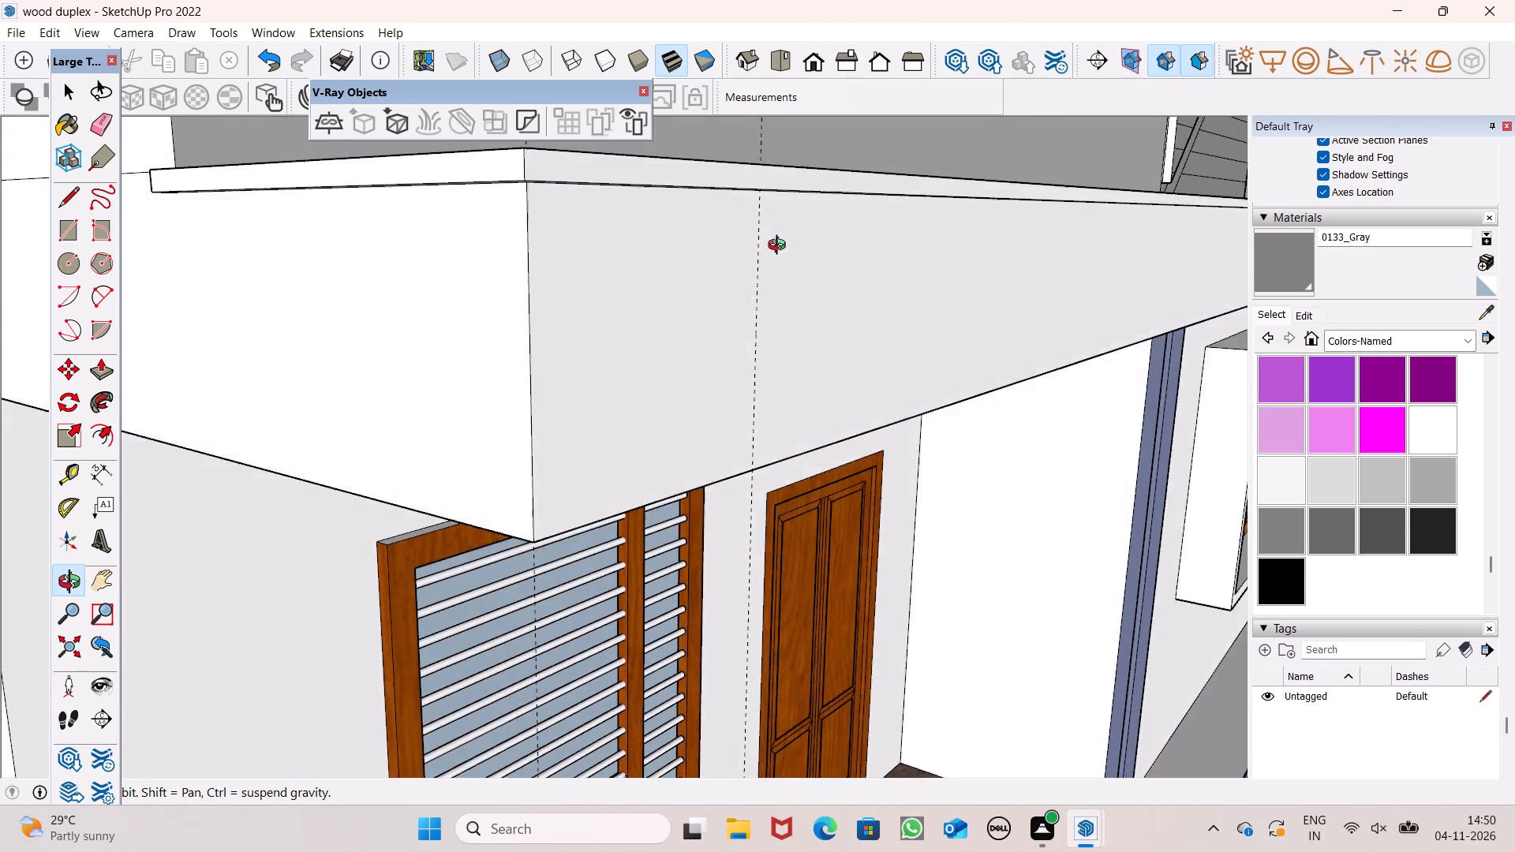
left_click_drag(780, 247, 785, 205)
scroll(776, 198, "up", 8)
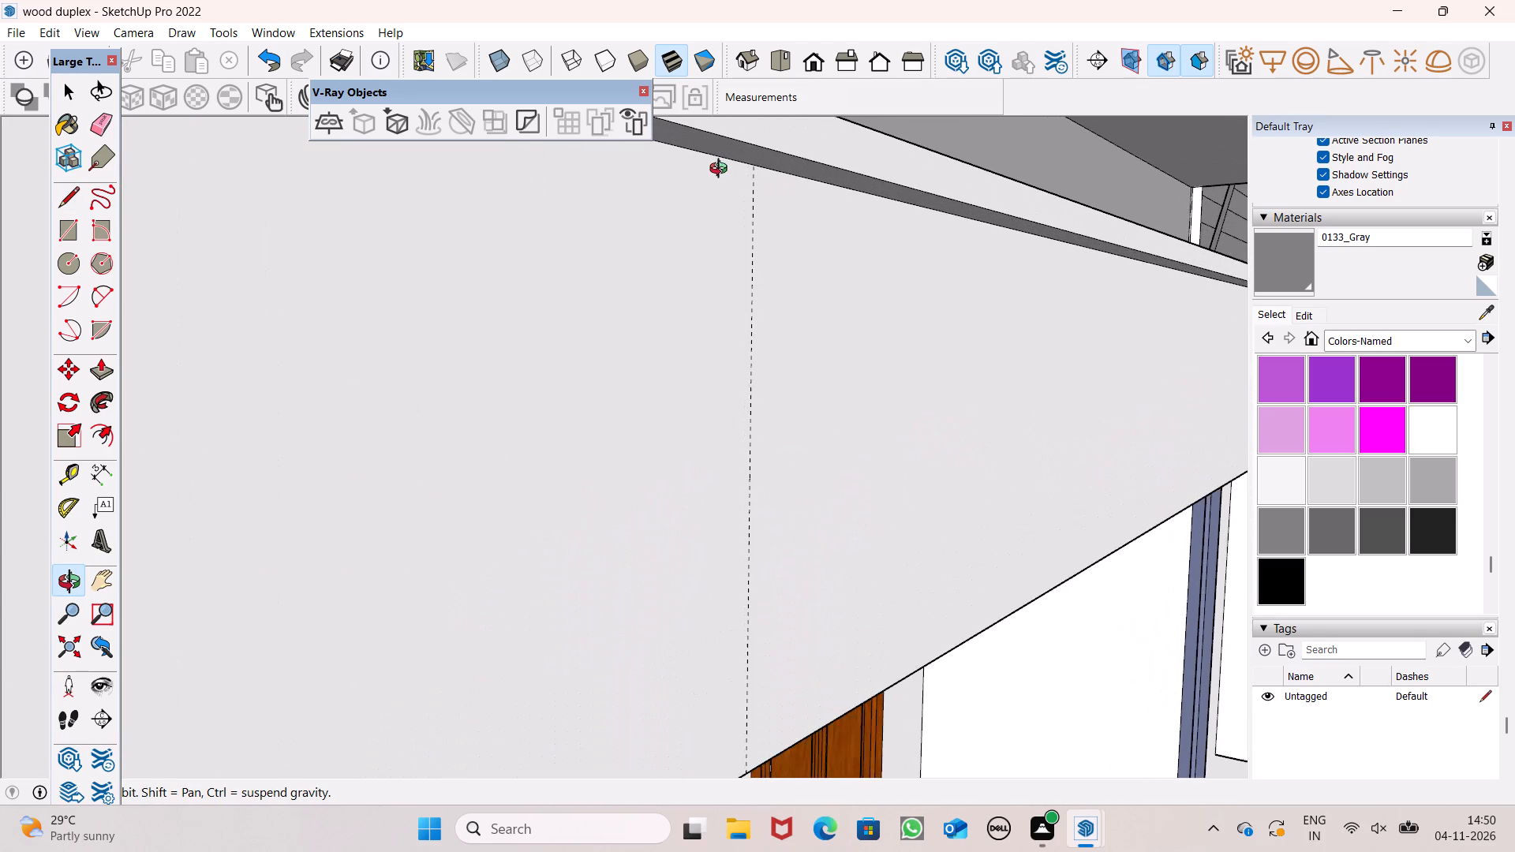
scroll(722, 170, "down", 3)
key("l")
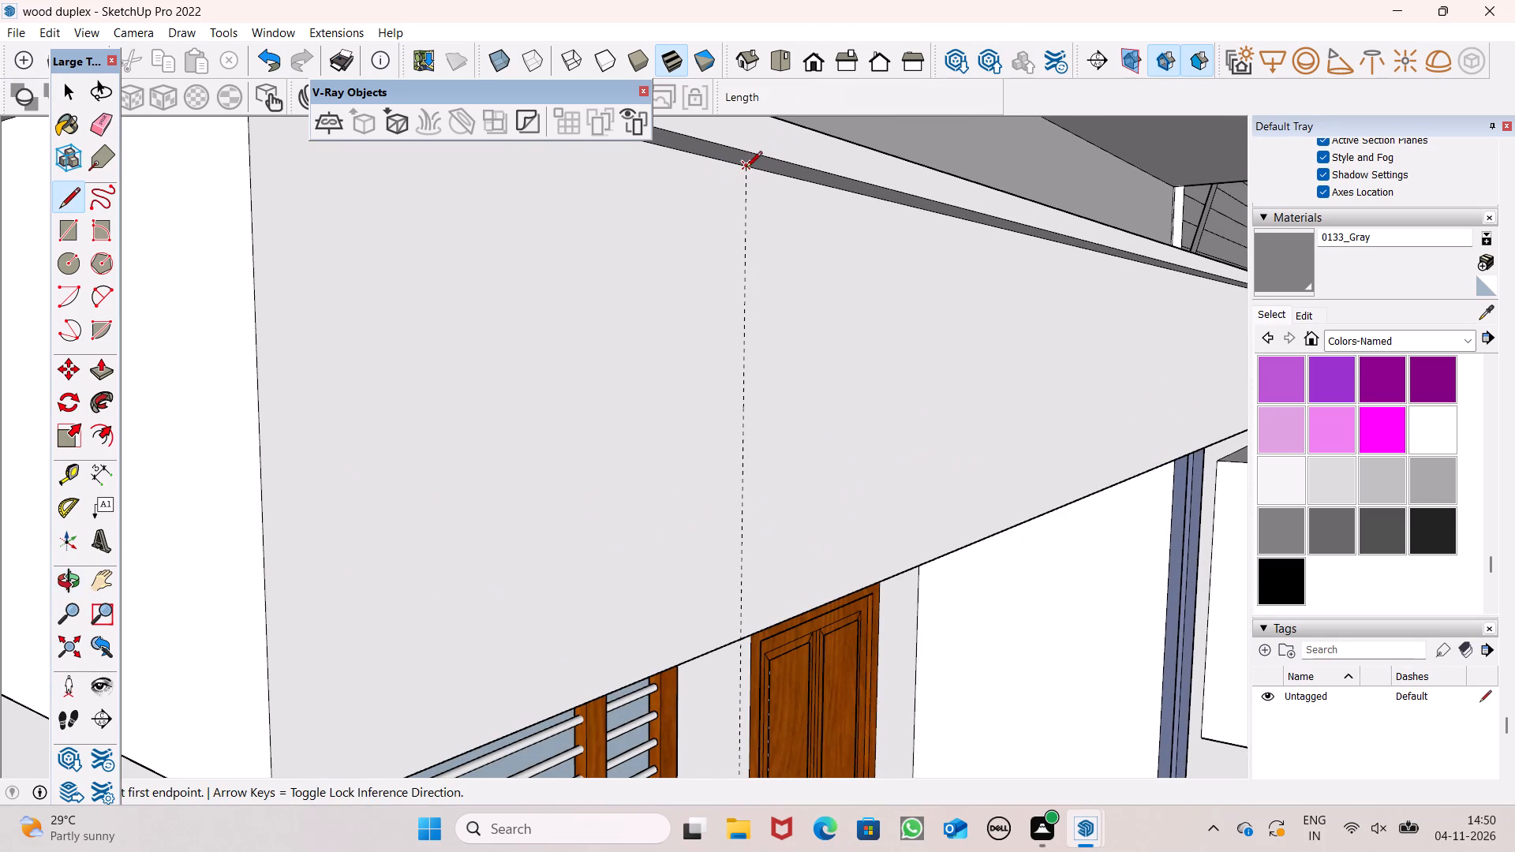
left_click(746, 169)
scroll(746, 169, "down", 4)
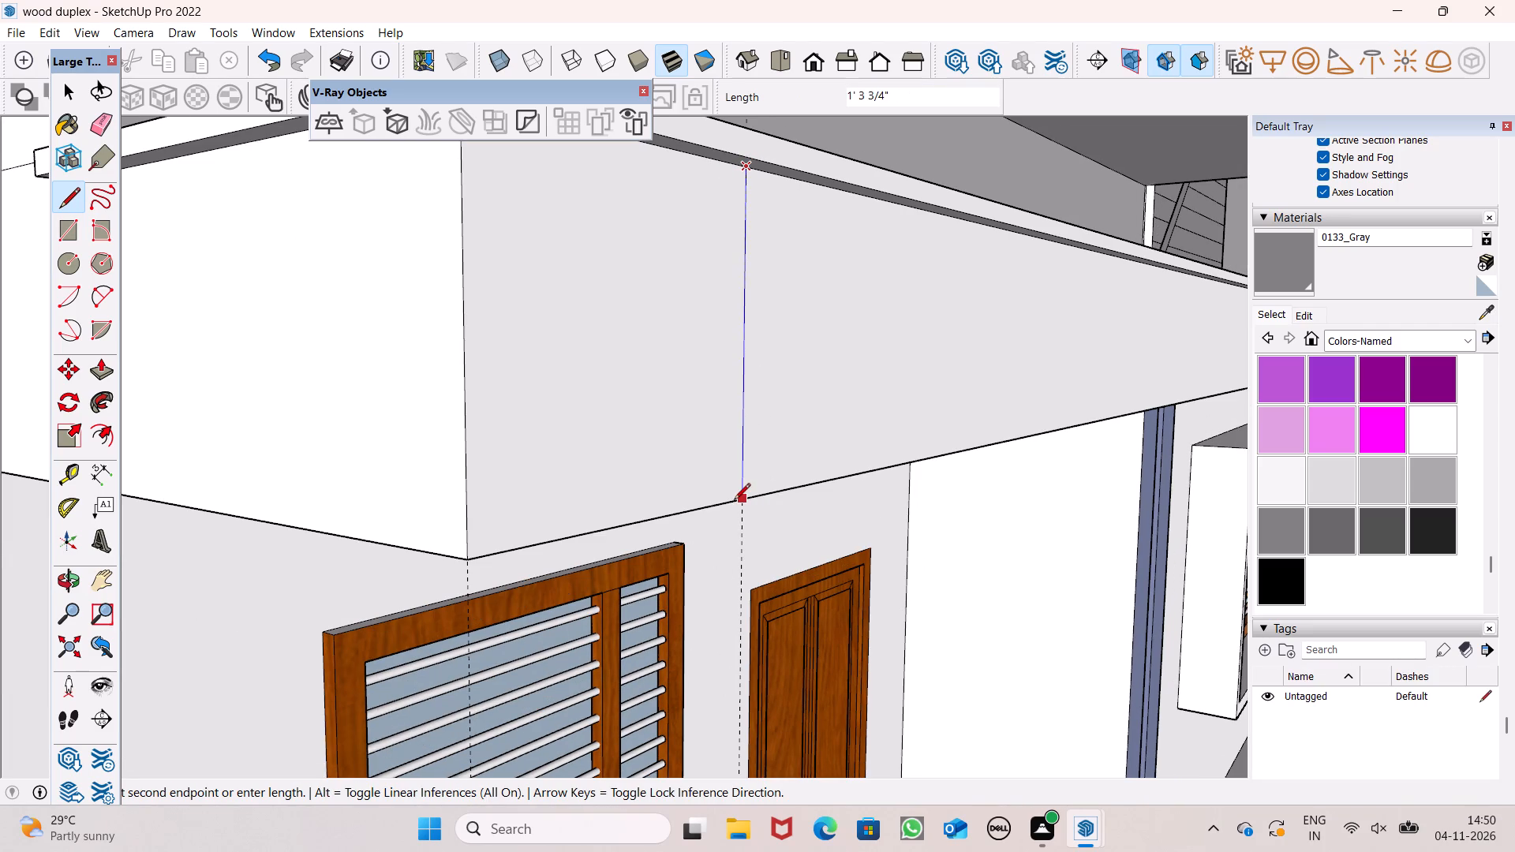
scroll(741, 495, "down", 4)
left_click(741, 495)
left_click(741, 503)
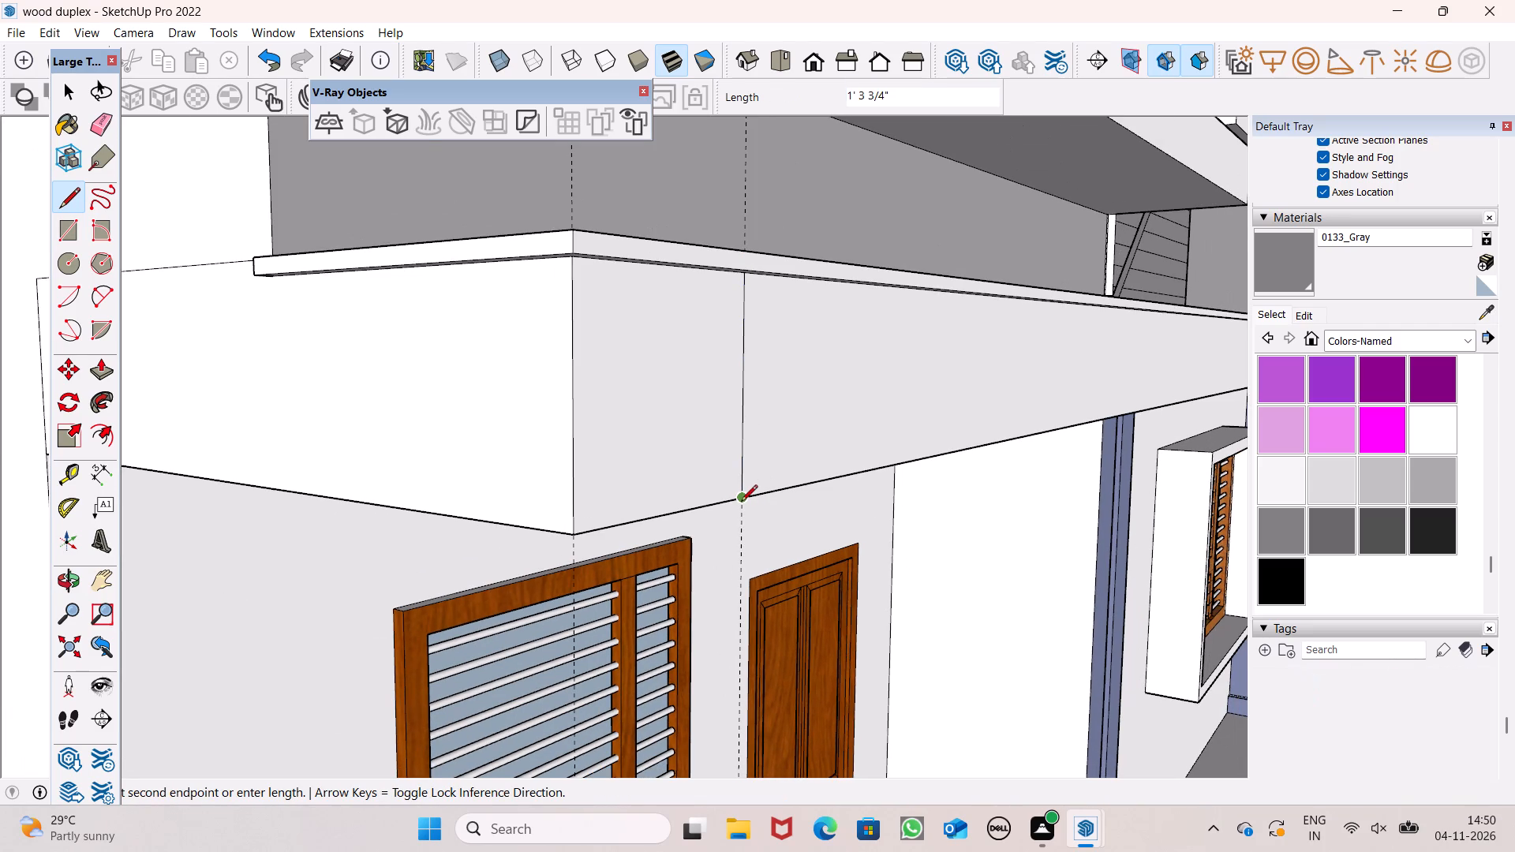
scroll(741, 503, "down", 15)
key("space")
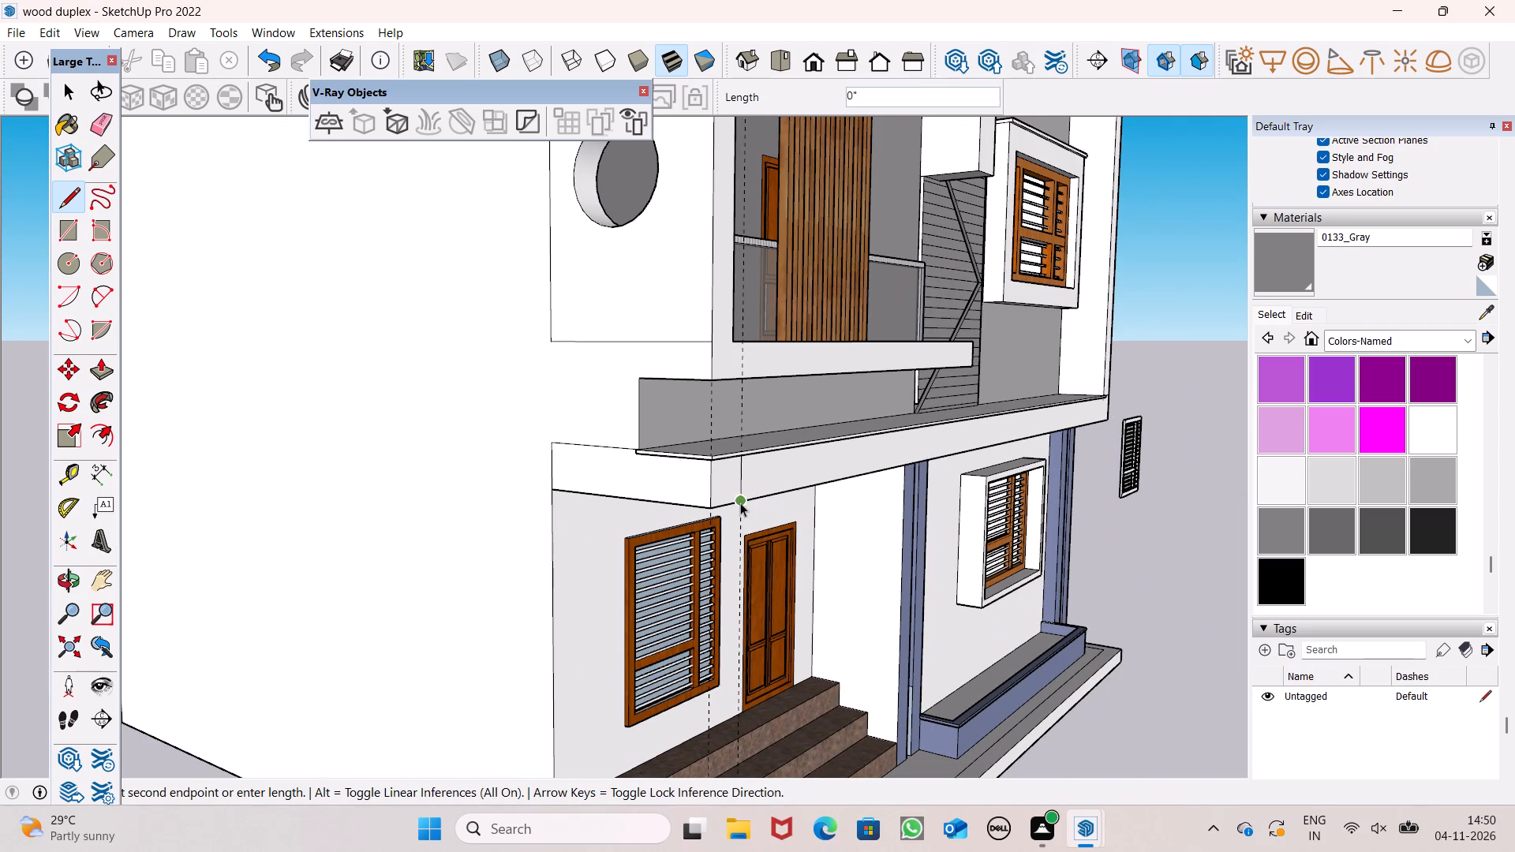
Draw a 13' by 1' 6" vertical rectangle from the slab's bottom front corner down to the floor beside the steps.
key("o")
left_click_drag(713, 671, 721, 489, "shift")
left_click_drag(721, 488, 550, 594)
left_click_drag(546, 596, 645, 509, "shift")
left_click_drag(639, 520, 623, 532)
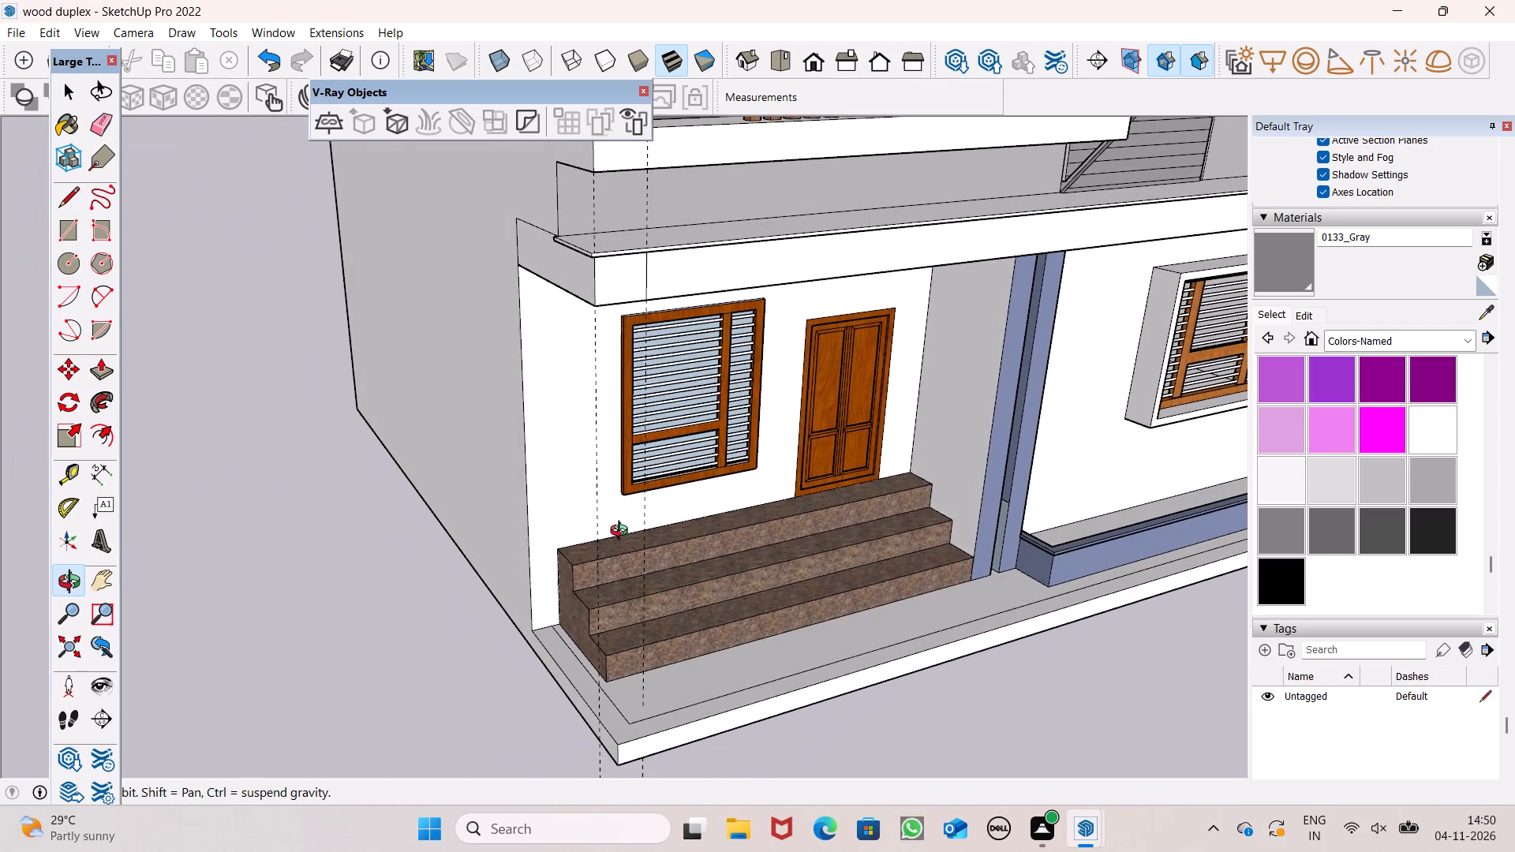
left_click(623, 532)
left_click_drag(615, 510, 627, 527, "shift")
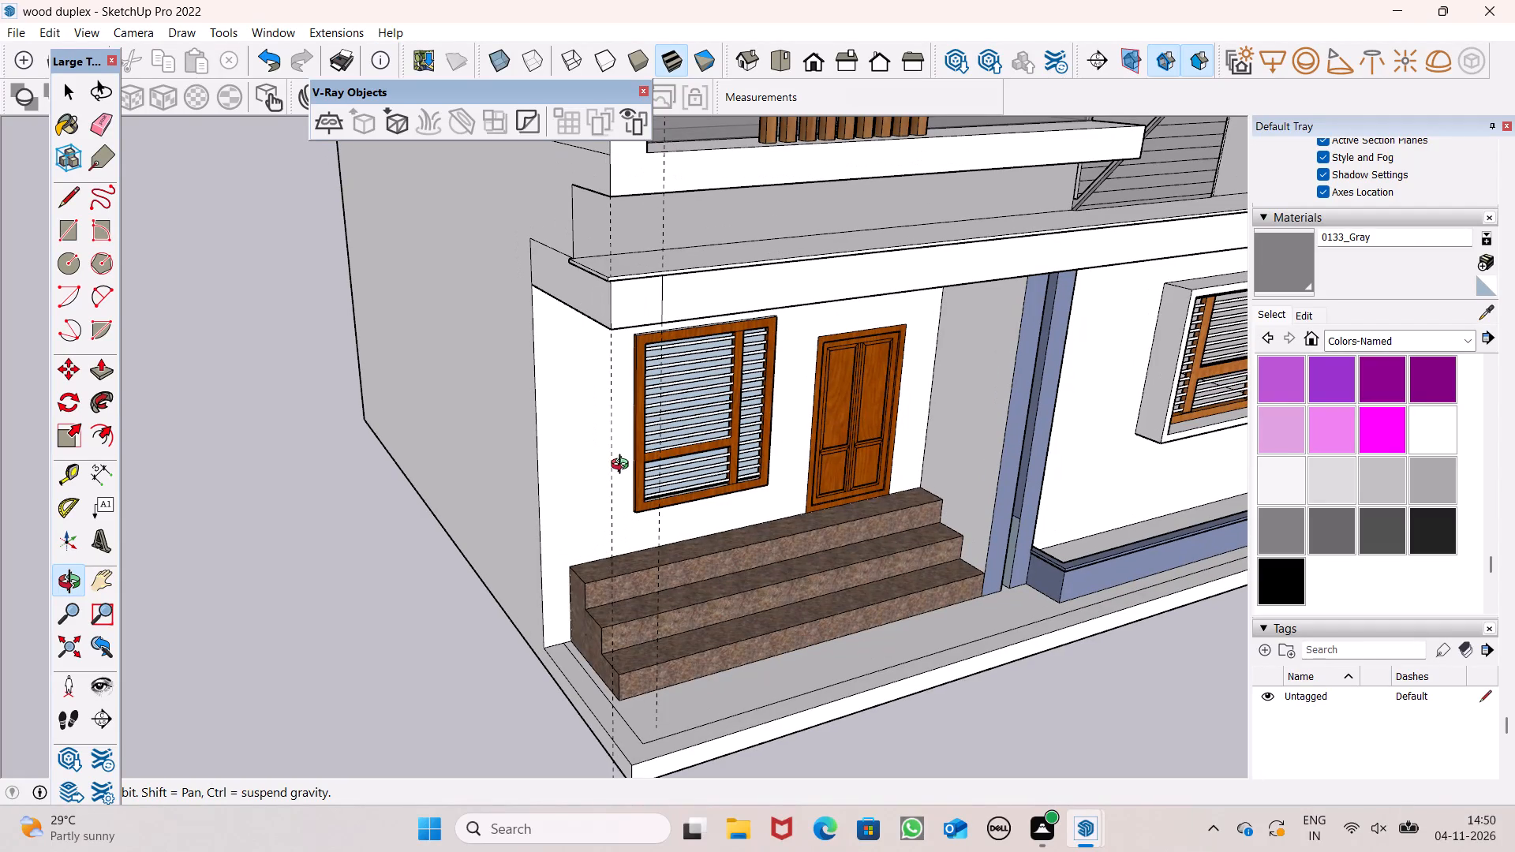
key("r")
scroll(615, 291, "up", 16)
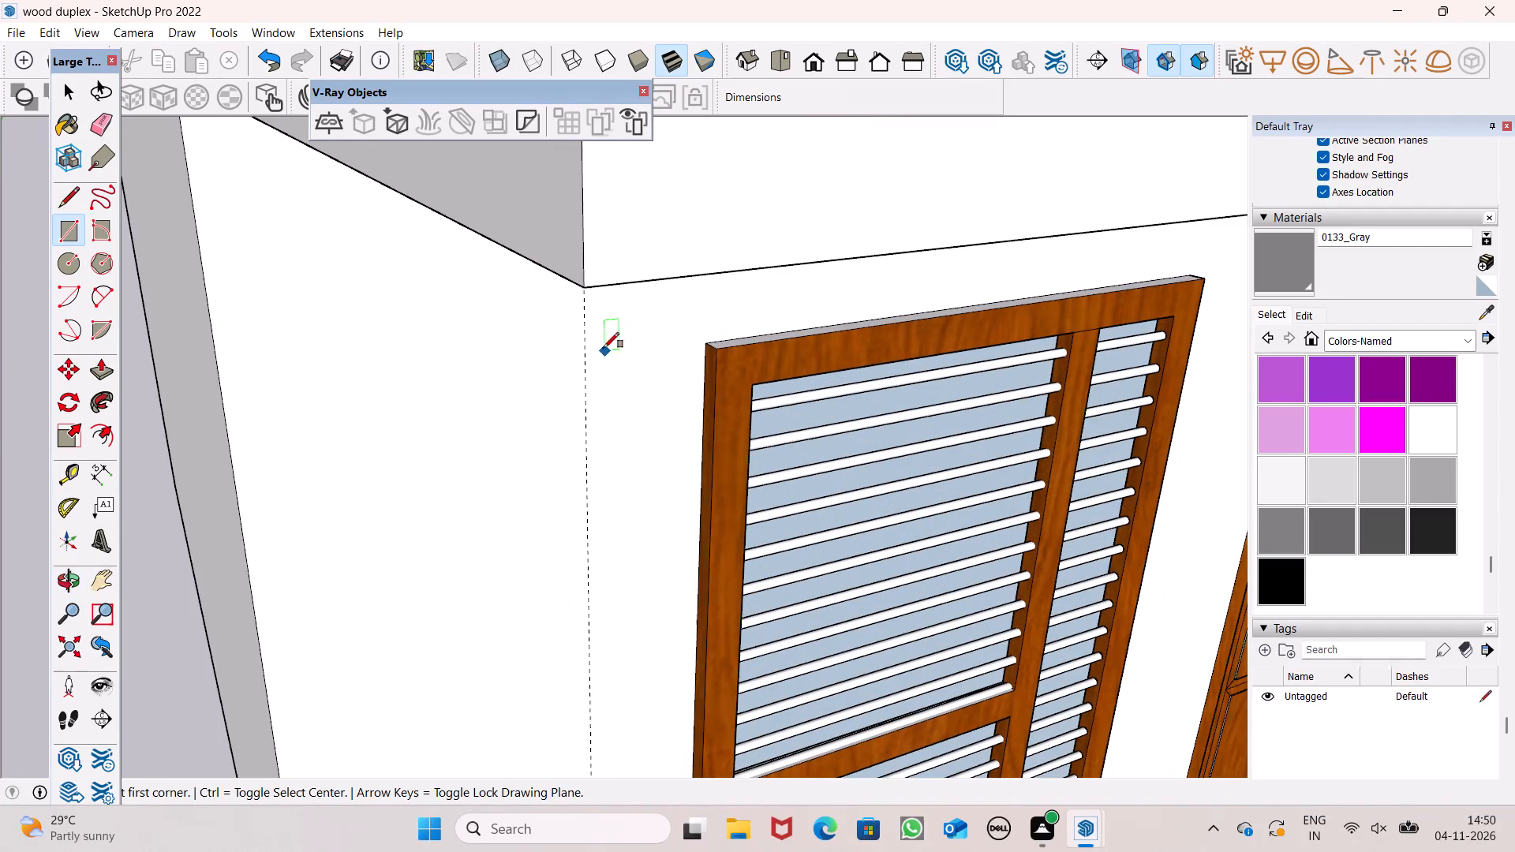
left_click(589, 285)
scroll(589, 285, "down", 12)
scroll(589, 285, "up", 1)
scroll(589, 285, "down", 20)
scroll(615, 334, "down", 4)
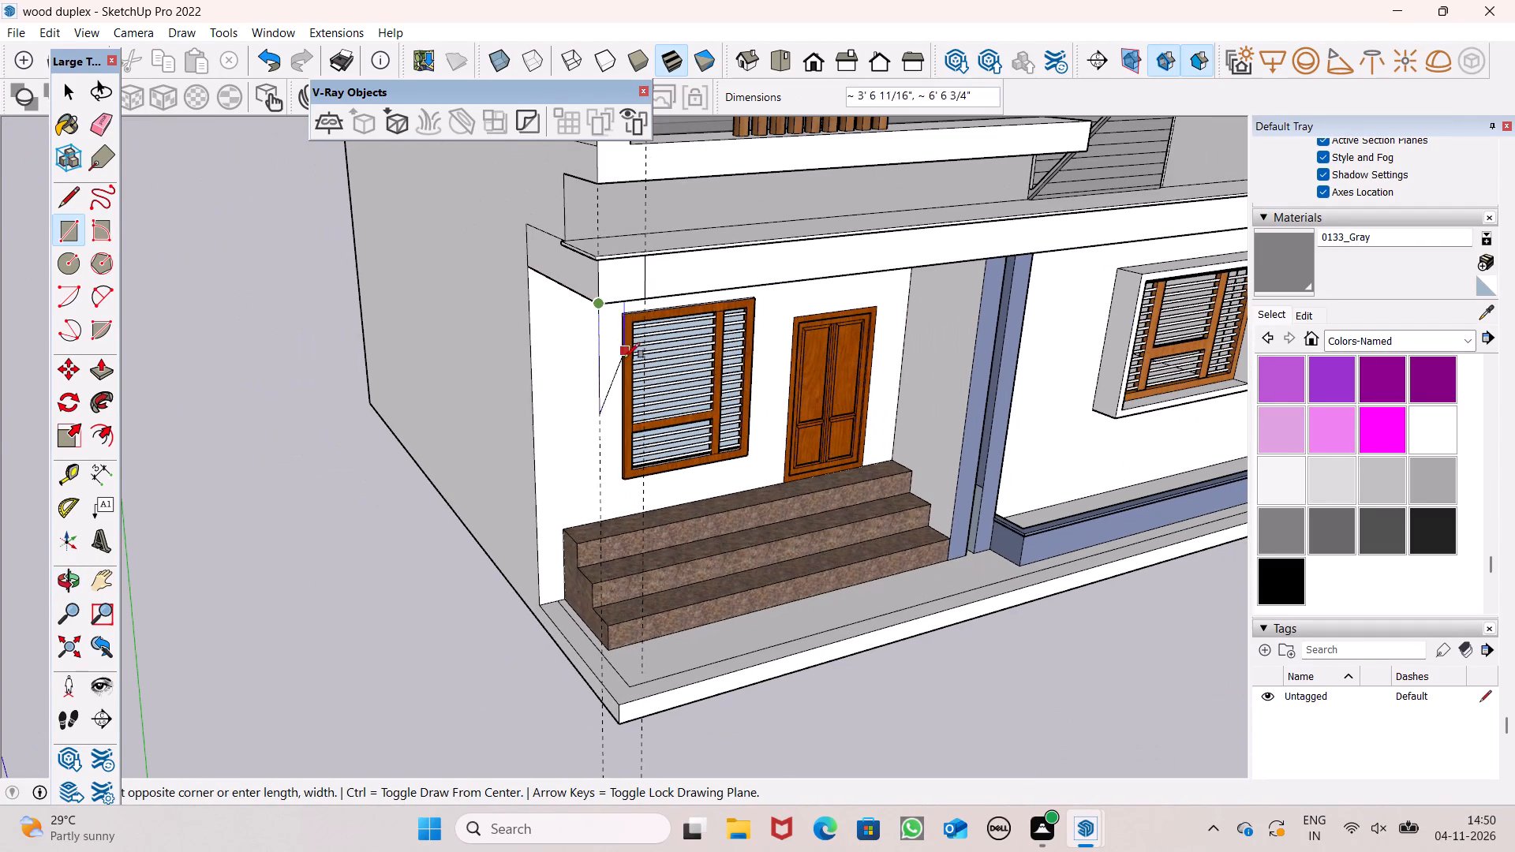
scroll(657, 671, "up", 10)
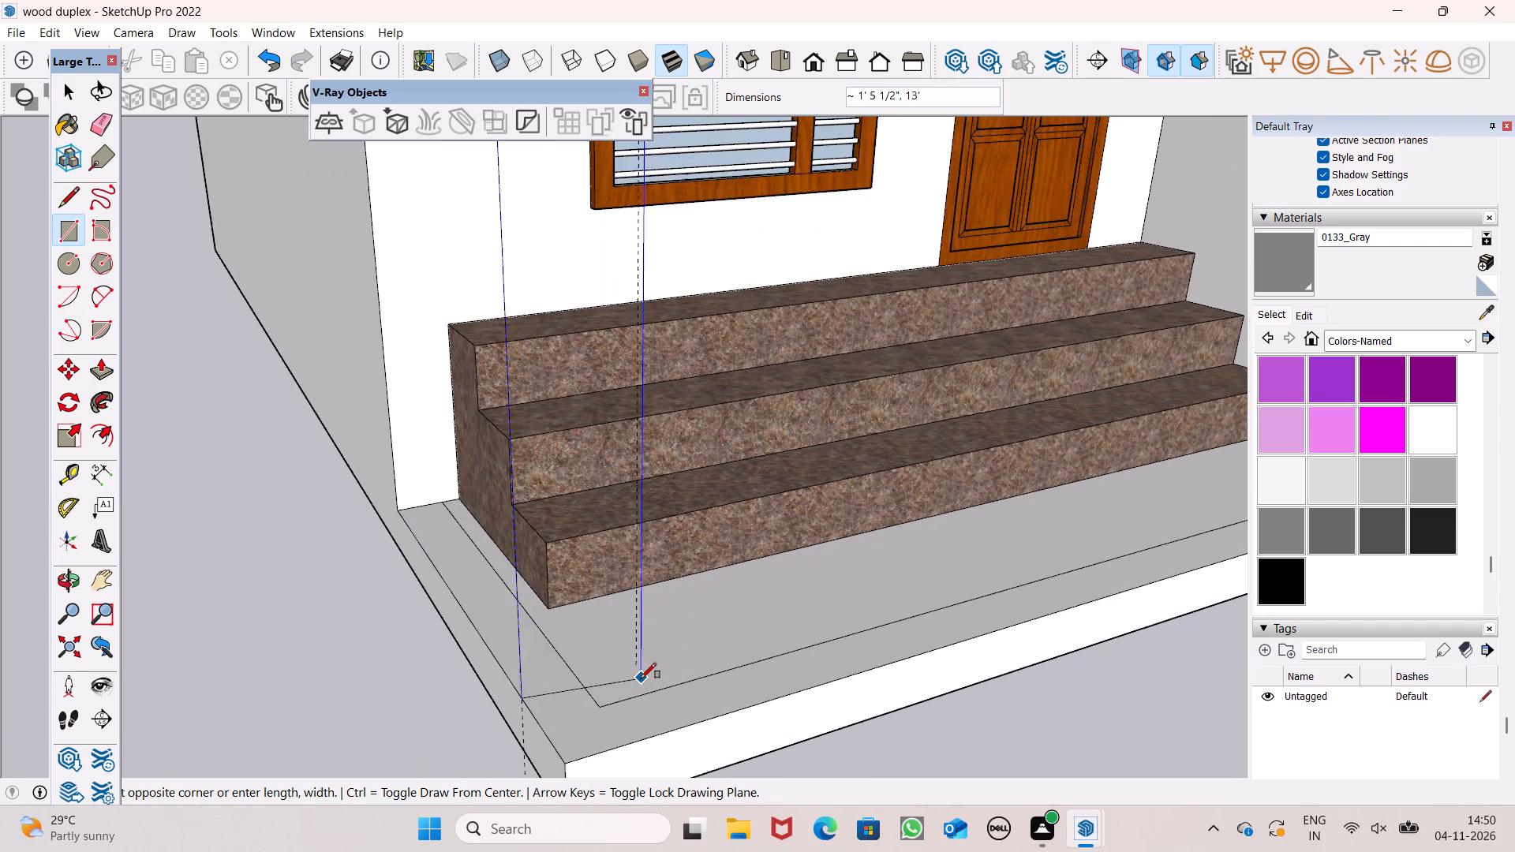
scroll(641, 678, "up", 8)
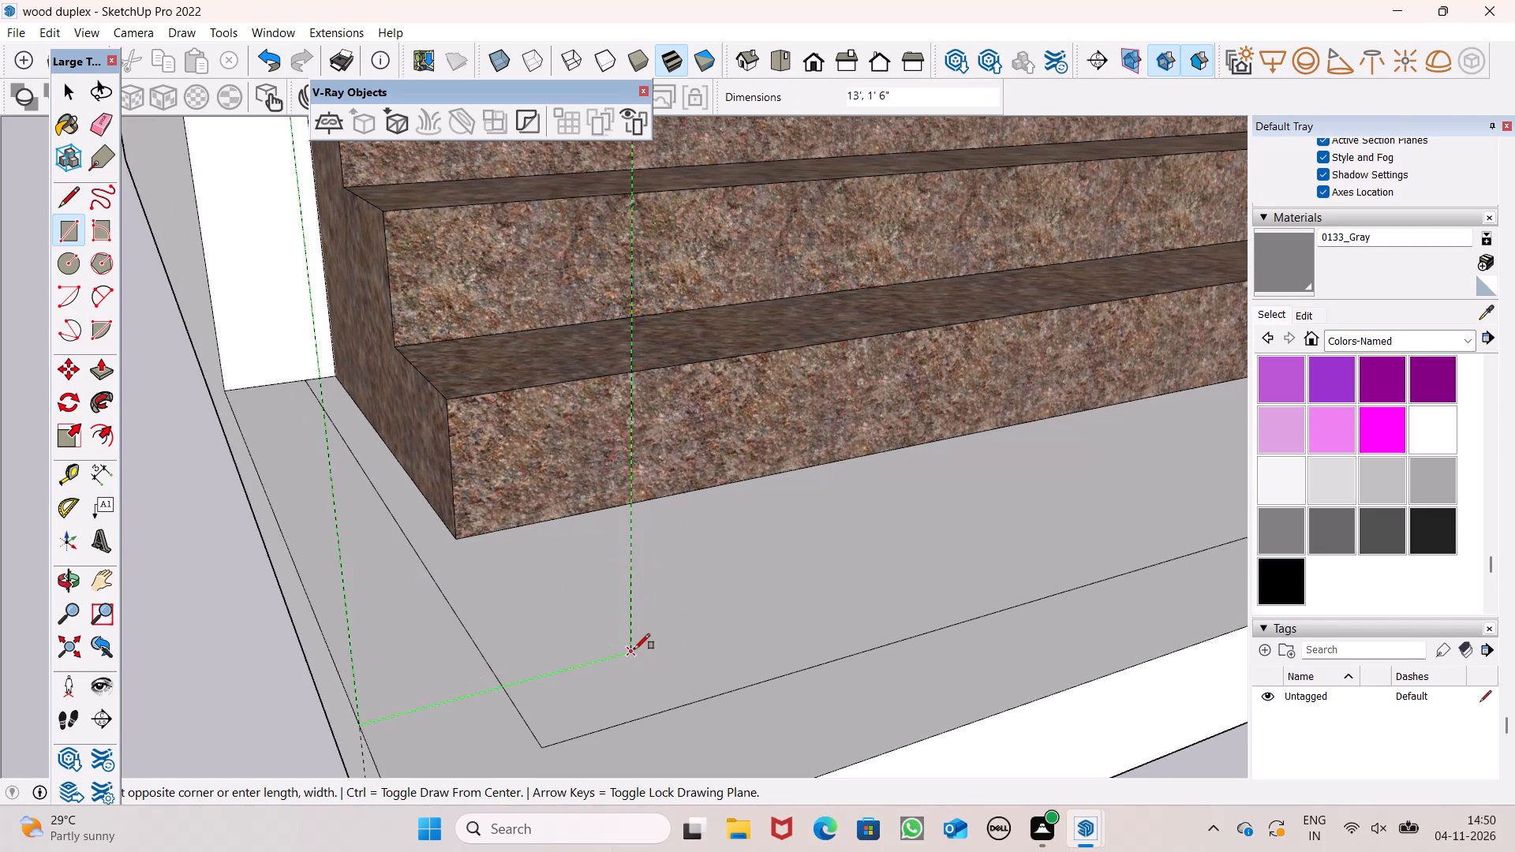
left_click(634, 649)
key("space")
Delete the side face that closes the gap between the house wall and the new corner rectangle beside the steps.
type("o")
scroll(732, 510, "down", 5)
scroll(732, 510, "up", 1)
scroll(731, 511, "down", 1)
left_click_drag(481, 600, 861, 642)
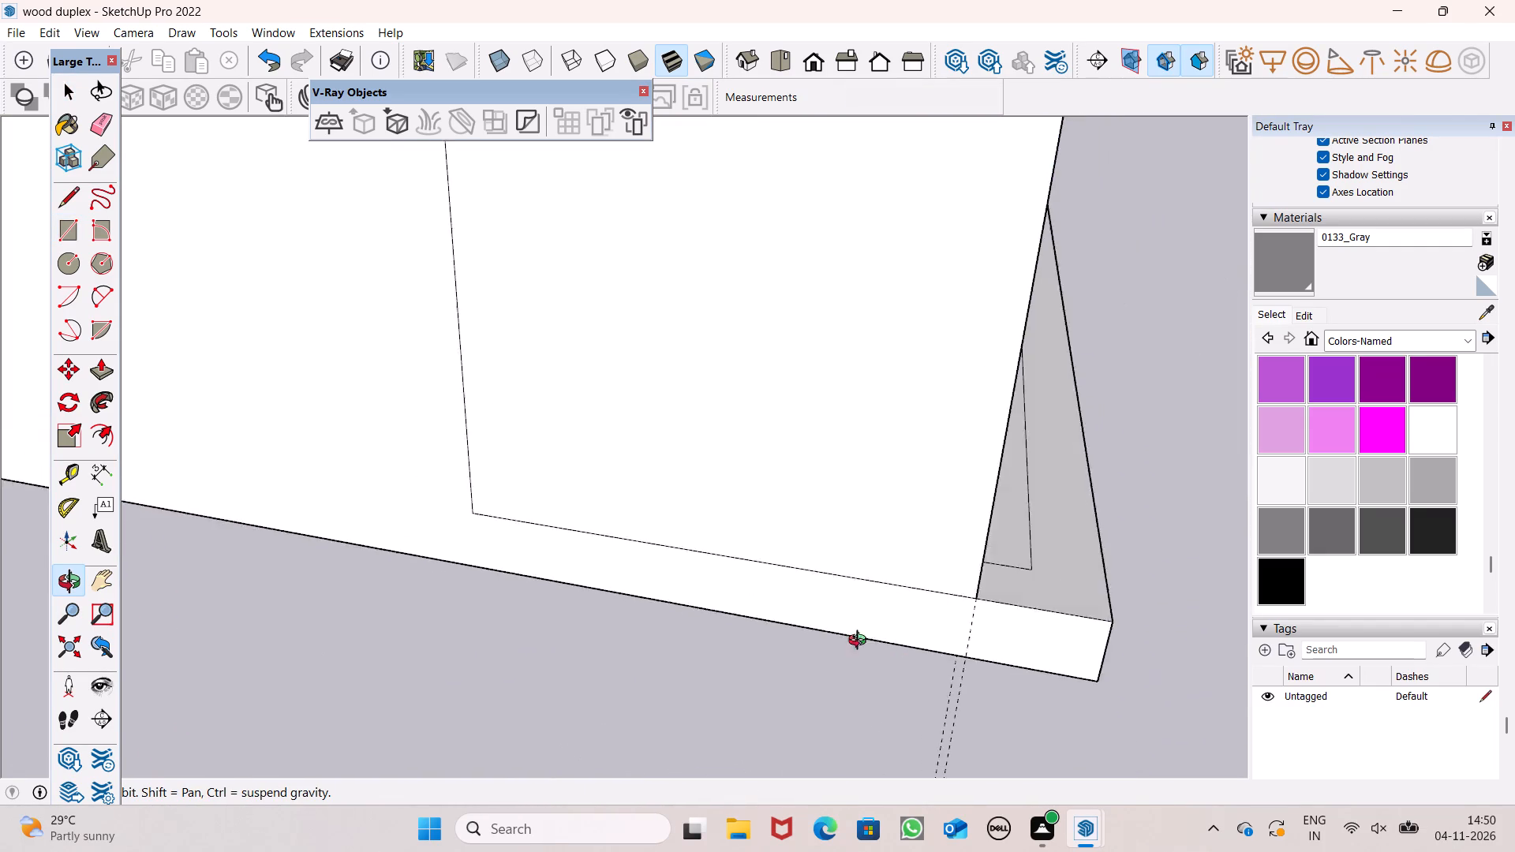
left_click_drag(861, 642, 903, 641)
scroll(800, 605, "down", 4)
left_click_drag(817, 625, 708, 682, "shift")
scroll(690, 658, "down", 5)
left_click_drag(718, 688, 683, 656)
scroll(678, 612, "down", 5)
left_click_drag(678, 611, 708, 738, "shift")
left_click_drag(707, 735, 693, 679)
key("space")
left_click(696, 570)
key("Delete")
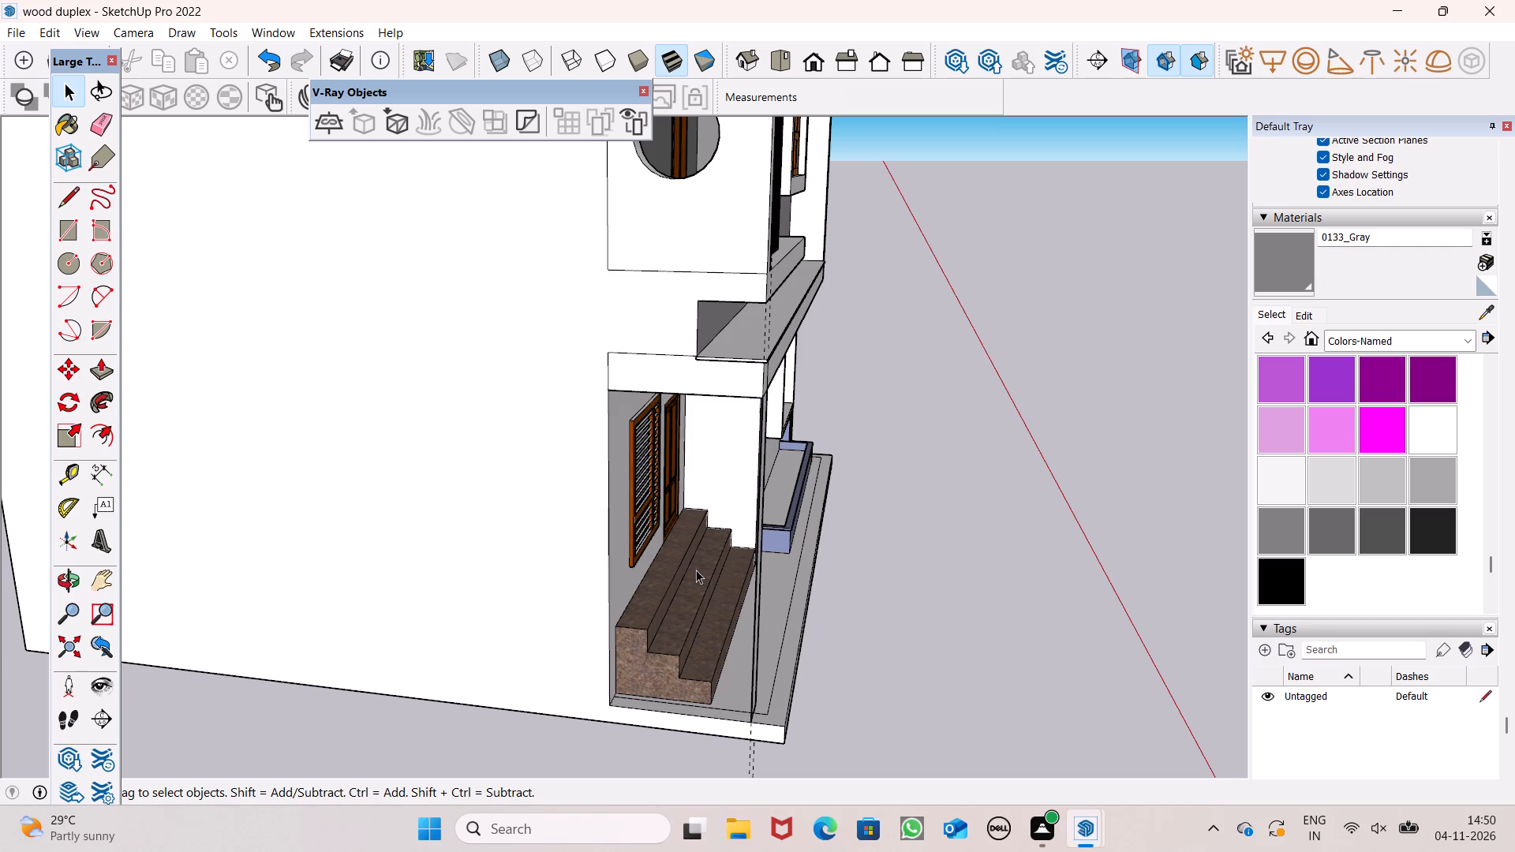
Push/Pull the tall corner rectangle inward toward the house wall by about 1' 2 3/4" to form a pillar under the slab.
key("o")
left_click_drag(696, 570, 923, 595)
scroll(926, 618, "up", 3)
left_click_drag(916, 619, 728, 633, "shift")
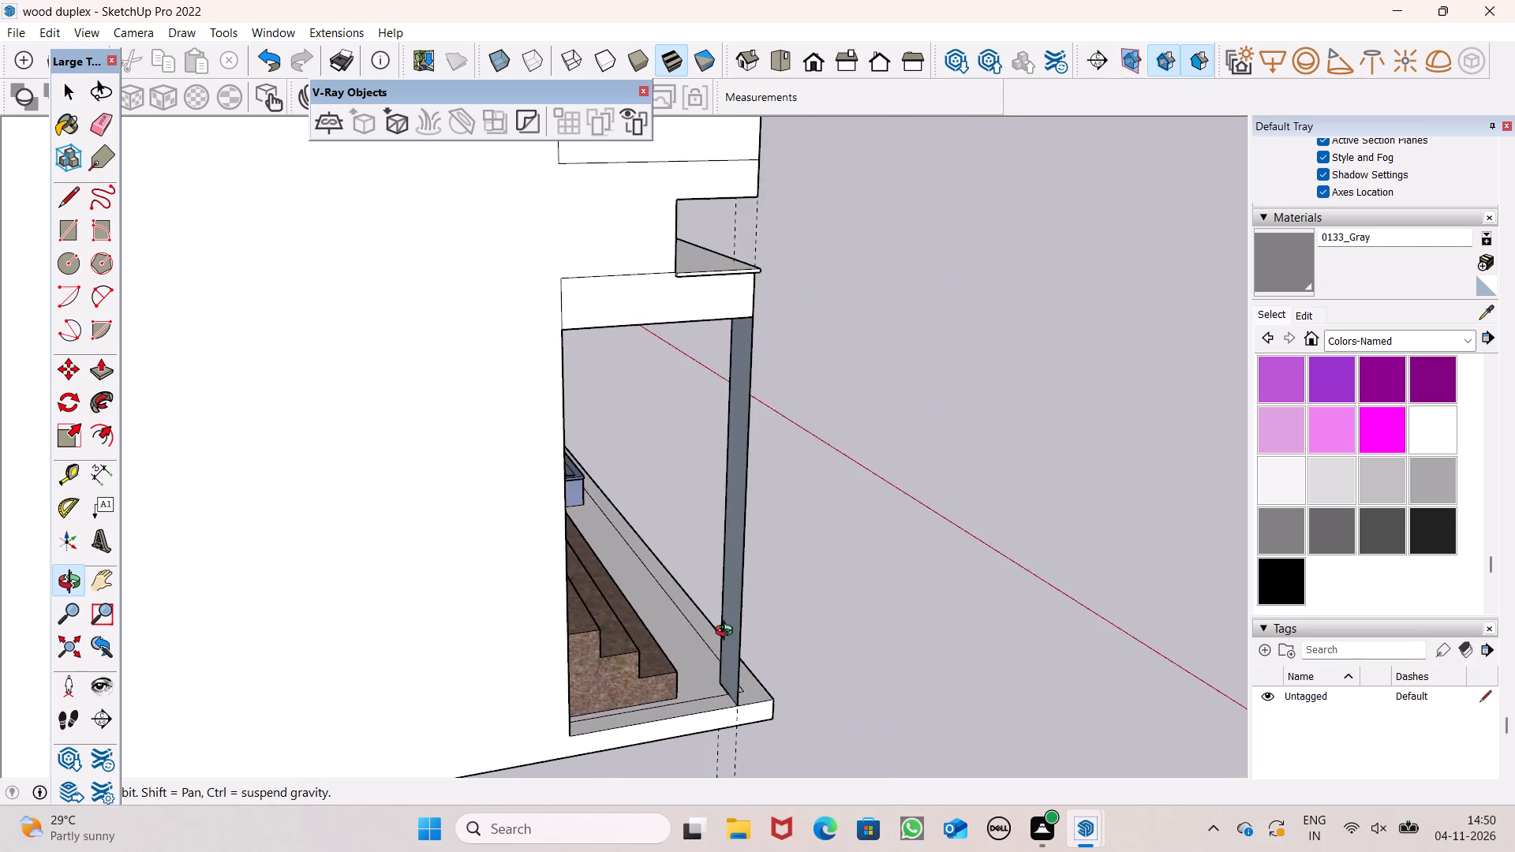
left_click_drag(728, 633, 818, 641)
left_click_drag(821, 660, 795, 641, "shift")
scroll(787, 668, "up", 7)
left_click_drag(780, 656, 784, 668, "shift")
scroll(784, 670, "up", 4)
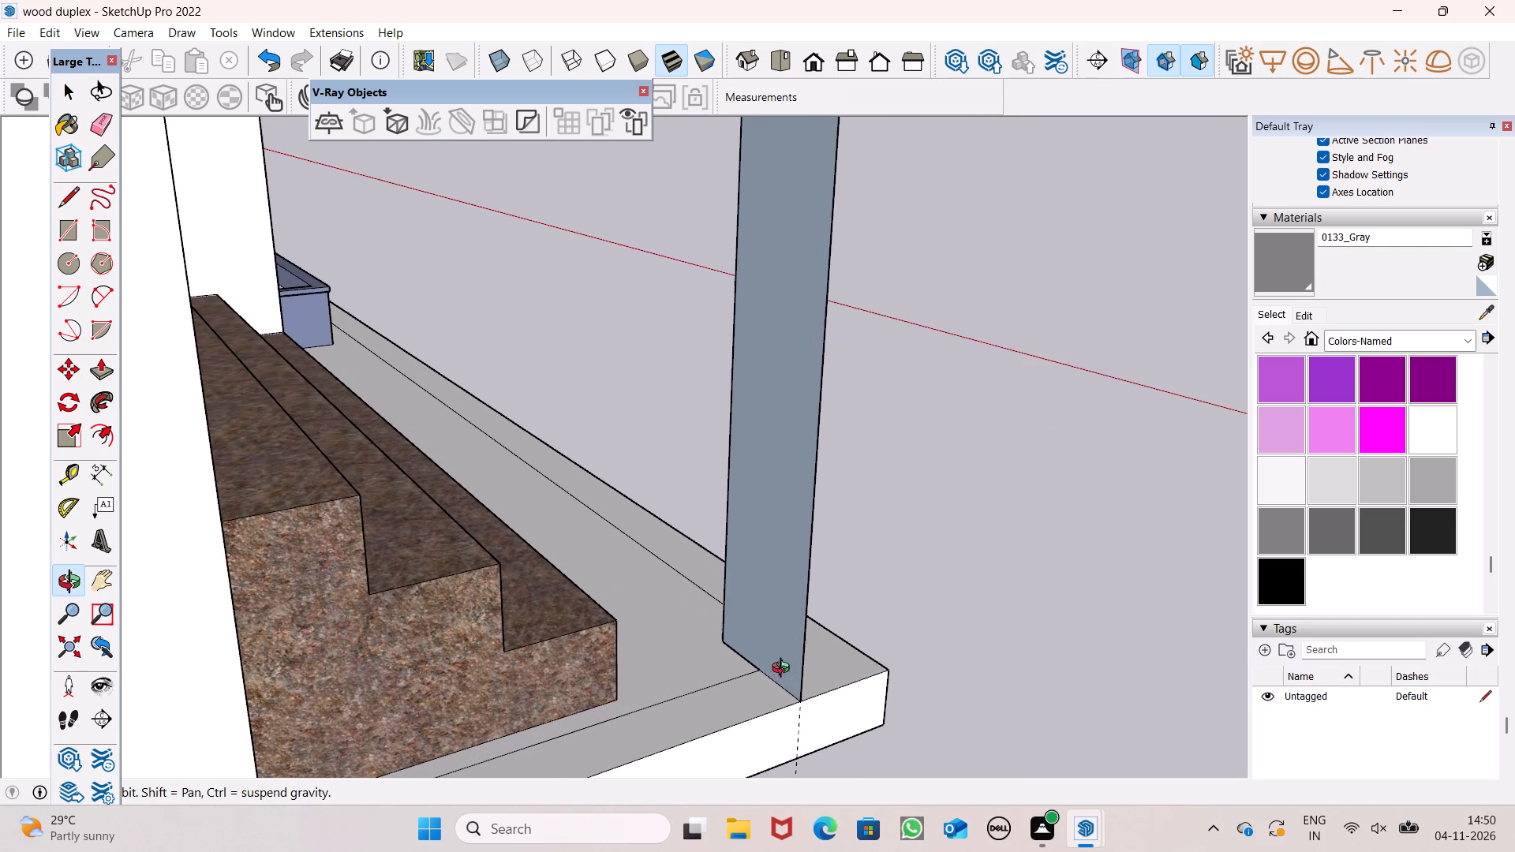
key("p")
left_click(784, 624)
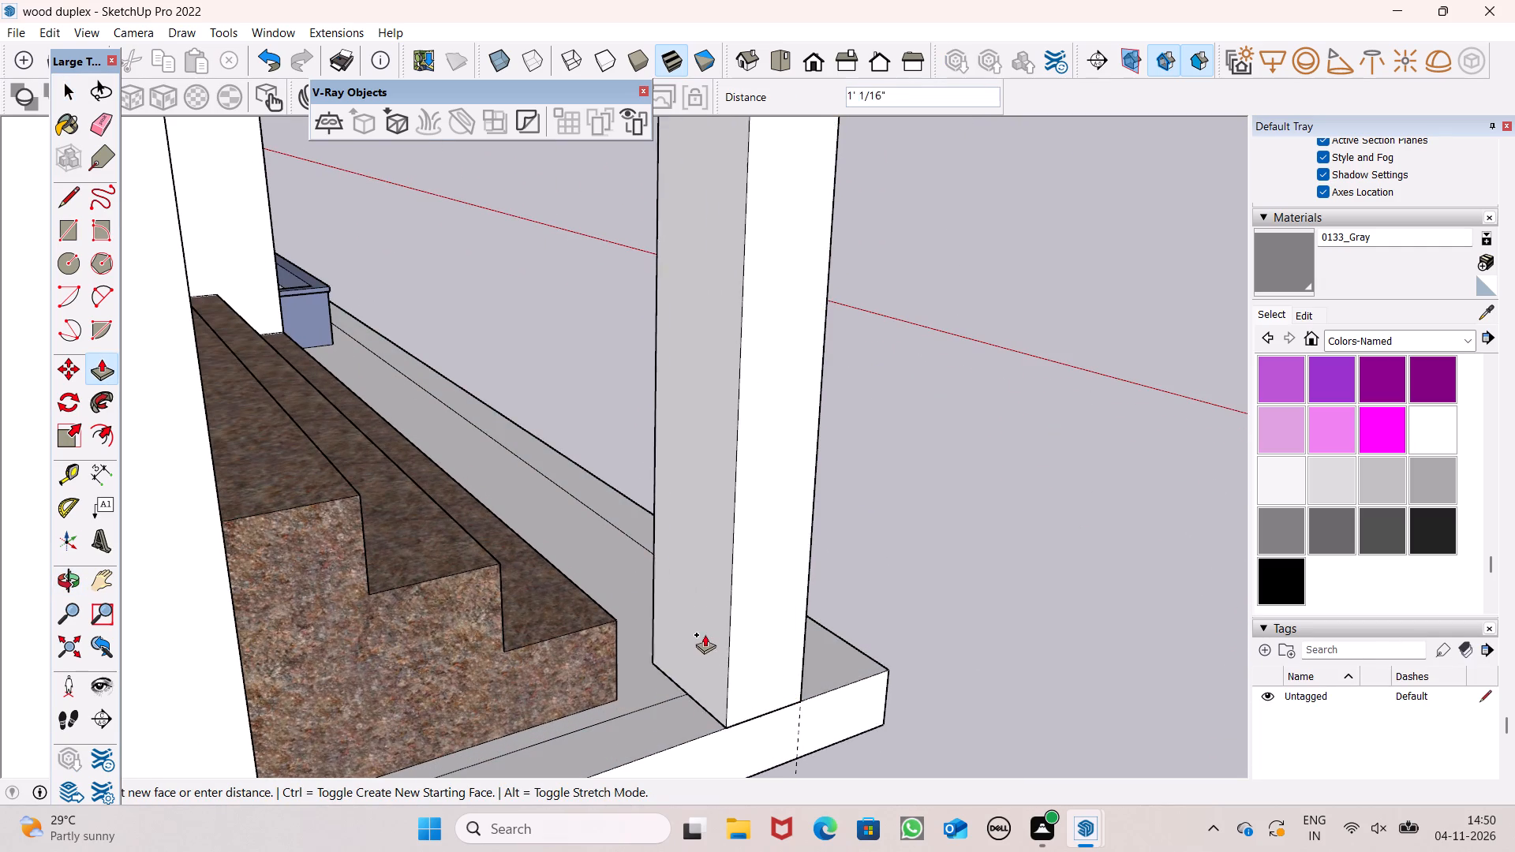
scroll(705, 634, "down", 4)
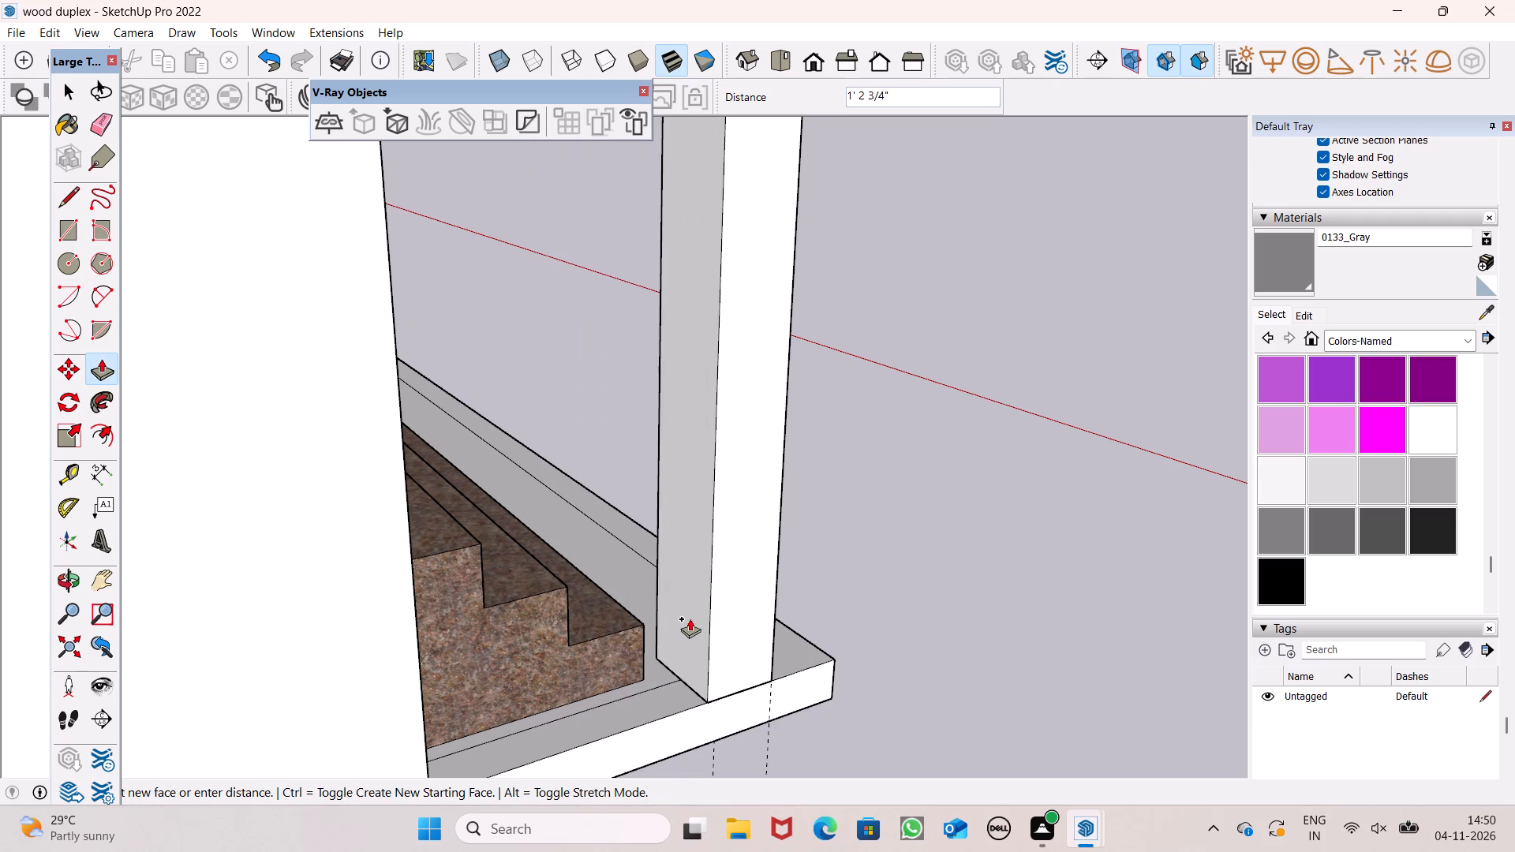
key("space")
key("o")
left_click_drag(802, 681, 36, 738)
left_click_drag(402, 565, 407, 566, "shift")
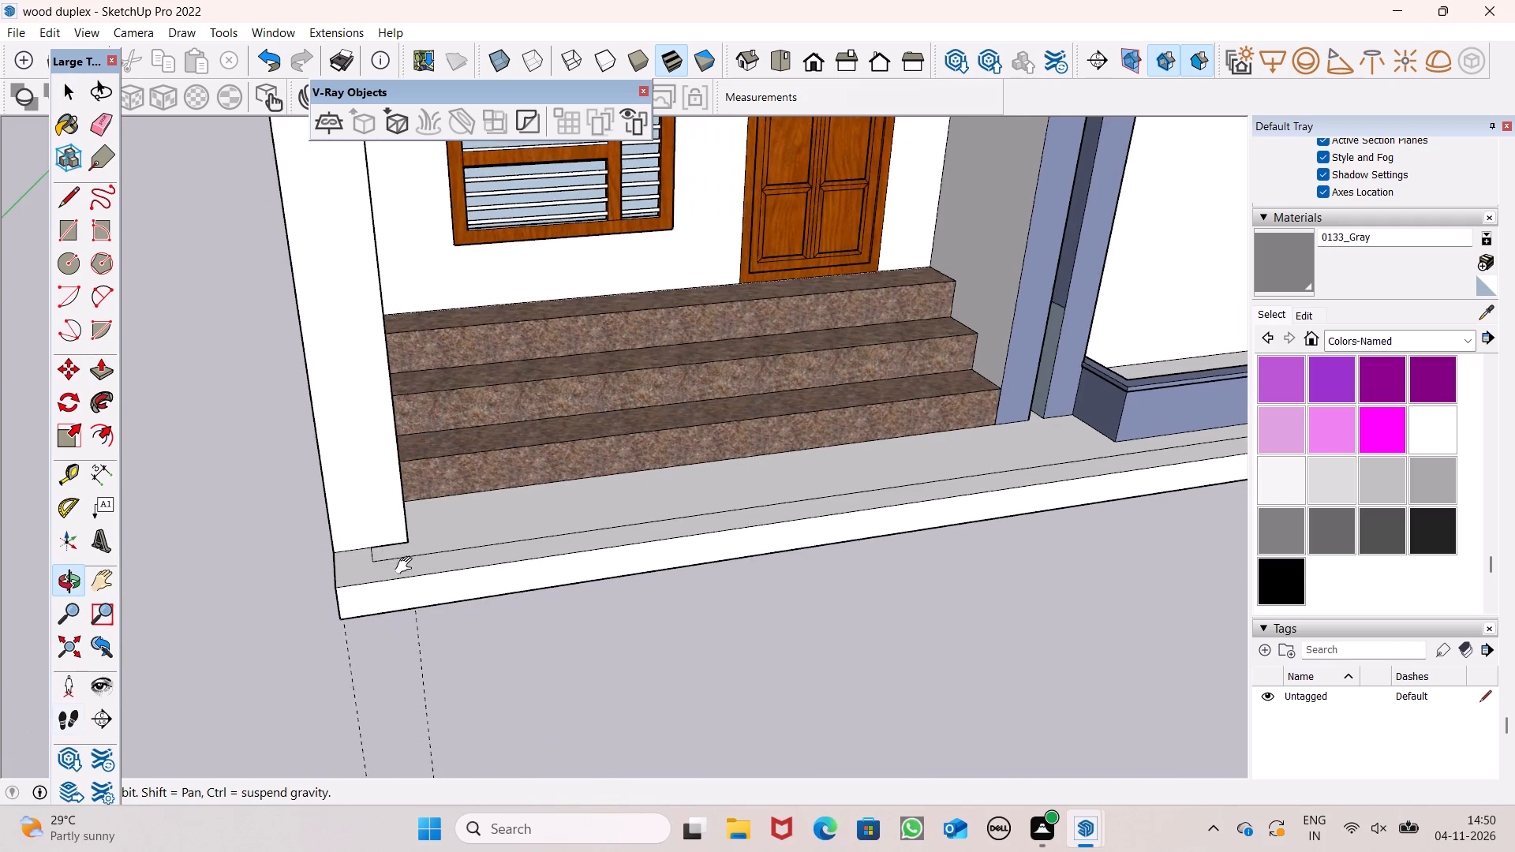
Push/Pull the corner pillar's tall face toward the house by about 1' 9 1/16" to give the pillar depth.
left_click_drag(407, 566, 588, 697, "shift")
left_click_drag(586, 705, 331, 720)
scroll(395, 577, "up", 3)
left_click_drag(432, 579, 586, 716, "shift")
left_click_drag(584, 717, 541, 555)
left_click_drag(567, 756, 519, 662, "shift")
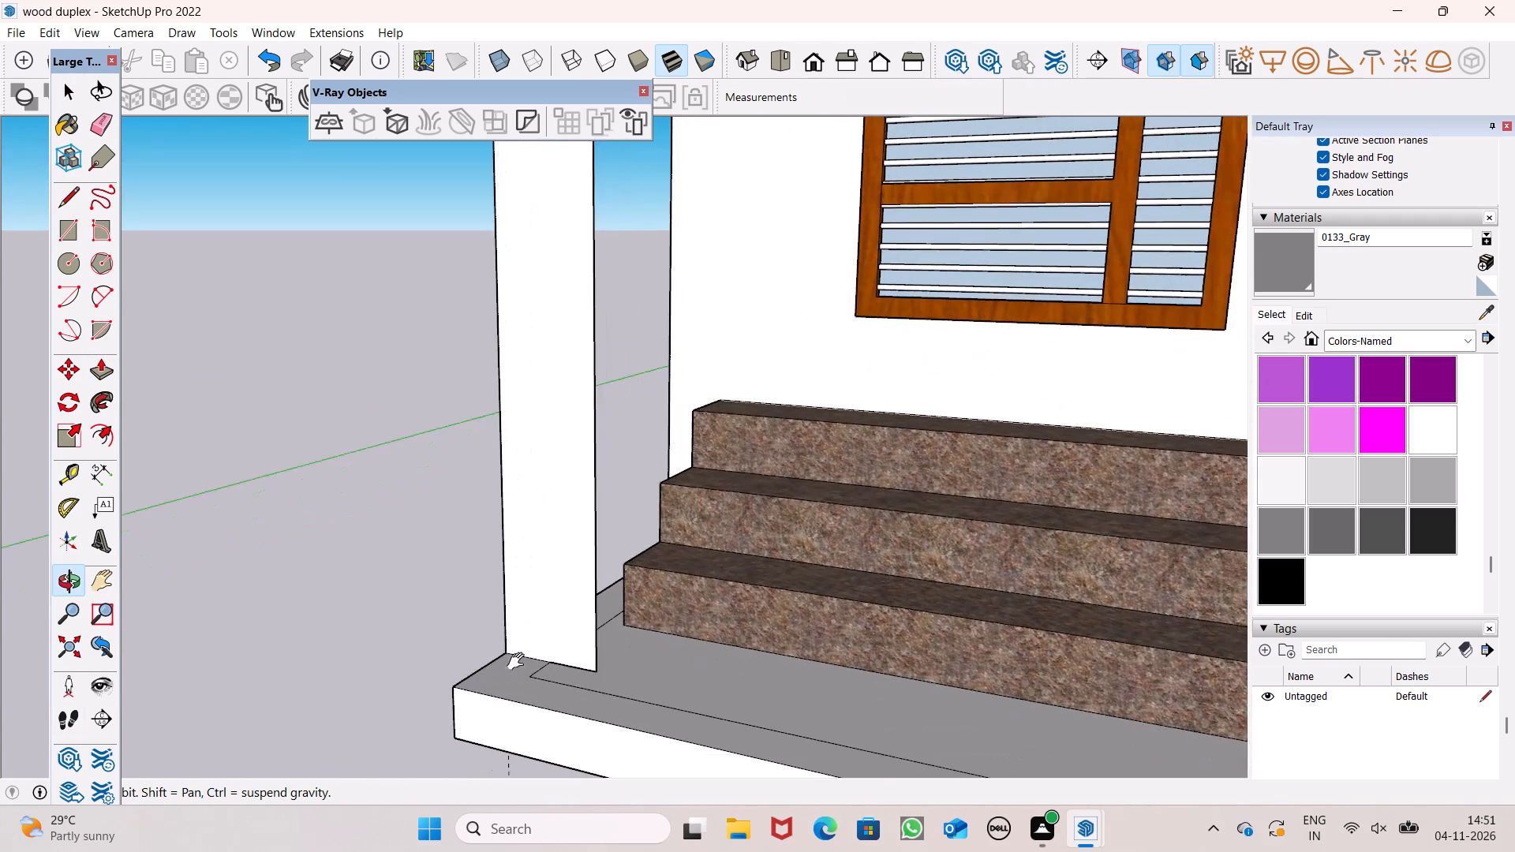
left_click_drag(519, 662, 520, 662, "shift")
scroll(575, 705, "down", 2, "shift")
left_click_drag(570, 699, 551, 711, "shift")
key("p")
left_click(552, 633)
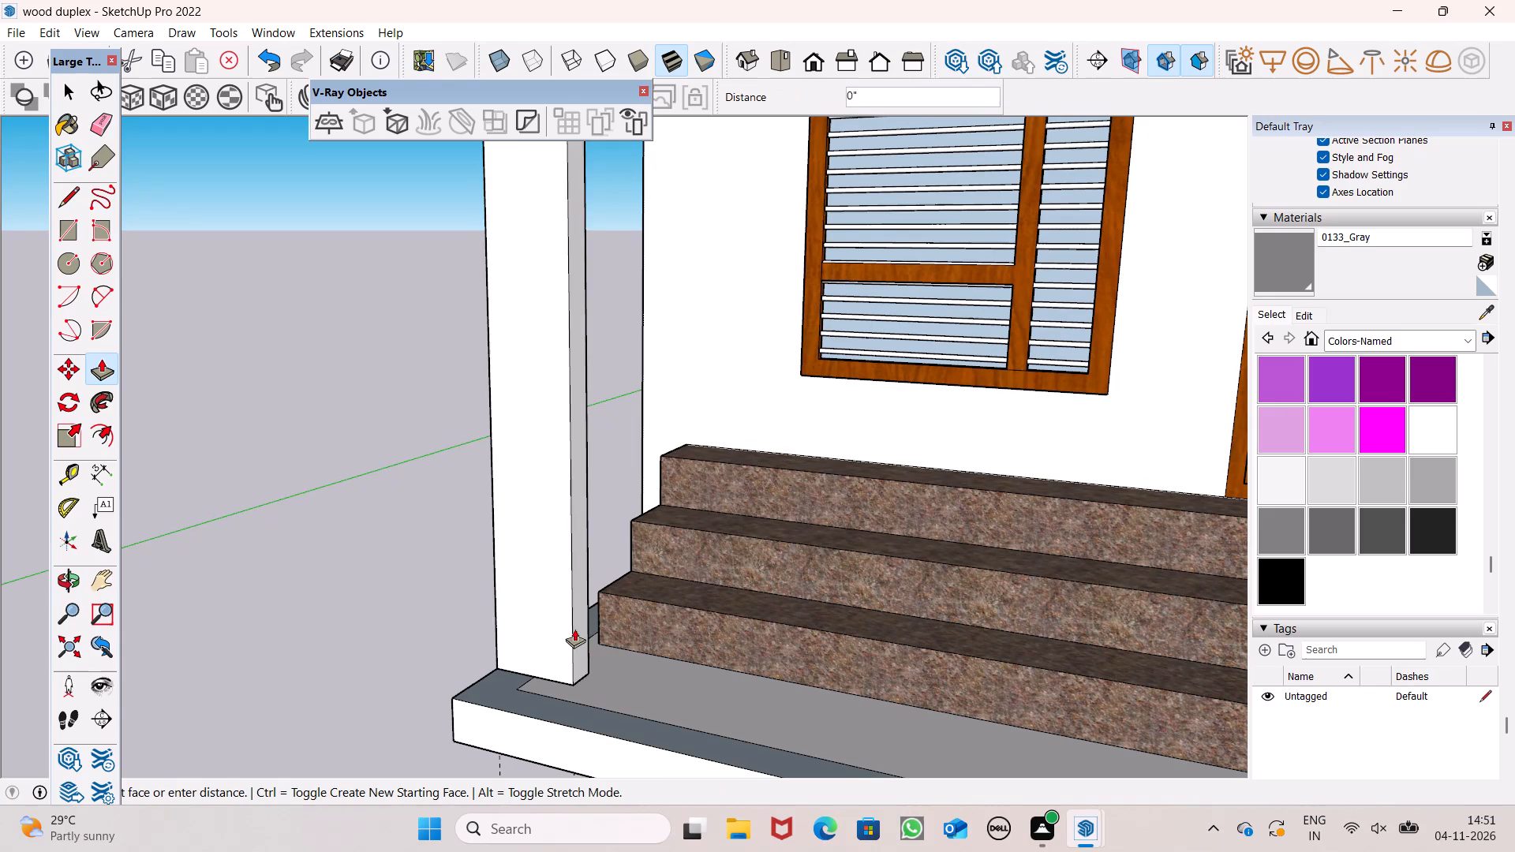
left_click(681, 666)
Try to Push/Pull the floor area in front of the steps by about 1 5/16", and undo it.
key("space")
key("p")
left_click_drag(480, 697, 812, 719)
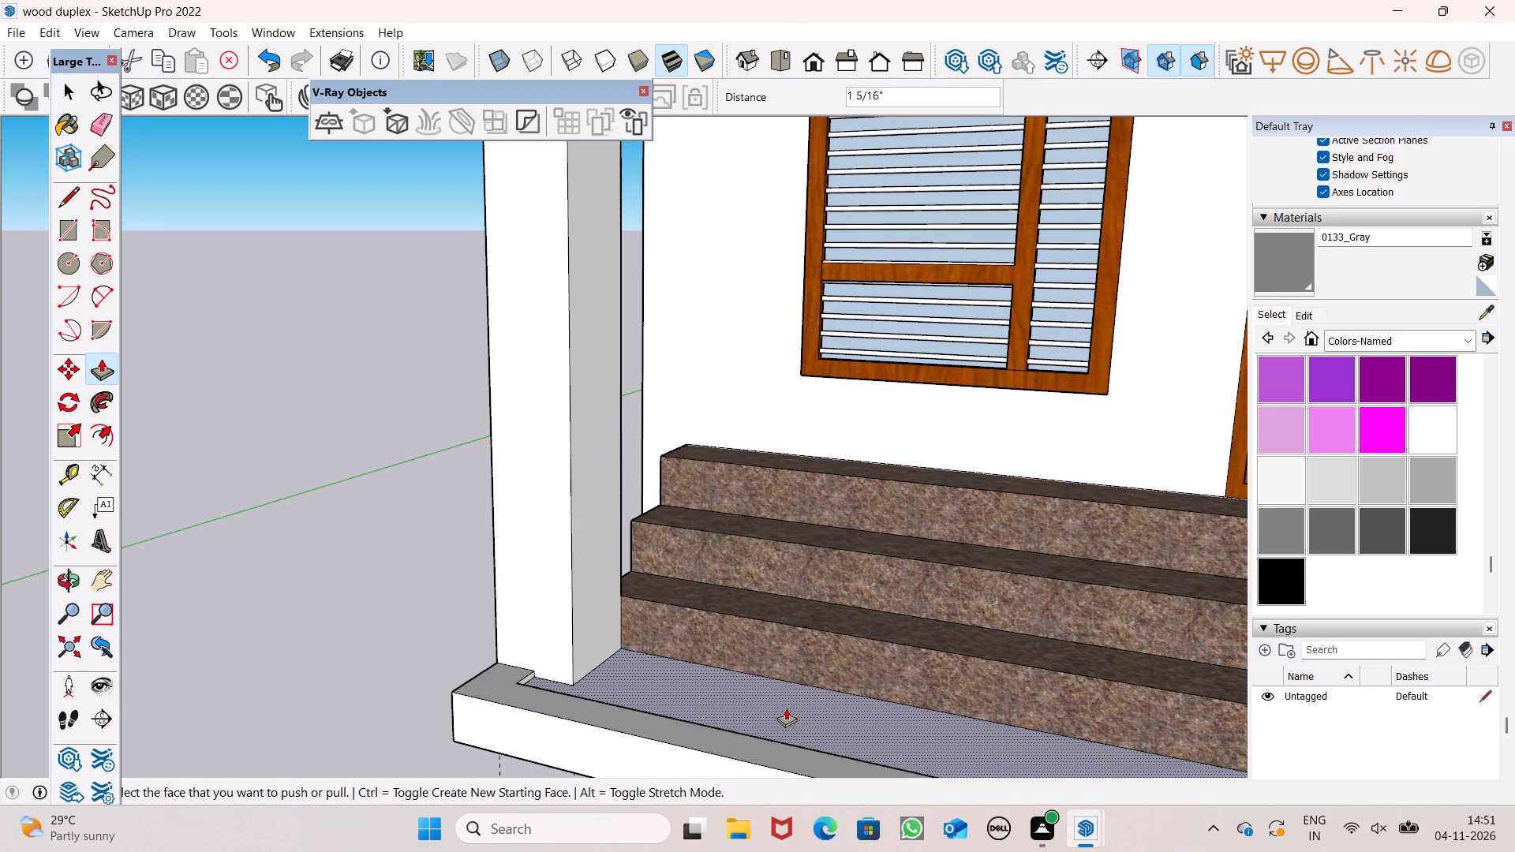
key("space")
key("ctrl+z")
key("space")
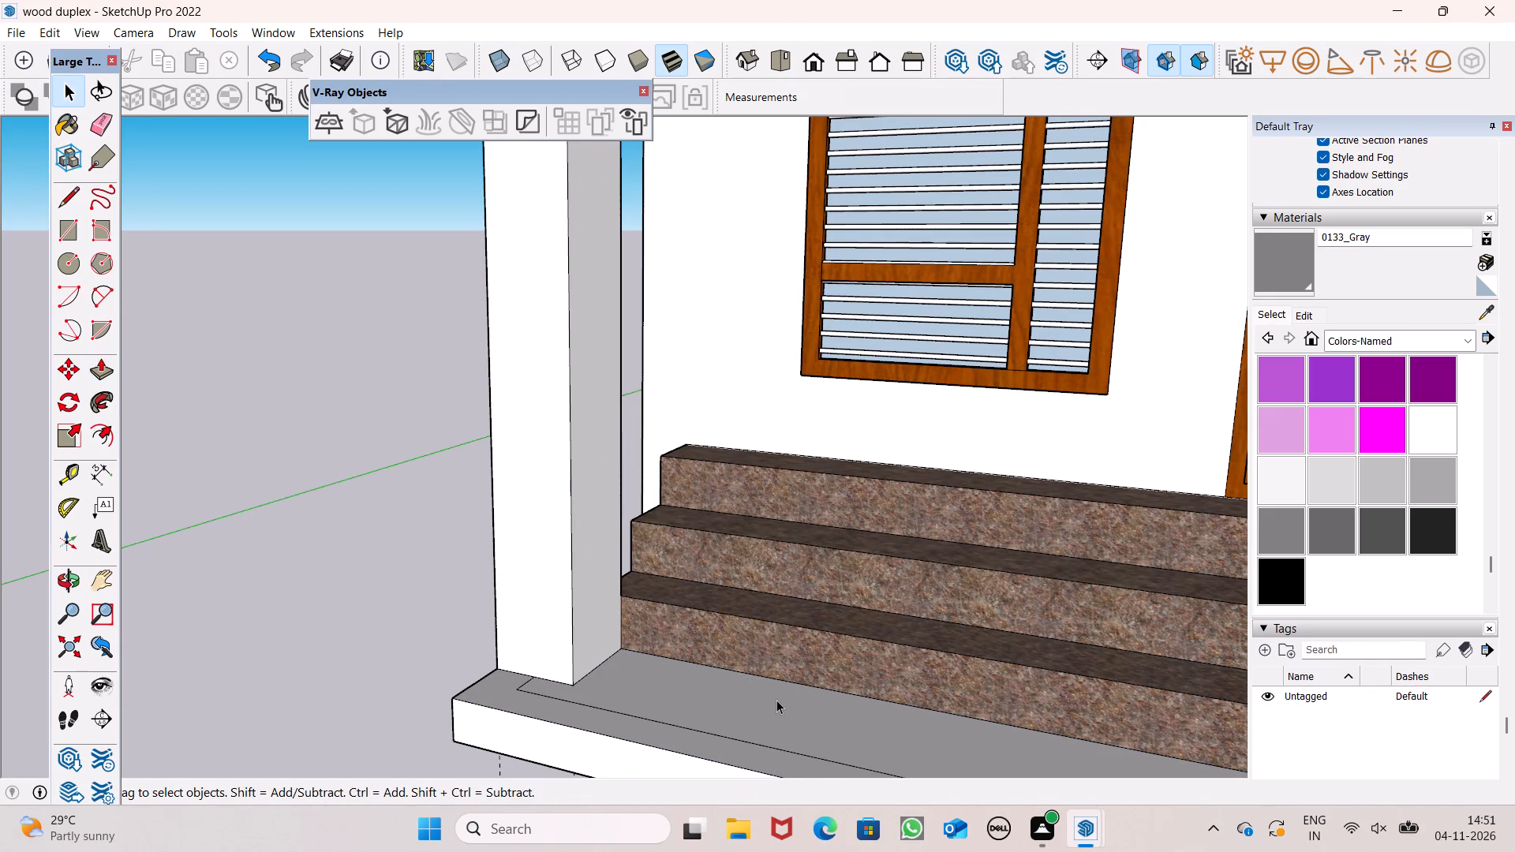
Erase the two dashed vertical guides running below the corner pillar.
key("o")
left_click_drag(657, 697, 844, 688)
scroll(732, 621, "down", 1)
scroll(732, 621, "up", 1)
scroll(732, 621, "down", 4)
left_click_drag(735, 664, 694, 624, "shift")
scroll(686, 619, "down", 4)
left_click_drag(687, 618, 659, 780, "shift")
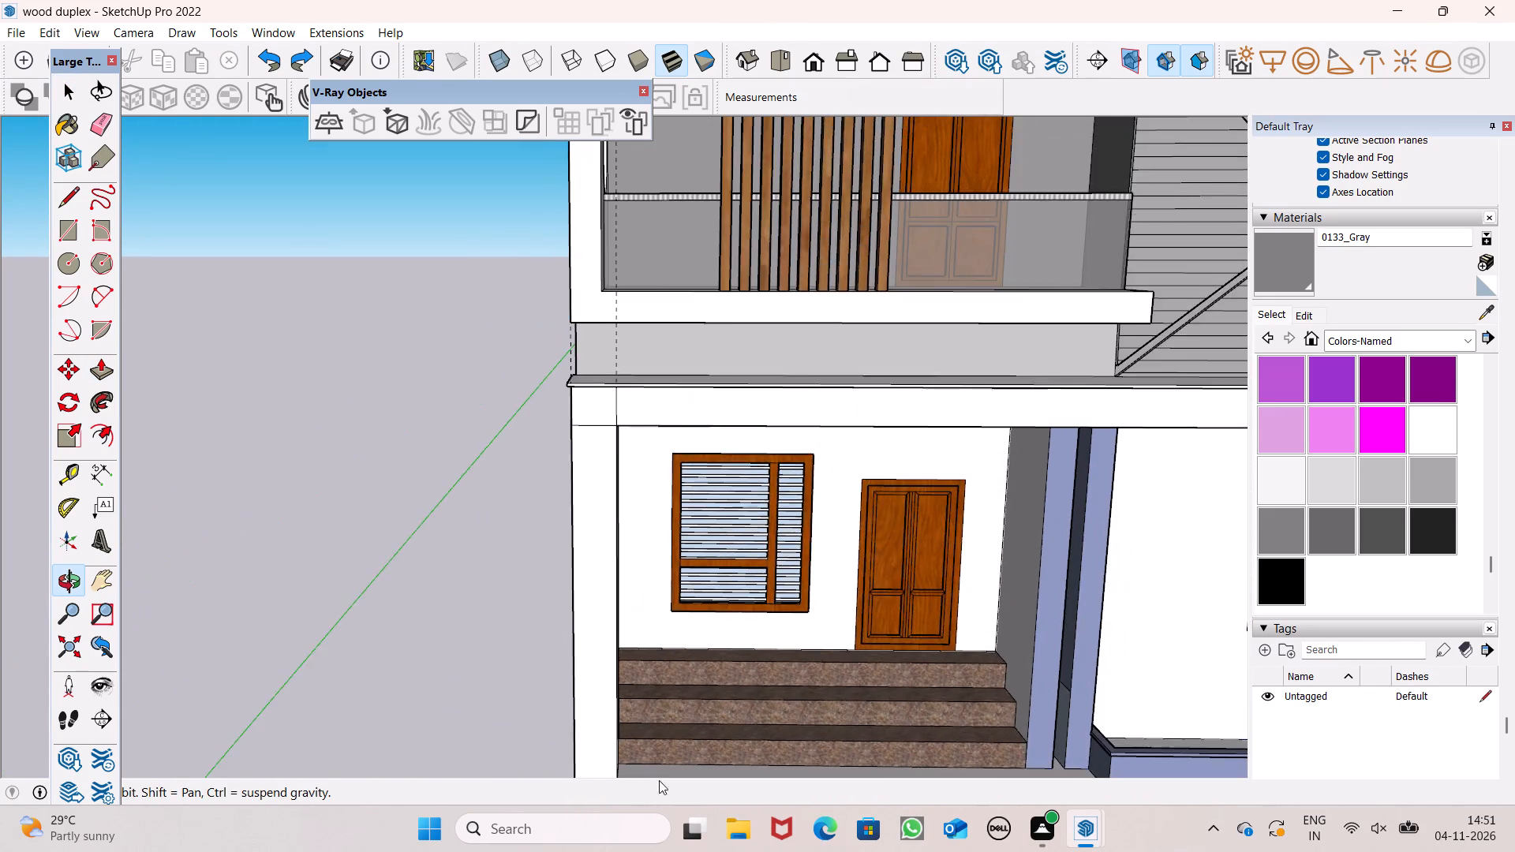
left_click_drag(659, 780, 660, 780, "shift")
scroll(661, 723, "down", 3)
left_click_drag(662, 724, 823, 676)
left_click_drag(786, 677, 767, 608, "shift")
left_click_drag(767, 608, 739, 612)
key("e")
scroll(573, 501, "down", 3)
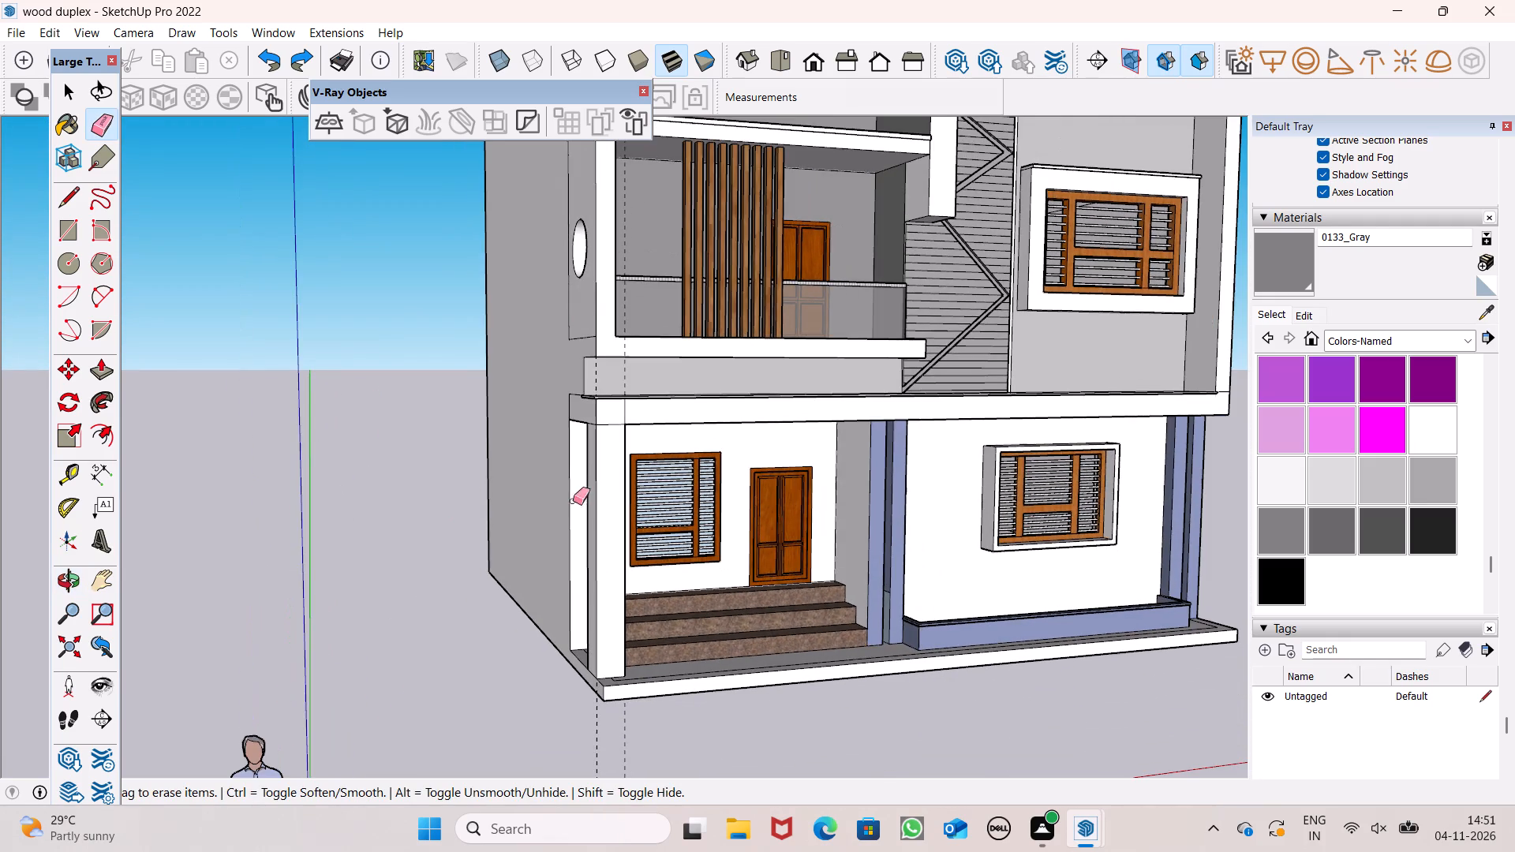
left_click_drag(664, 722, 560, 701)
Erase the seam edges where the corner pillar meets the slab's front and side faces.
scroll(578, 497, "up", 5)
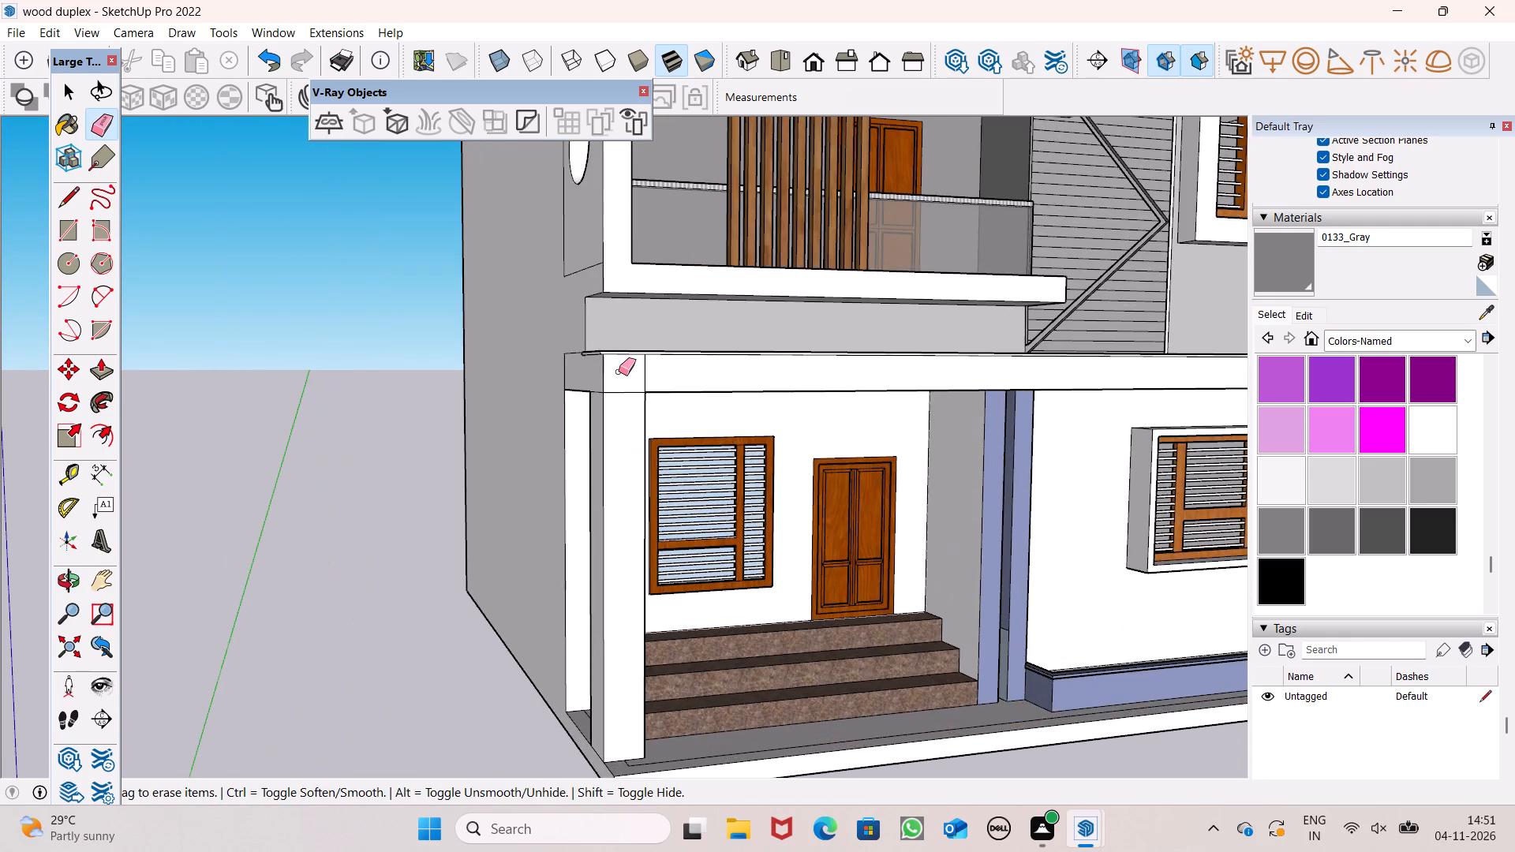
scroll(619, 372, "up", 10)
left_click_drag(696, 379, 615, 452)
scroll(537, 418, "up", 4)
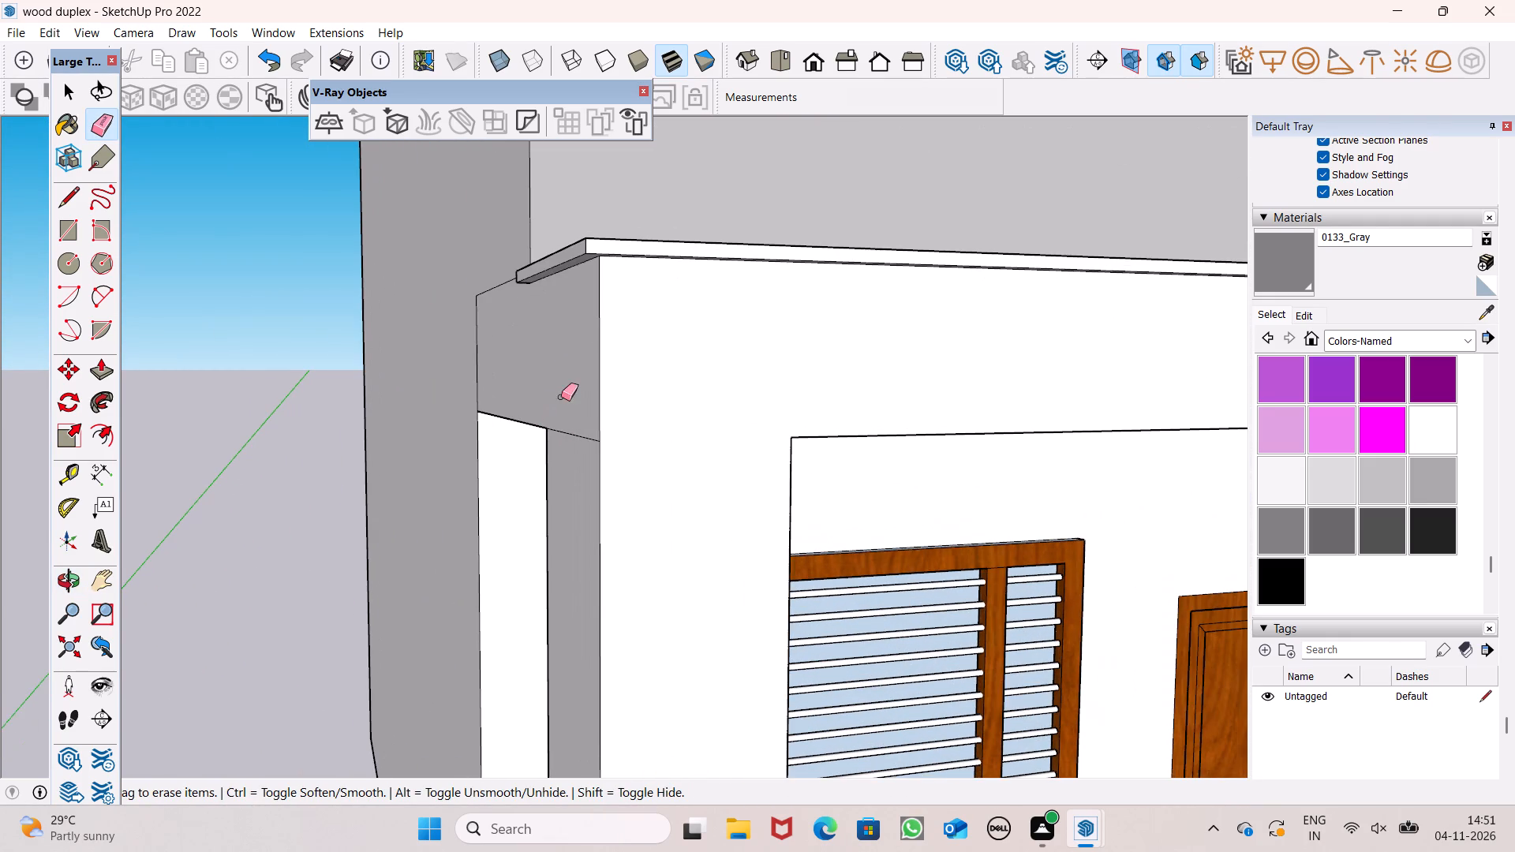
left_click_drag(567, 404, 585, 450)
Erase the short and long offset edges on the floor border between the corner pillar and the front of the steps.
scroll(459, 430, "down", 8)
key("o")
left_click_drag(750, 530, 370, 415)
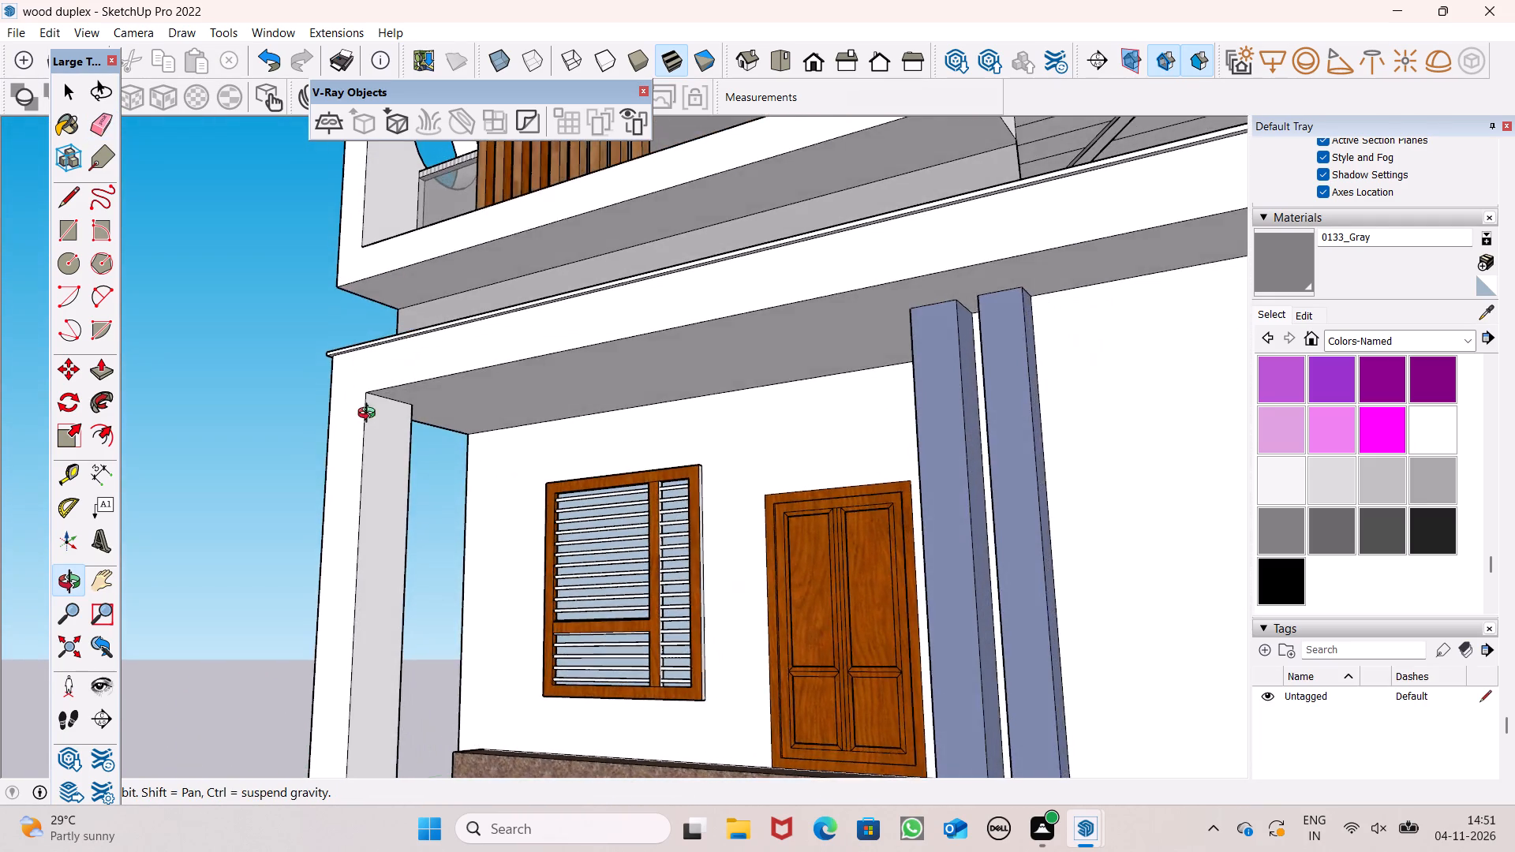
left_click_drag(370, 415, 594, 483)
scroll(645, 454, "down", 4)
left_click_drag(696, 475, 661, 461, "shift")
left_click_drag(598, 491, 730, 525)
scroll(731, 518, "down", 3)
left_click_drag(733, 512, 714, 480, "shift")
left_click_drag(722, 494, 738, 523)
left_click_drag(731, 539, 646, 576)
left_click_drag(641, 597, 574, 654)
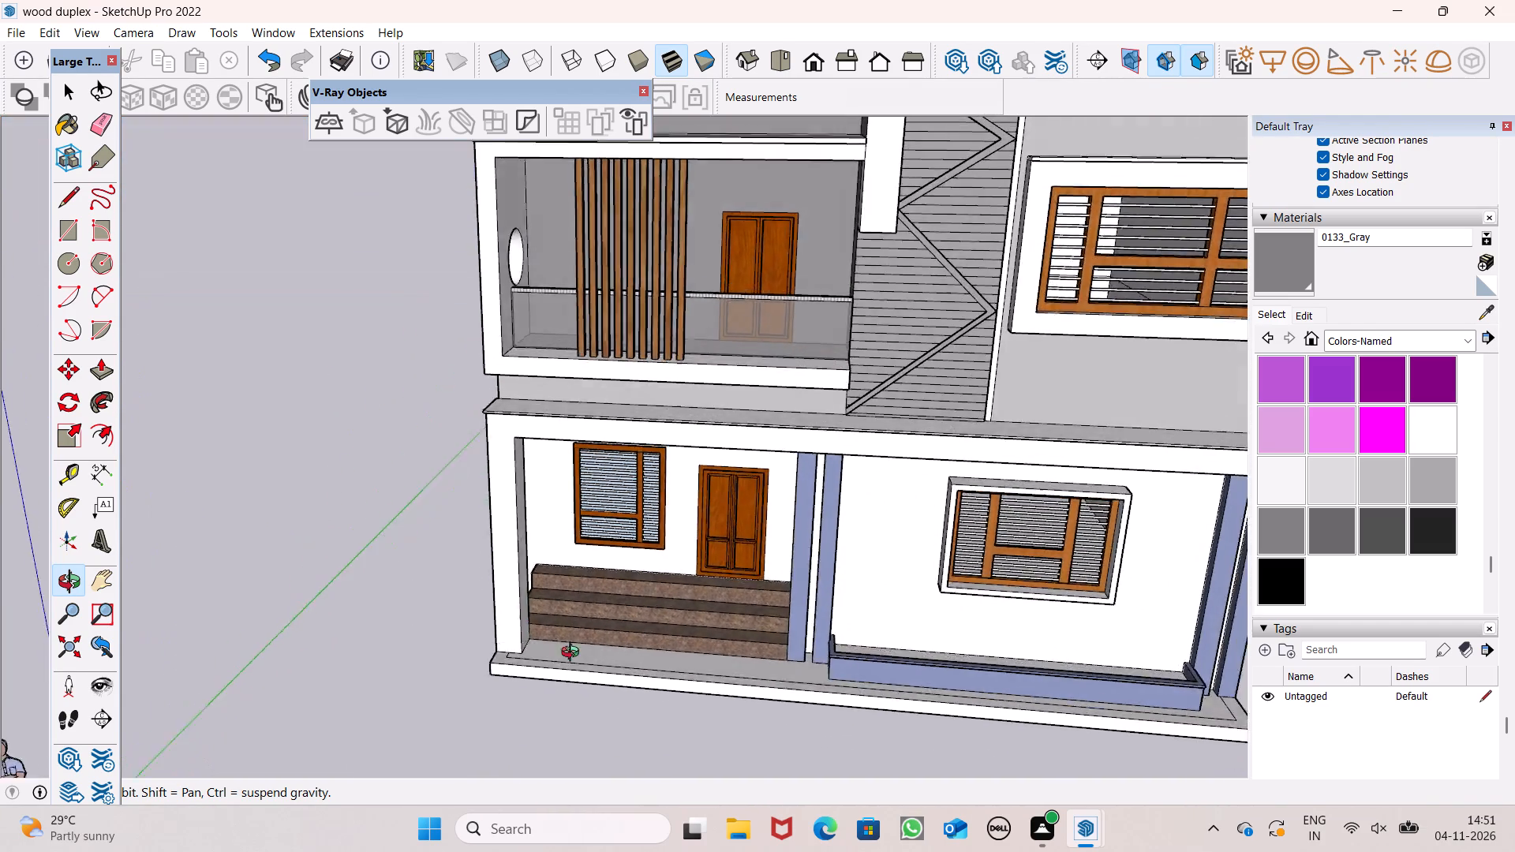
left_click_drag(574, 654, 659, 583)
left_click_drag(647, 636, 560, 564, "shift")
left_click_drag(606, 600, 722, 682)
scroll(536, 596, "down", 1)
scroll(533, 597, "up", 6)
left_click_drag(467, 630, 539, 639, "shift")
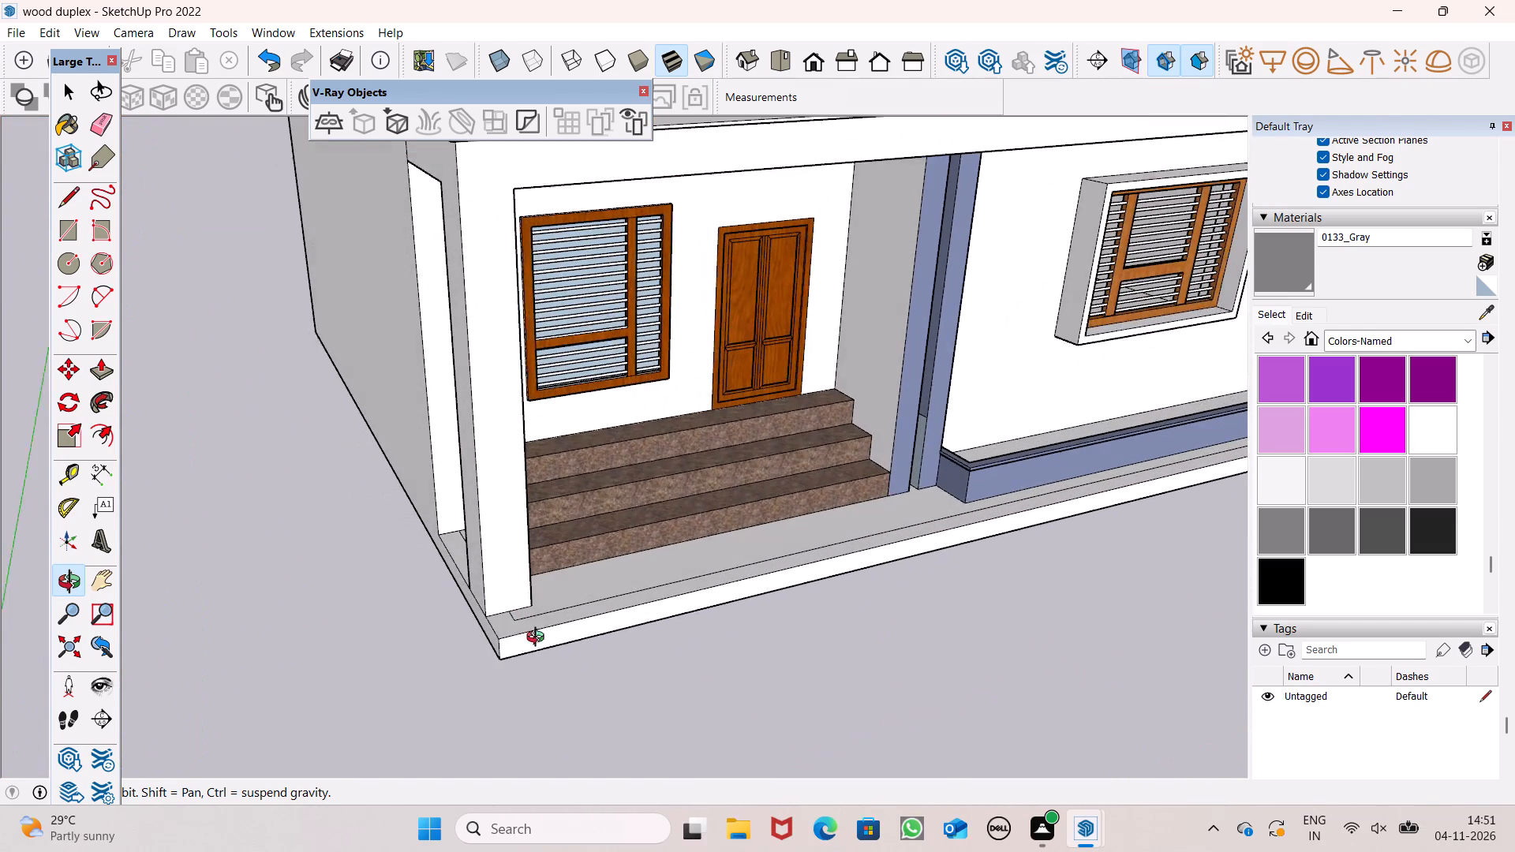
left_click_drag(539, 639, 541, 656, "shift")
type("re")
scroll(541, 650, "up", 6)
left_click_drag(541, 609, 491, 617)
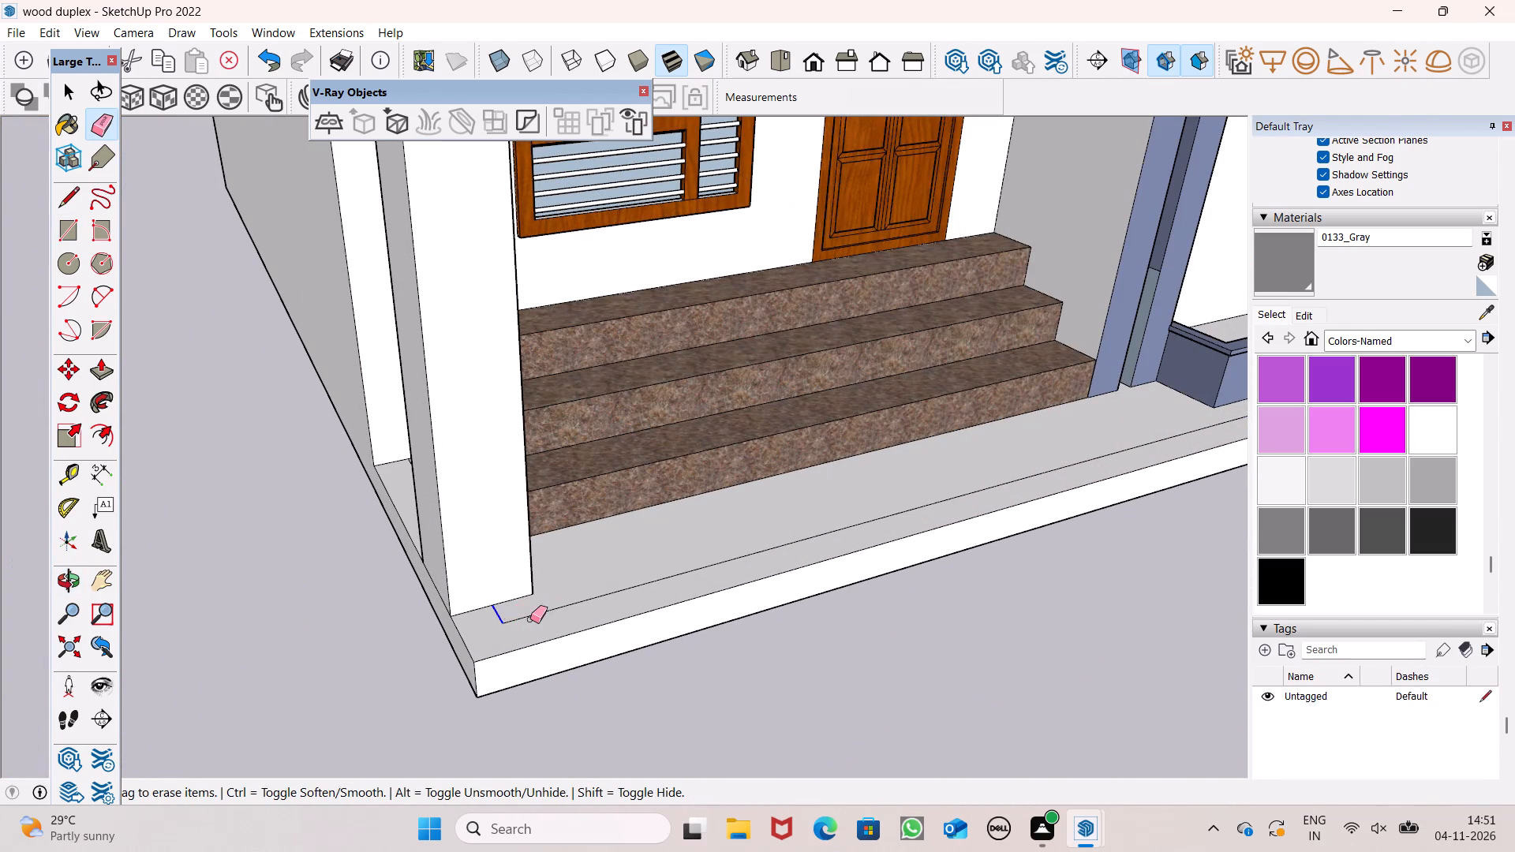
left_click(530, 619)
left_click_drag(536, 603, 547, 609)
scroll(391, 641, "down", 5)
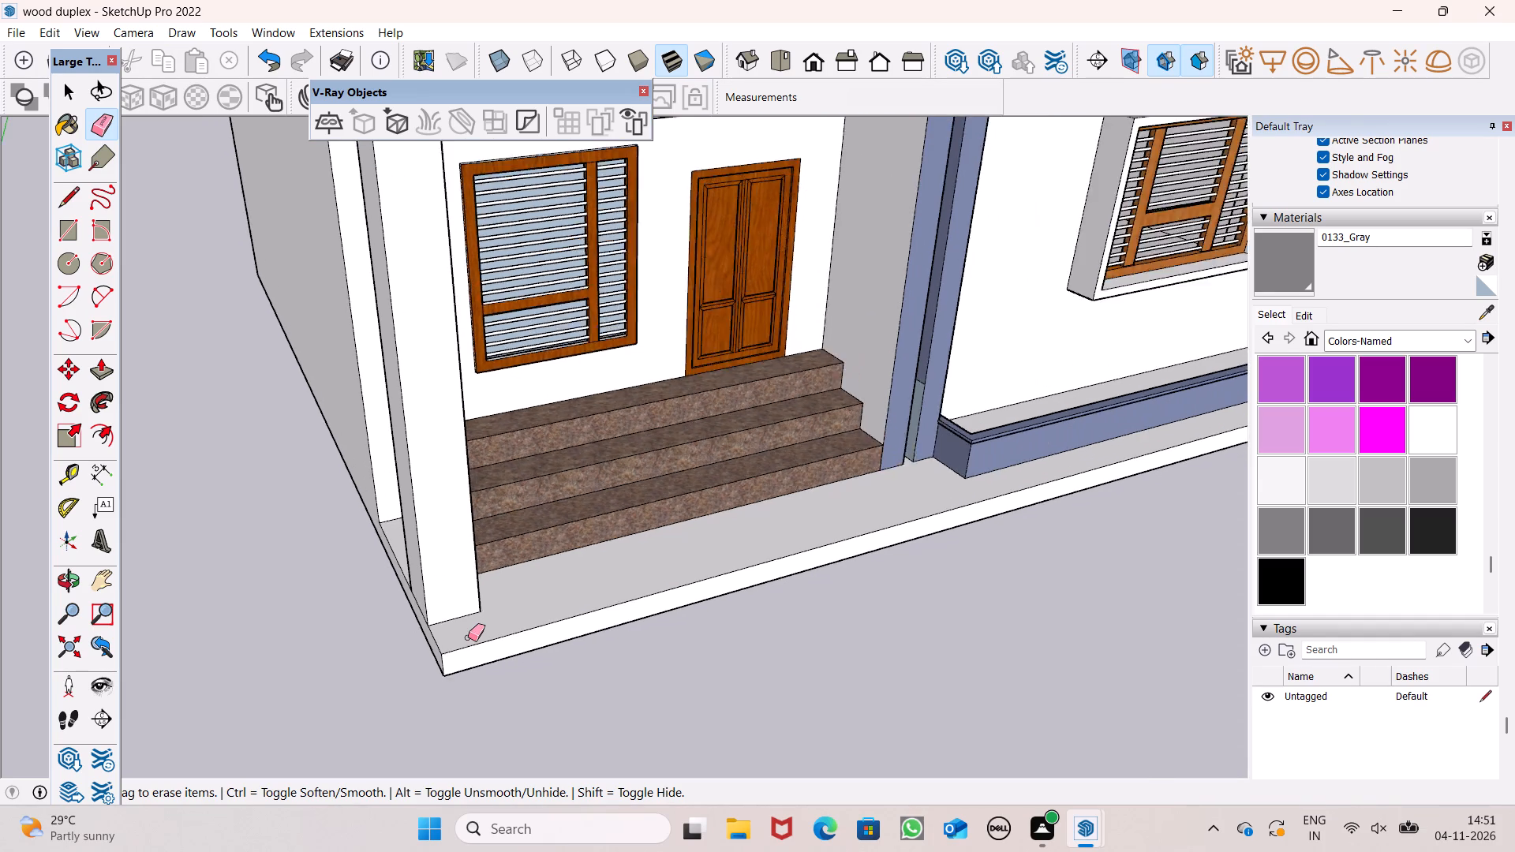
scroll(468, 637, "down", 4)
key("space")
Examine the whole facade and the roof from the front and both sides.
key("o")
left_click_drag(840, 699, 718, 672, "shift")
left_click_drag(718, 681, 706, 647)
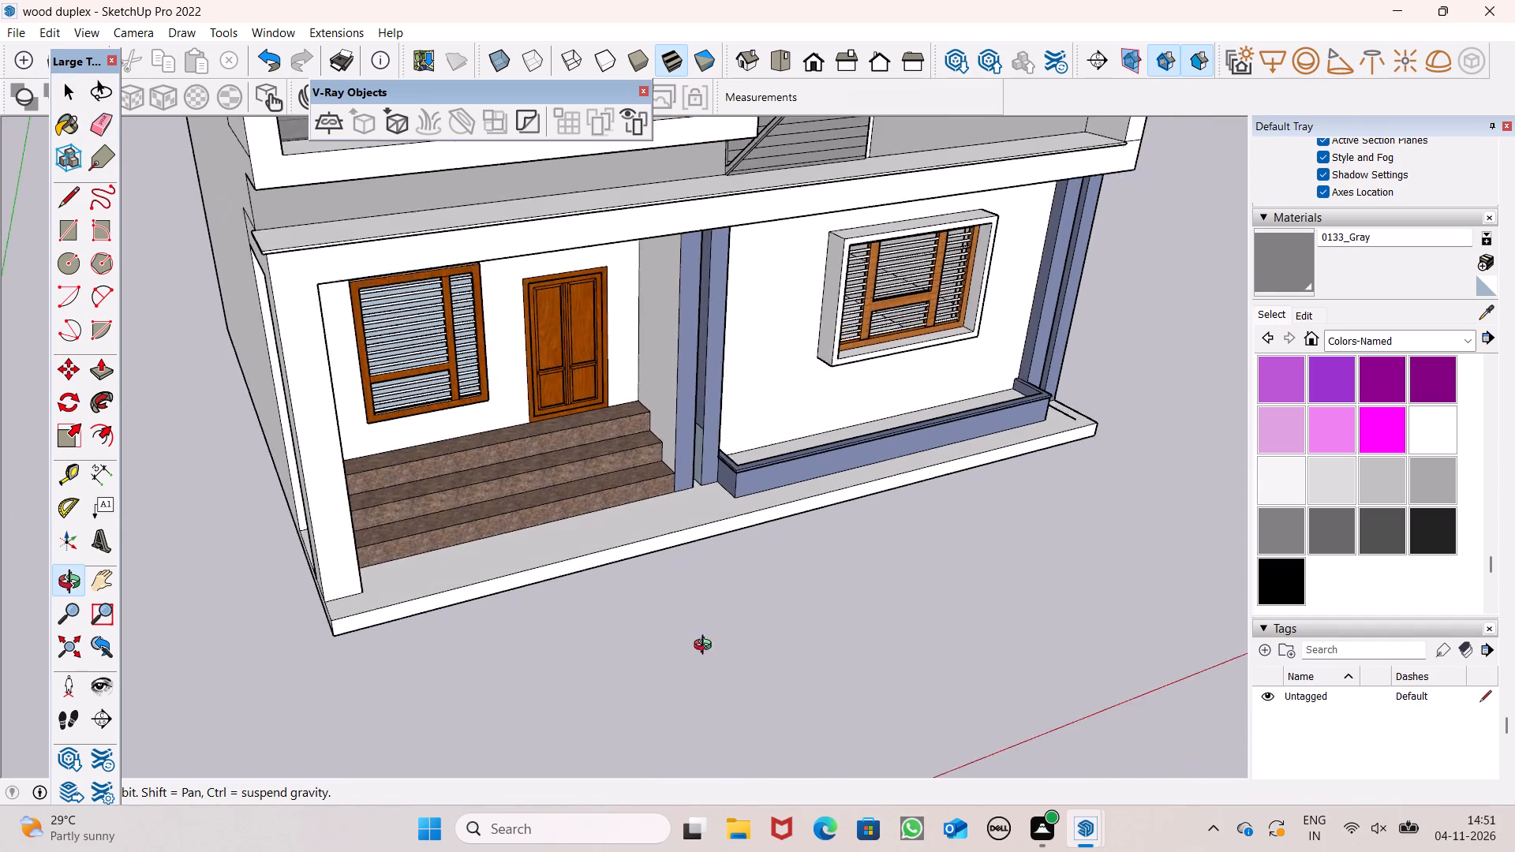
left_click_drag(706, 647, 621, 541)
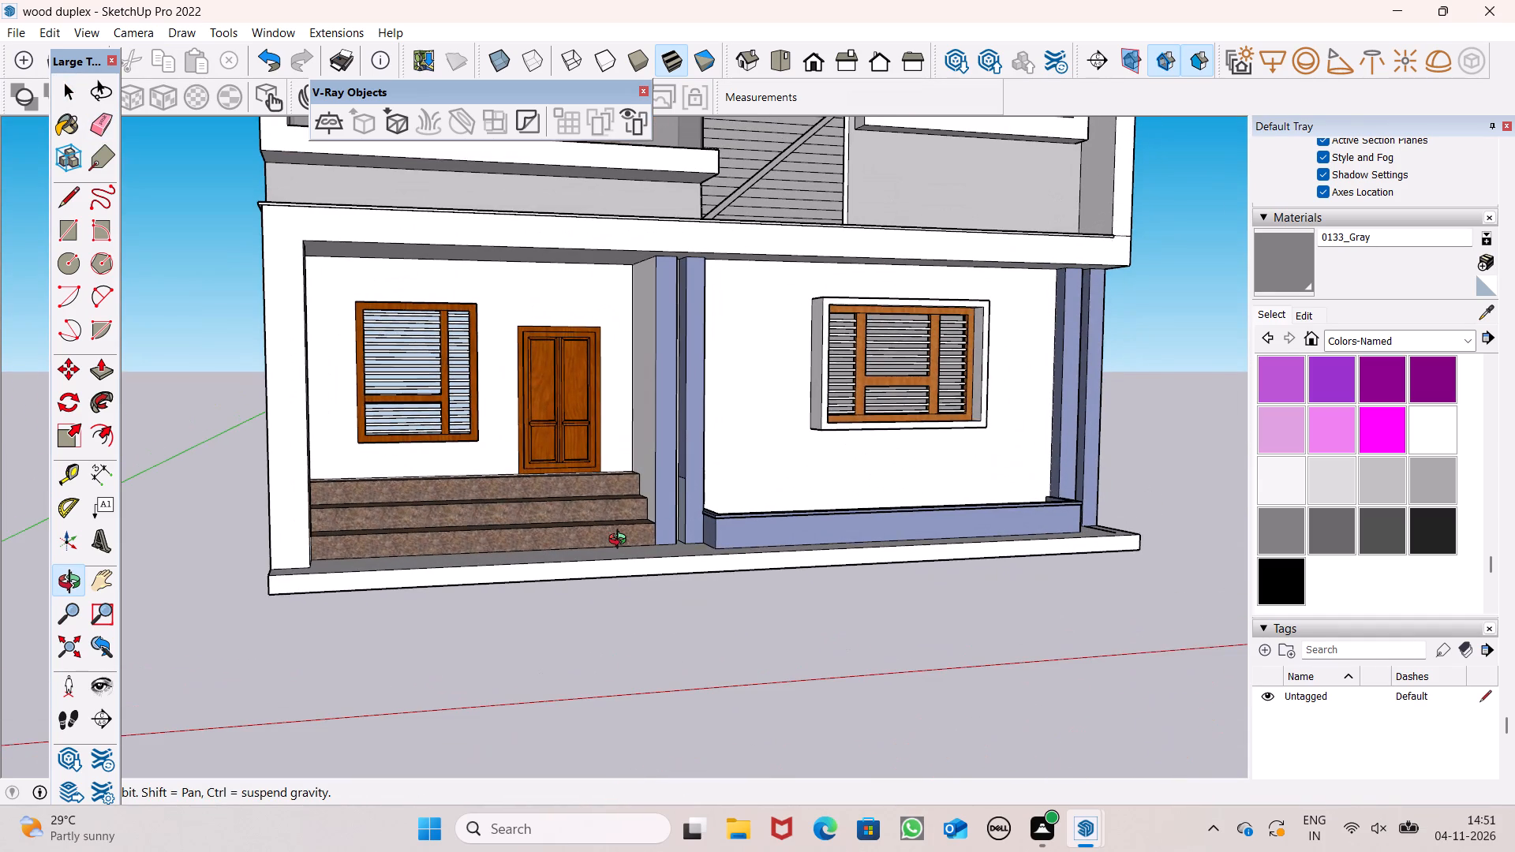
left_click_drag(653, 539, 668, 559, "shift")
left_click_drag(670, 562, 691, 564)
scroll(713, 536, "down", 4)
left_click_drag(750, 577, 885, 588)
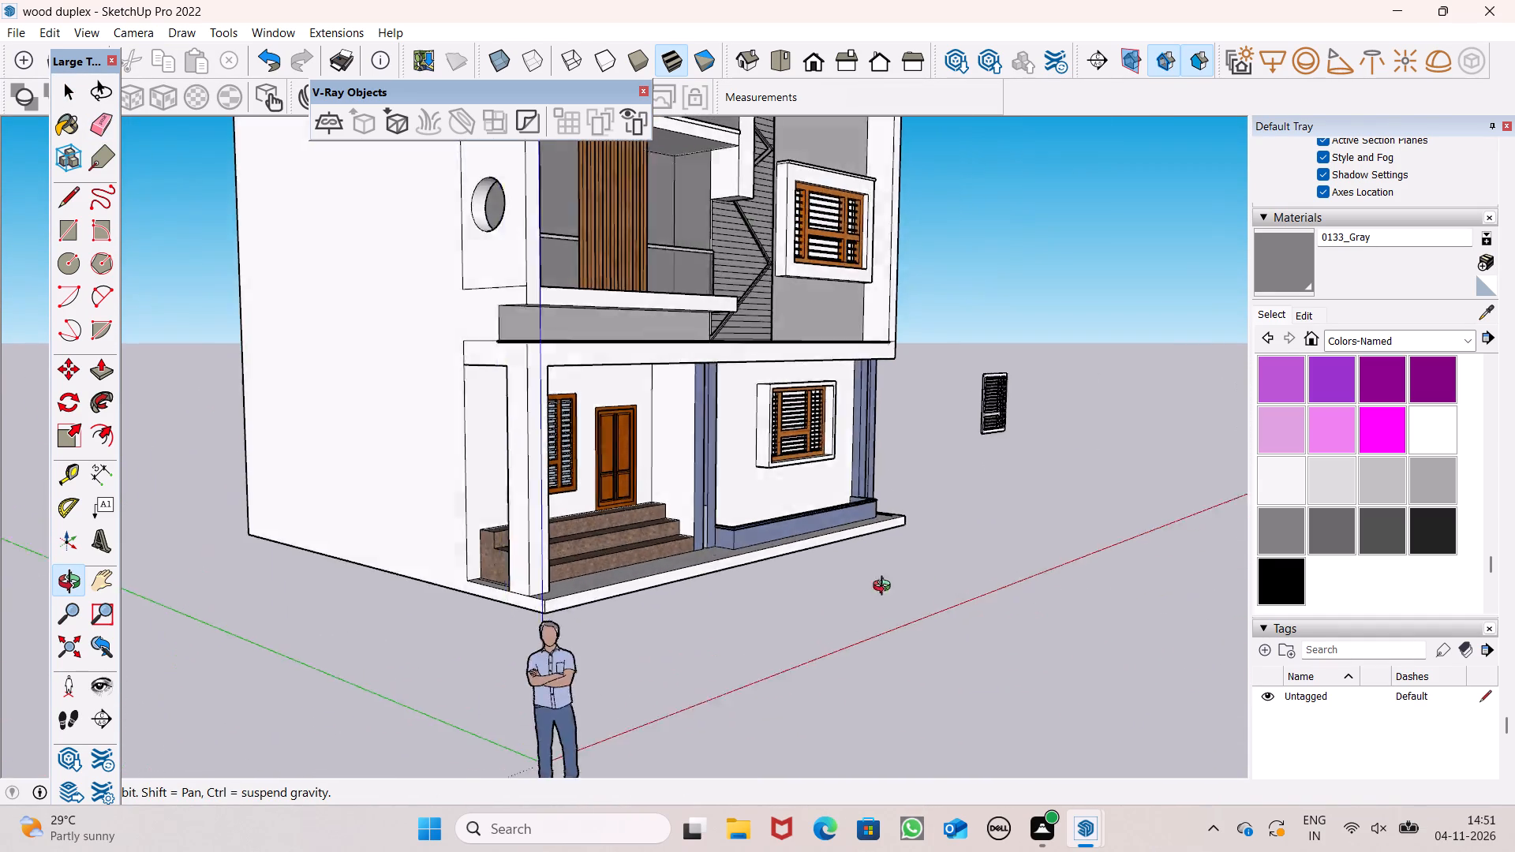
left_click_drag(885, 588, 720, 570)
left_click_drag(718, 569, 669, 586)
left_click_drag(669, 586, 660, 591, "shift")
scroll(663, 584, "down", 2, "shift")
left_click_drag(798, 481, 772, 583, "shift")
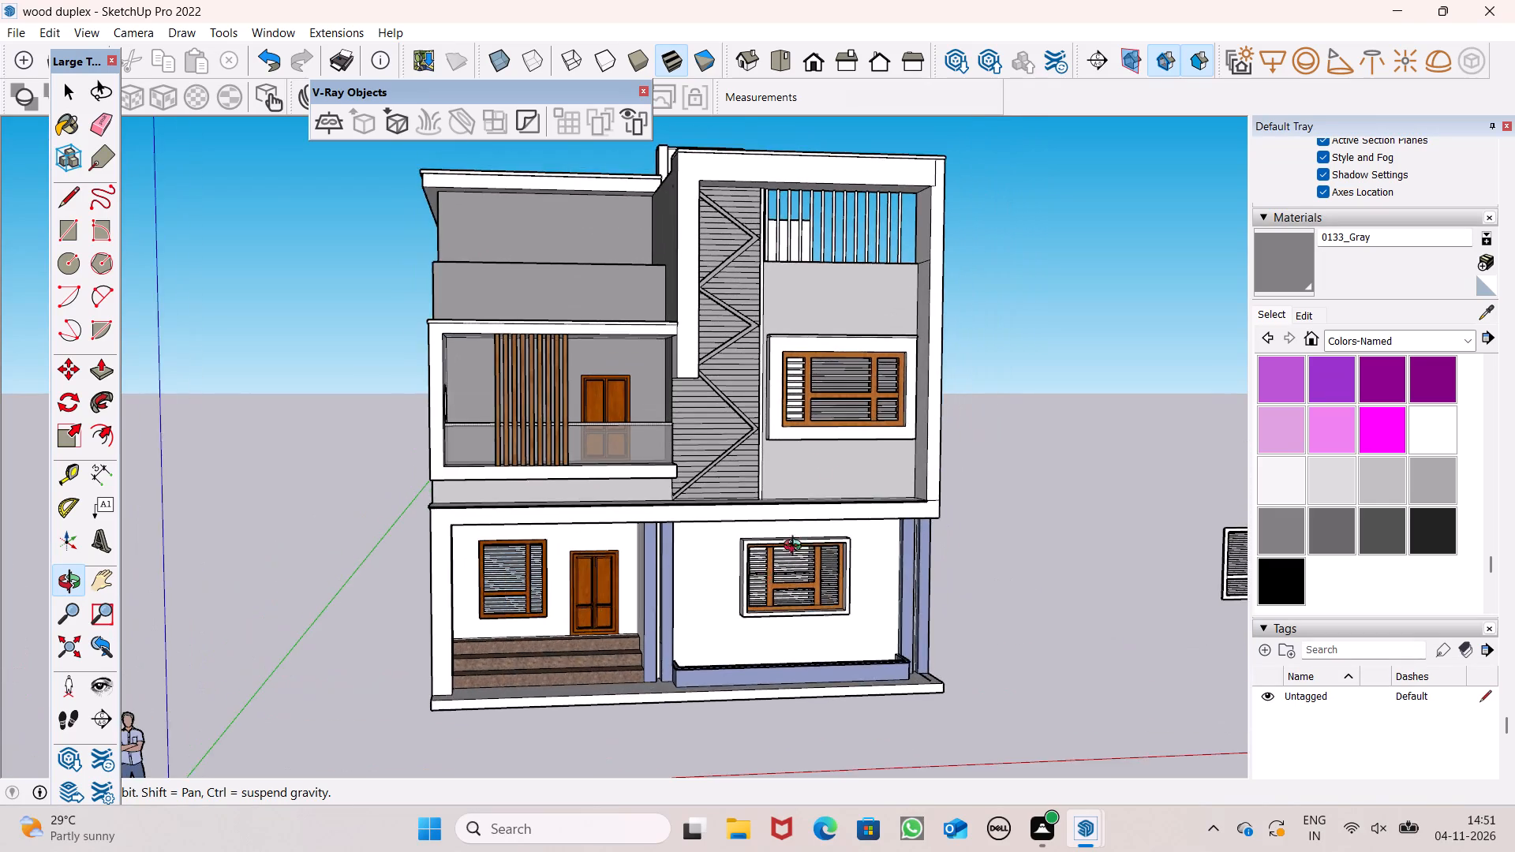
left_click_drag(820, 420, 802, 543)
left_click_drag(783, 491, 810, 542, "shift")
left_click_drag(819, 544, 432, 506)
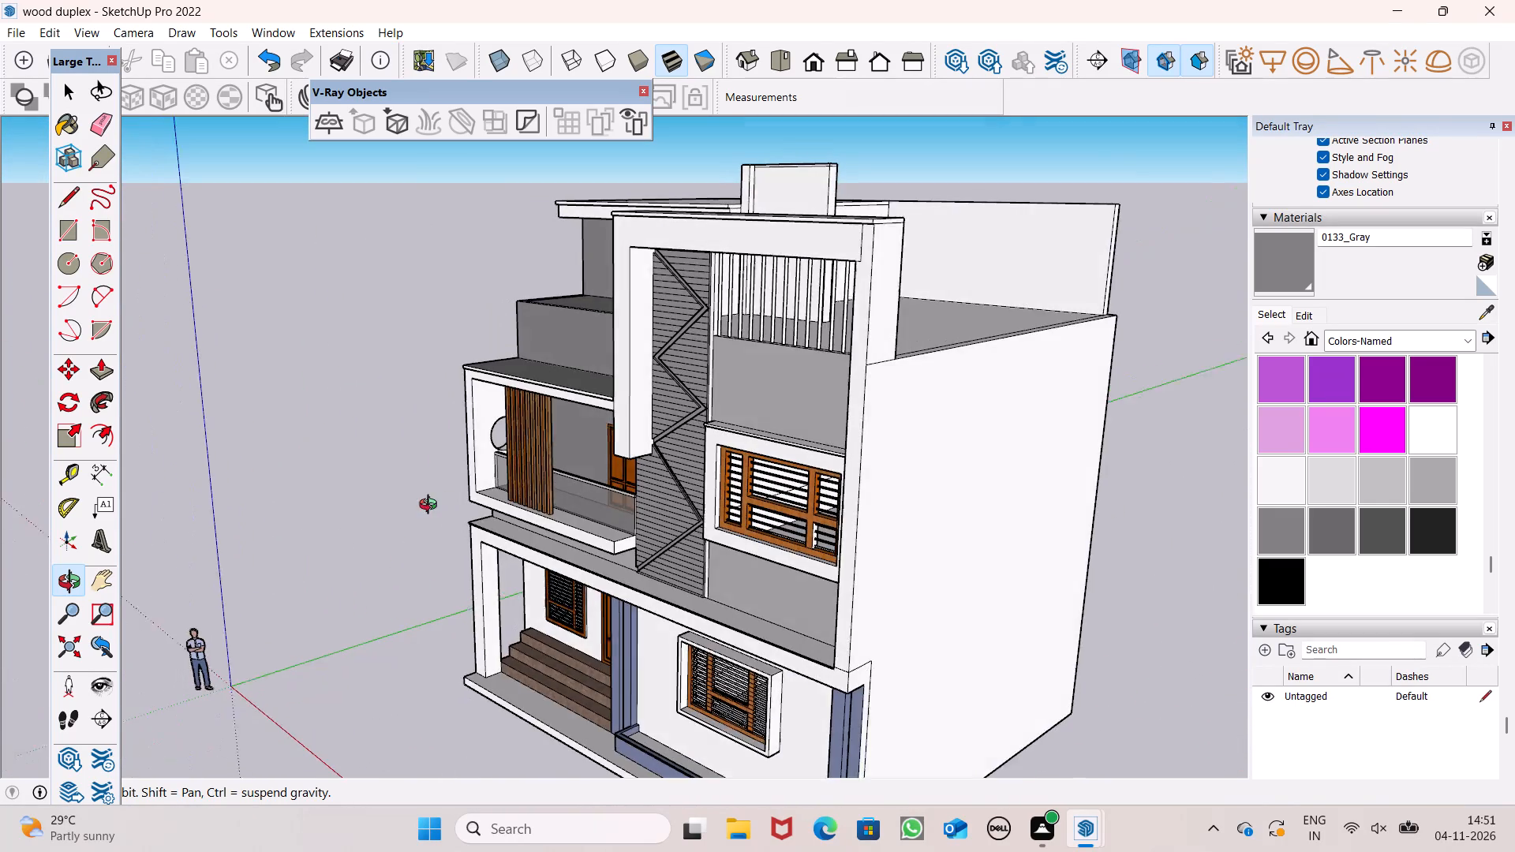
left_click_drag(432, 506, 616, 557)
left_click_drag(668, 528, 658, 579)
left_click_drag(821, 340, 816, 414)
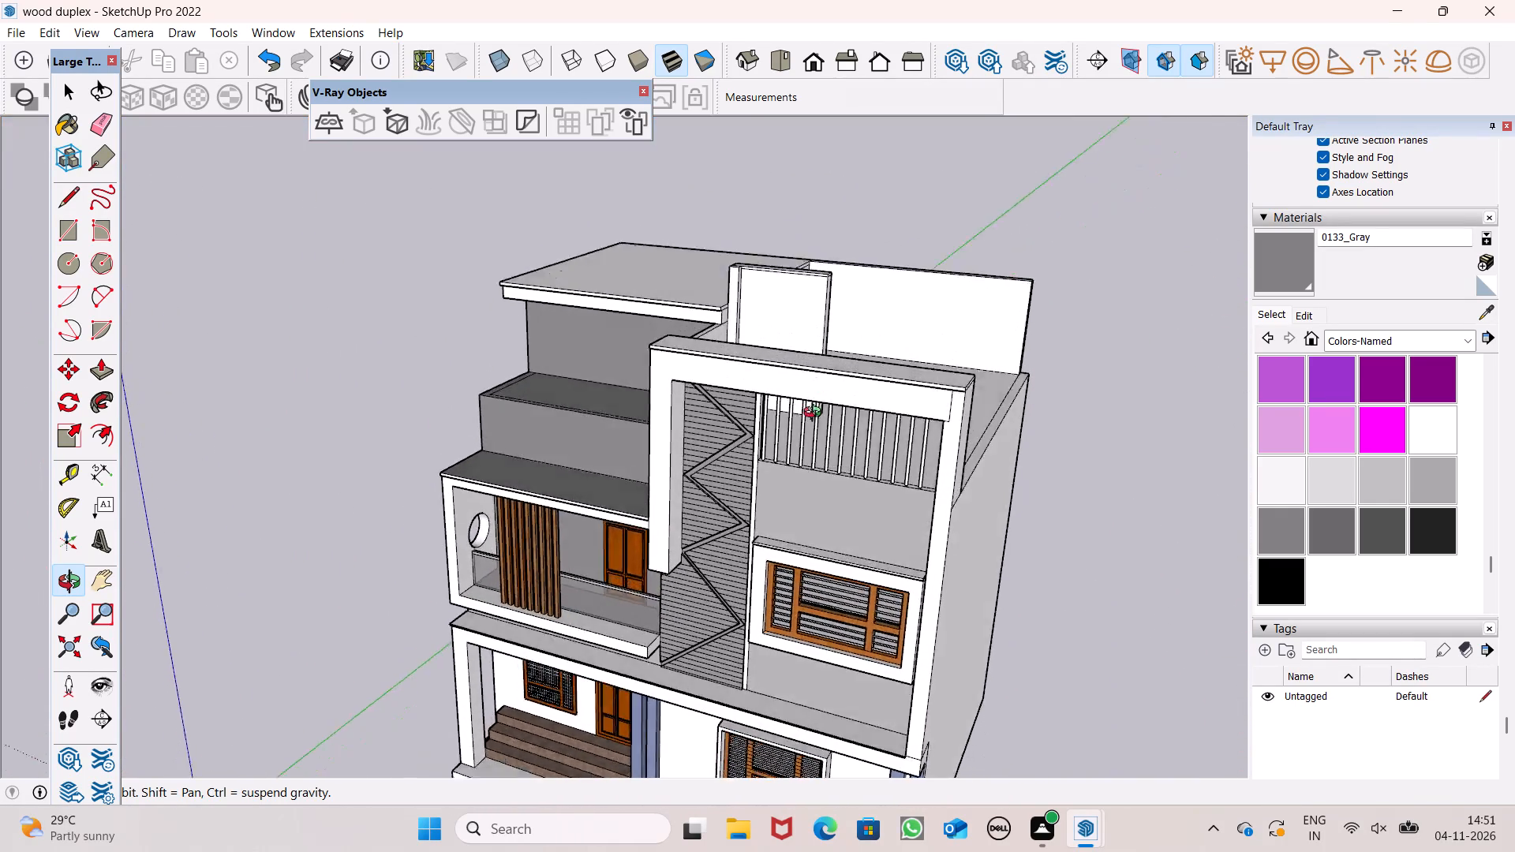
left_click_drag(816, 414, 1004, 425)
Paint the back wall of the room behind the upper-floor window with 0032_Moccasin from Colors-Named.
left_click_drag(637, 652, 682, 480)
left_click_drag(682, 537, 705, 566)
scroll(793, 549, "up", 2)
left_click_drag(845, 532, 770, 561, "shift")
left_click_drag(747, 561, 686, 556)
scroll(807, 560, "up", 16)
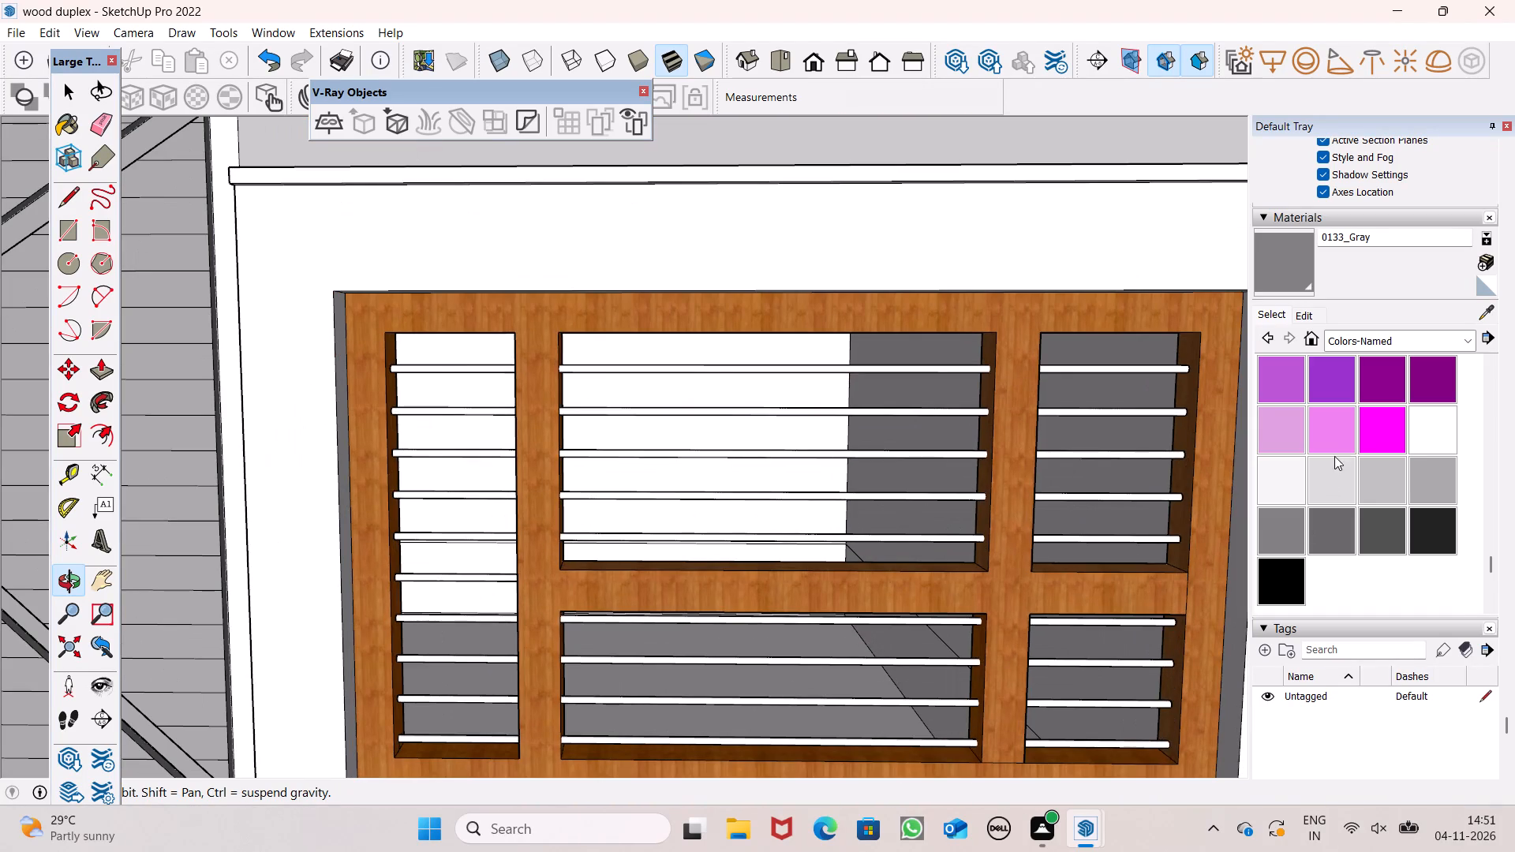
scroll(1336, 452, "up", 13)
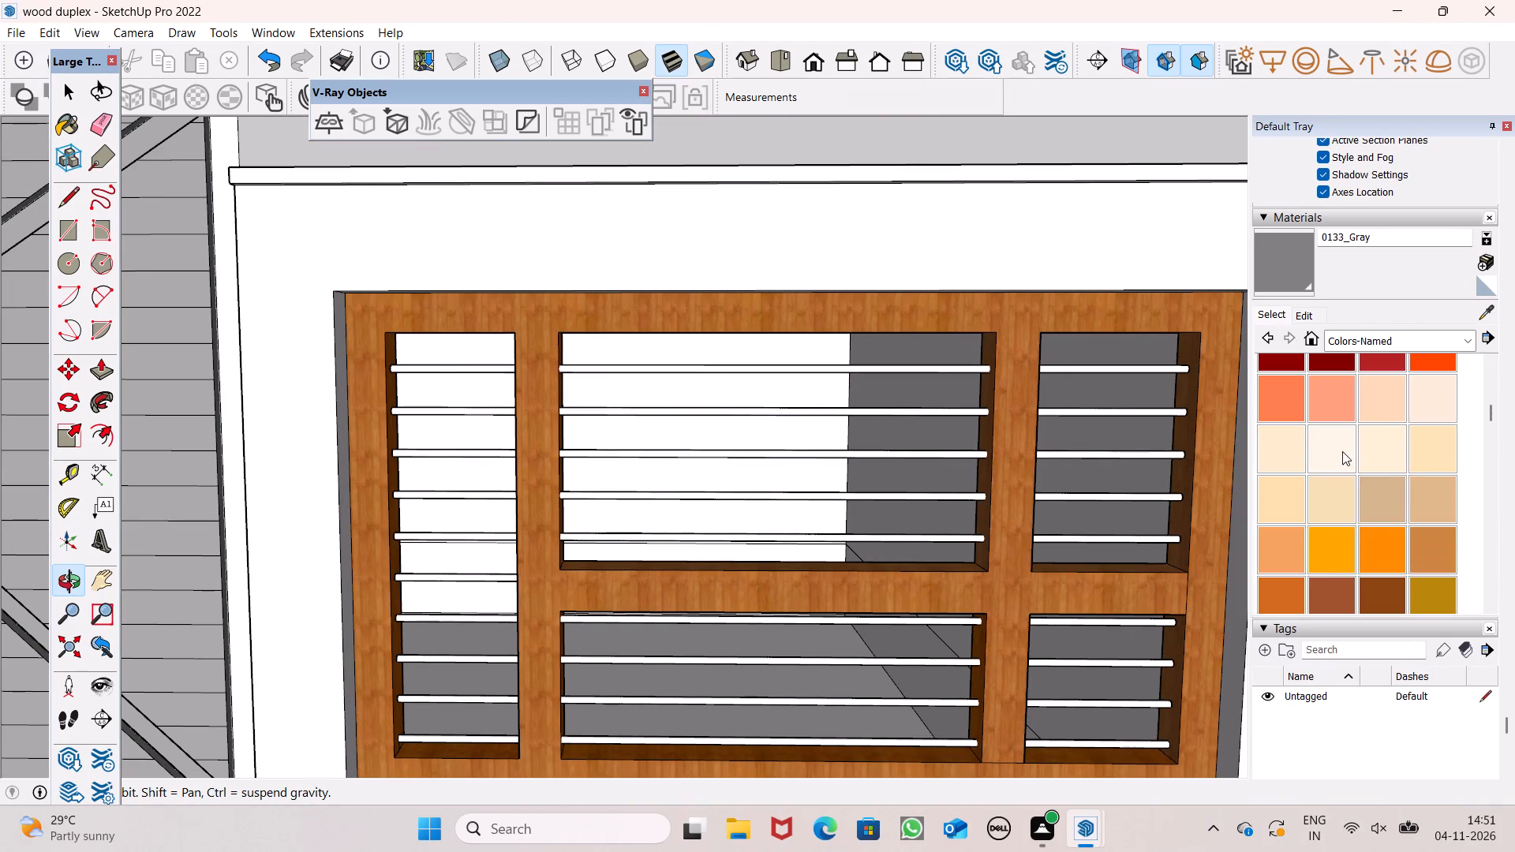
left_click(1429, 440)
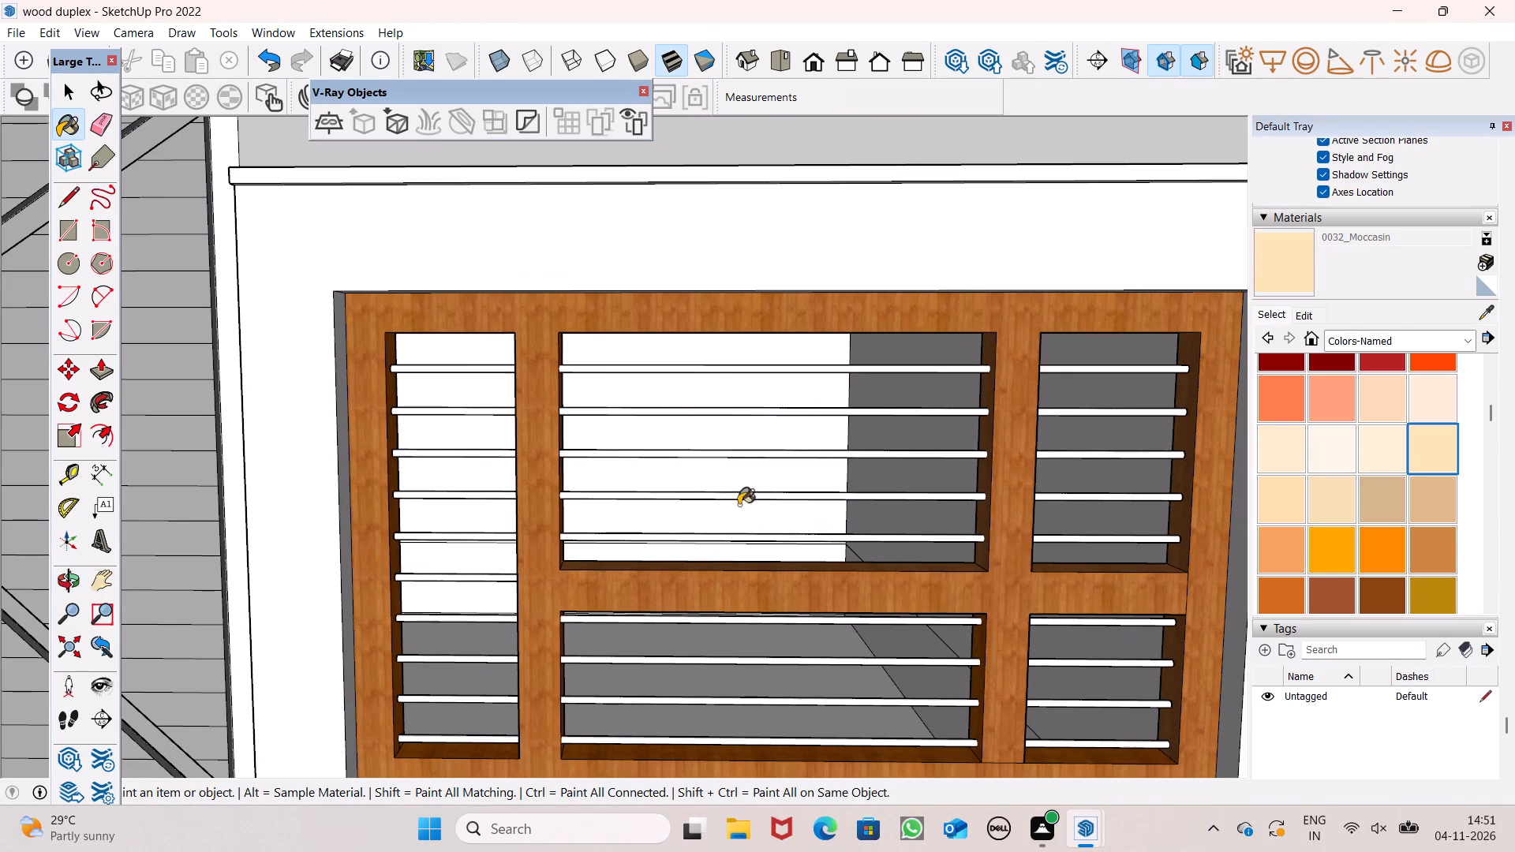
scroll(733, 491, "up", 12)
left_click(742, 449)
left_click(1063, 439)
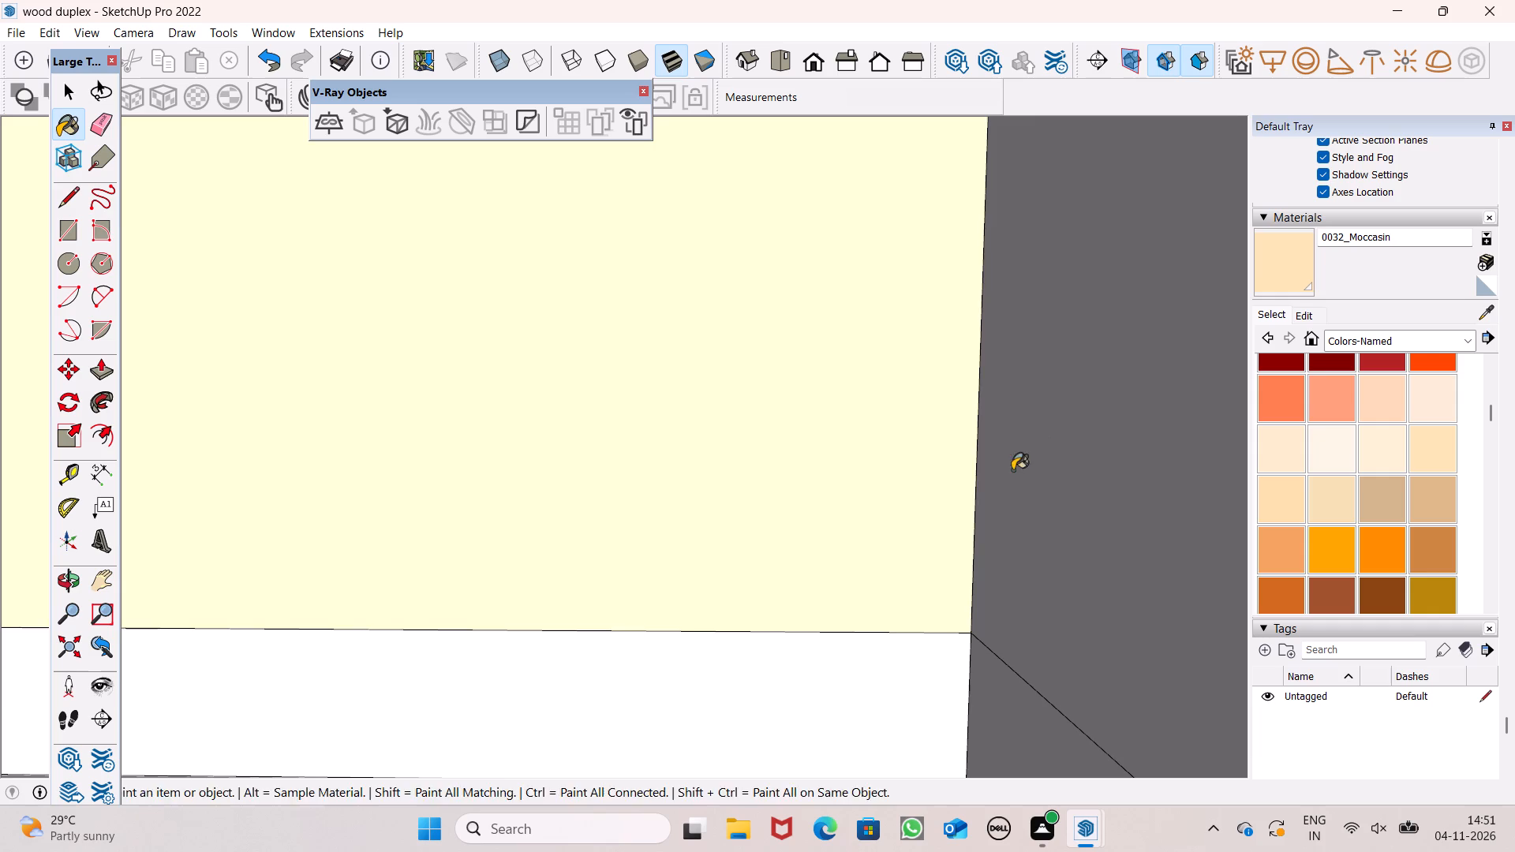
Erase the lower edges that split the back wall and adjoining side wall of the room behind the window.
key("e")
left_click_drag(881, 620, 874, 641)
left_click_drag(1023, 651, 1009, 683)
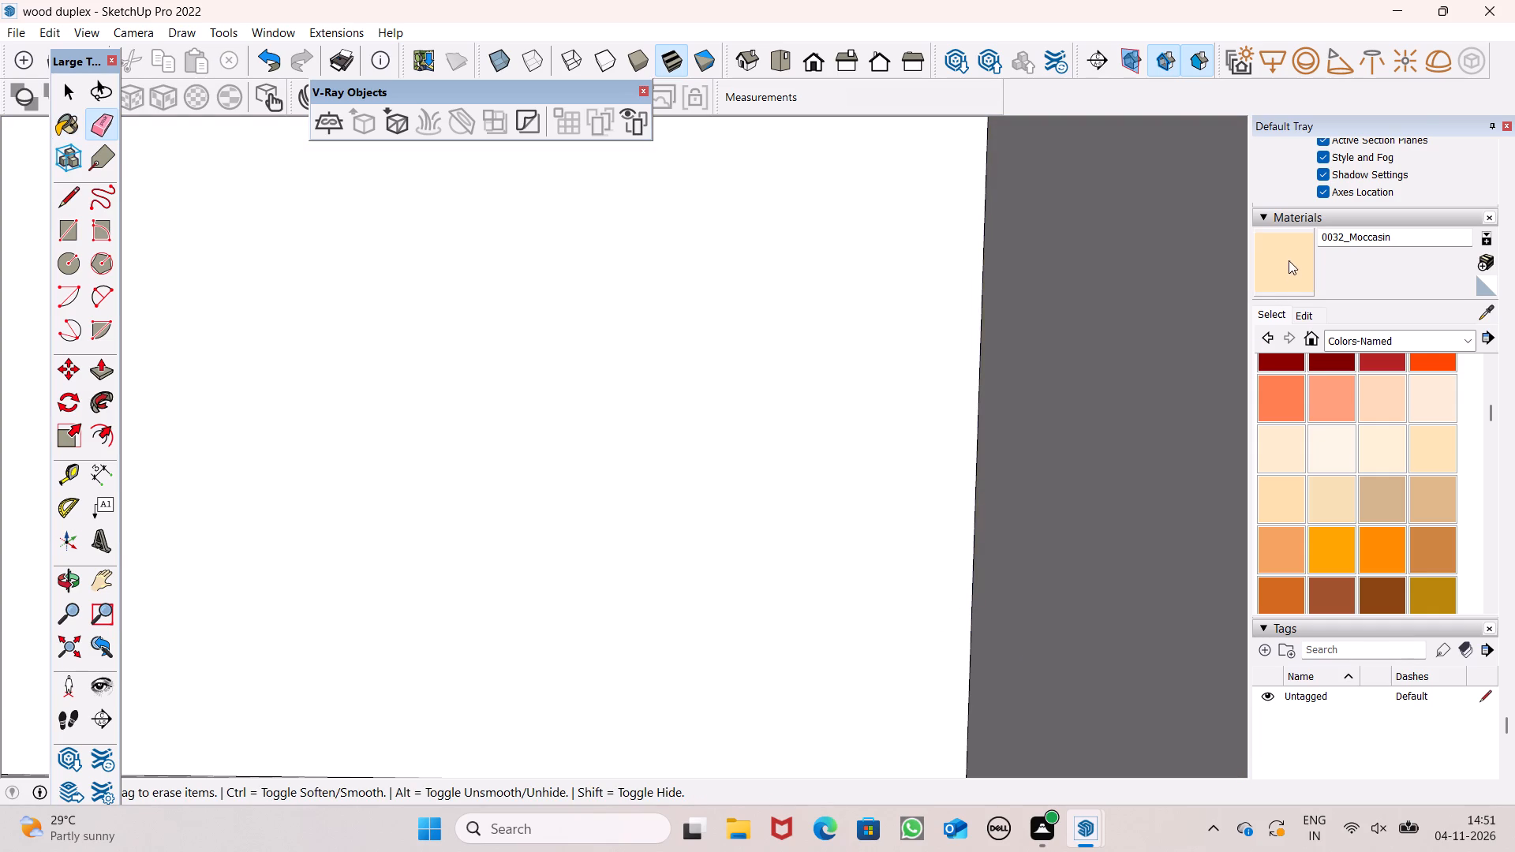
Paint the room's merged side and back walls, plus the back wall strip near the ceiling, with 0032_Moccasin.
left_click_drag(1289, 258, 1281, 258)
left_click(1072, 386)
left_click(831, 384)
scroll(709, 425, "down", 6)
scroll(710, 437, "up", 1)
scroll(710, 437, "down", 2)
scroll(630, 482, "down", 2)
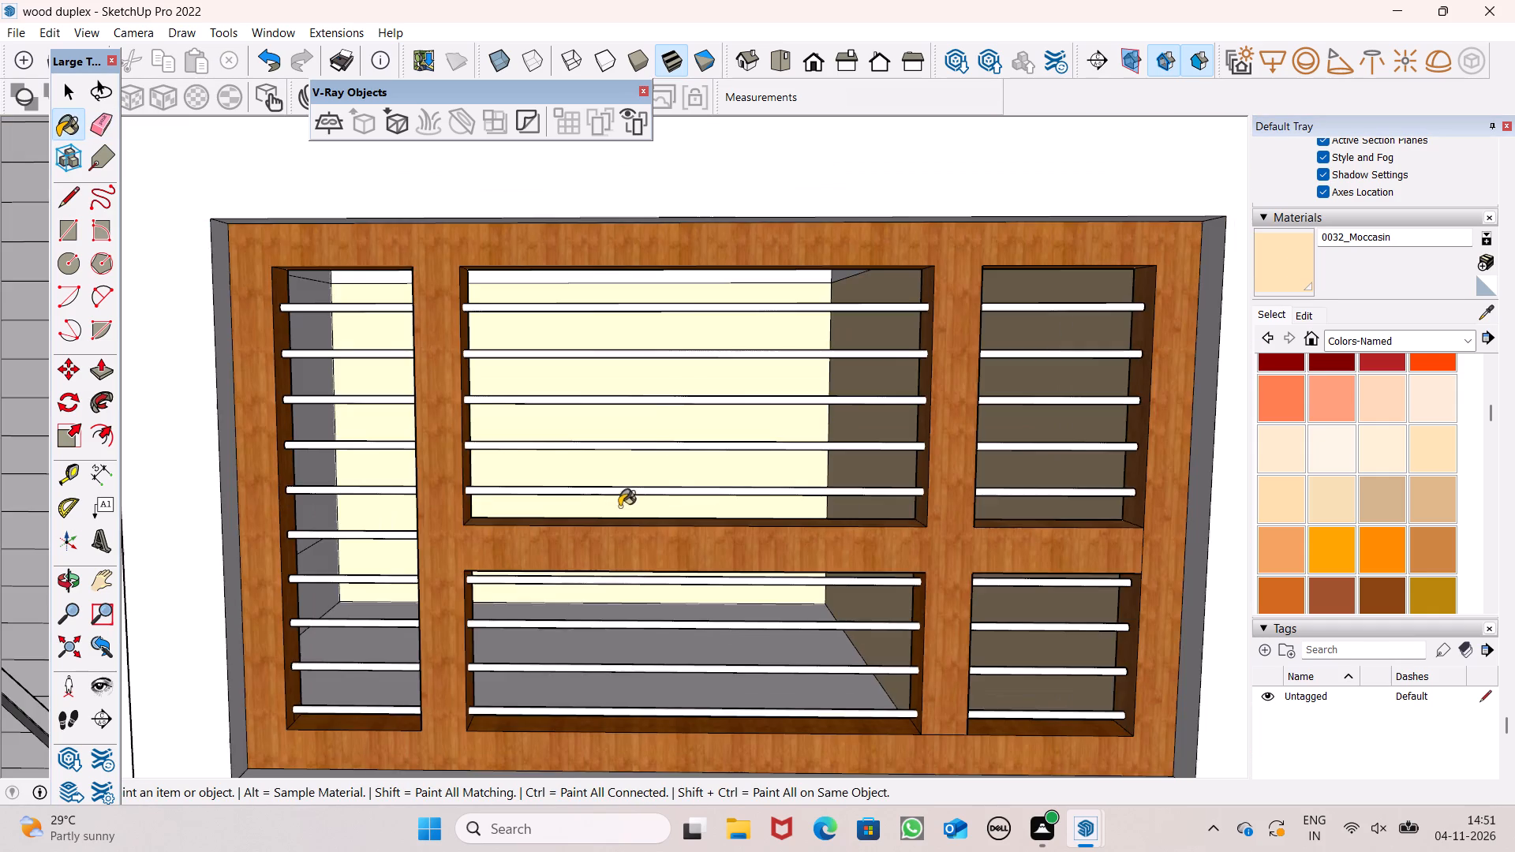
scroll(675, 374, "up", 5)
left_click(671, 196)
left_click_drag(938, 197, 939, 204)
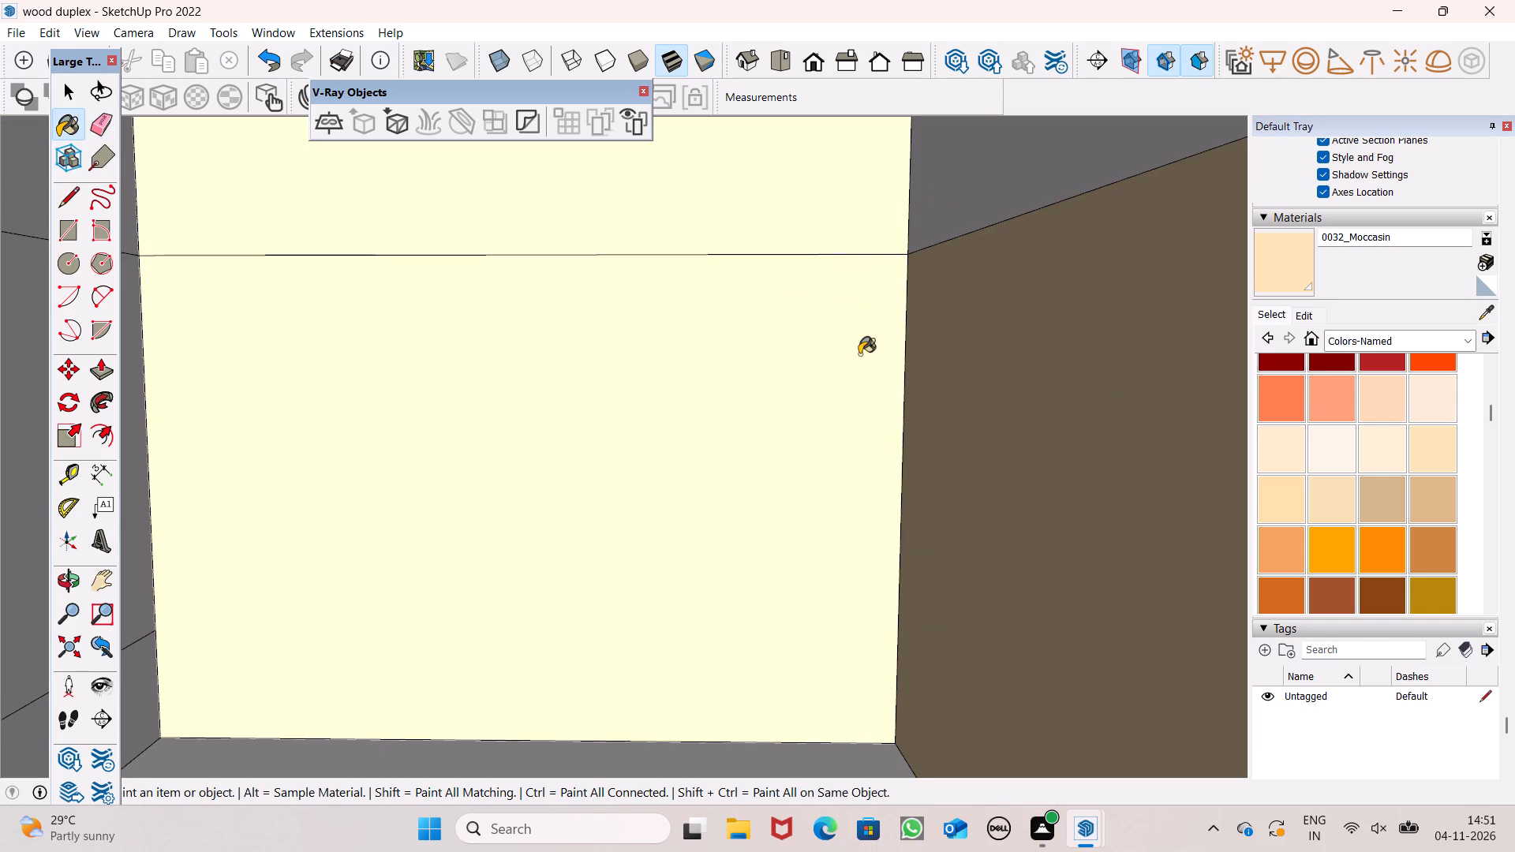
Erase the remaining edges that divide the room's back wall and both side walls.
key("e")
left_click_drag(978, 218, 983, 248)
left_click_drag(840, 238, 840, 267)
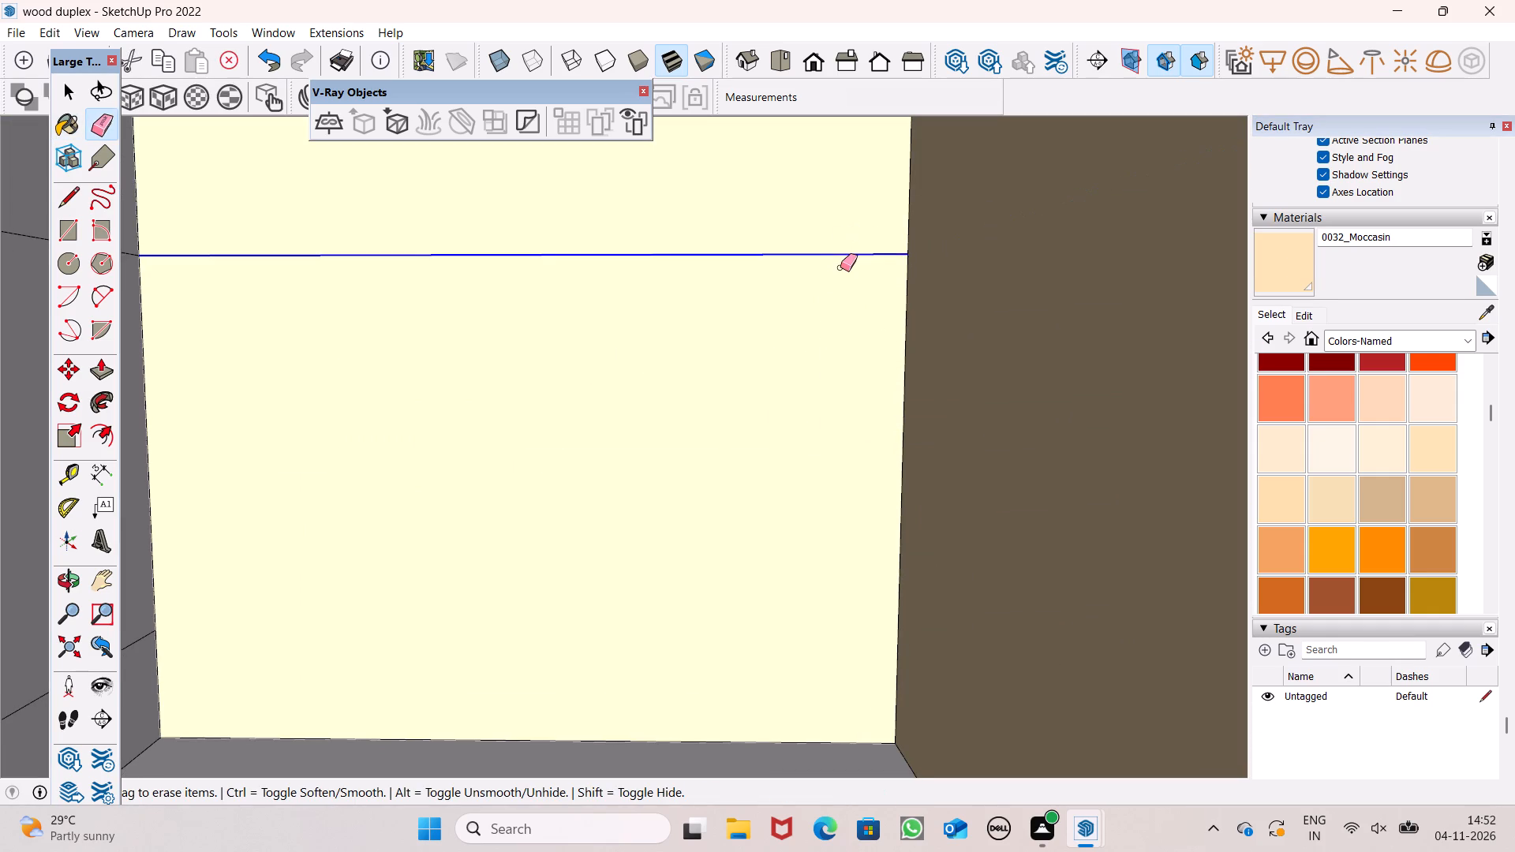
key("o")
left_click_drag(867, 307, 776, 324)
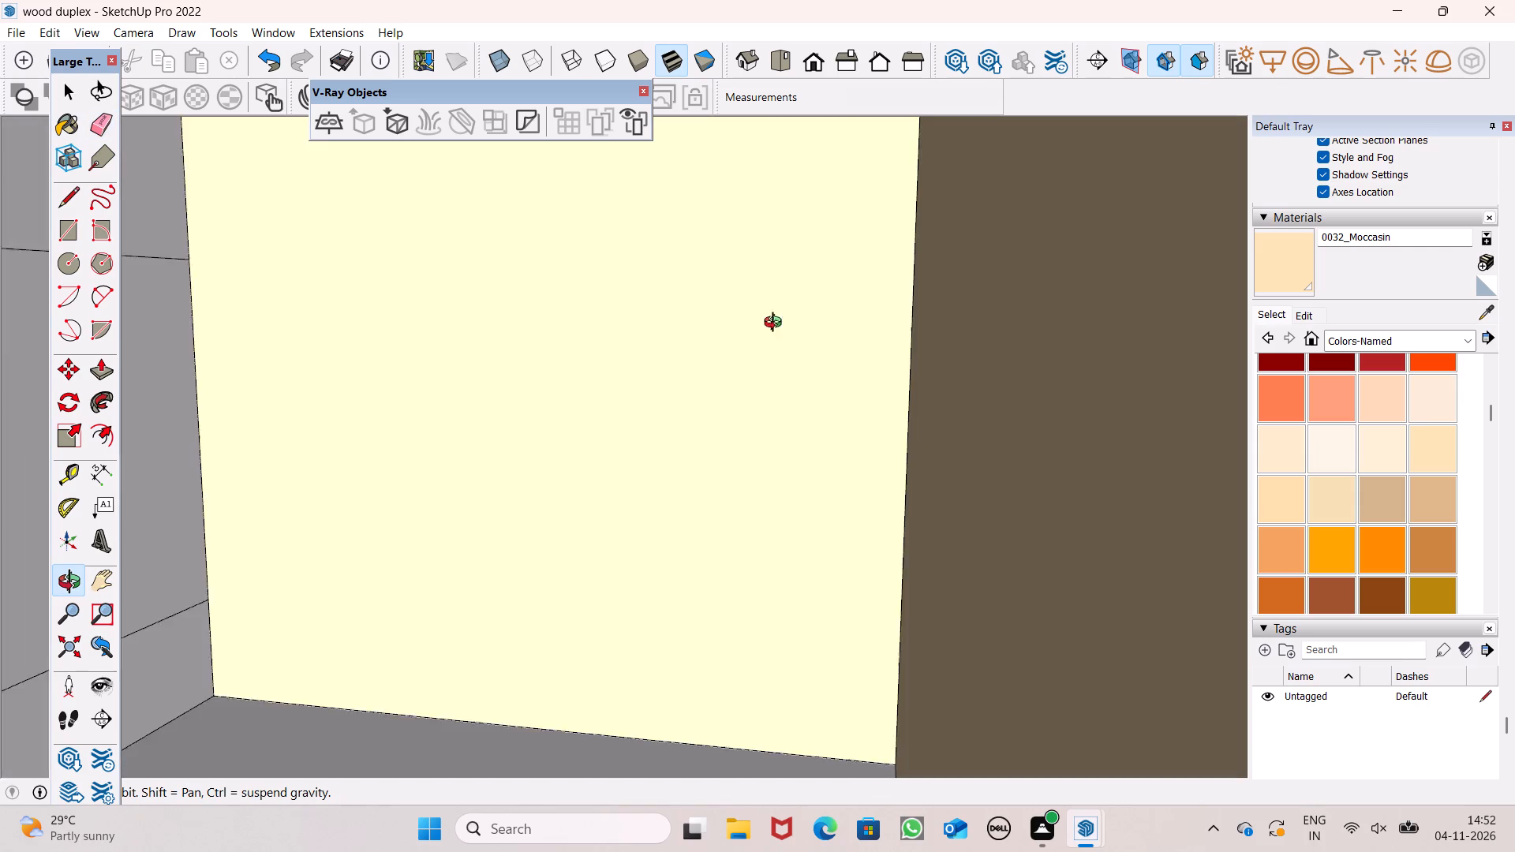
left_click_drag(776, 324, 820, 316)
left_click_drag(488, 372, 787, 398, "shift")
key("e")
left_click_drag(254, 251, 398, 720)
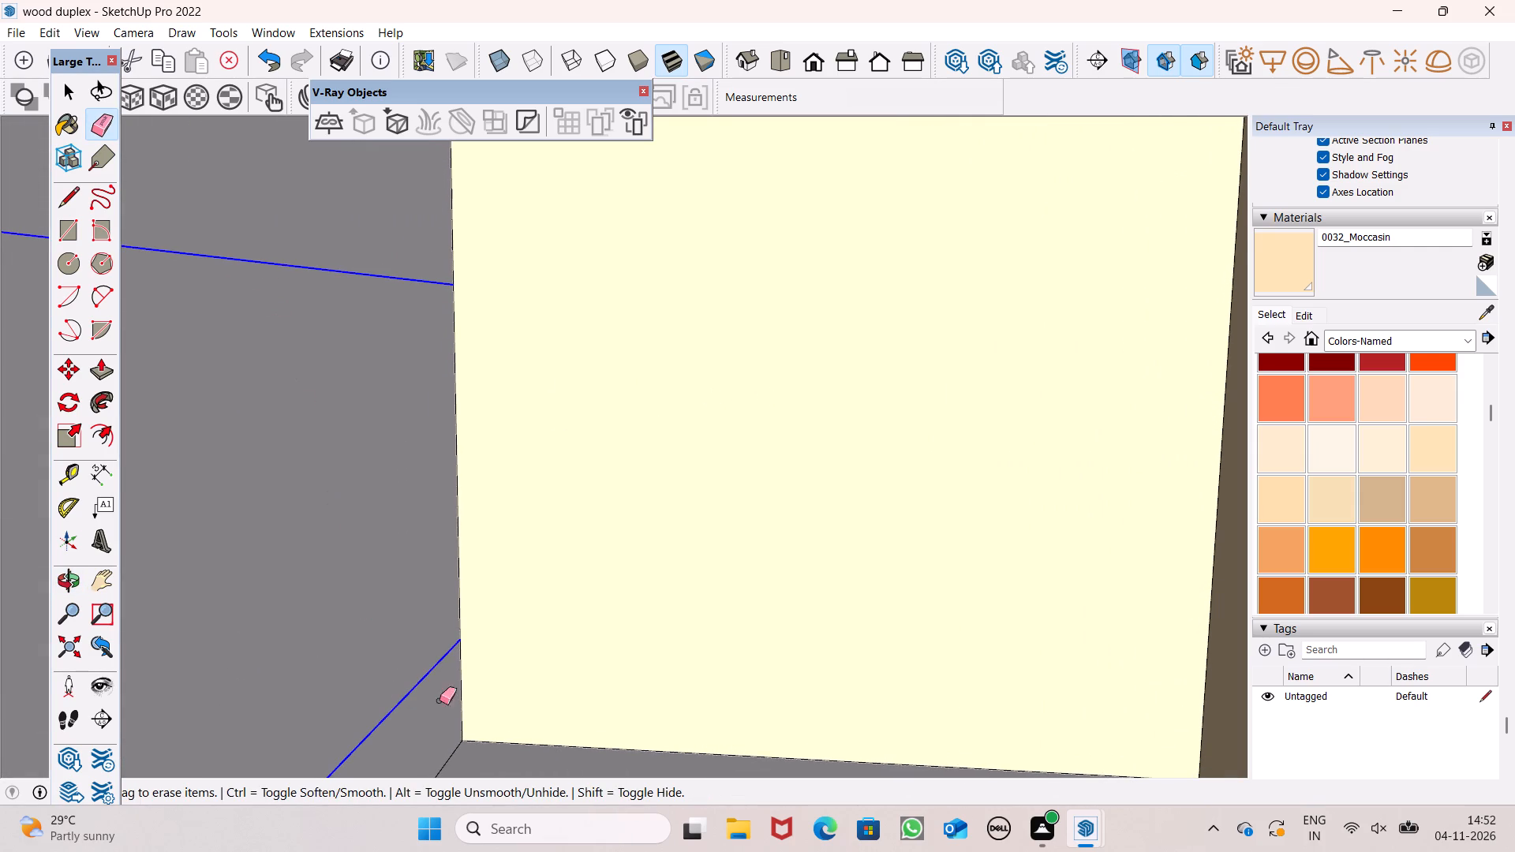
Paint the room's opposite, still gray side wall with 0032_Moccasin.
left_click(1262, 256)
left_click(230, 417)
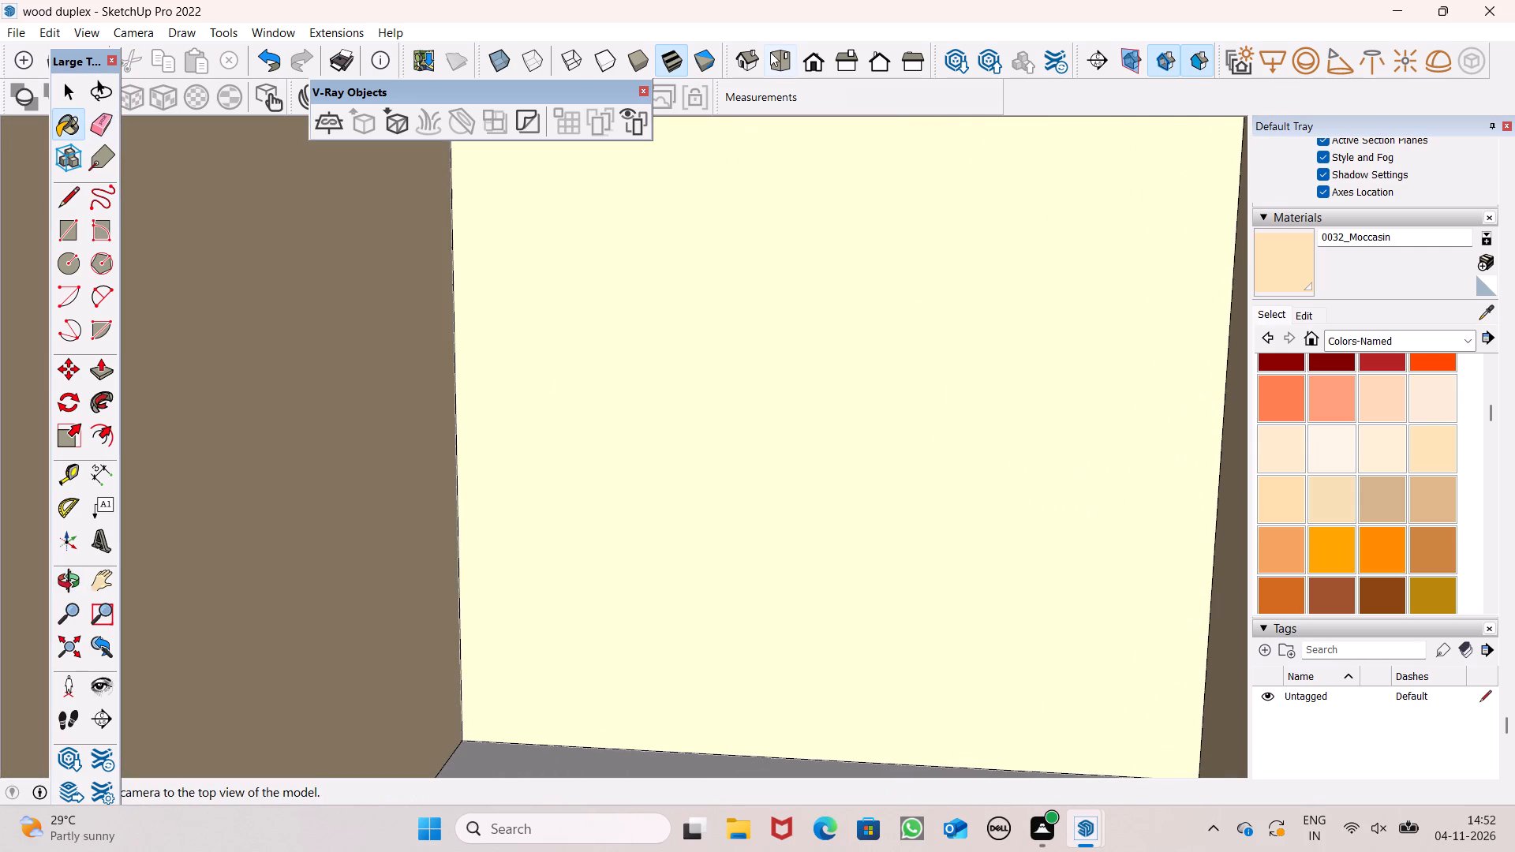
Edit the 0032_Moccasin color used behind the upper-floor window, setting its blue value to 158.
left_click(798, 64)
scroll(650, 379, "down", 17)
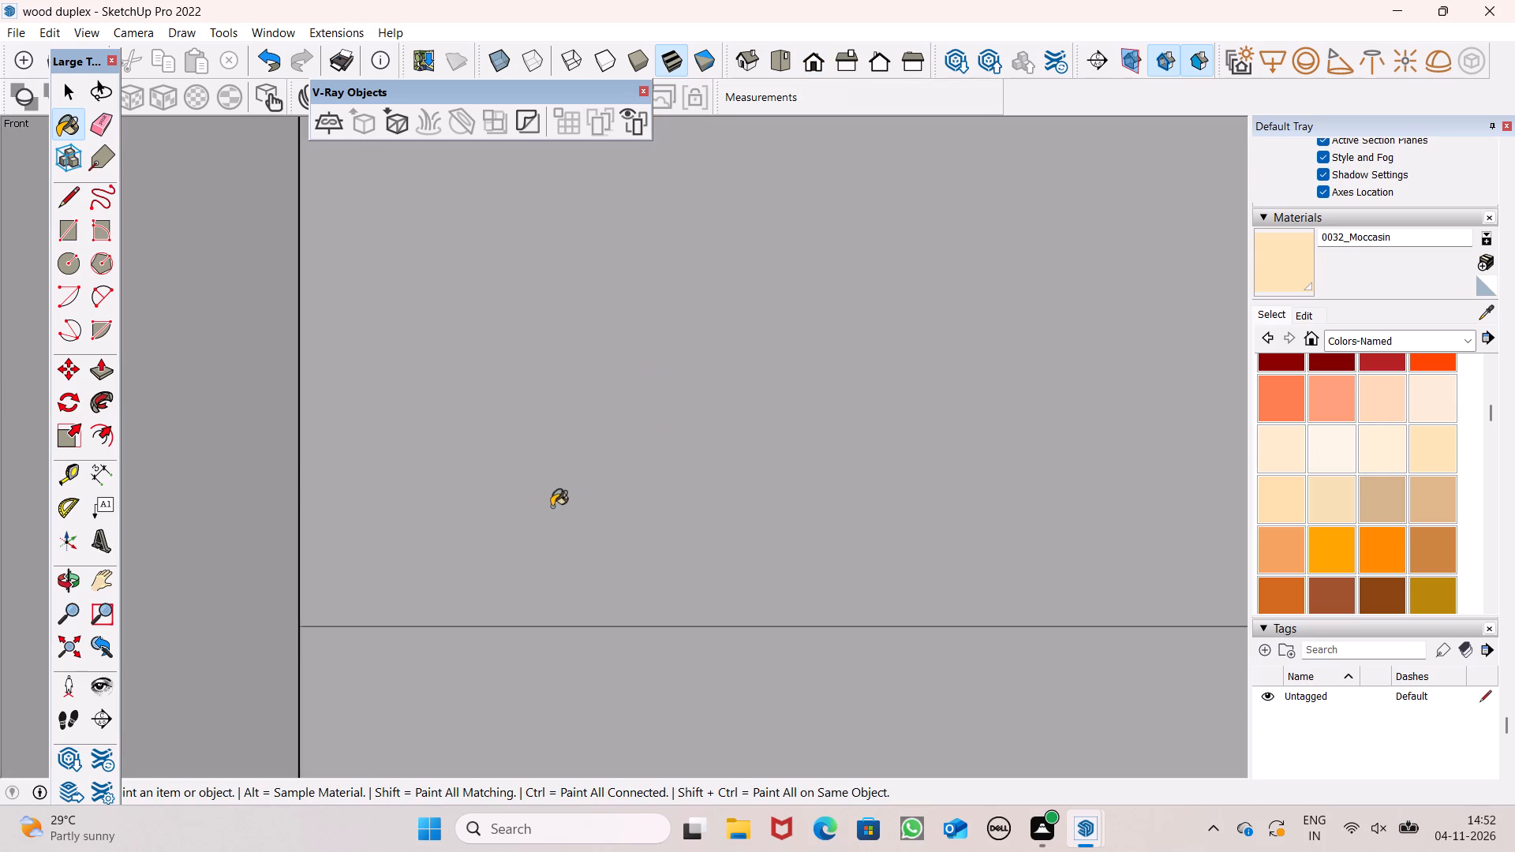
scroll(552, 506, "down", 14)
scroll(593, 553, "down", 20)
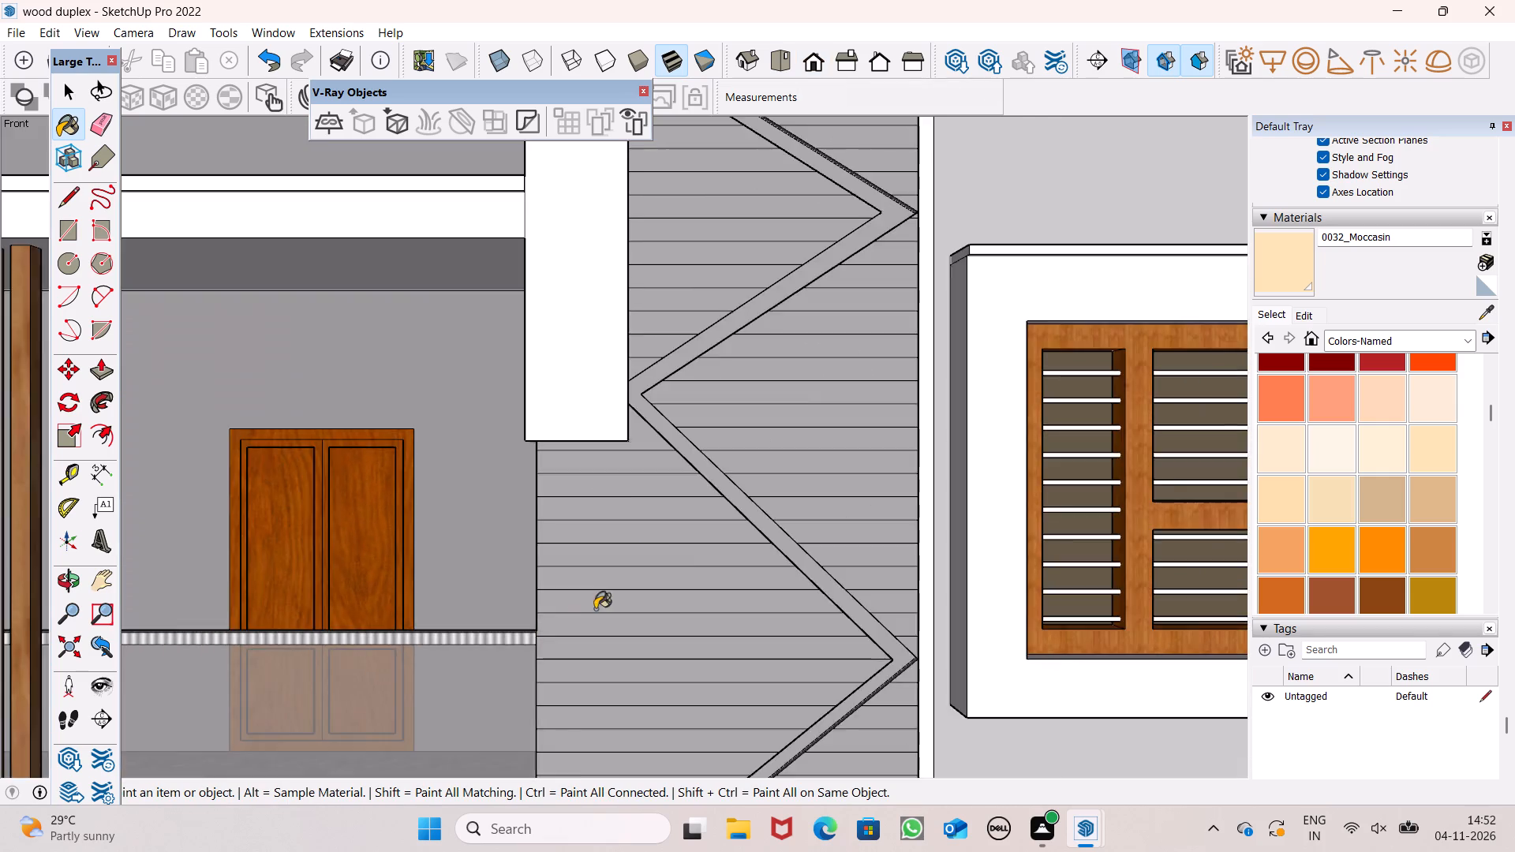
scroll(595, 609, "down", 14)
key("o")
left_click_drag(669, 623, 608, 607, "shift")
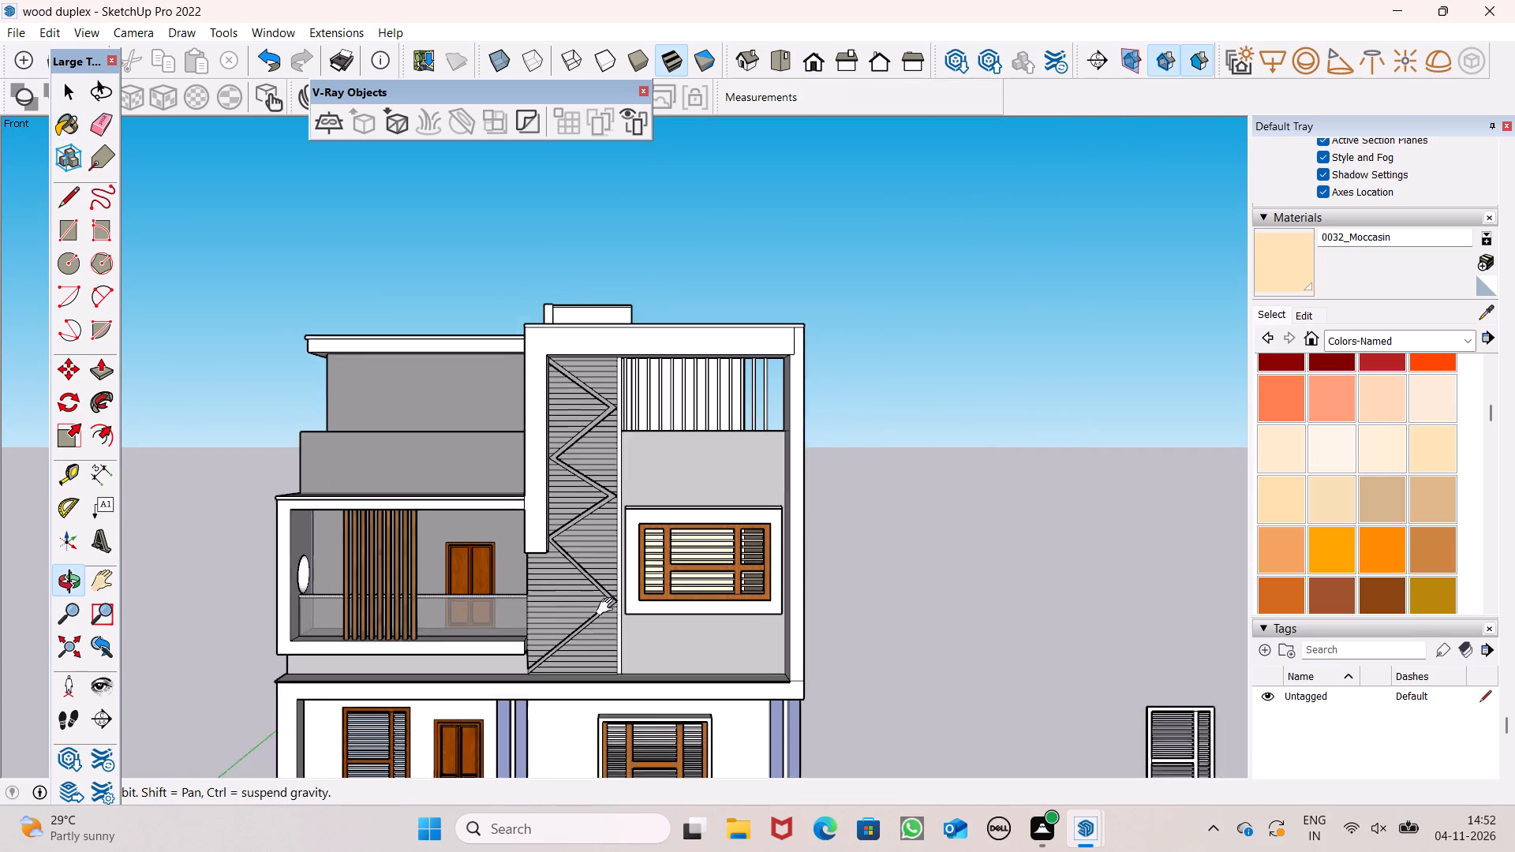
left_click_drag(608, 607, 650, 640, "shift")
scroll(688, 540, "up", 8)
left_click_drag(689, 582, 690, 539, "shift")
left_click_drag(662, 557, 636, 560)
left_click_drag(662, 547, 753, 510, "shift")
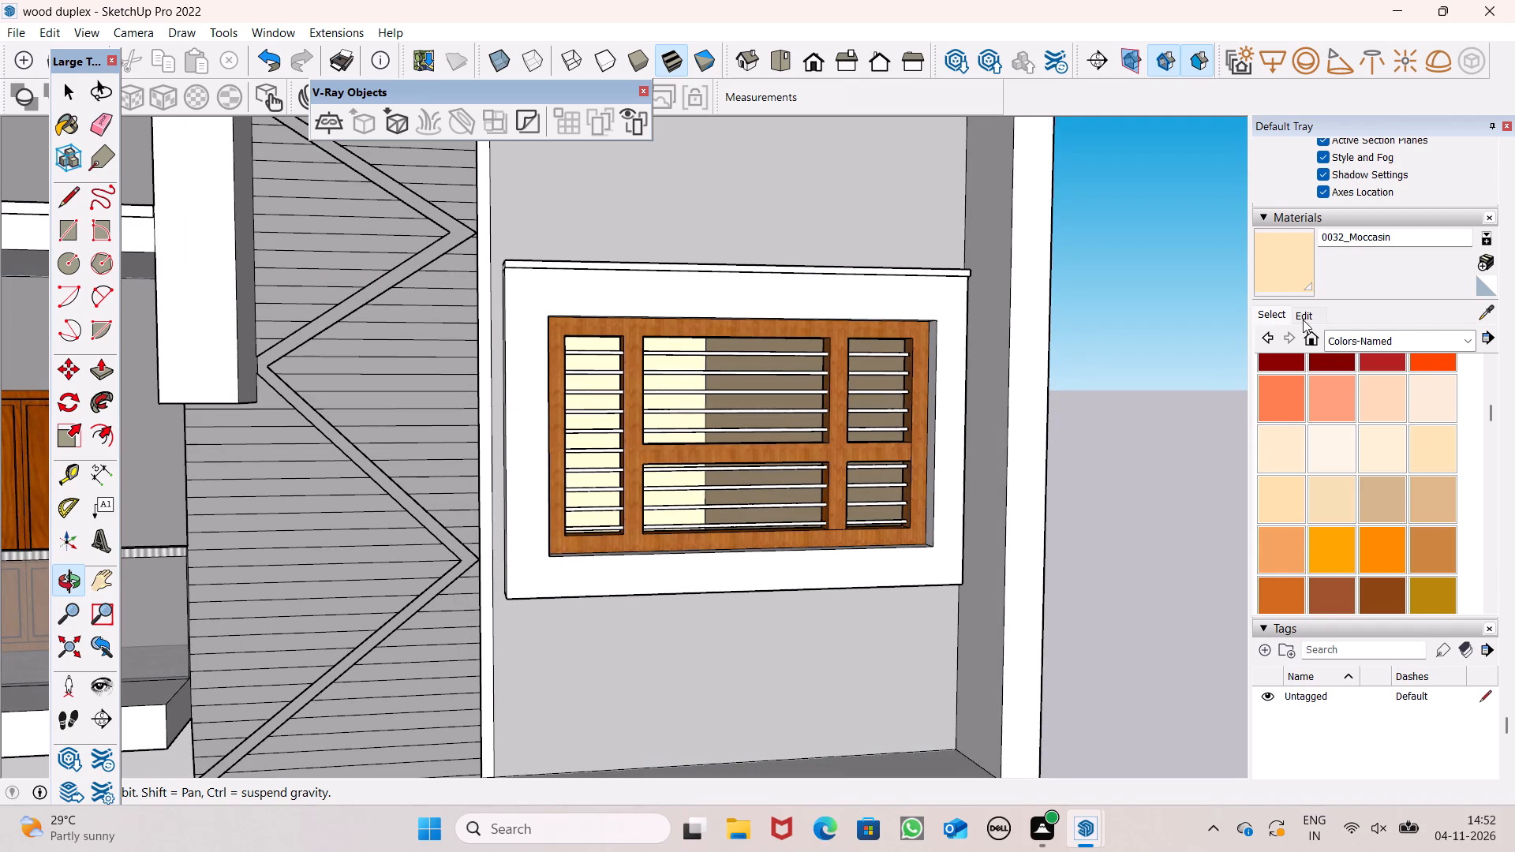
left_click(1301, 316)
left_click(1350, 435)
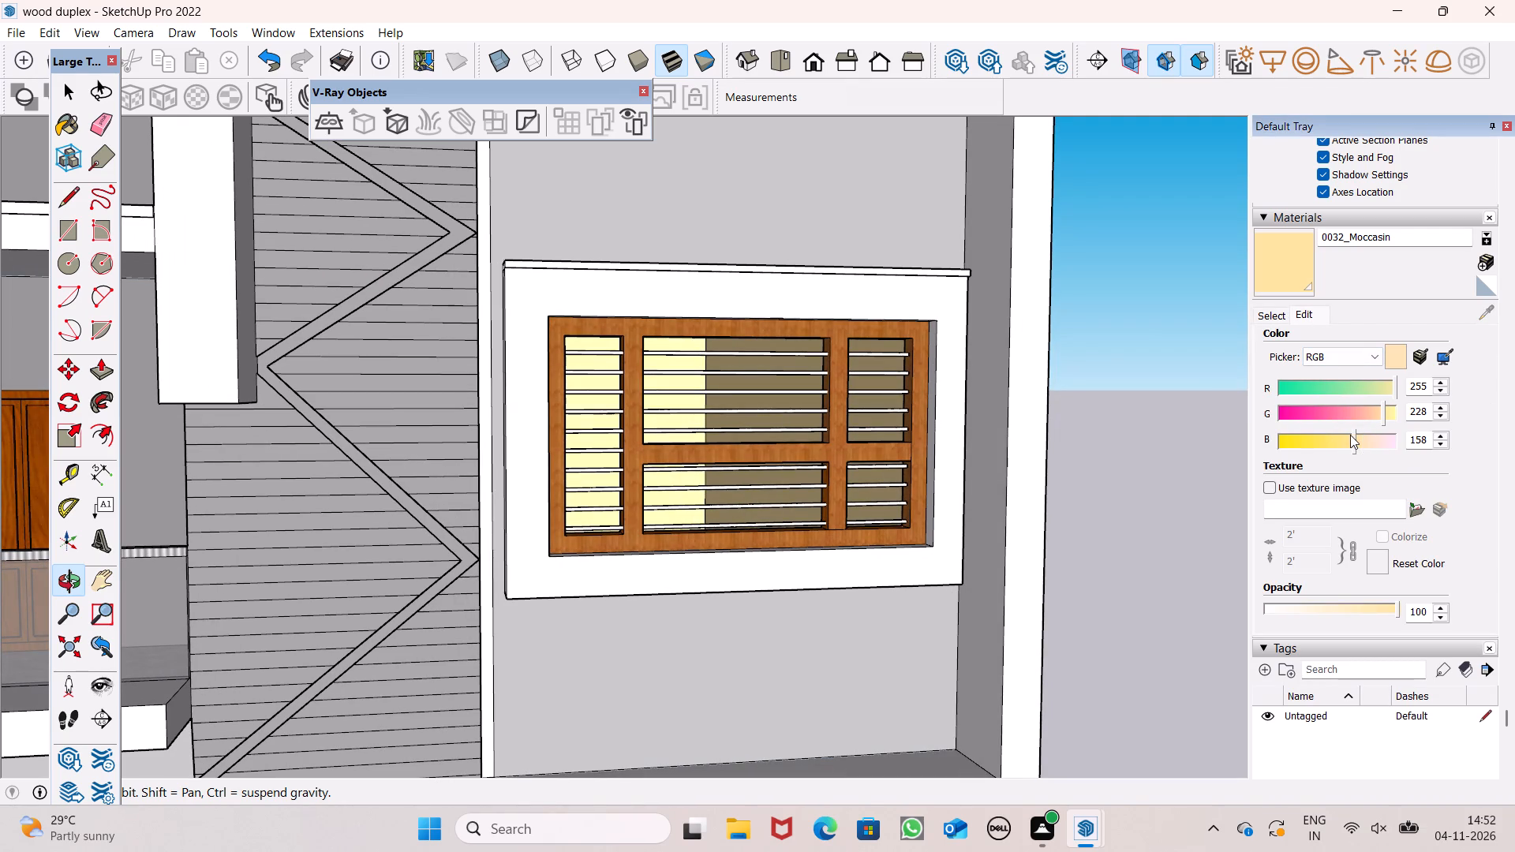
Shift the 0032_Moccasin color toward yellow by setting its RGB values to 249, 249, 145.
left_click(1351, 437)
left_click(1346, 441)
left_click(1345, 439)
left_click(1389, 411)
left_click(1389, 387)
Examine the whole facade from several angles, checking how the recolored interior looks through the upper-floor window.
scroll(789, 475, "down", 4)
left_click_drag(1075, 542, 829, 549)
left_click_drag(829, 549, 982, 473)
scroll(1004, 444, "down", 6)
left_click_drag(1020, 496, 958, 484, "shift")
left_click_drag(973, 490, 1062, 490)
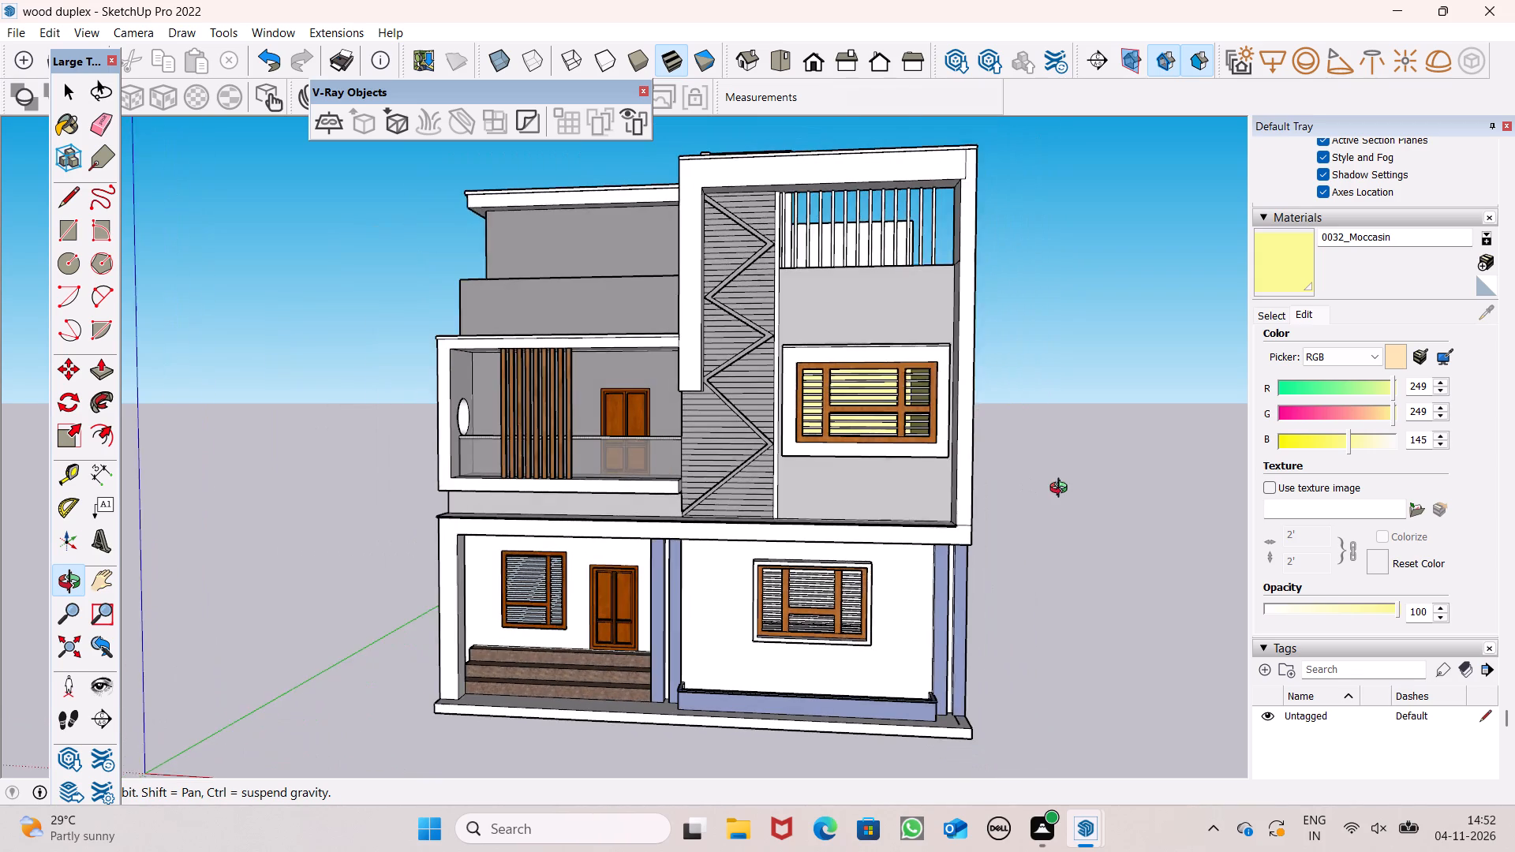
left_click_drag(1062, 490, 1065, 491)
left_click_drag(1062, 492, 954, 489)
scroll(944, 477, "down", 4)
left_click_drag(941, 505, 982, 513)
scroll(873, 431, "up", 3)
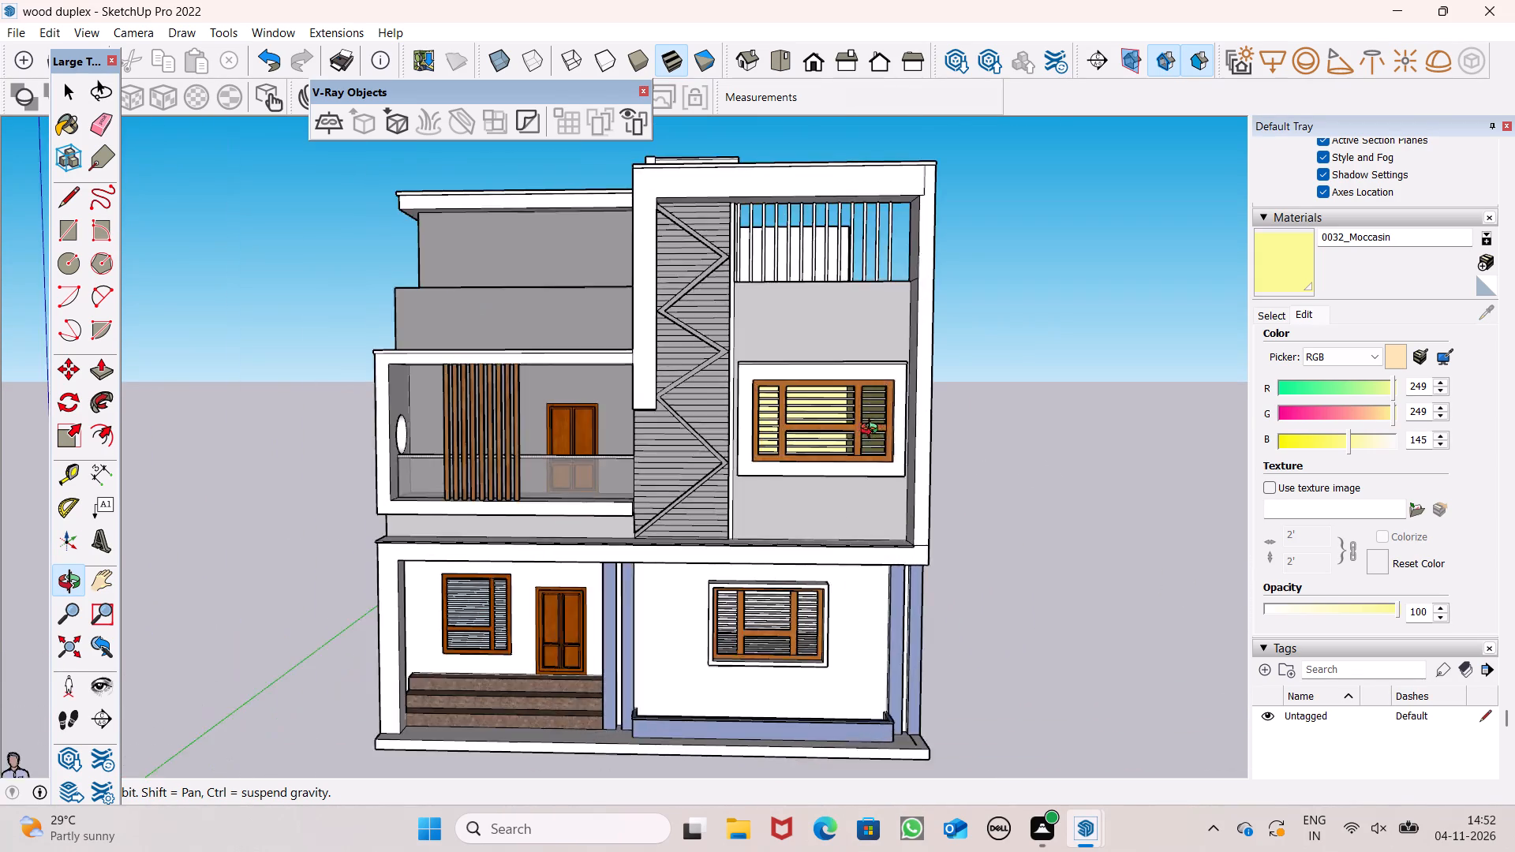
scroll(873, 431, "up", 6)
left_click_drag(862, 443, 797, 466)
scroll(796, 462, "down", 5)
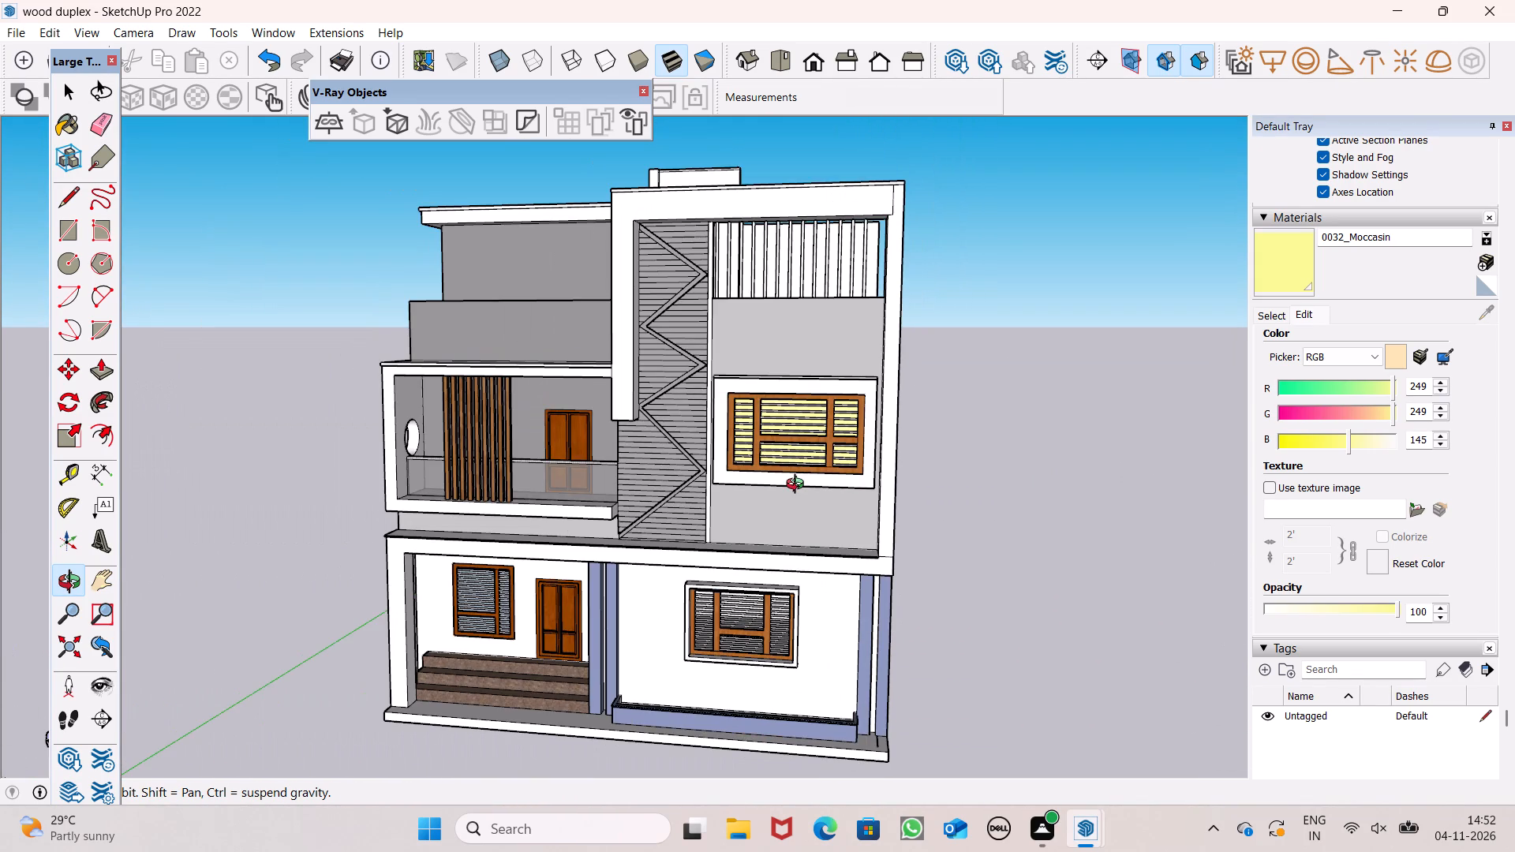
left_click_drag(775, 491, 911, 498)
scroll(731, 625, "down", 1)
scroll(731, 625, "up", 4)
Erase the horizontal edges dividing the back wall and left side wall of the room behind the ground-floor window.
left_click_drag(750, 641, 732, 606, "shift")
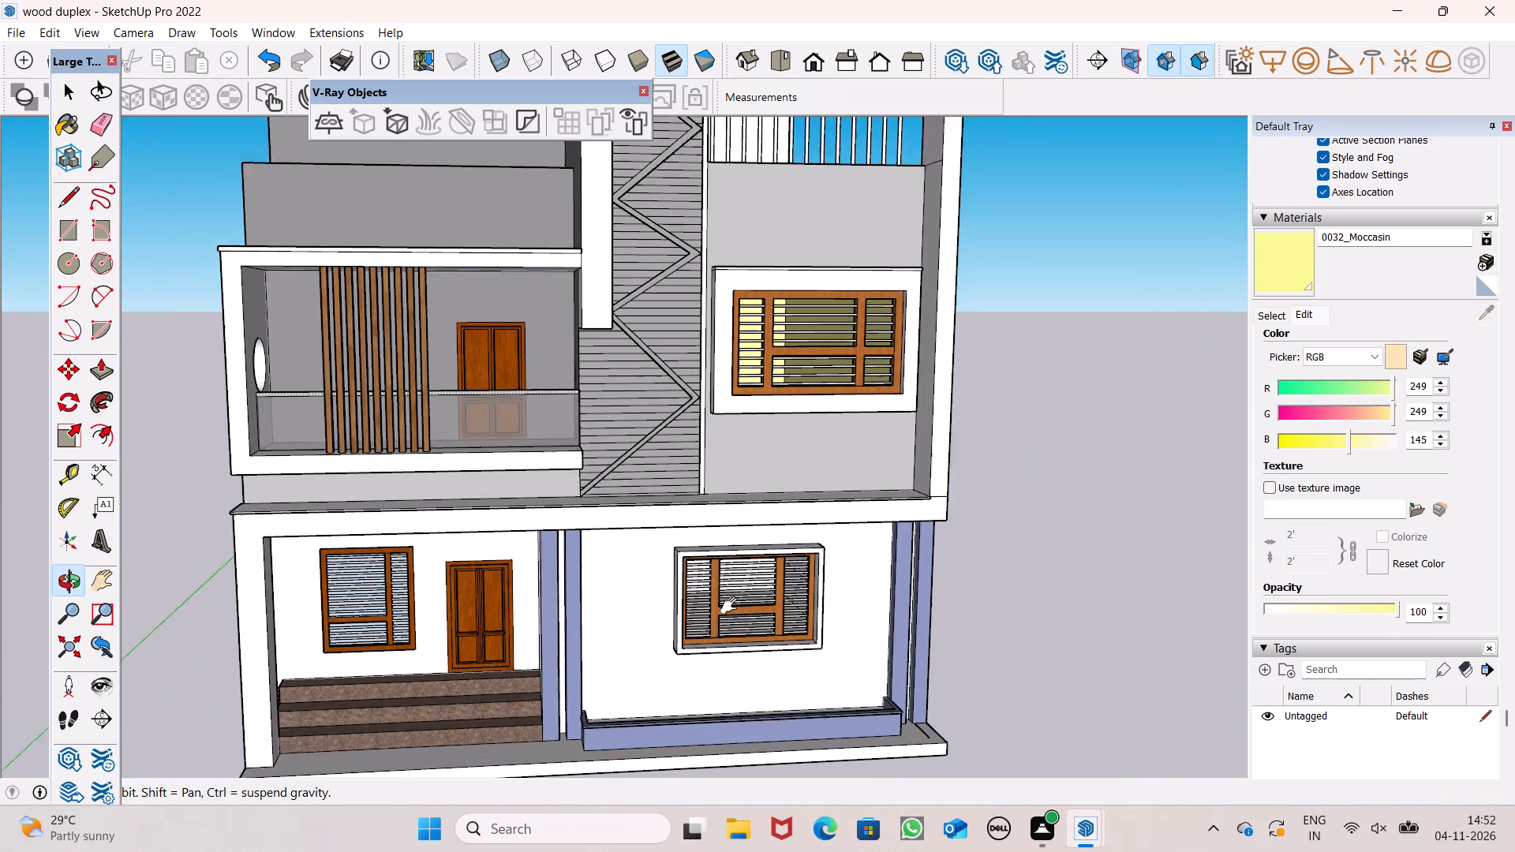
left_click_drag(732, 606, 725, 591, "shift")
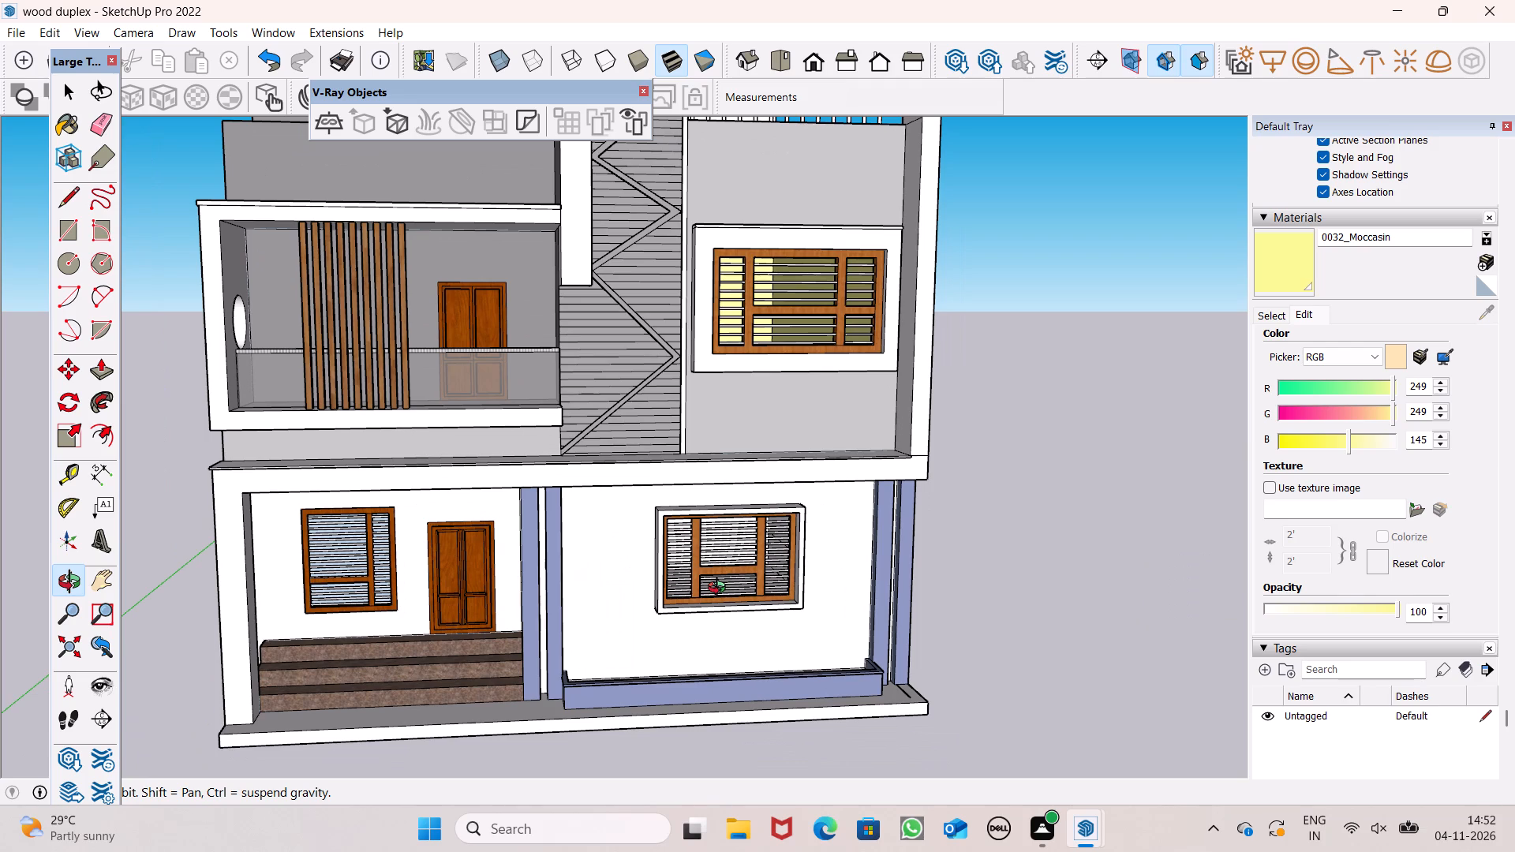
scroll(717, 583, "up", 9)
left_click_drag(749, 580, 717, 514)
scroll(708, 501, "up", 6)
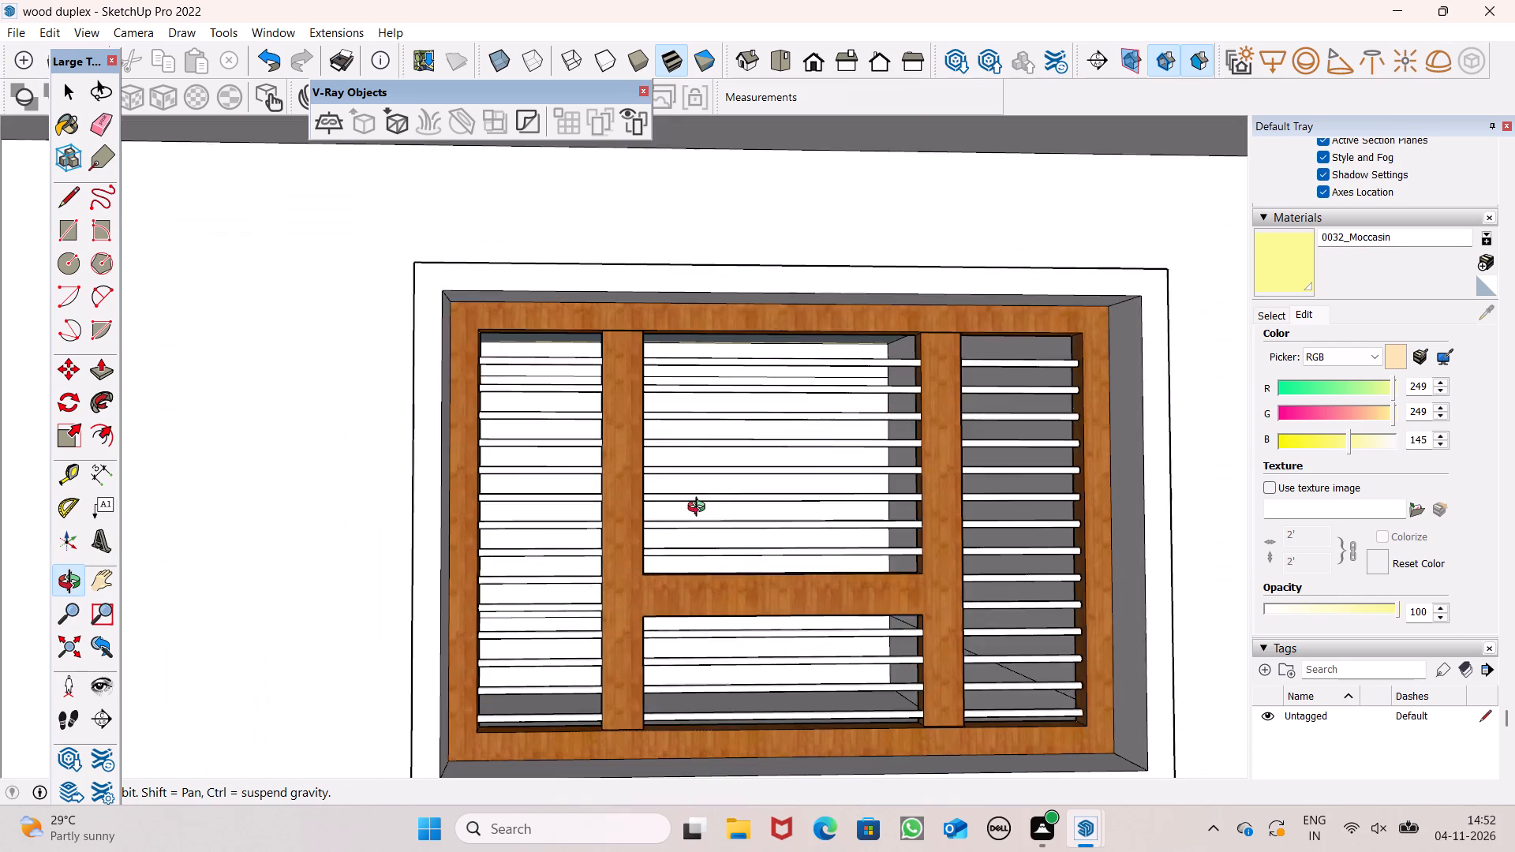
left_click_drag(698, 515, 639, 556)
scroll(671, 523, "up", 6)
left_click(671, 523, "shift")
key("e")
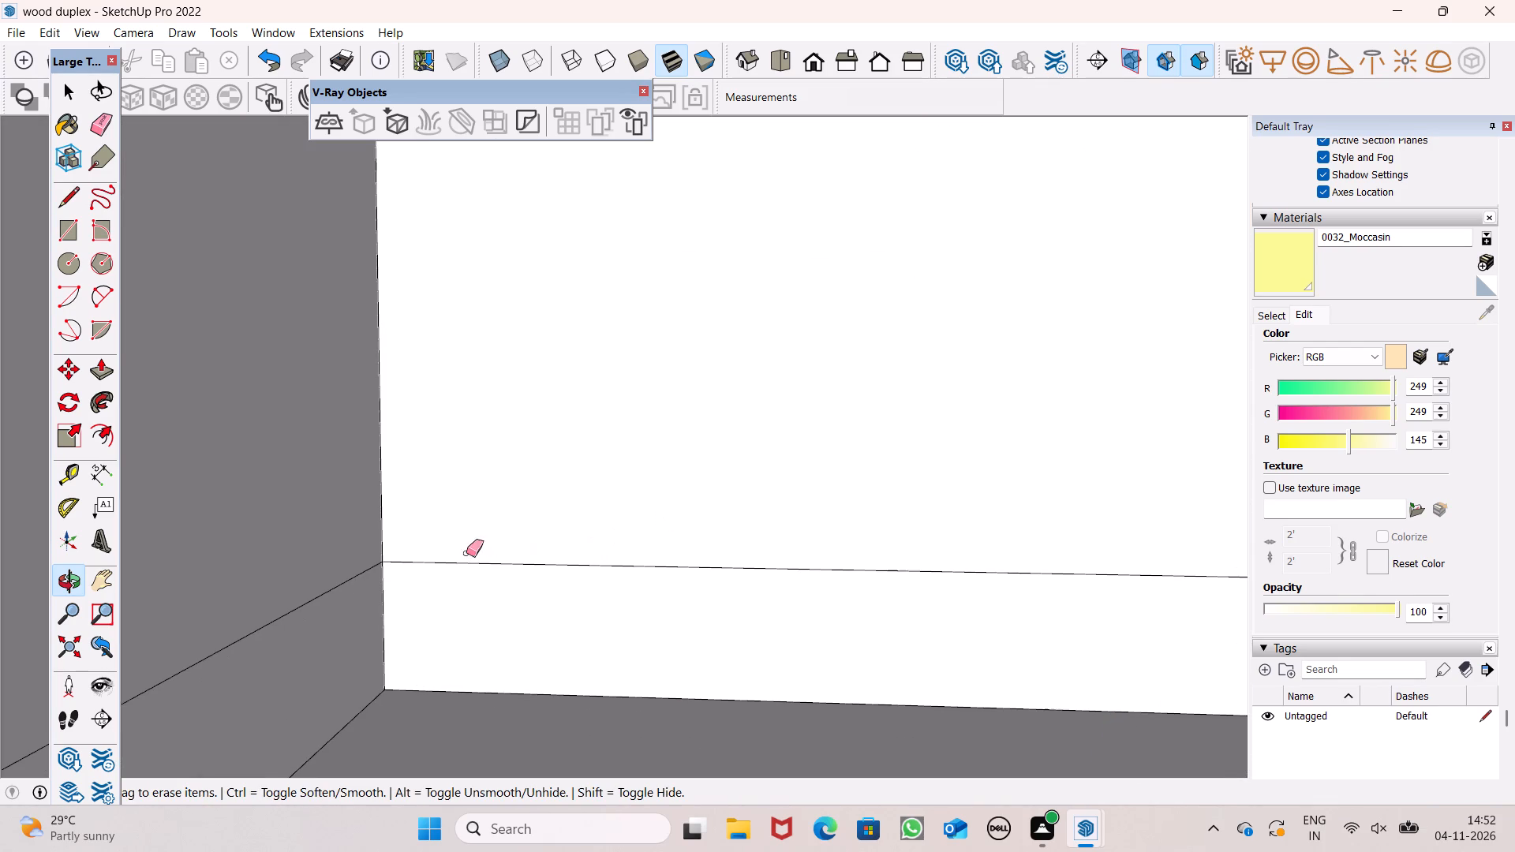
left_click_drag(331, 555, 345, 595)
left_click_drag(469, 533, 481, 567)
scroll(589, 556, "down", 2)
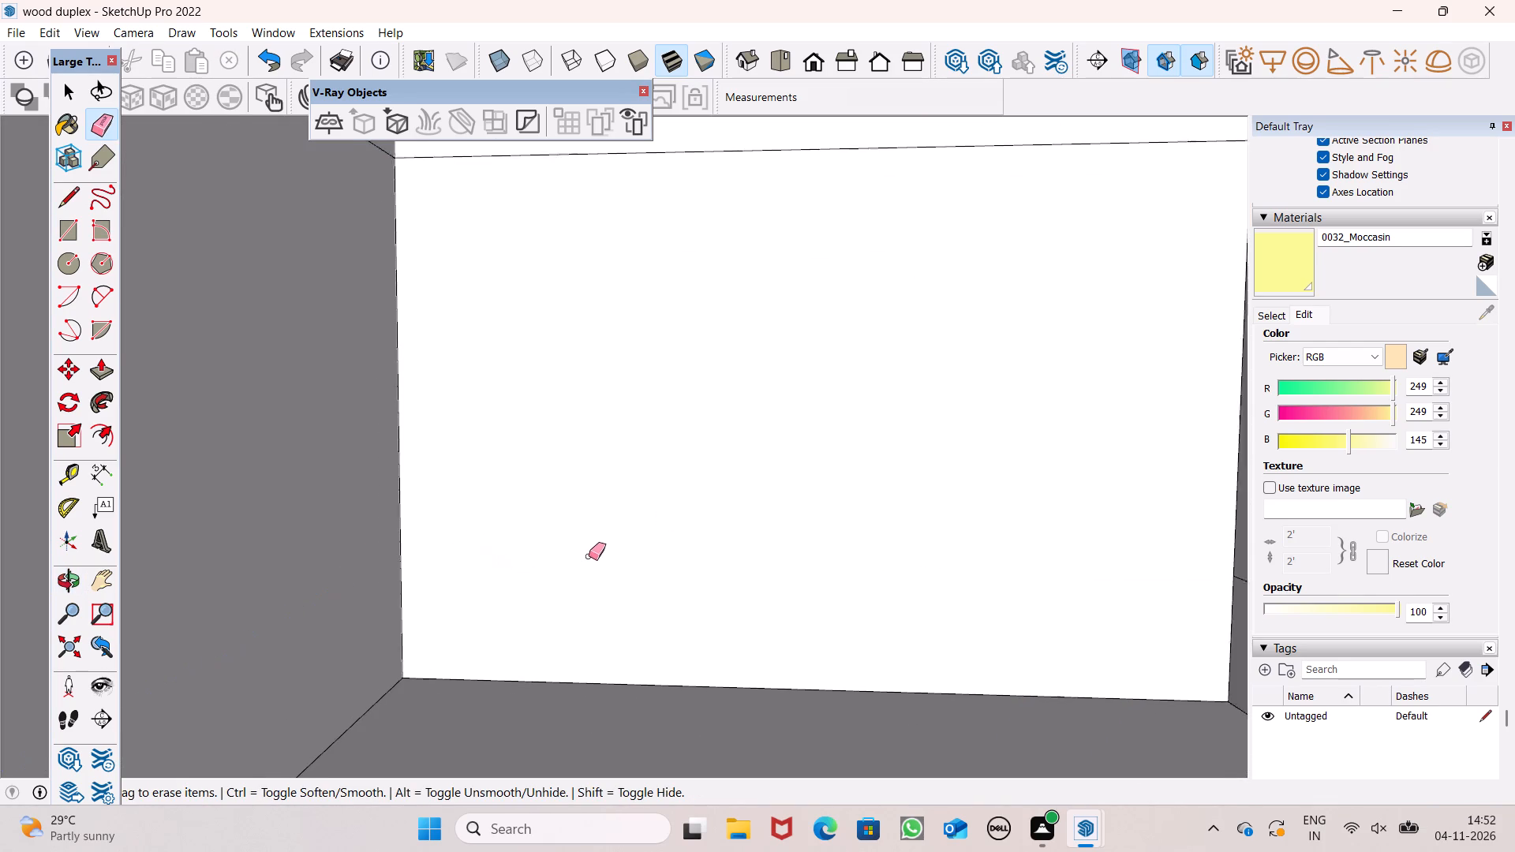
scroll(589, 556, "down", 1)
left_click_drag(1186, 589, 1179, 626)
left_click_drag(922, 196, 922, 227)
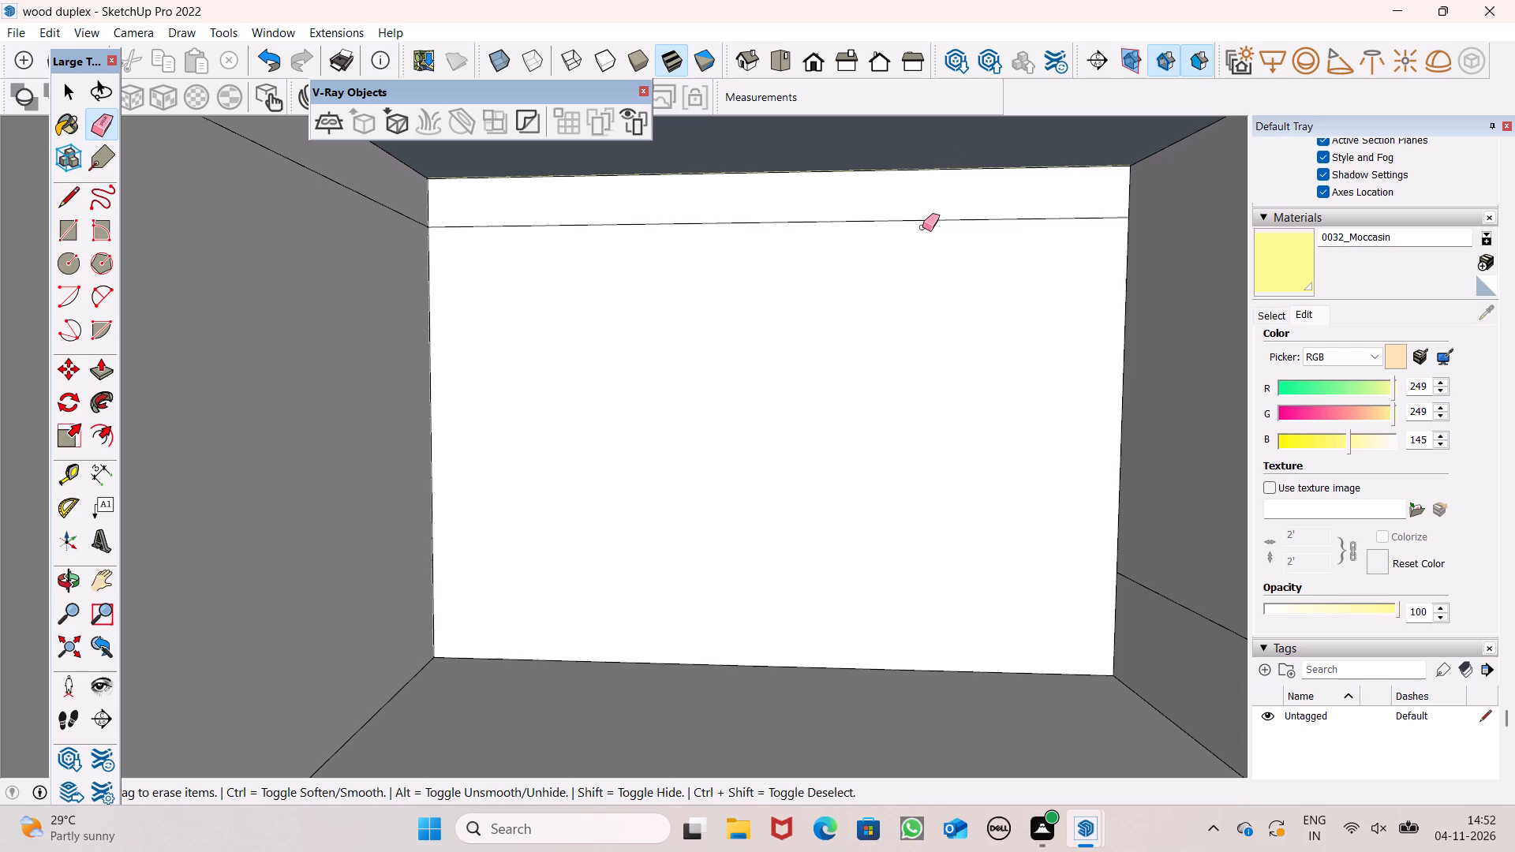
left_click_drag(922, 227, 918, 230)
left_click_drag(320, 166, 320, 180)
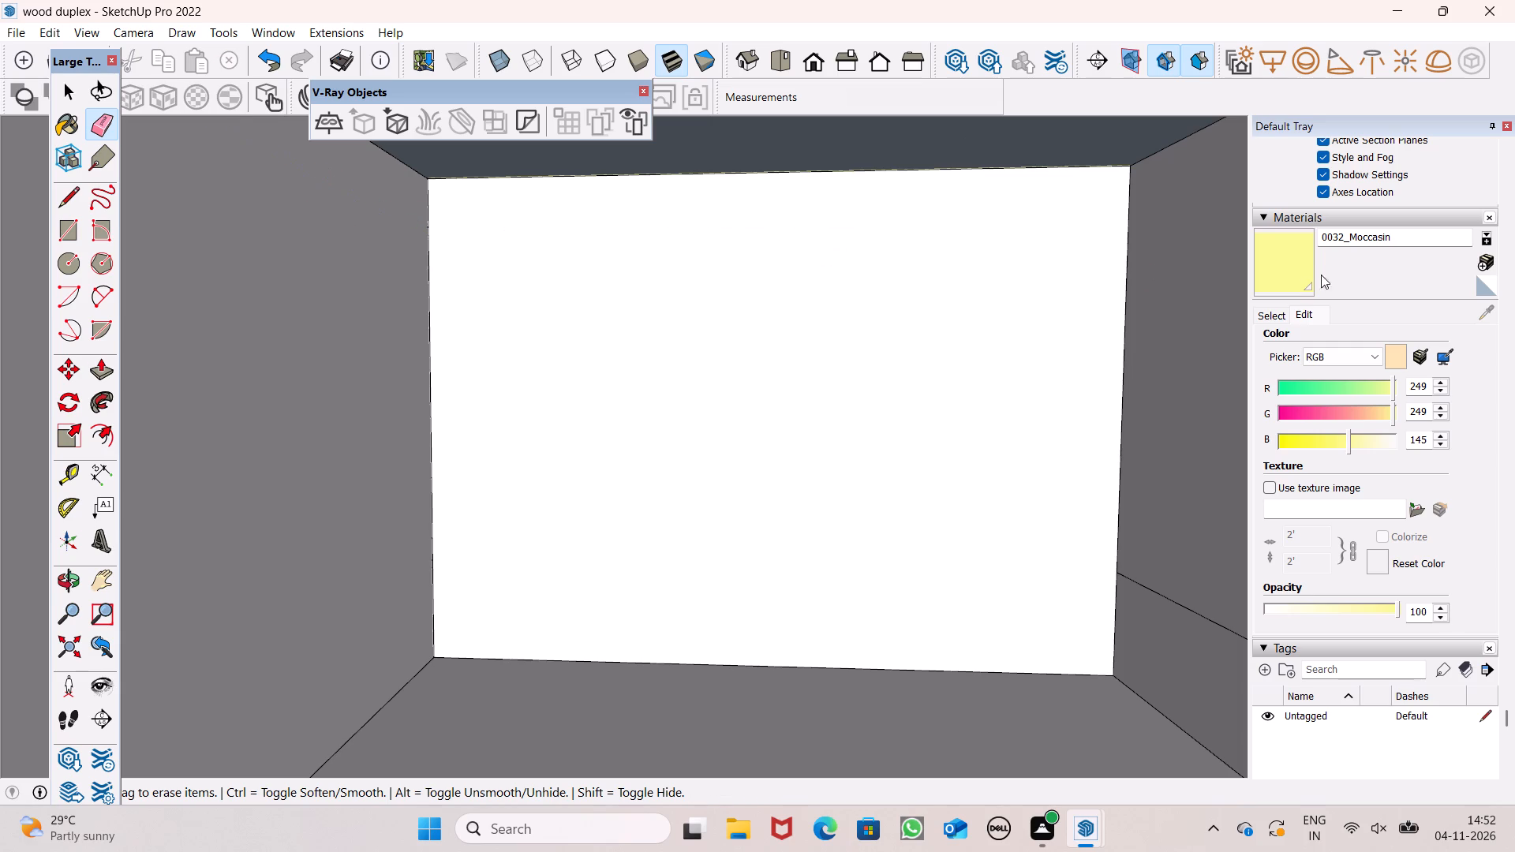
Paint the ground-floor room's back wall and both sections of its right side wall with 0032_Moccasin.
left_click(1279, 267)
left_click_drag(963, 379, 974, 379)
left_click(1176, 356)
left_click(1158, 610)
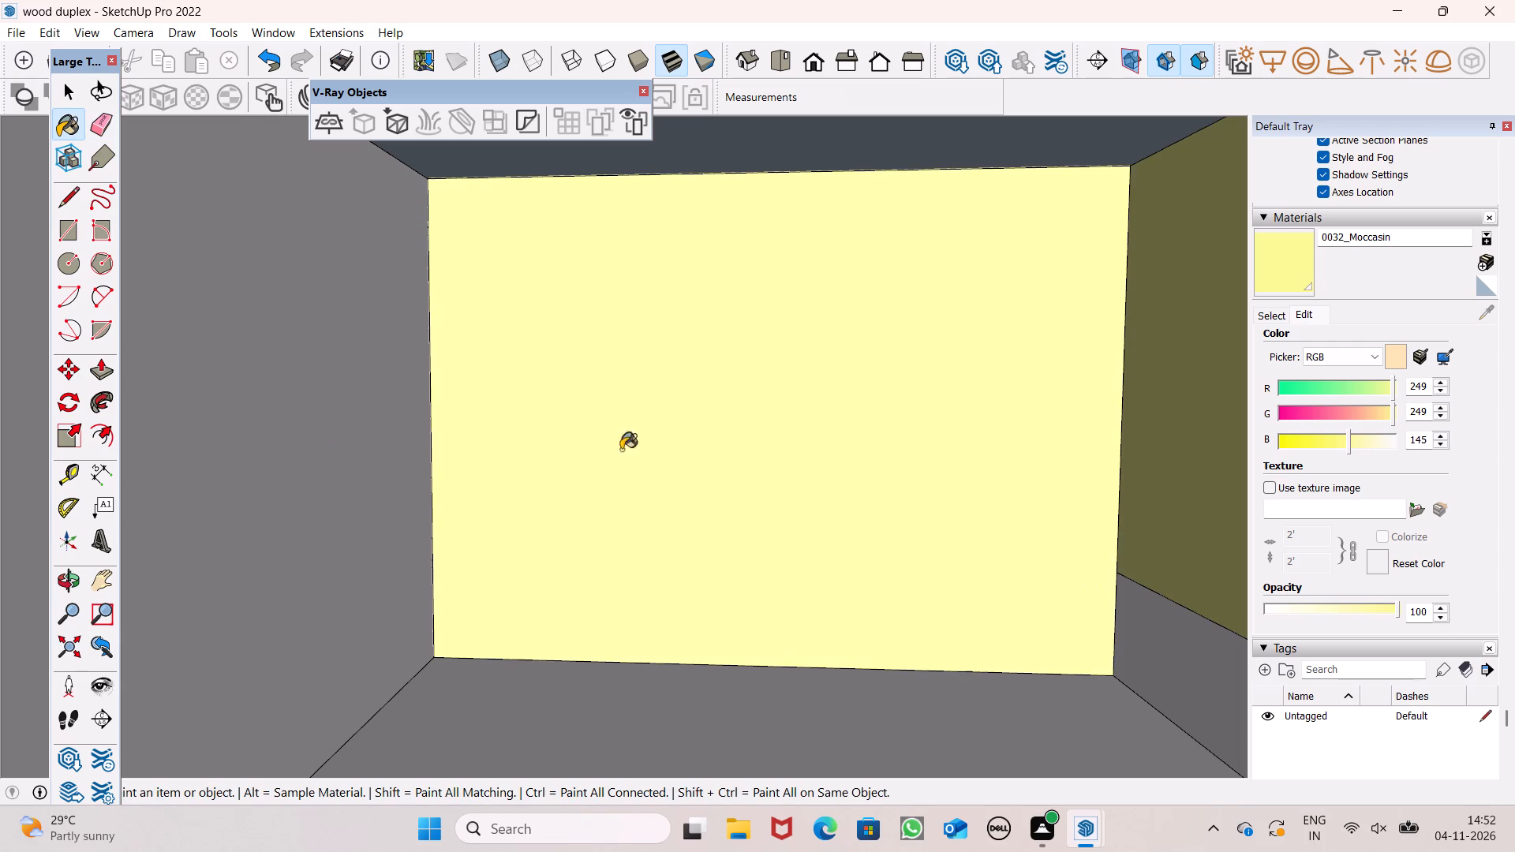
Draw two vertical 14' 5" lines from floor to ceiling on the ground-floor room's back wall, splitting it into three panels.
left_click(99, 474)
left_click(275, 454)
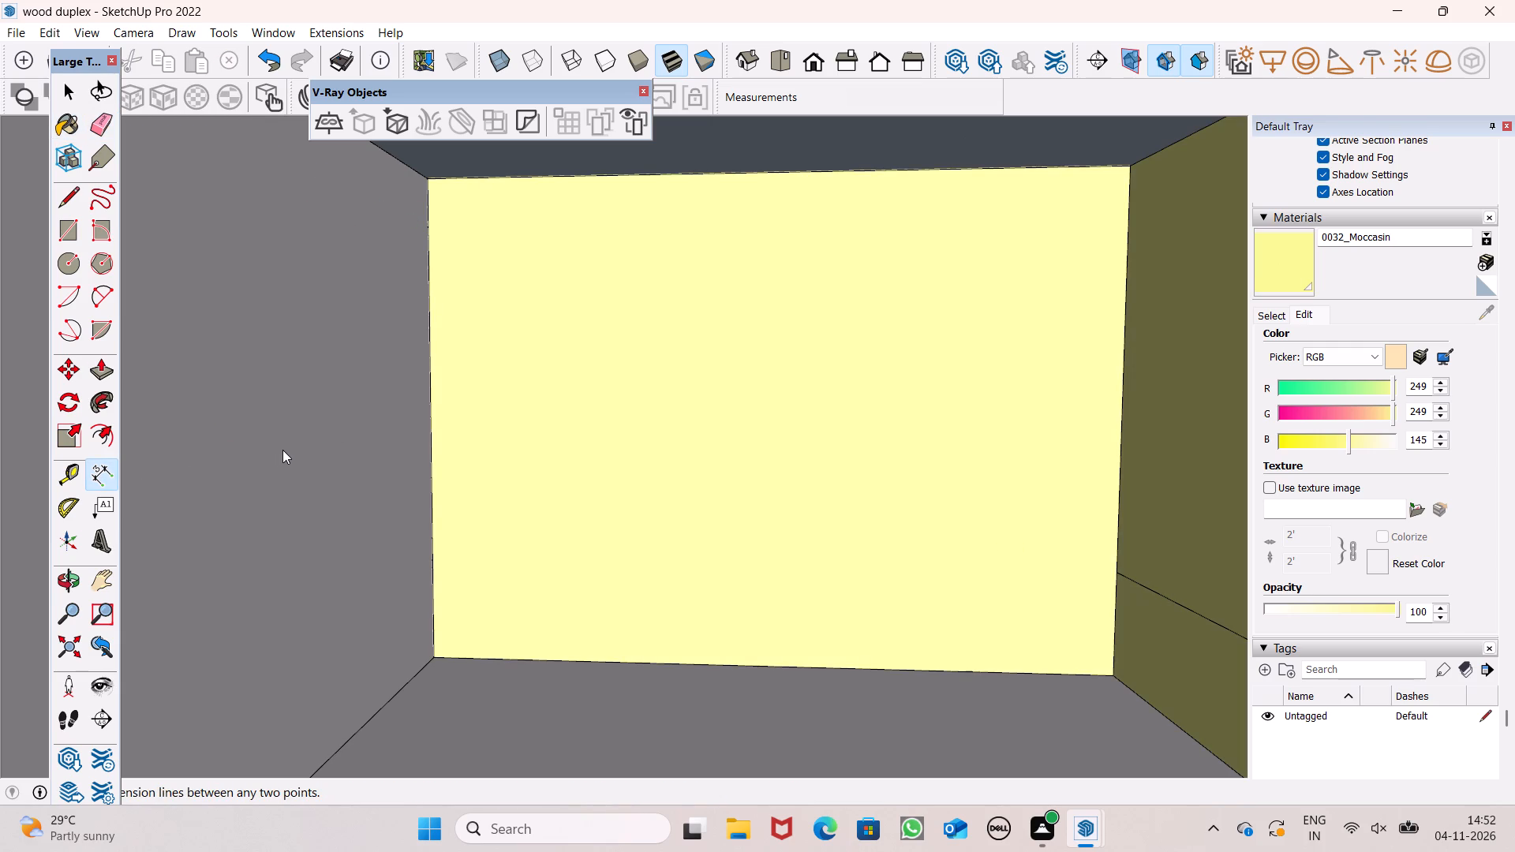
key("l")
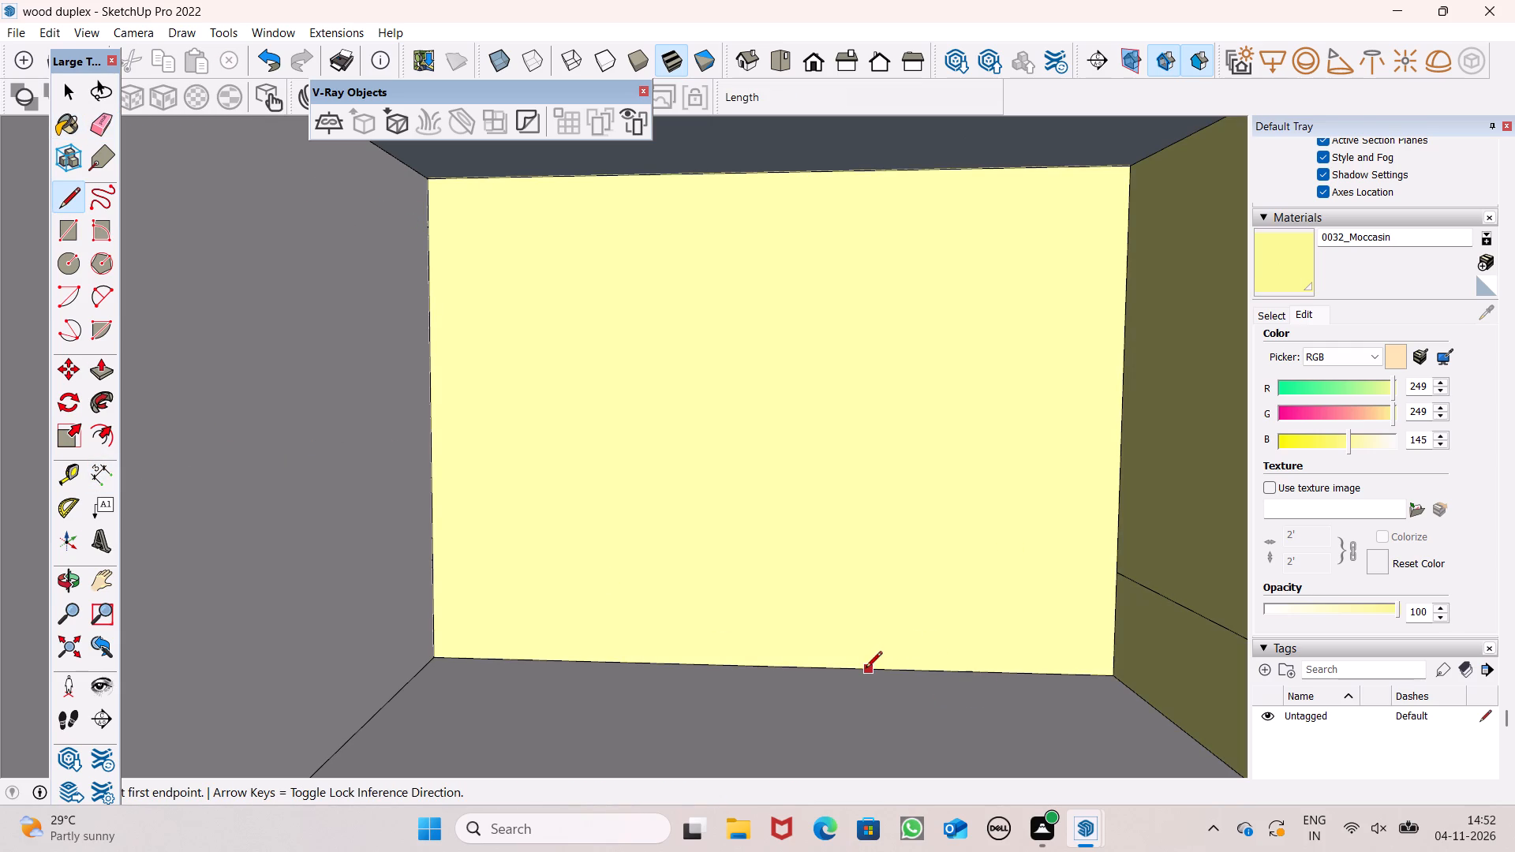
left_click(866, 669)
left_click(885, 174)
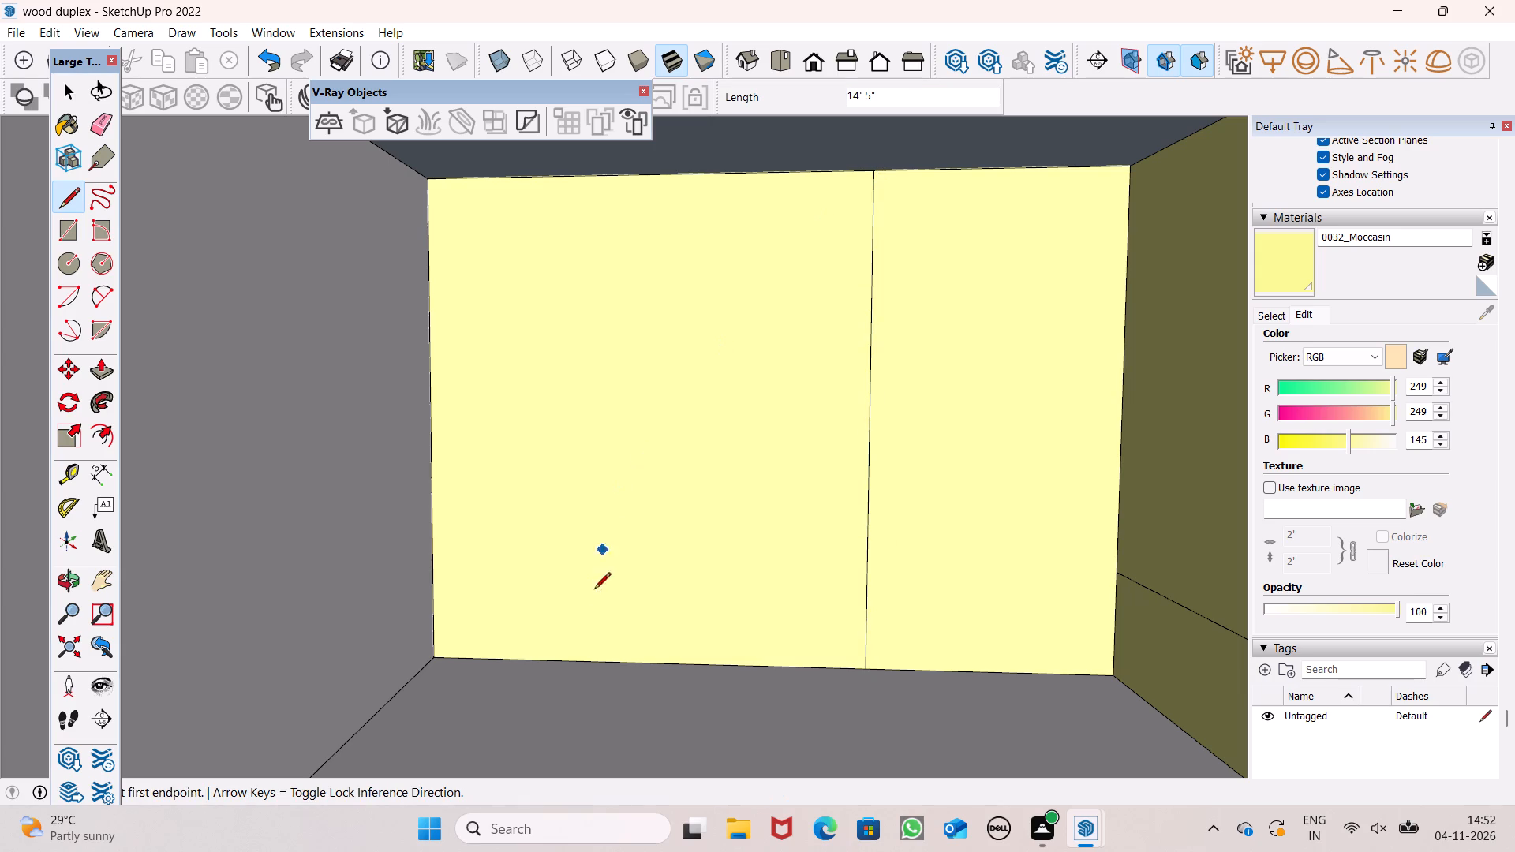
left_click(559, 660)
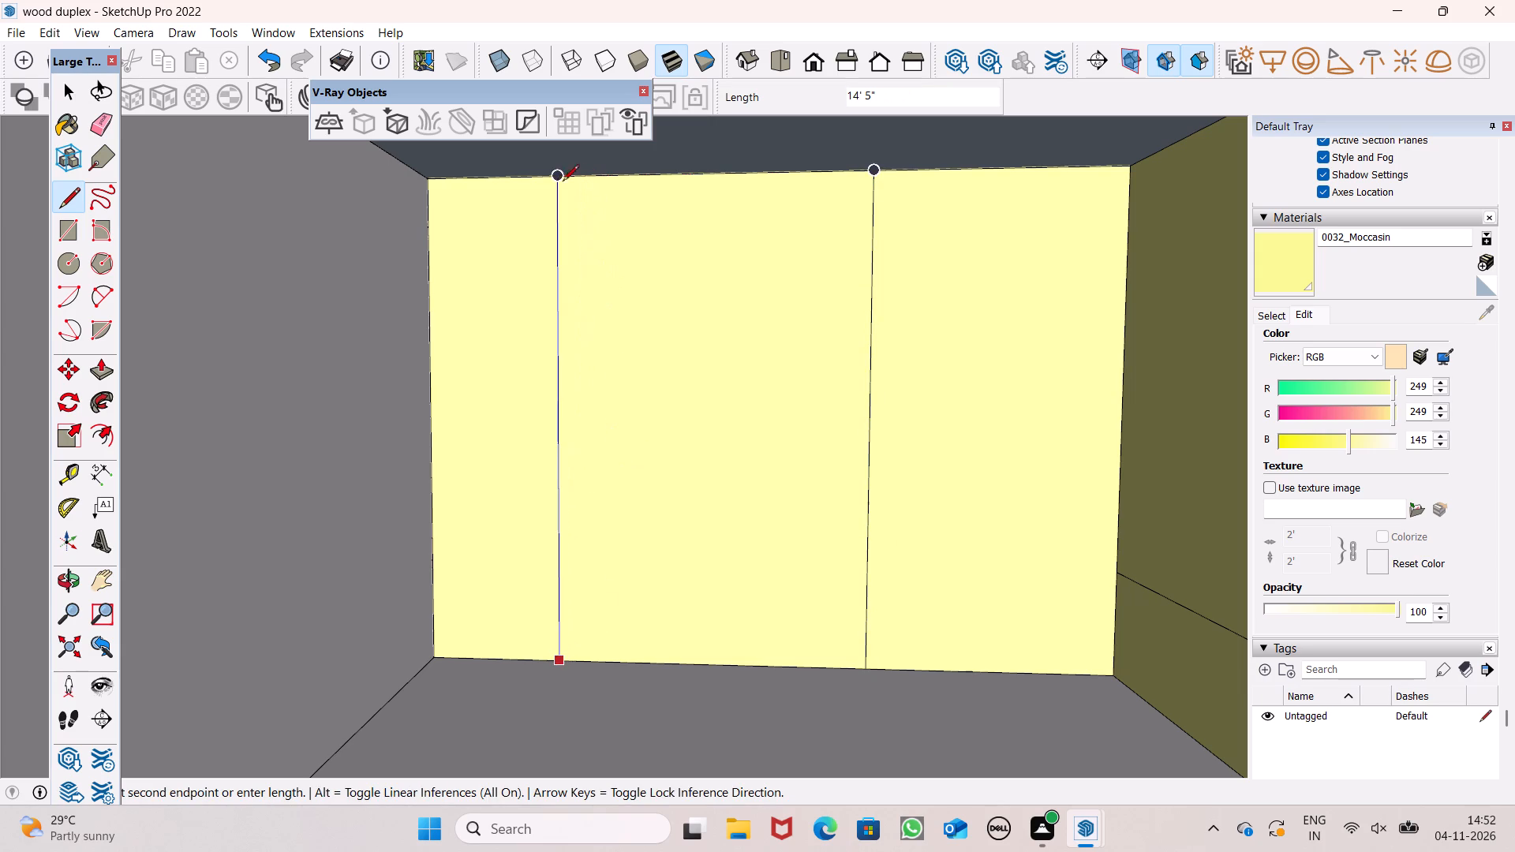
left_click(558, 181)
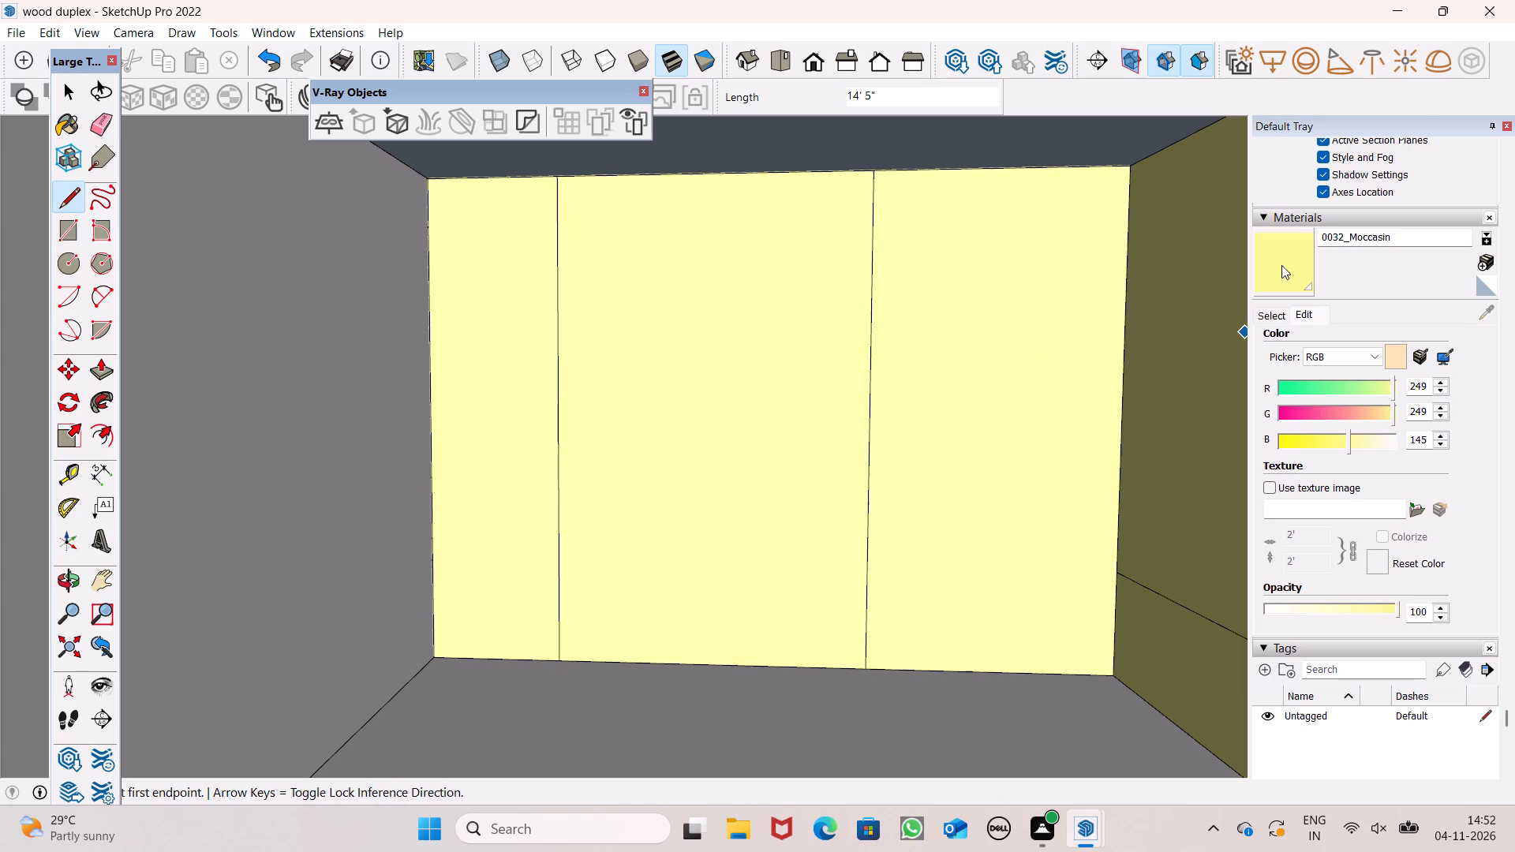
Paint the ground-floor room's left side wall, ceiling and floor with 0032_Moccasin.
left_click(1281, 265)
left_click(338, 445)
left_click(710, 145)
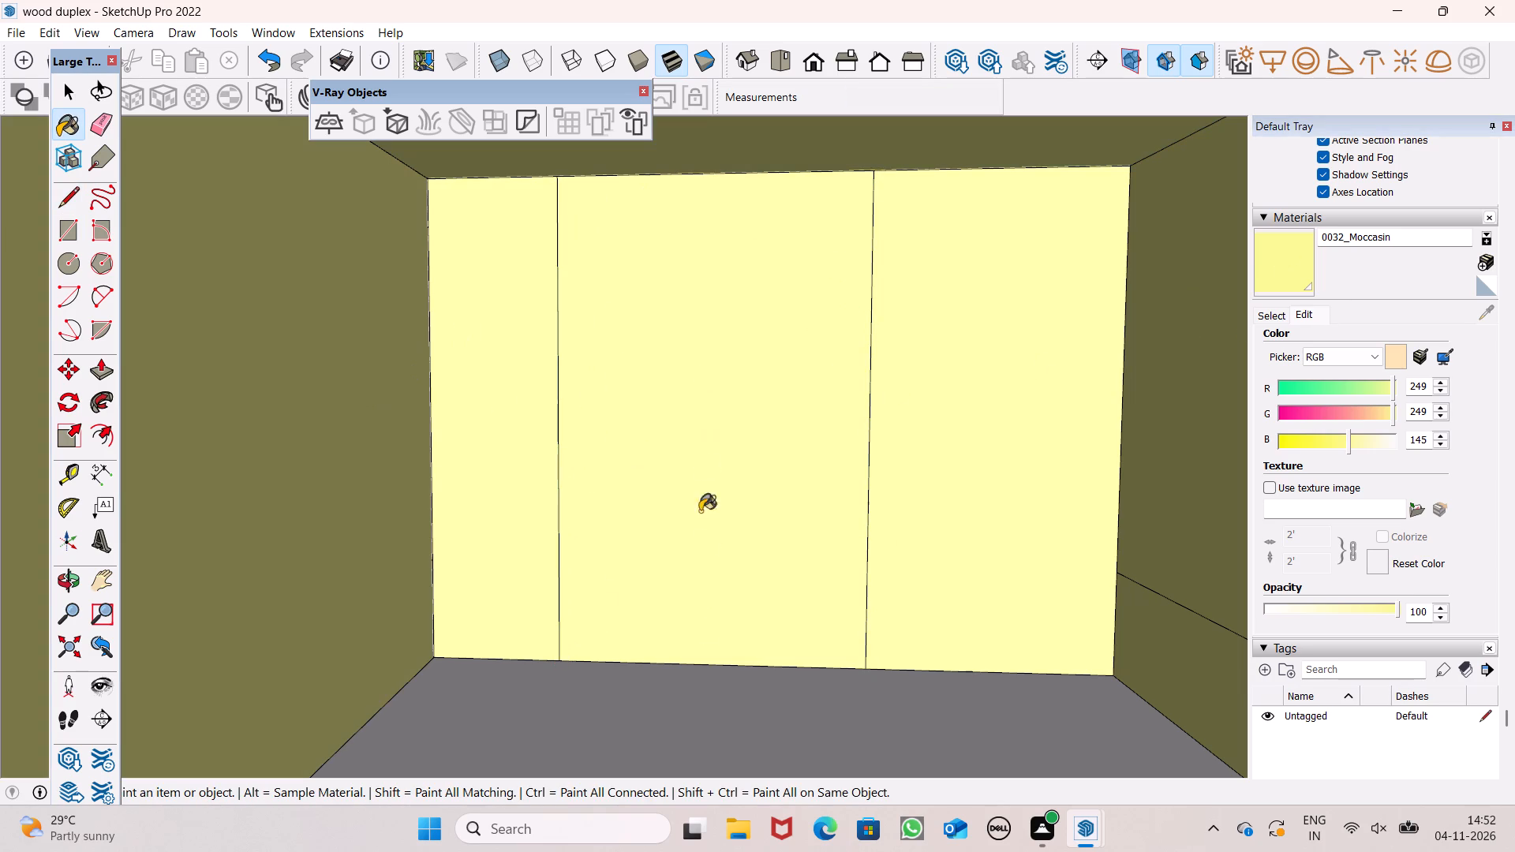
left_click(701, 694)
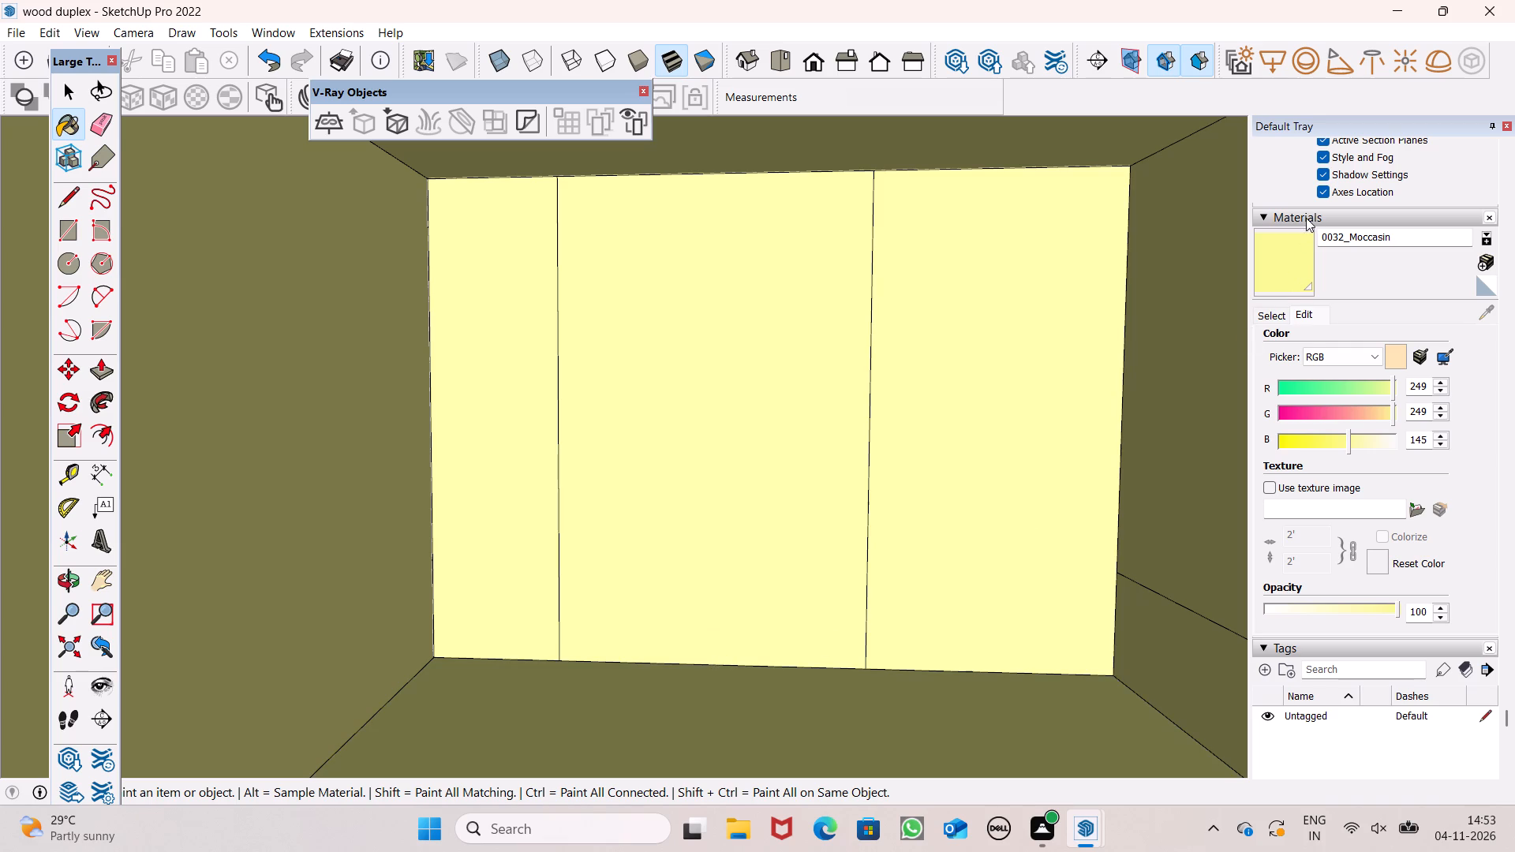
Set the blue value of the 0032_Moccasin color to 141.
left_click(1344, 435)
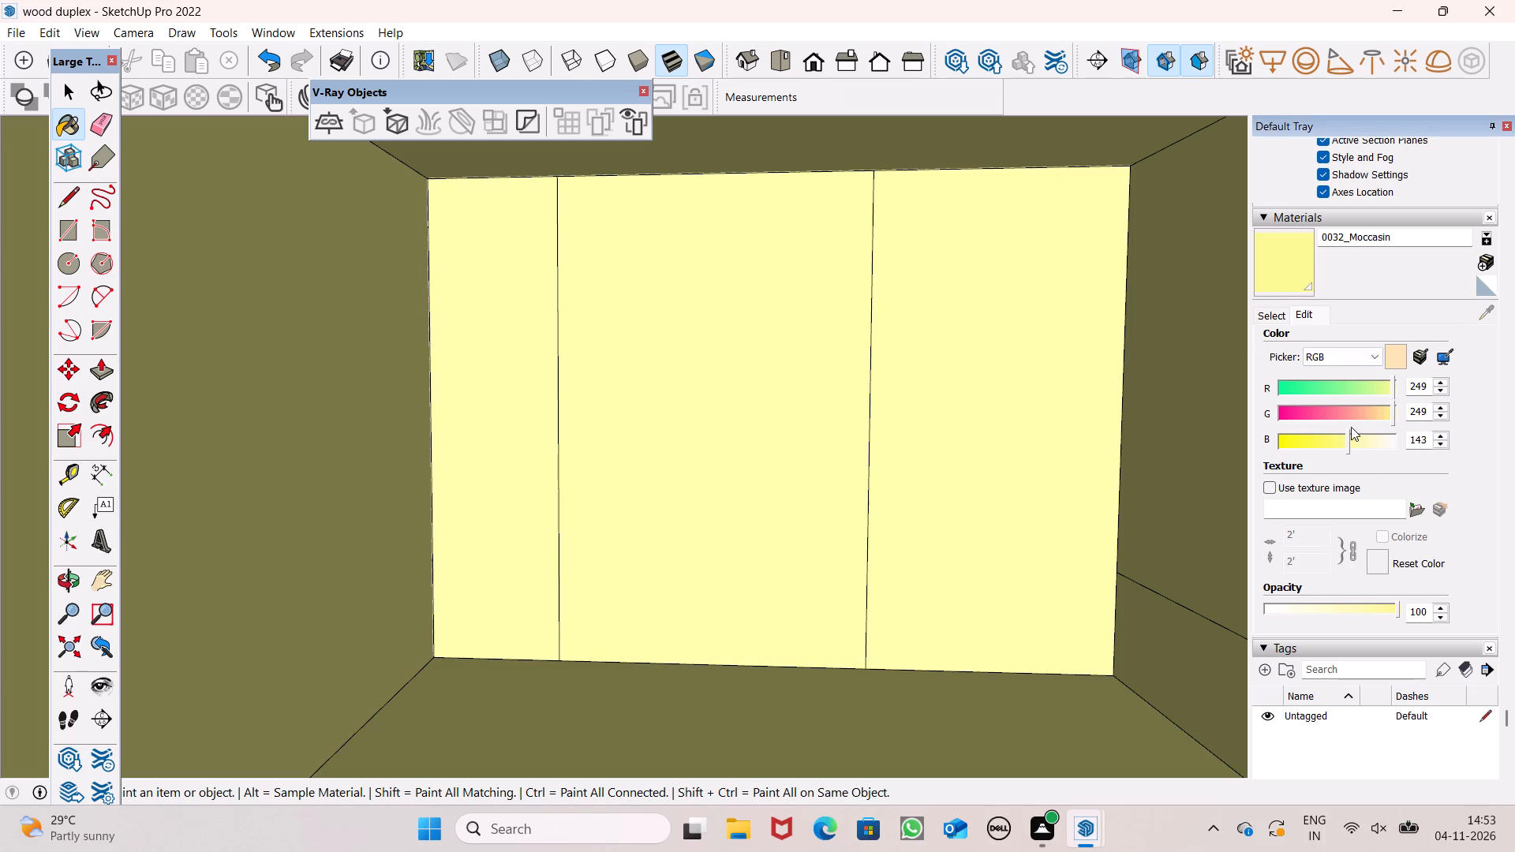
left_click(1343, 437)
Paint the two outer panels of the ground-floor room's back wall with 0136_Charcoal from the Colors-Named collection.
left_click(1268, 314)
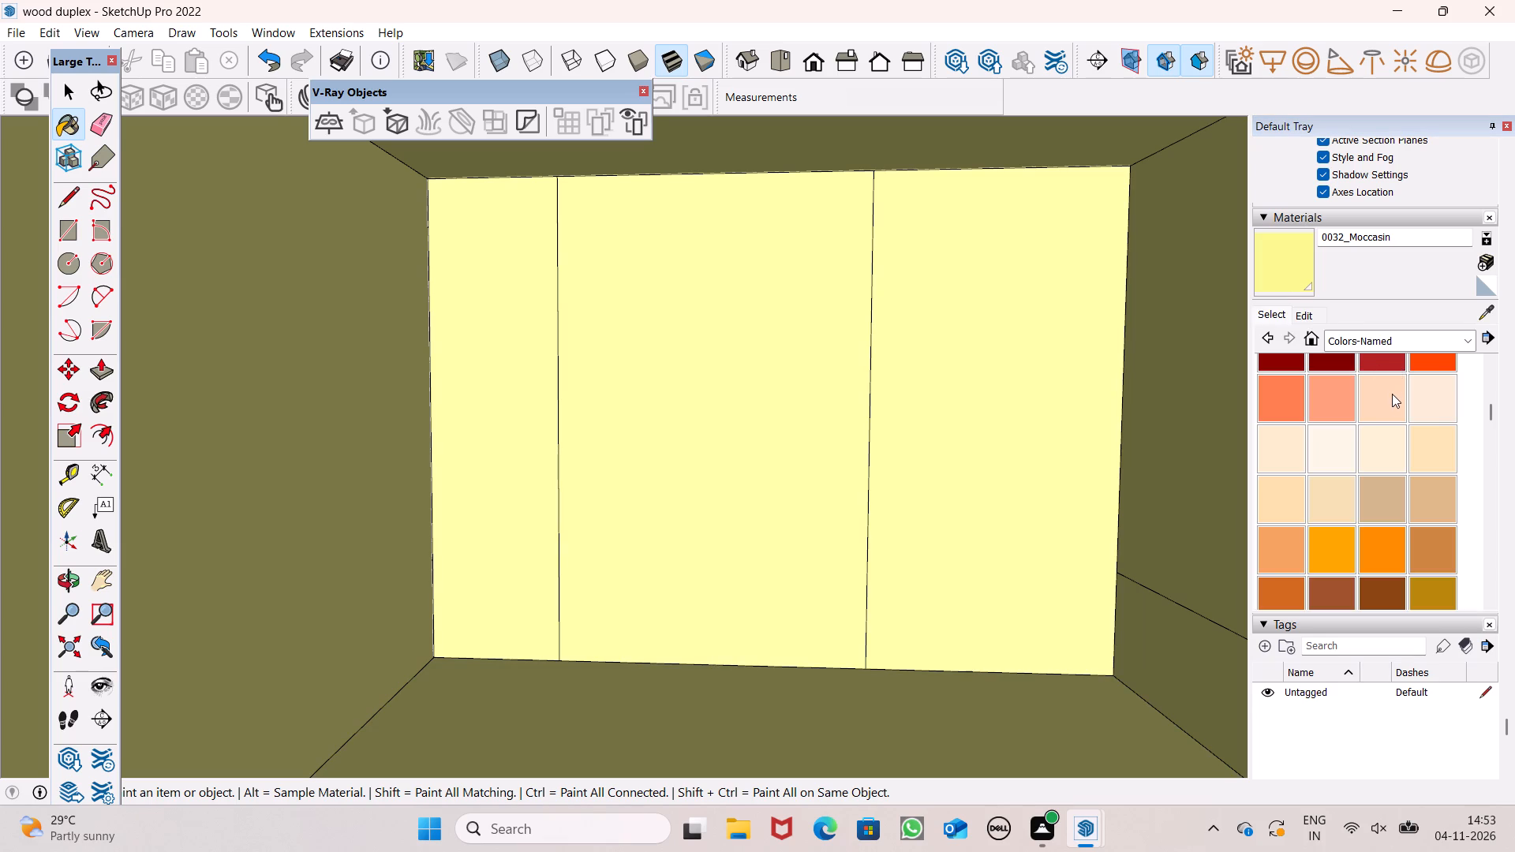
scroll(1383, 402, "down", 12)
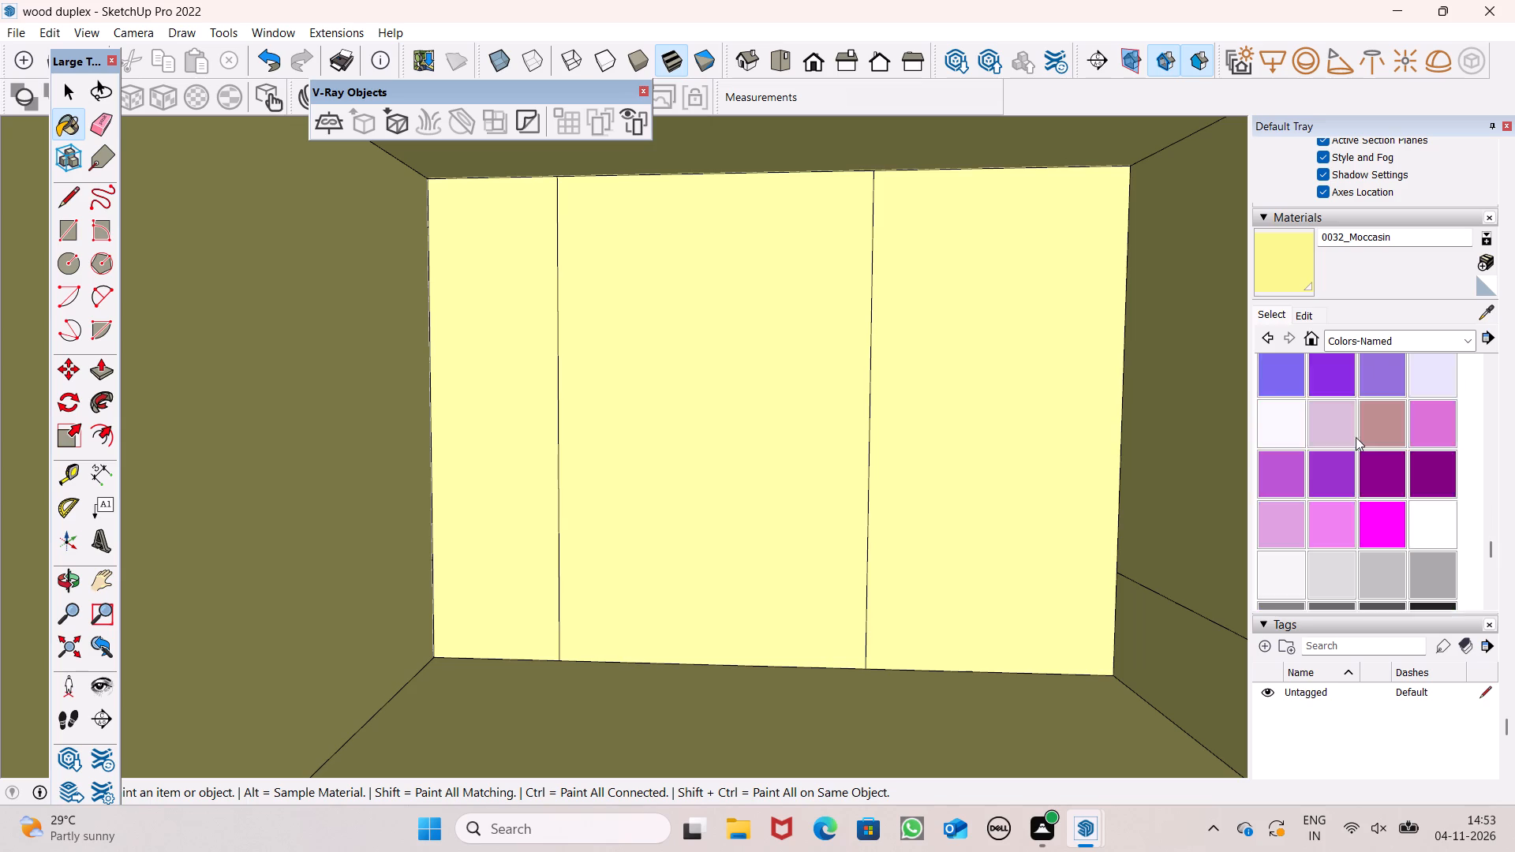
scroll(1356, 437, "down", 3)
scroll(1380, 383, "up", 1)
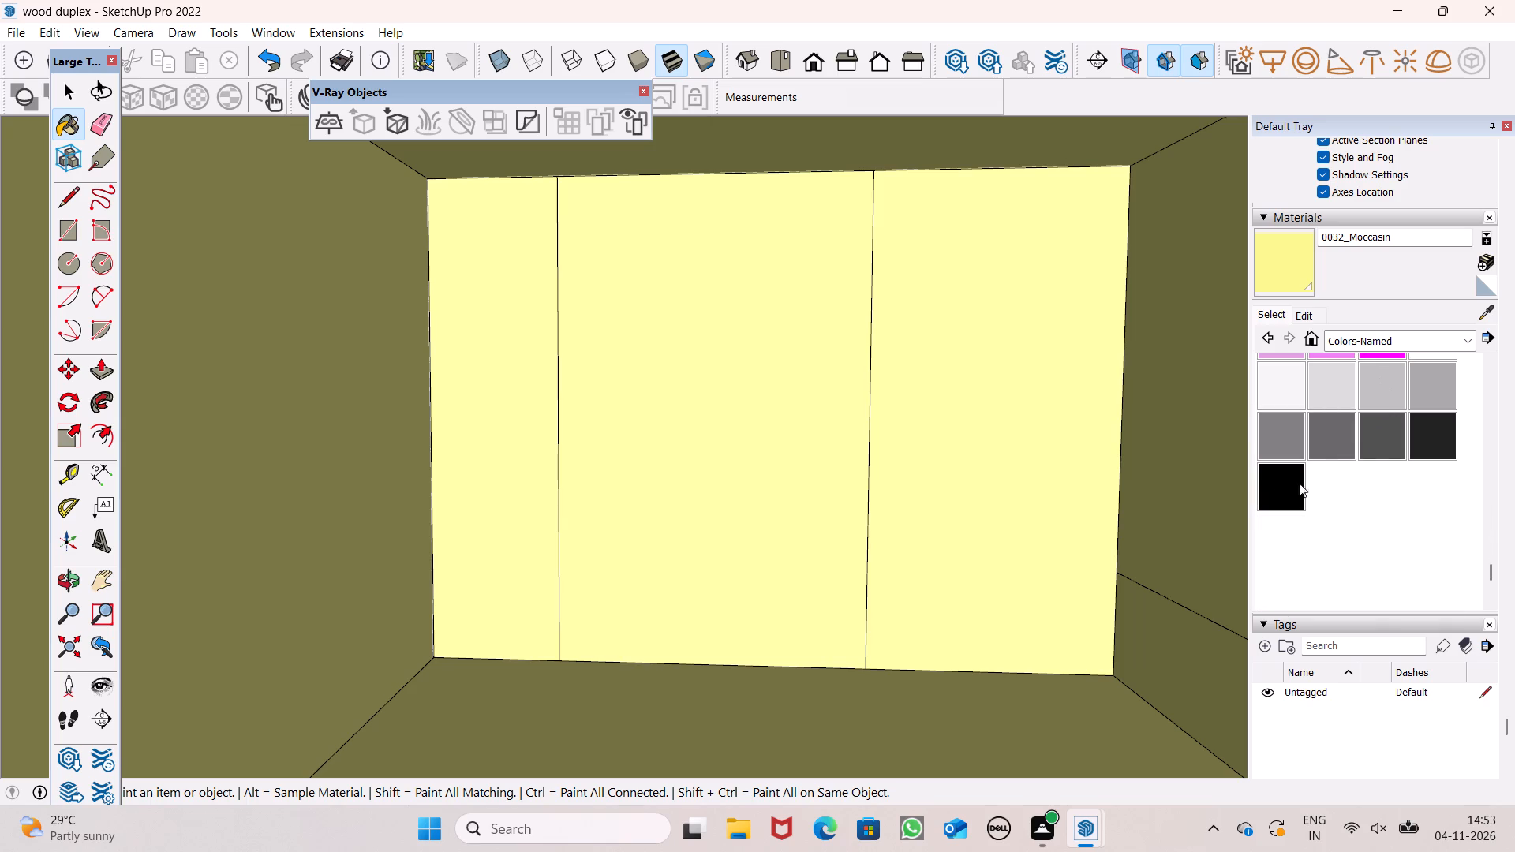
left_click_drag(1444, 435, 1430, 438)
left_click(1048, 451)
left_click(1428, 442)
left_click(919, 420)
left_click(531, 408)
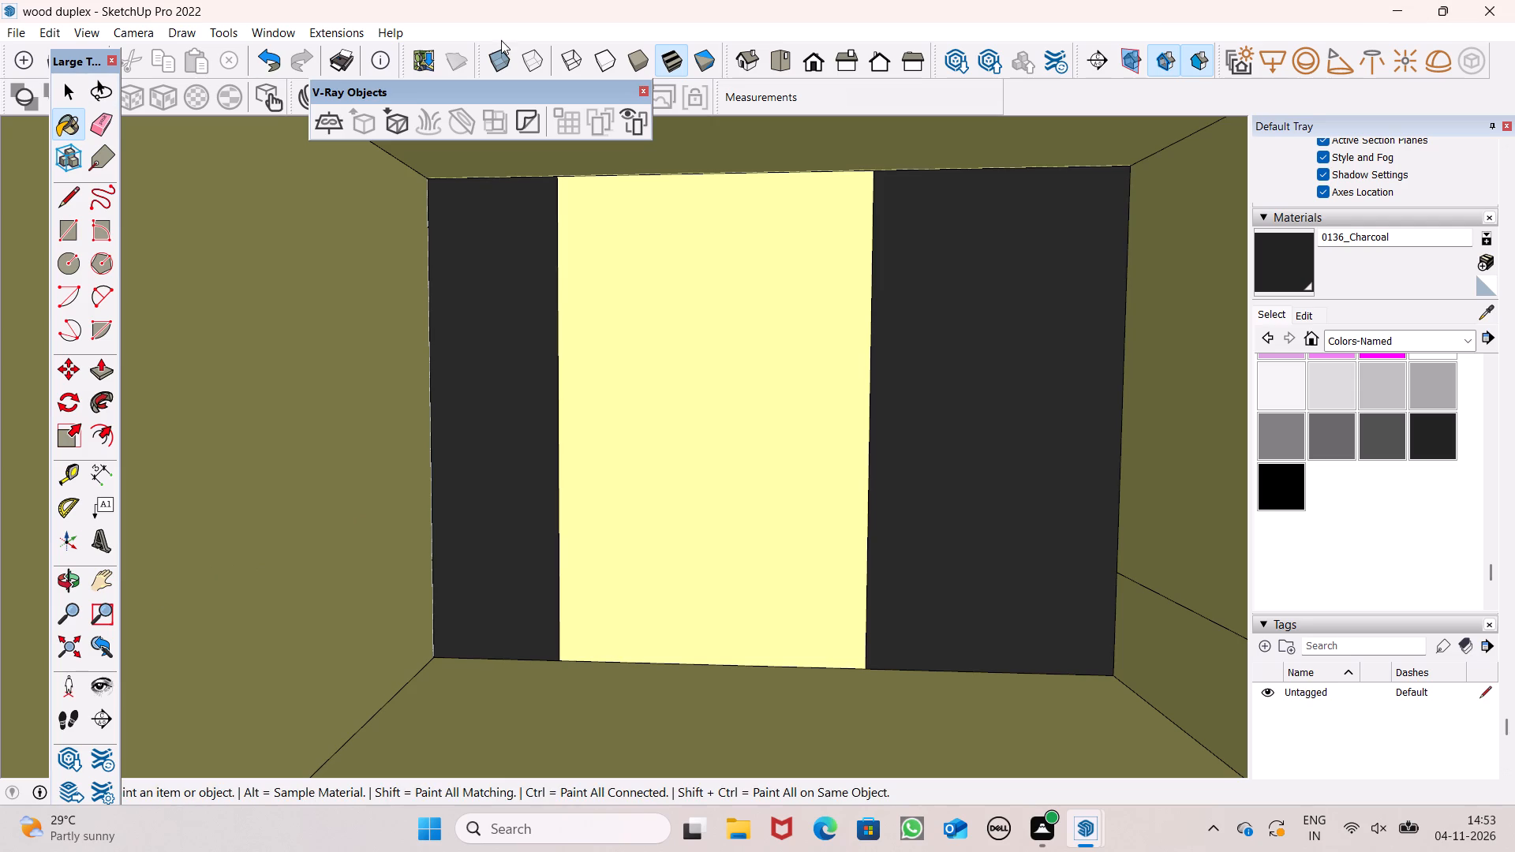
Examine the ground-floor window and facade from the front and at several angles, checking the painted interior behind the louvers.
left_click(812, 61)
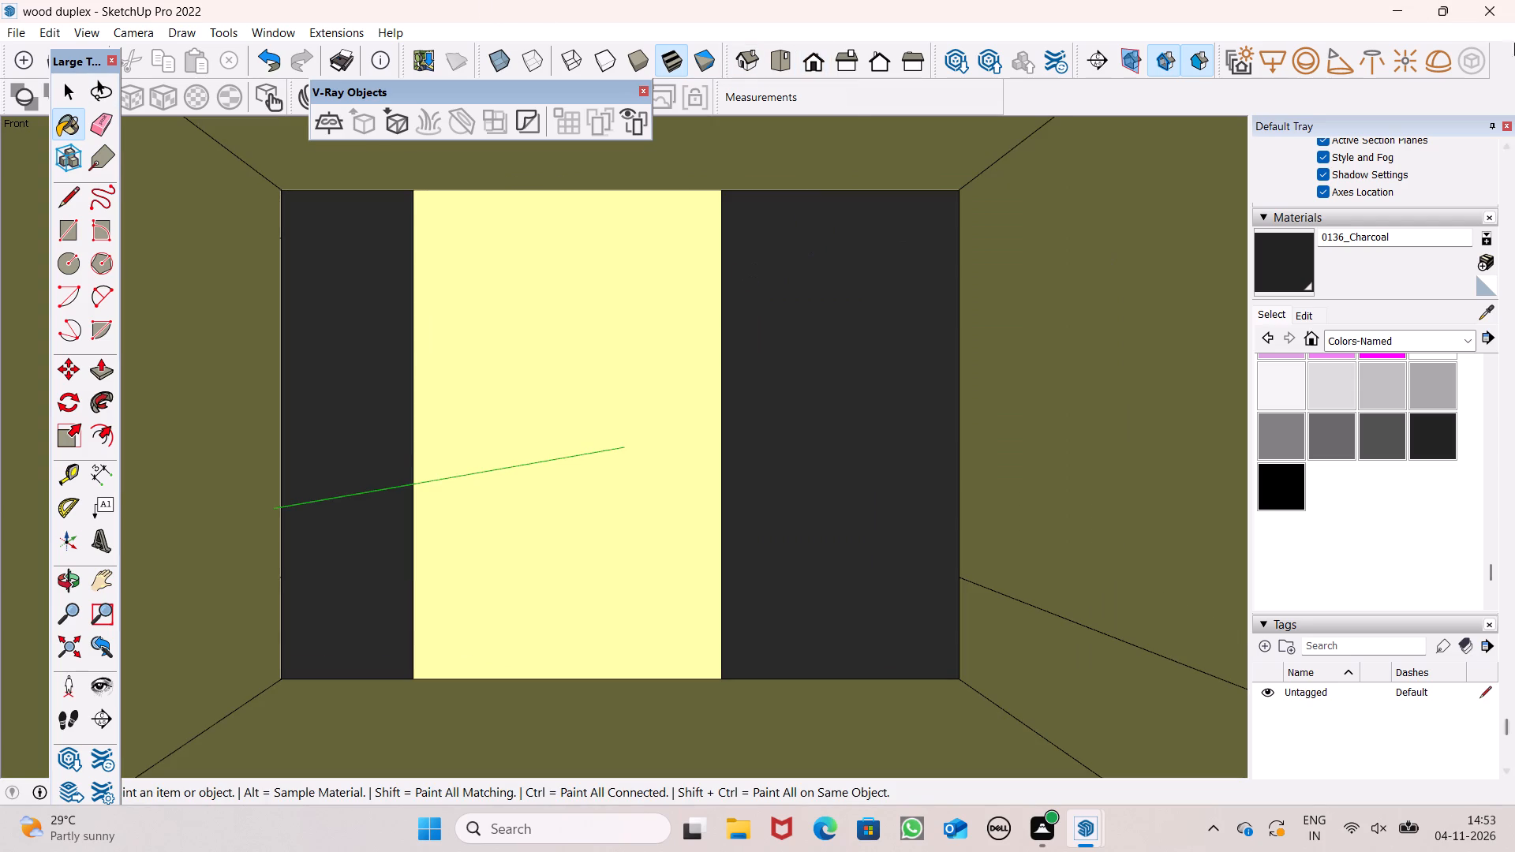
left_click(69, 577)
scroll(773, 583, "down", 8)
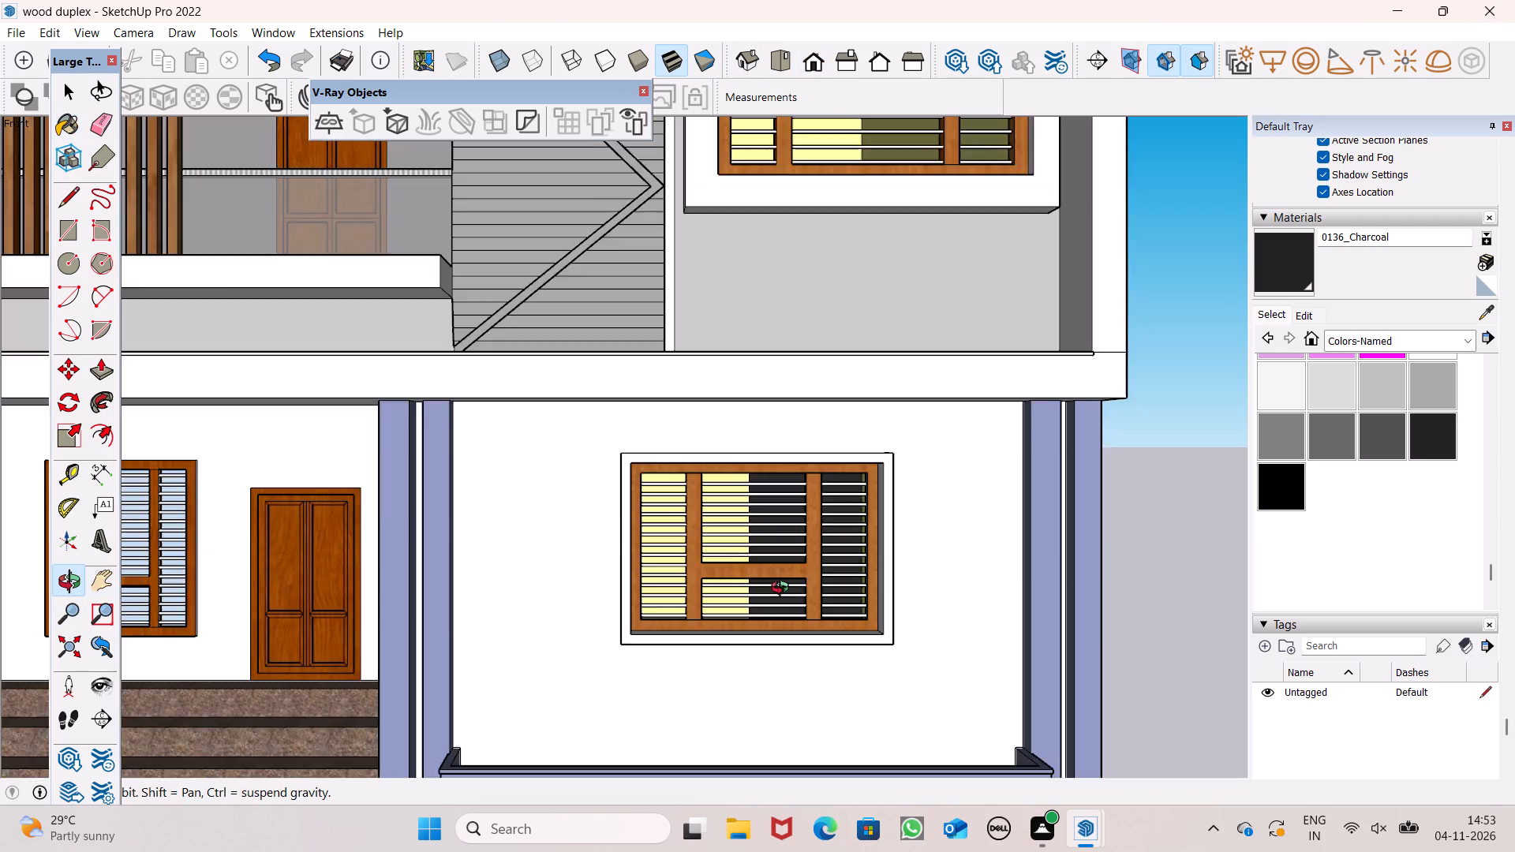
scroll(784, 589, "down", 7)
scroll(750, 522, "down", 1)
left_click_drag(823, 581, 809, 528)
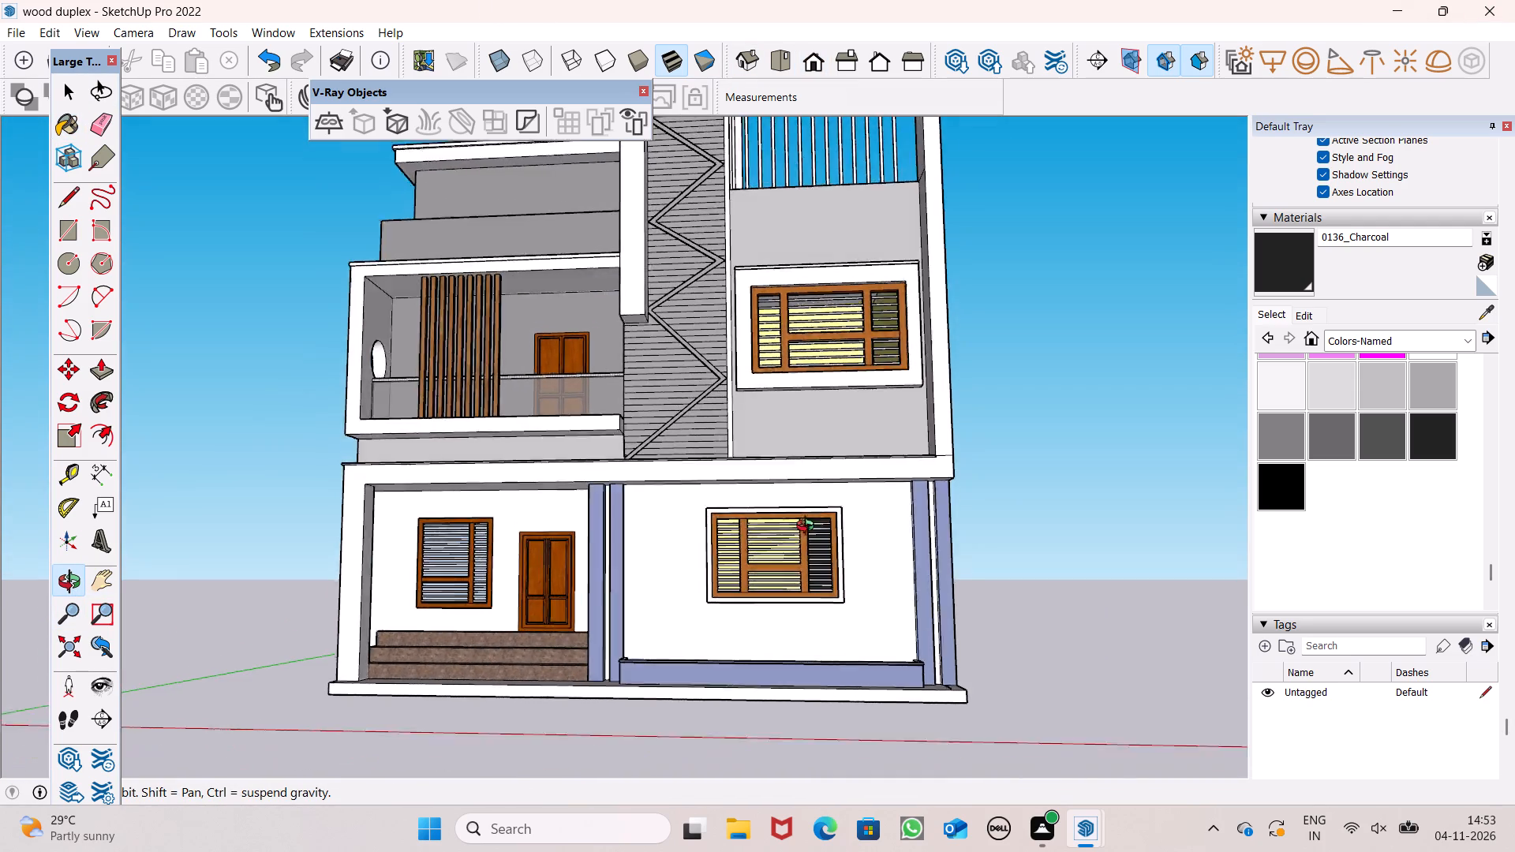
left_click_drag(809, 528, 728, 568)
scroll(642, 558, "down", 6)
left_click_drag(937, 620, 821, 637)
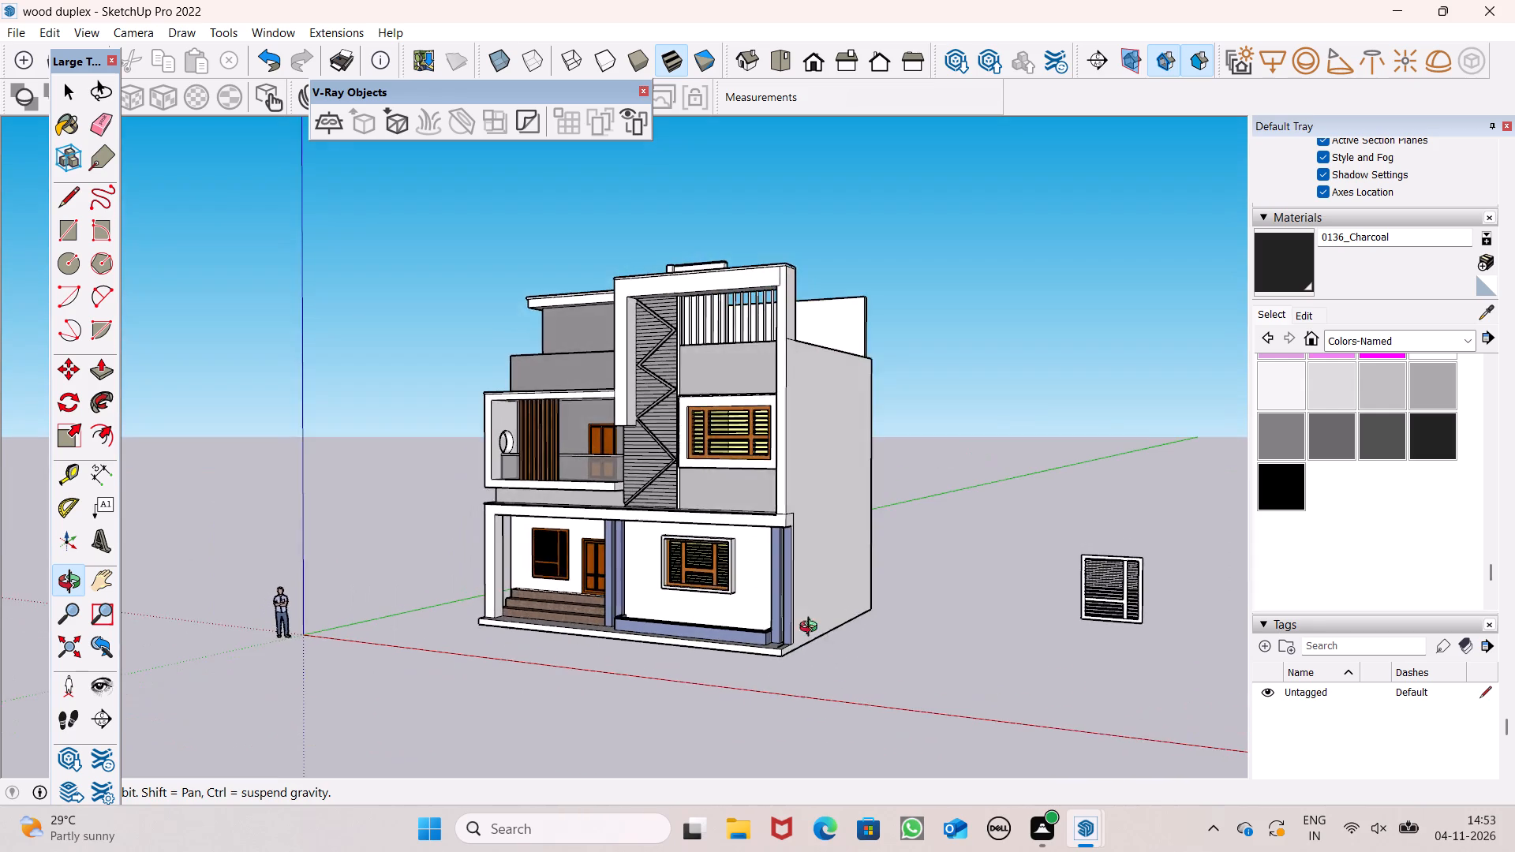
scroll(565, 582, "up", 4)
left_click_drag(576, 577, 774, 571)
scroll(793, 575, "up", 2)
left_click_drag(787, 586, 653, 585, "shift")
scroll(784, 545, "up", 5)
scroll(784, 544, "down", 1)
scroll(784, 544, "up", 7)
left_click_drag(771, 568, 833, 570)
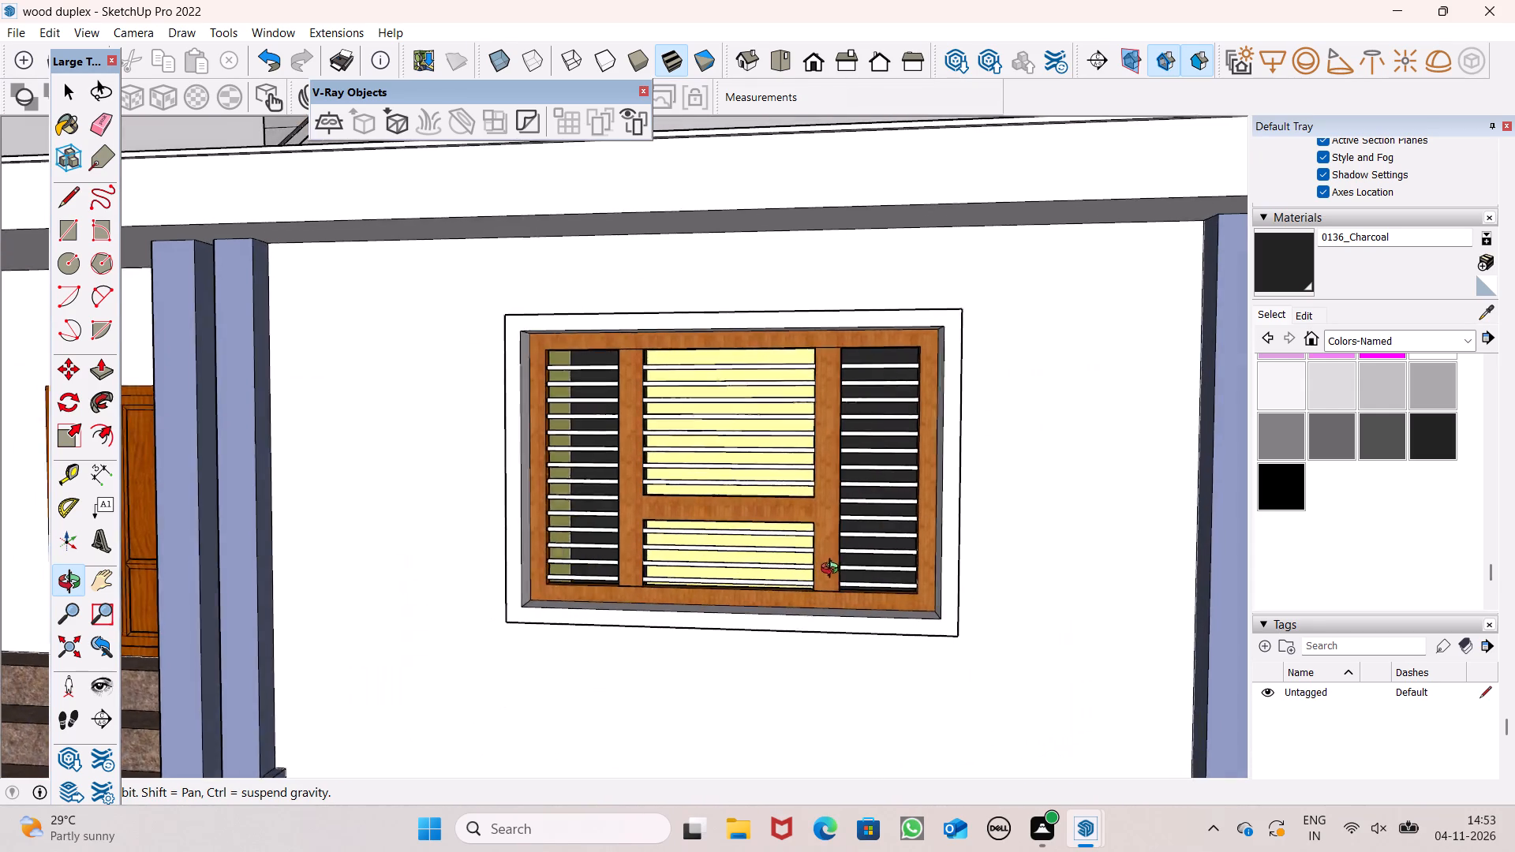
left_click_drag(833, 570, 836, 559)
scroll(821, 555, "down", 2)
left_click_drag(815, 557, 835, 562)
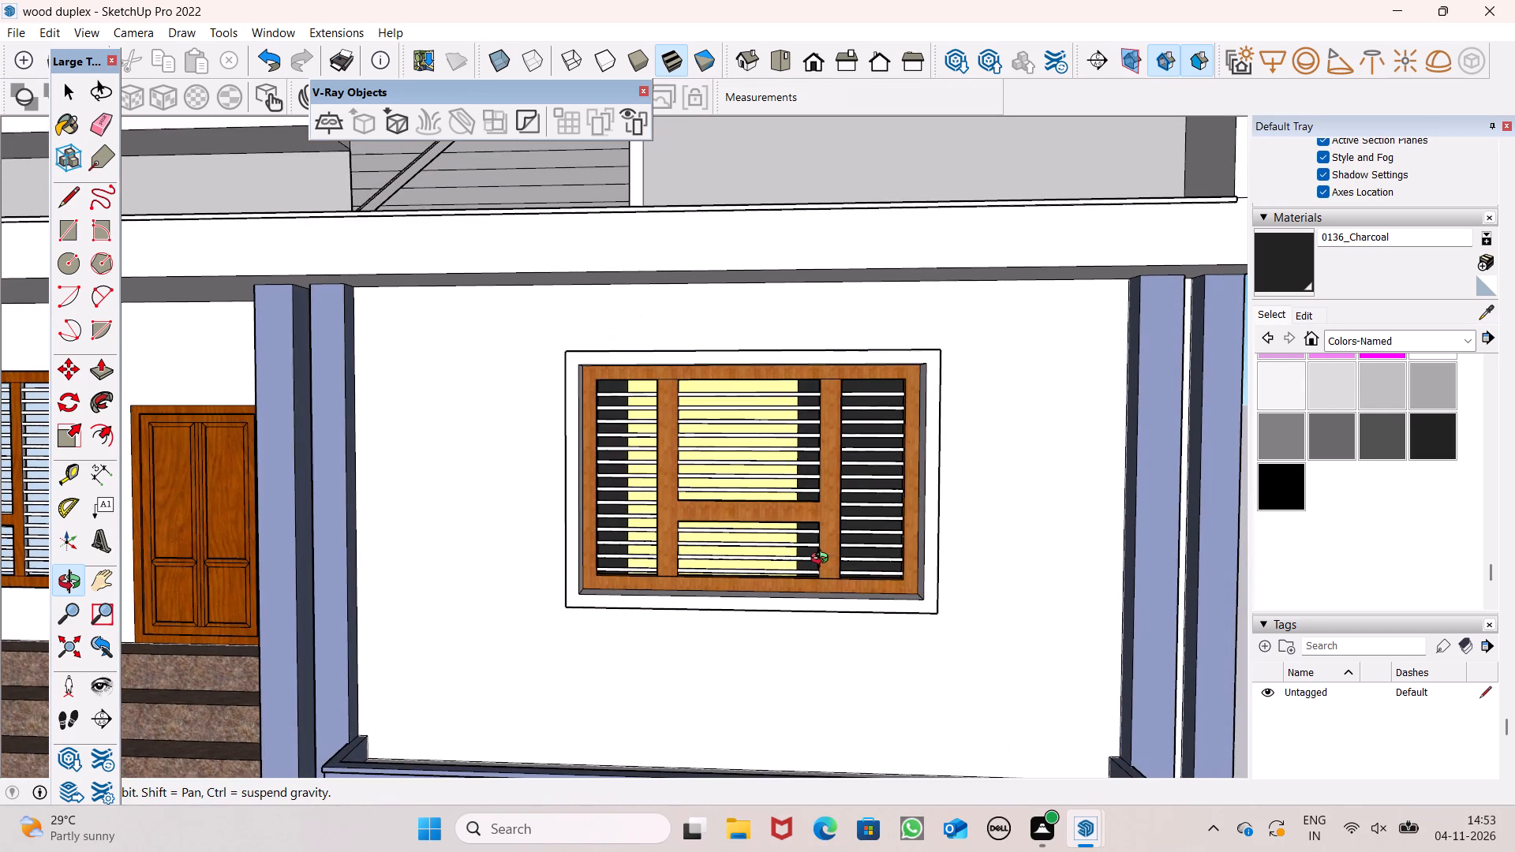
left_click_drag(823, 560, 823, 530)
scroll(827, 521, "down", 5)
left_click_drag(825, 574, 1011, 570)
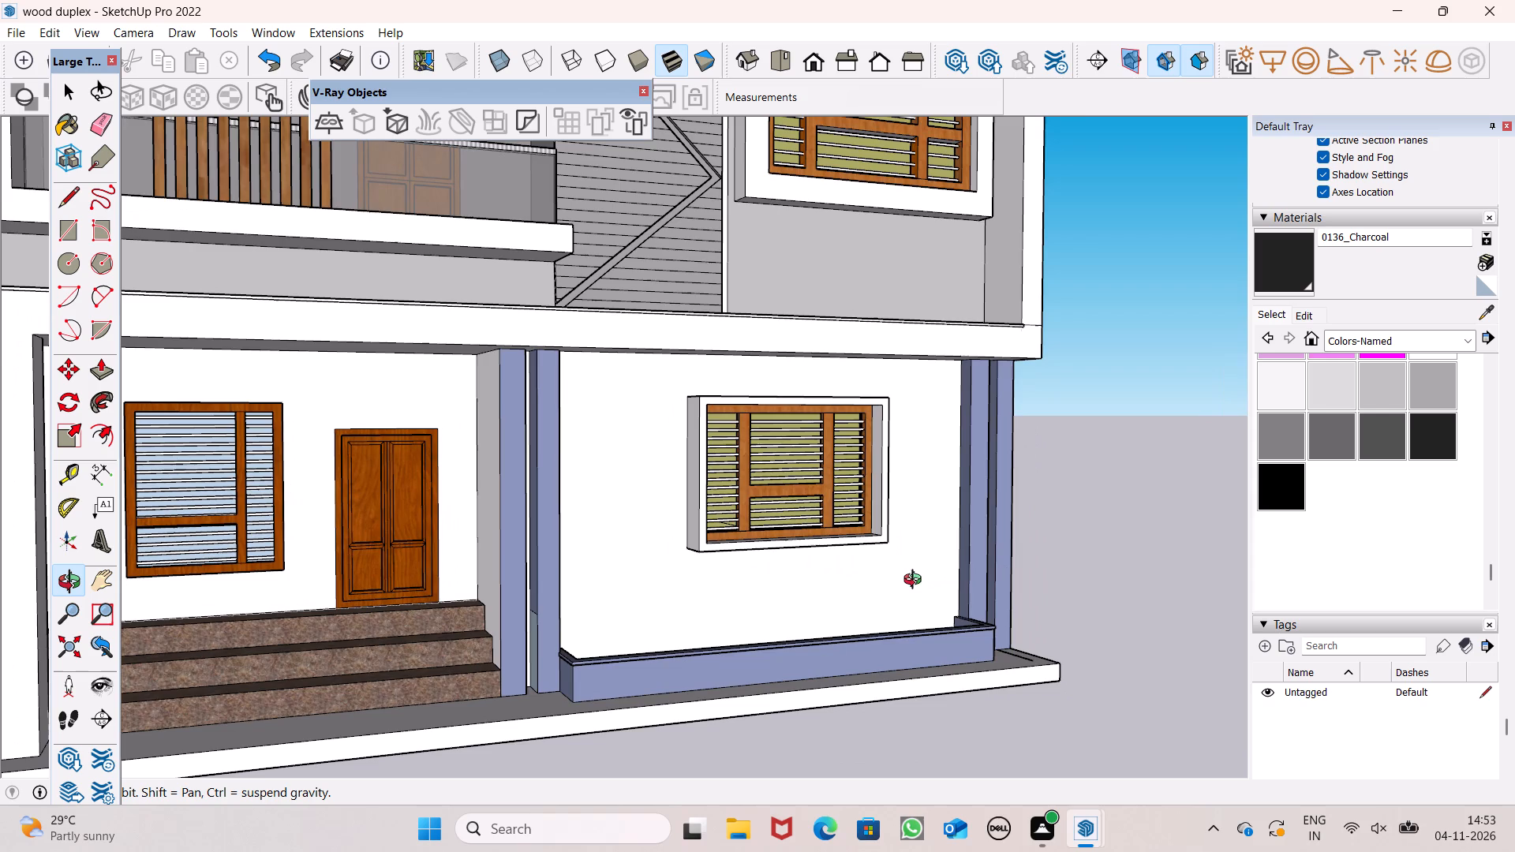
left_click_drag(918, 576, 844, 588)
scroll(831, 580, "down", 3)
left_click_drag(832, 614, 690, 565, "shift")
left_click_drag(690, 565, 696, 591, "shift")
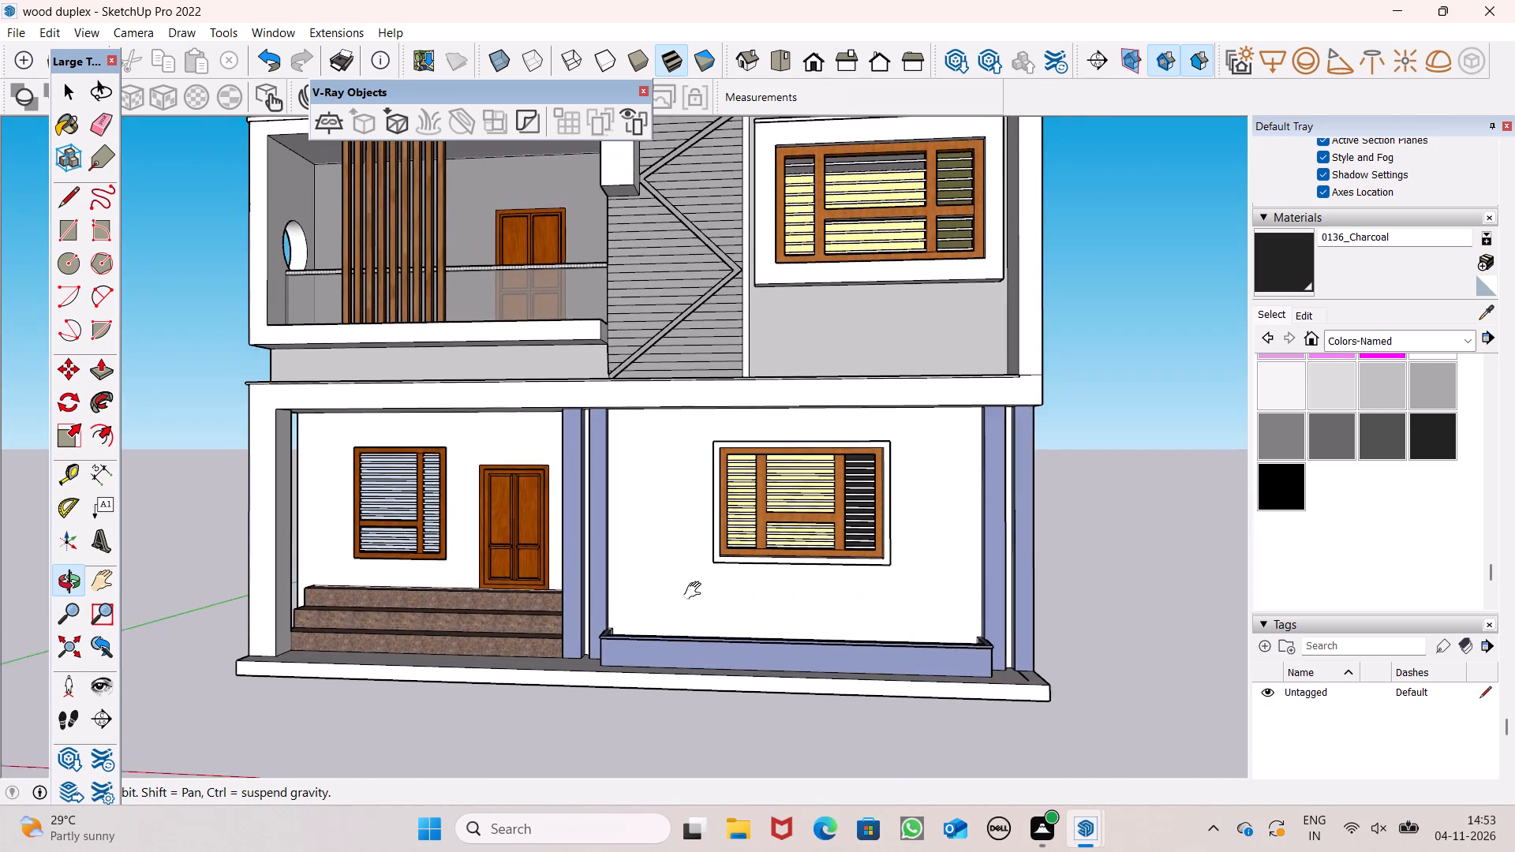
Erase the leftover edges just below the top of the rooftop panel's front face and across its narrow side post.
left_click_drag(696, 591, 729, 609, "shift")
scroll(1303, 463, "up", 3)
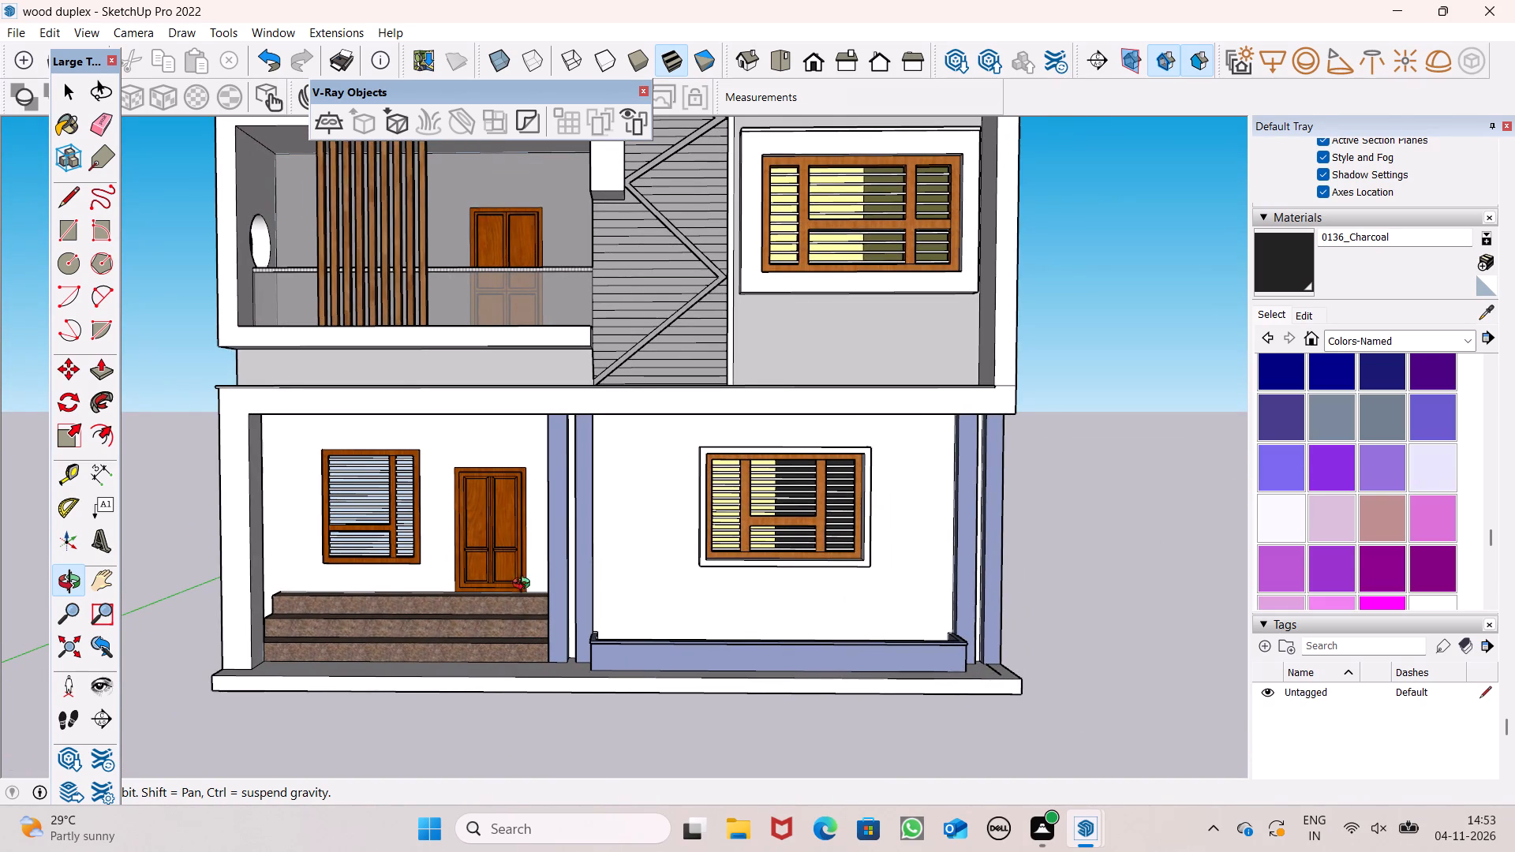
left_click_drag(529, 592, 740, 616)
scroll(735, 604, "down", 2)
left_click_drag(653, 607, 787, 571, "shift")
scroll(801, 552, "down", 2)
left_click_drag(827, 546, 540, 653, "shift")
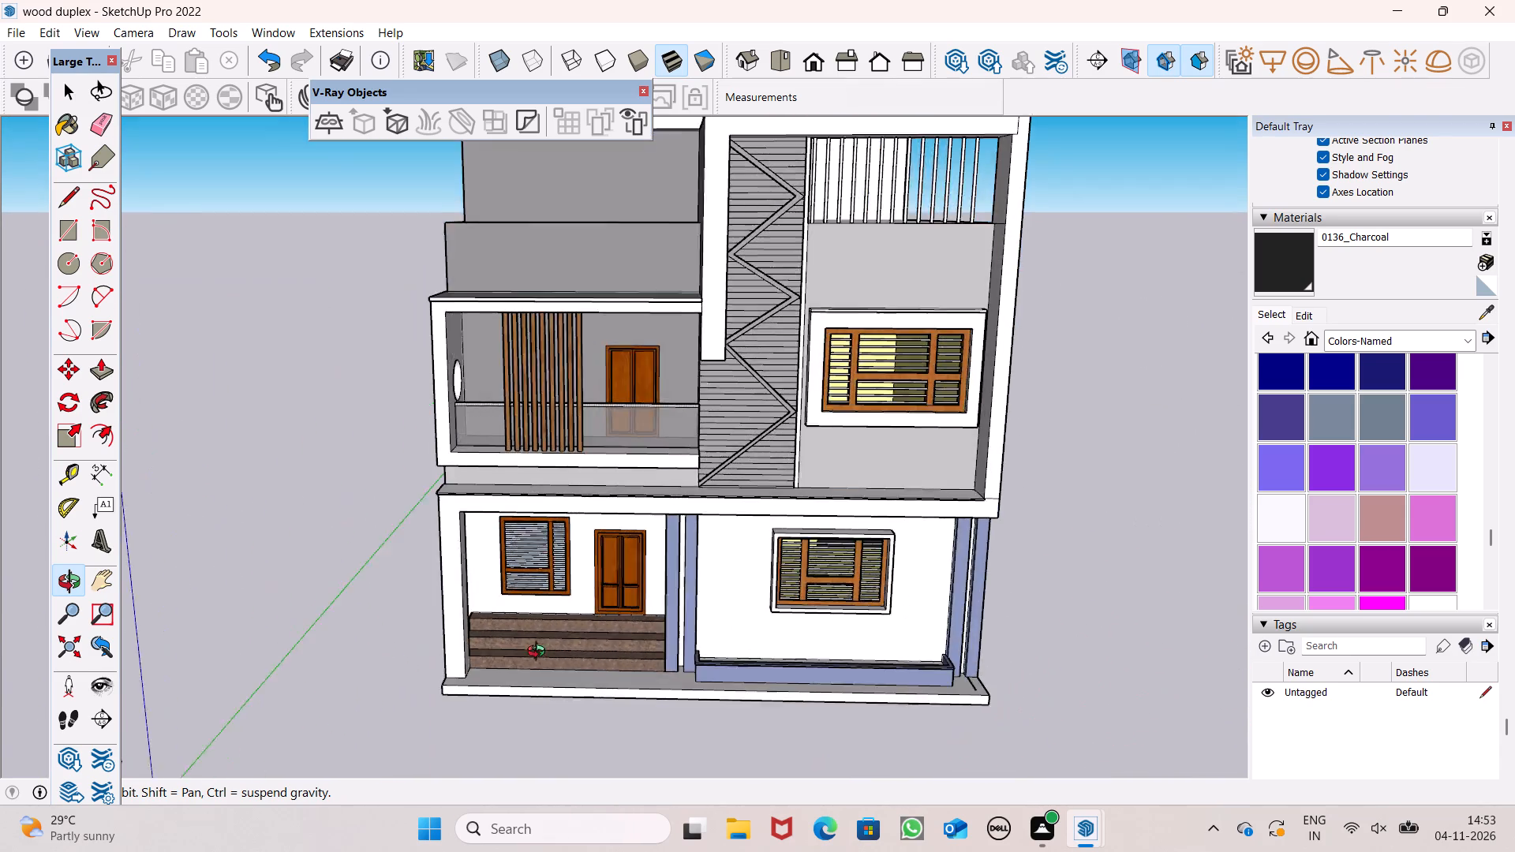
left_click_drag(540, 653, 527, 653, "shift")
scroll(646, 450, "down", 3)
left_click_drag(802, 447, 650, 734, "shift")
scroll(606, 505, "up", 9)
left_click_drag(633, 466, 627, 566)
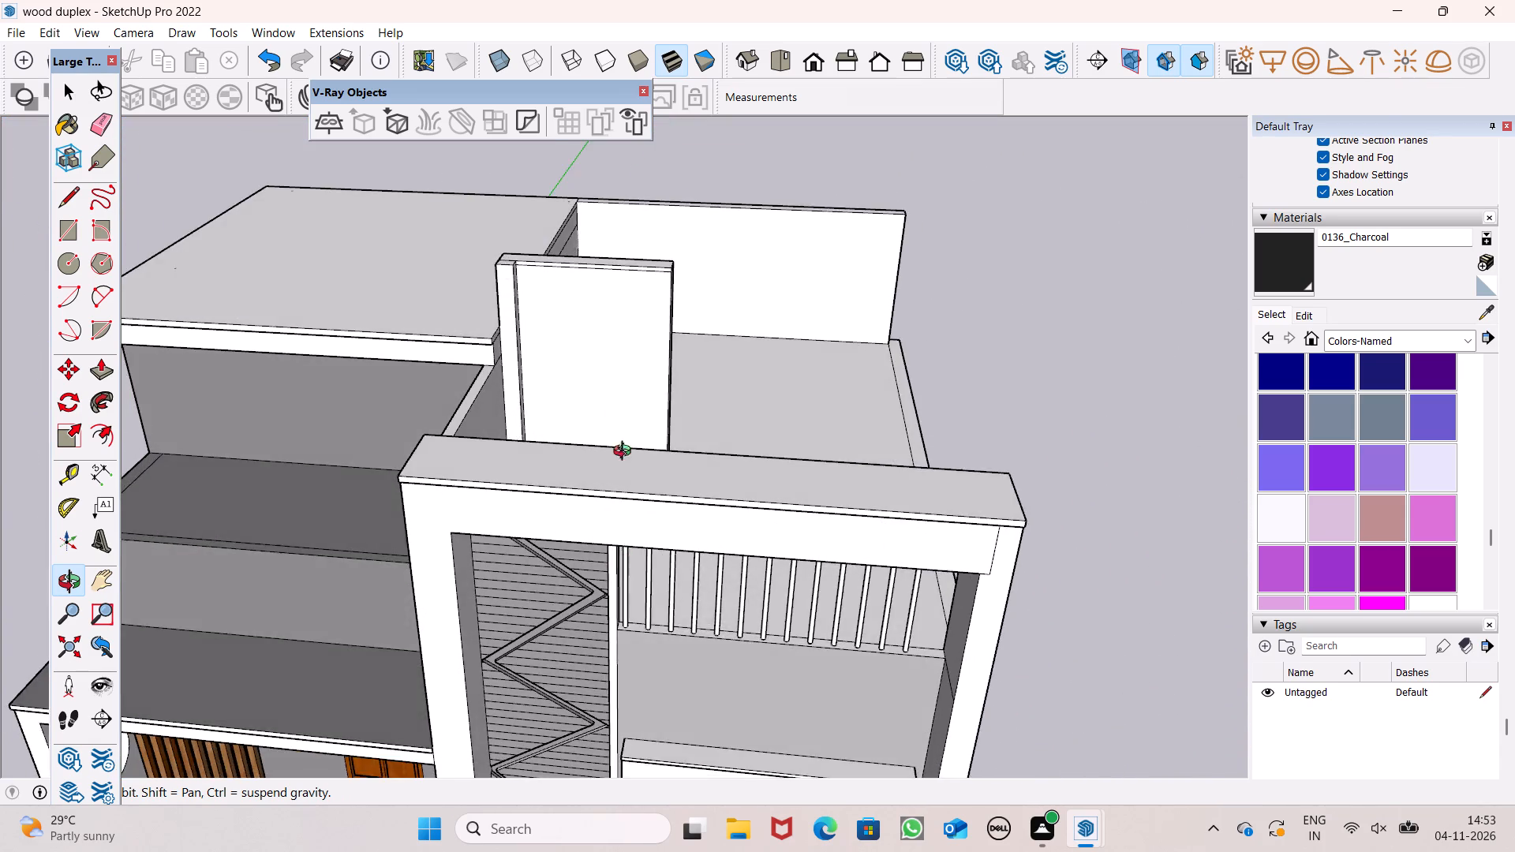
scroll(626, 413, "up", 3)
left_click_drag(626, 413, 630, 459, "shift")
left_click_drag(642, 484, 733, 611)
left_click_drag(680, 532, 688, 594, "shift")
left_click_drag(678, 596, 584, 504)
scroll(563, 345, "up", 5)
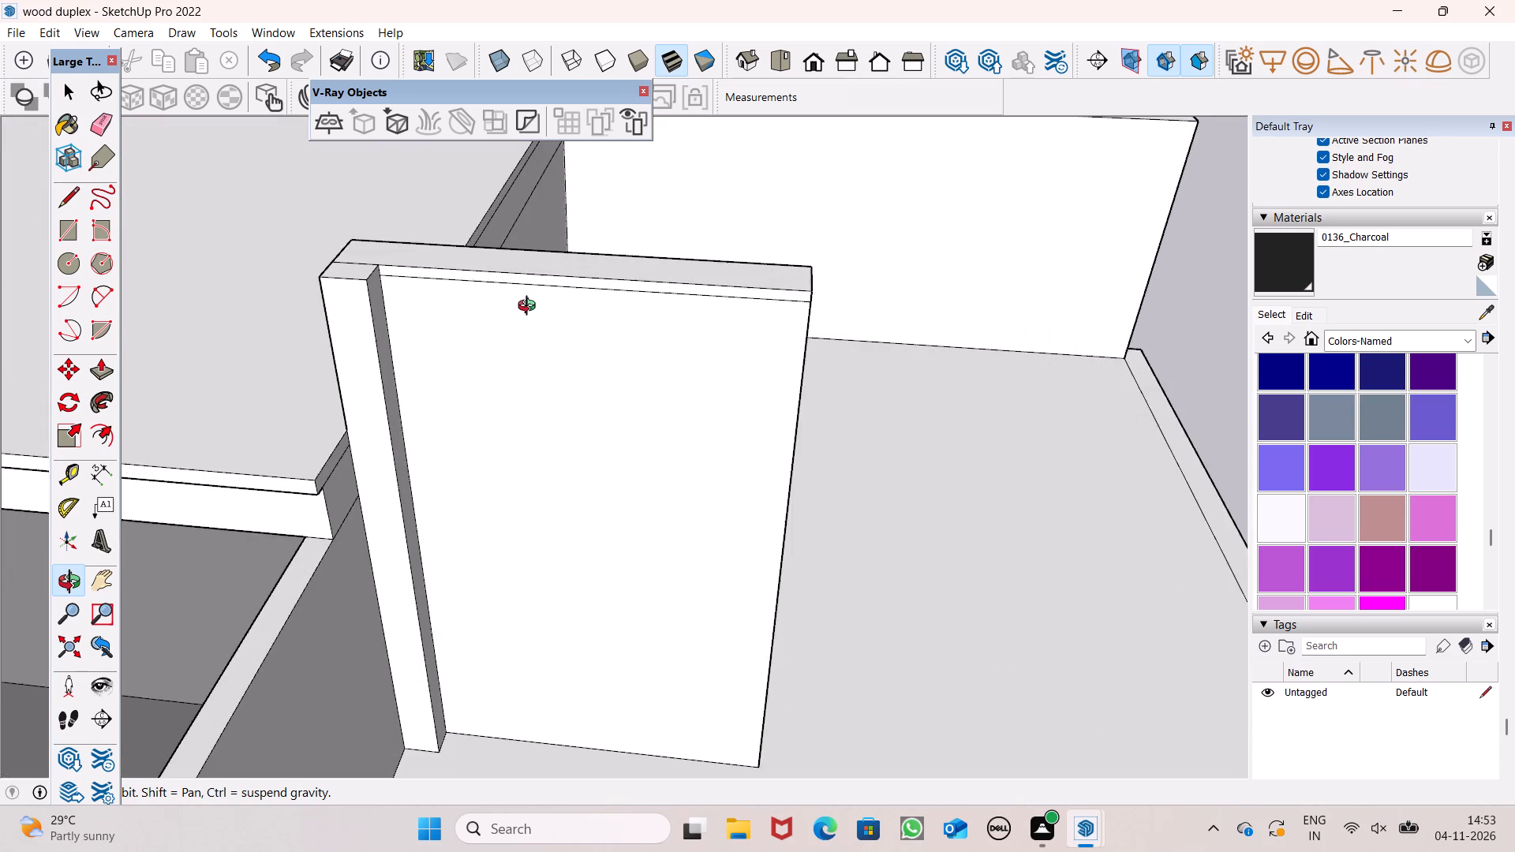
scroll(530, 308, "up", 4)
left_click_drag(524, 308, 574, 397, "shift")
scroll(556, 380, "up", 6)
key("e")
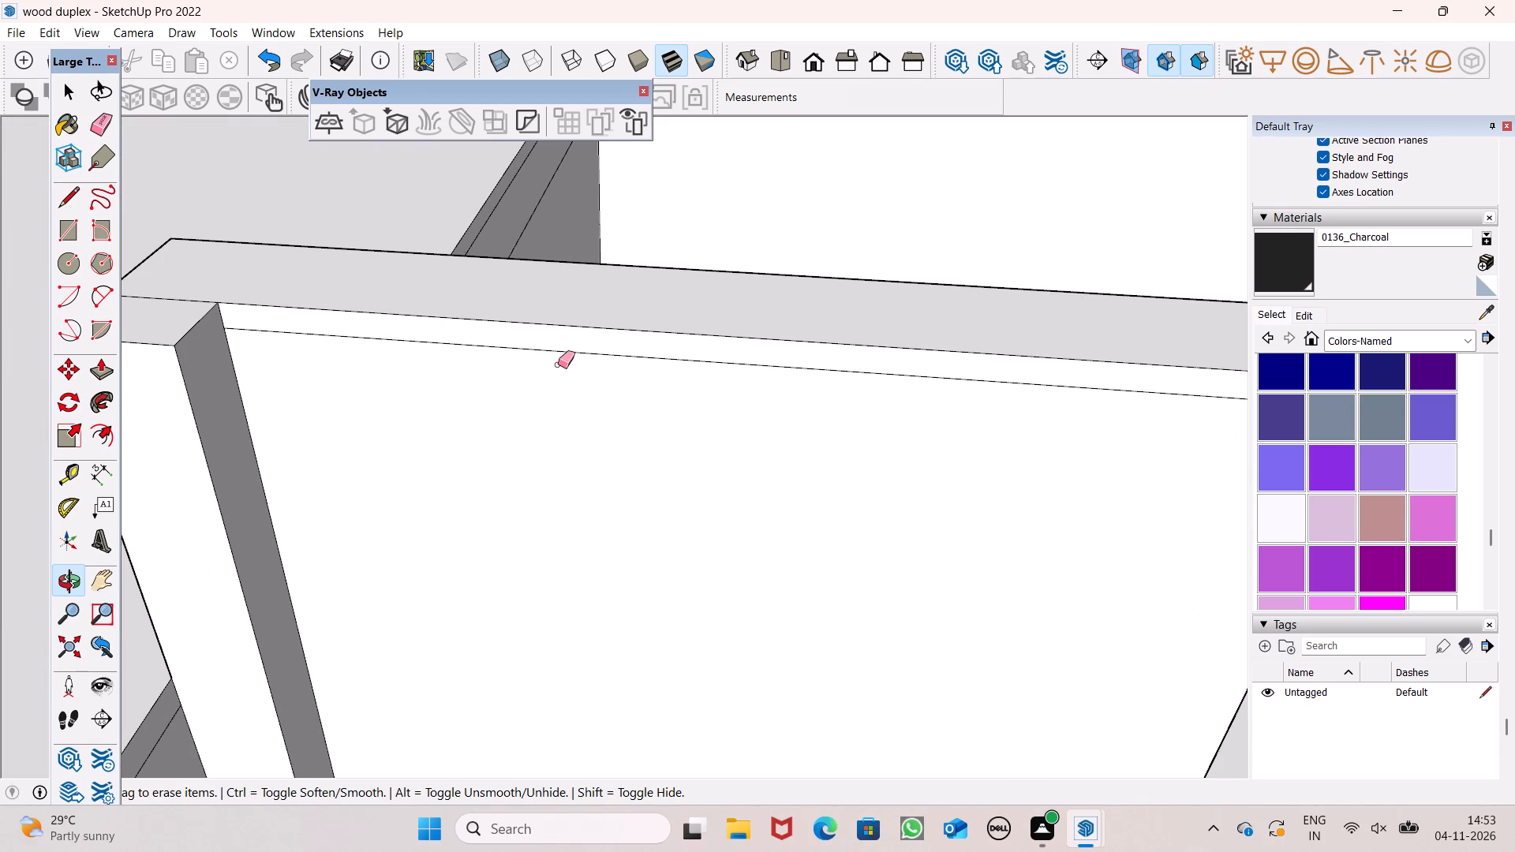
left_click(559, 353)
scroll(522, 377, "down", 6)
left_click_drag(326, 327, 324, 347)
scroll(346, 312, "down", 4)
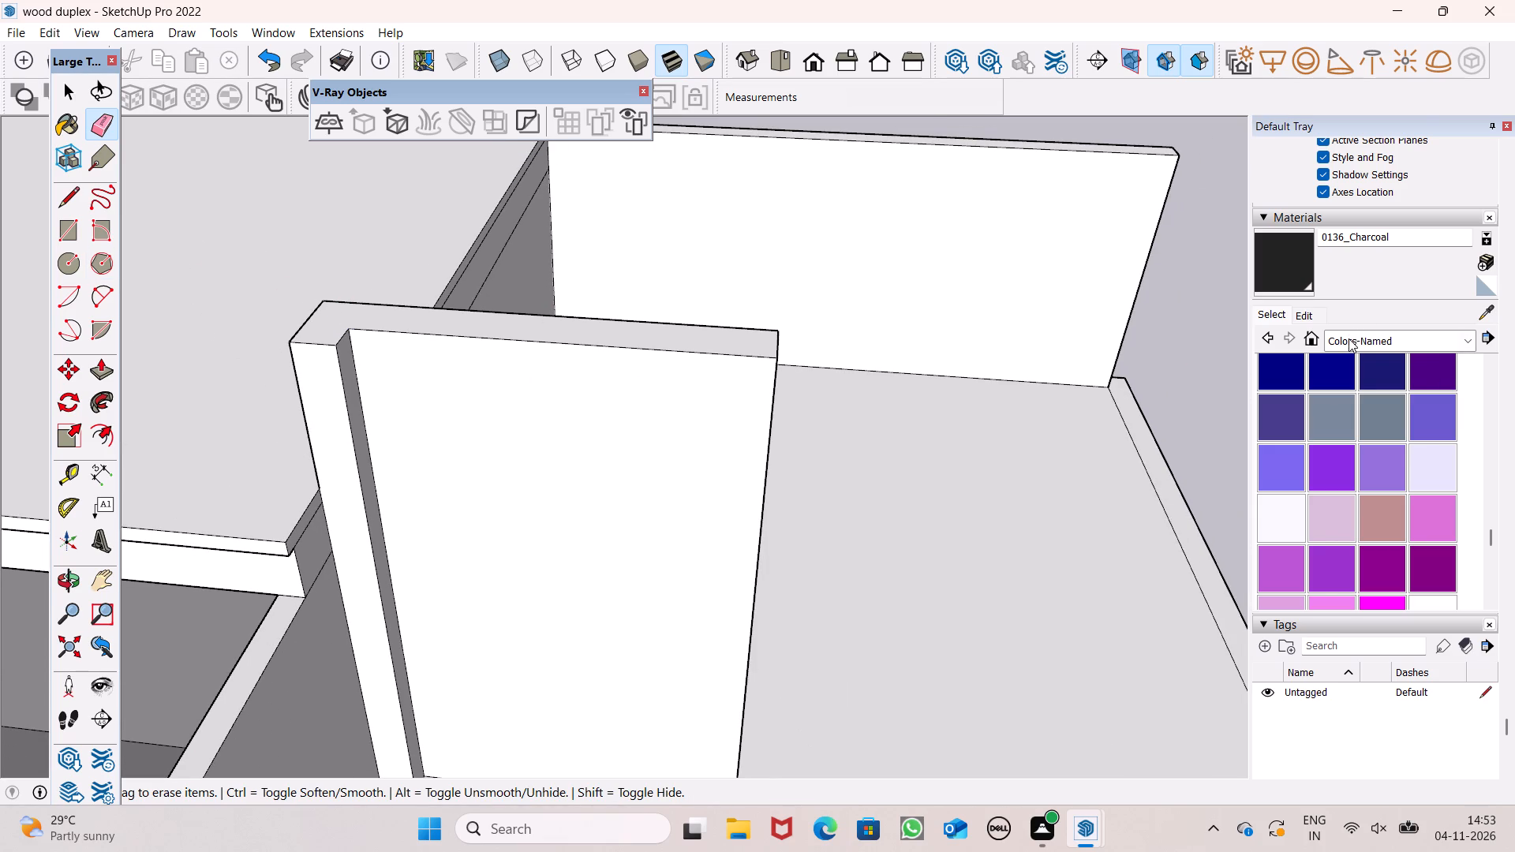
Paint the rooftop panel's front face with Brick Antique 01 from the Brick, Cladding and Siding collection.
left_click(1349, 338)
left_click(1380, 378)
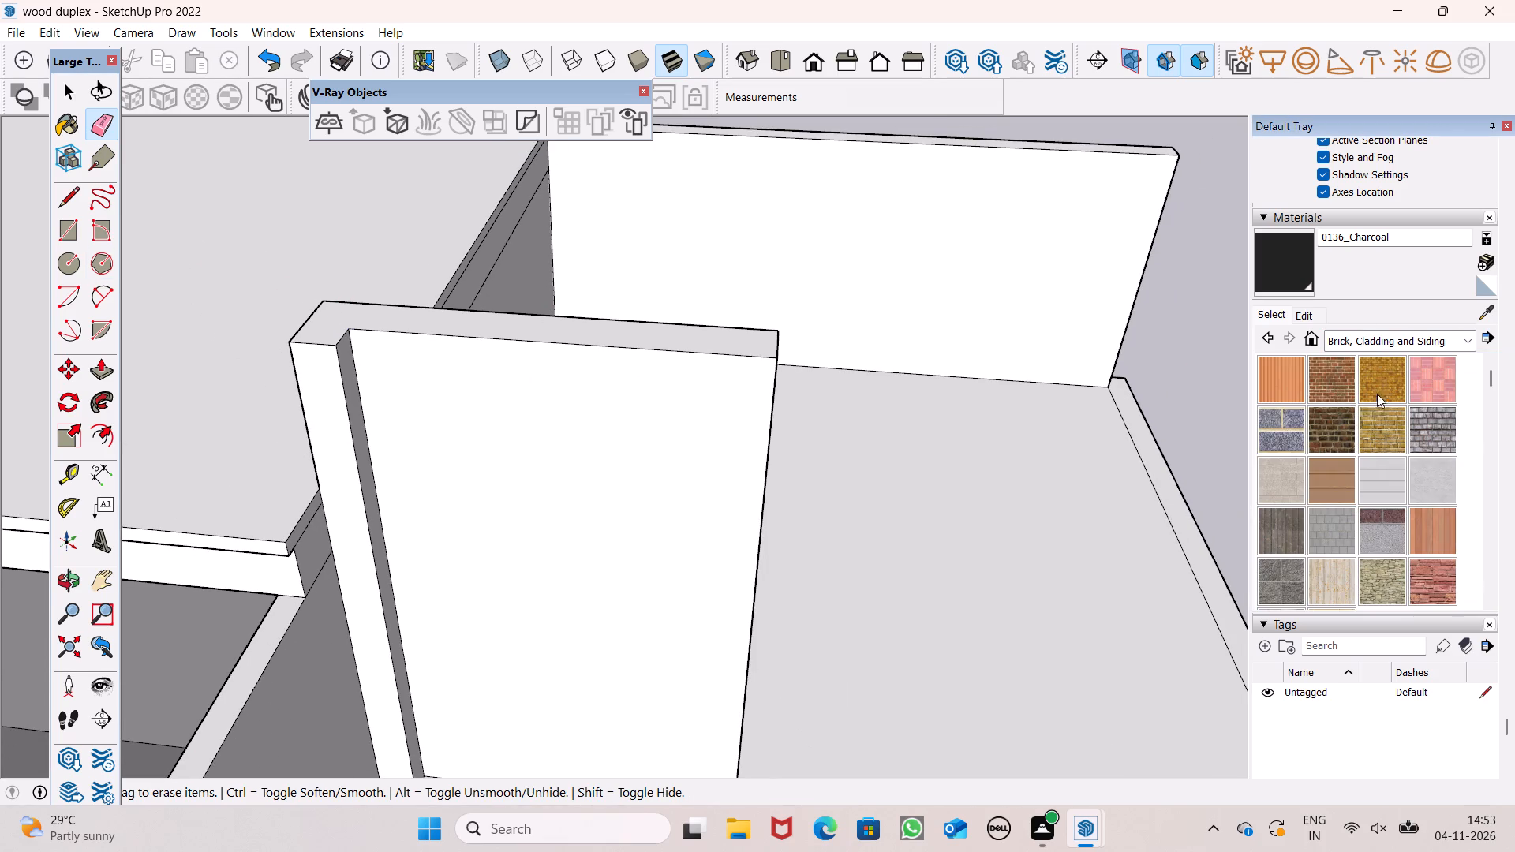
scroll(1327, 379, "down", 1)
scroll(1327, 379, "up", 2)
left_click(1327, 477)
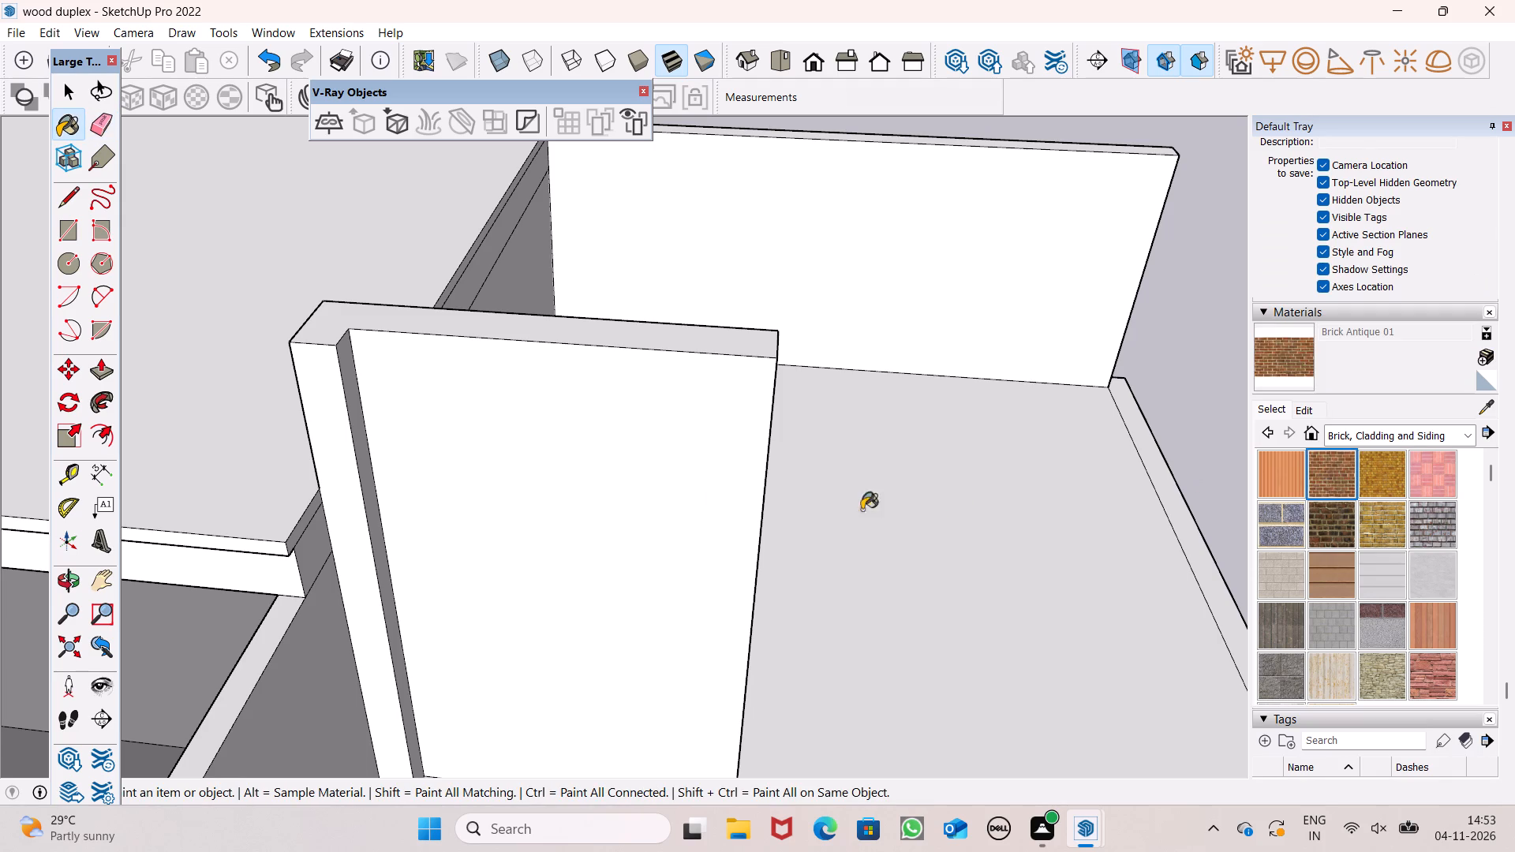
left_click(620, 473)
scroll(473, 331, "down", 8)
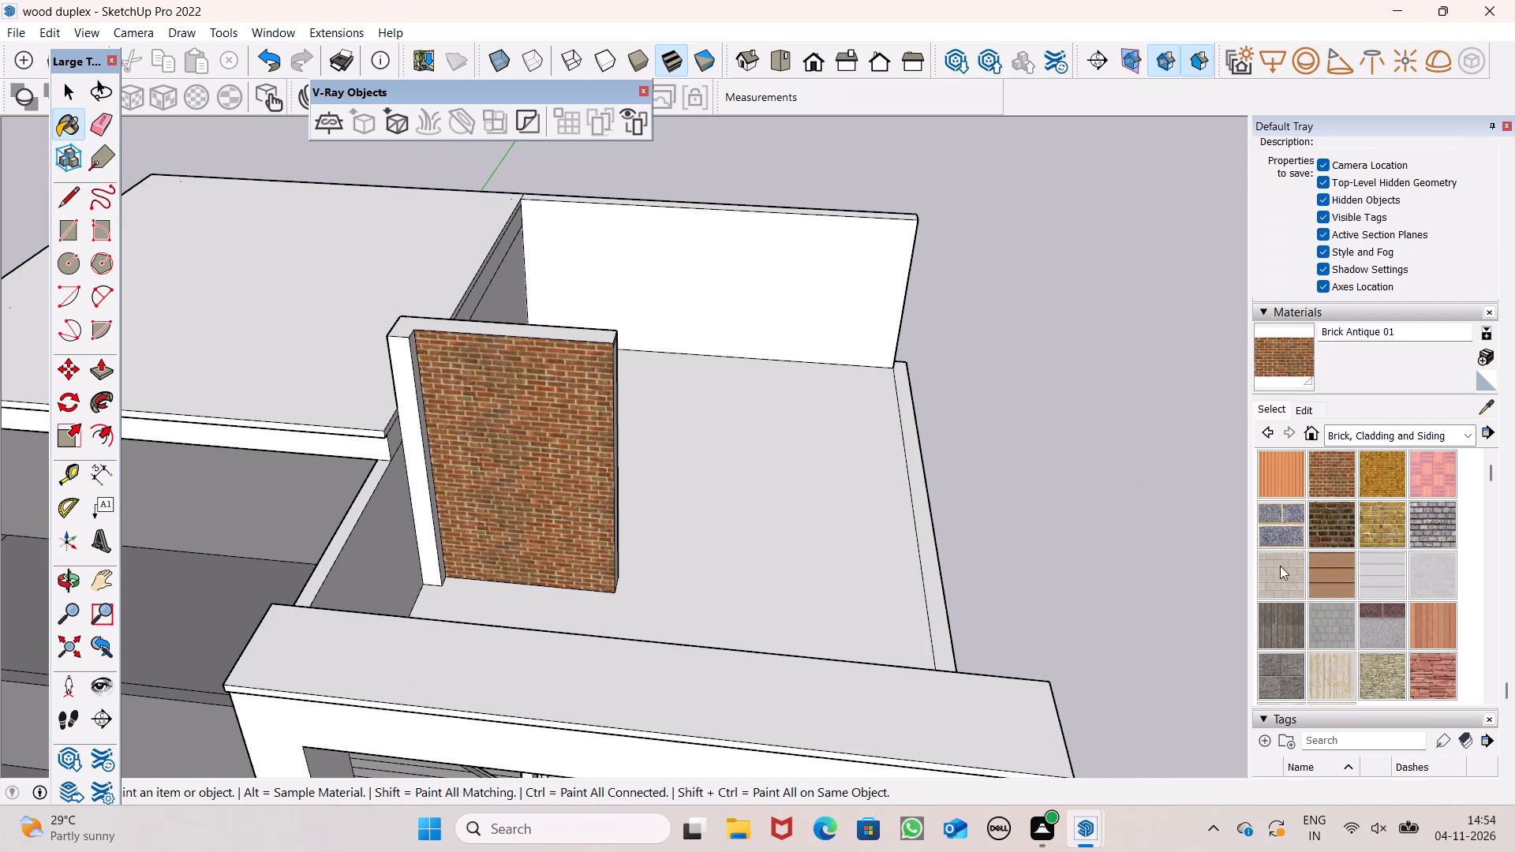
Paint the rooftop panel's front face with Cladding Siding Tan from the Brick, Cladding and Siding collection.
left_click(1322, 577)
left_click(590, 460)
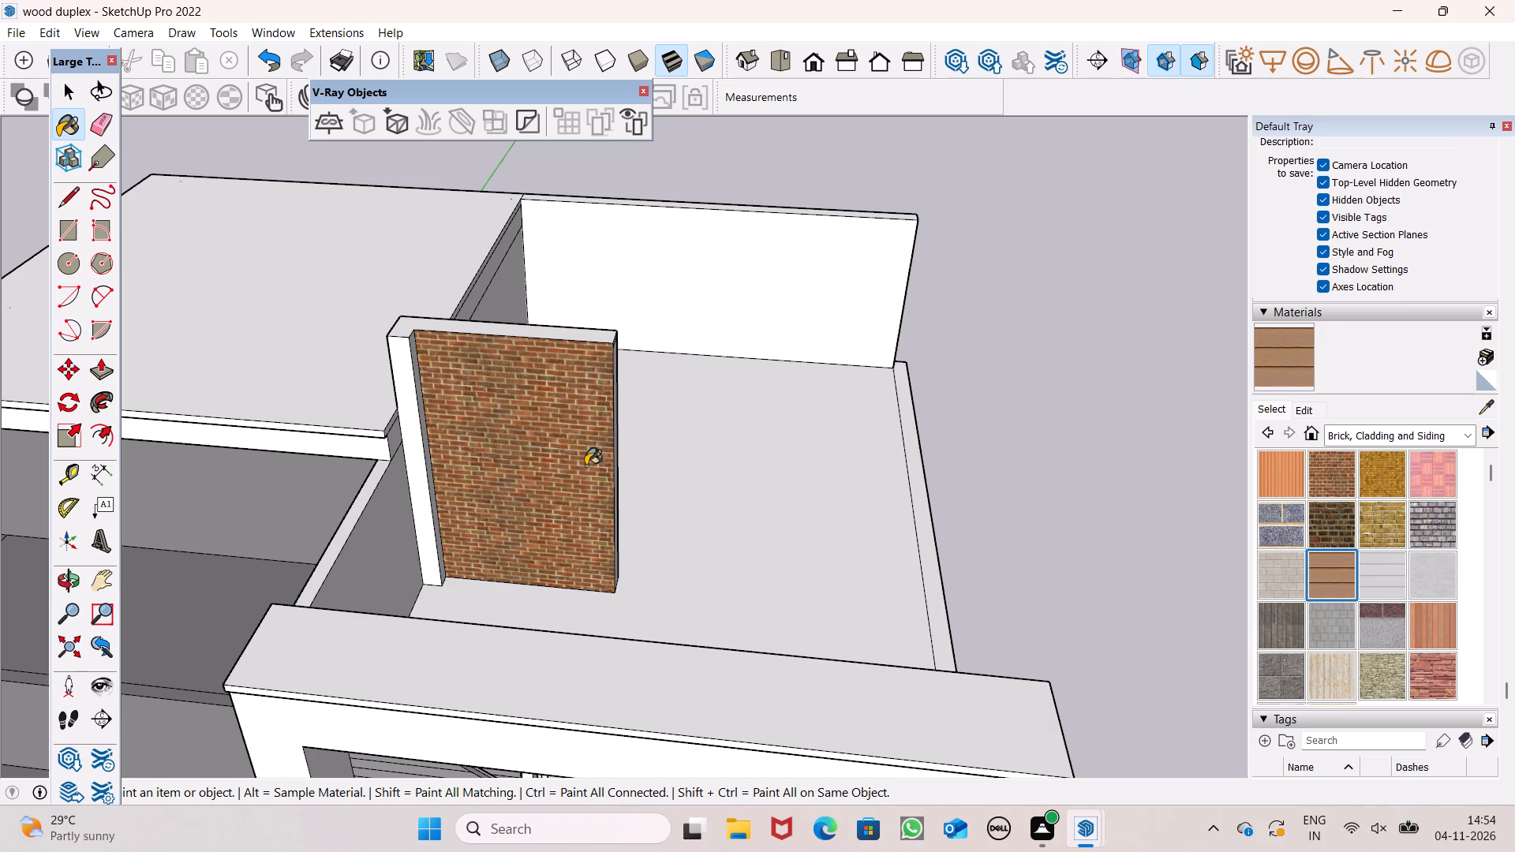
Set the red value of the Cladding Siding Tan material to 197.
key("o")
left_click_drag(595, 499, 663, 328)
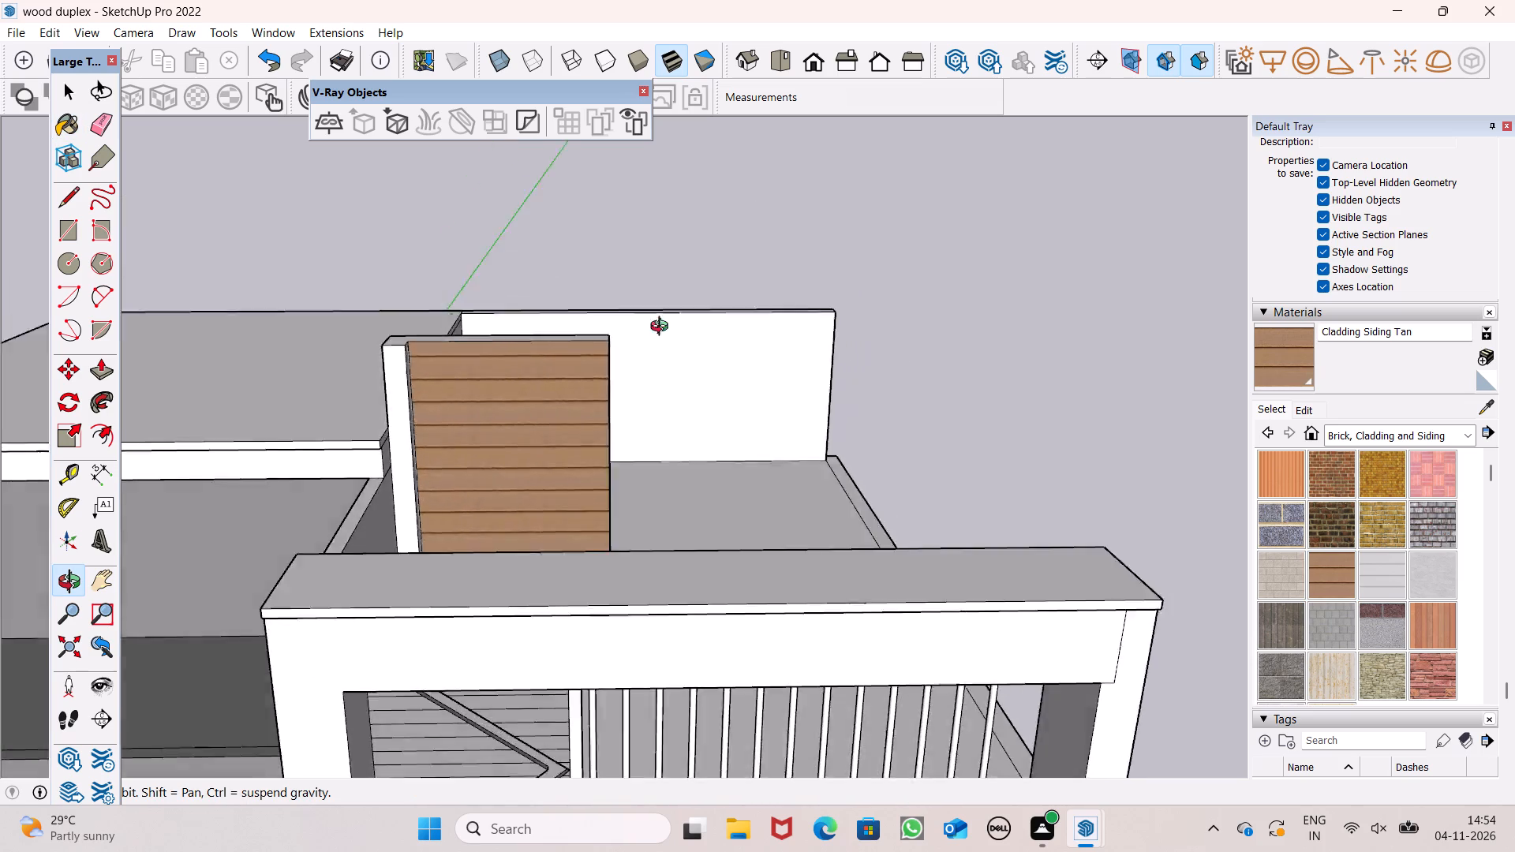
left_click_drag(663, 328, 657, 271)
scroll(608, 370, "down", 4)
scroll(579, 476, "down", 3)
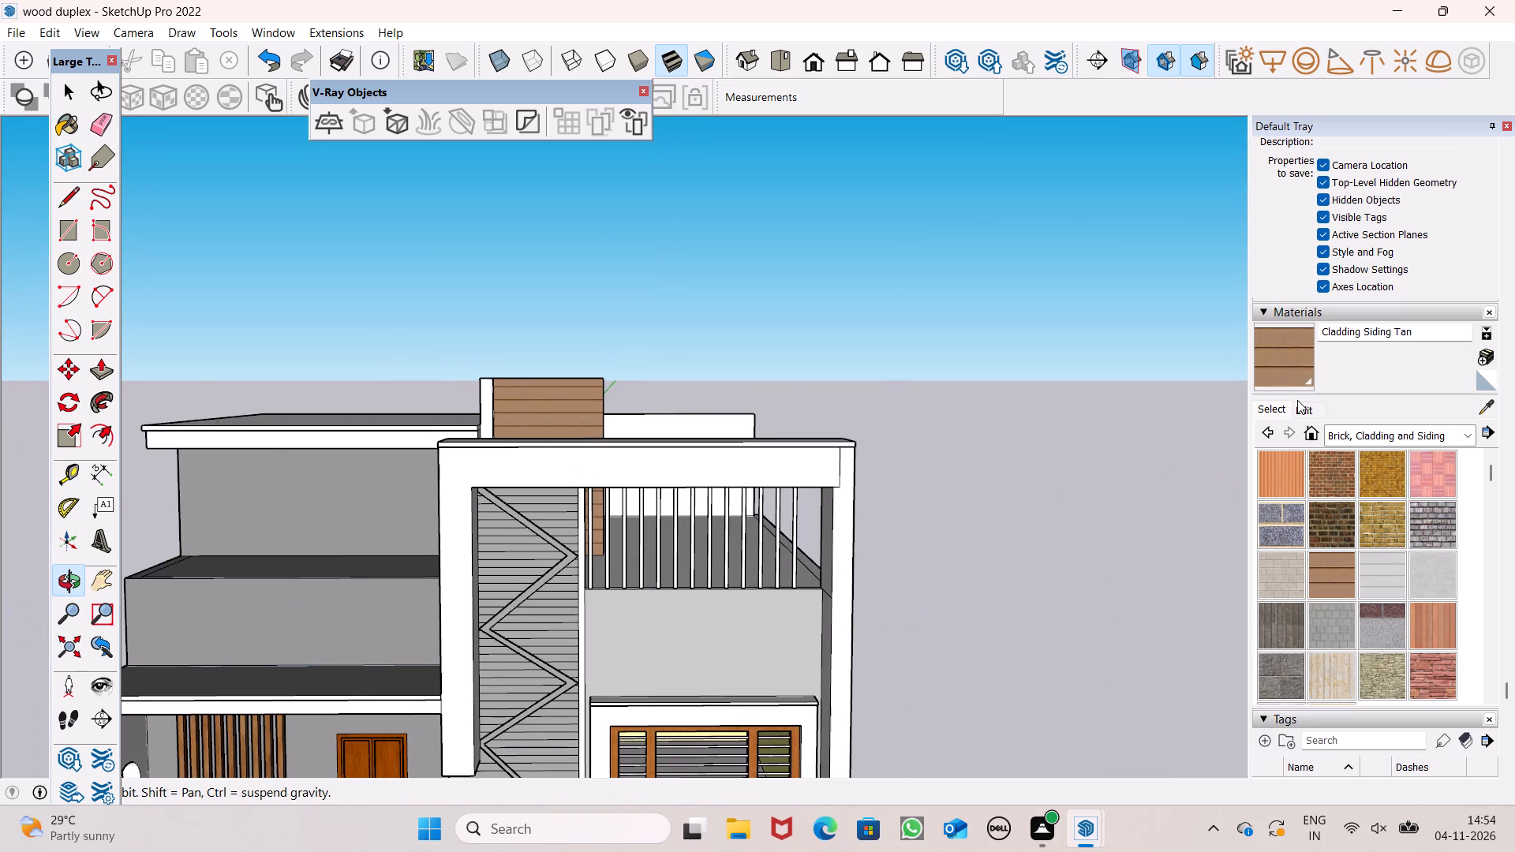
left_click(1296, 407)
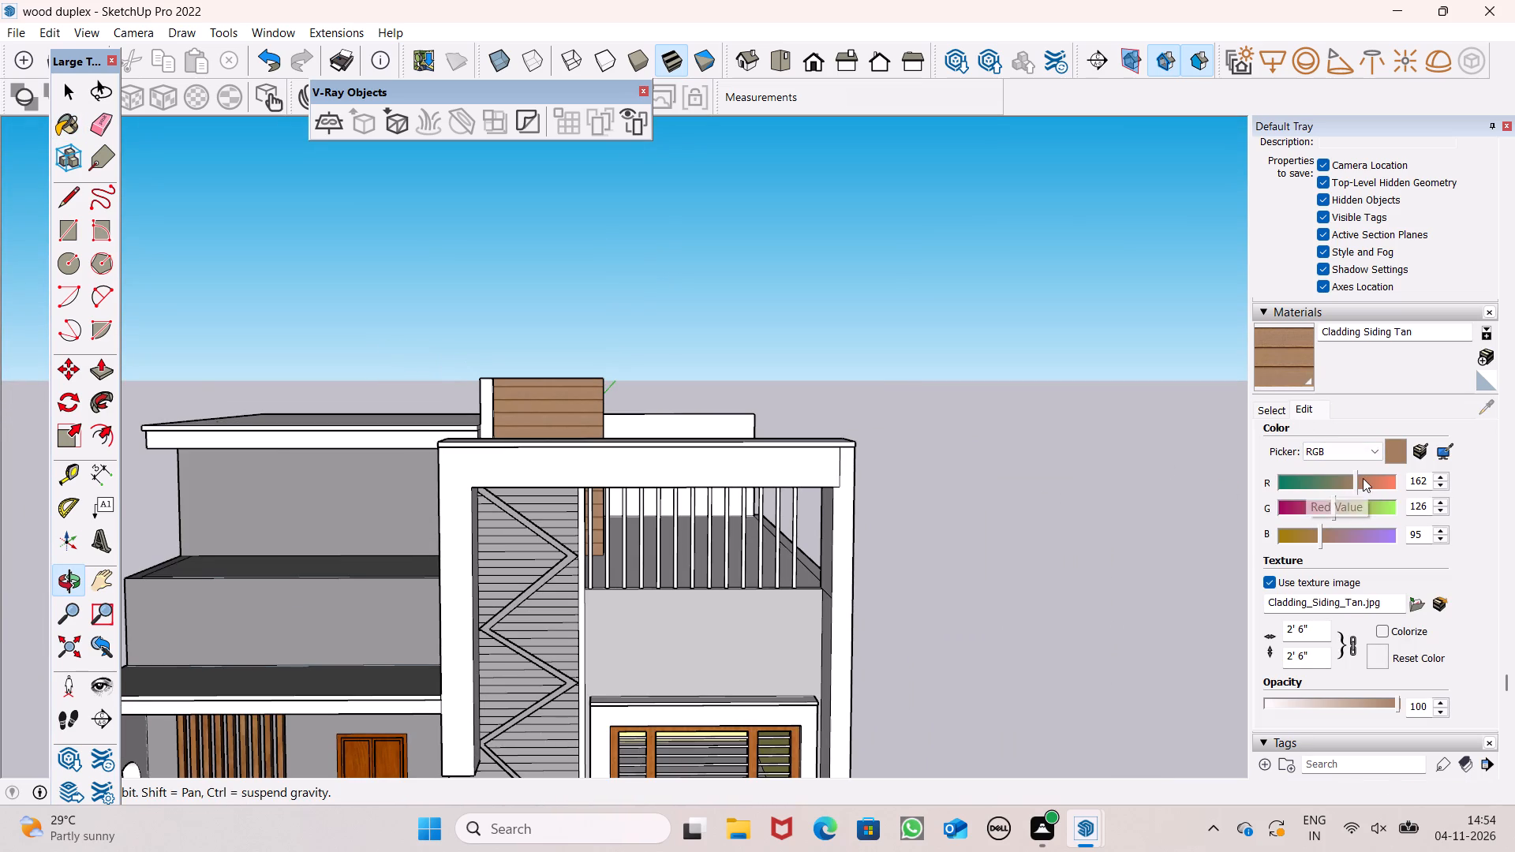
left_click(1363, 478)
left_click(1367, 480)
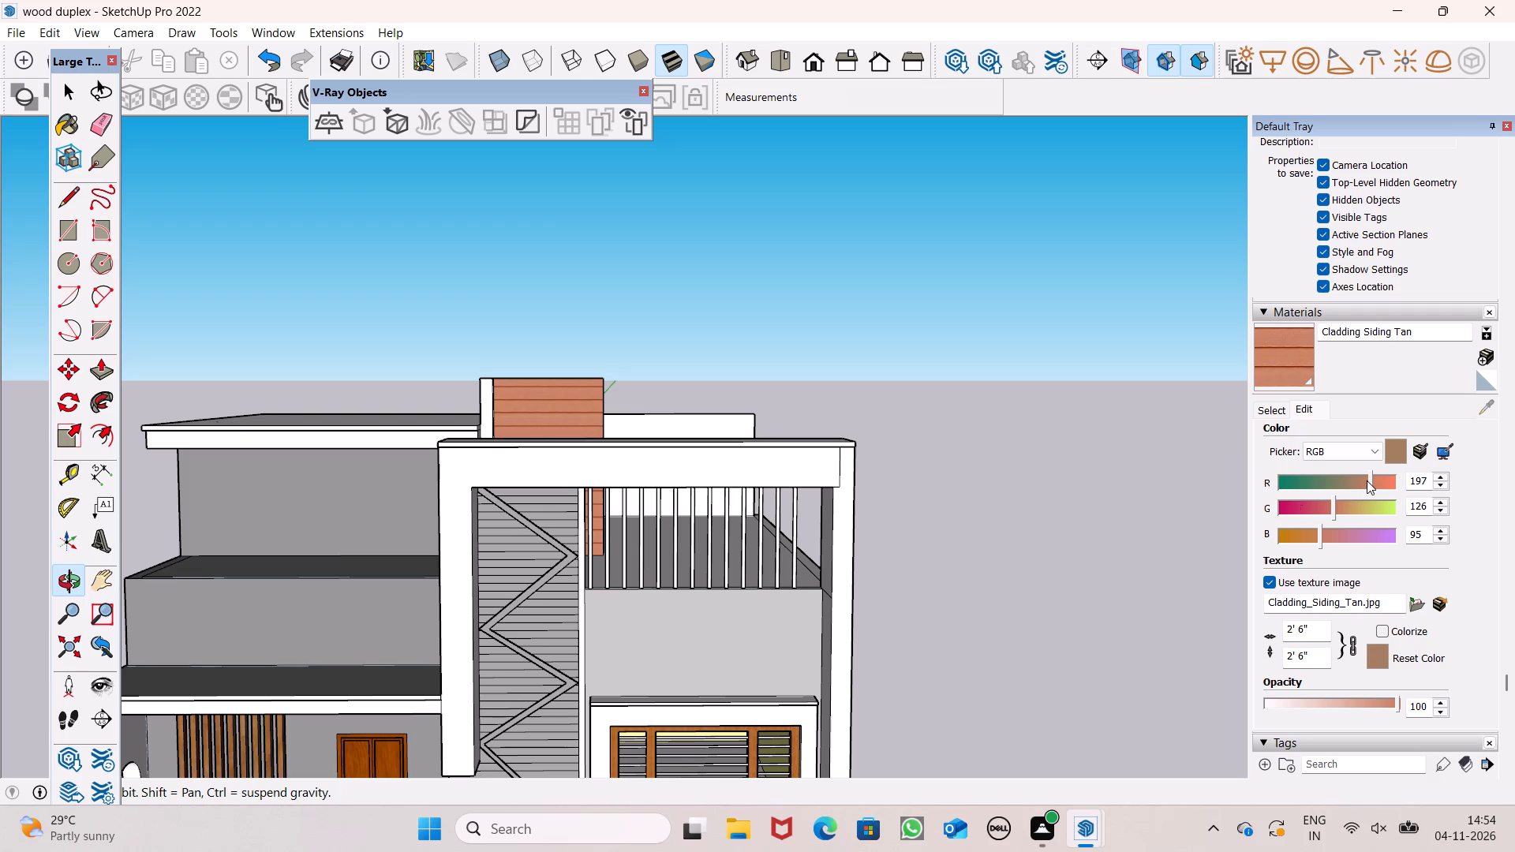
Erase the short stray edge on top of the base slab beside the ground-floor outer corner column.
left_click_drag(668, 500, 628, 362)
scroll(623, 351, "down", 7)
left_click_drag(668, 439, 656, 484)
left_click_drag(656, 484, 655, 453, "shift")
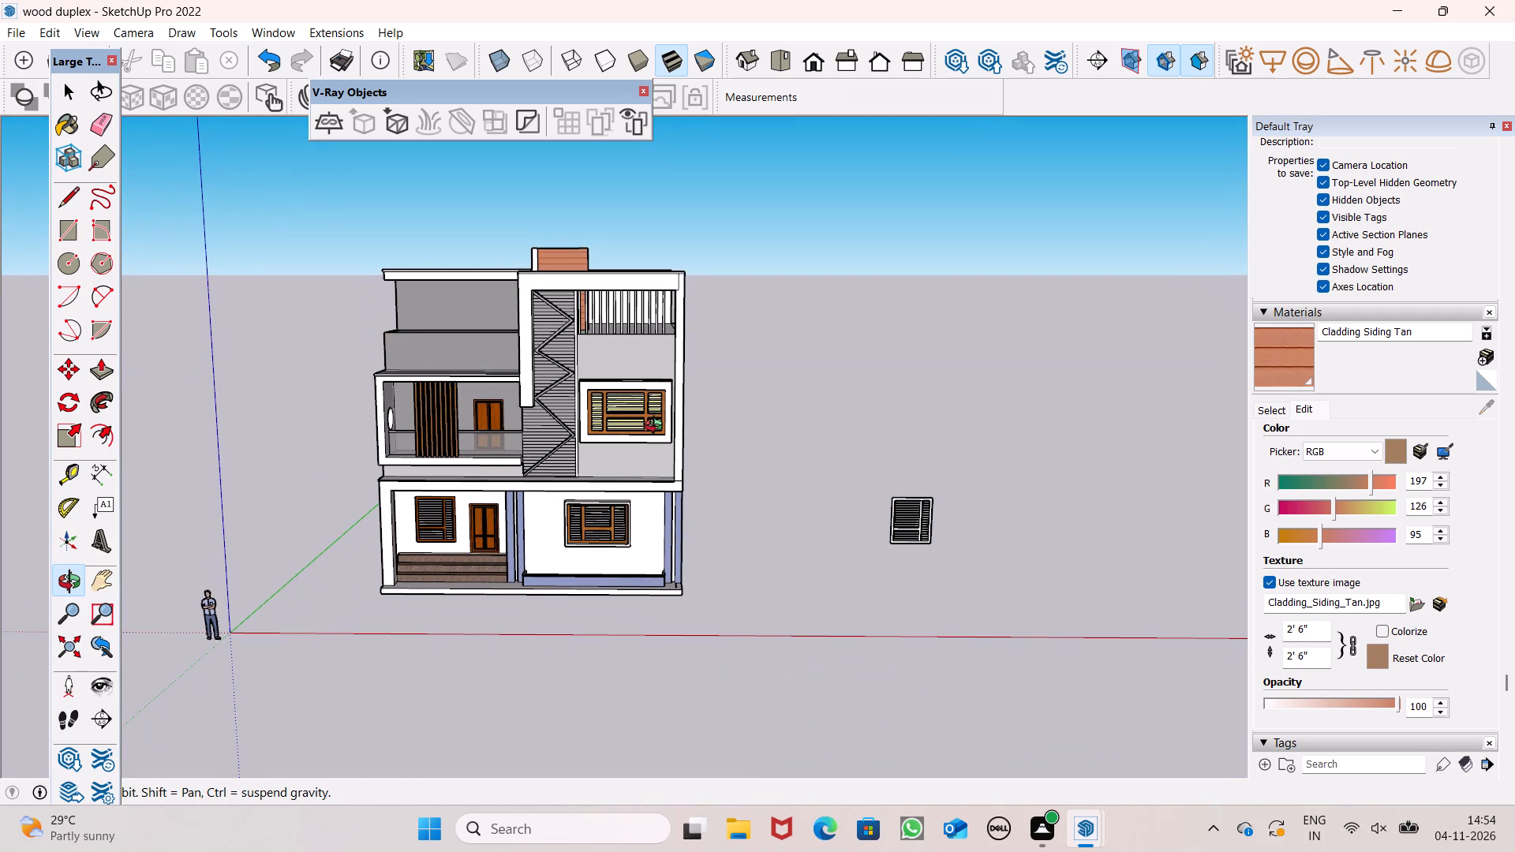
left_click_drag(625, 438, 649, 468)
left_click_drag(596, 547, 574, 559)
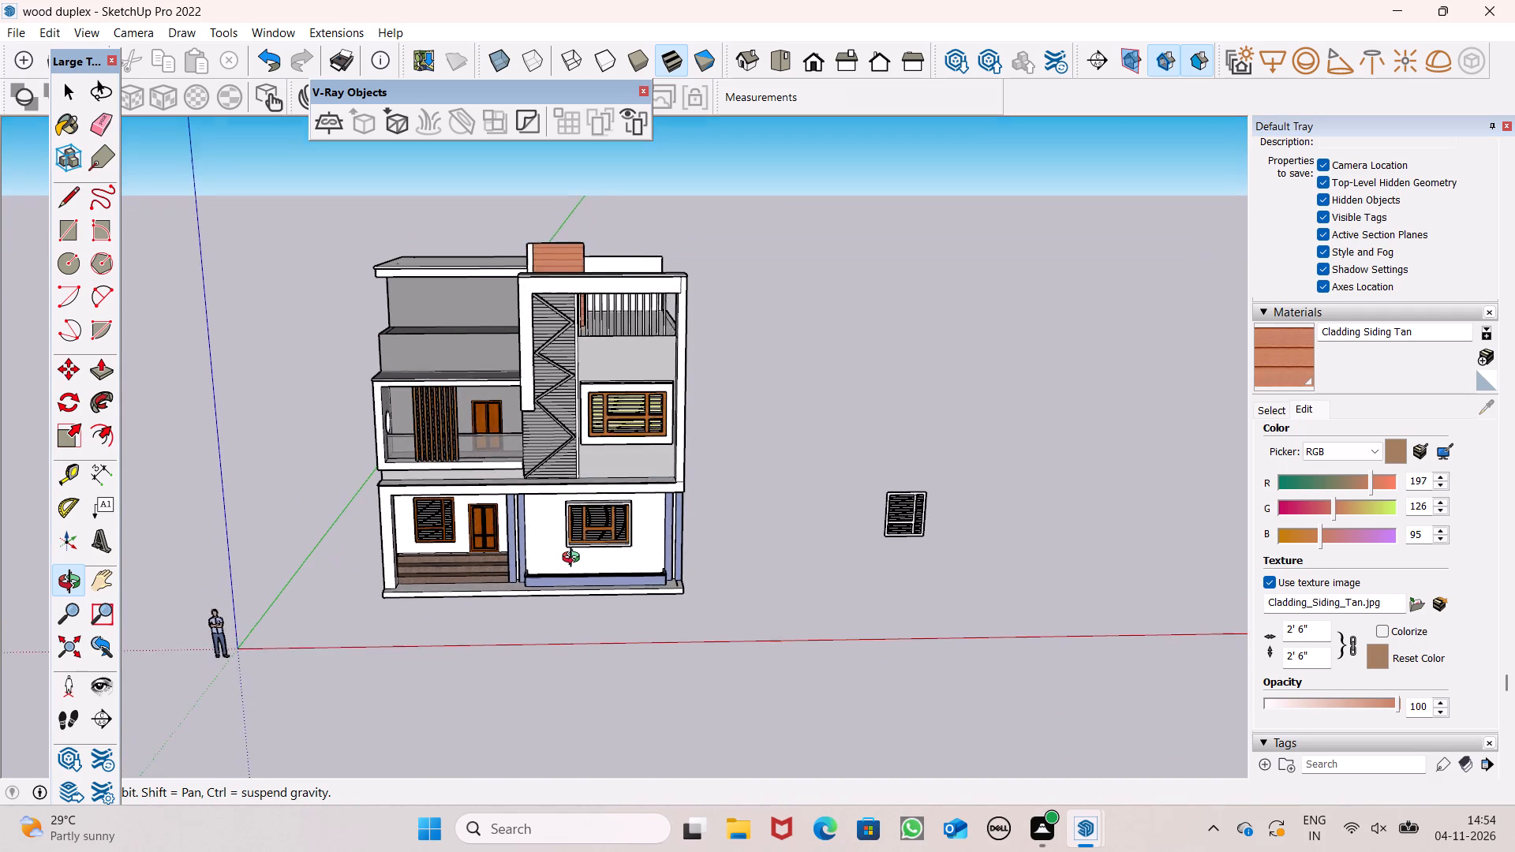
left_click_drag(574, 559, 569, 564)
scroll(568, 566, "up", 2)
left_click(568, 561, "shift")
left_click_drag(567, 563, 650, 539)
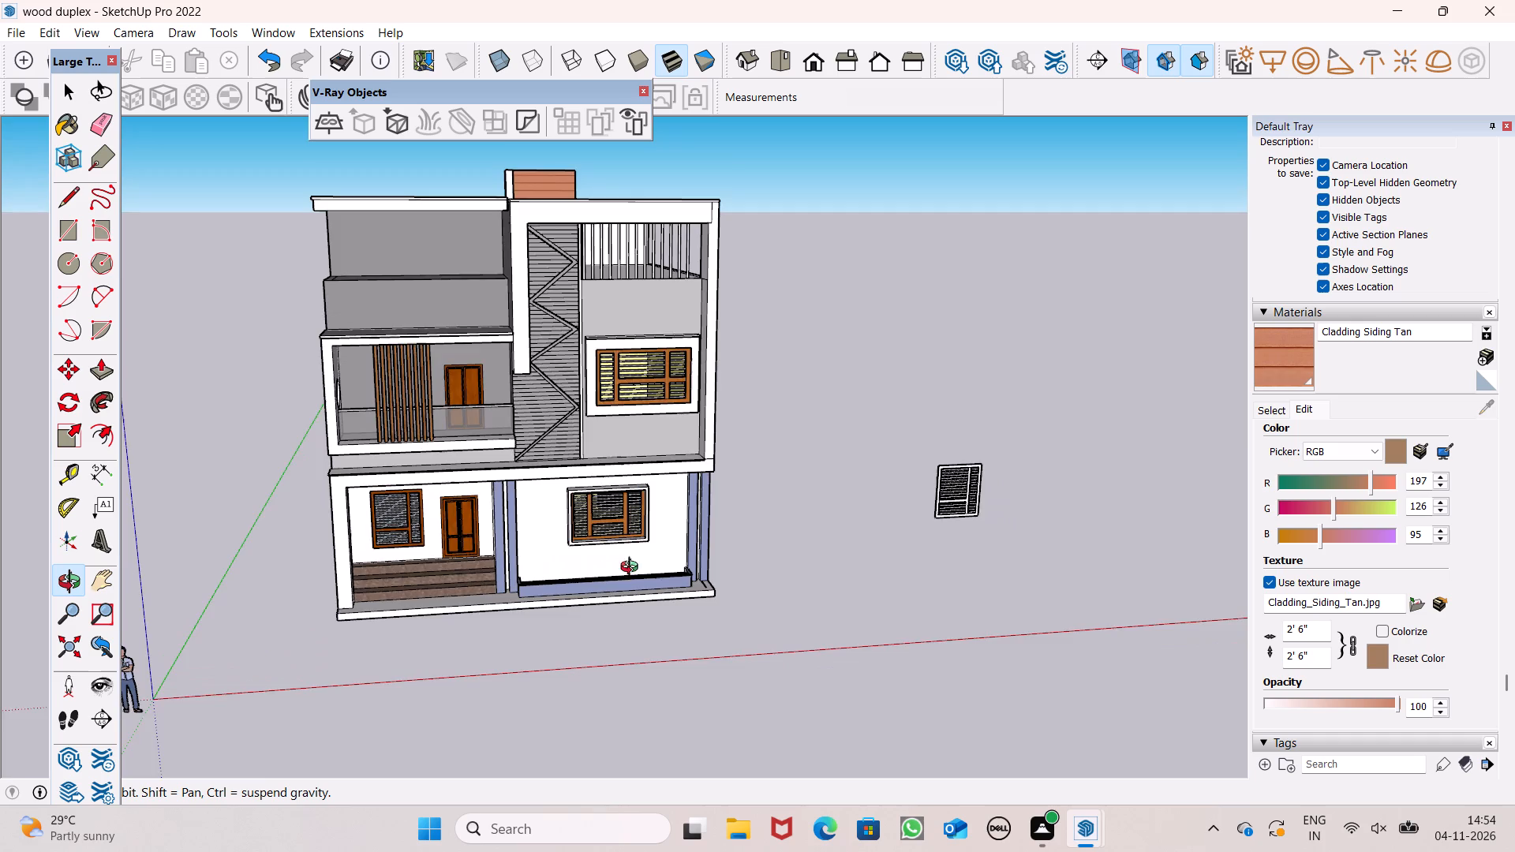
scroll(626, 581, "up", 5)
left_click_drag(617, 589, 582, 742, "shift")
scroll(716, 577, "up", 11)
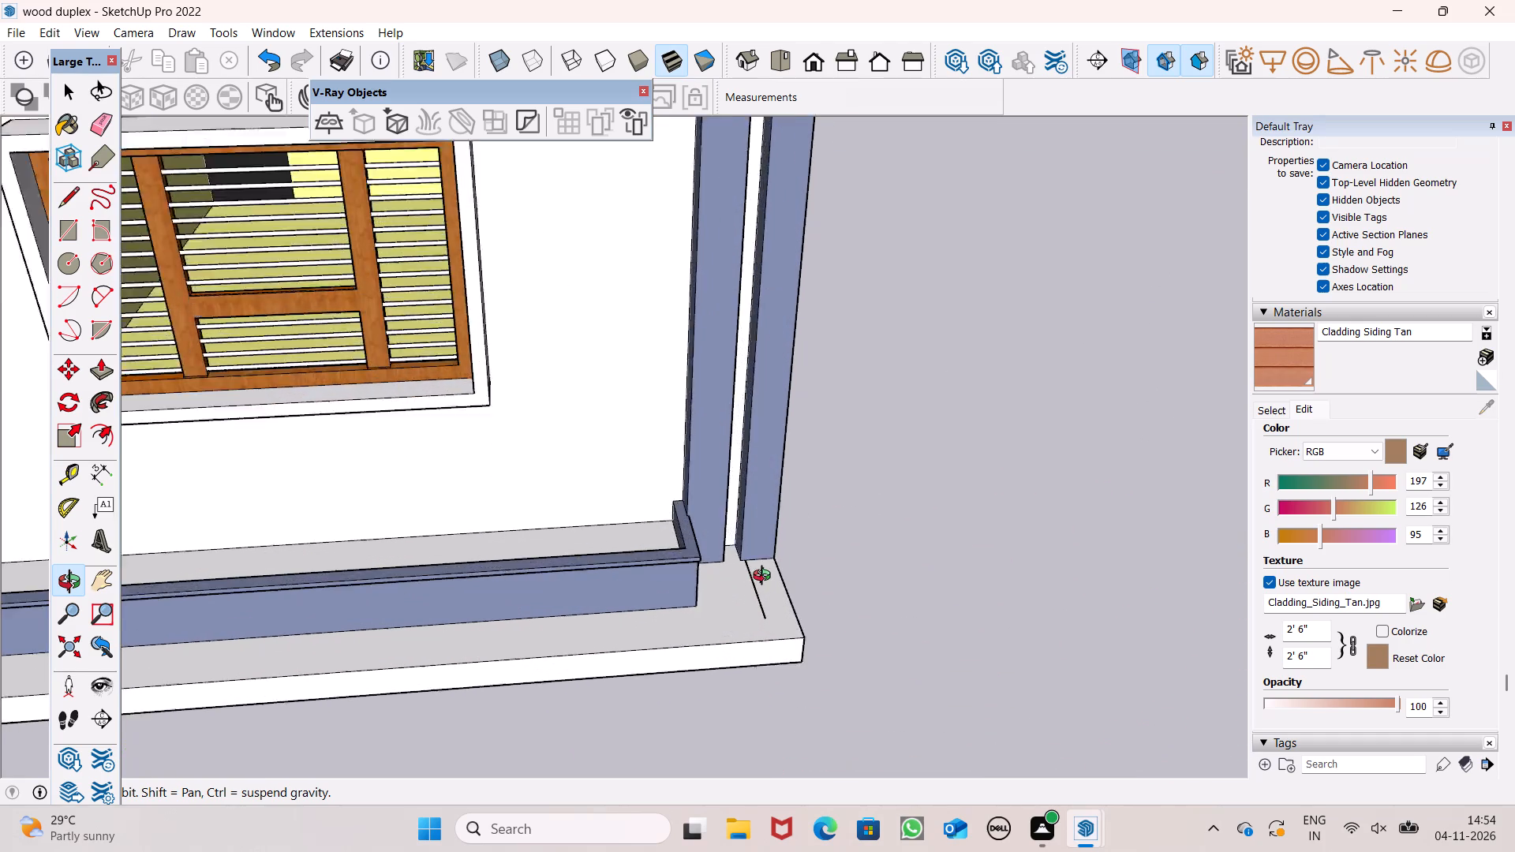
scroll(765, 577, "up", 5)
key("e")
left_click_drag(766, 579, 735, 625)
key("space")
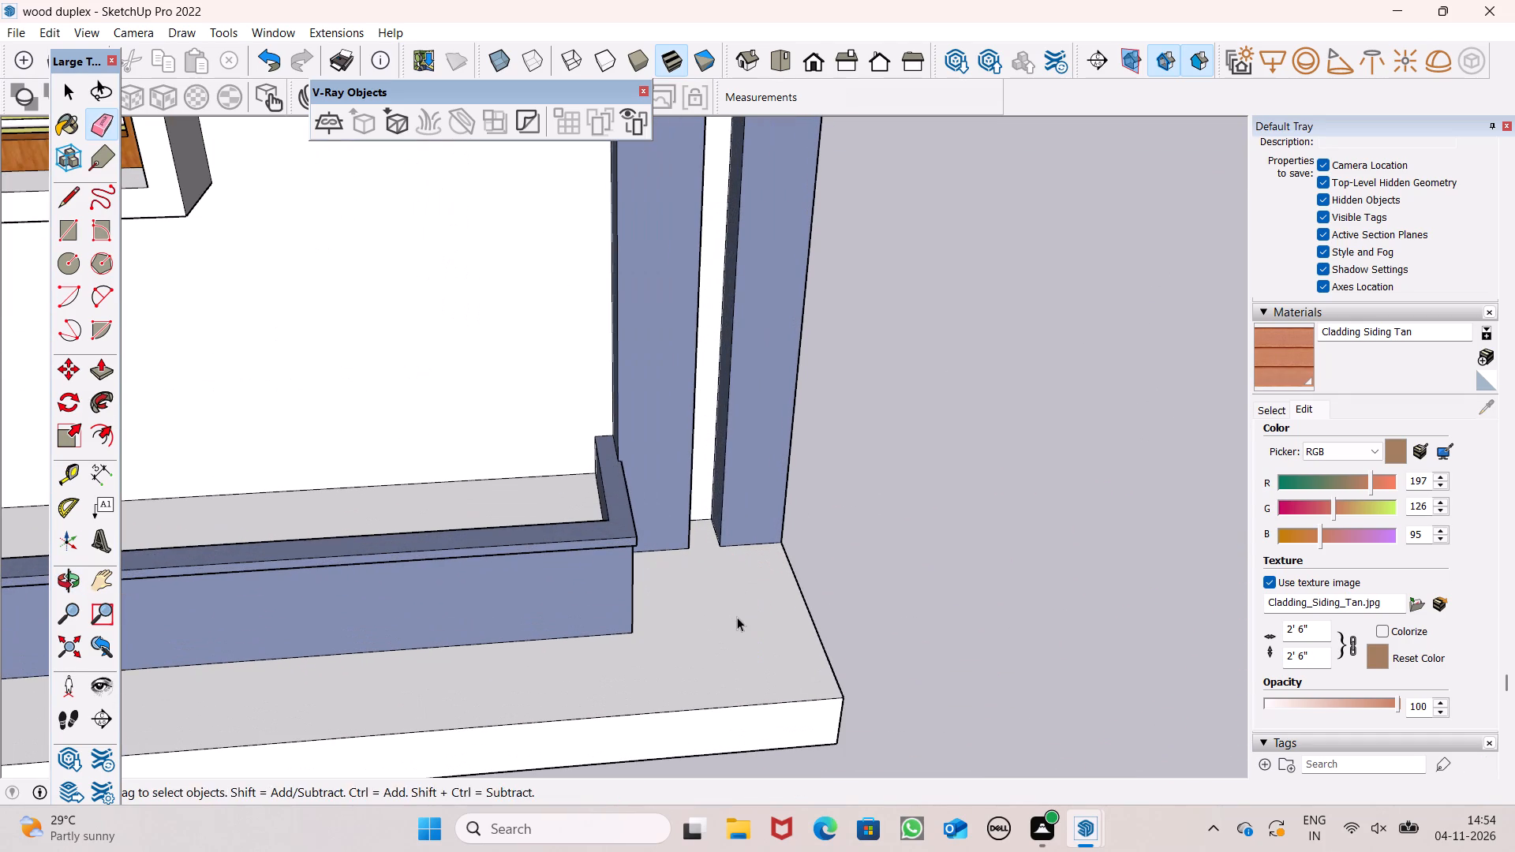
Examine the ground-floor window wall, corner columns and base slab from several angles.
key("o")
scroll(603, 571, "down", 5)
left_click_drag(603, 571, 817, 615, "shift")
left_click_drag(823, 609, 847, 531)
scroll(847, 503, "down", 3)
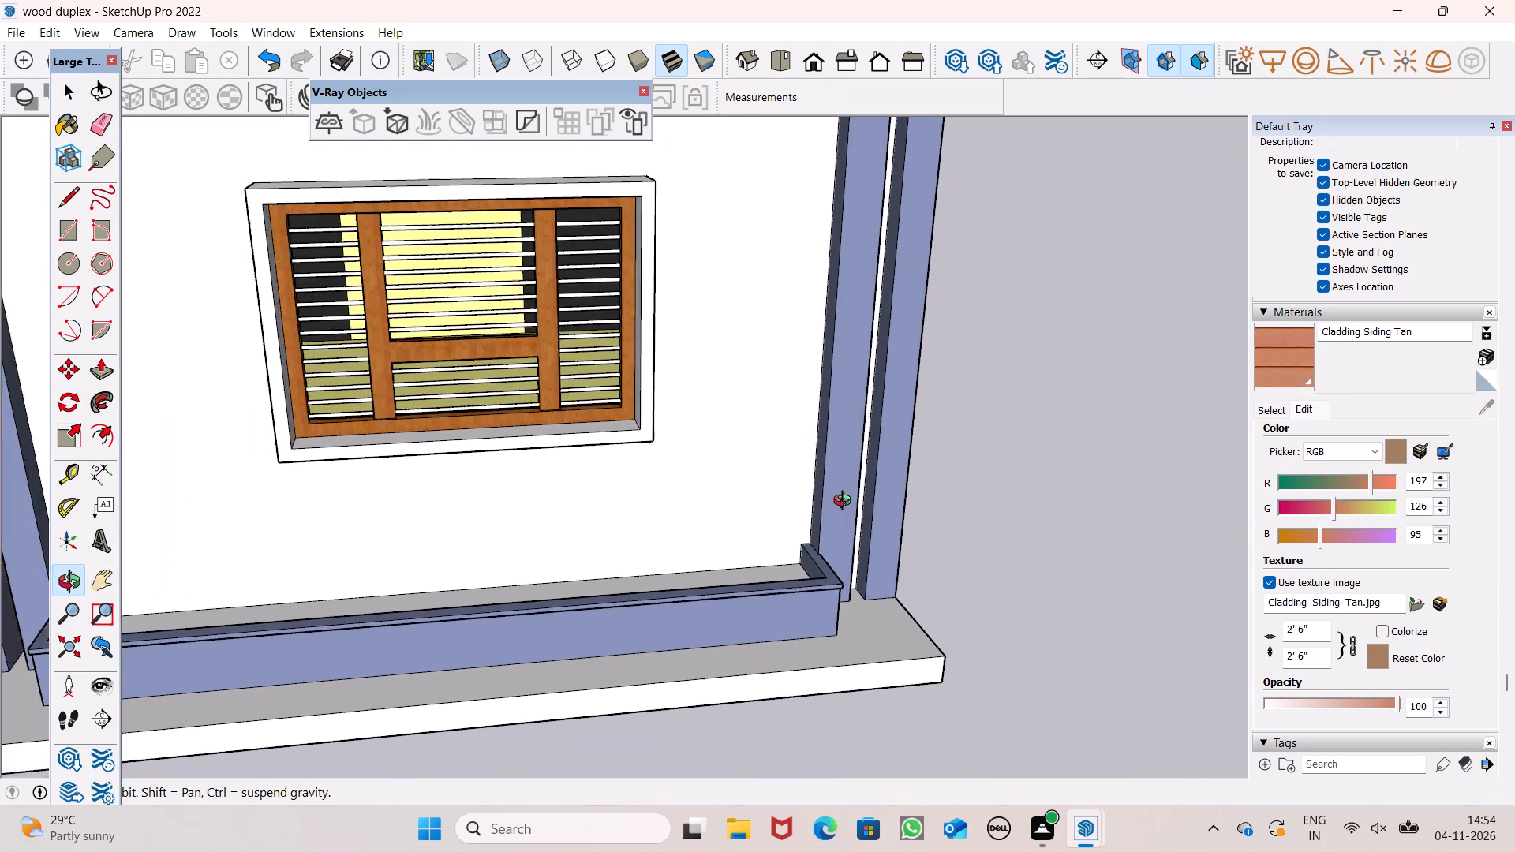
scroll(846, 503, "down", 1)
left_click_drag(844, 508, 833, 566, "shift")
left_click_drag(833, 566, 792, 537)
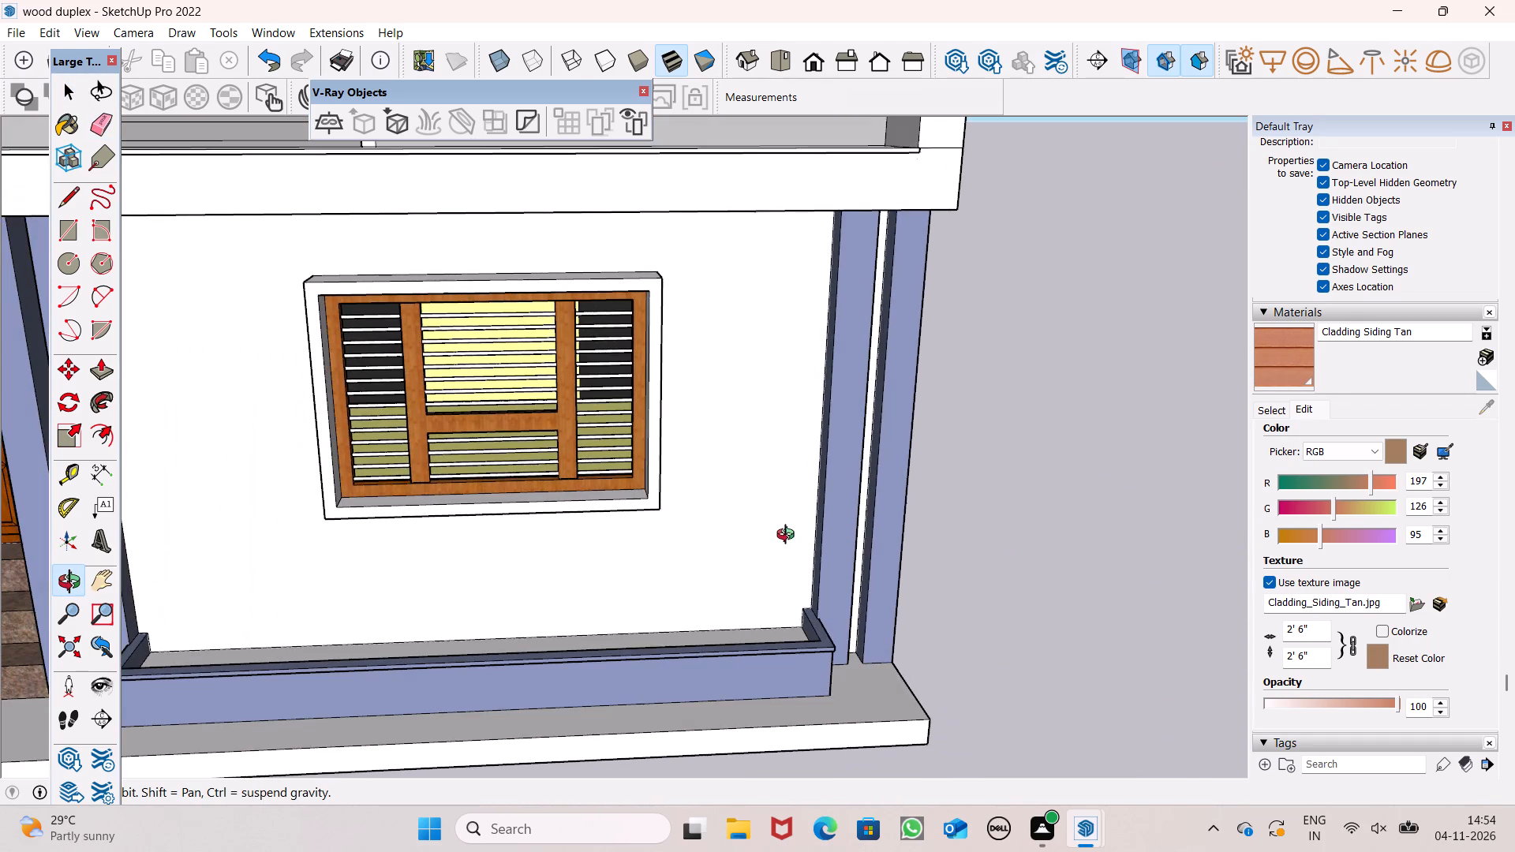
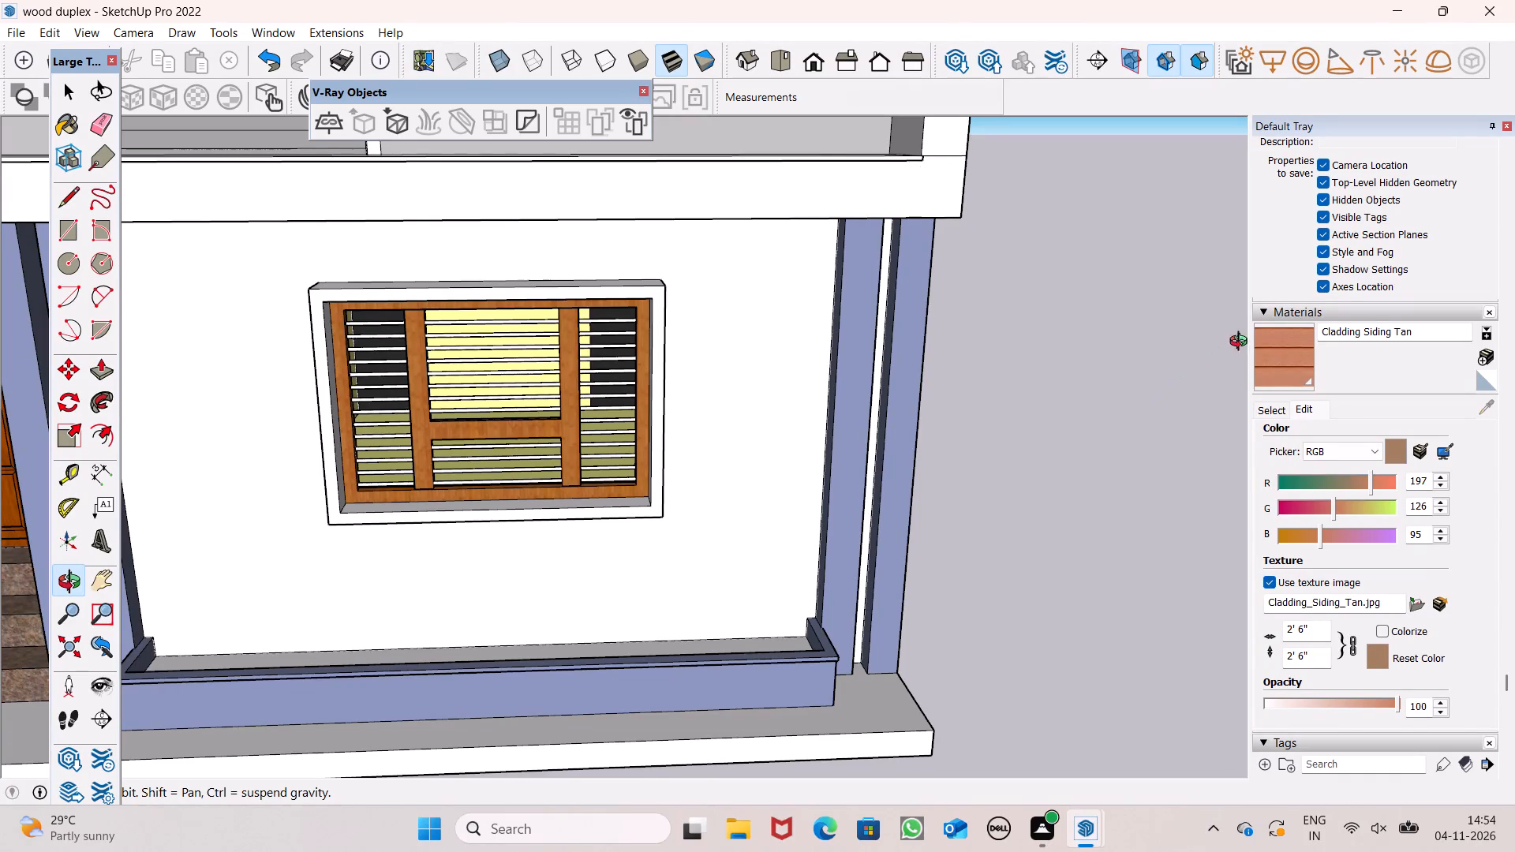
Paint the ground-floor porch's back wall and inner side wall with Wood Veneer 02 from the Wood collection.
left_click(1284, 413)
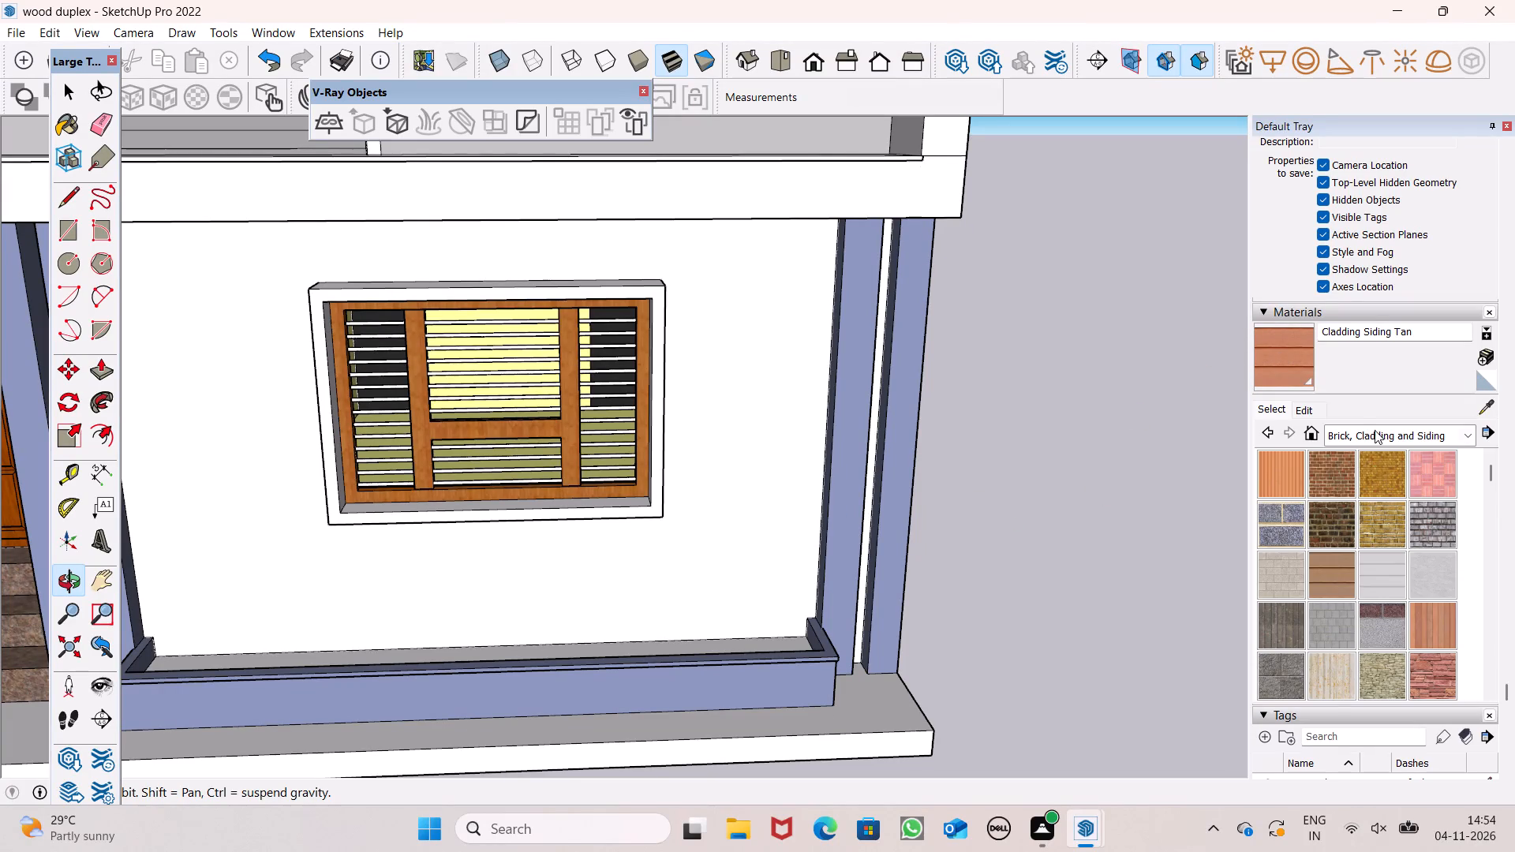
left_click(1375, 430)
left_click(1377, 473)
scroll(1289, 308, "down", 1)
scroll(1289, 308, "up", 1)
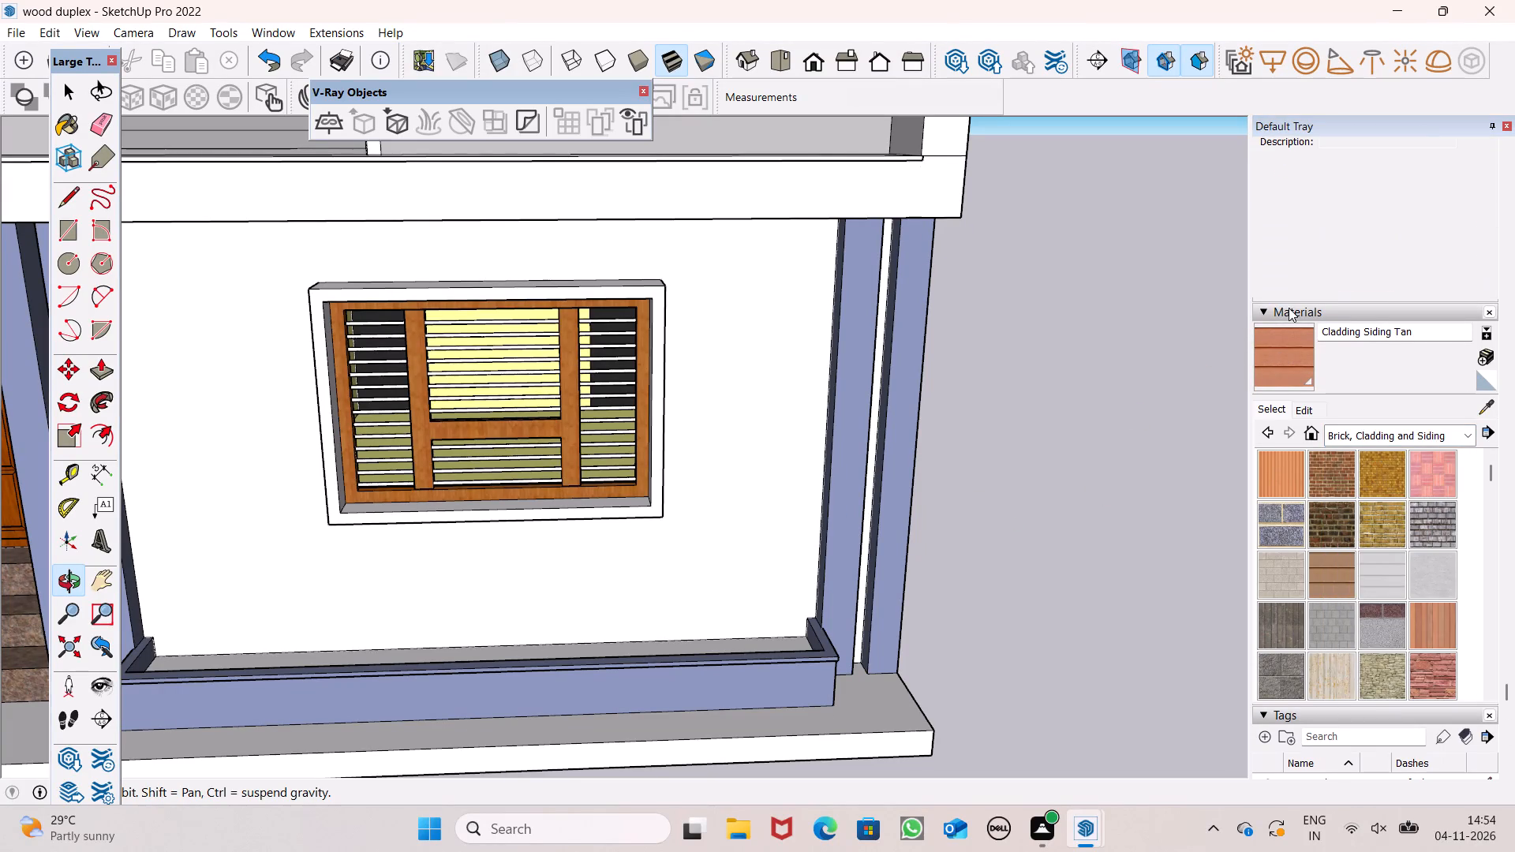
scroll(1290, 317, "down", 3)
scroll(1338, 409, "down", 1)
scroll(1342, 376, "up", 4)
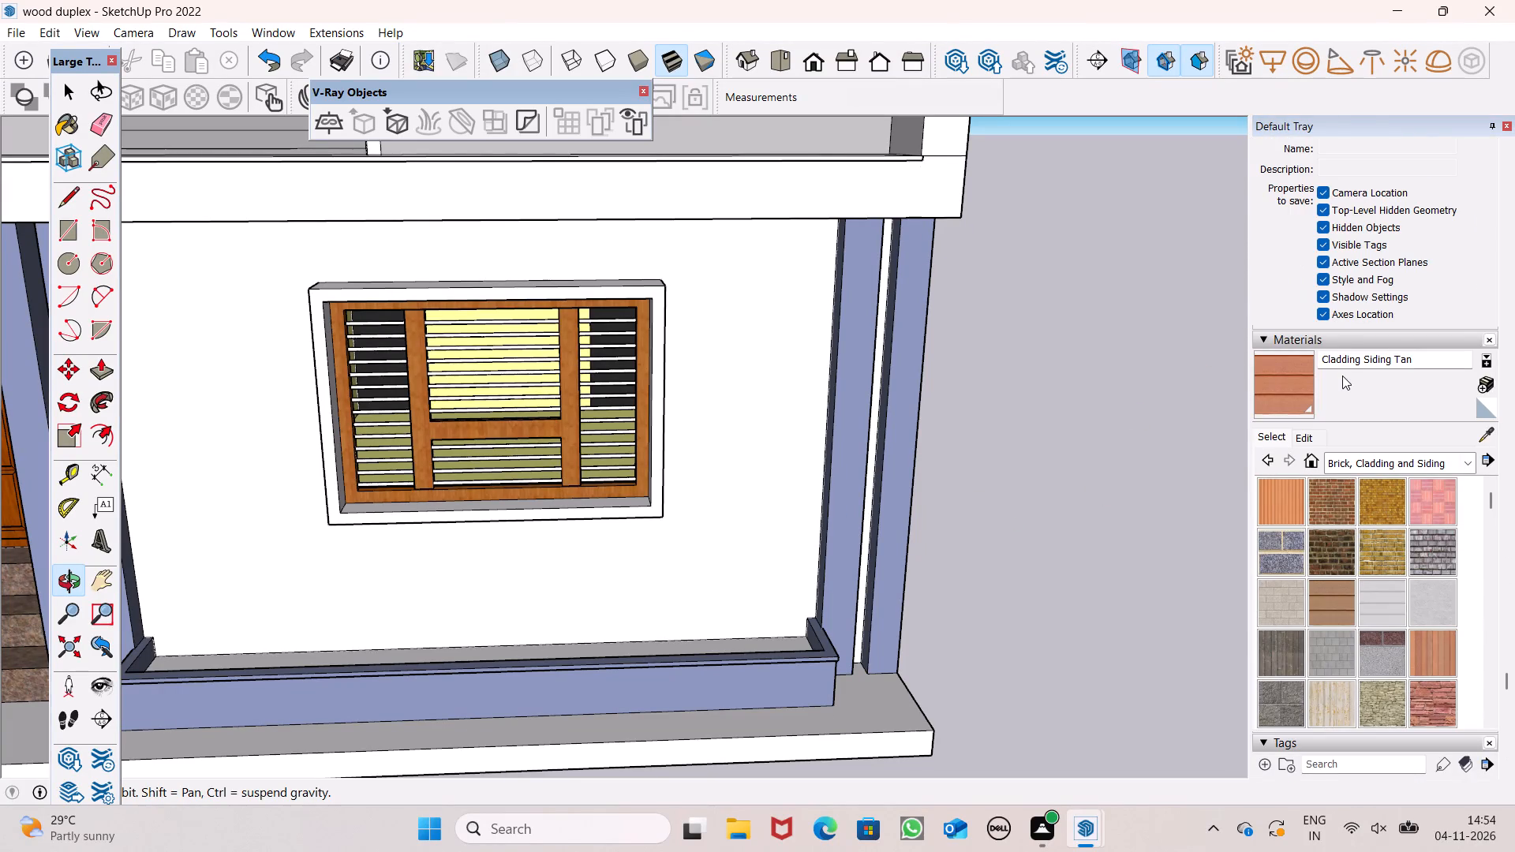
left_click(1329, 468)
left_click(1345, 713)
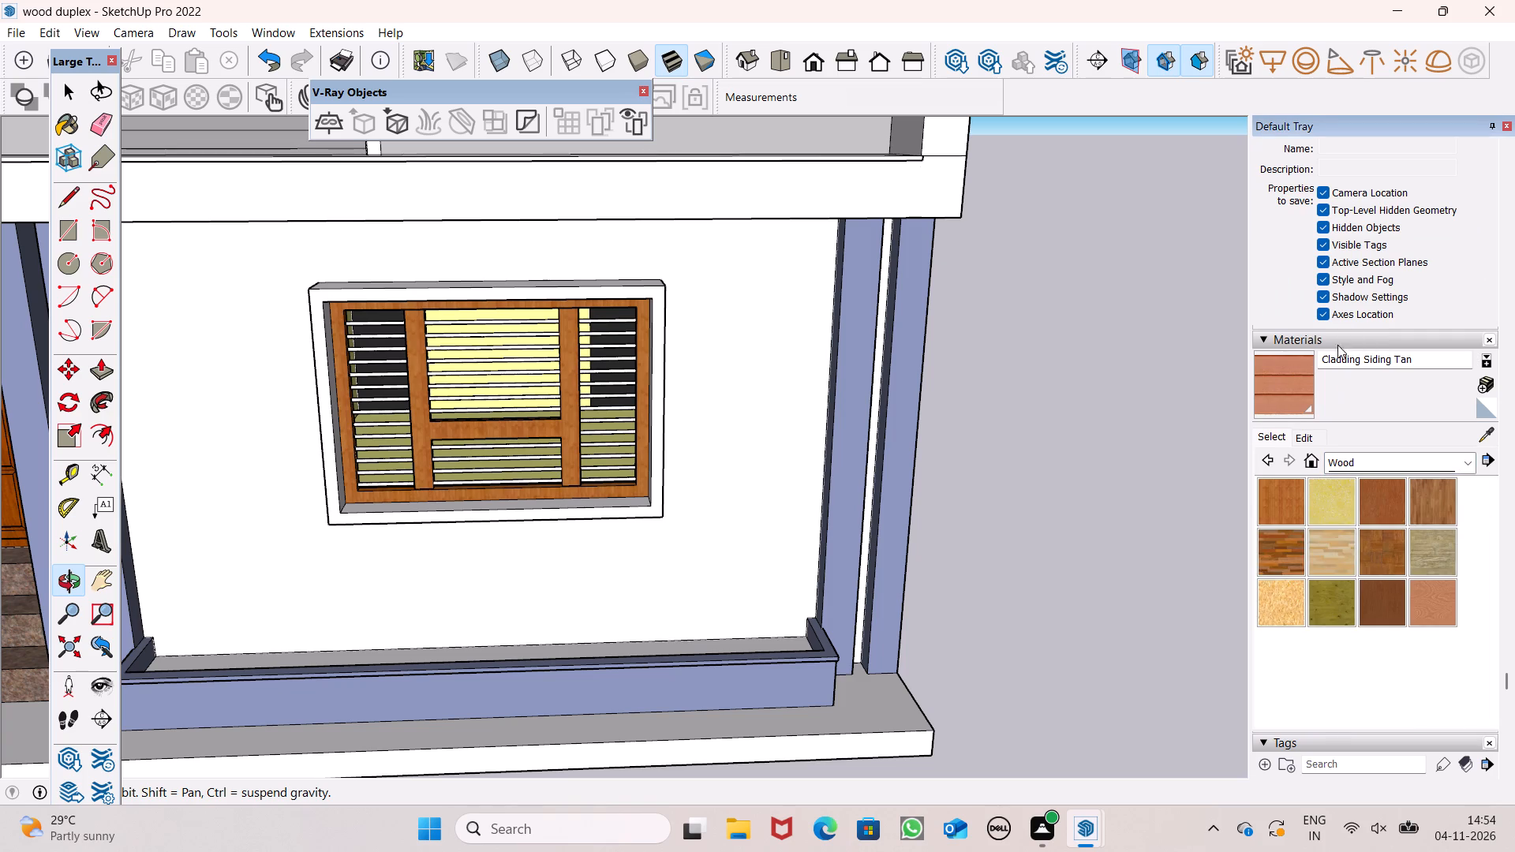
scroll(1337, 323, "down", 2)
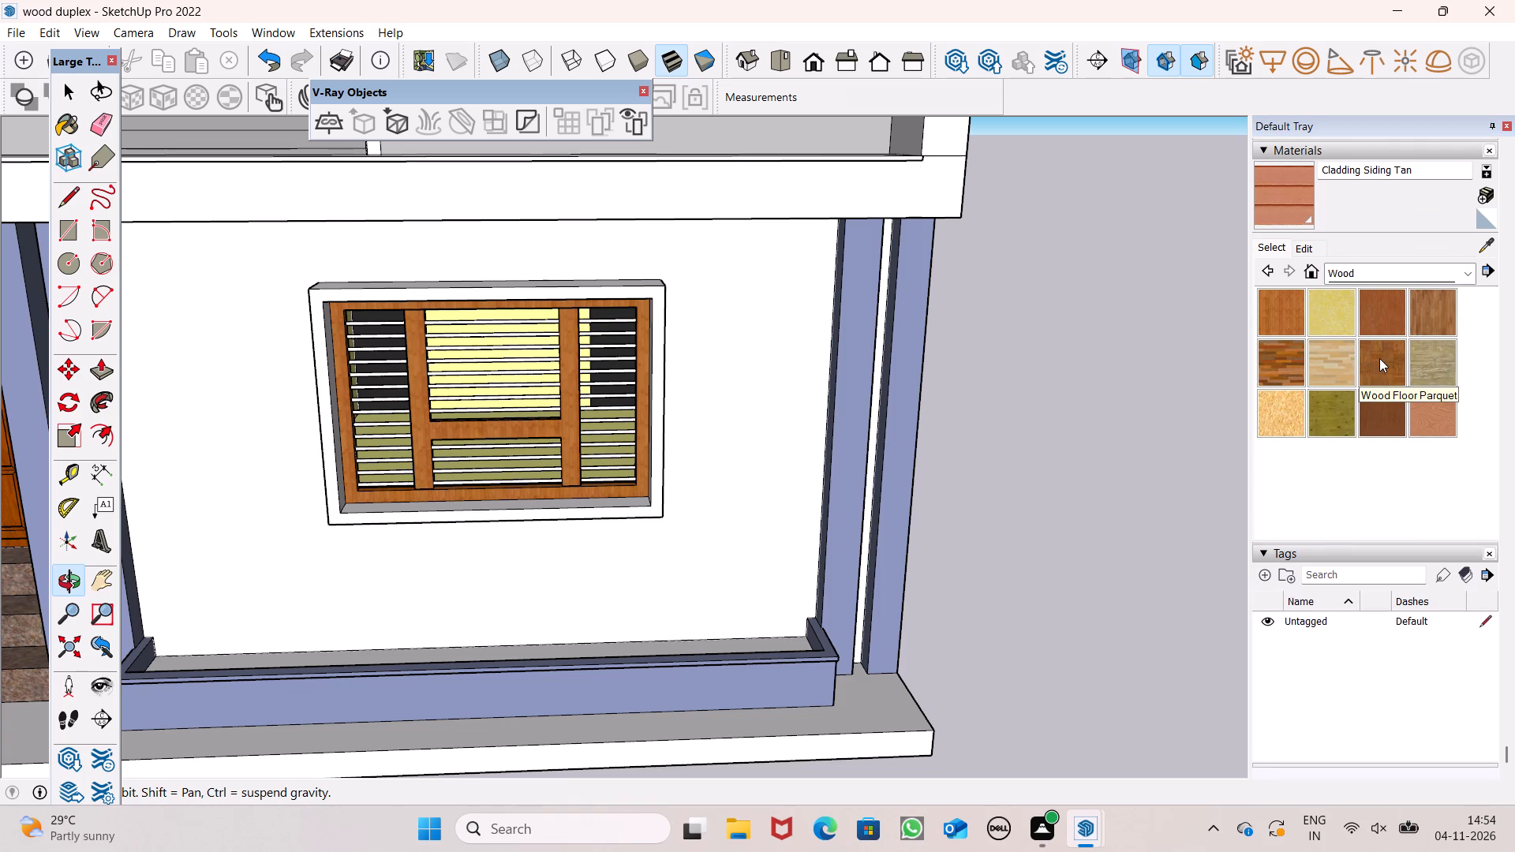
left_click(1423, 414)
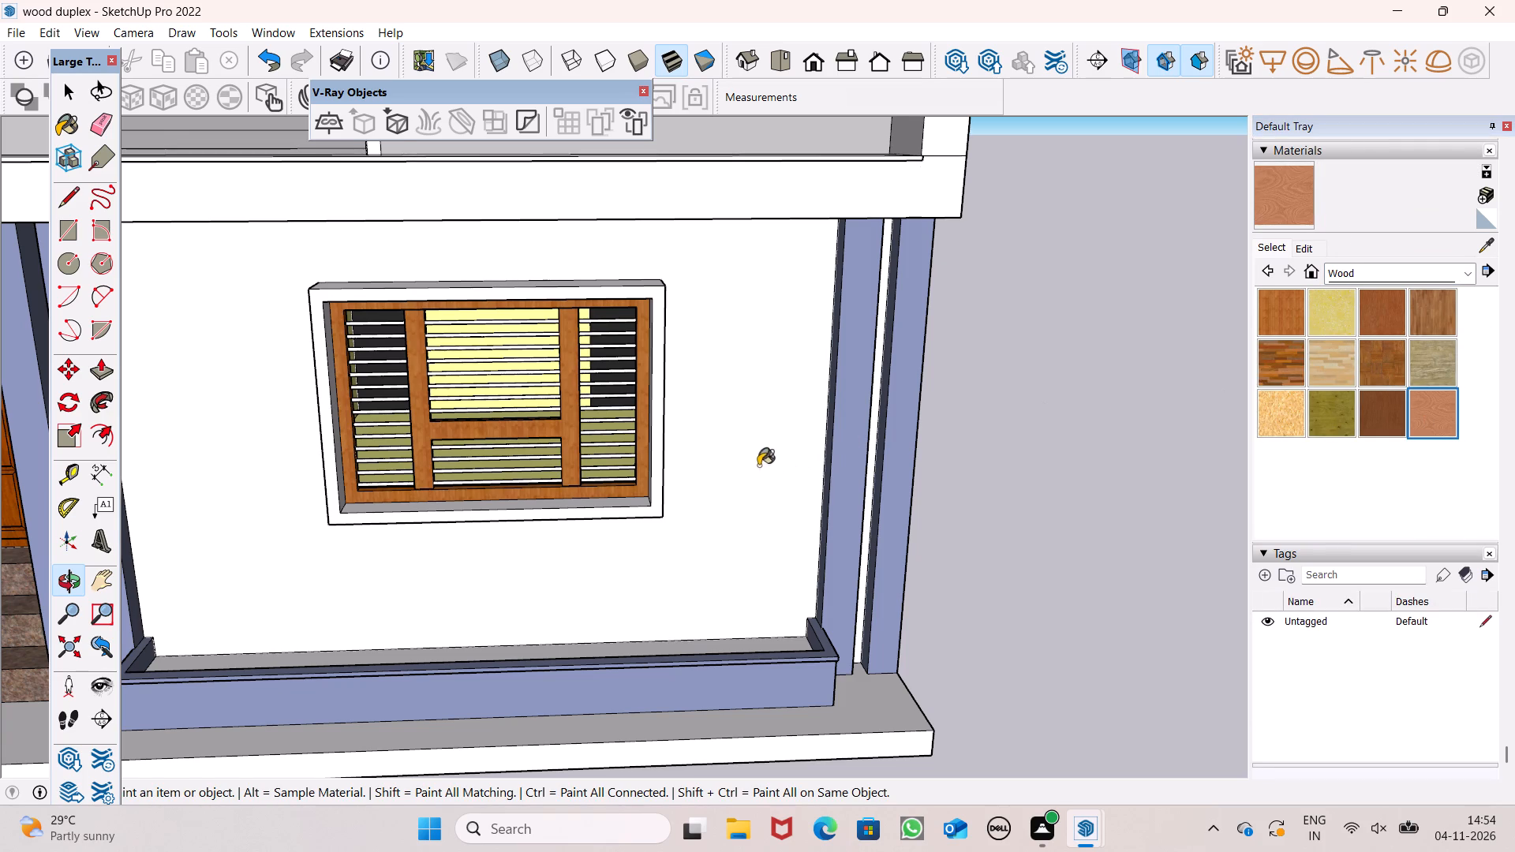
scroll(791, 403, "down", 14)
scroll(686, 473, "up", 5)
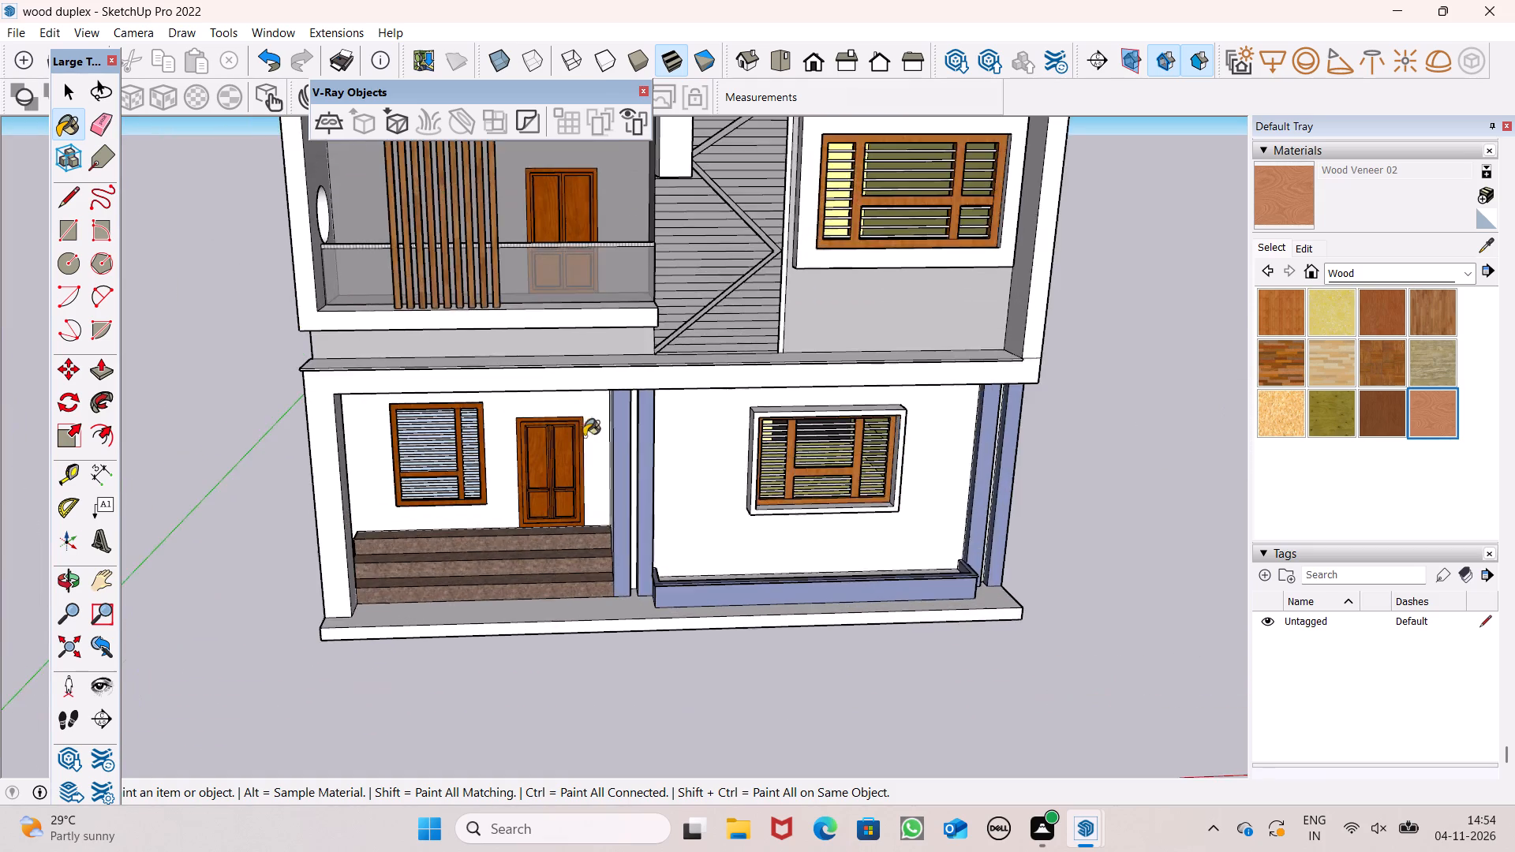
scroll(584, 436, "up", 3)
scroll(506, 404, "up", 6)
left_click(499, 390)
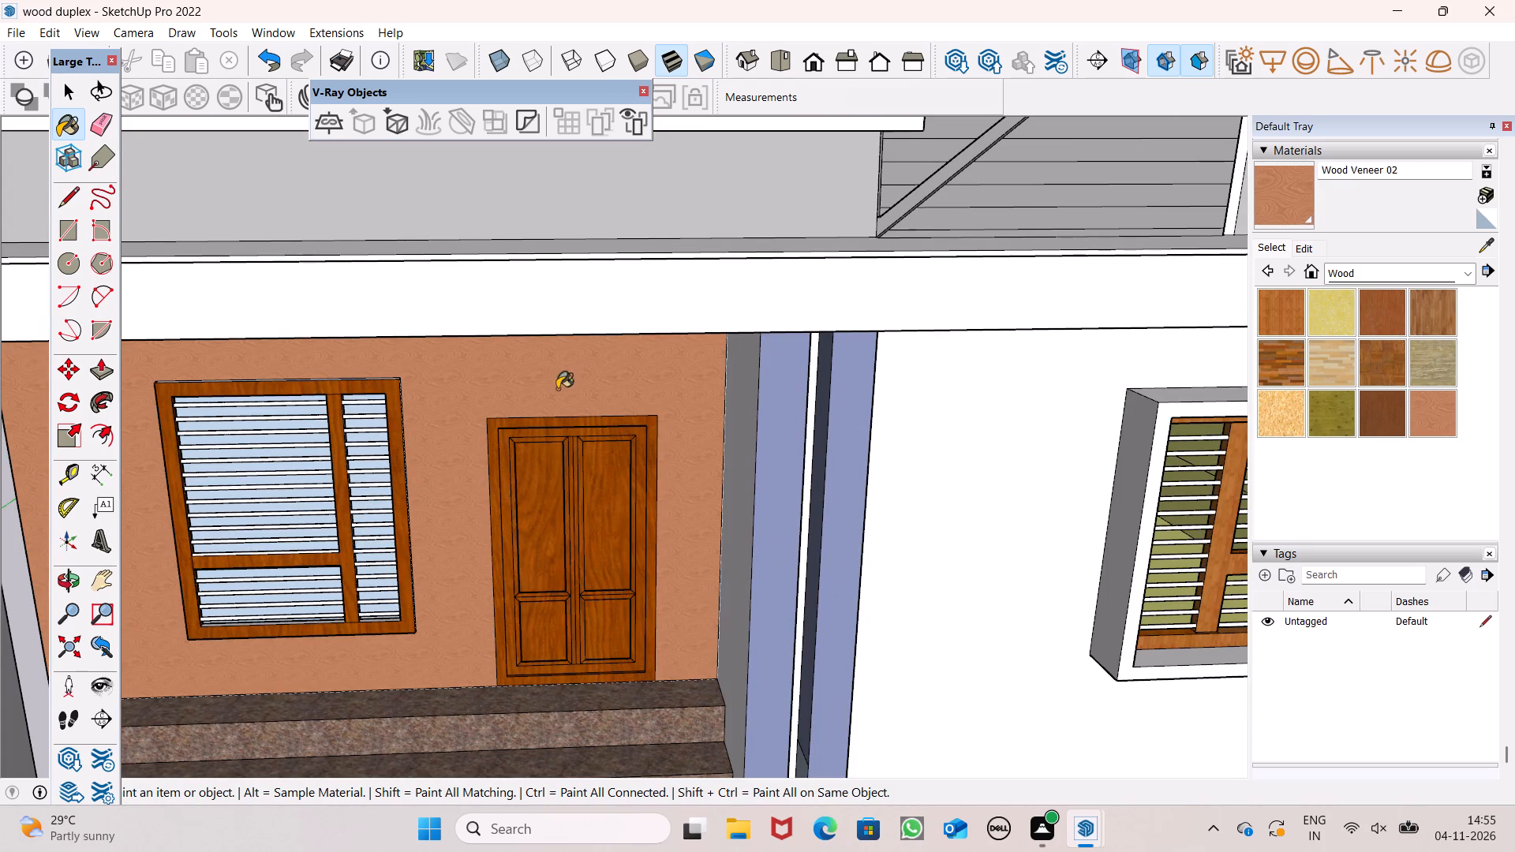
scroll(557, 402, "down", 4)
scroll(638, 483, "up", 7)
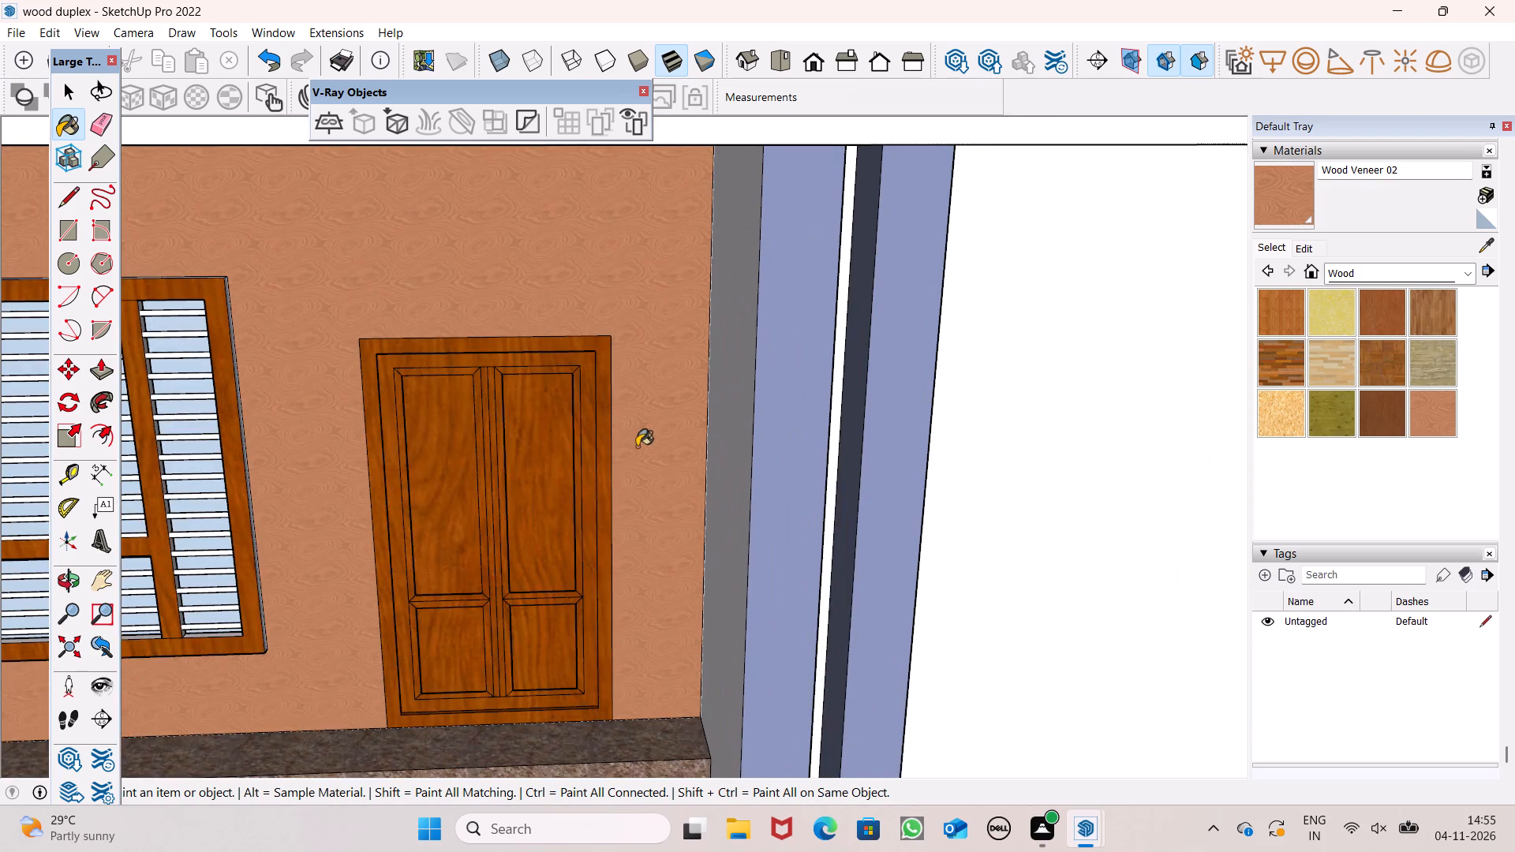
scroll(637, 447, "up", 4)
left_click(782, 419)
Paint the ground-floor window wall and the wall strips between both pairs of columns with Wood Veneer 02.
scroll(609, 390, "down", 12)
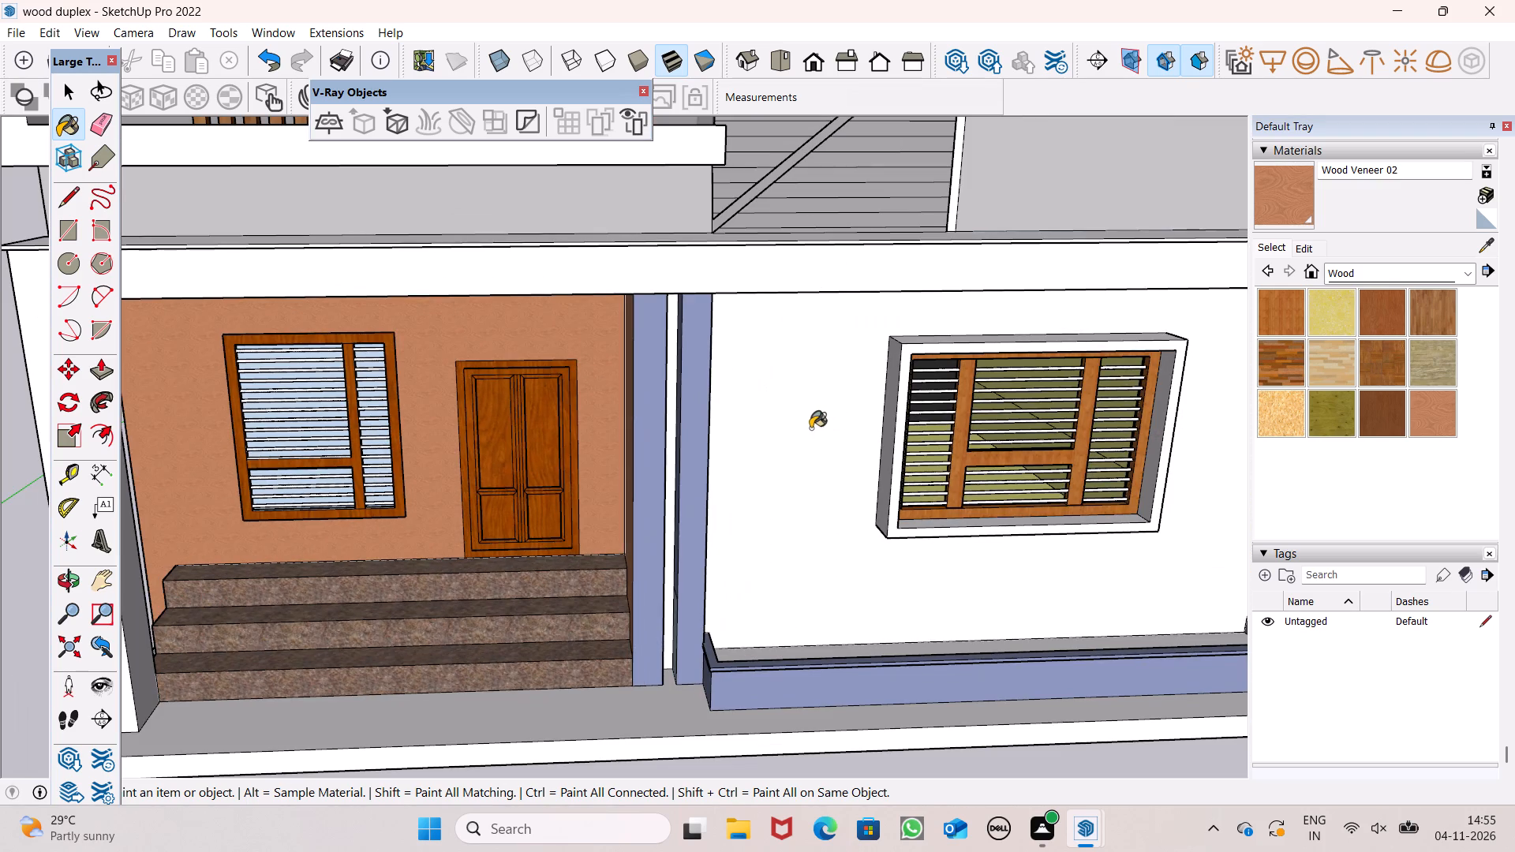
left_click(810, 428)
scroll(684, 428, "up", 10)
left_click(660, 387)
scroll(499, 388, "down", 8)
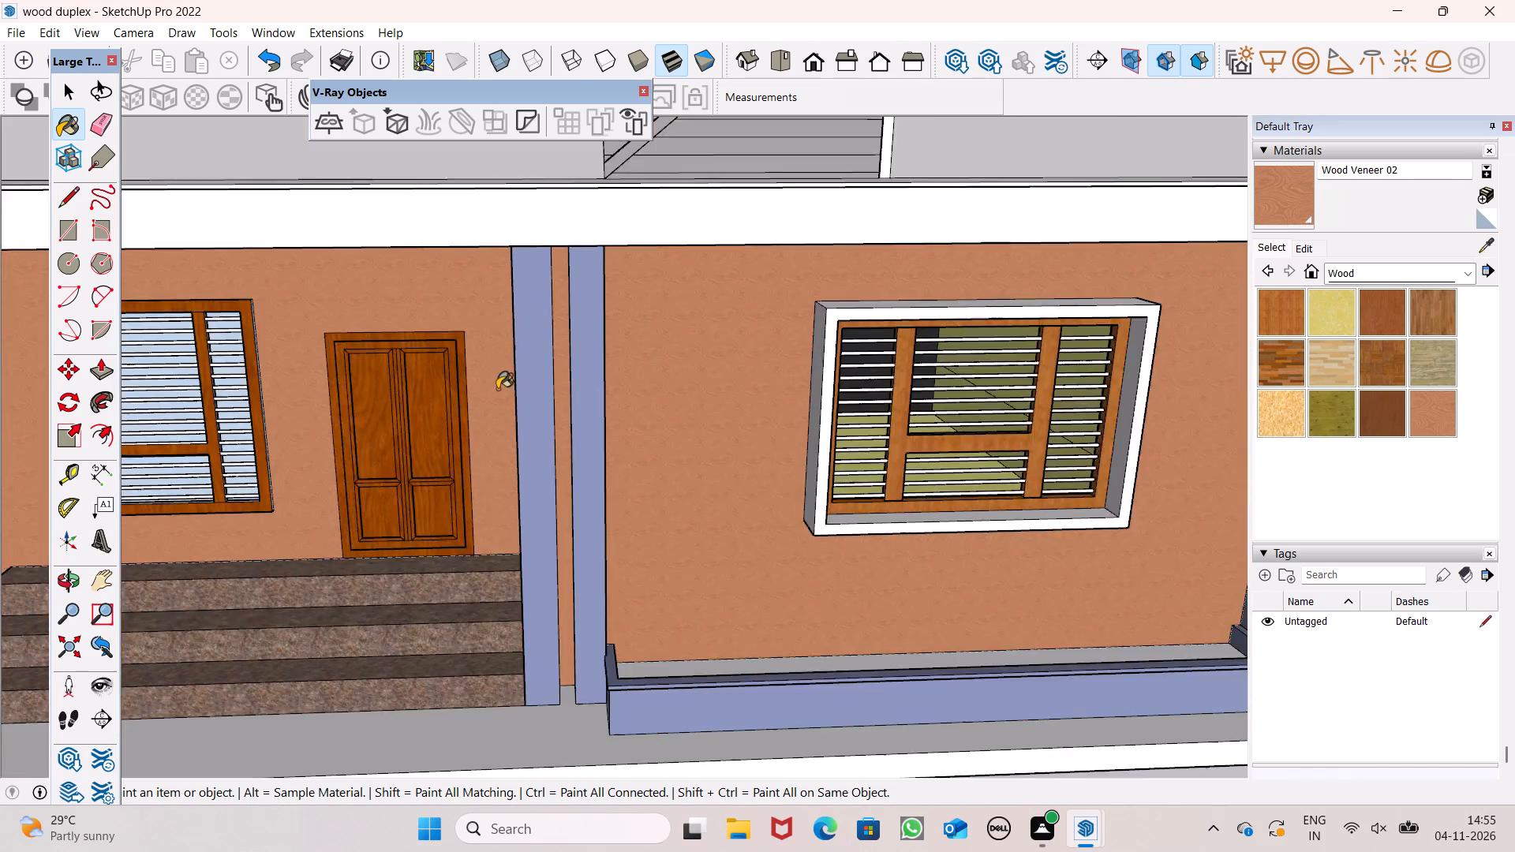
scroll(497, 389, "down", 5)
scroll(476, 379, "up", 1)
scroll(461, 374, "down", 5)
scroll(469, 384, "up", 1)
scroll(947, 483, "up", 4)
scroll(856, 454, "up", 4)
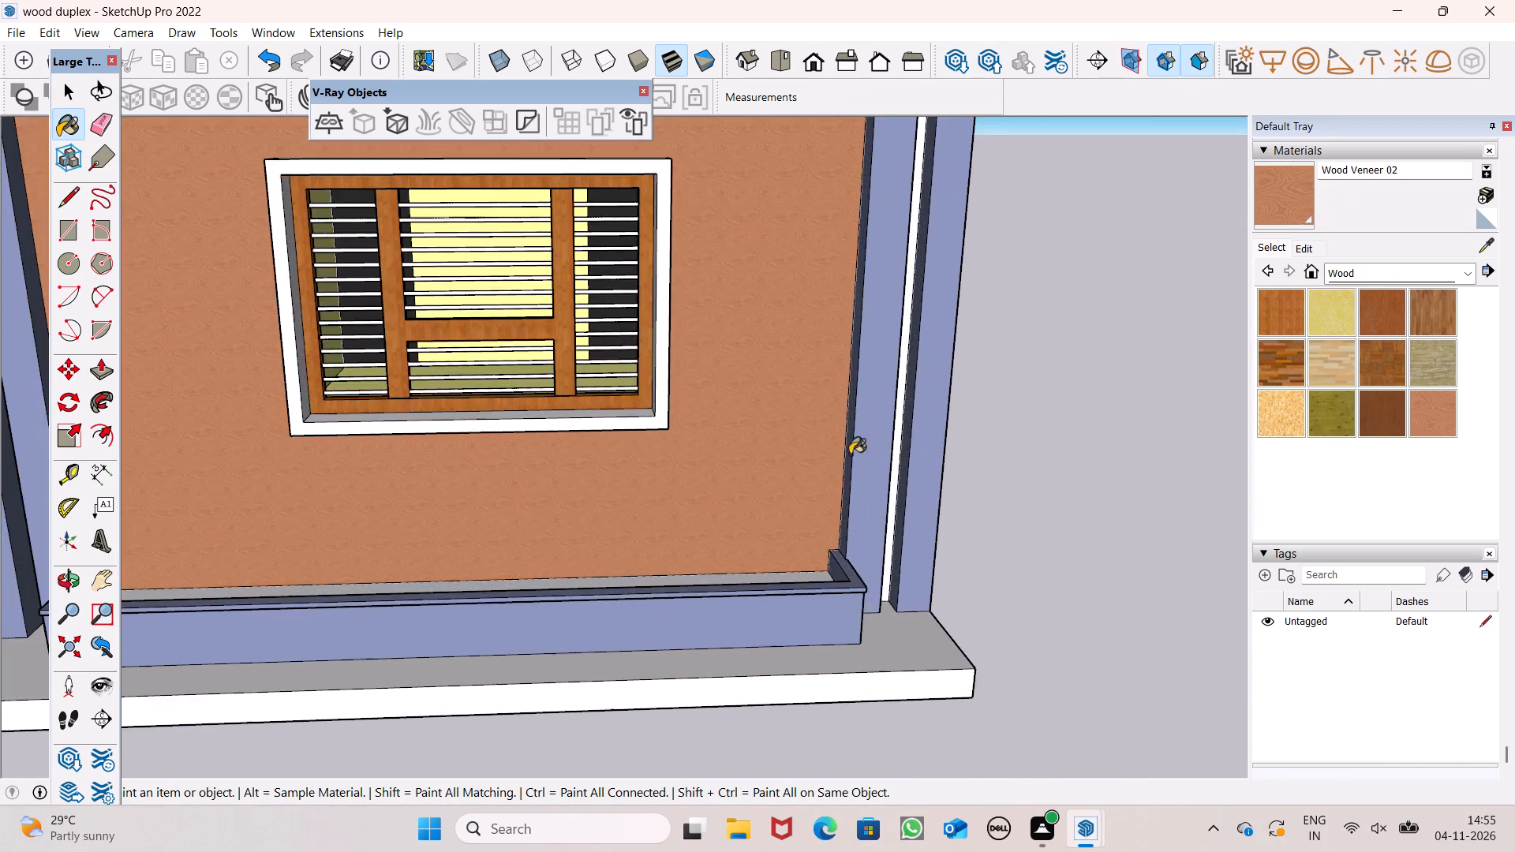
scroll(916, 454, "up", 6)
left_click(883, 420)
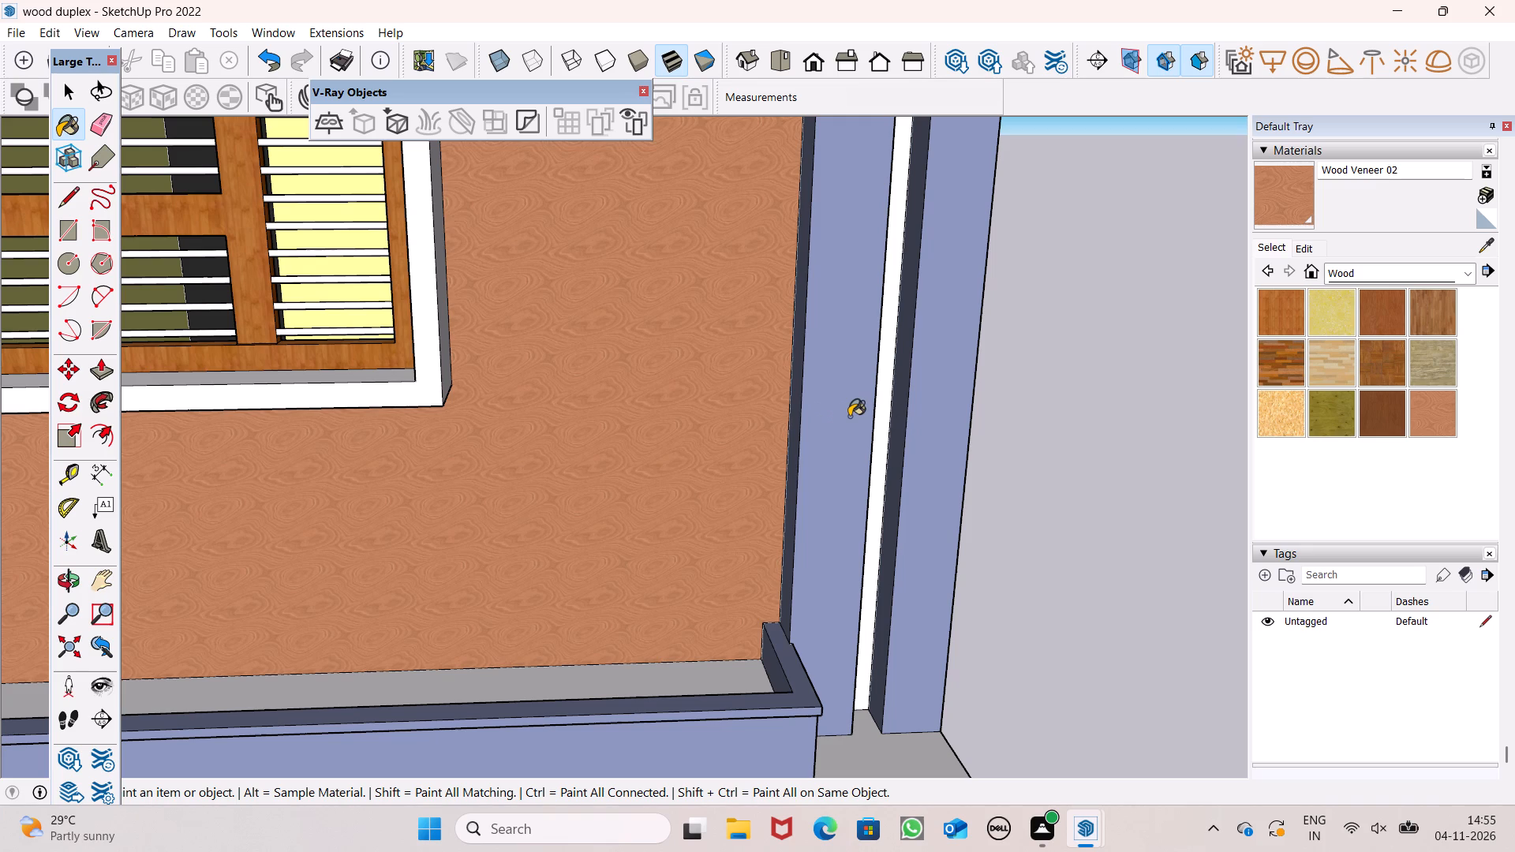
Erase the stray horizontal and vertical edges on the building's side wall above the porch's side opening.
key("o")
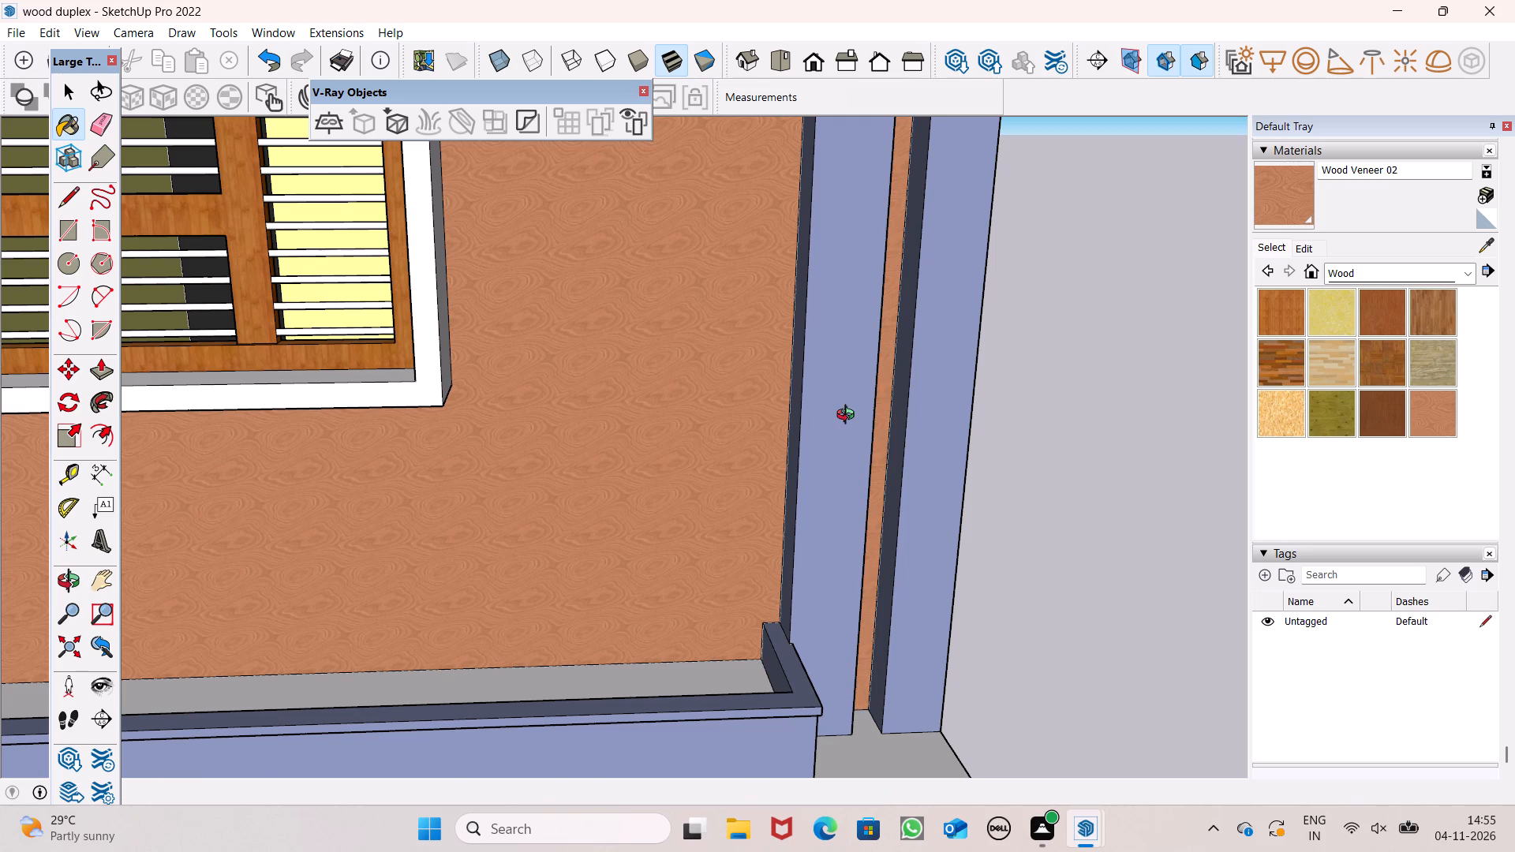
scroll(848, 439, "down", 13)
left_click_drag(859, 603, 814, 516)
scroll(814, 551, "down", 2)
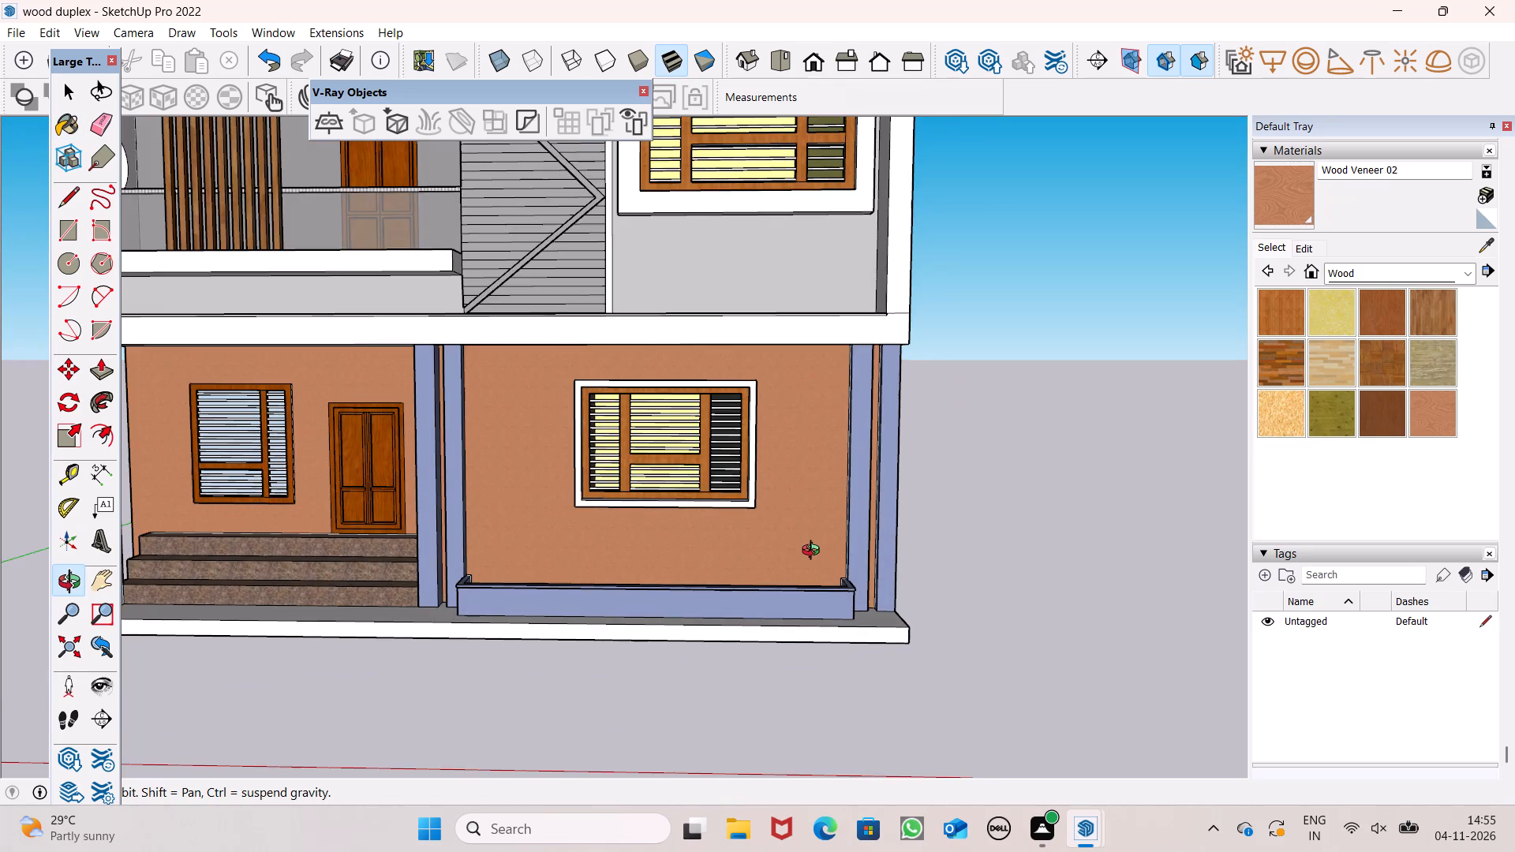
scroll(688, 485, "down", 5)
left_click_drag(716, 540, 765, 599)
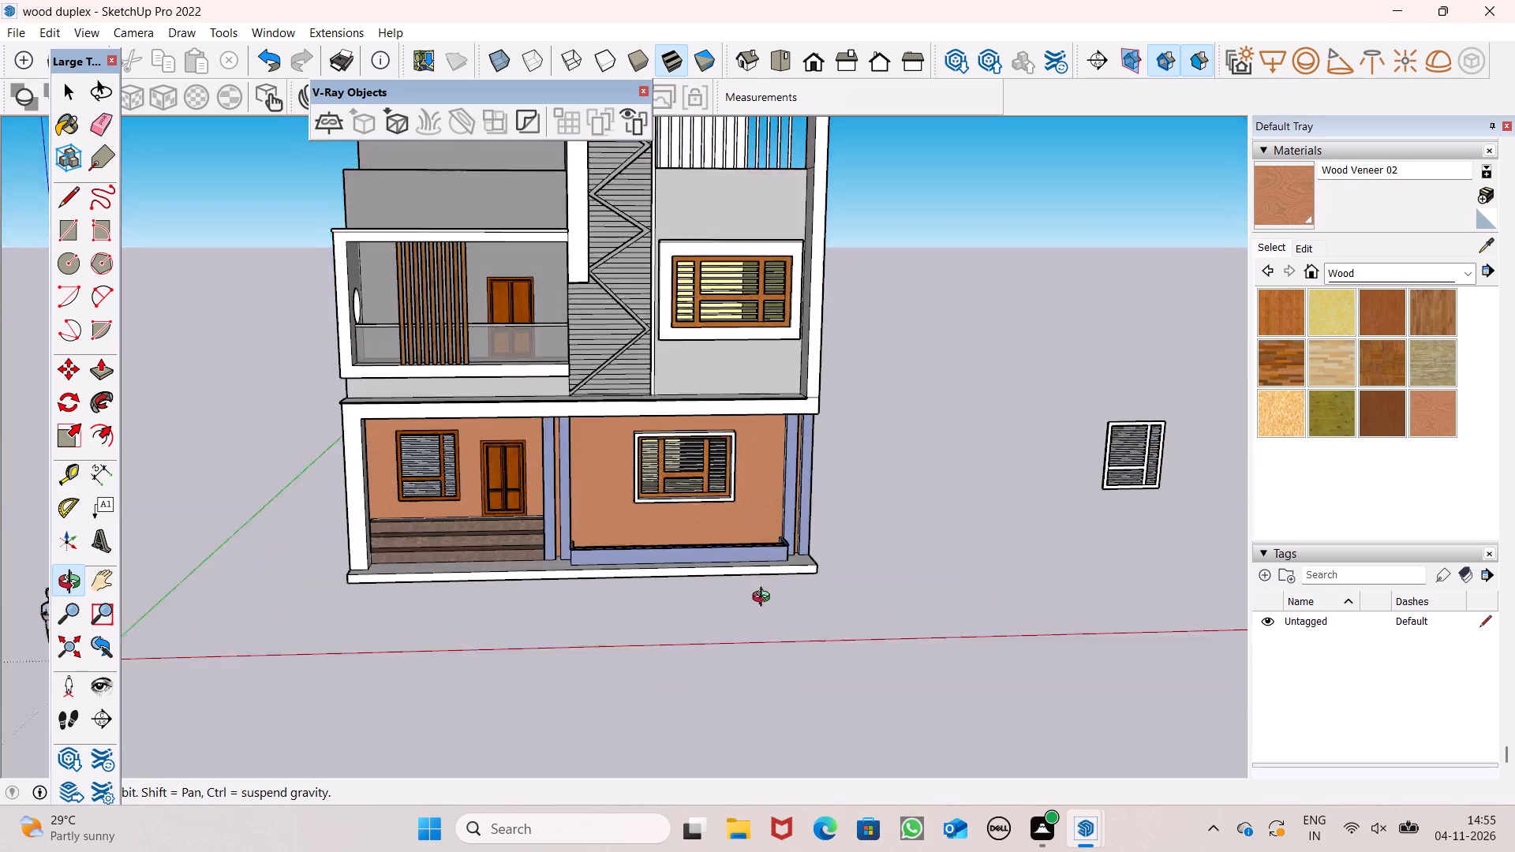
left_click_drag(765, 599, 795, 719)
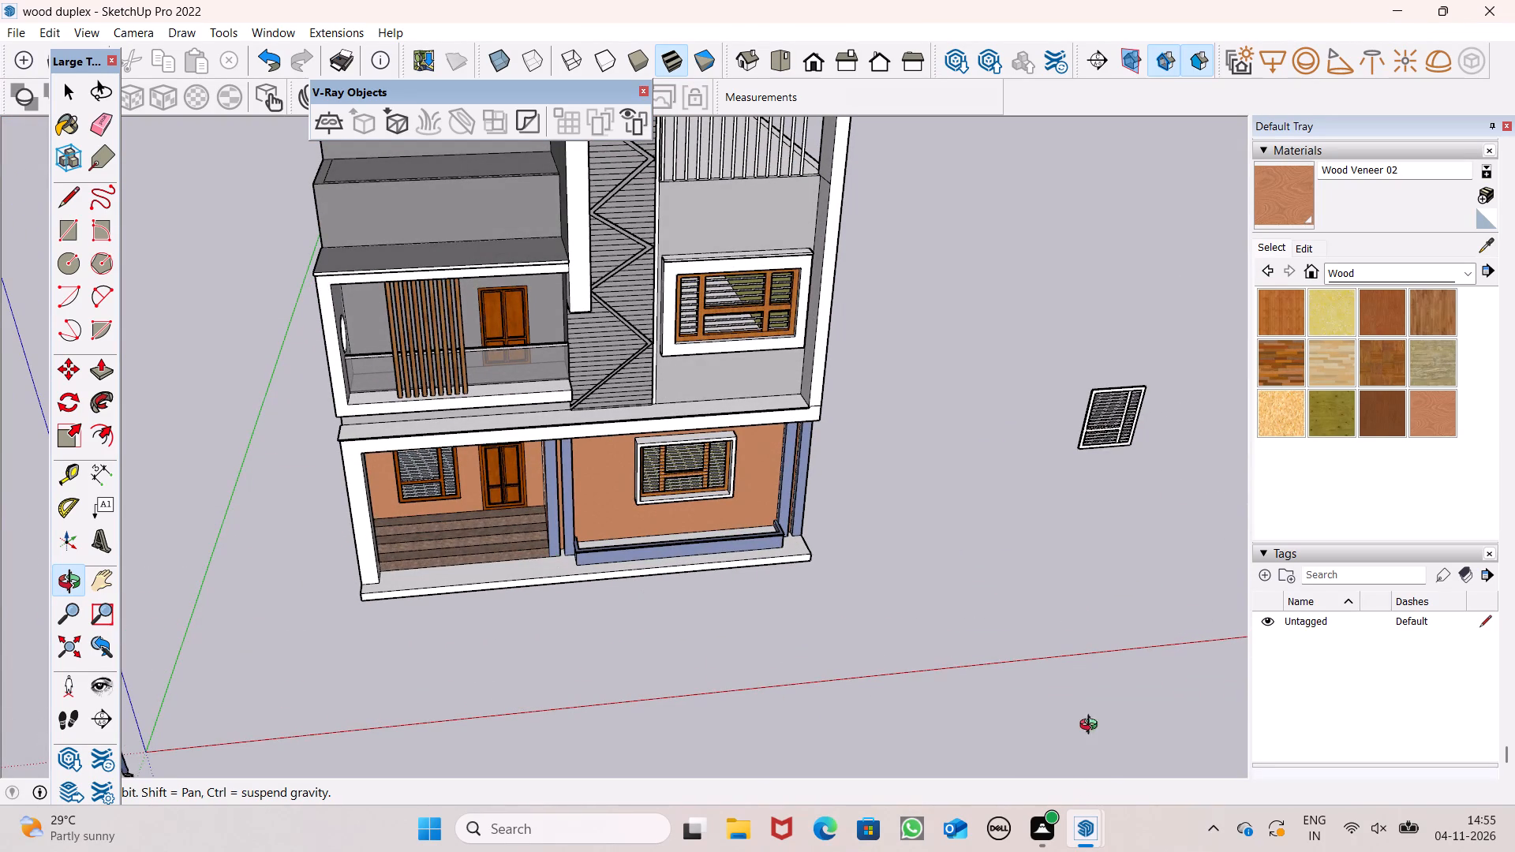
left_click_drag(348, 572, 921, 521)
scroll(561, 570, "down", 5)
scroll(531, 547, "up", 10)
left_click_drag(577, 585, 583, 513)
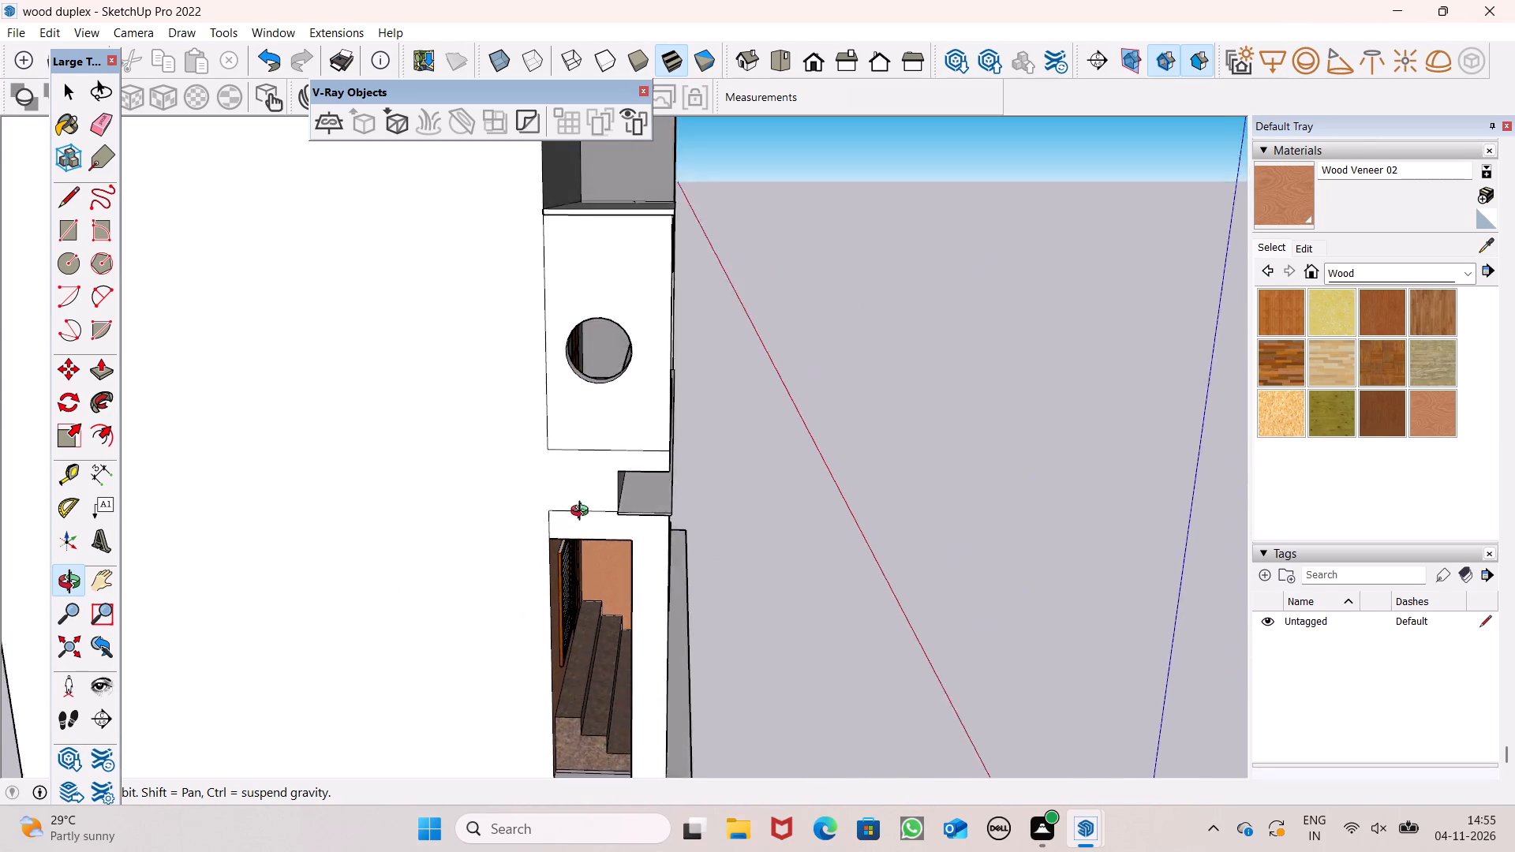
left_click_drag(583, 513, 584, 503)
scroll(583, 503, "up", 13)
key("e")
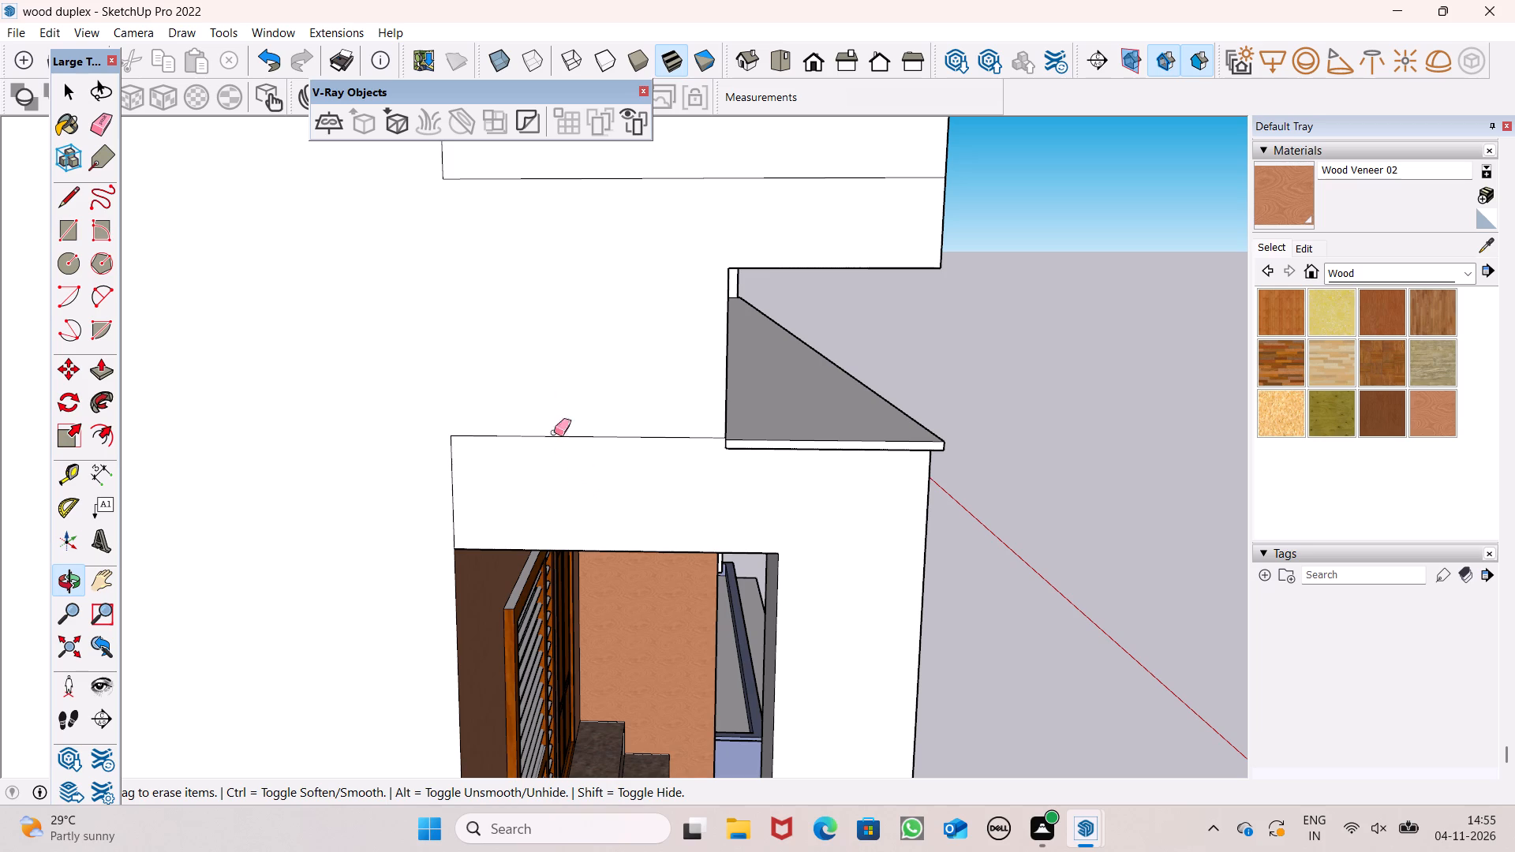
left_click_drag(519, 382, 447, 506)
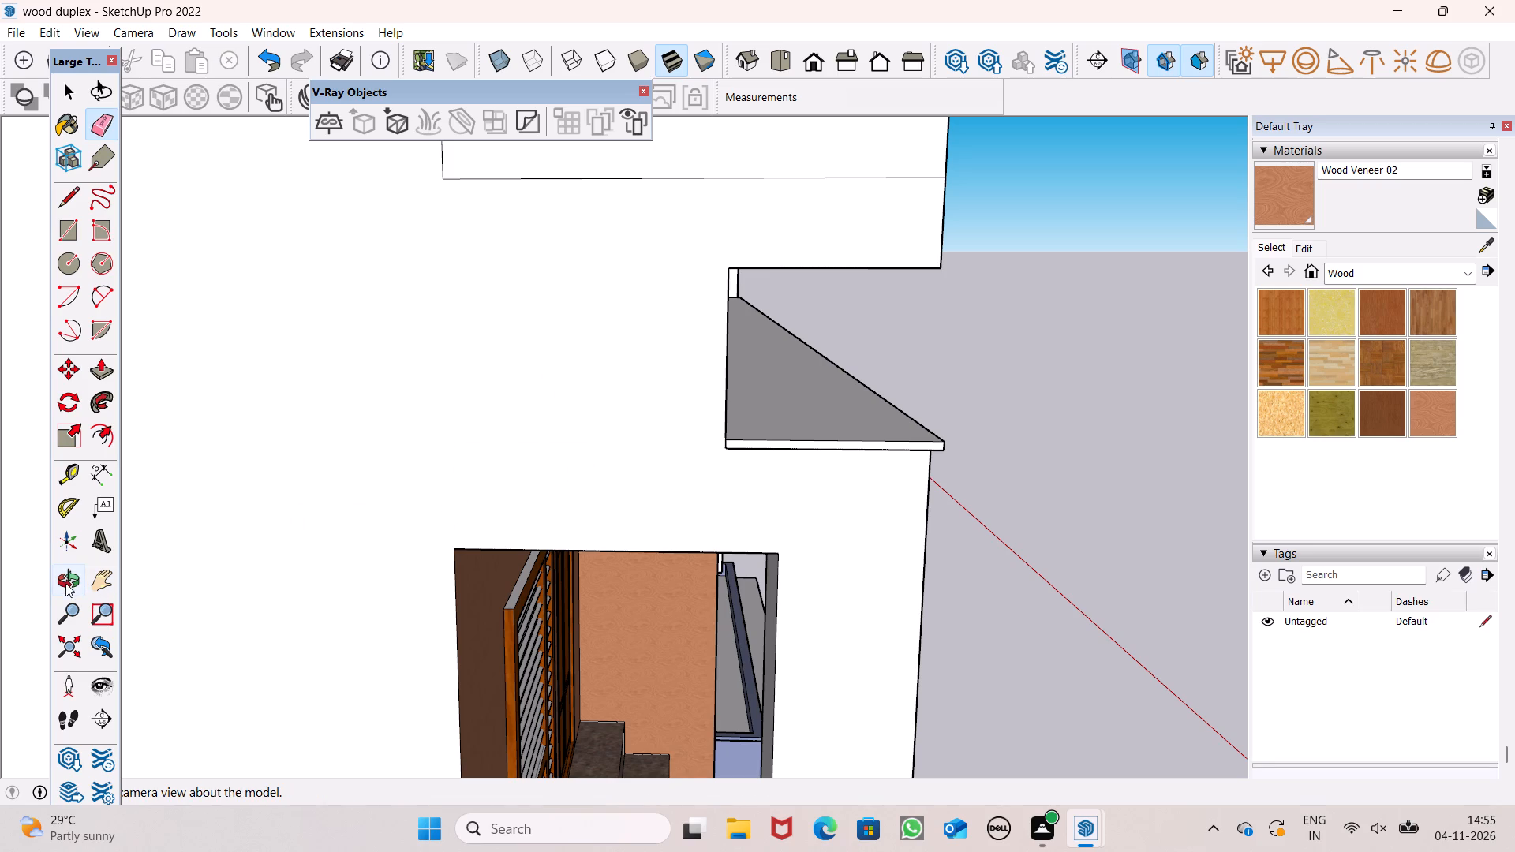
Paint the top faces of the porch window's frame with Wood Cherry Original.
left_click(64, 579)
left_click_drag(657, 560, 638, 551)
left_click(1379, 314)
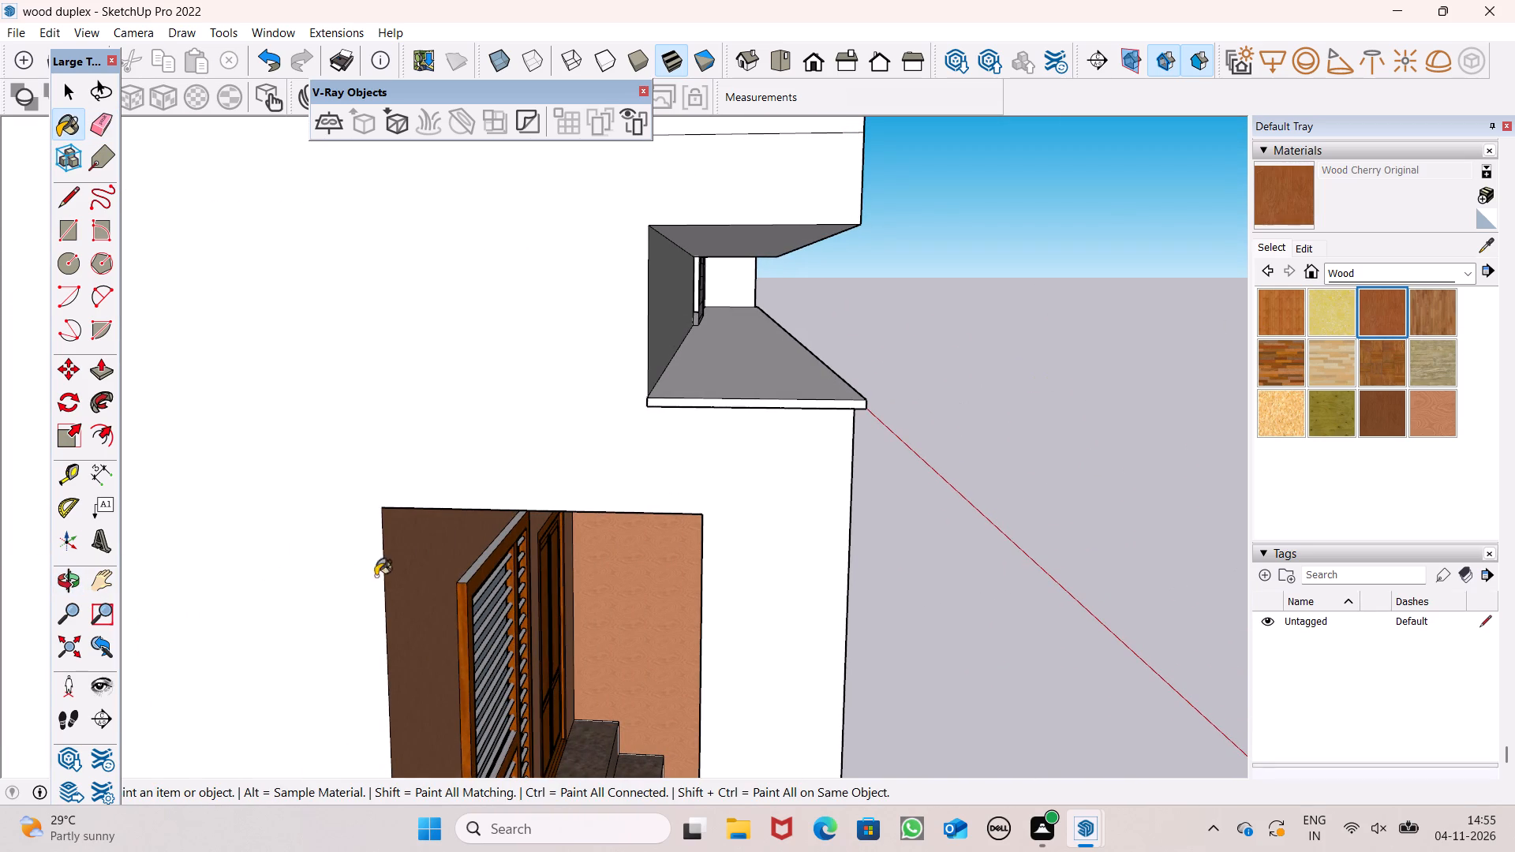
left_click(474, 564)
scroll(488, 550, "up", 5)
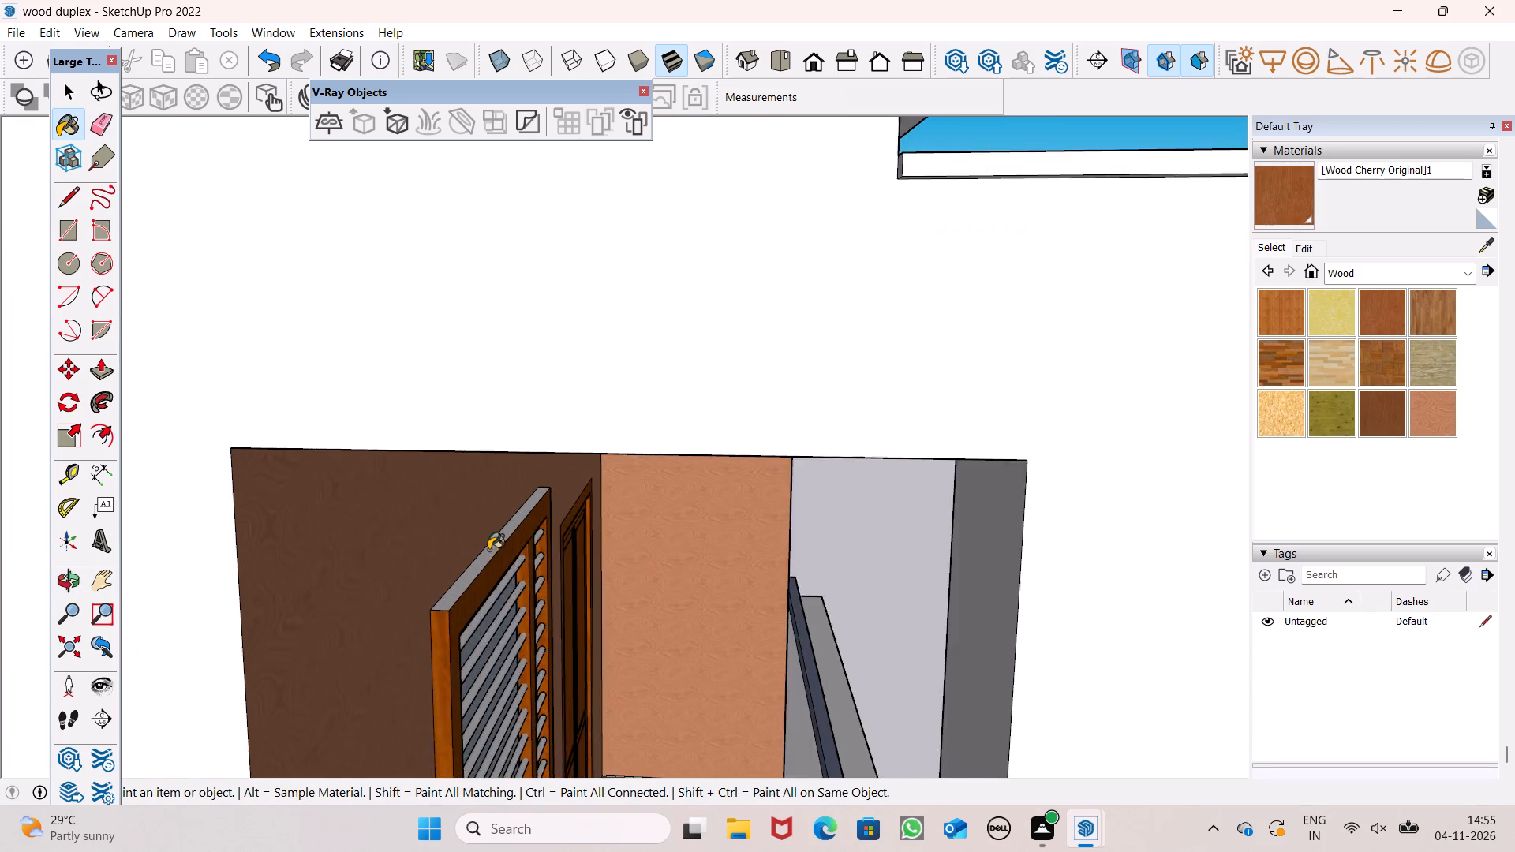
scroll(488, 550, "up", 4)
left_click(491, 550)
Examine the painted porch, window wall and upper floors of the front facade from several angles.
left_click(1438, 407)
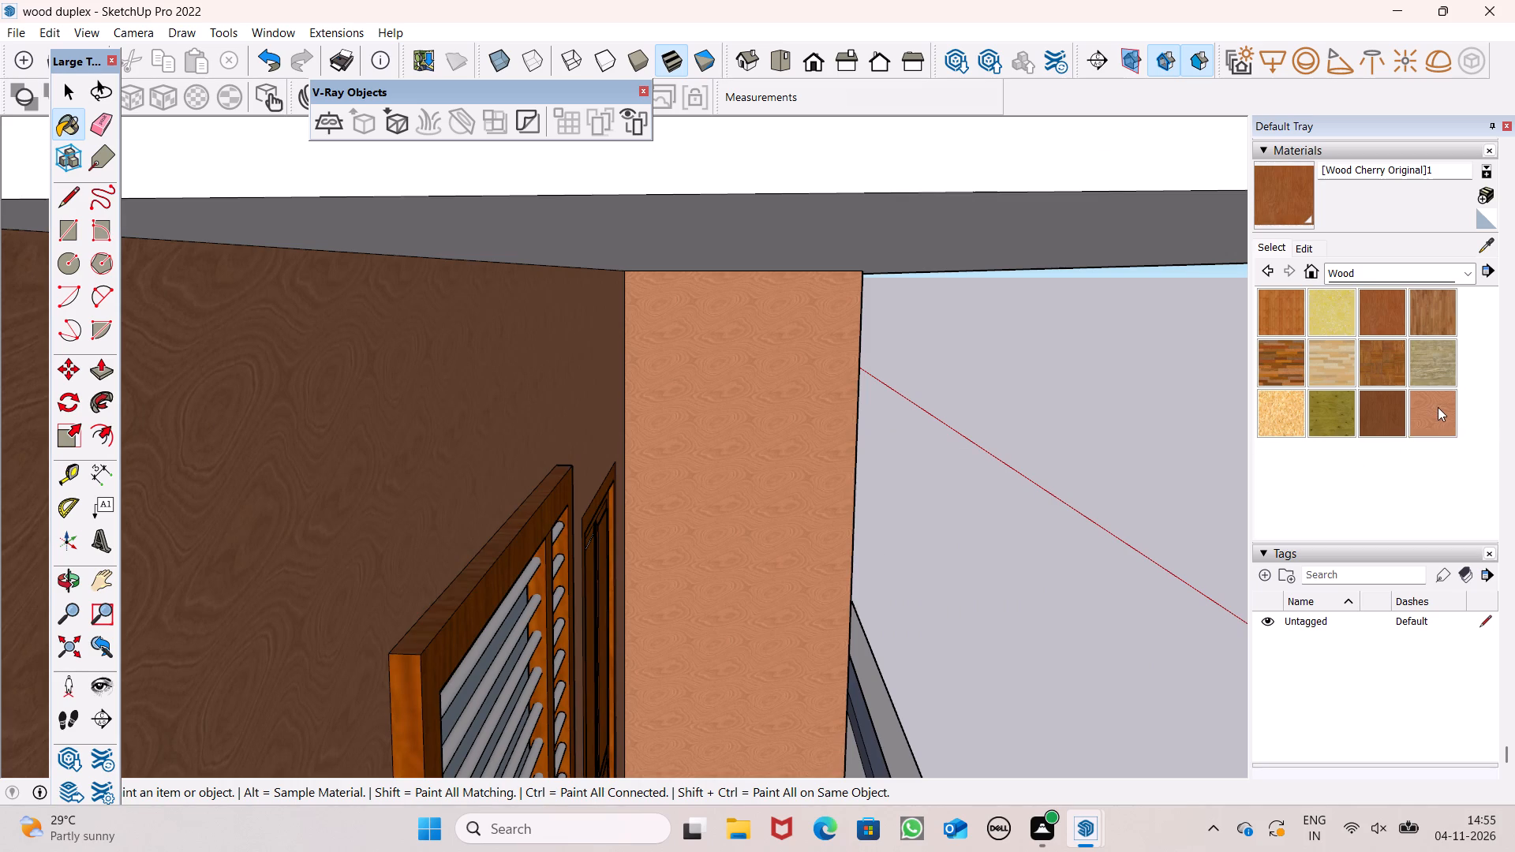
left_click(73, 585)
left_click_drag(695, 578, 648, 572)
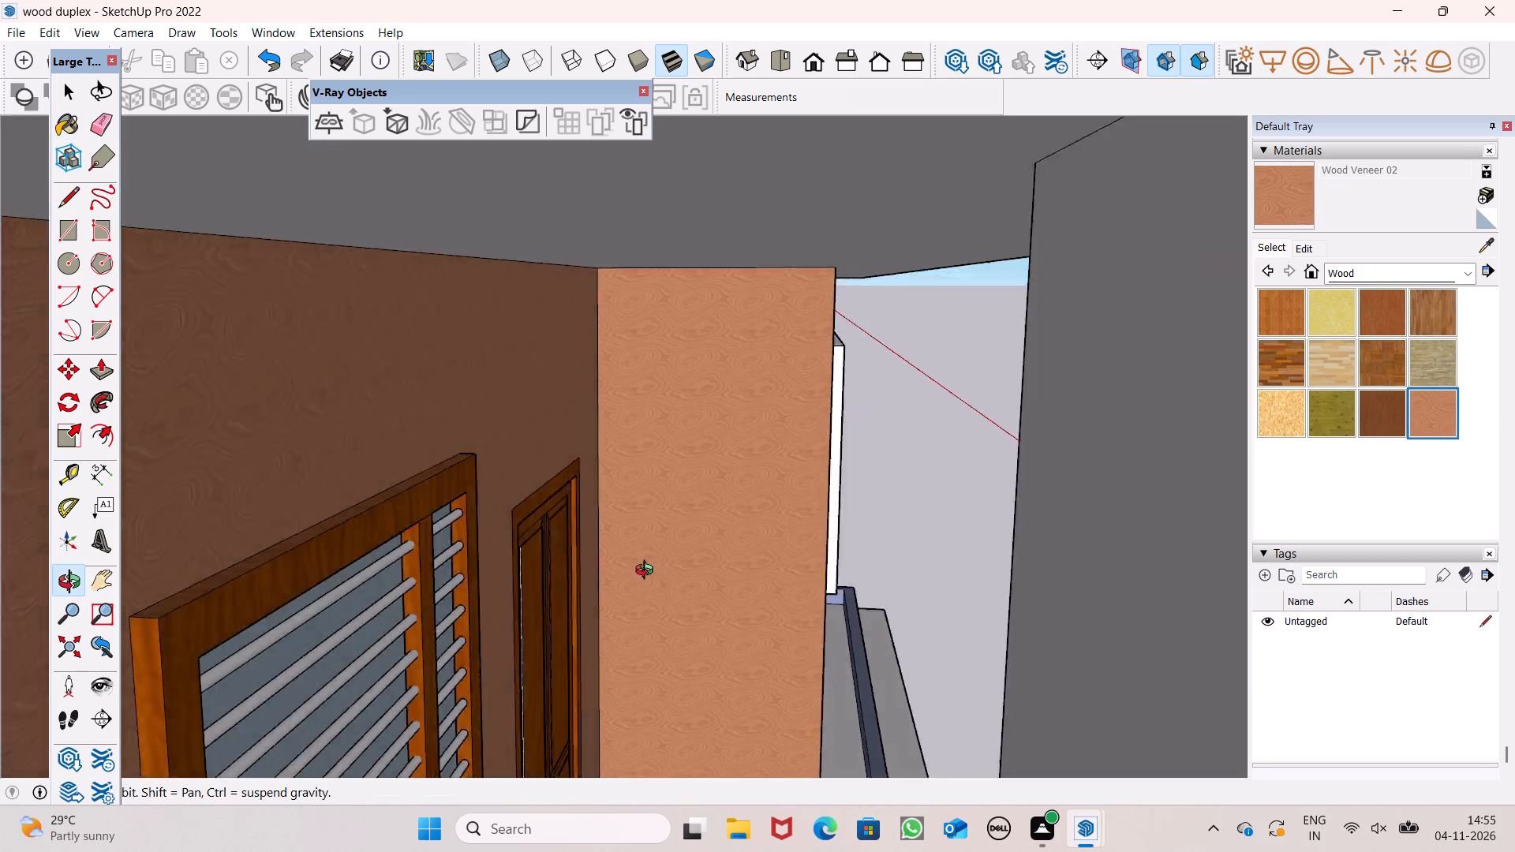
left_click_drag(648, 572, 435, 553)
scroll(634, 536, "down", 4)
left_click_drag(903, 611, 416, 552)
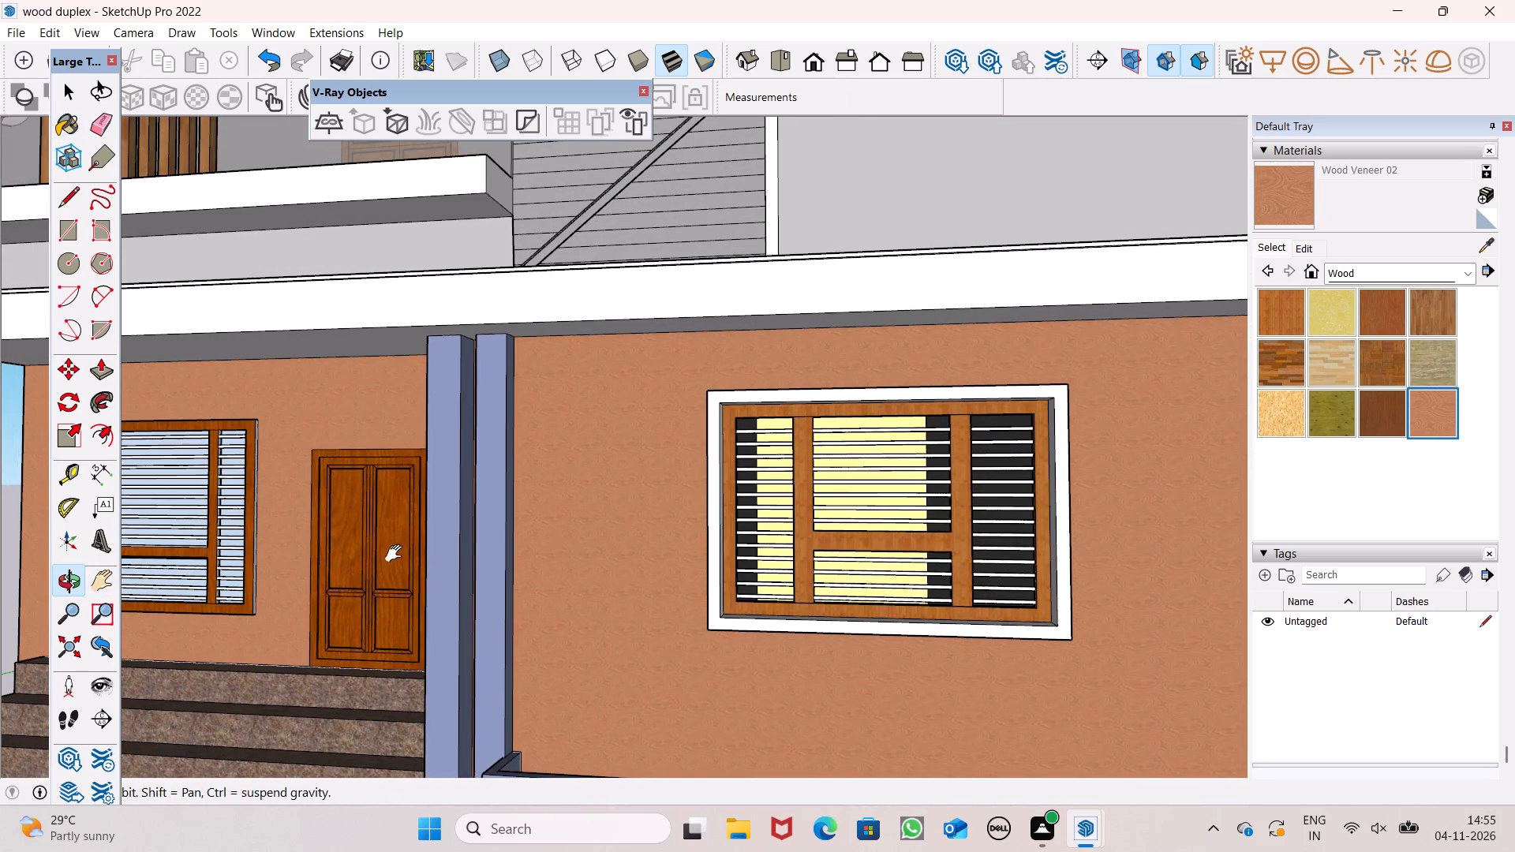
left_click_drag(397, 554, 489, 576, "shift")
scroll(490, 577, "down", 3)
left_click_drag(453, 589, 656, 434)
left_click_drag(656, 434, 821, 485, "shift")
left_click_drag(789, 490, 727, 491)
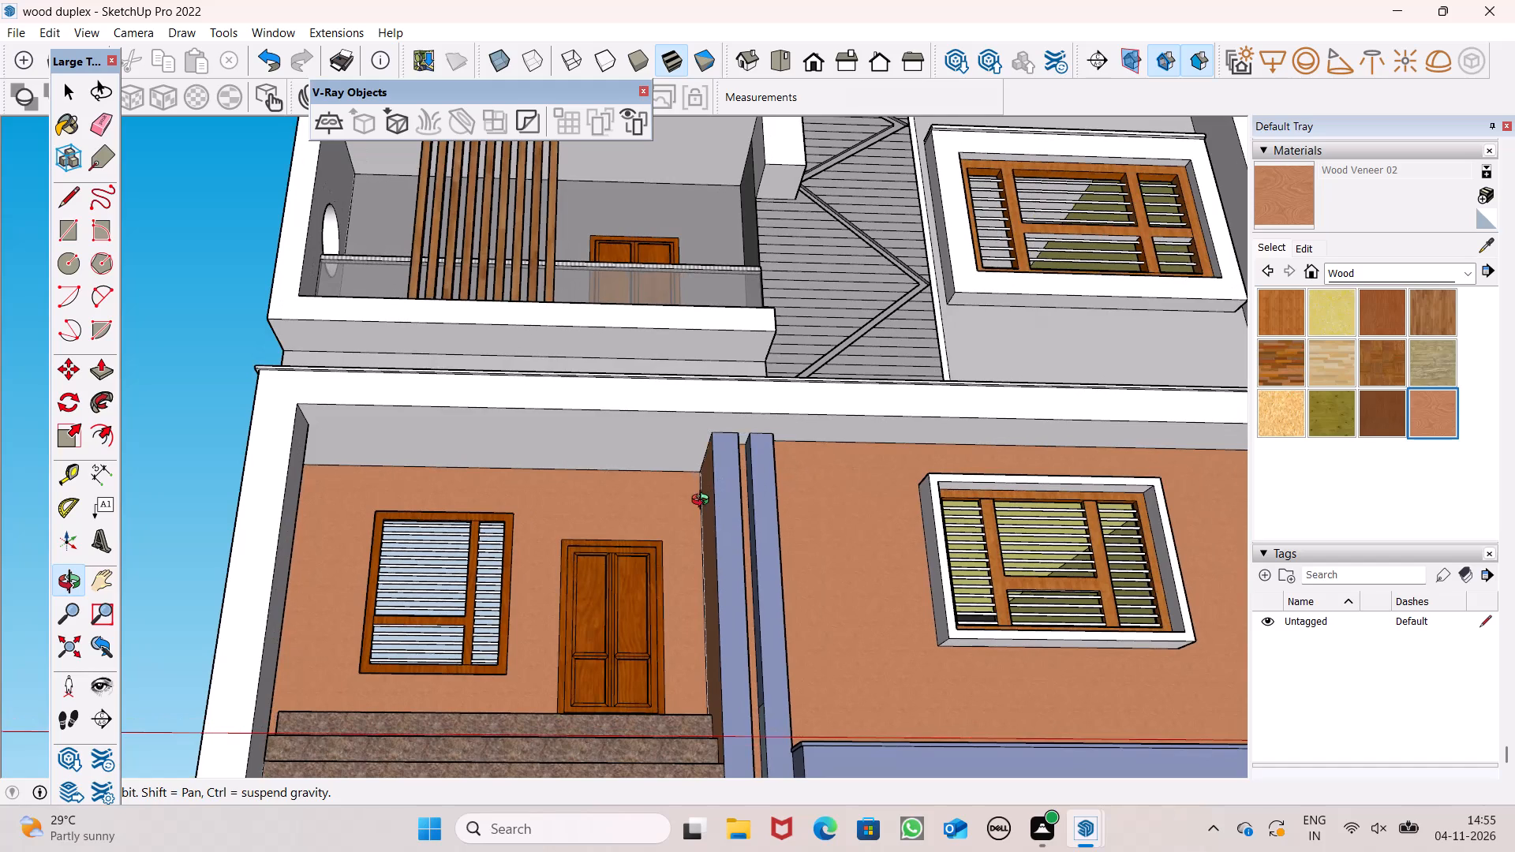
left_click_drag(548, 541, 532, 480)
scroll(532, 480, "down", 5)
left_click_drag(544, 461, 538, 576, "shift")
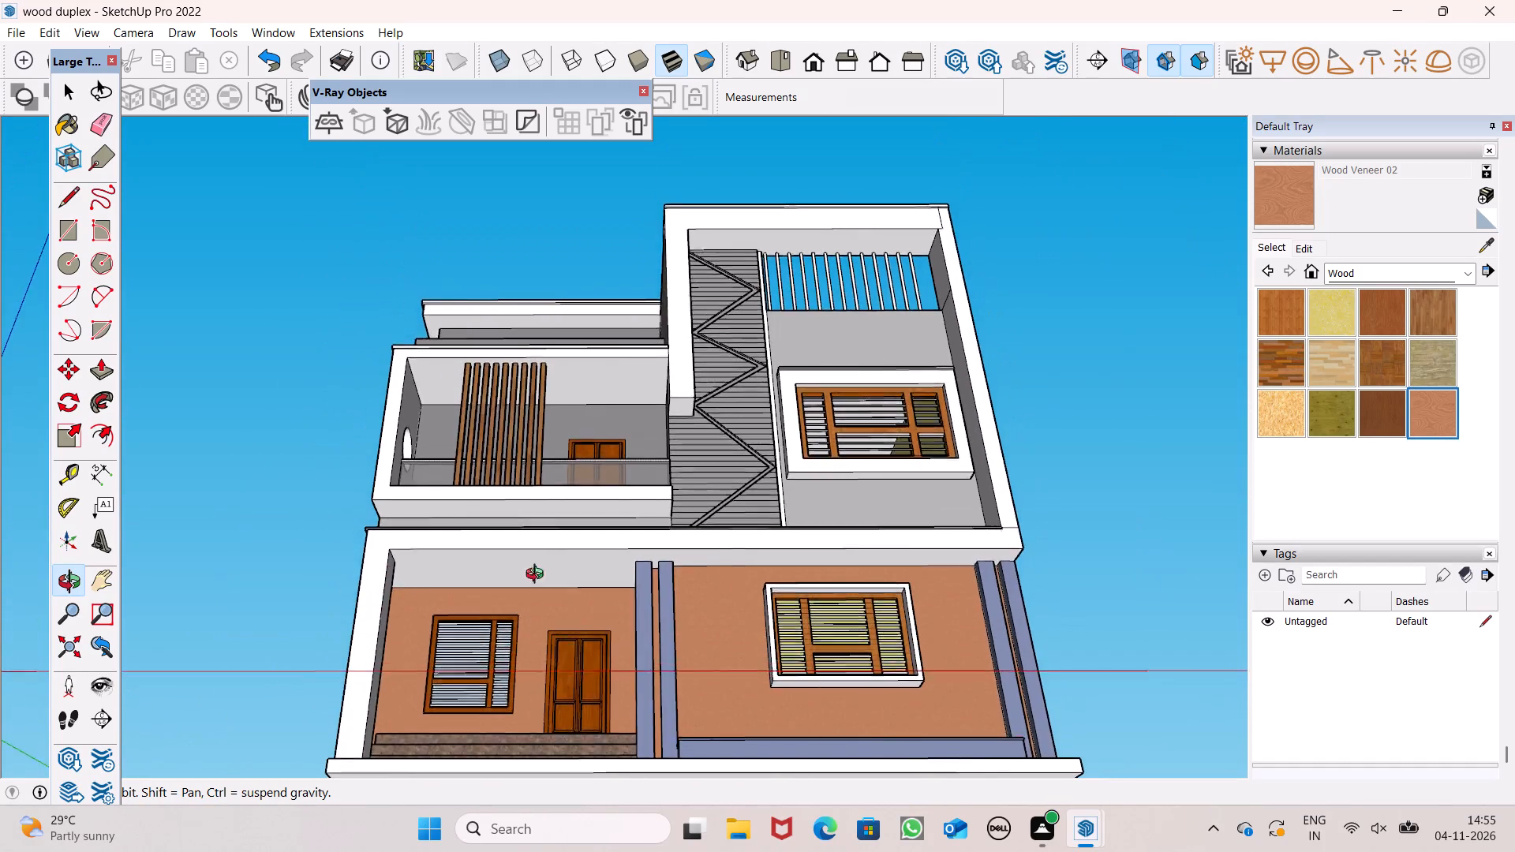
left_click_drag(538, 576, 468, 600, "shift")
Draw a circle of about 4" radius on the first-floor balcony ceiling, between the side wall and the vertical wooden slats.
scroll(487, 442, "up", 9)
left_click_drag(367, 479, 359, 488, "shift")
left_click_drag(359, 488, 474, 499)
left_click_drag(484, 465, 487, 486, "shift")
double_click(487, 486)
scroll(447, 443, "up", 3)
left_click_drag(446, 449, 444, 525, "shift")
left_click_drag(437, 521, 409, 489)
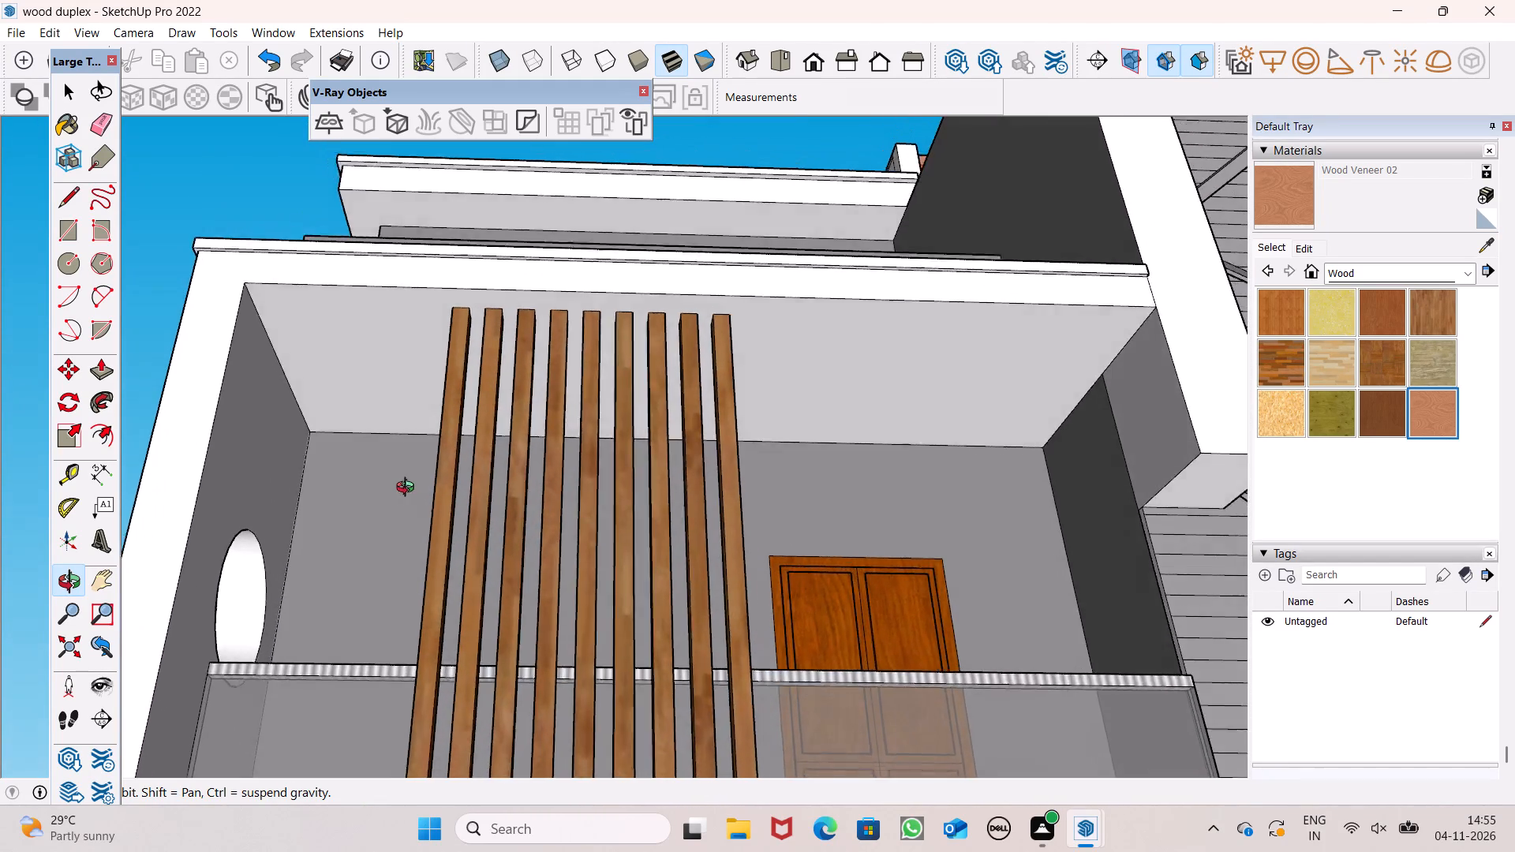
left_click_drag(409, 489, 404, 480)
left_click_drag(401, 466, 416, 514, "shift")
scroll(380, 448, "up", 2, "shift")
left_click_drag(380, 449, 379, 484, "shift")
key("c")
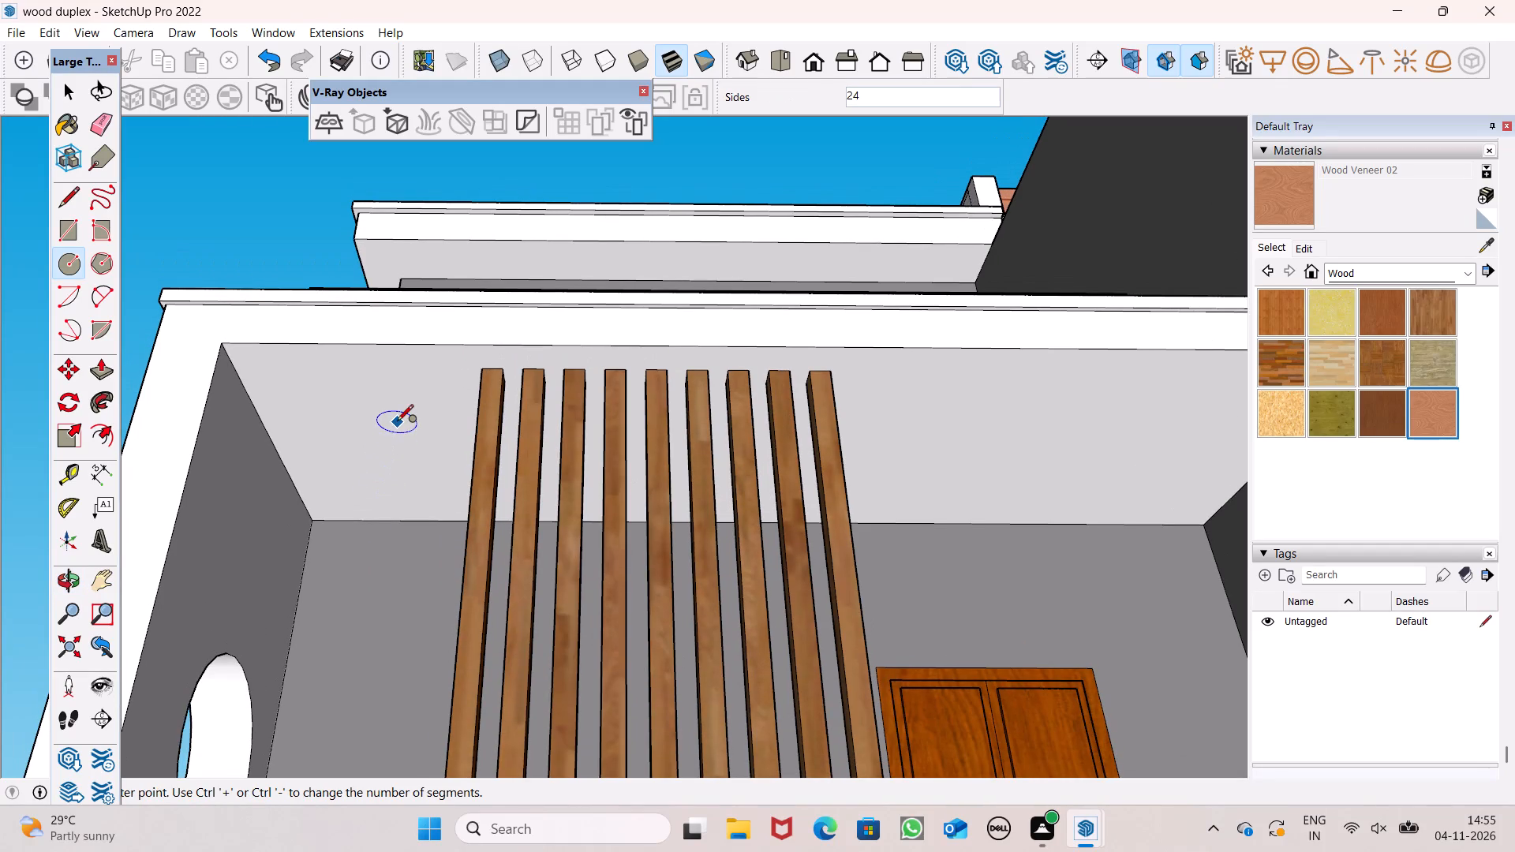
left_click(397, 422)
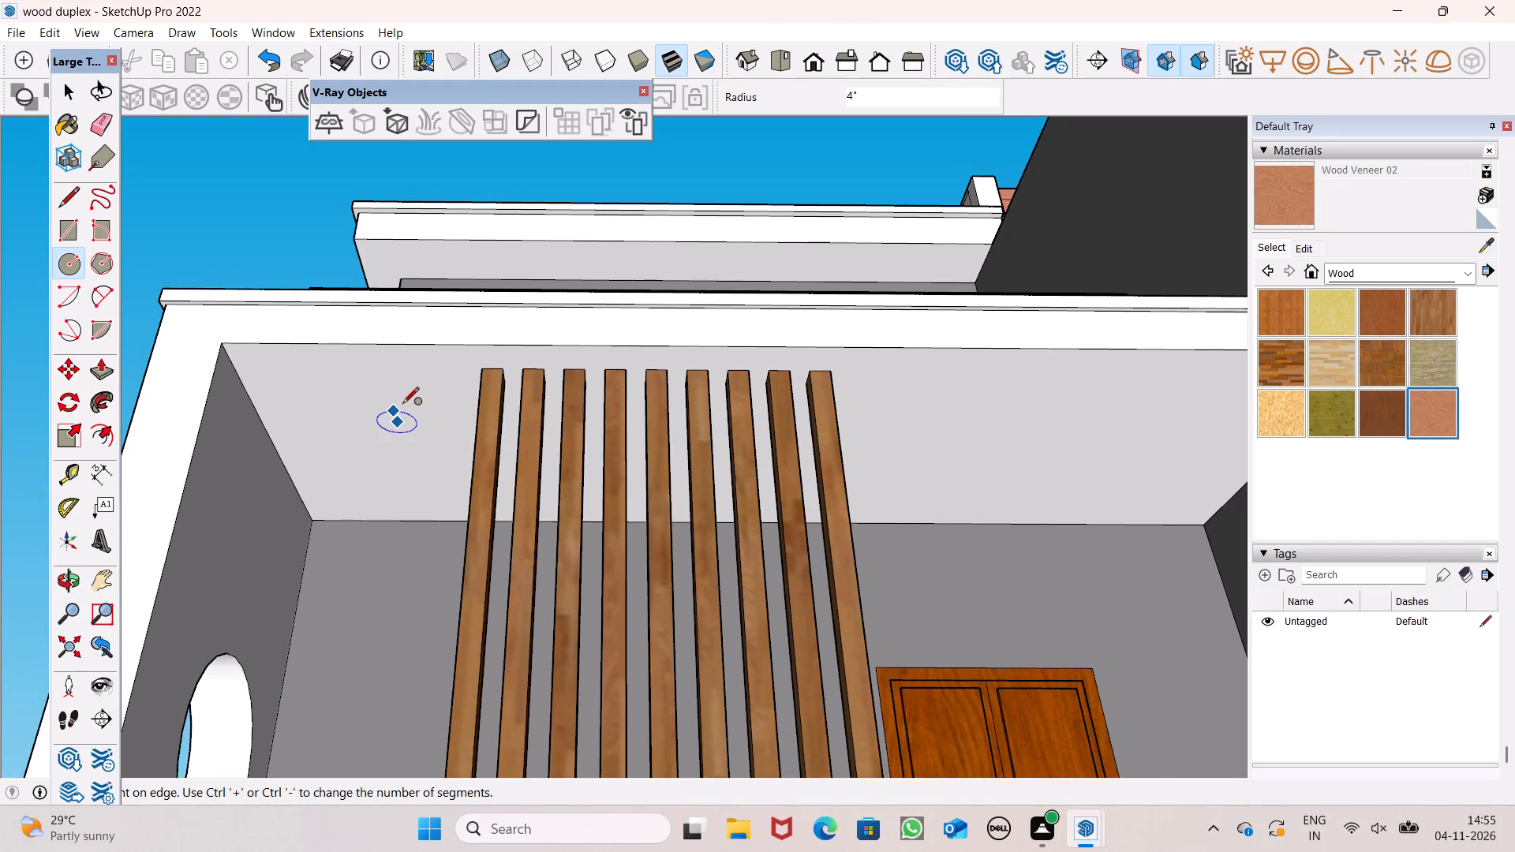
left_click(402, 405)
scroll(177, 462, "down", 10)
Copy the ceiling circle about 11' 11" along the balcony ceiling to the far side of the slats, above the door.
key("space")
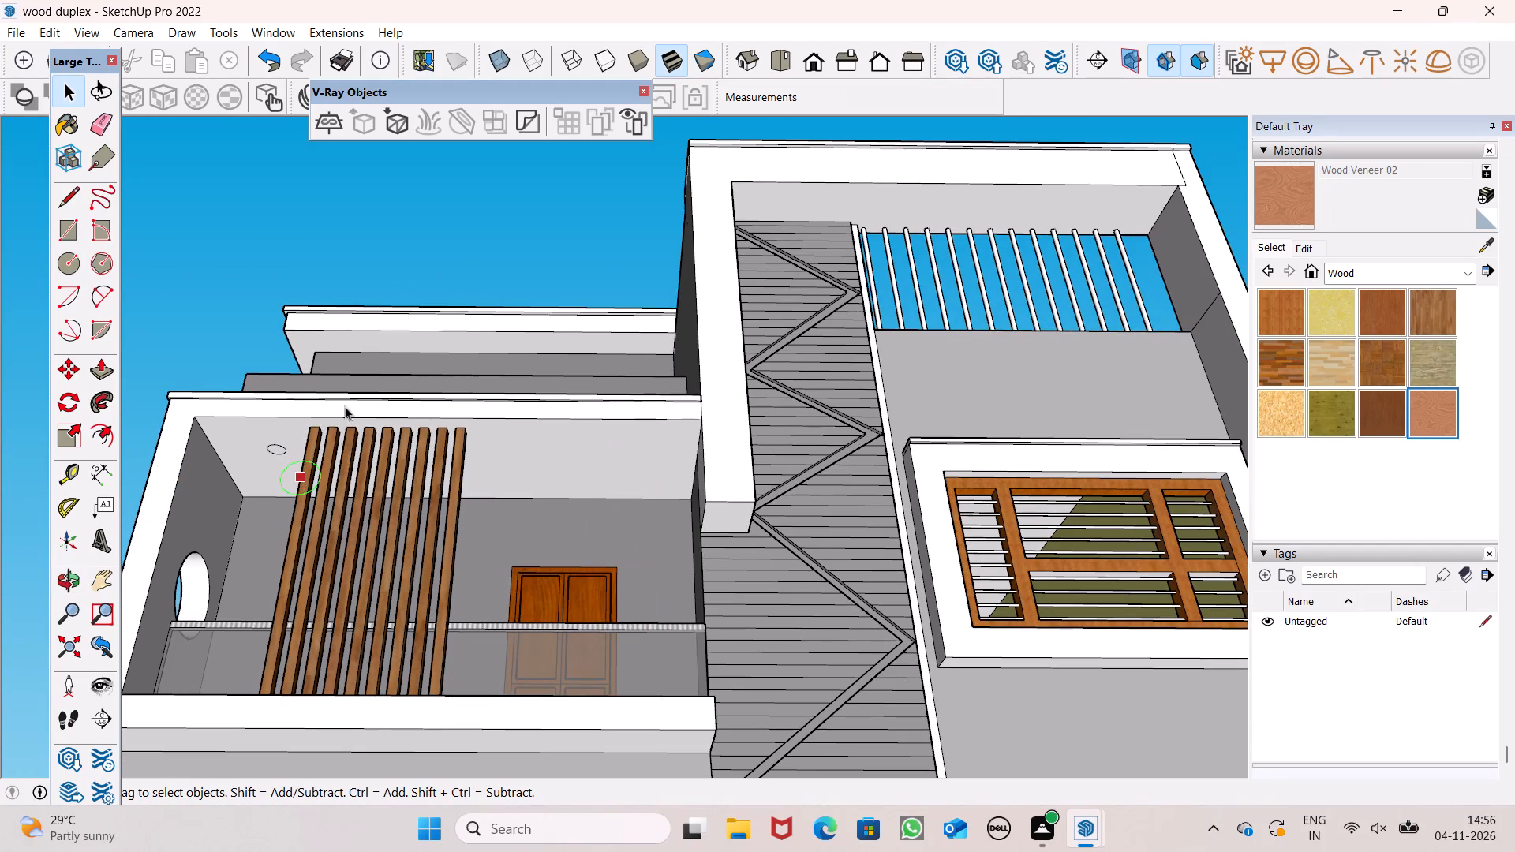
scroll(345, 402, "up", 12)
double_click(196, 472)
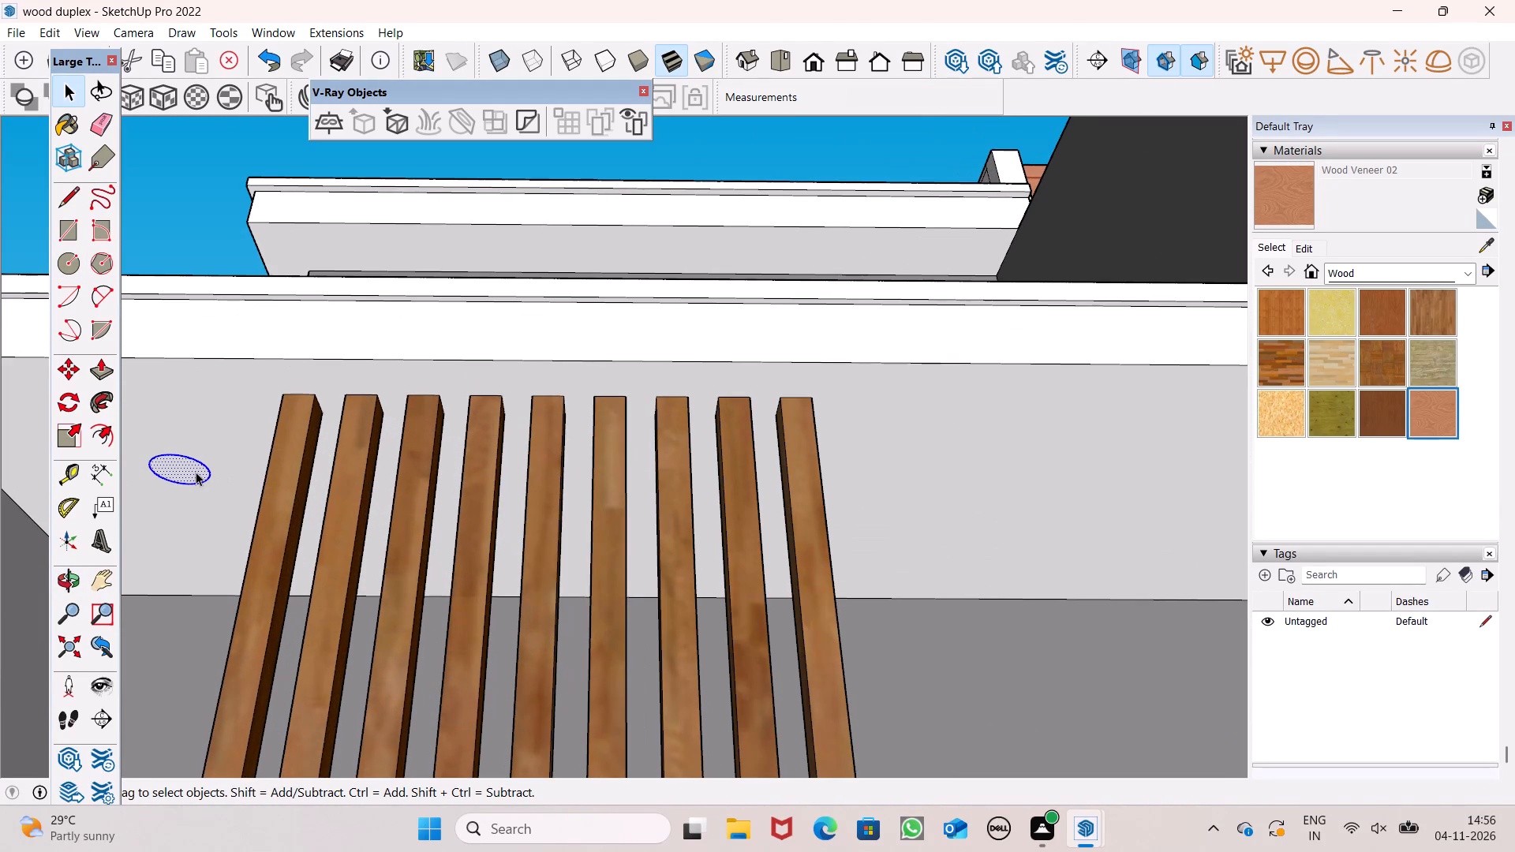
key("m")
left_click(206, 471)
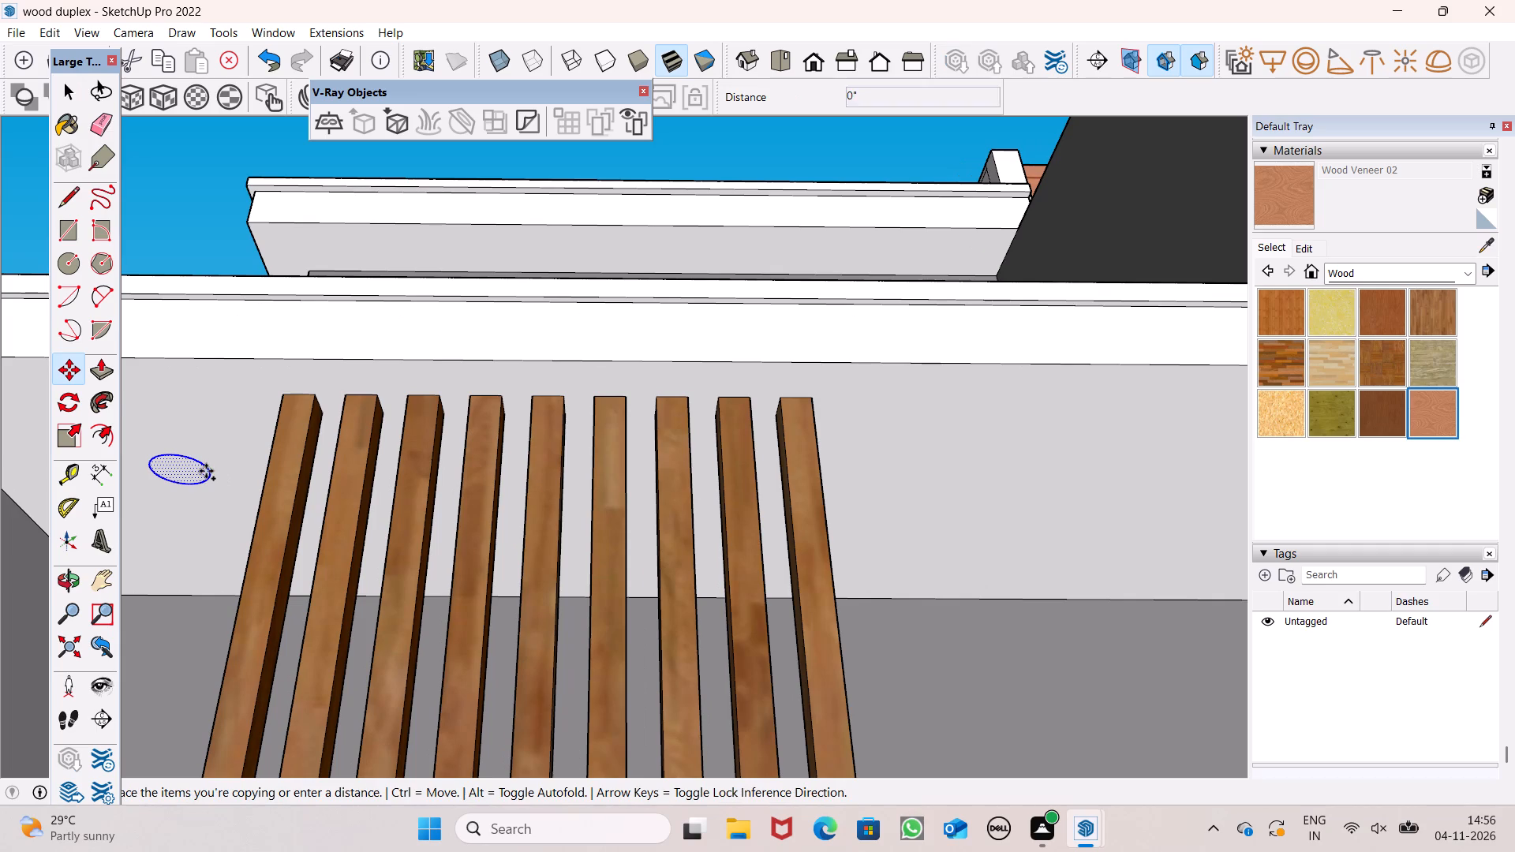
scroll(206, 471, "down", 4)
scroll(289, 480, "down", 4)
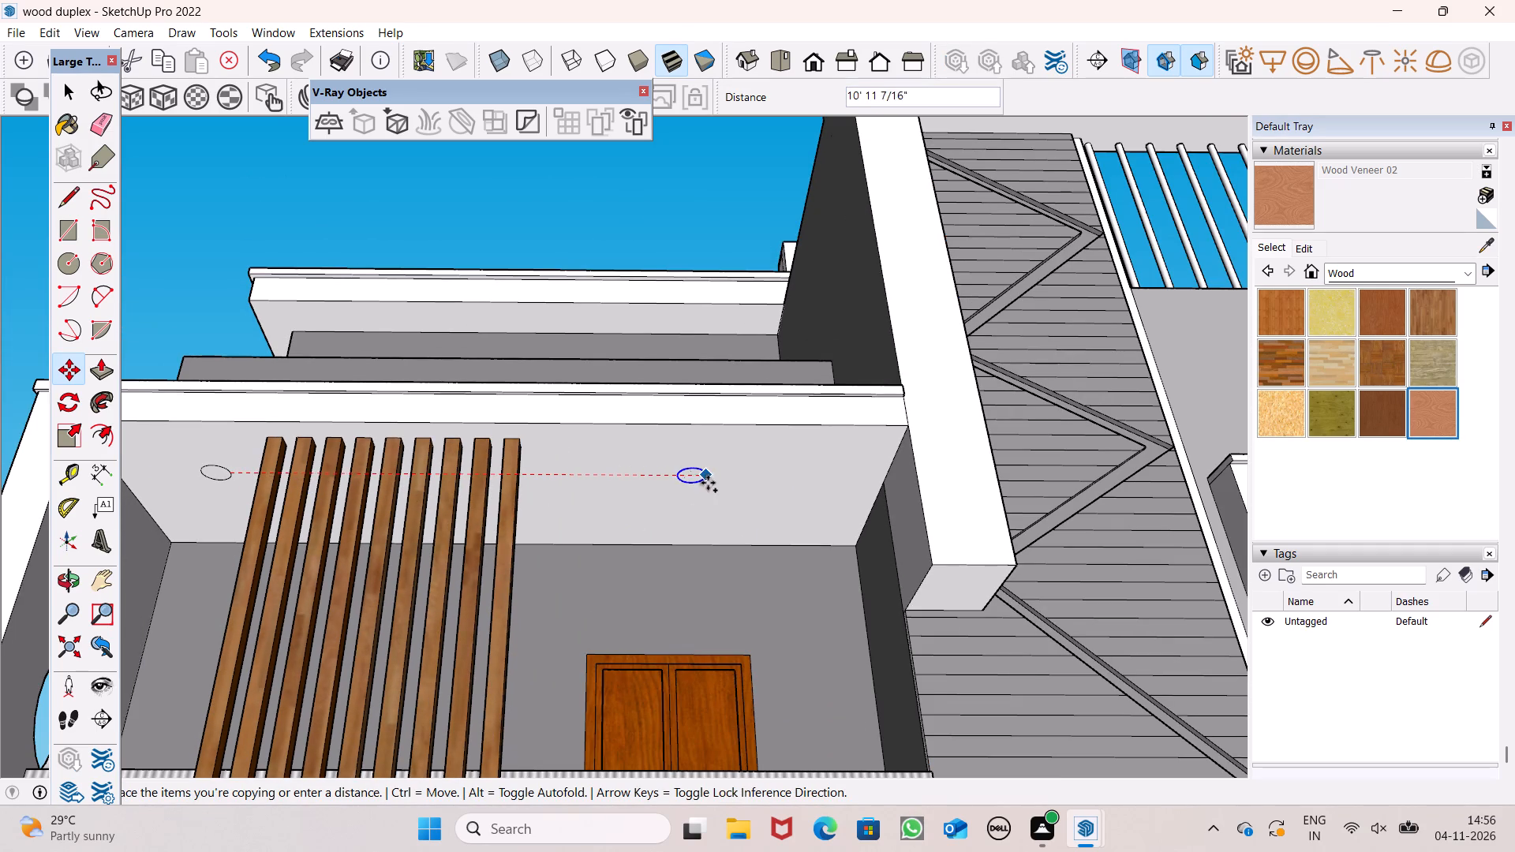
left_click(746, 484)
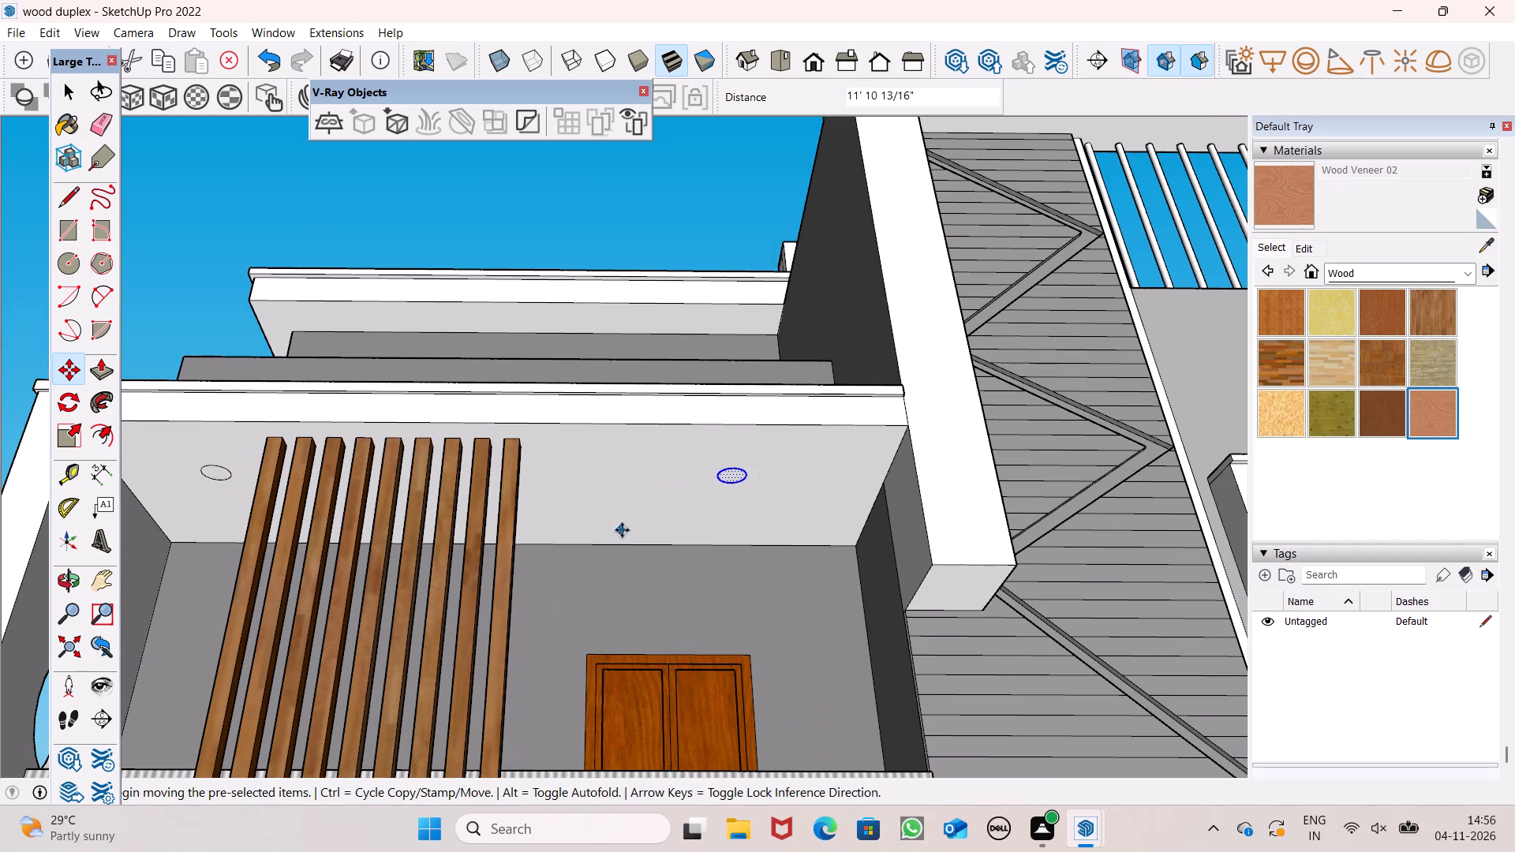
Copy the first-floor balcony ceiling circle about 17' 9" to the underside of the roof slab over the floor above.
scroll(739, 464, "up", 4)
middle_click(739, 464)
scroll(739, 464, "down", 1)
scroll(739, 464, "up", 1)
left_click(733, 472)
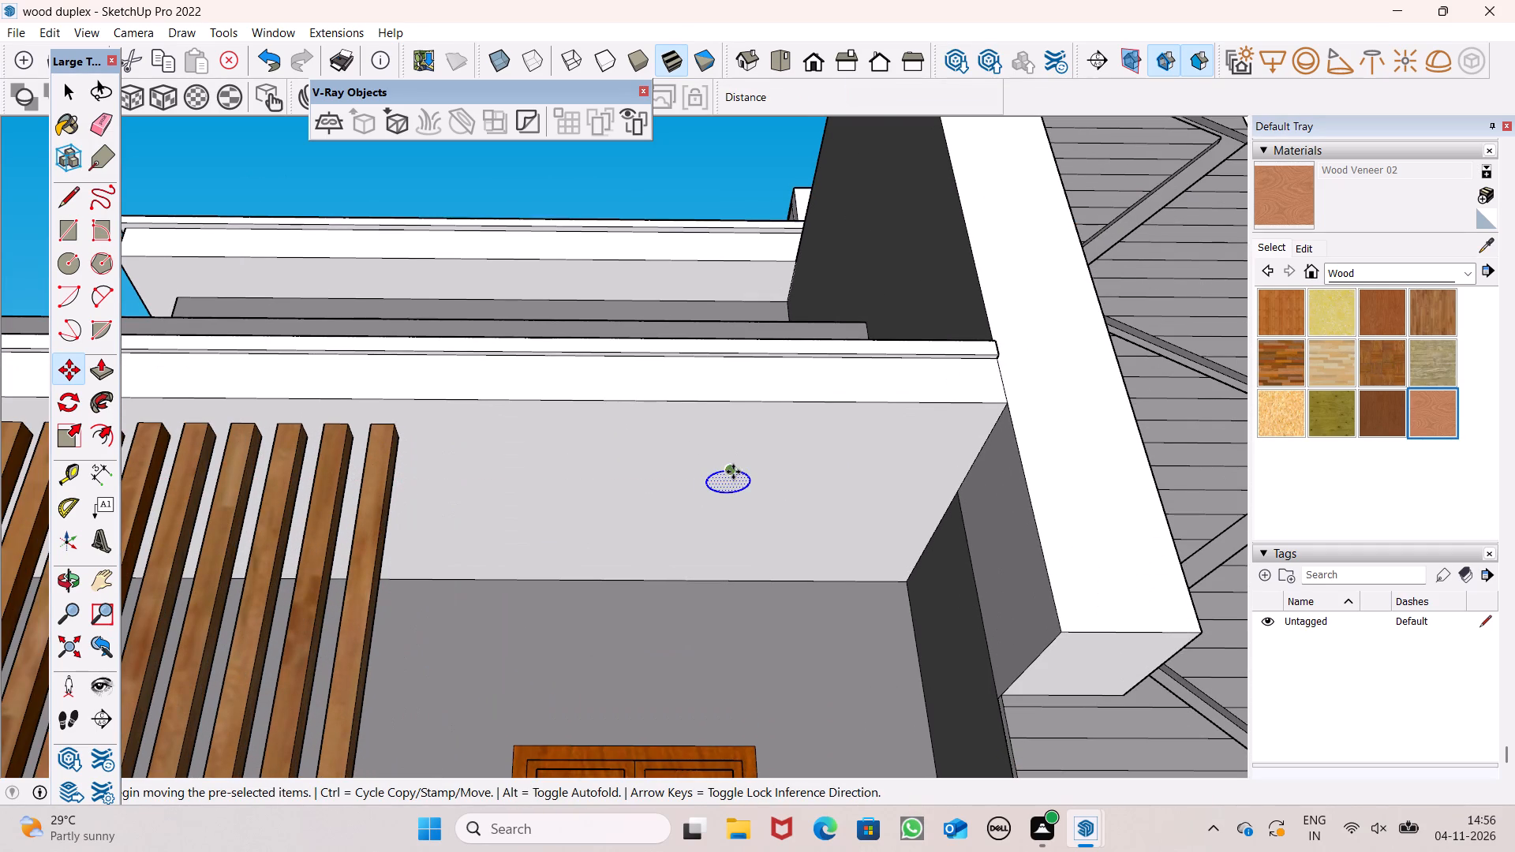
scroll(631, 526, "down", 6)
scroll(473, 342, "up", 13)
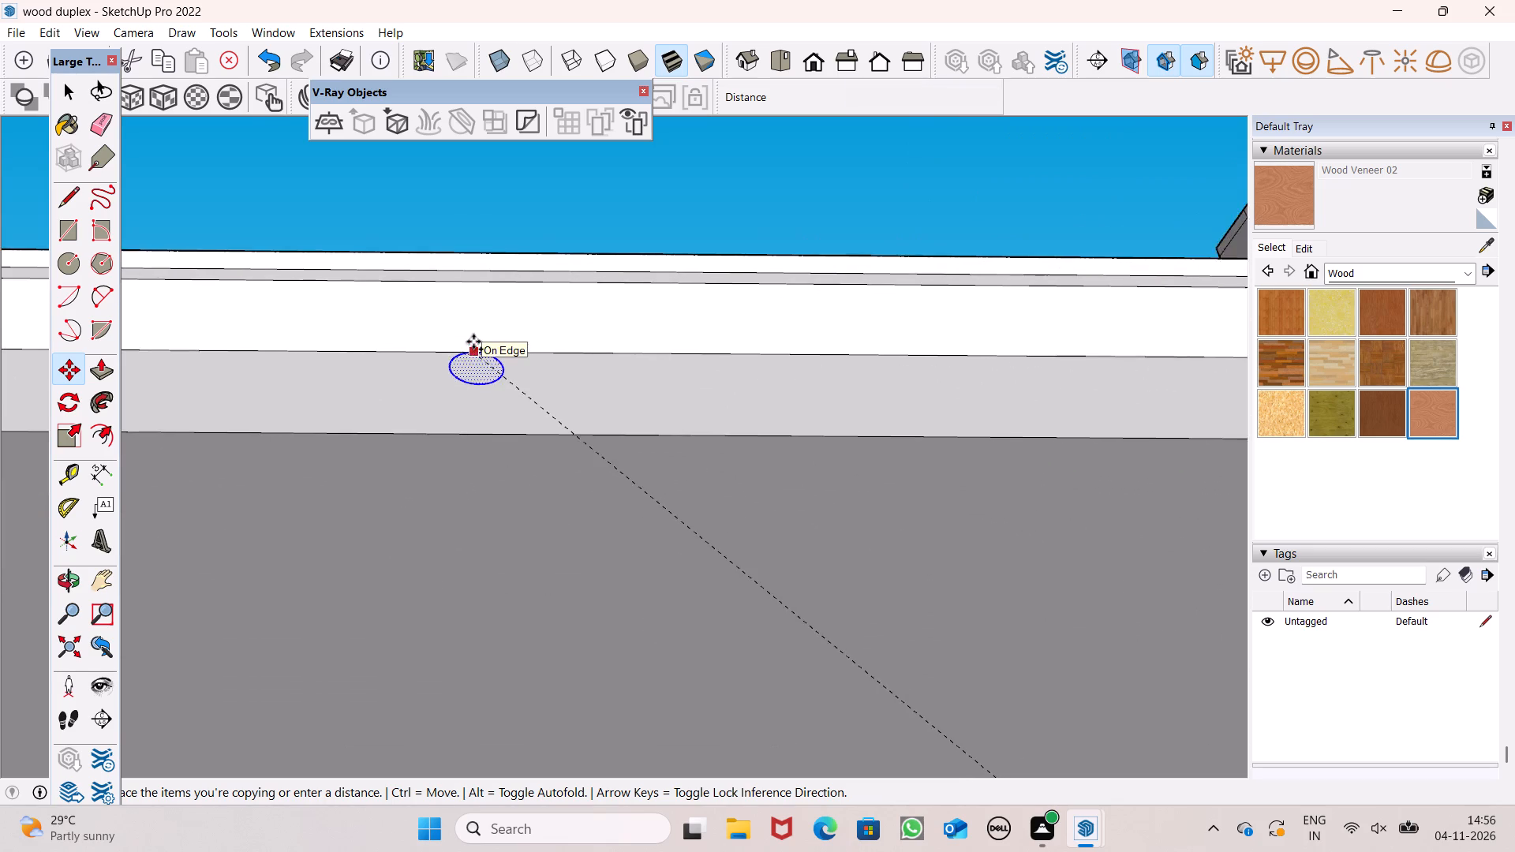
left_click(583, 383)
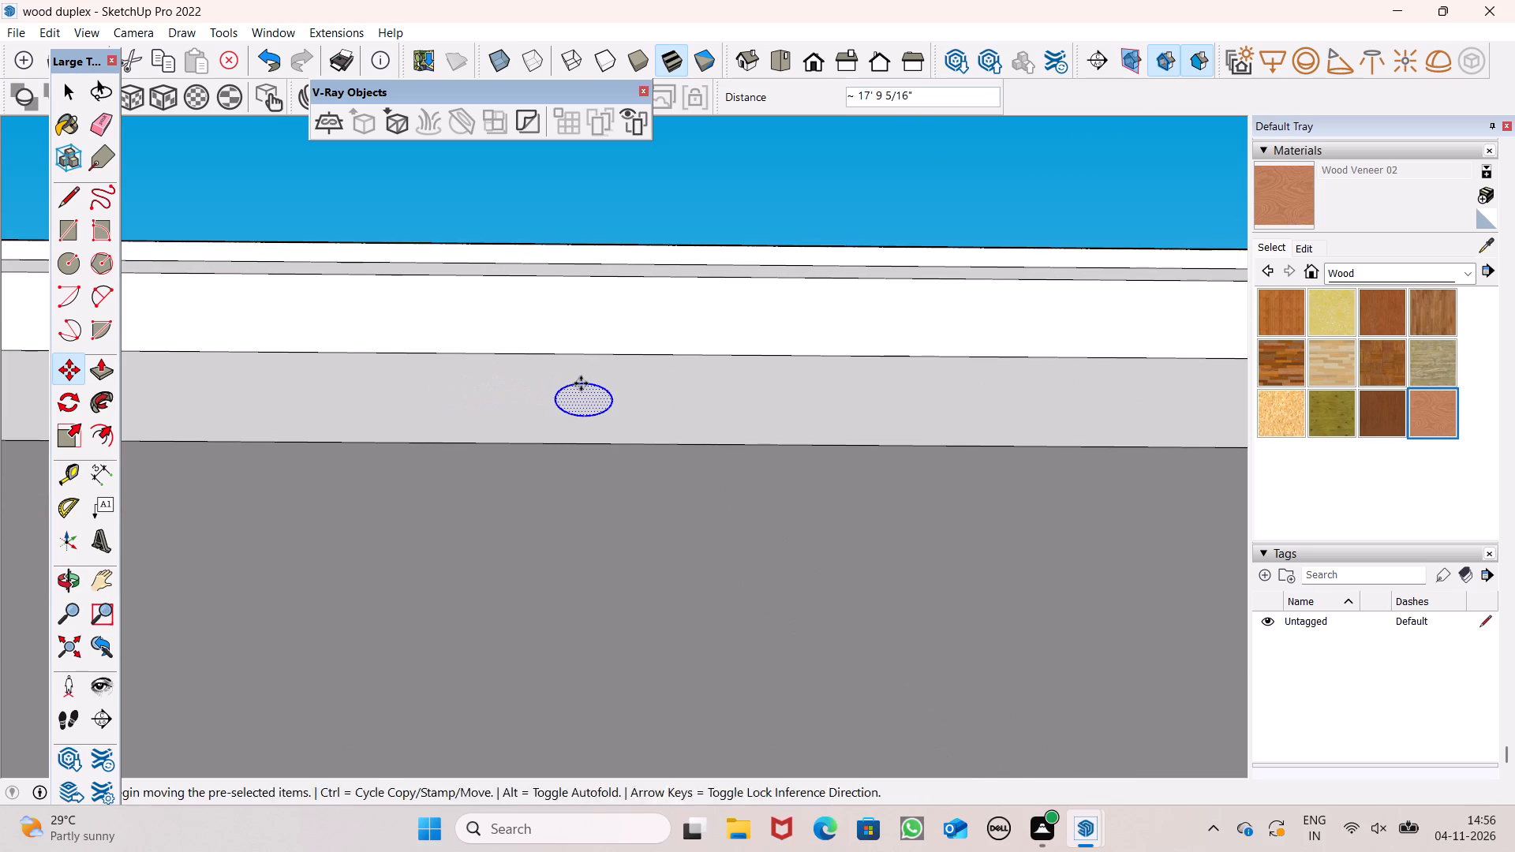
key("space")
left_click(672, 215)
Draw a circle of about 4" radius on the tall frame's ceiling, above the zigzag cladding.
scroll(391, 396, "down", 12)
key("o")
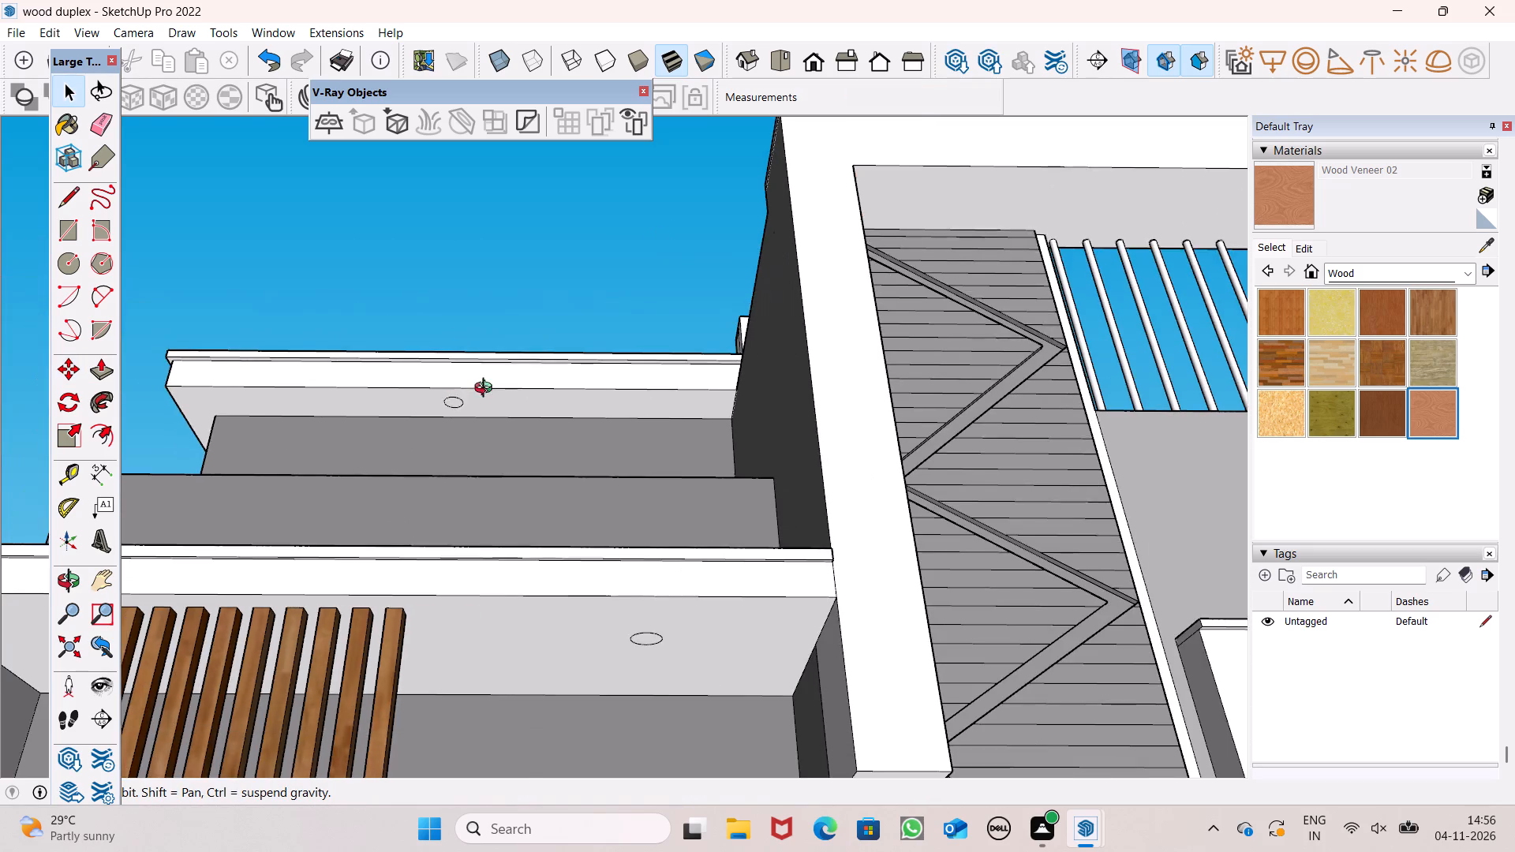
left_click_drag(487, 390, 498, 435)
scroll(436, 401, "down", 6)
left_click_drag(485, 410, 474, 409)
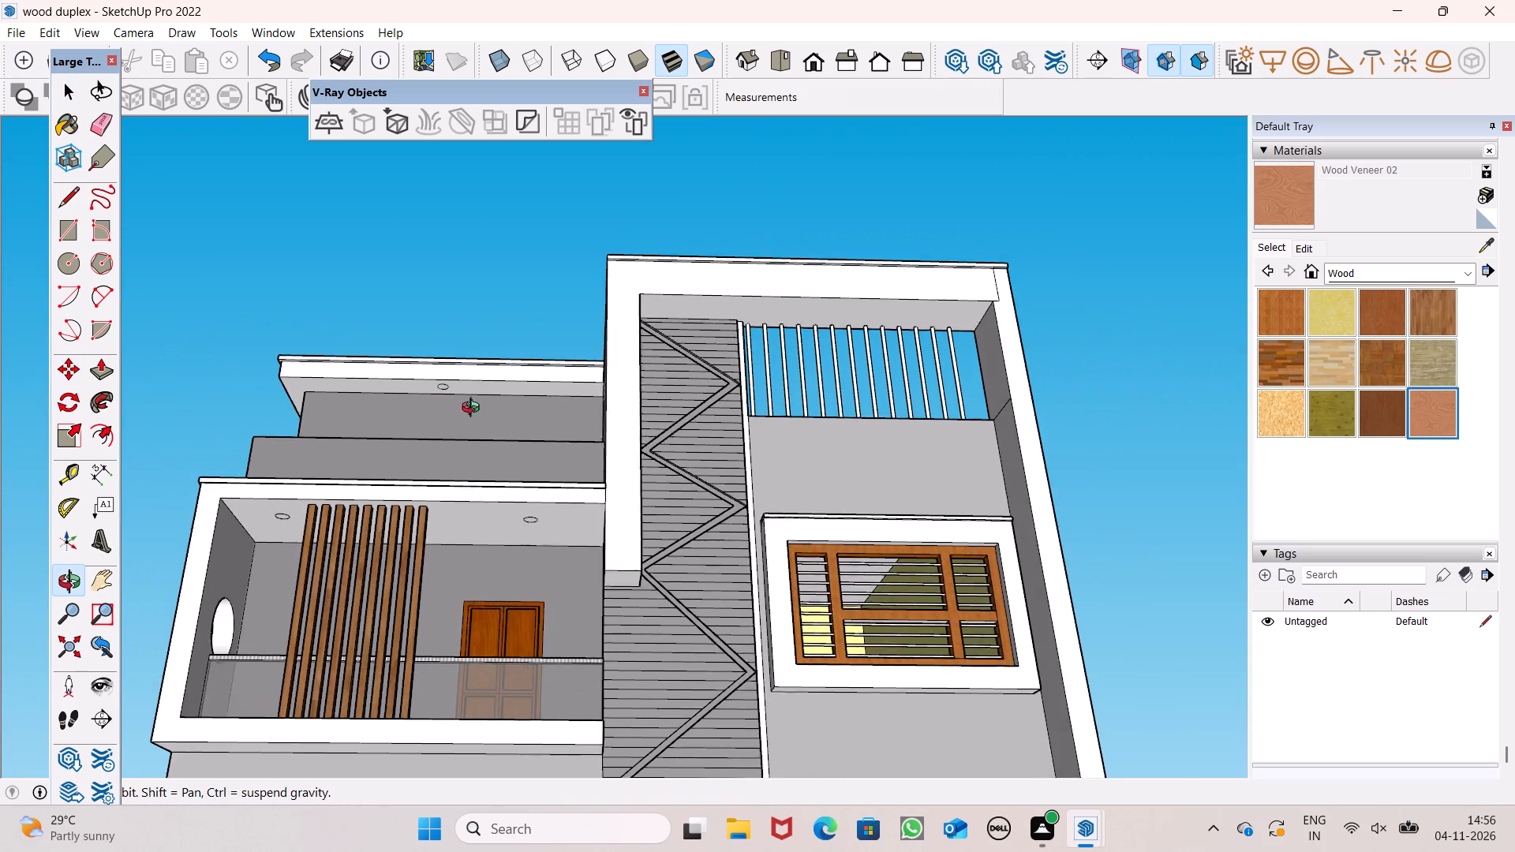
left_click_drag(474, 409, 503, 412)
left_click_drag(528, 426, 406, 447, "shift")
left_click_drag(703, 357, 670, 343)
scroll(589, 345, "up", 5)
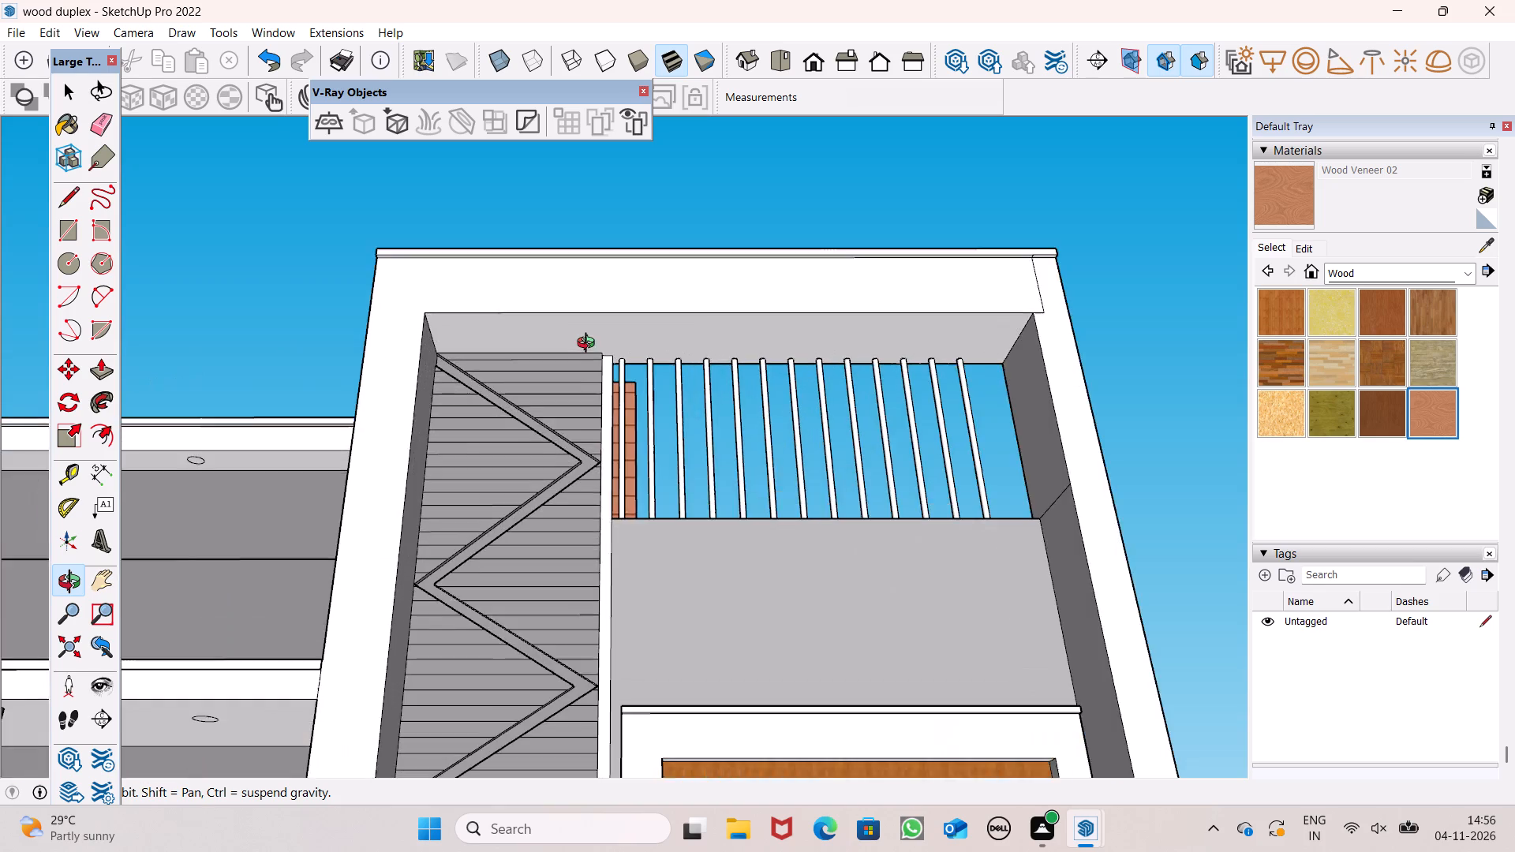
left_click_drag(589, 345, 537, 343, "shift")
scroll(535, 346, "up", 5)
left_click_drag(537, 349, 483, 361, "shift")
left_click_drag(483, 361, 521, 374)
left_click_drag(521, 374, 509, 359, "shift")
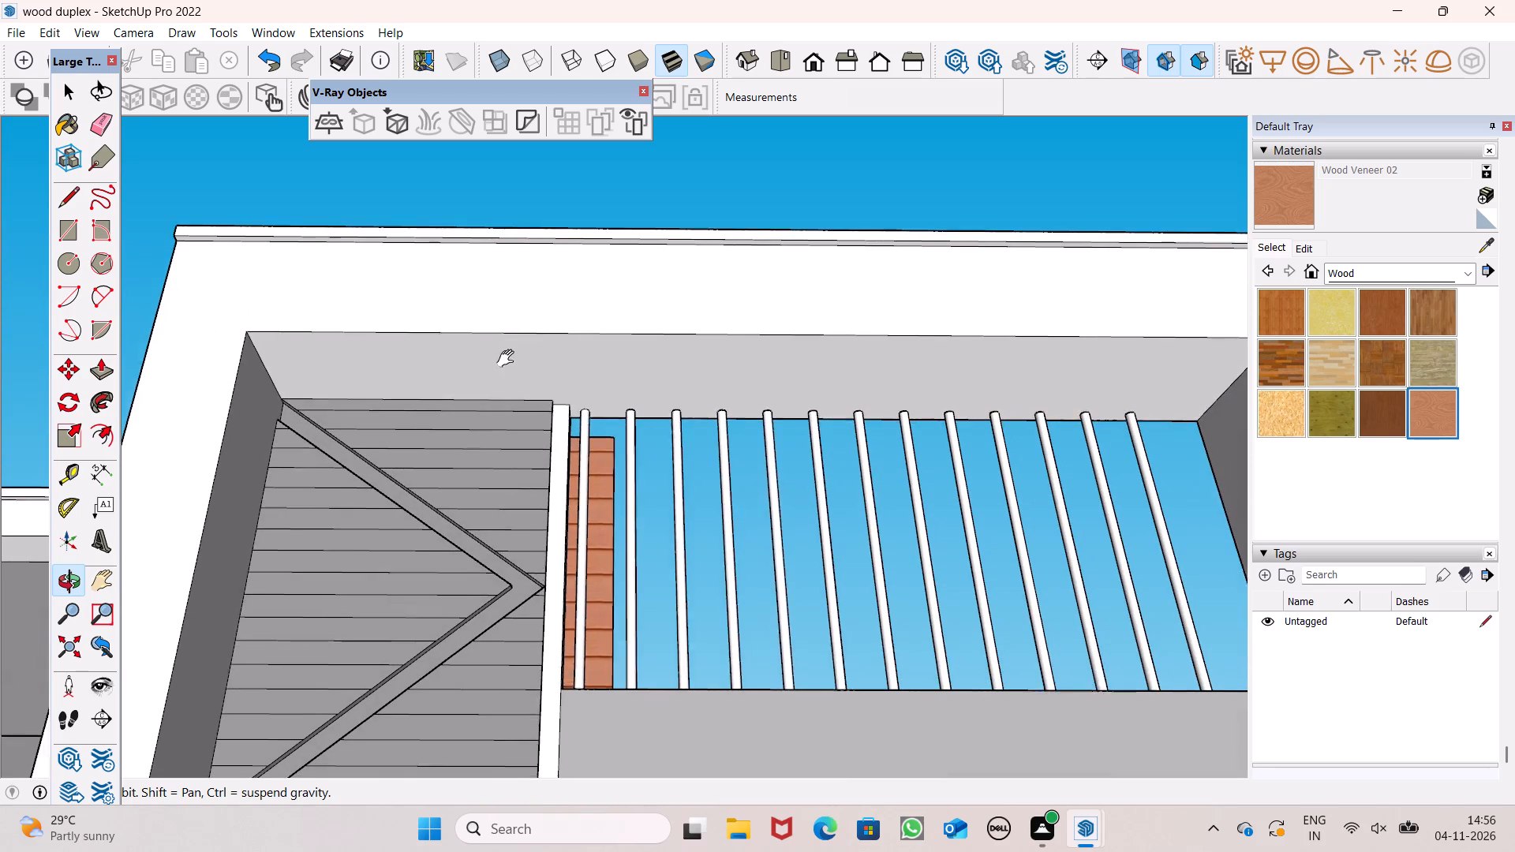
left_click_drag(509, 359, 464, 391, "shift")
key("c")
scroll(458, 395, "down", 1)
scroll(458, 395, "up", 3)
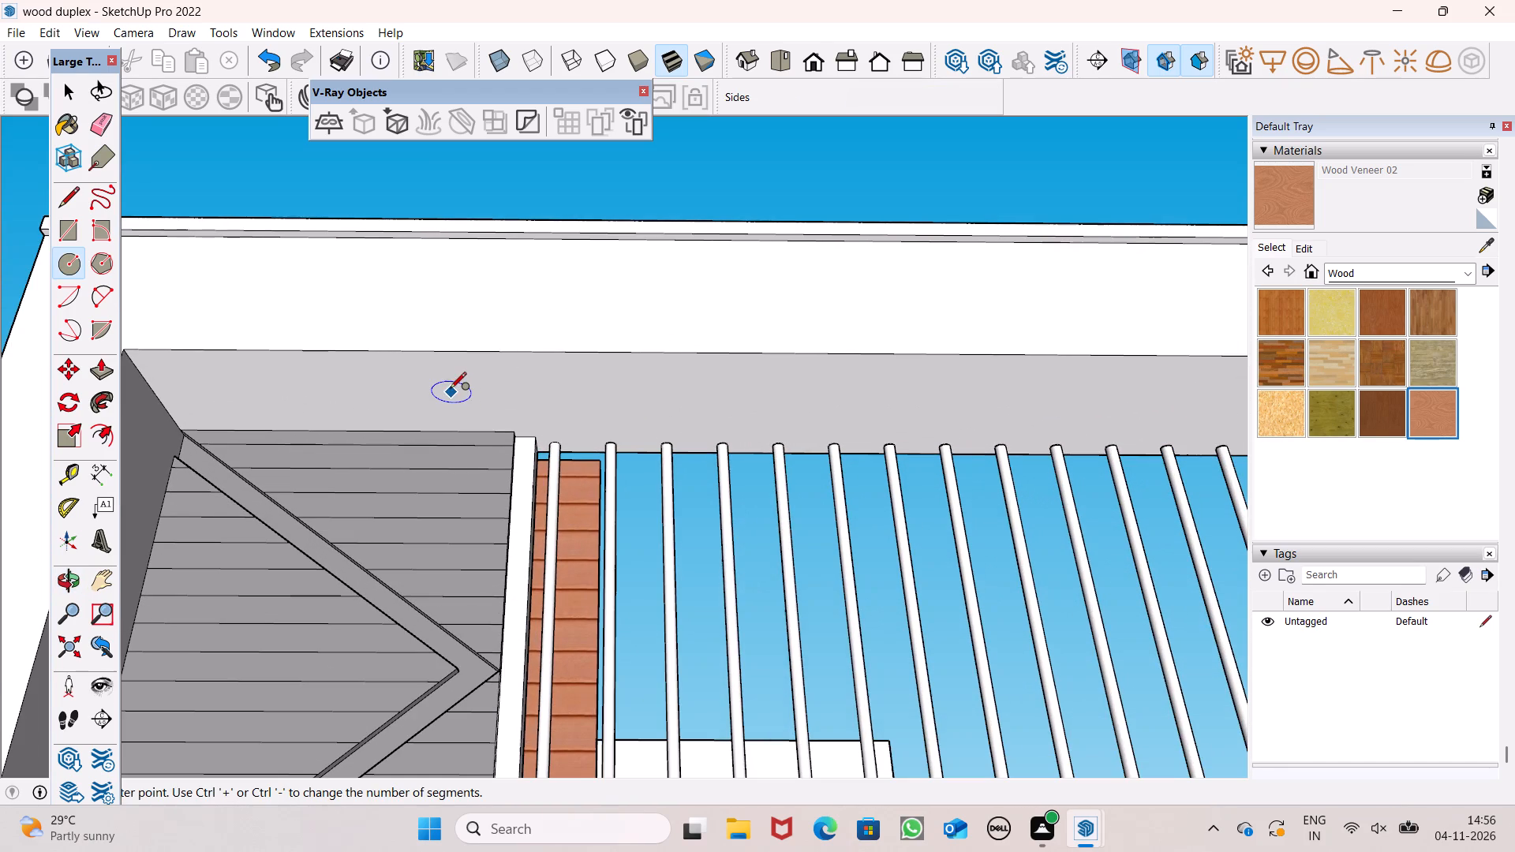
scroll(434, 397, "down", 4)
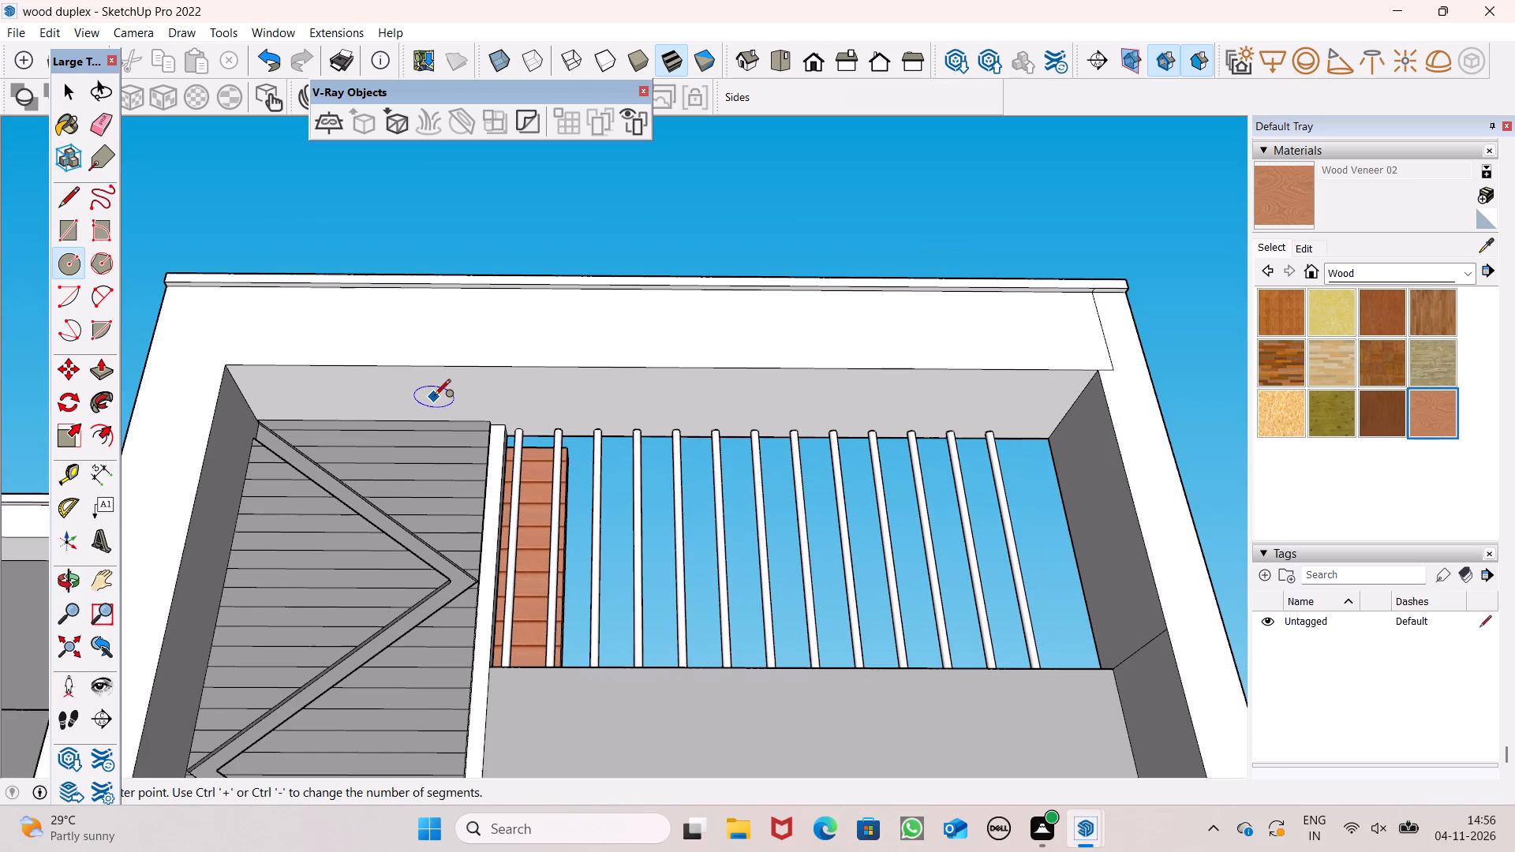
scroll(434, 397, "down", 3)
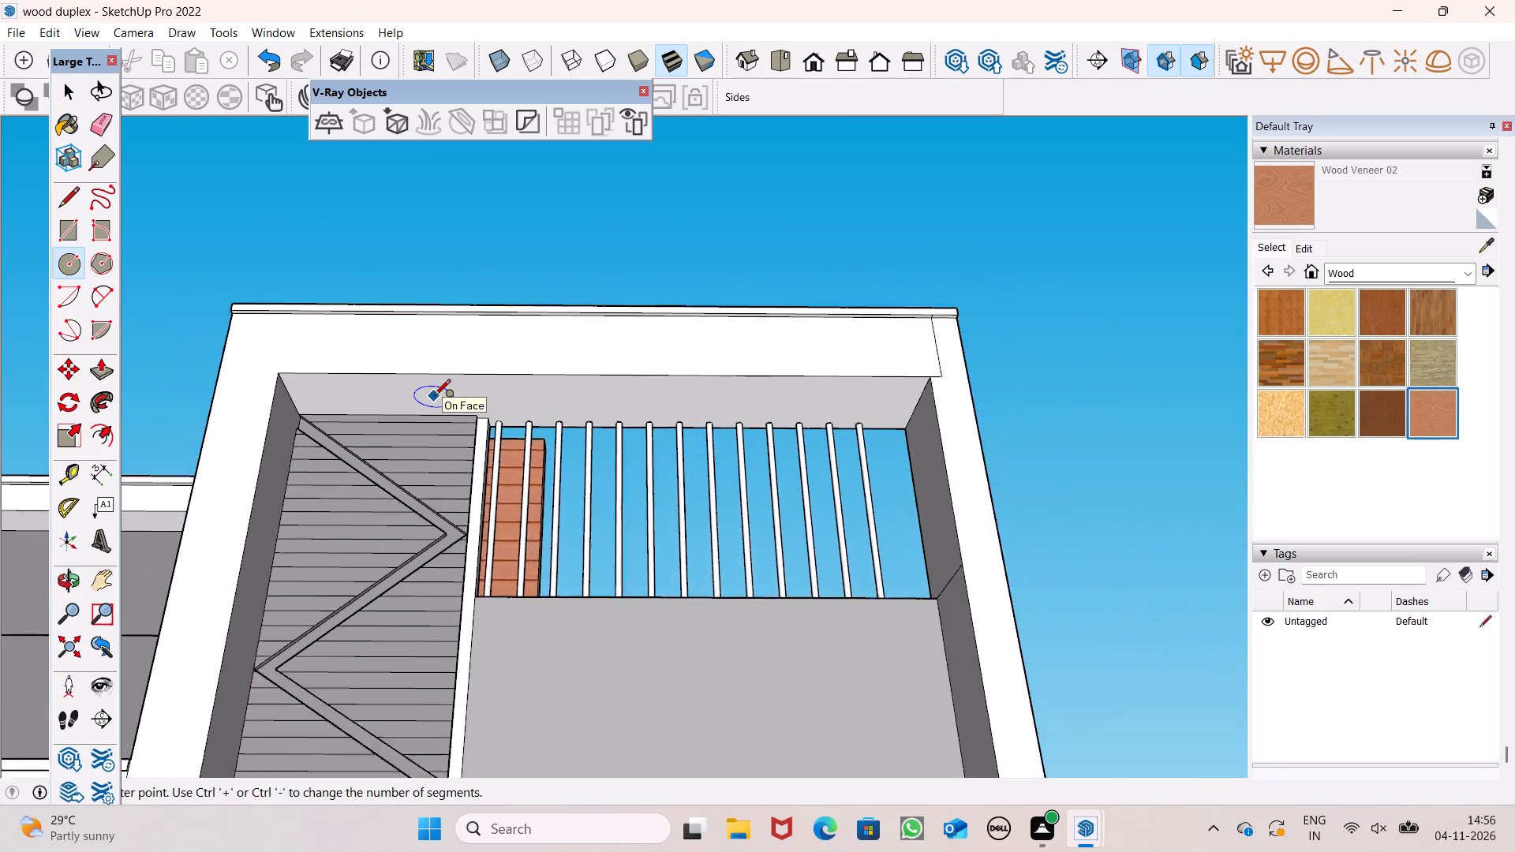
scroll(434, 397, "down", 2)
scroll(364, 391, "up", 4)
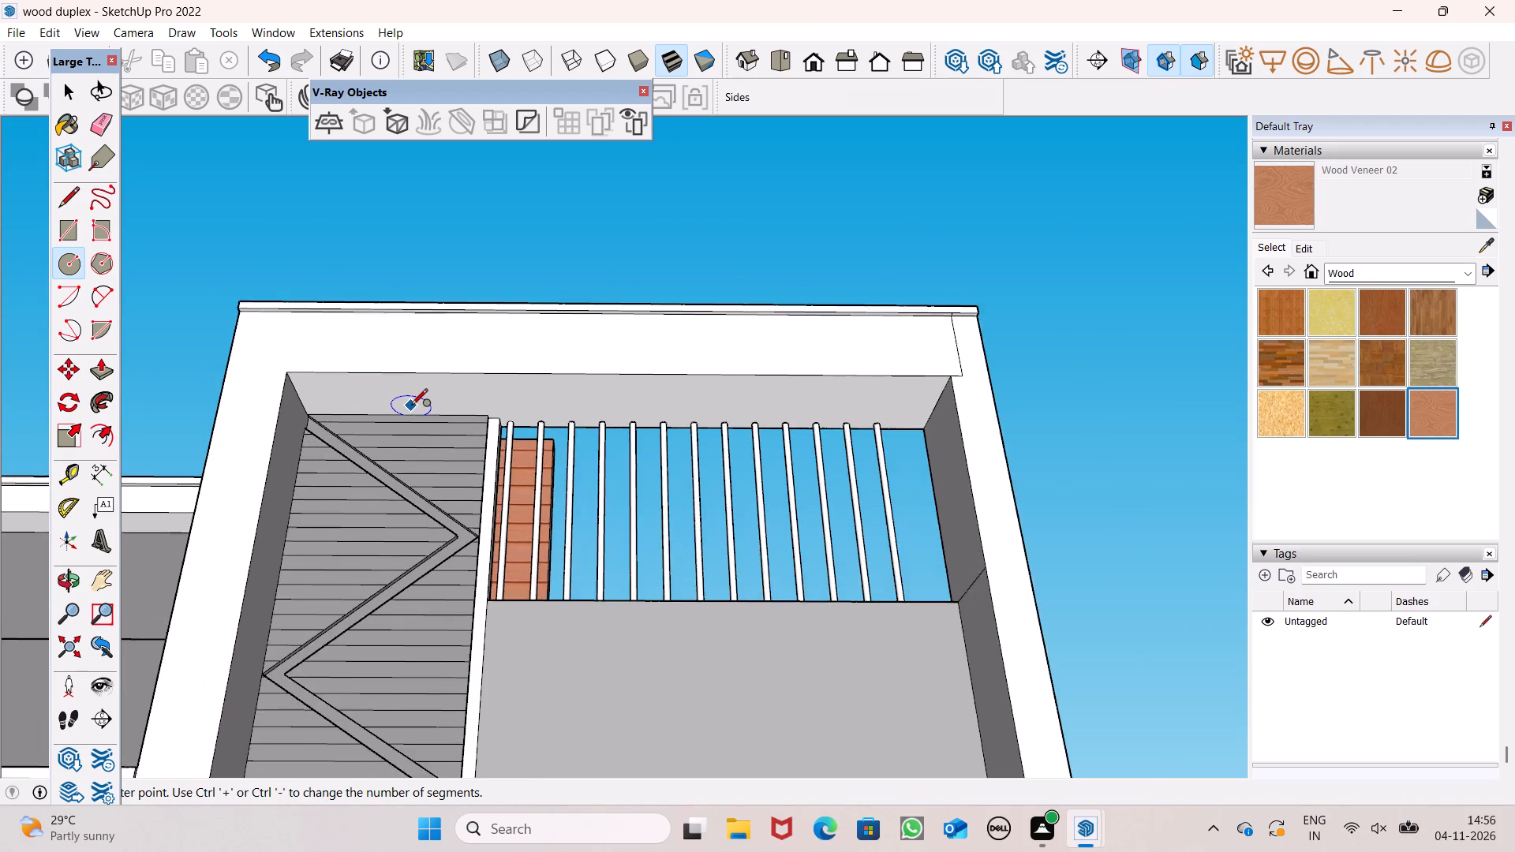
scroll(411, 406, "up", 4)
left_click(392, 387)
left_click(410, 372)
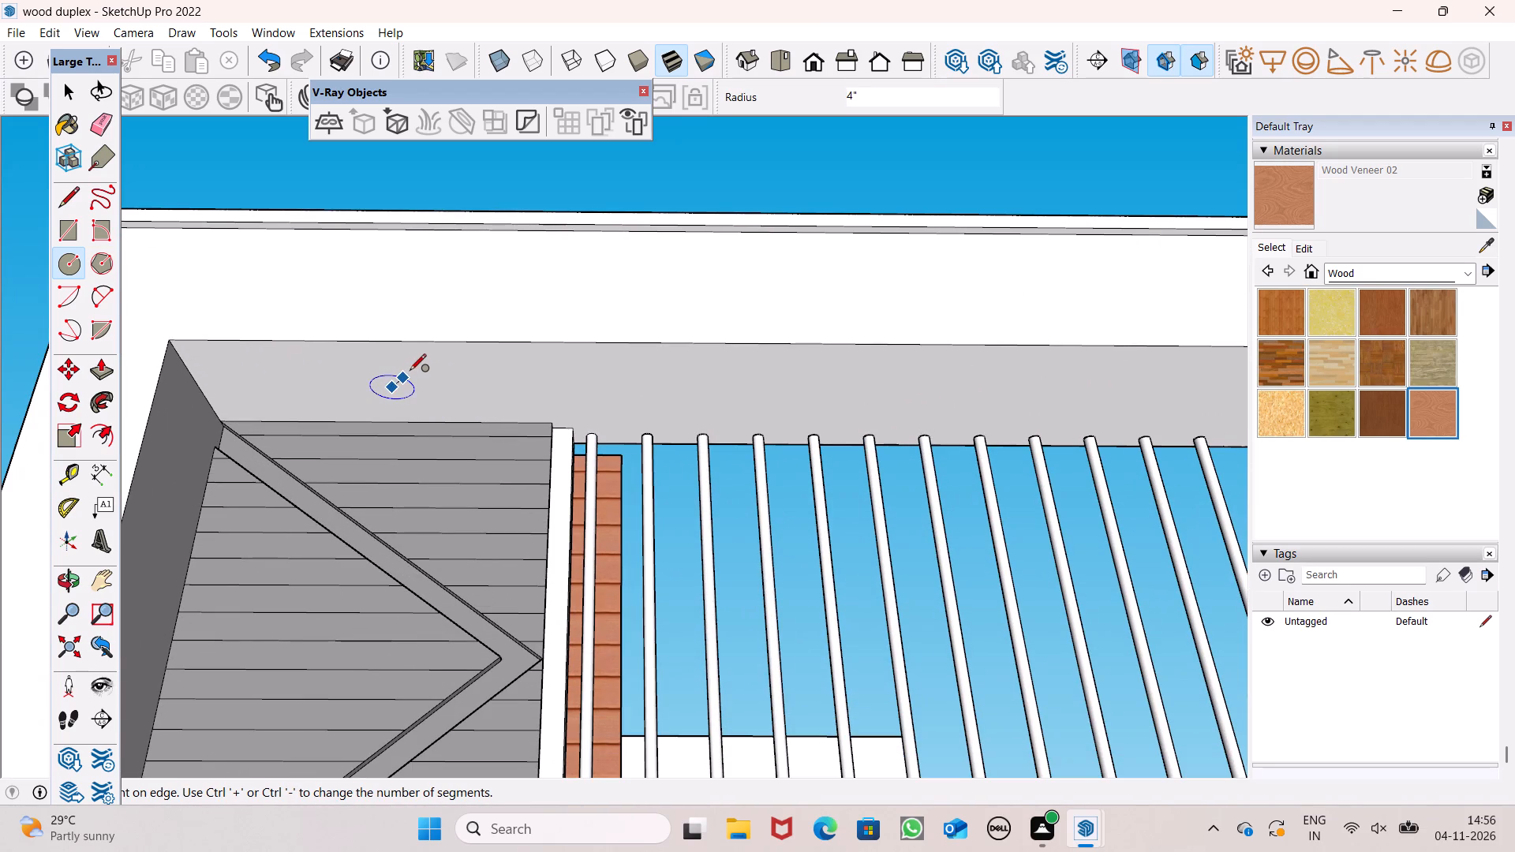
Array two copies of the new circle at 6' spacing along the frame's ceiling, above the vertical bars.
key("space")
type("m")
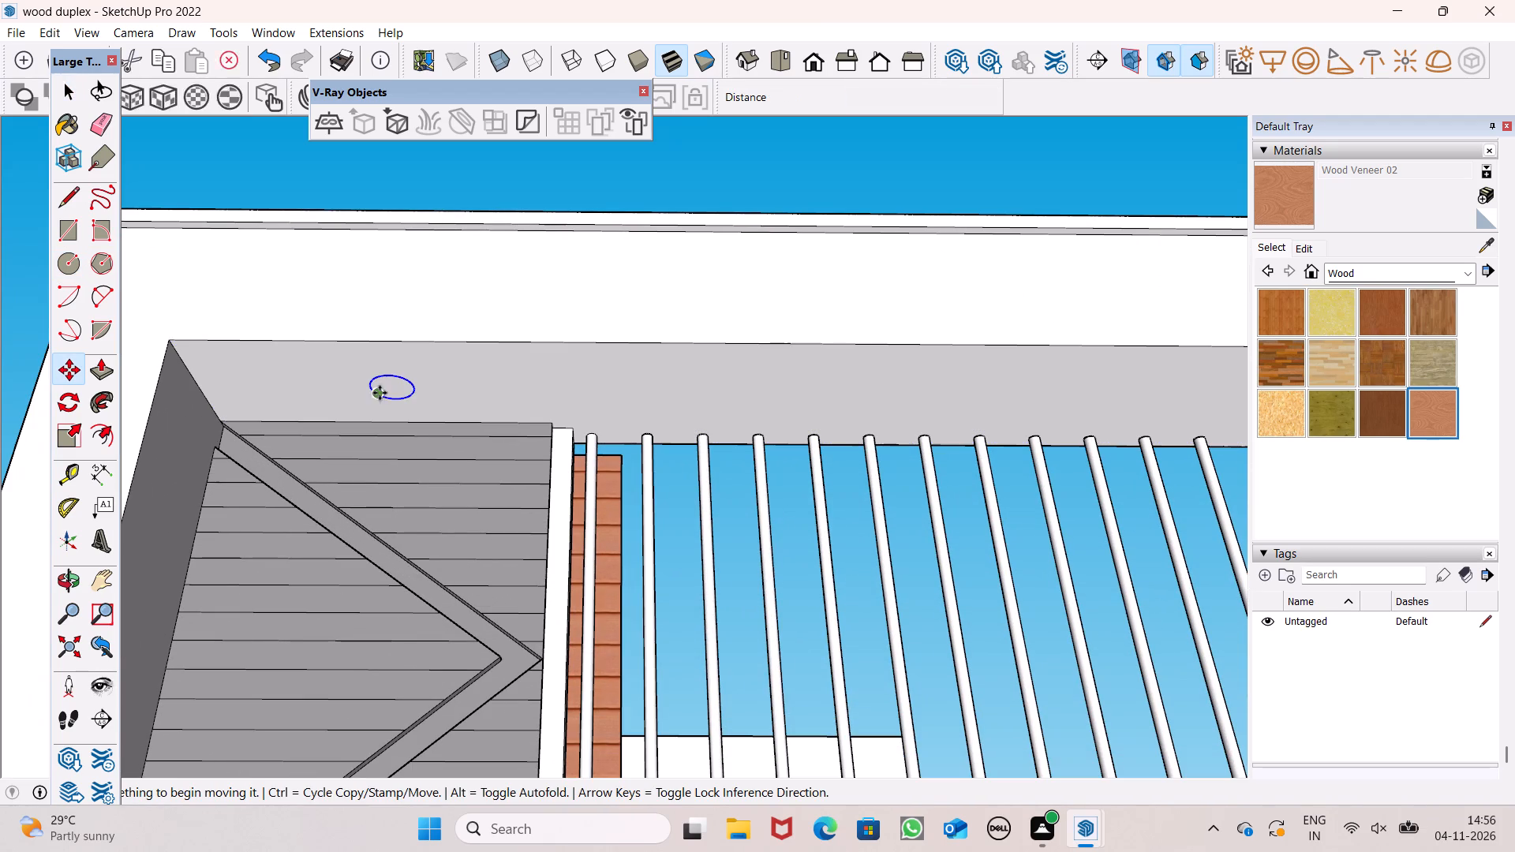
left_click(411, 391)
scroll(411, 391, "down", 8)
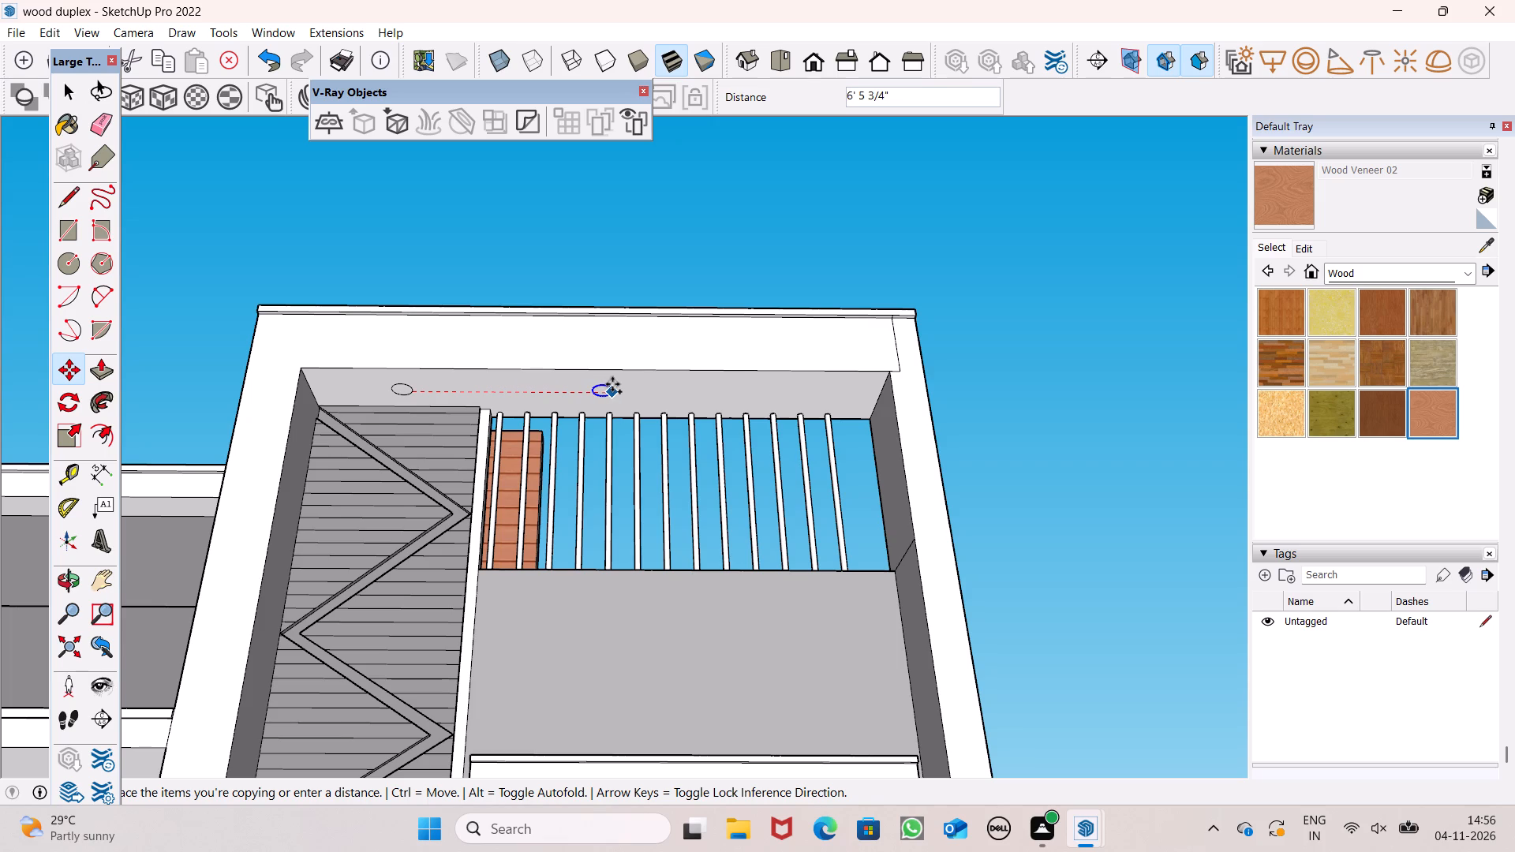
type("6'")
key("Return")
type("*2")
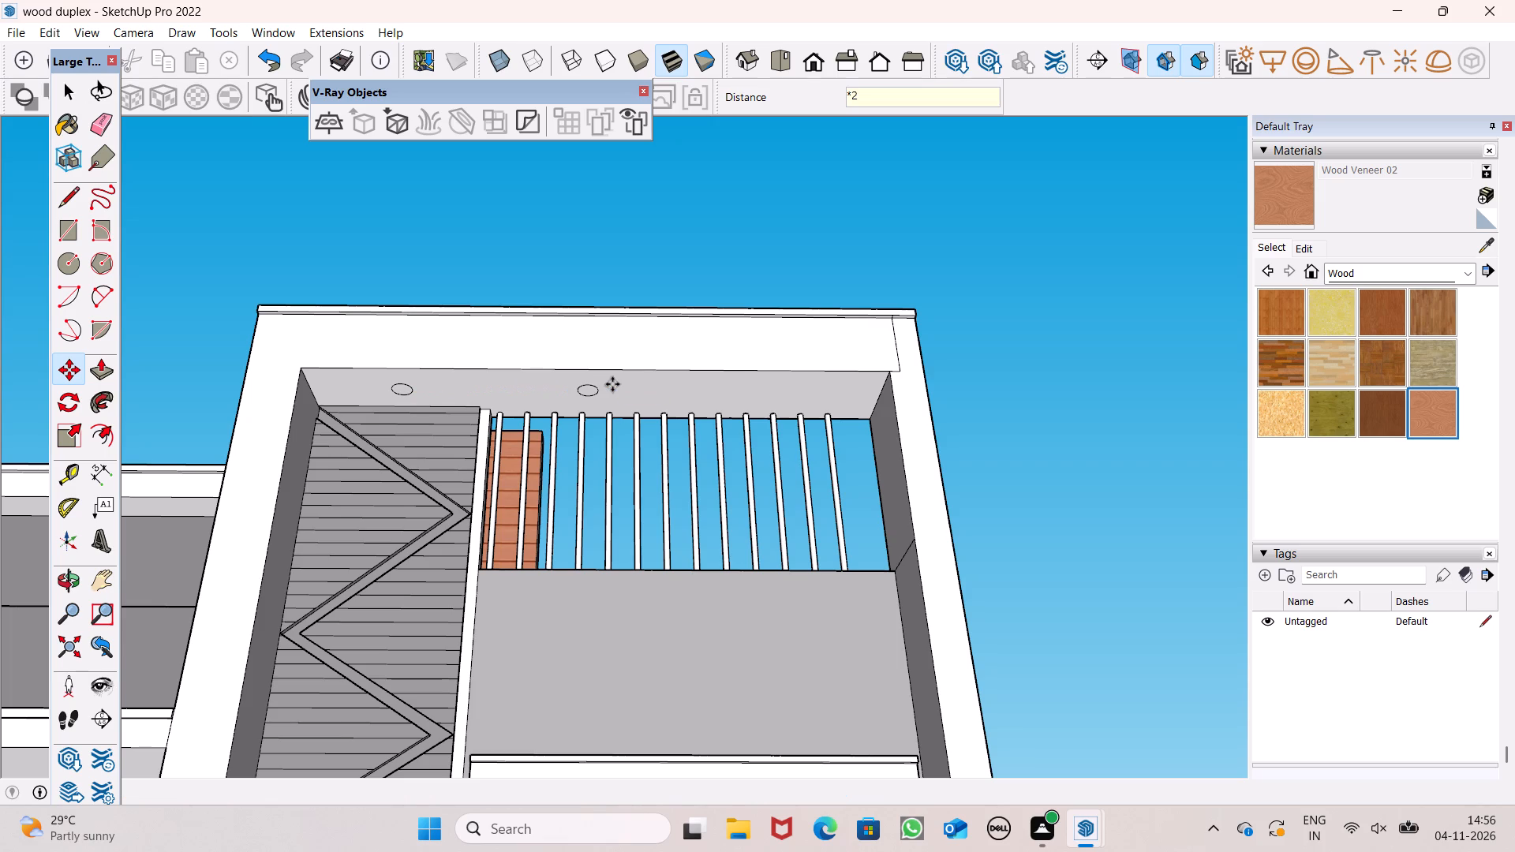
key("Return")
Erase the stray lines on the tall frame's upper front corner and on the inner face of its side wall.
key("e")
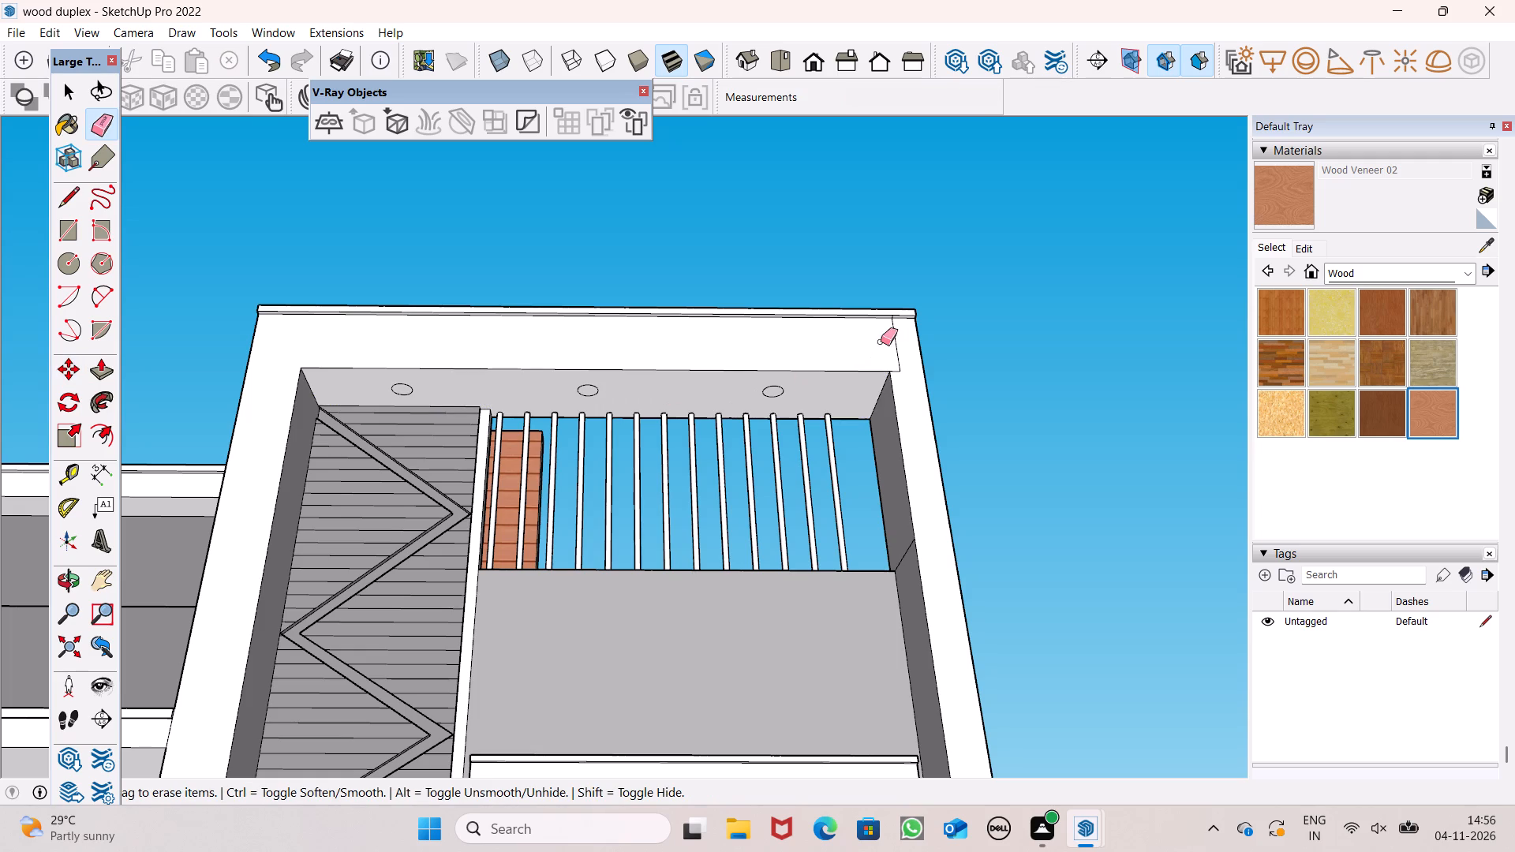
left_click_drag(886, 338, 900, 379)
left_click(909, 539)
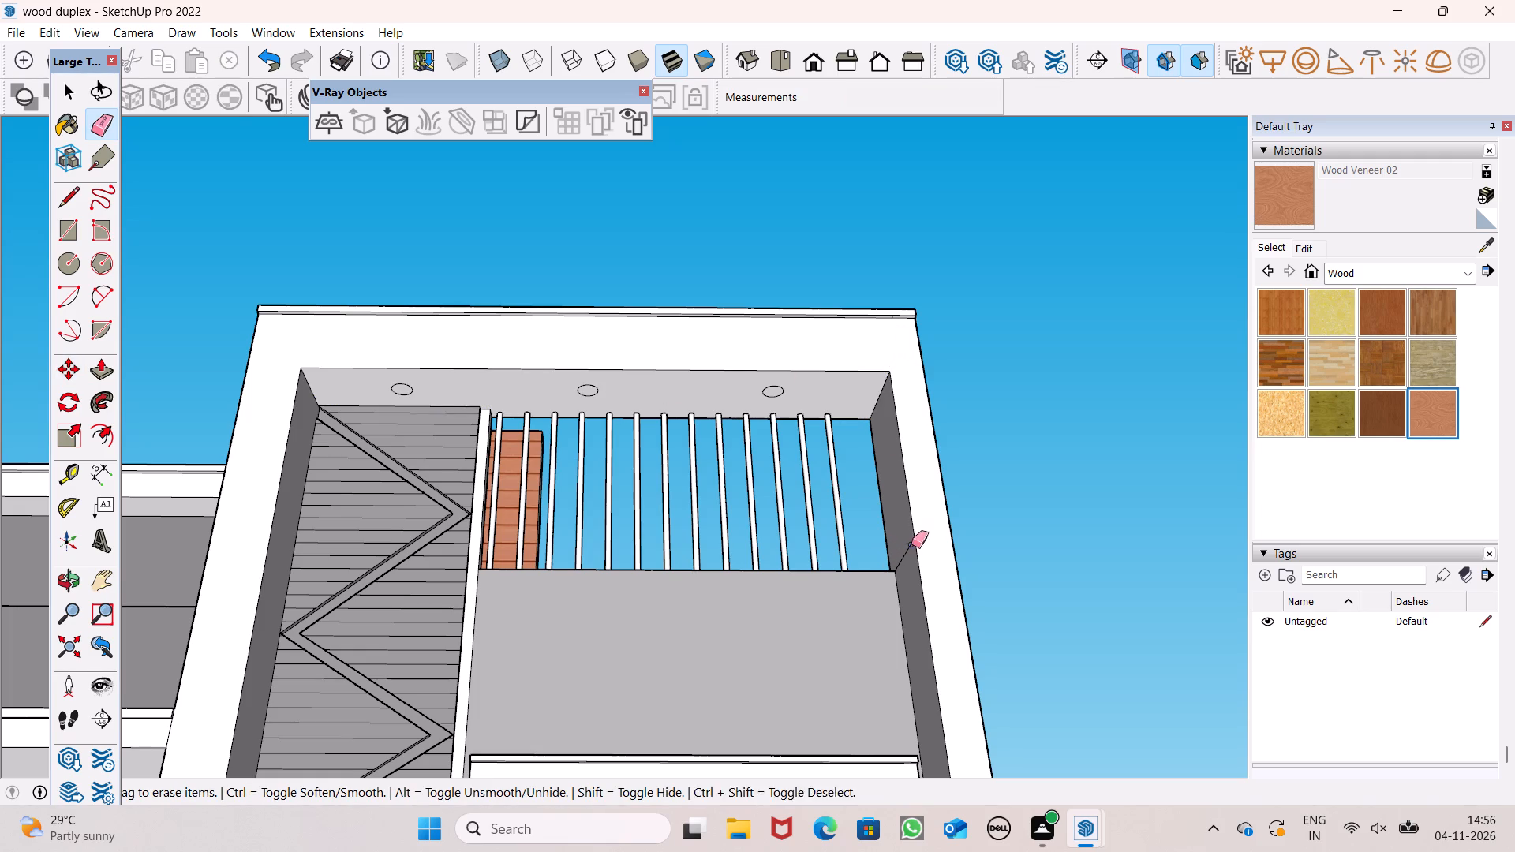
key("space")
Examine the ceiling circles, cleaned frame and upper floors of the facade from several angles.
key("o")
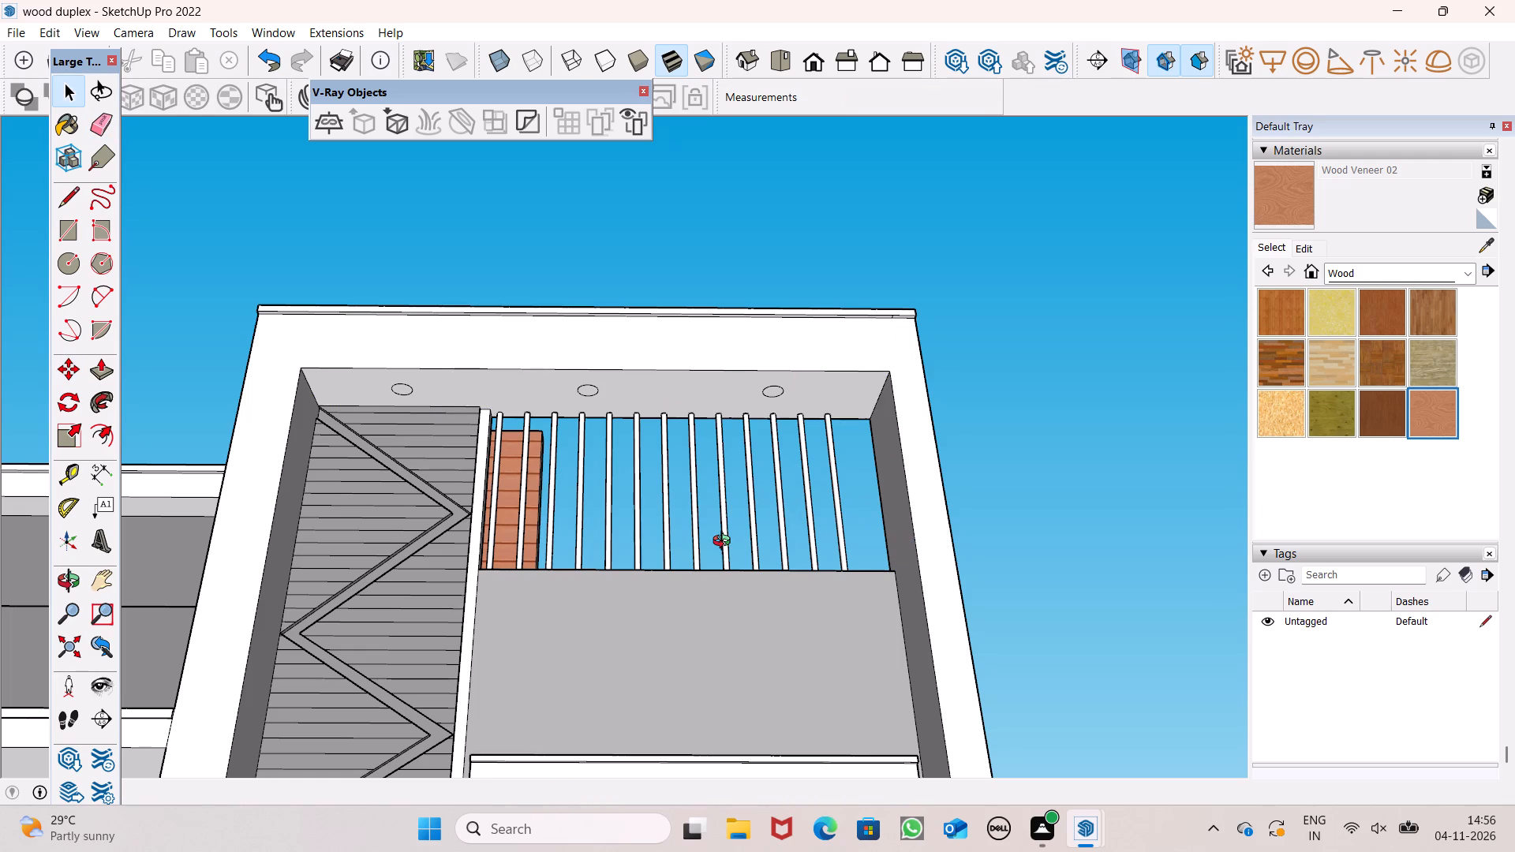
left_click_drag(555, 618, 557, 574, "shift")
scroll(557, 574, "down", 4)
left_click_drag(557, 574, 582, 740)
scroll(627, 666, "down", 3)
left_click_drag(623, 663, 626, 549, "shift")
left_click_drag(606, 620, 609, 656)
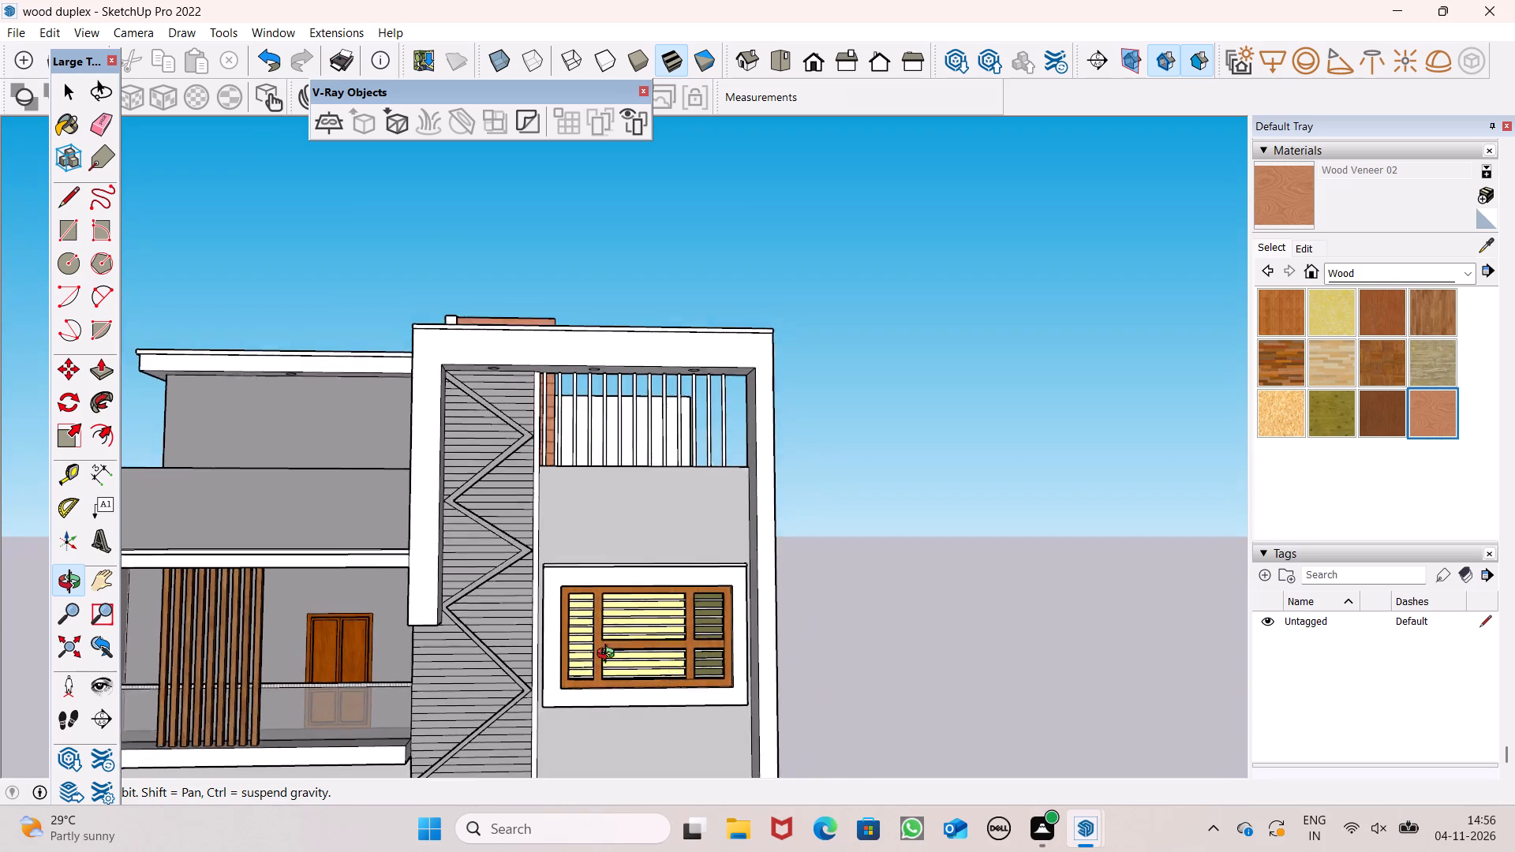
left_click_drag(609, 656, 614, 668)
scroll(604, 618, "down", 7)
left_click_drag(593, 630, 468, 659)
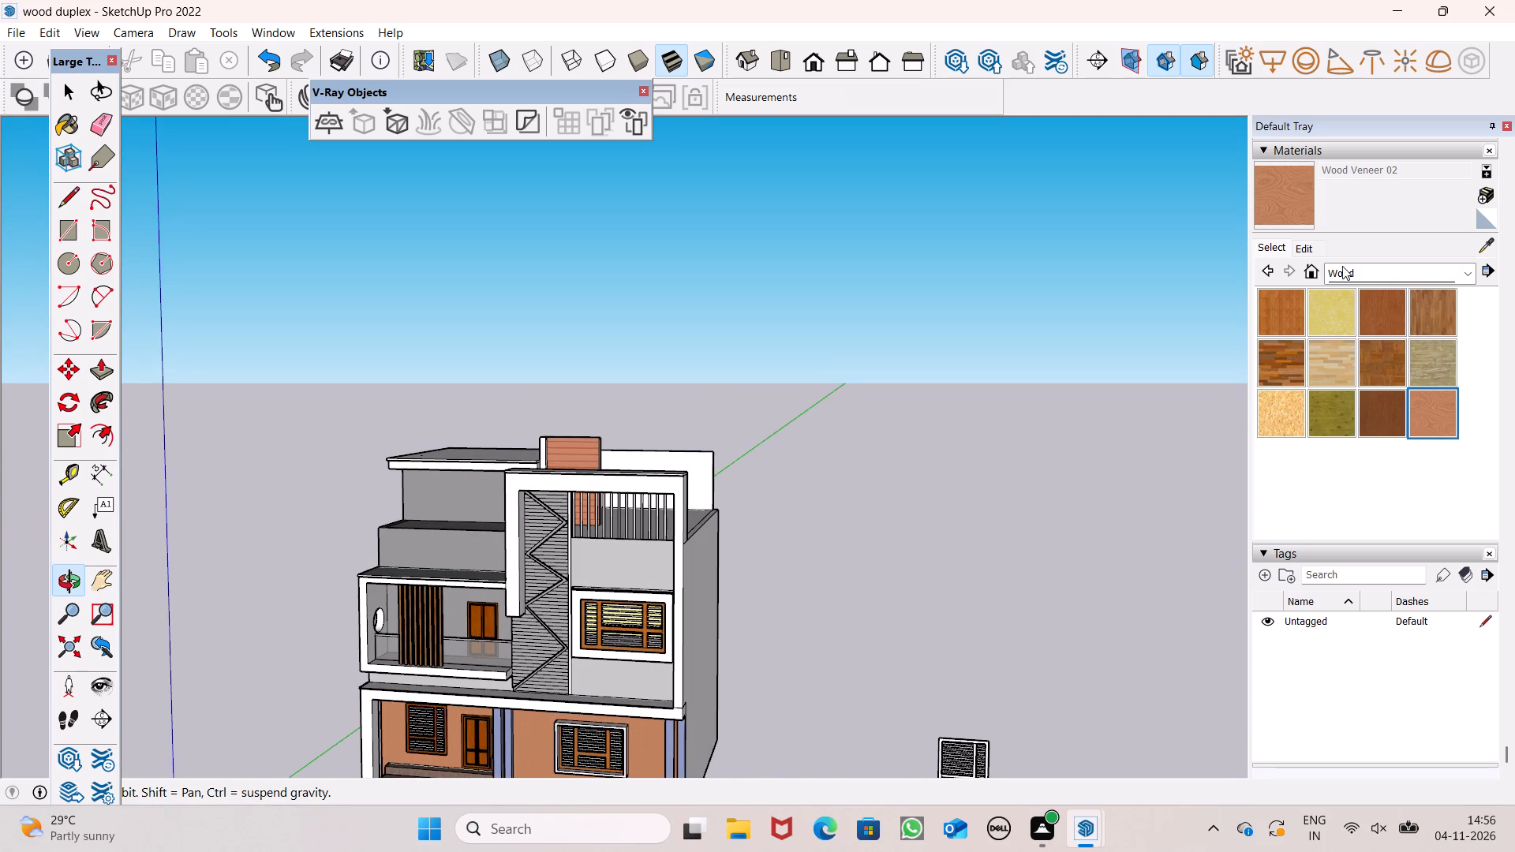
Paint the first three vertical bars of the top-floor opening, starting beside the zigzag cladding, with 0136_Charcoal from Colors-Named.
left_click(1335, 270)
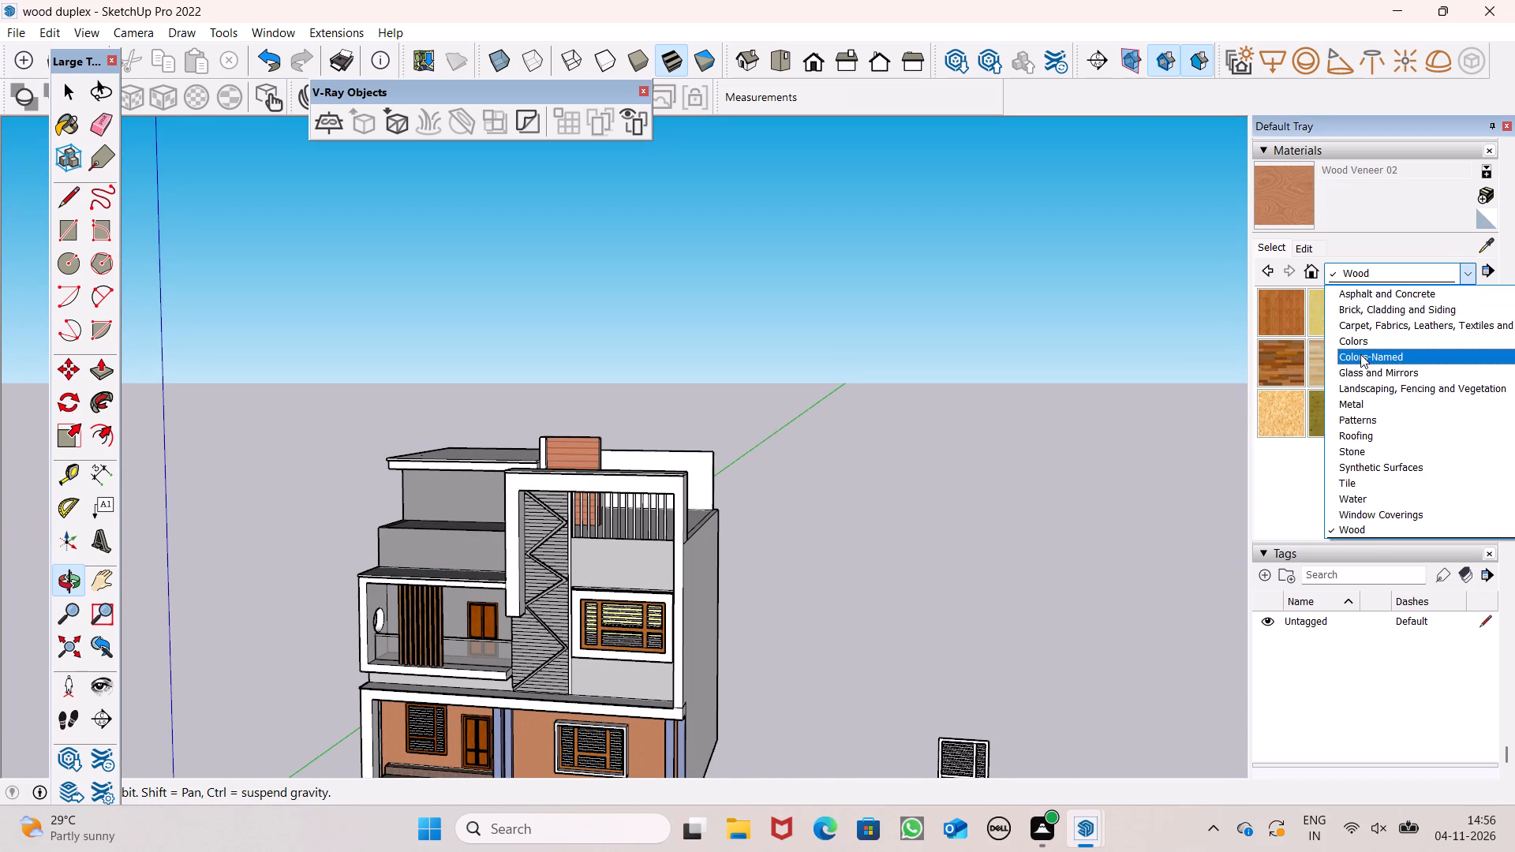
left_click(1360, 354)
scroll(1358, 365, "down", 12)
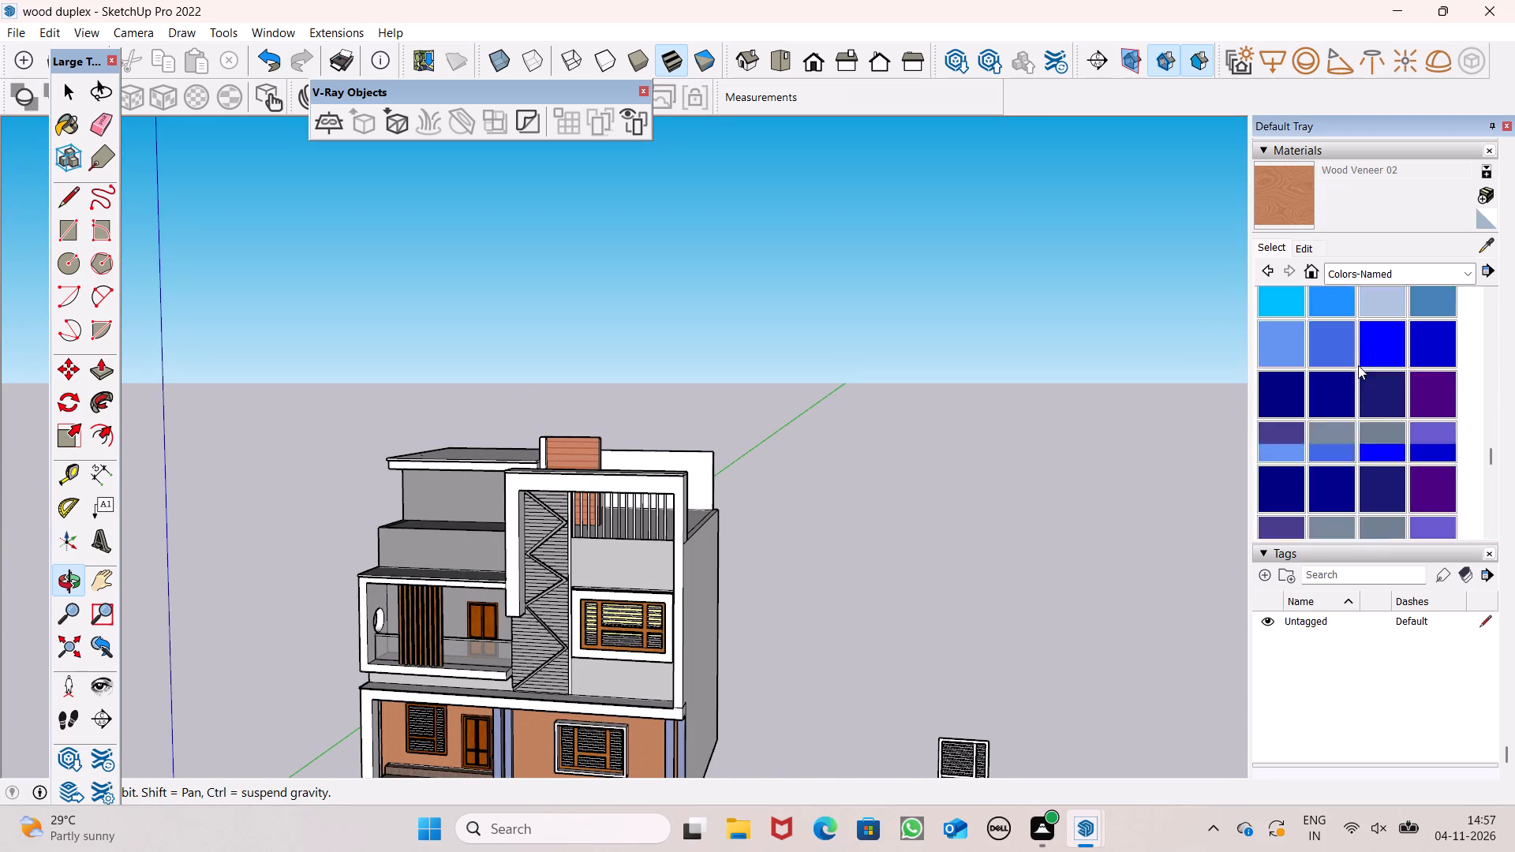
scroll(1358, 365, "down", 6)
scroll(1357, 365, "up", 2)
left_click(1437, 457)
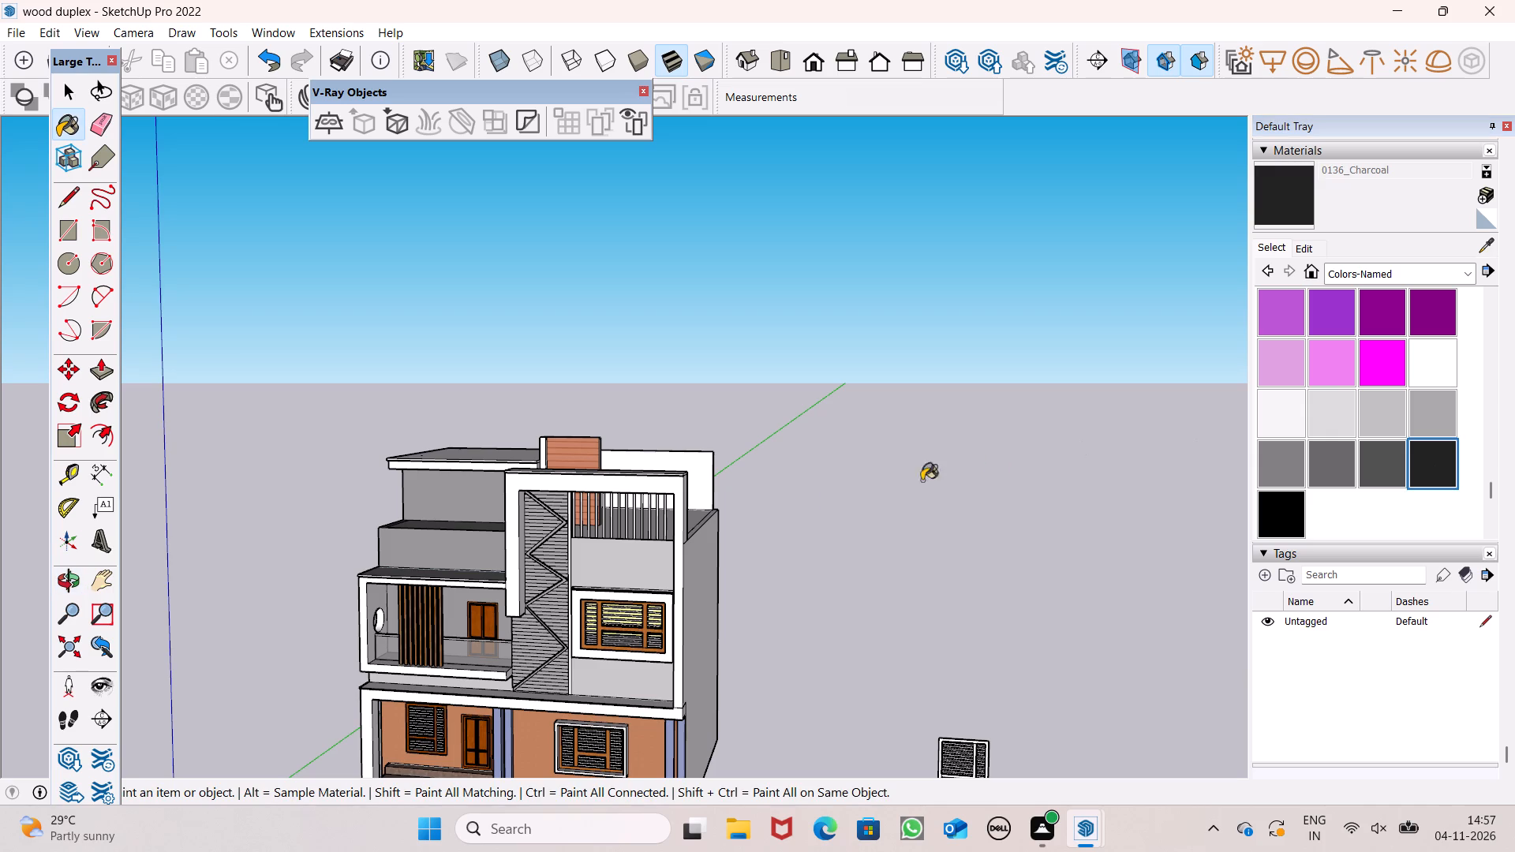
scroll(629, 523, "up", 4)
scroll(515, 525, "up", 7)
scroll(600, 551, "up", 8)
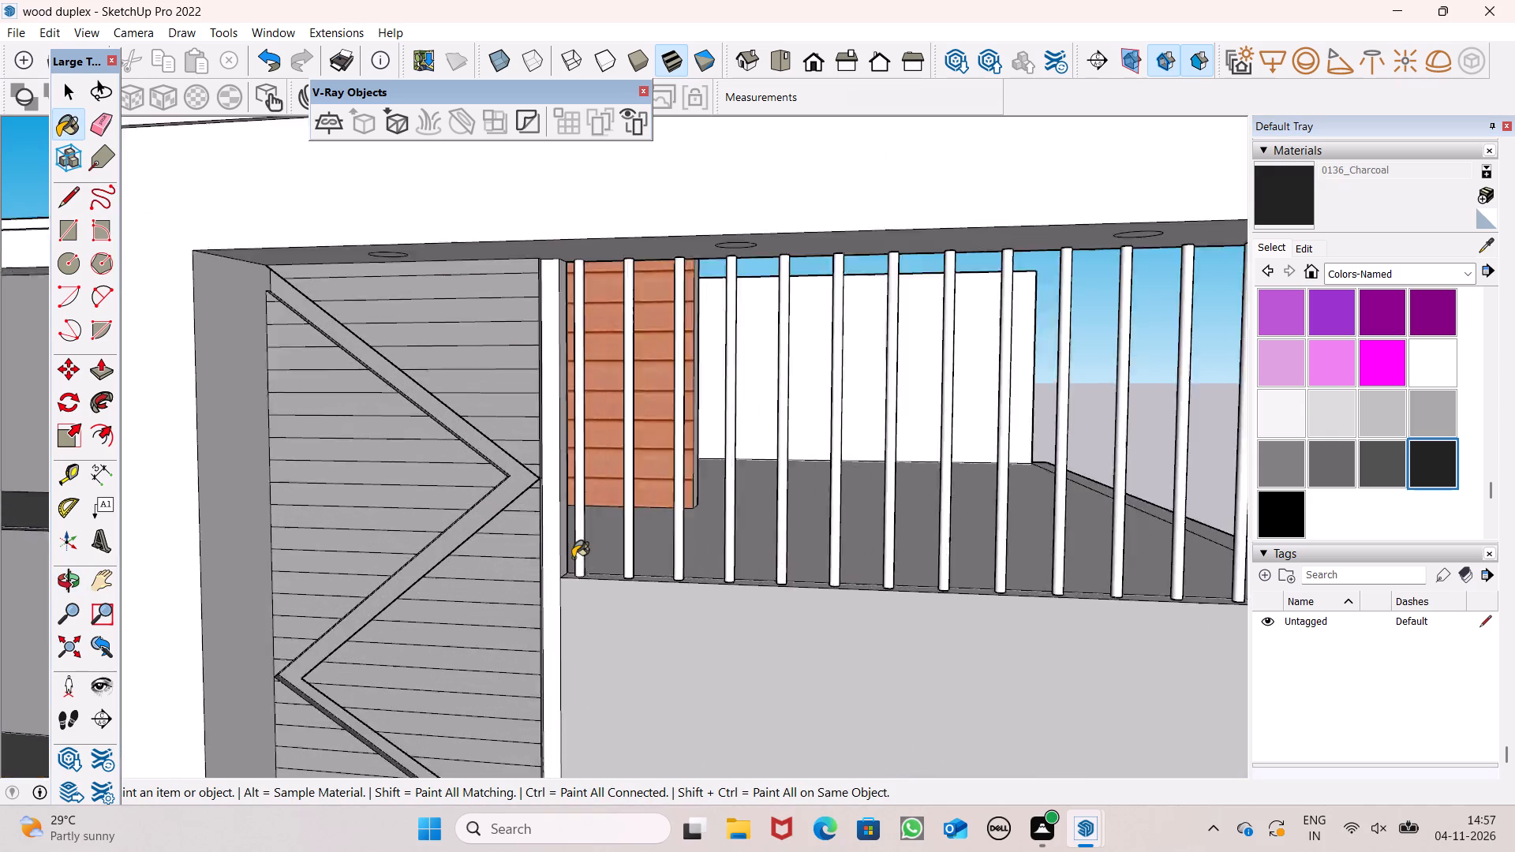
scroll(573, 558, "up", 7)
left_click(591, 510)
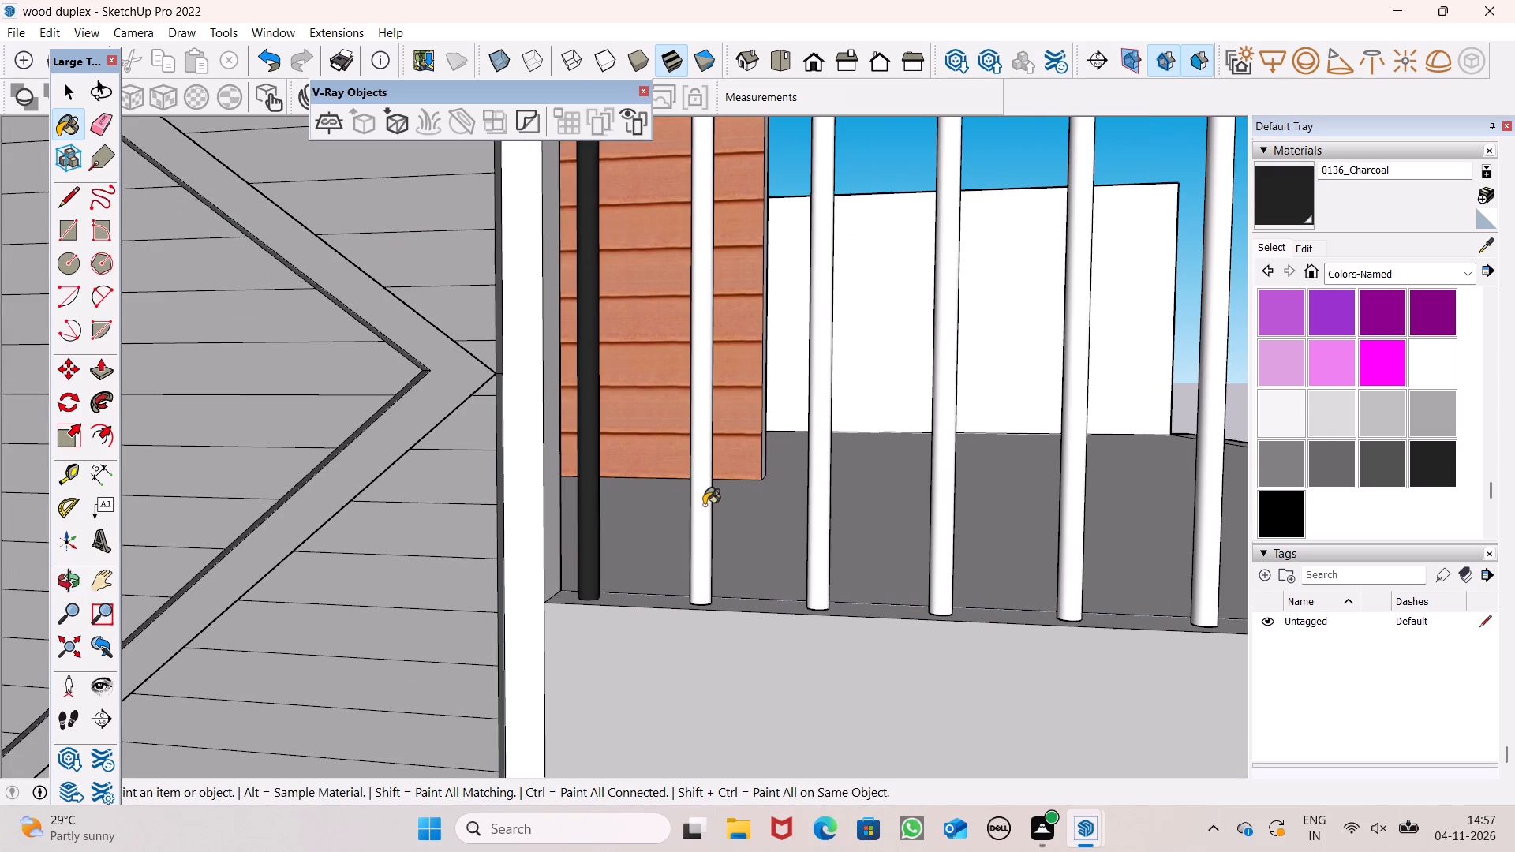
left_click(702, 503)
left_click(817, 537)
Paint the next five vertical bars of the top-floor opening with 0136_Charcoal.
scroll(608, 531, "down", 6)
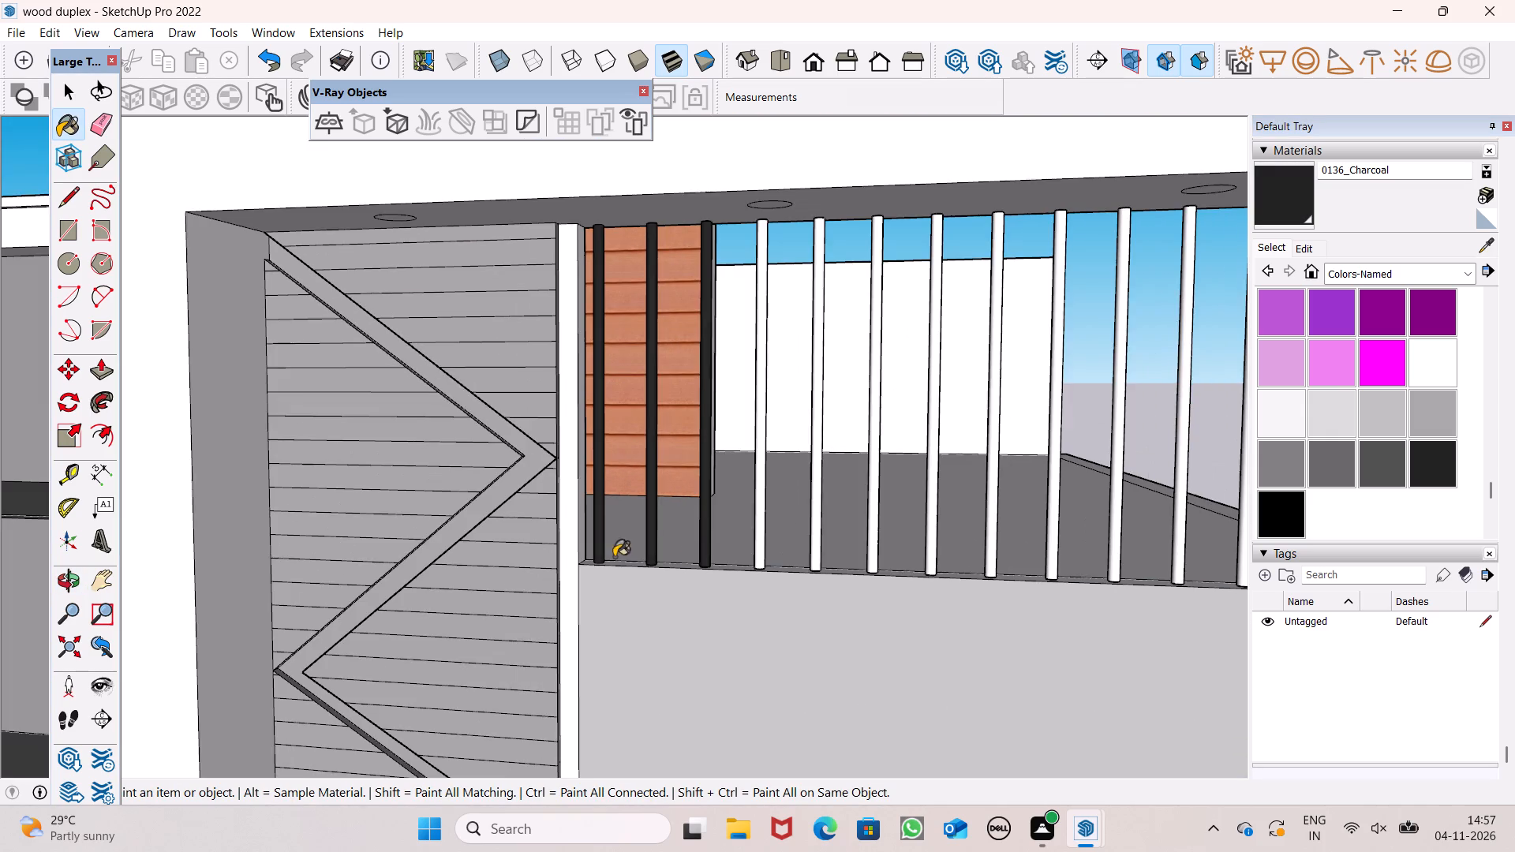
scroll(789, 534, "up", 9)
left_click(720, 523)
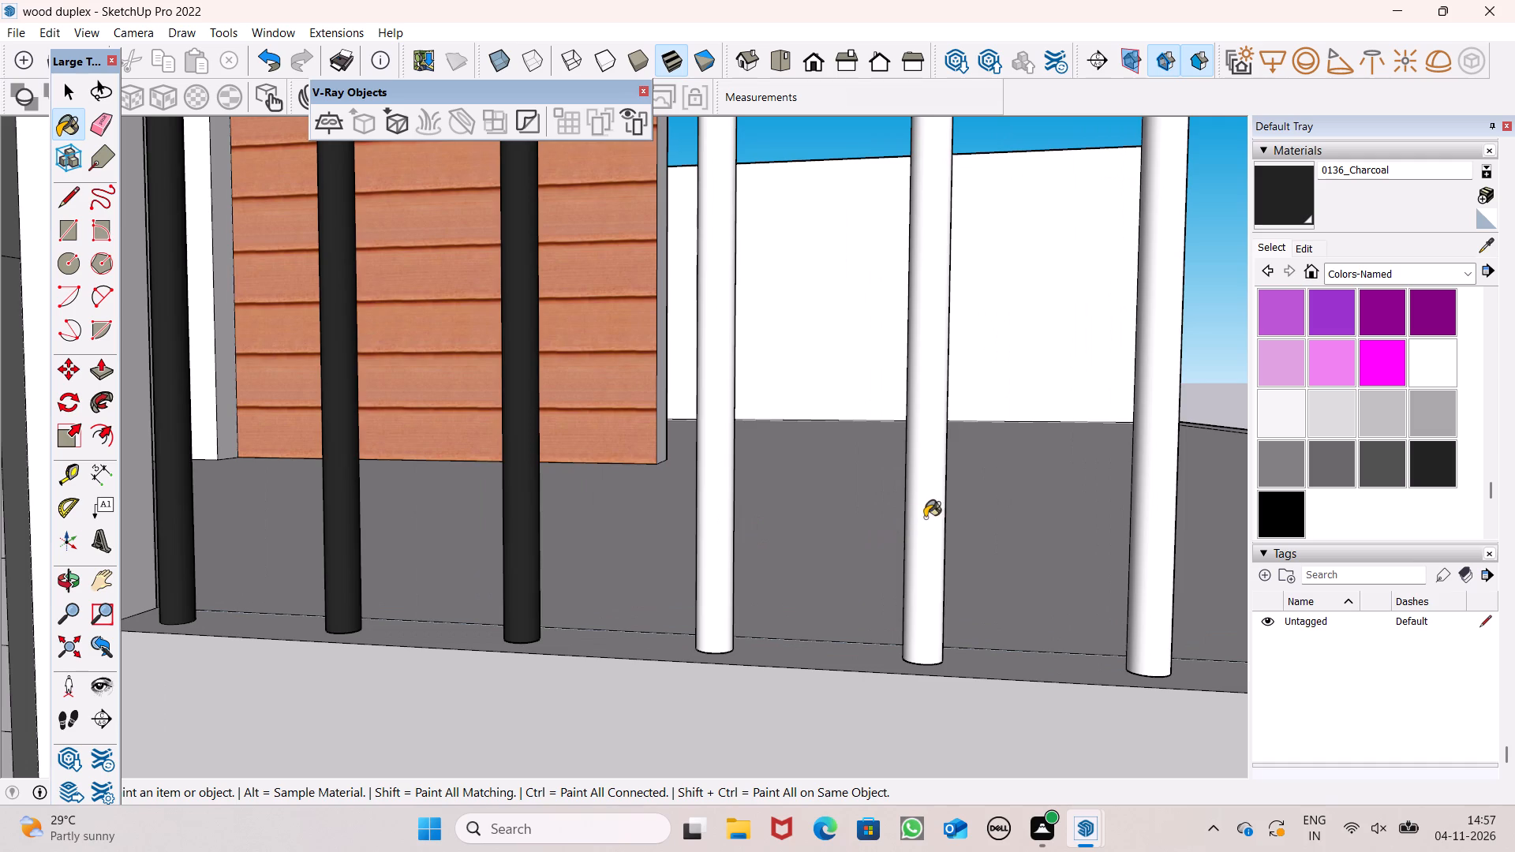
left_click(929, 513)
scroll(533, 565, "down", 7)
scroll(829, 563, "up", 5)
left_click(833, 560)
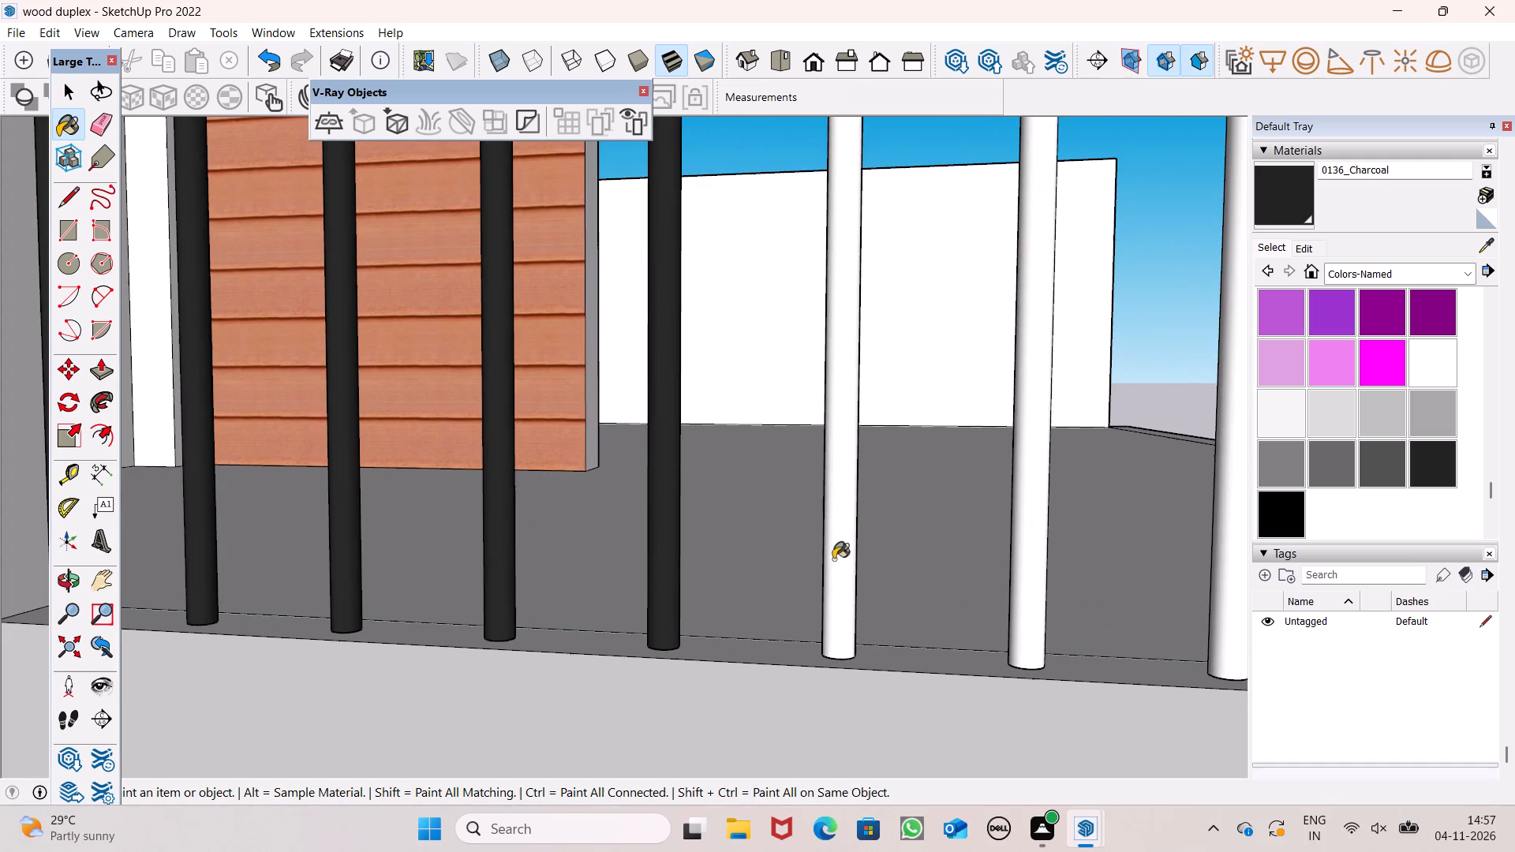
scroll(534, 547, "down", 6)
scroll(777, 608, "up", 11)
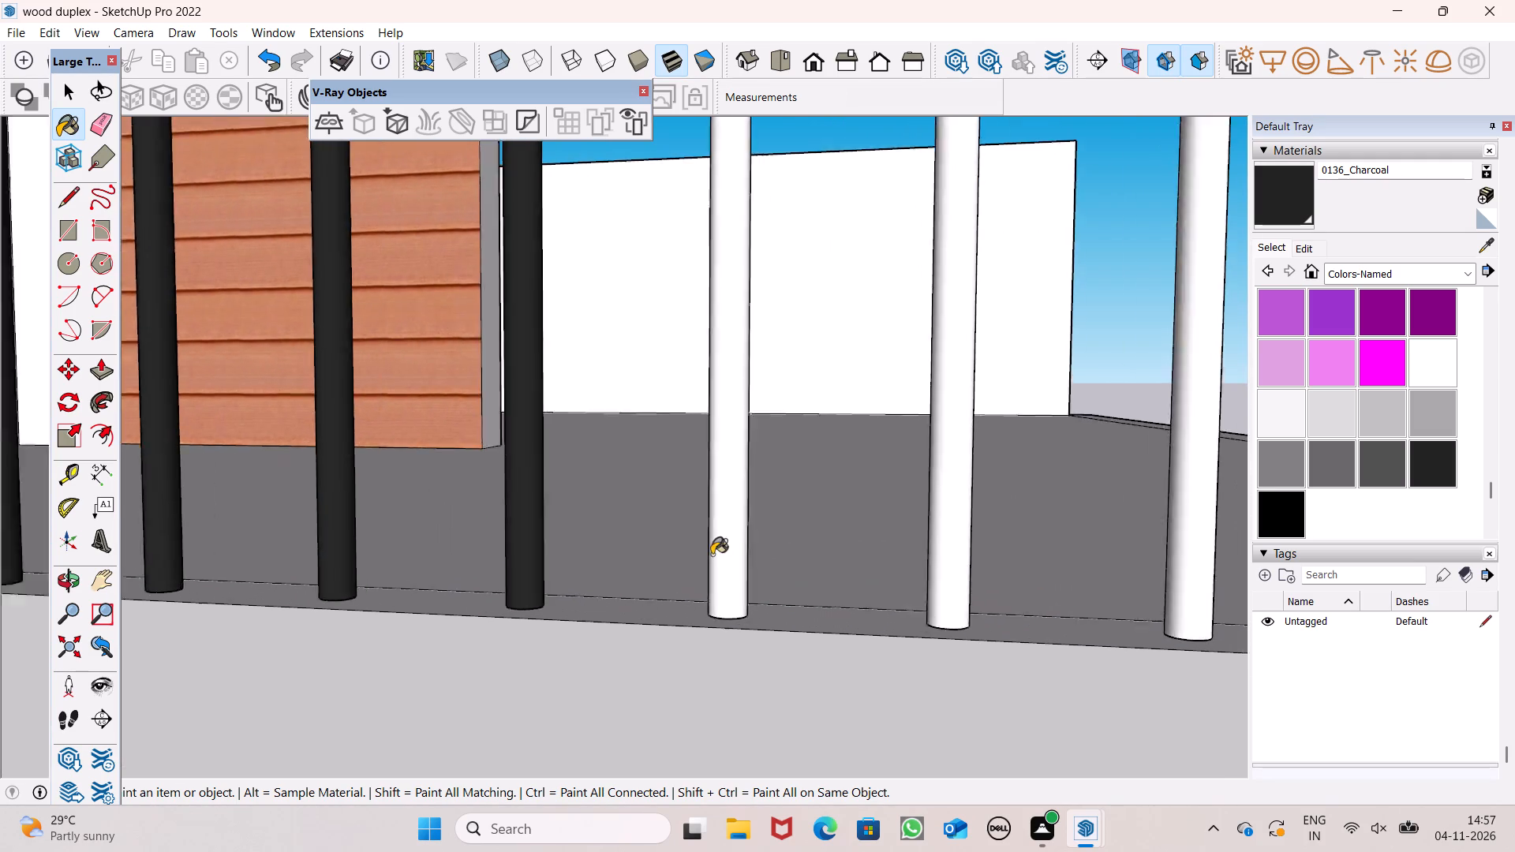
scroll(712, 555, "up", 2)
left_click(731, 525)
left_click(1095, 499)
Paint the remaining five vertical bars, up to the frame's side wall, with 0136_Charcoal.
scroll(440, 502, "down", 9)
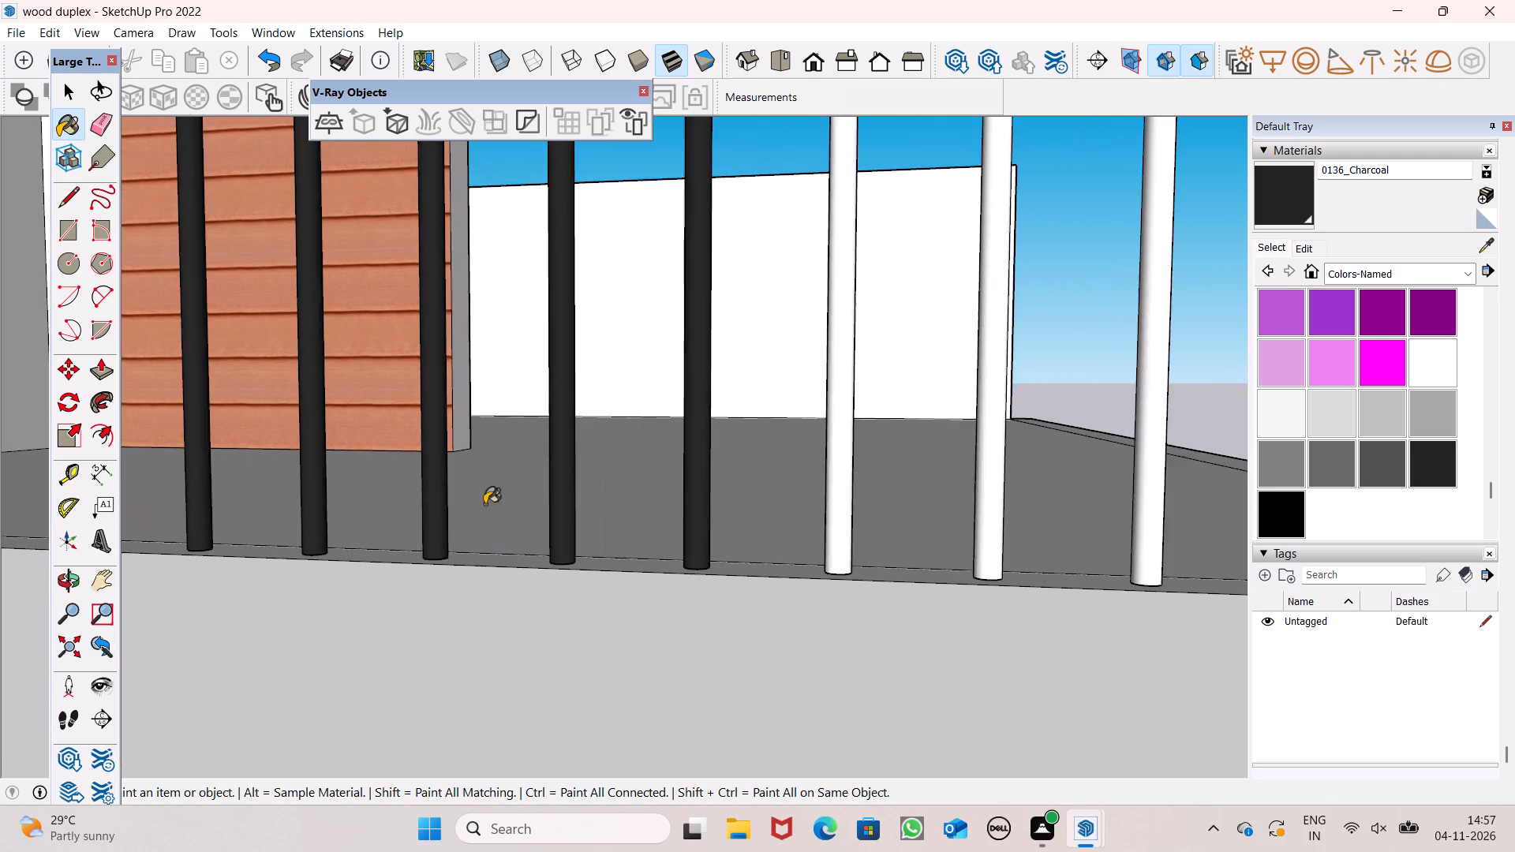
scroll(586, 517, "down", 5)
left_click(729, 463)
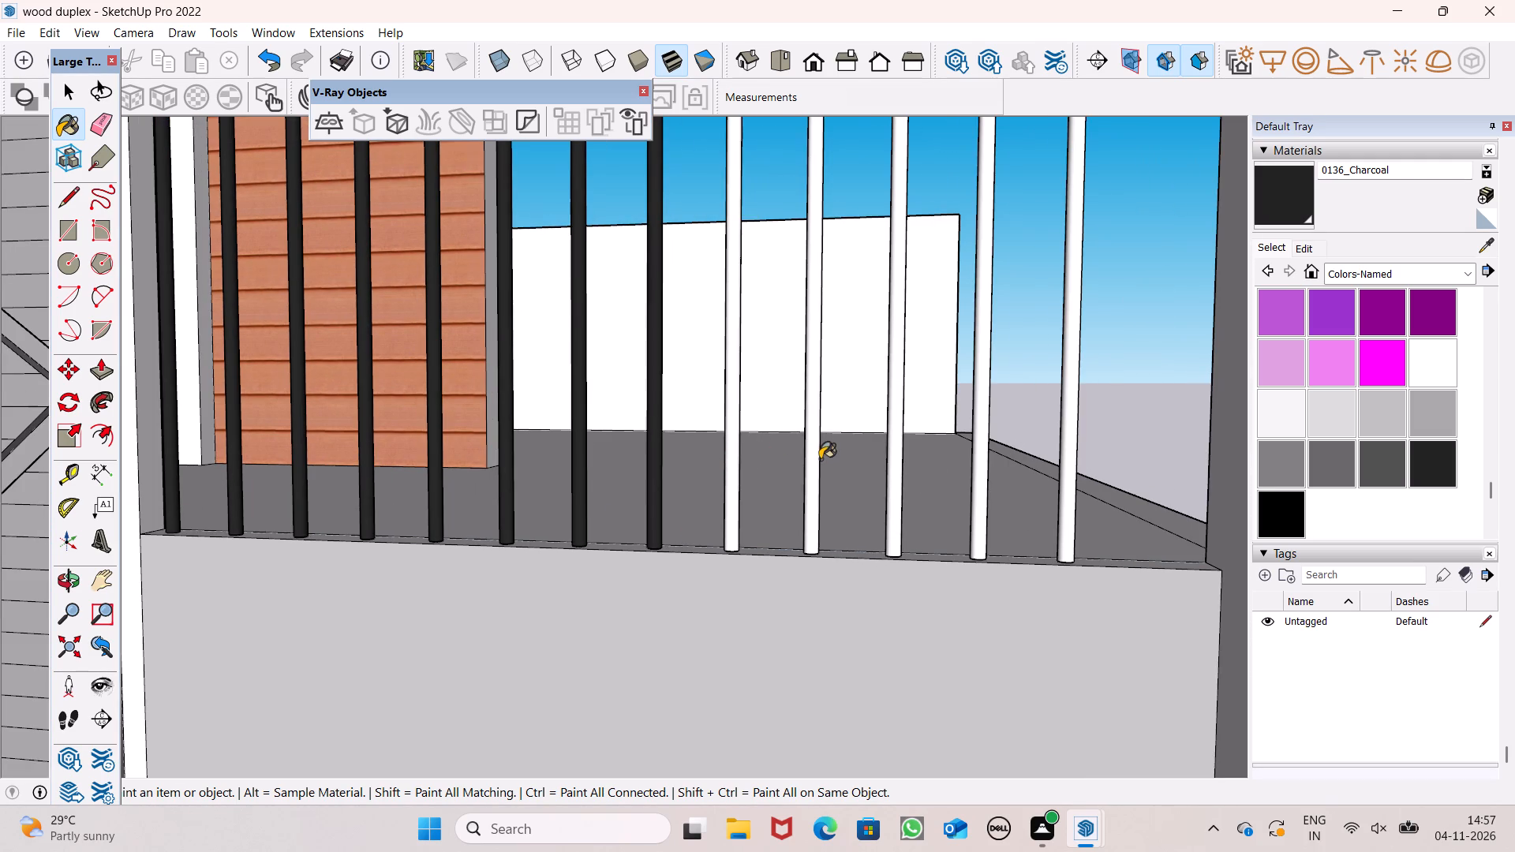
left_click(813, 456)
left_click(895, 469)
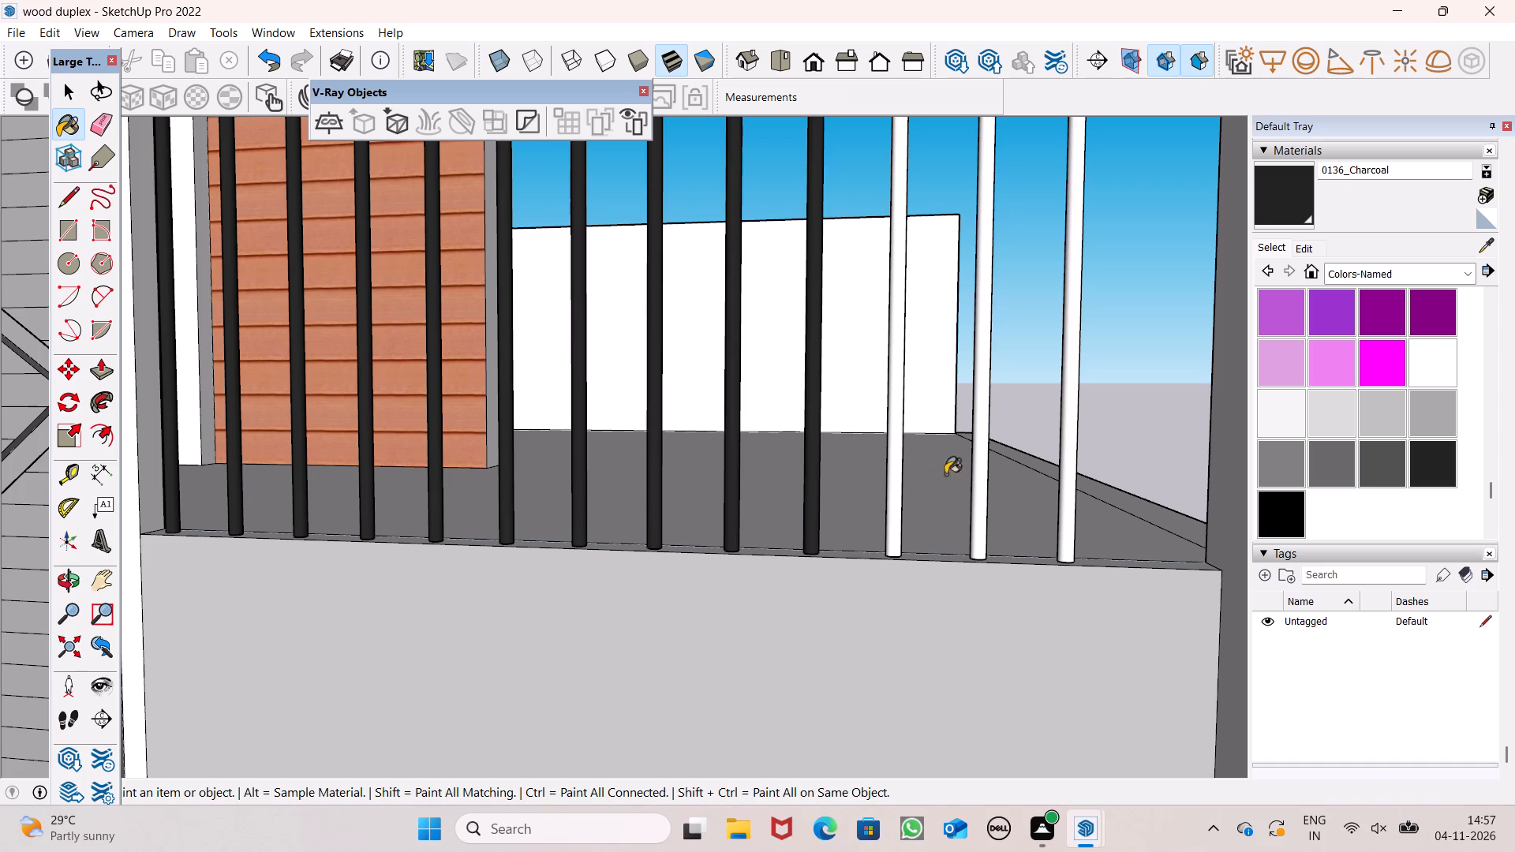
left_click(979, 491)
left_click(1065, 514)
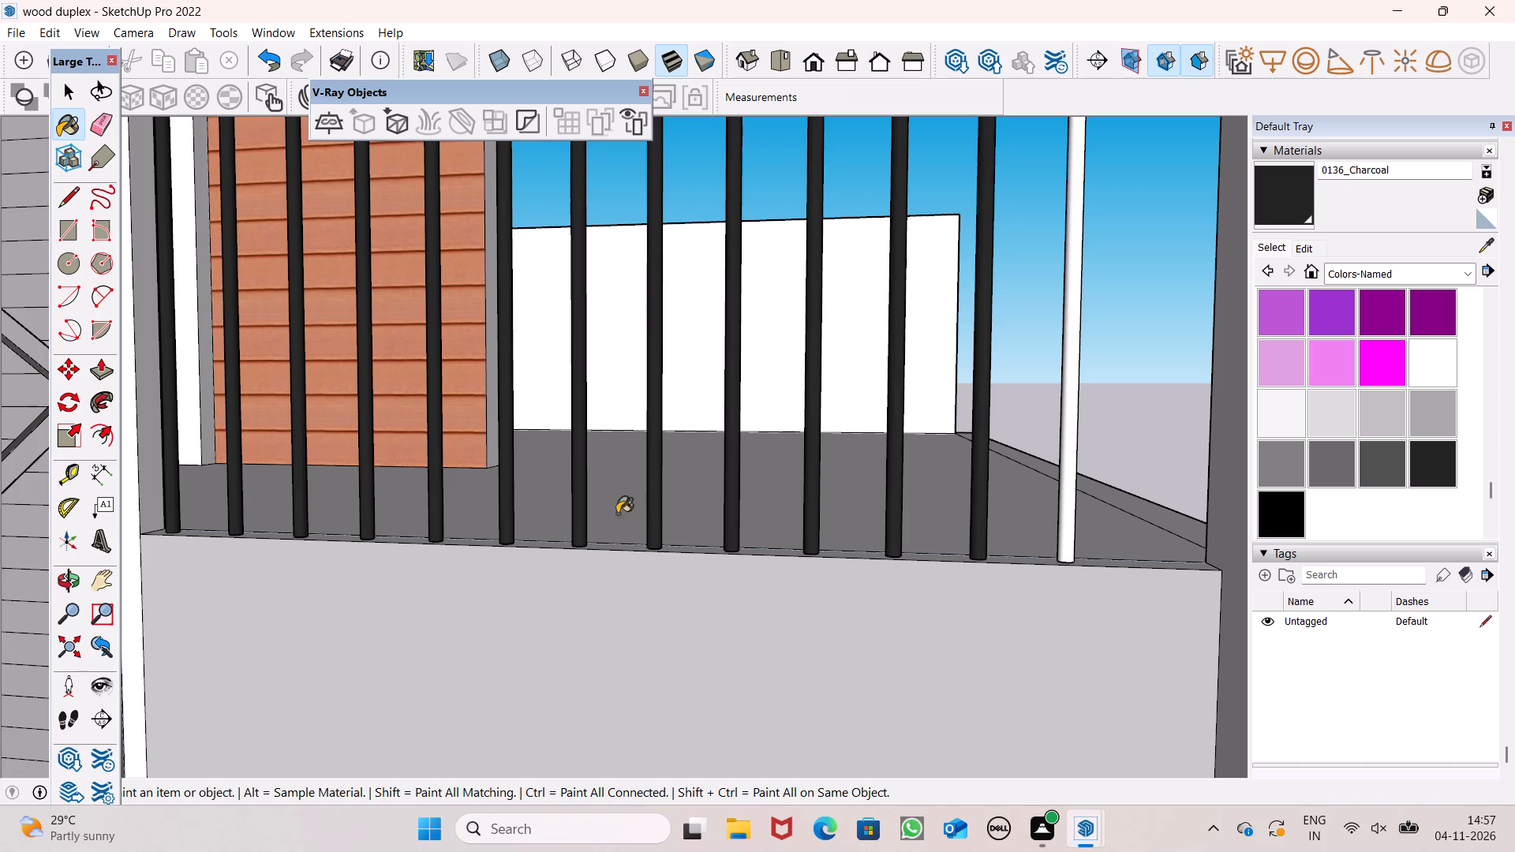
Examine the painted bars of the top-floor opening and the surrounding upper facade from closer and farther views.
left_click(77, 574)
scroll(555, 588, "down", 2)
scroll(560, 591, "up", 1)
scroll(560, 591, "down", 2)
scroll(560, 591, "up", 1)
scroll(560, 591, "down", 3)
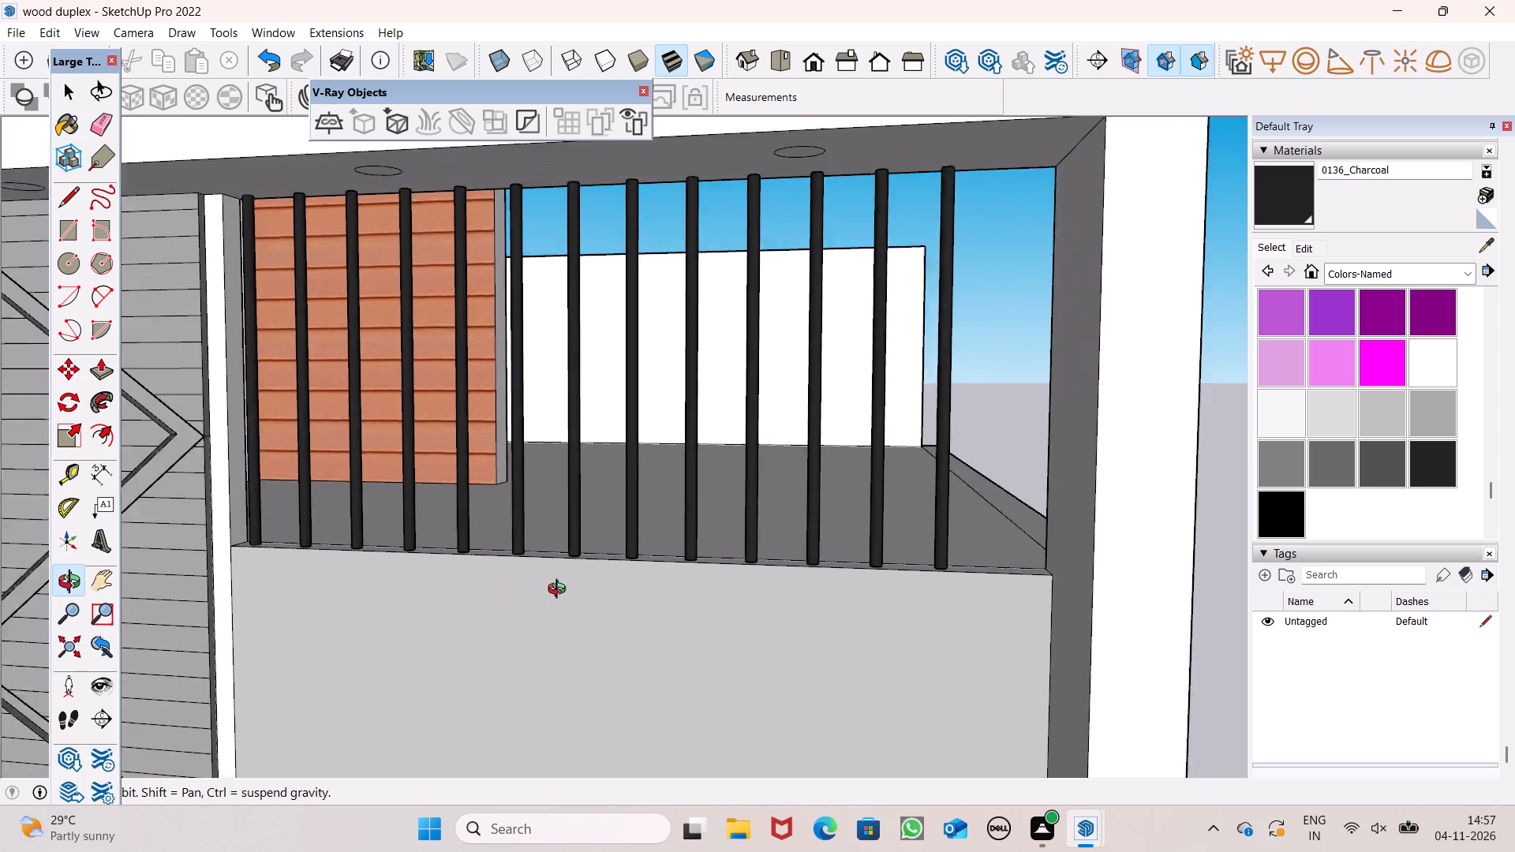
scroll(560, 591, "down", 8)
left_click_drag(754, 626, 706, 683)
scroll(774, 615, "down", 4)
left_click_drag(515, 676, 642, 518)
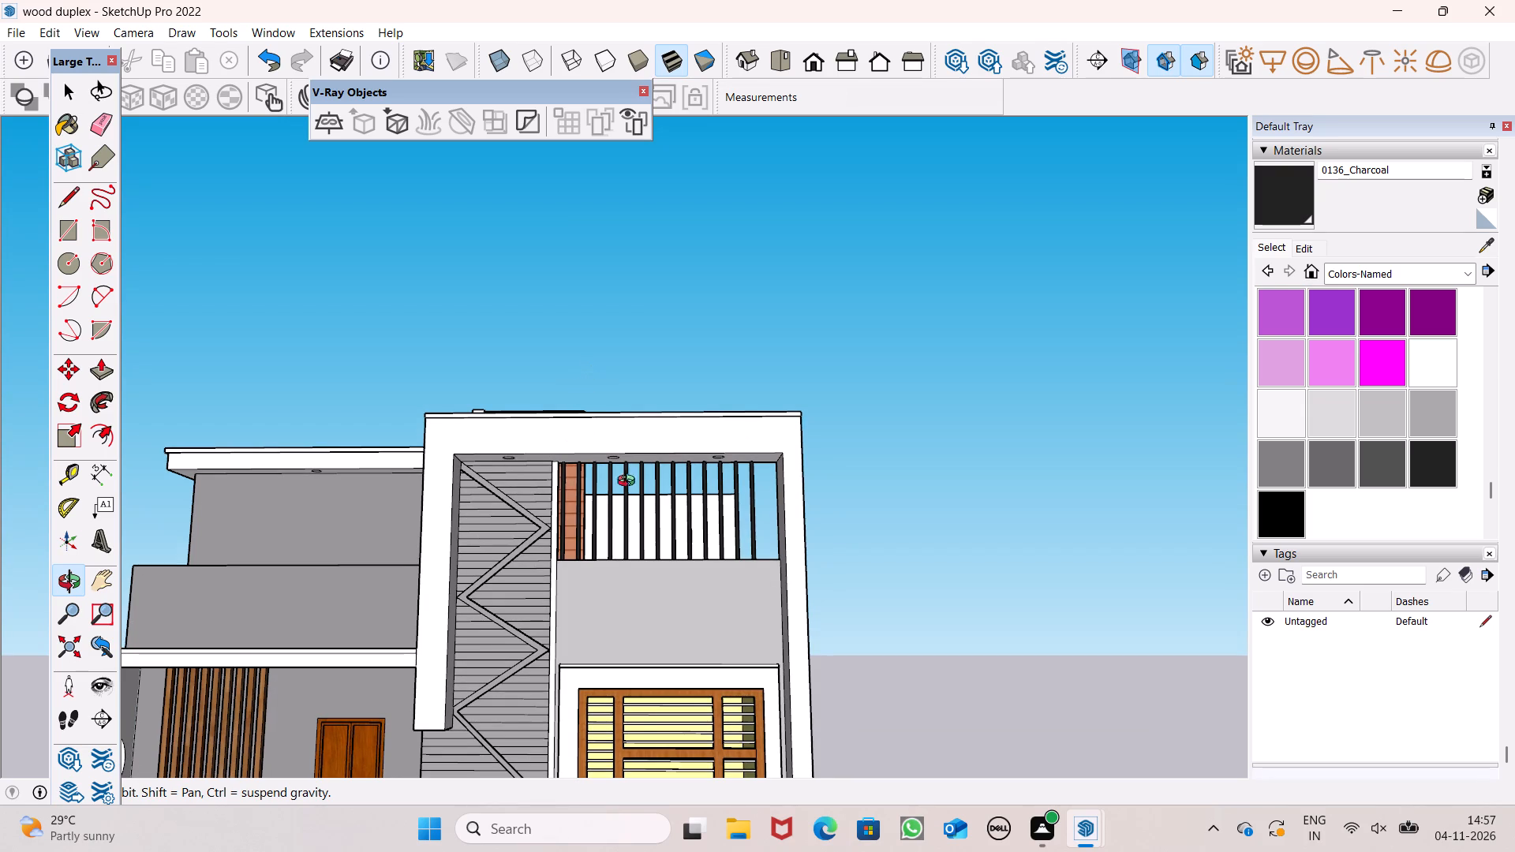
Examine the whole facade from the roof and top-floor bars down to the ground floor, viewed from higher and lower angles.
left_click_drag(613, 514, 615, 624)
left_click_drag(277, 825, 294, 727, "shift")
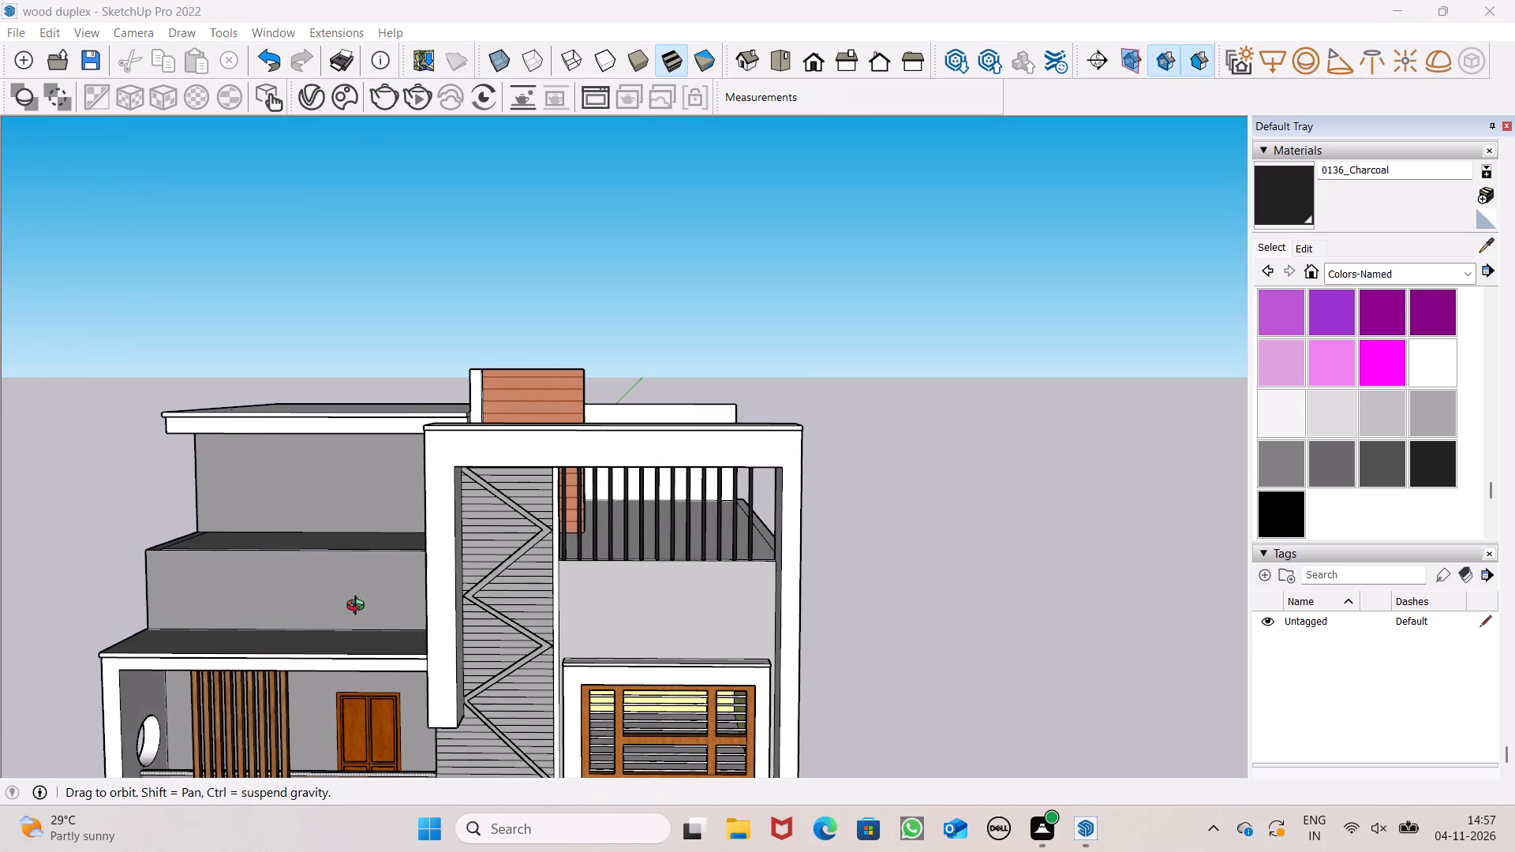
scroll(359, 607, "down", 2)
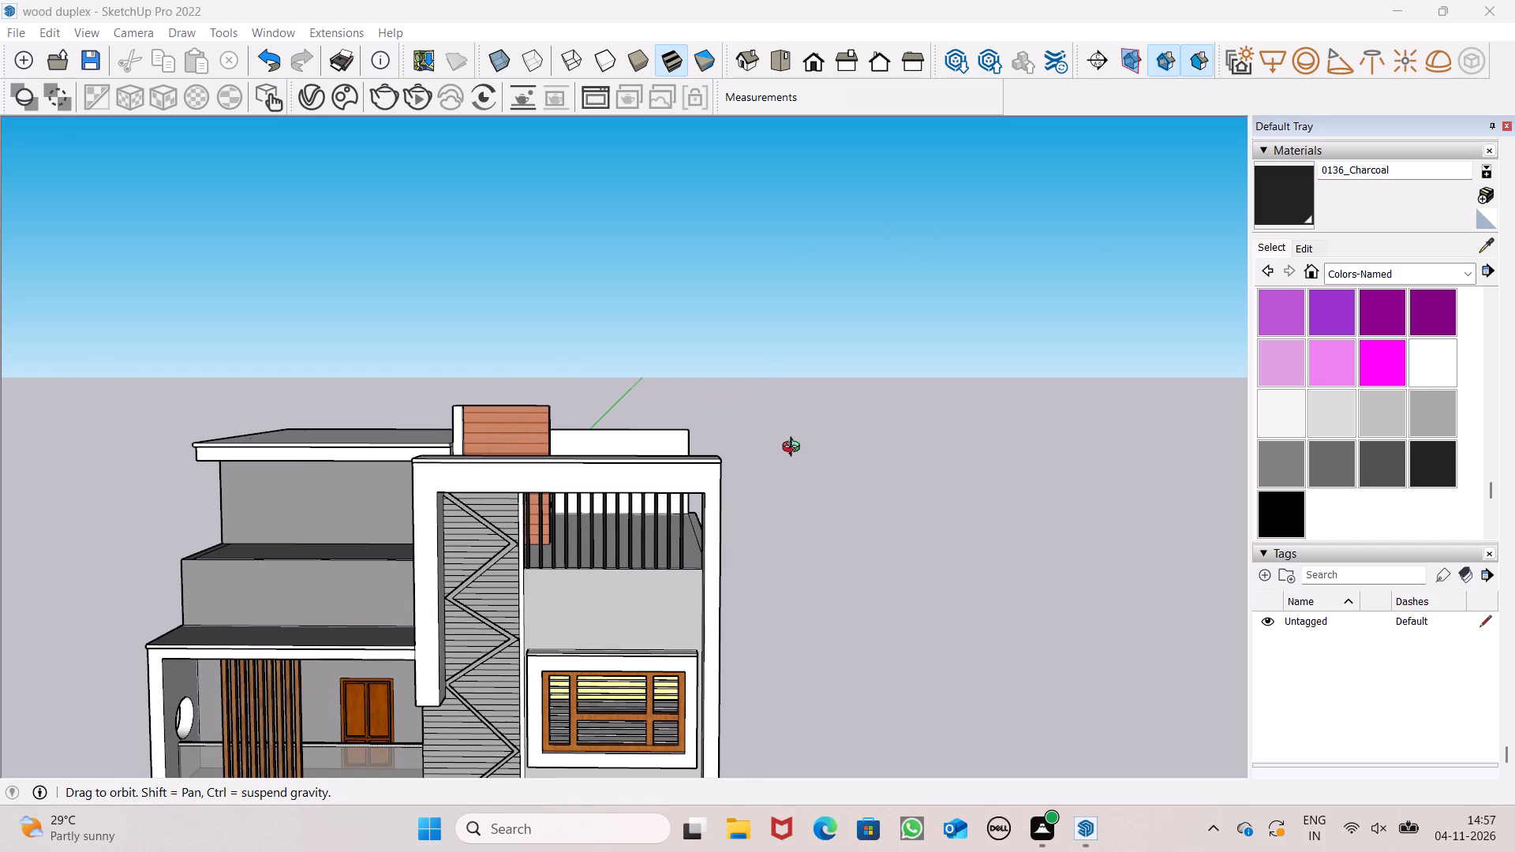
left_click_drag(795, 452, 687, 417, "shift")
left_click_drag(784, 459, 744, 480)
left_click_drag(581, 487, 590, 435, "shift")
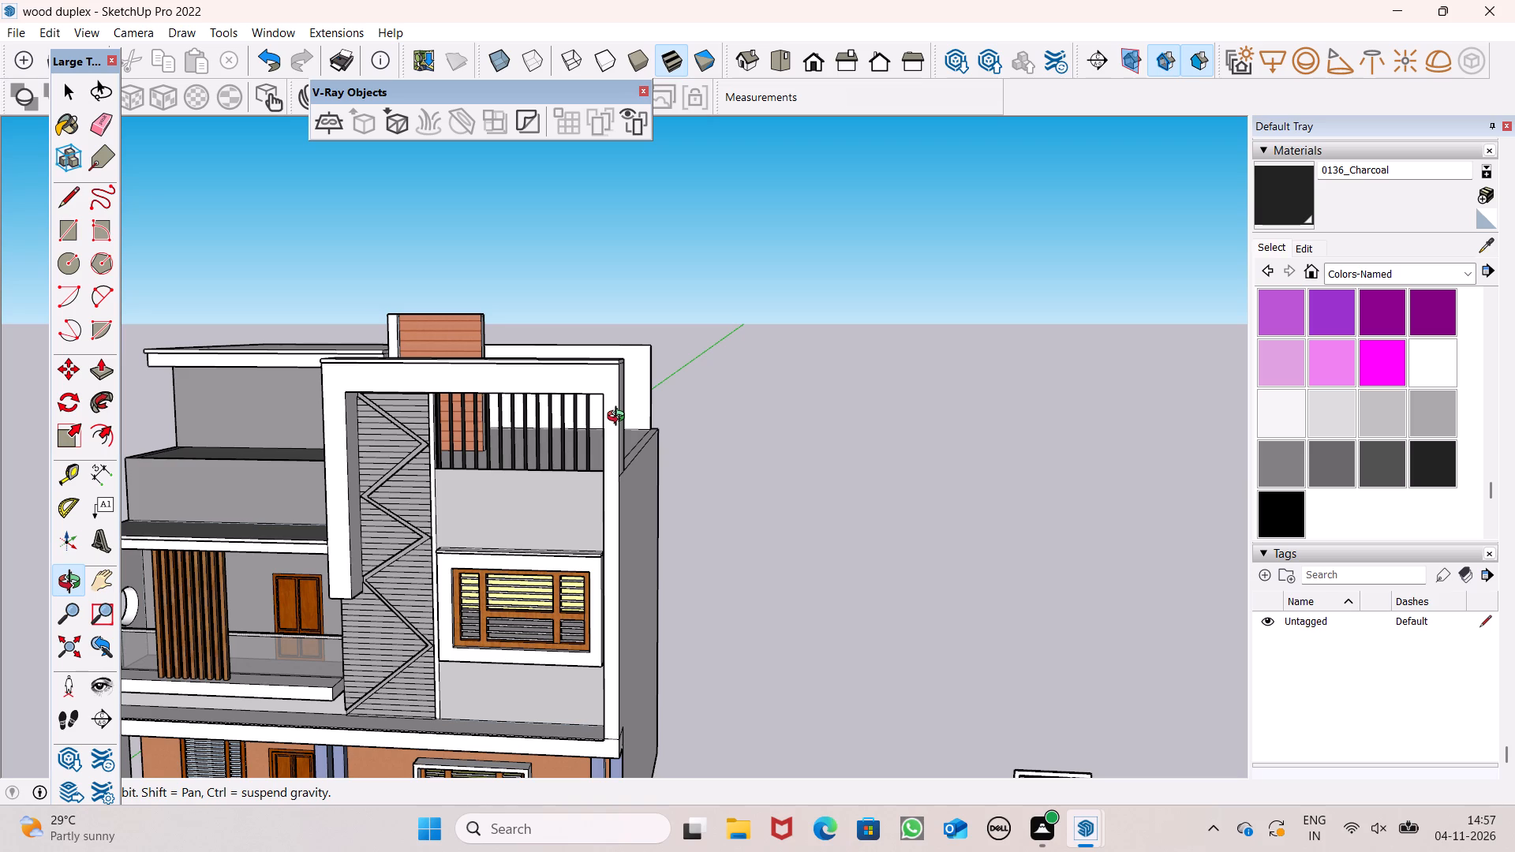
left_click(545, 411)
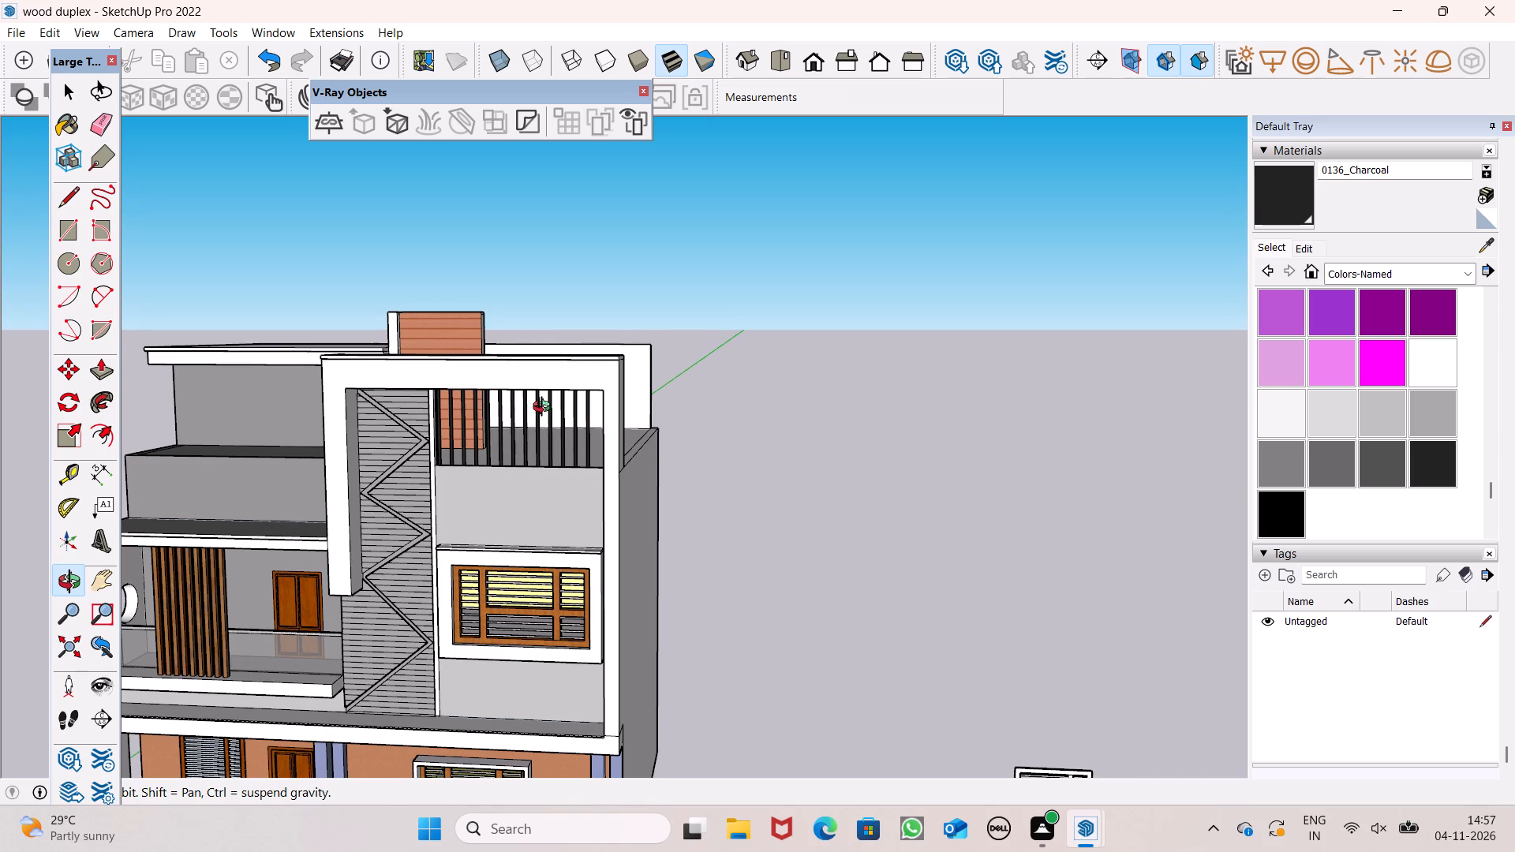
left_click_drag(545, 406, 533, 448)
left_click(533, 448)
left_click_drag(533, 448, 310, 480)
left_click_drag(368, 539, 500, 207, "shift")
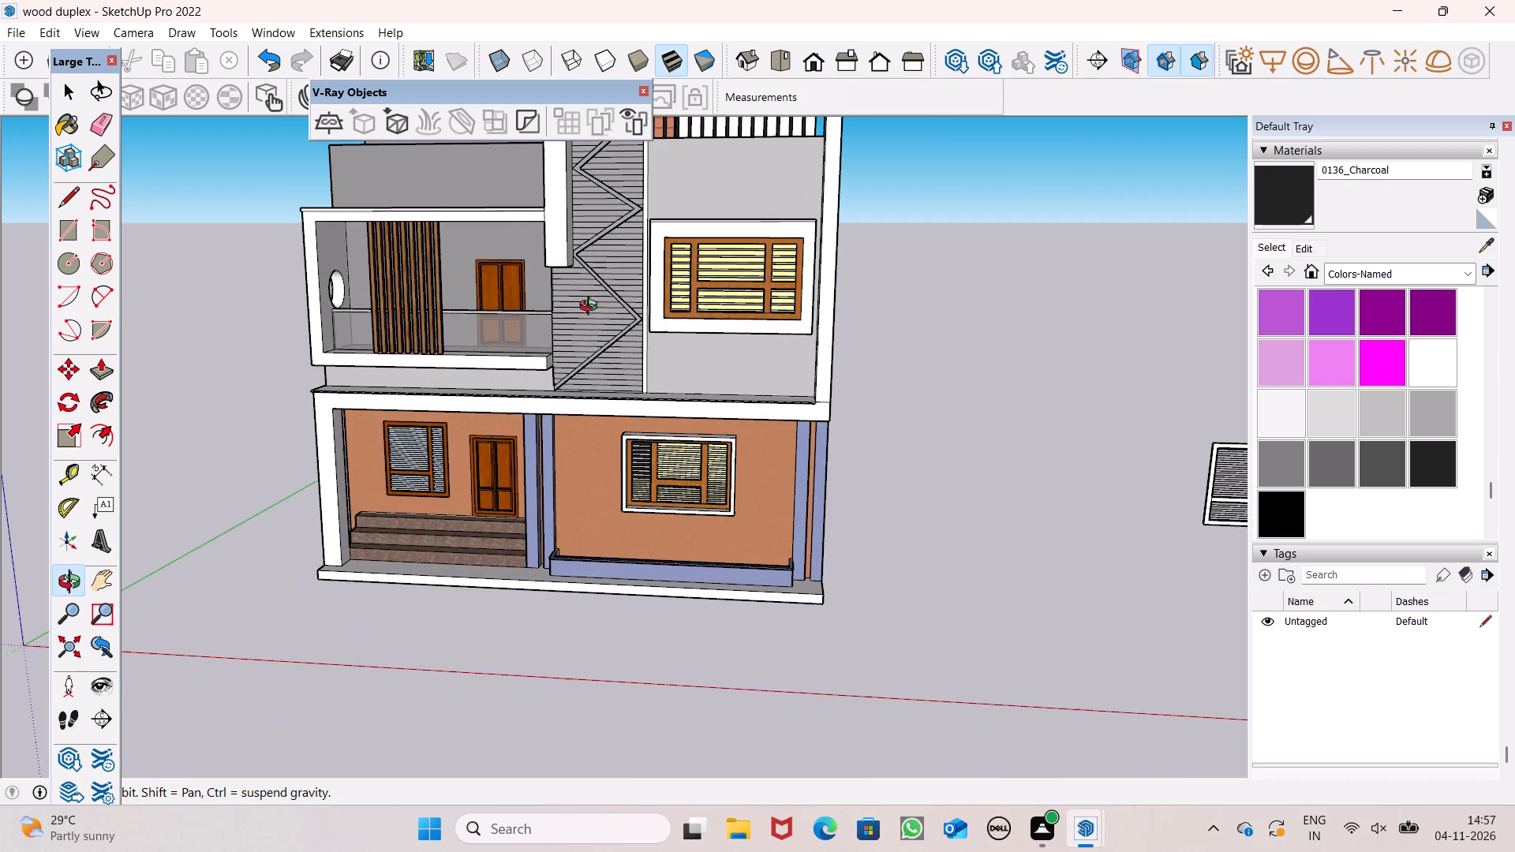
Place a vertical guide on the blank white side wall, about 4' in from its front edge.
left_click_drag(686, 460, 355, 438)
left_click_drag(527, 463, 441, 482, "shift")
left_click_drag(457, 489, 466, 494)
left_click_drag(524, 498, 585, 522)
left_click(585, 520)
left_click_drag(586, 516, 570, 521, "shift")
left_click_drag(569, 521, 410, 526, "shift")
key("r")
key("space")
key("o")
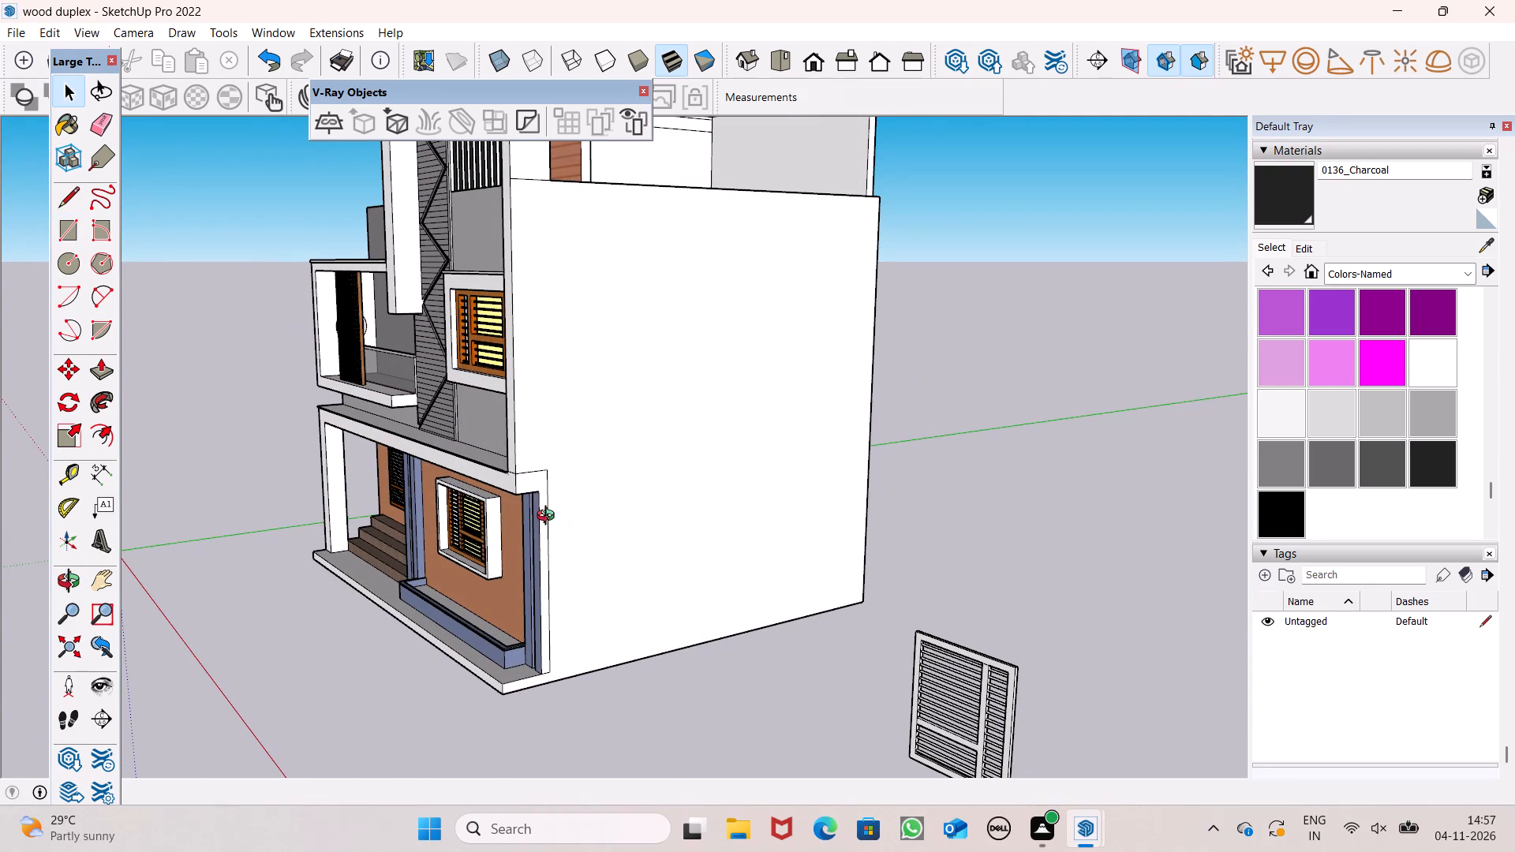
left_click_drag(653, 525, 502, 527)
left_click_drag(501, 521, 531, 559, "shift")
left_click_drag(526, 559, 504, 530)
left_click_drag(505, 528, 482, 513)
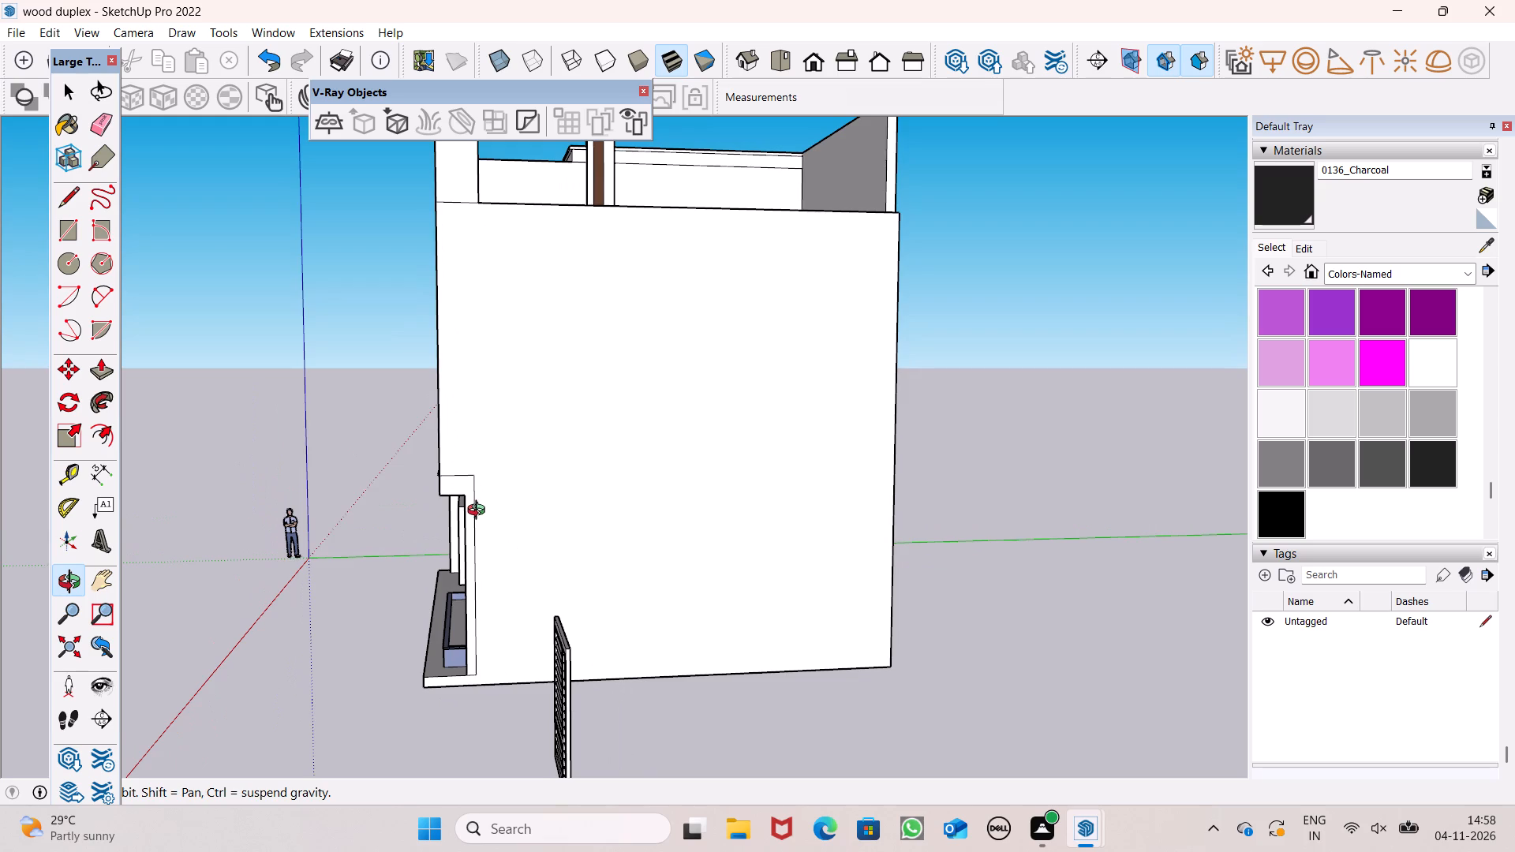
key("t")
left_click(438, 366)
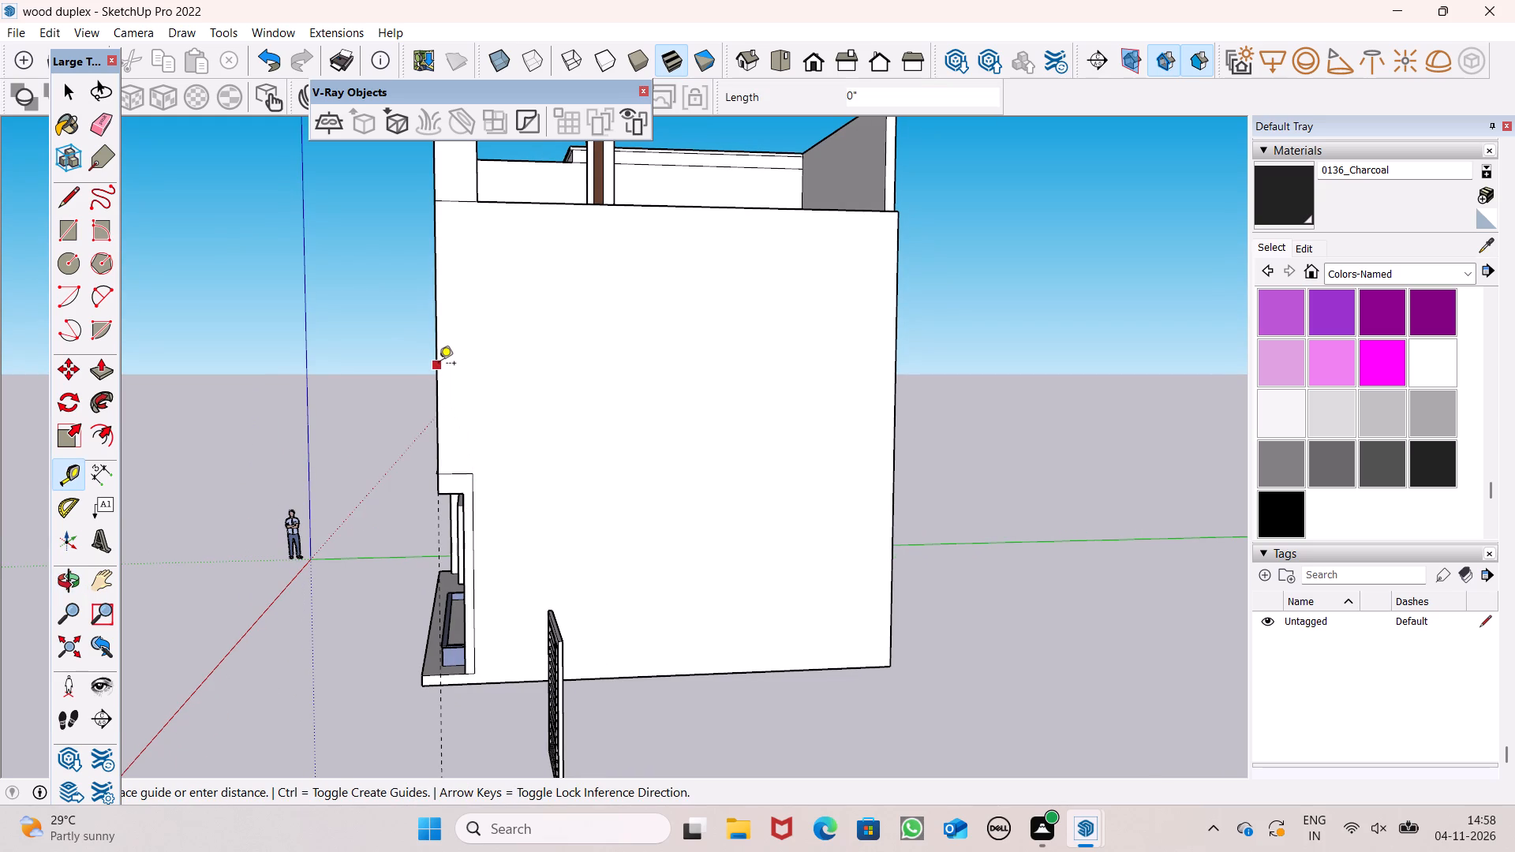
scroll(436, 368, "down", 1)
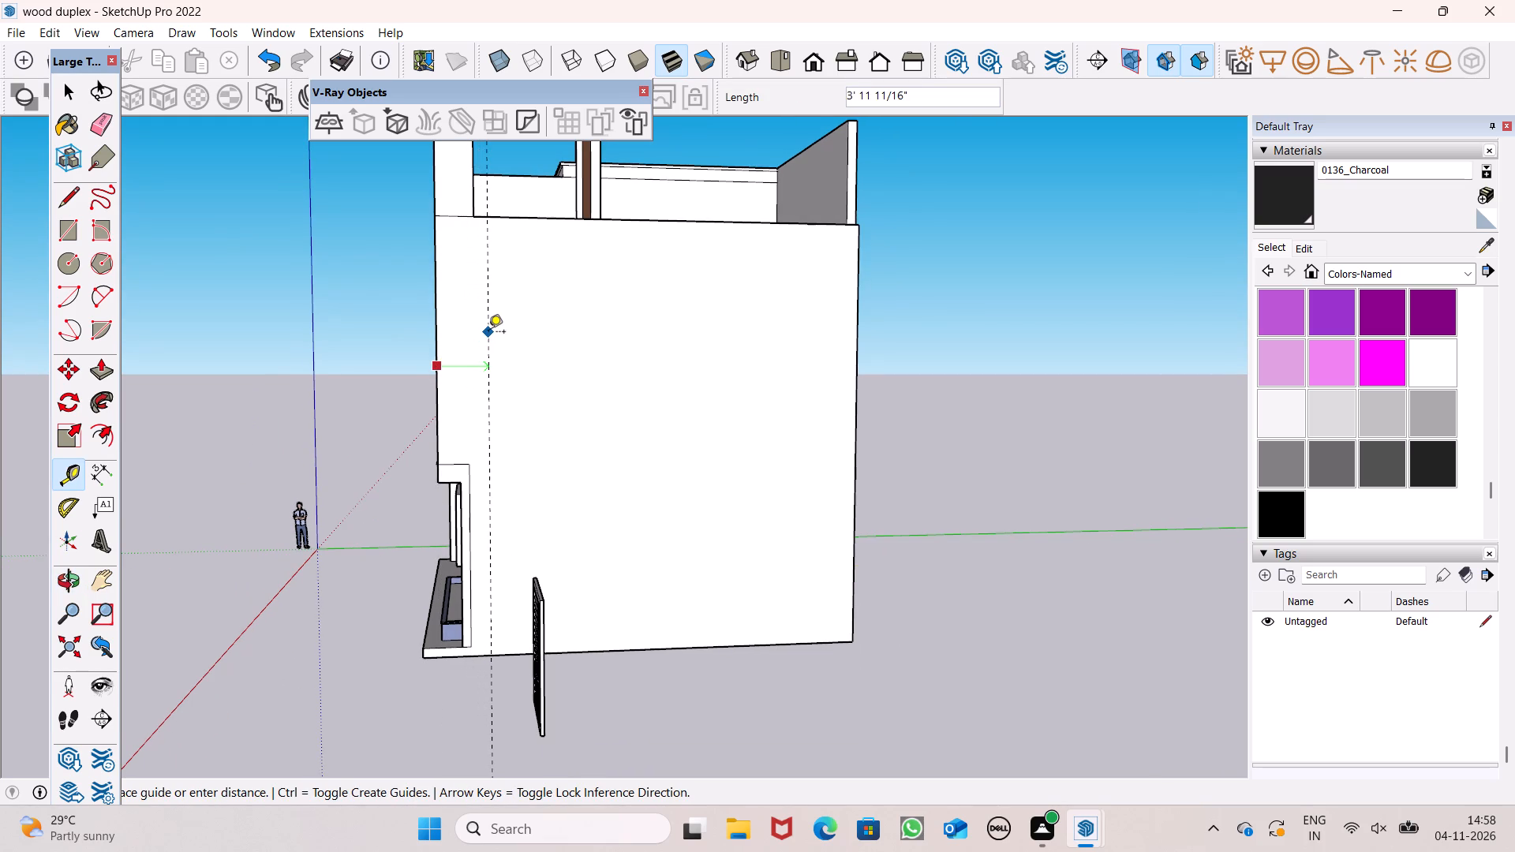
left_click(488, 333)
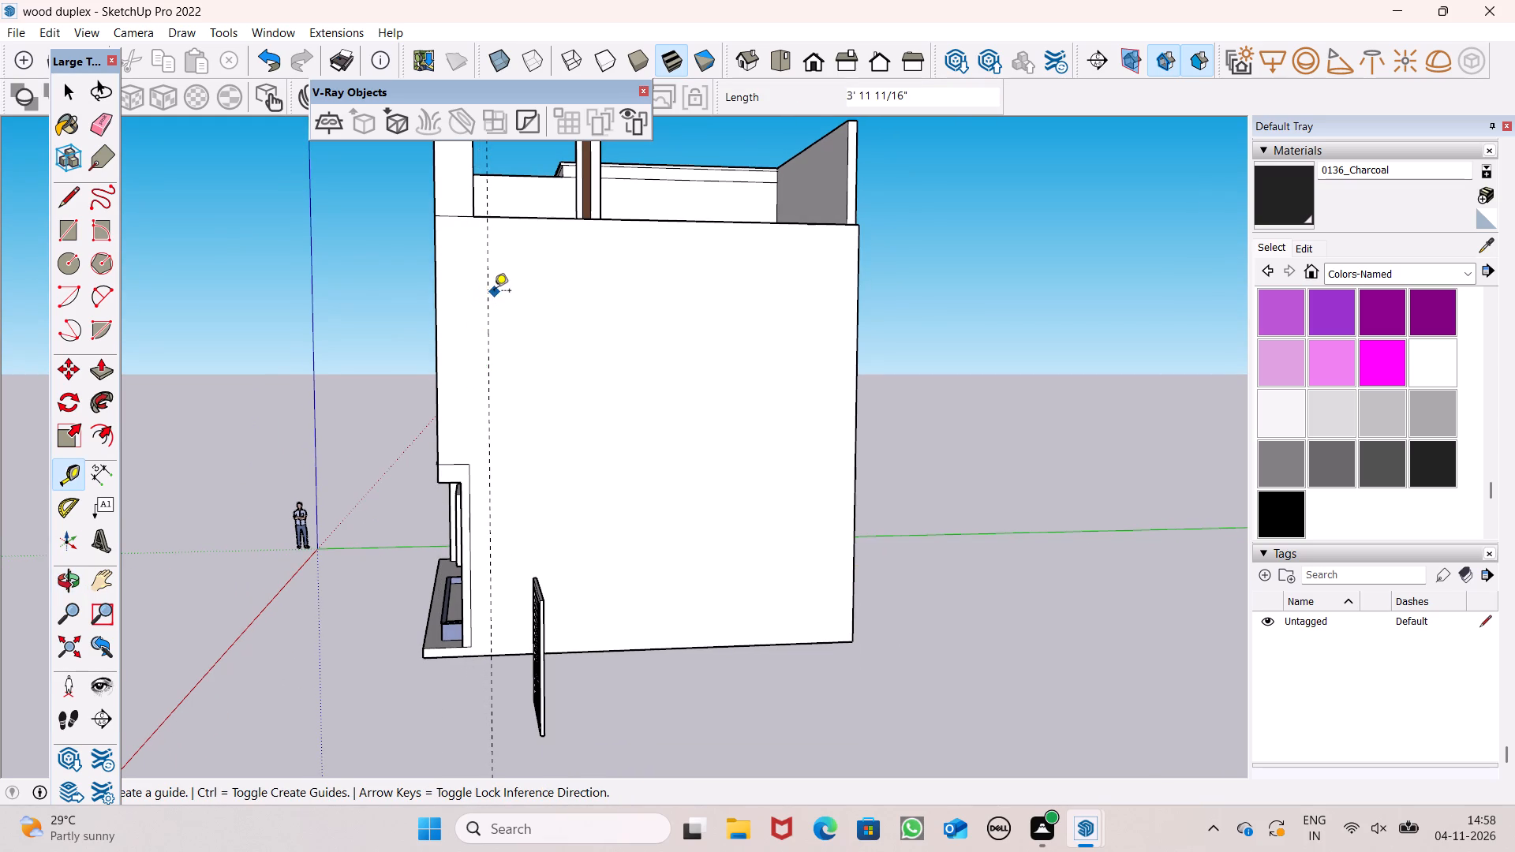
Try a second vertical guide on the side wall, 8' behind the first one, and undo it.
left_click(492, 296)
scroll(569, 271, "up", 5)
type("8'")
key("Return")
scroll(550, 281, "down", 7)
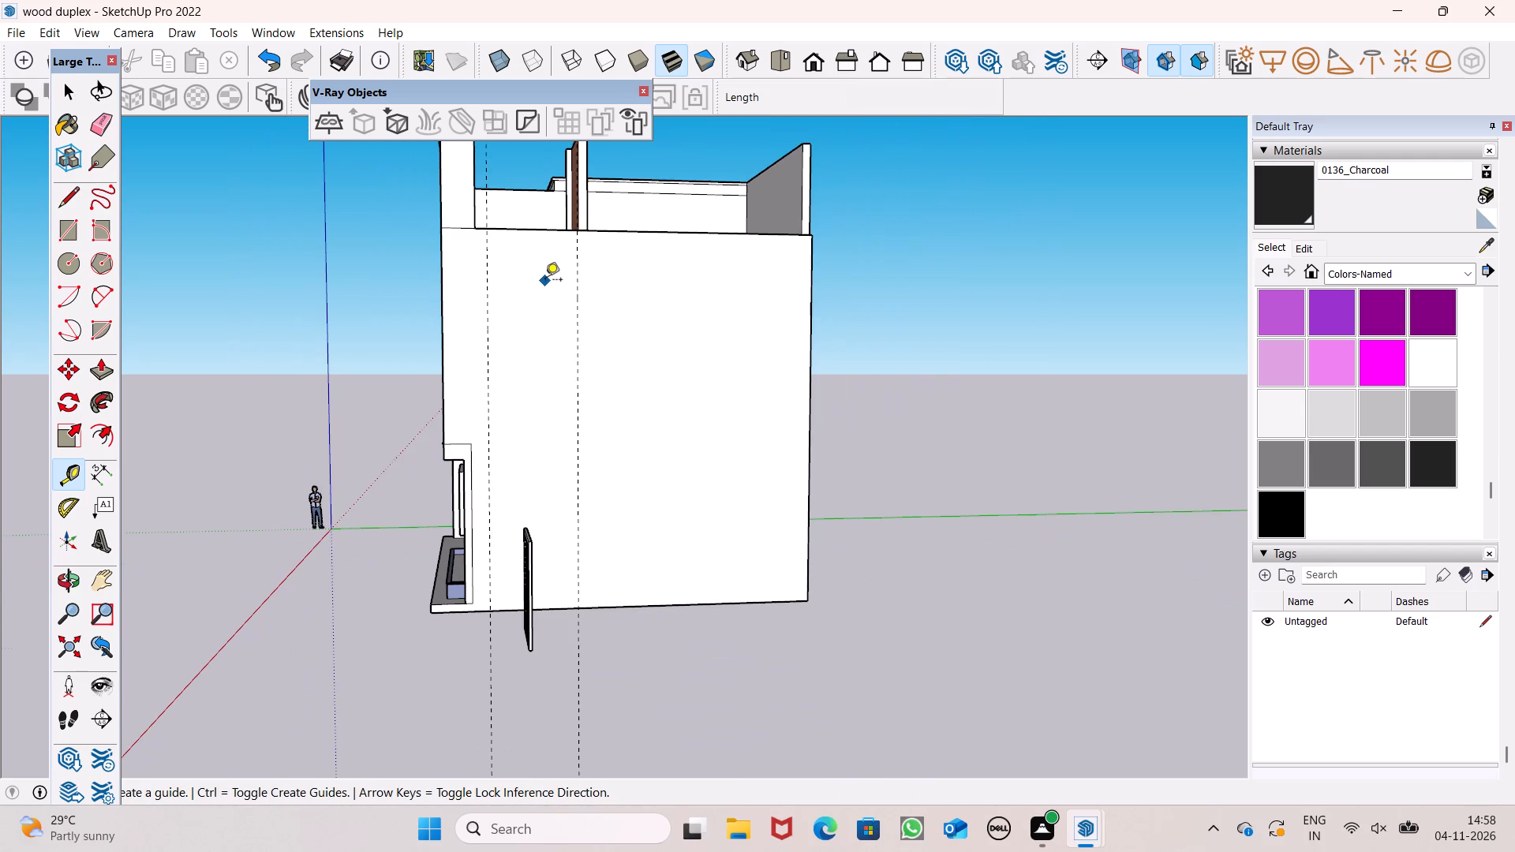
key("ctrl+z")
Place a second vertical guide on the side wall, 7' behind the first one.
scroll(494, 475, "up", 5)
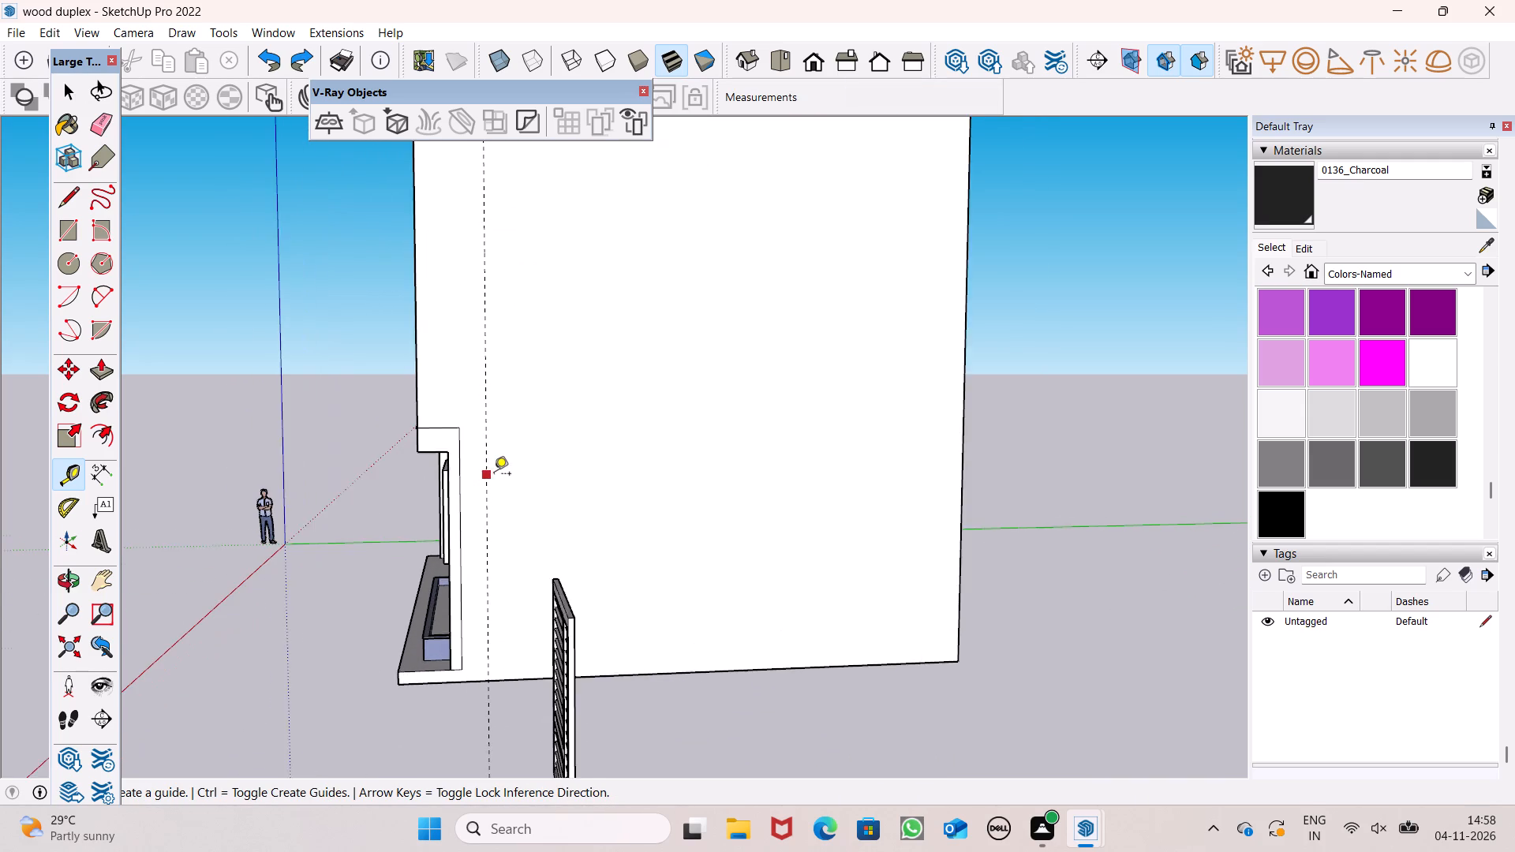
left_click(482, 445)
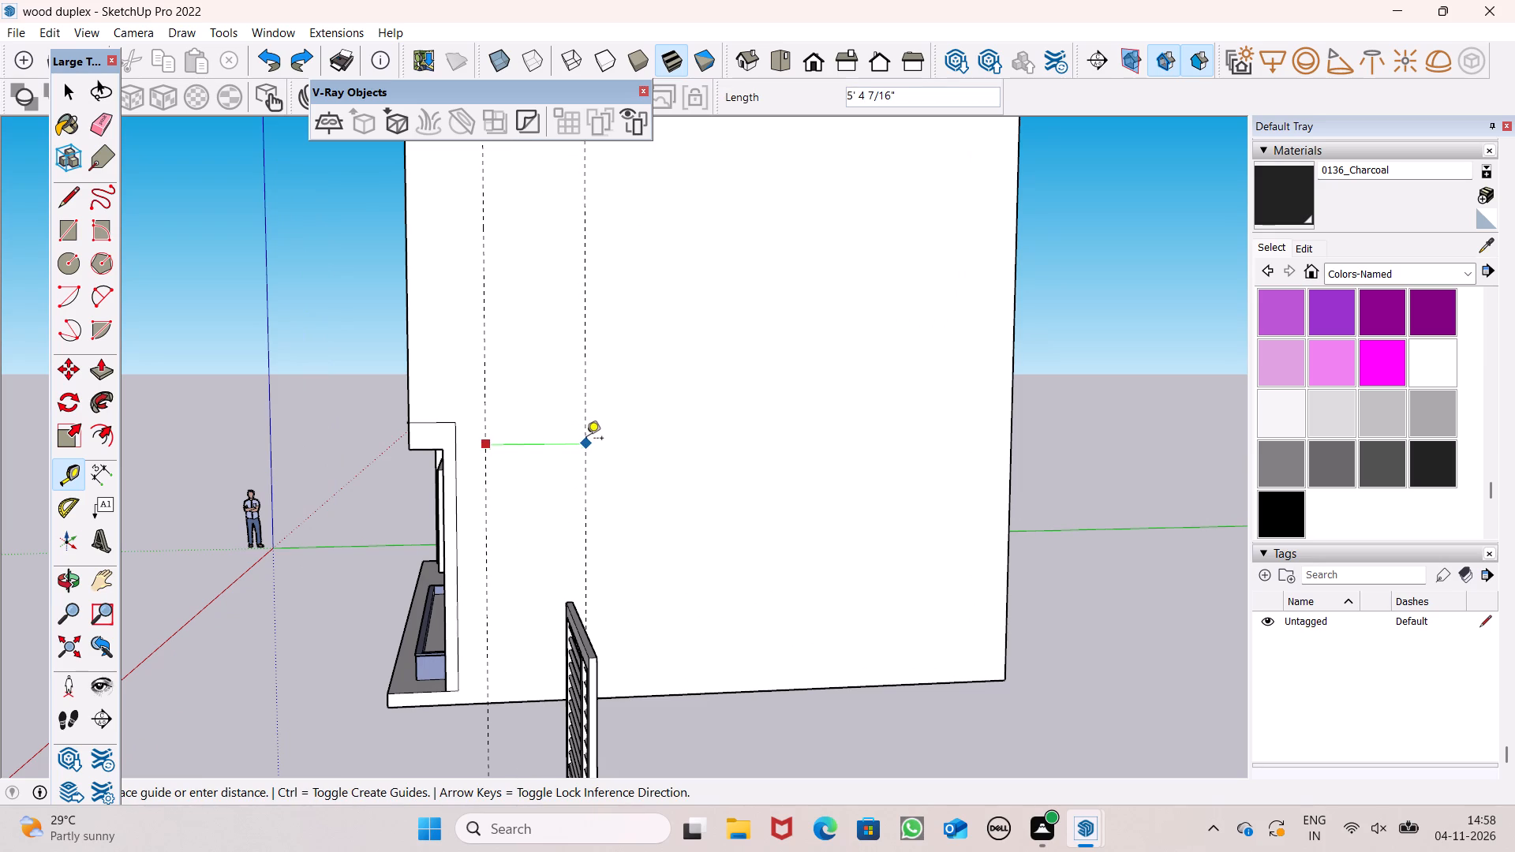
type("7'")
key("Return")
key("space")
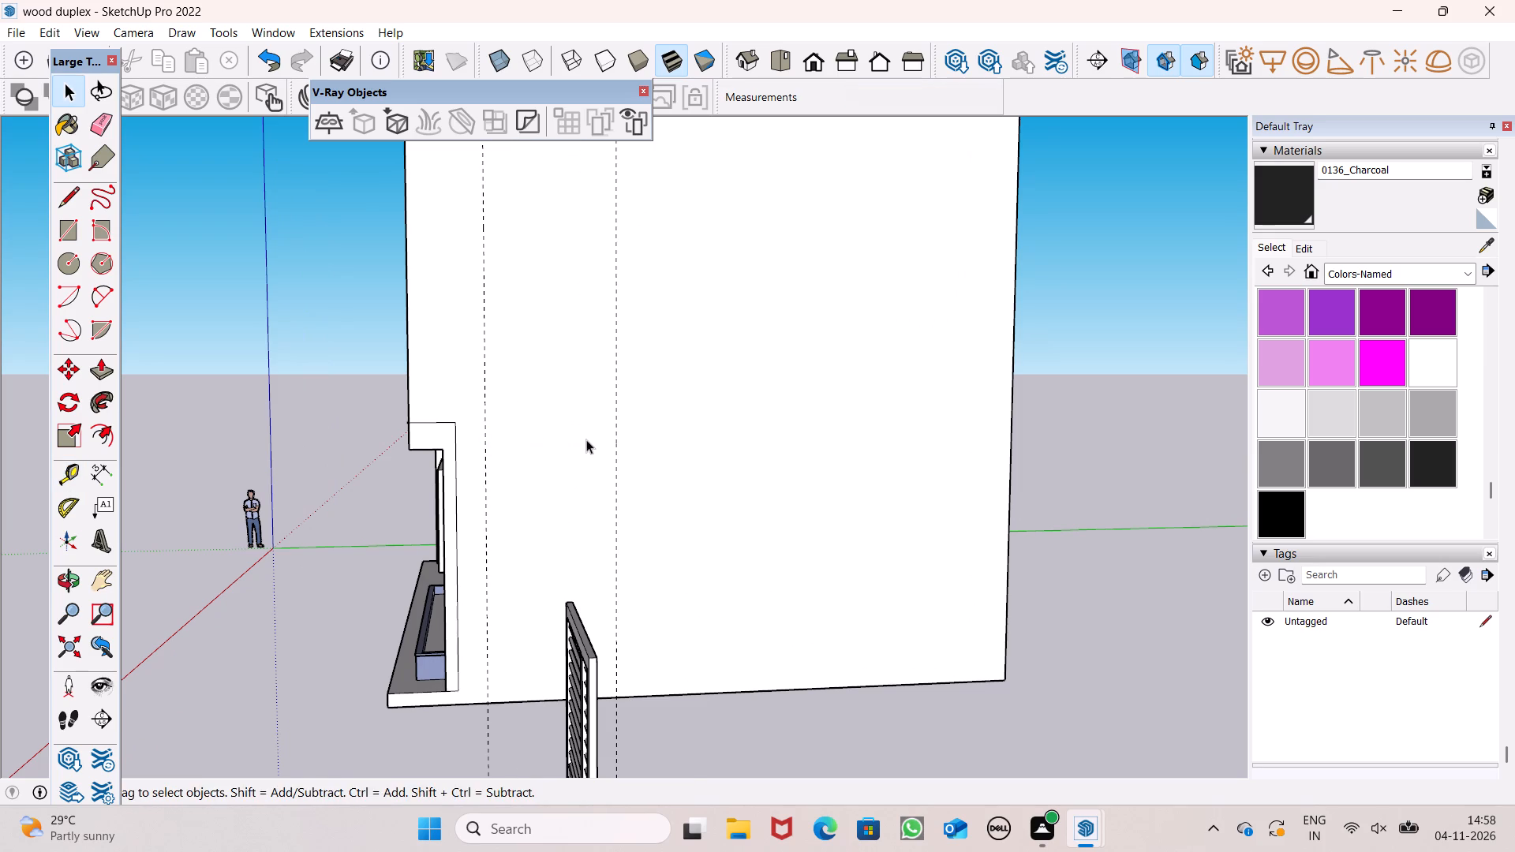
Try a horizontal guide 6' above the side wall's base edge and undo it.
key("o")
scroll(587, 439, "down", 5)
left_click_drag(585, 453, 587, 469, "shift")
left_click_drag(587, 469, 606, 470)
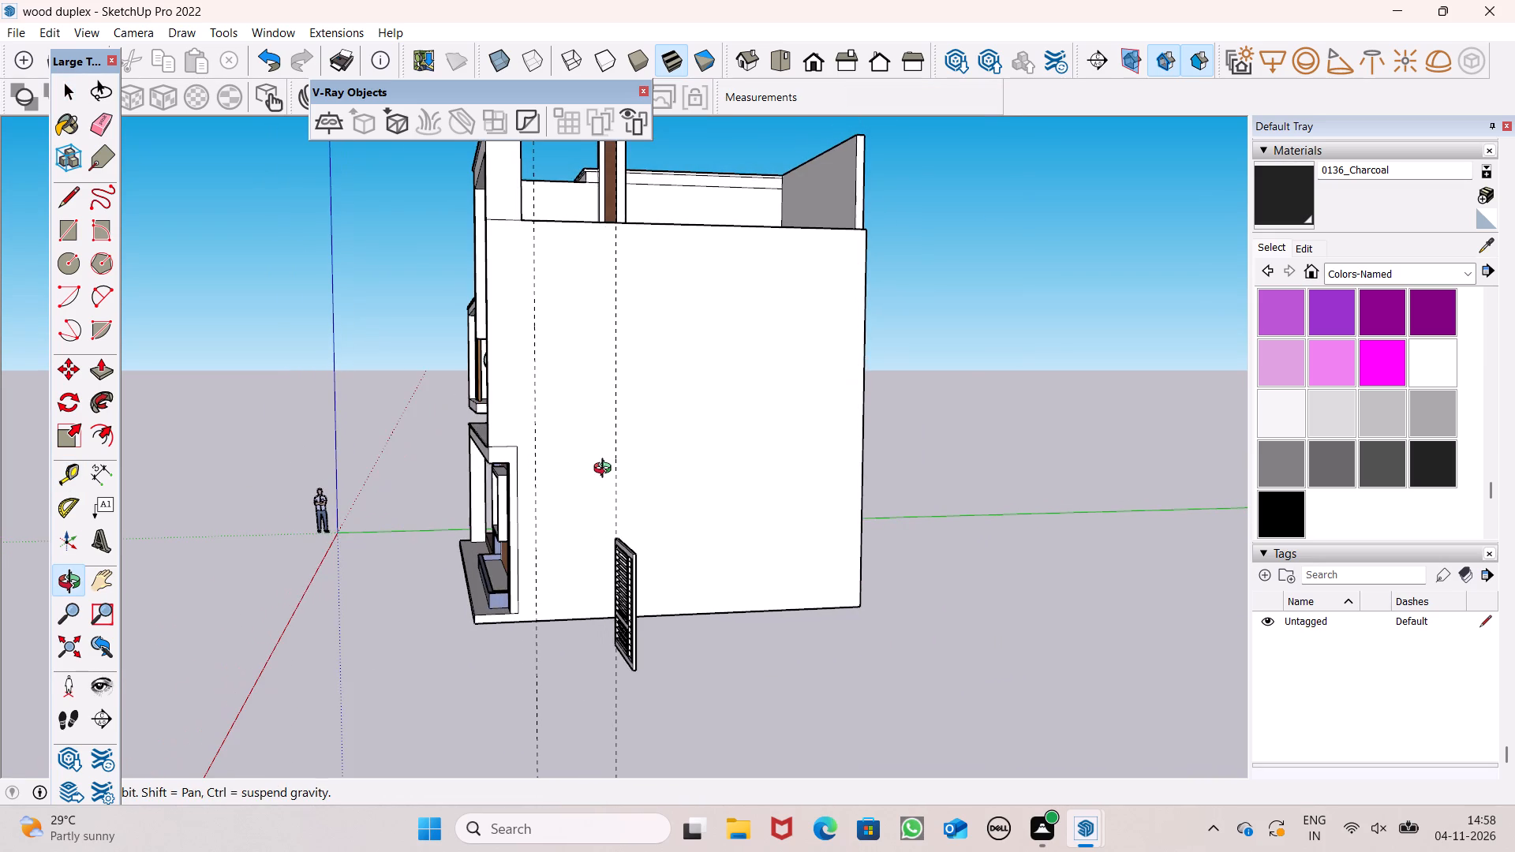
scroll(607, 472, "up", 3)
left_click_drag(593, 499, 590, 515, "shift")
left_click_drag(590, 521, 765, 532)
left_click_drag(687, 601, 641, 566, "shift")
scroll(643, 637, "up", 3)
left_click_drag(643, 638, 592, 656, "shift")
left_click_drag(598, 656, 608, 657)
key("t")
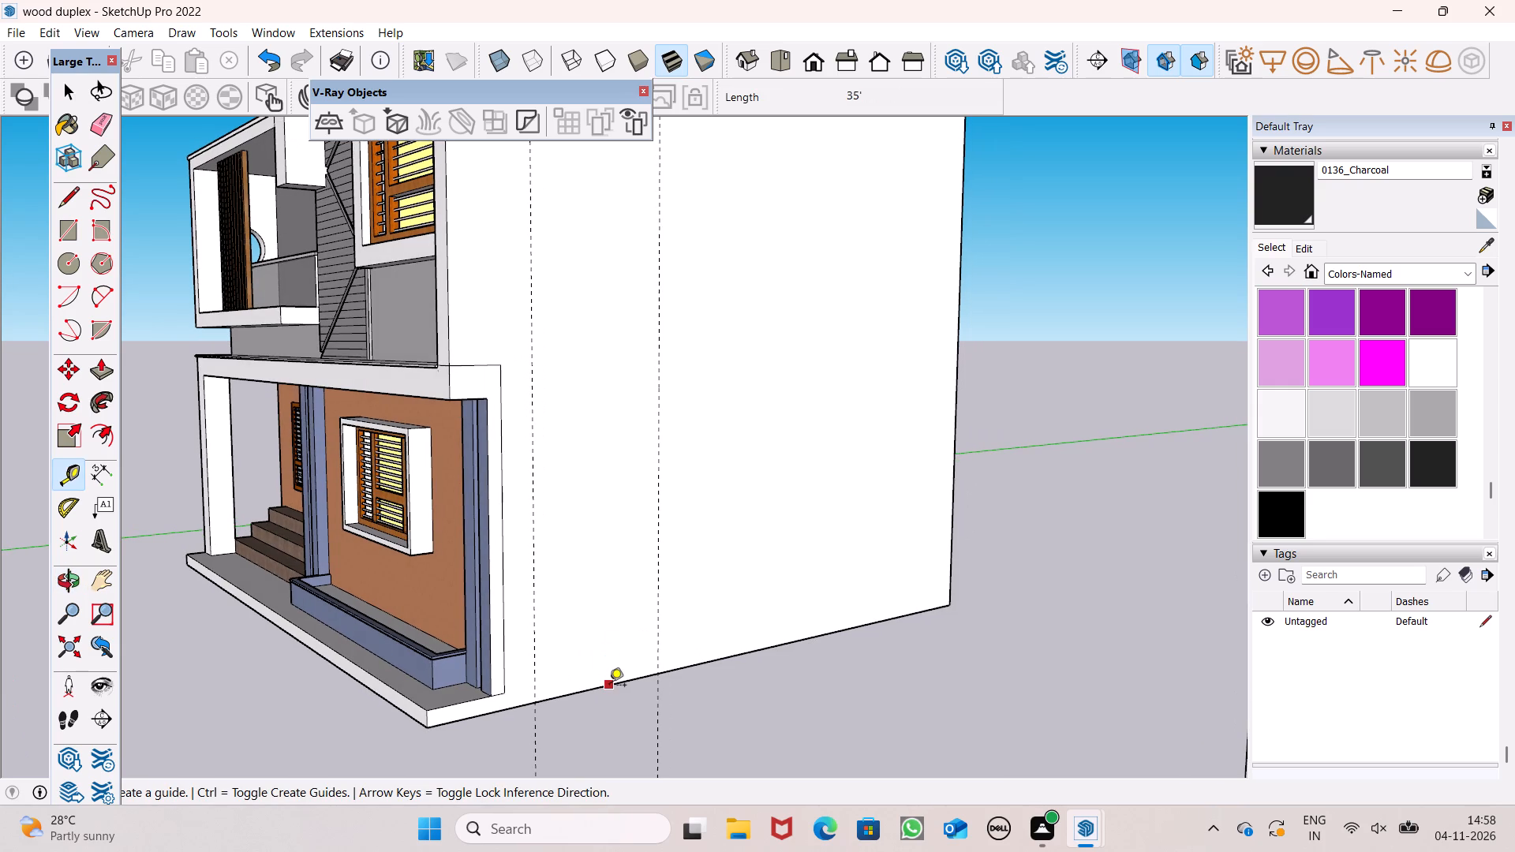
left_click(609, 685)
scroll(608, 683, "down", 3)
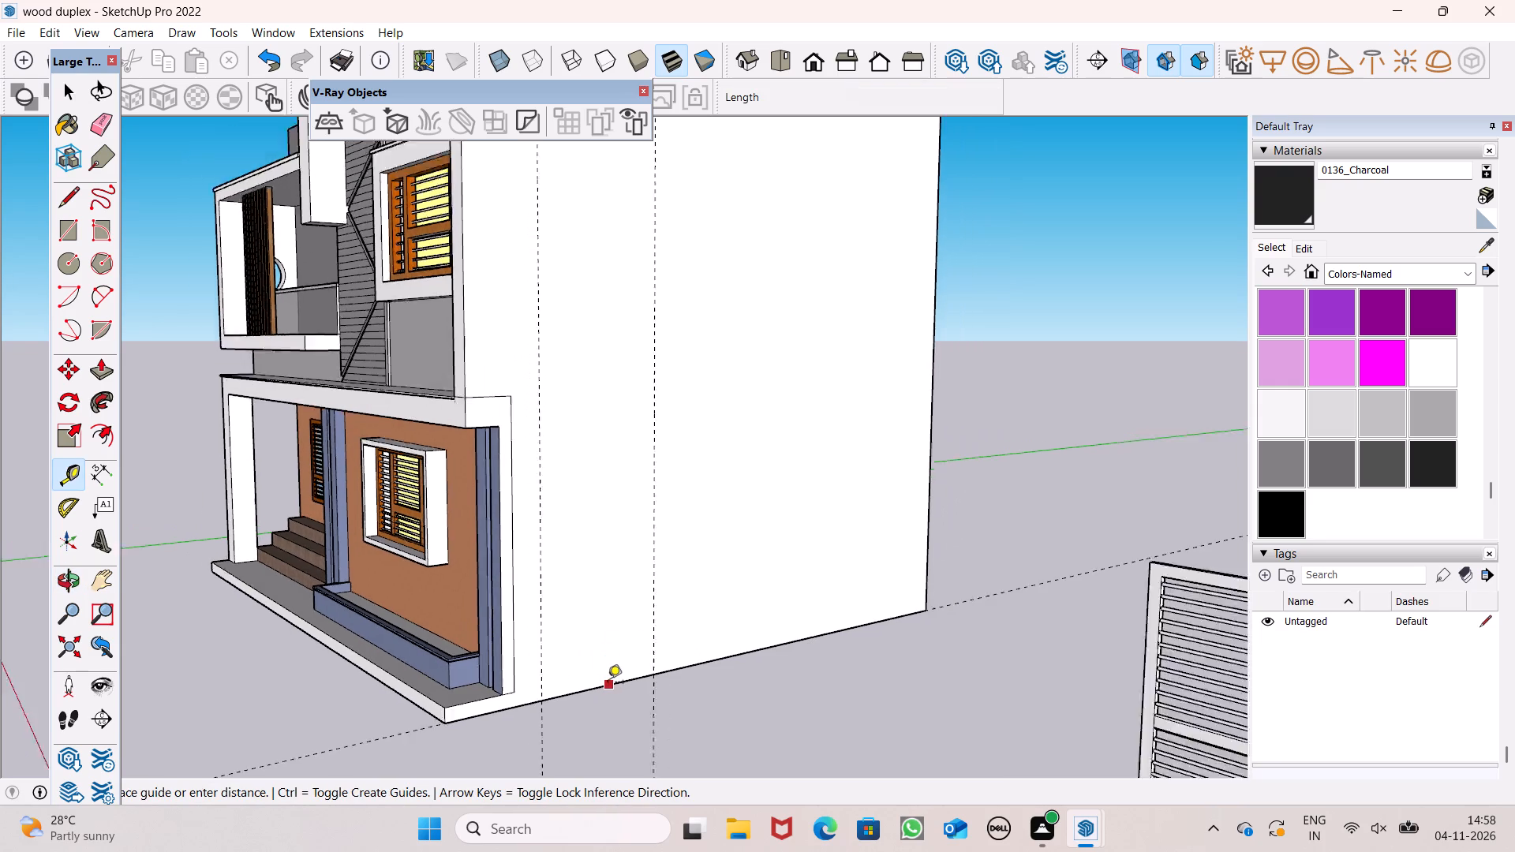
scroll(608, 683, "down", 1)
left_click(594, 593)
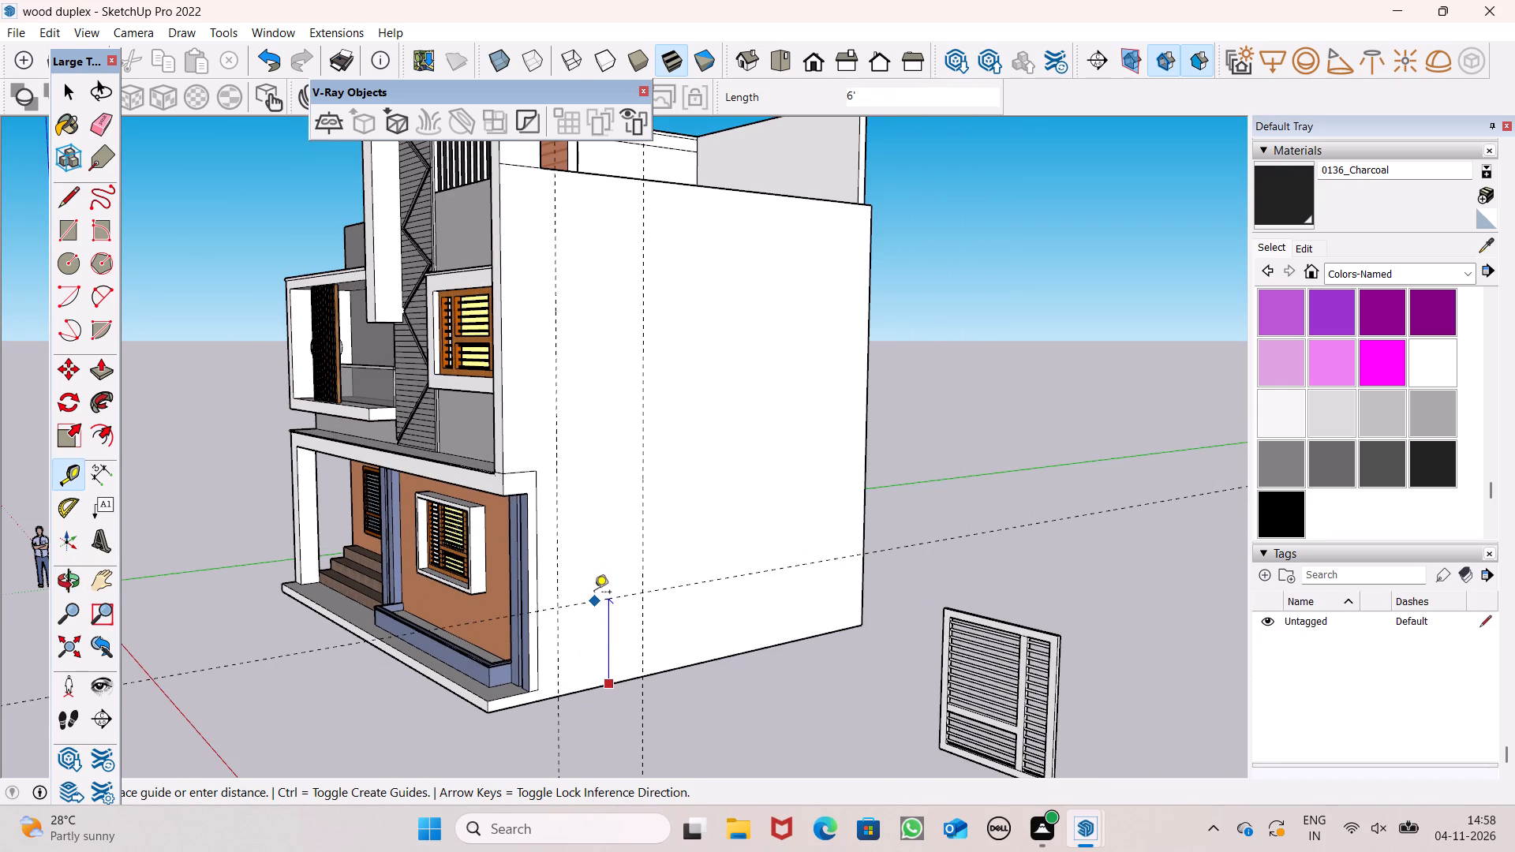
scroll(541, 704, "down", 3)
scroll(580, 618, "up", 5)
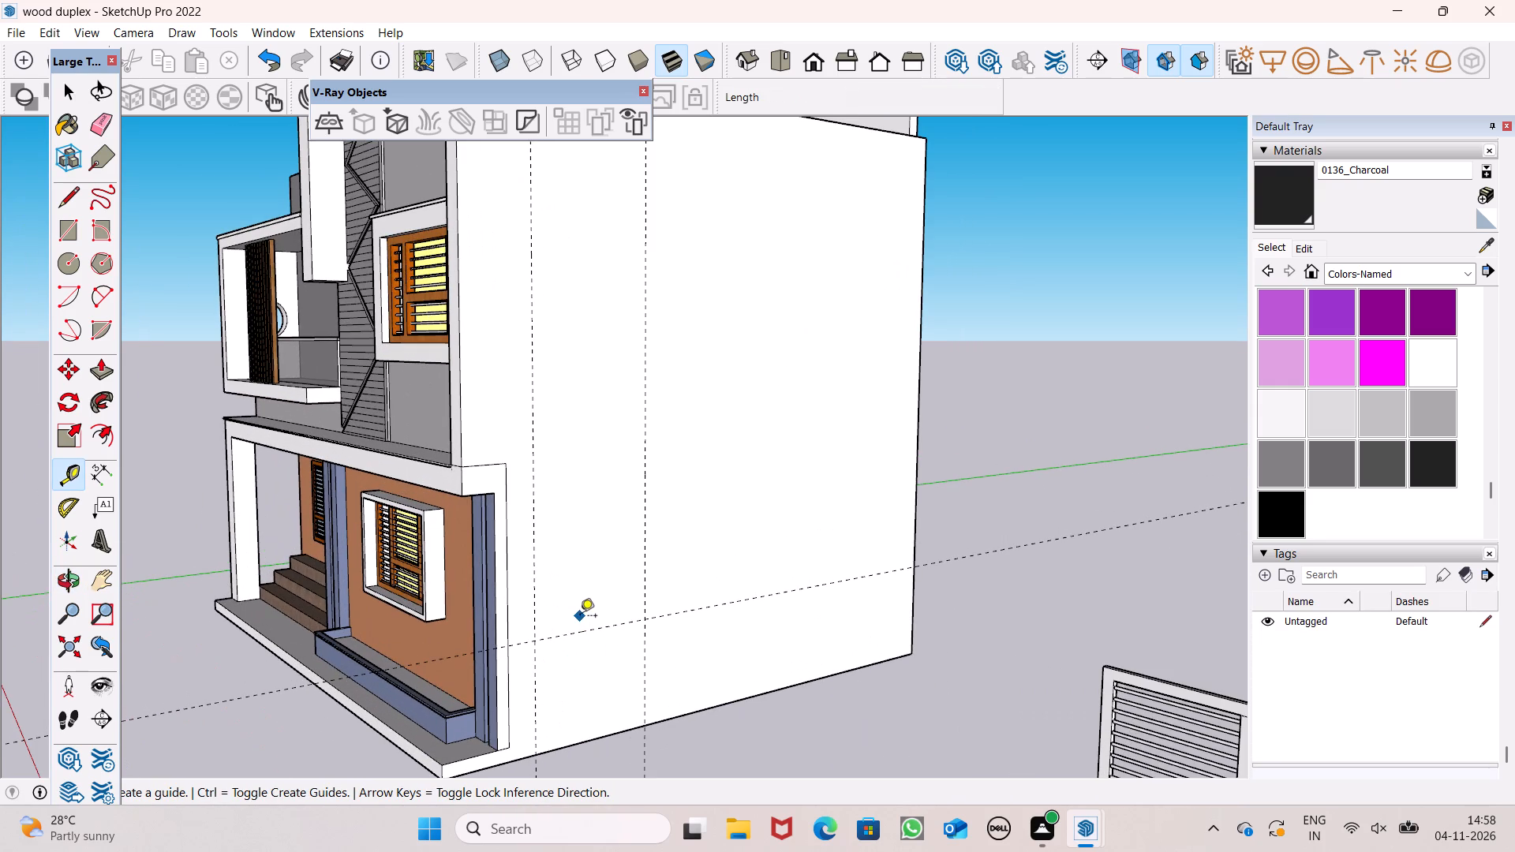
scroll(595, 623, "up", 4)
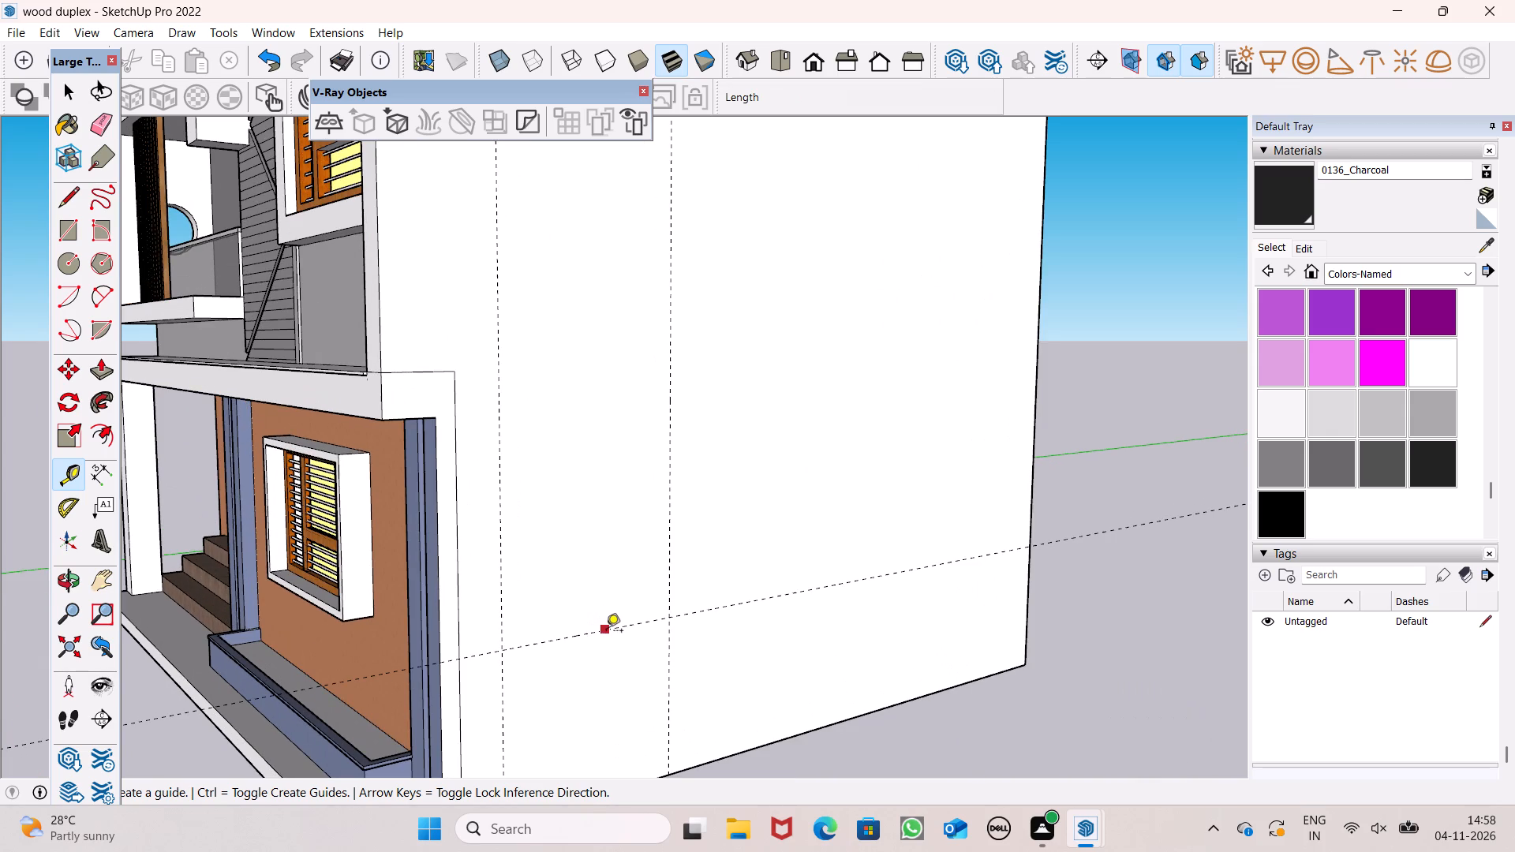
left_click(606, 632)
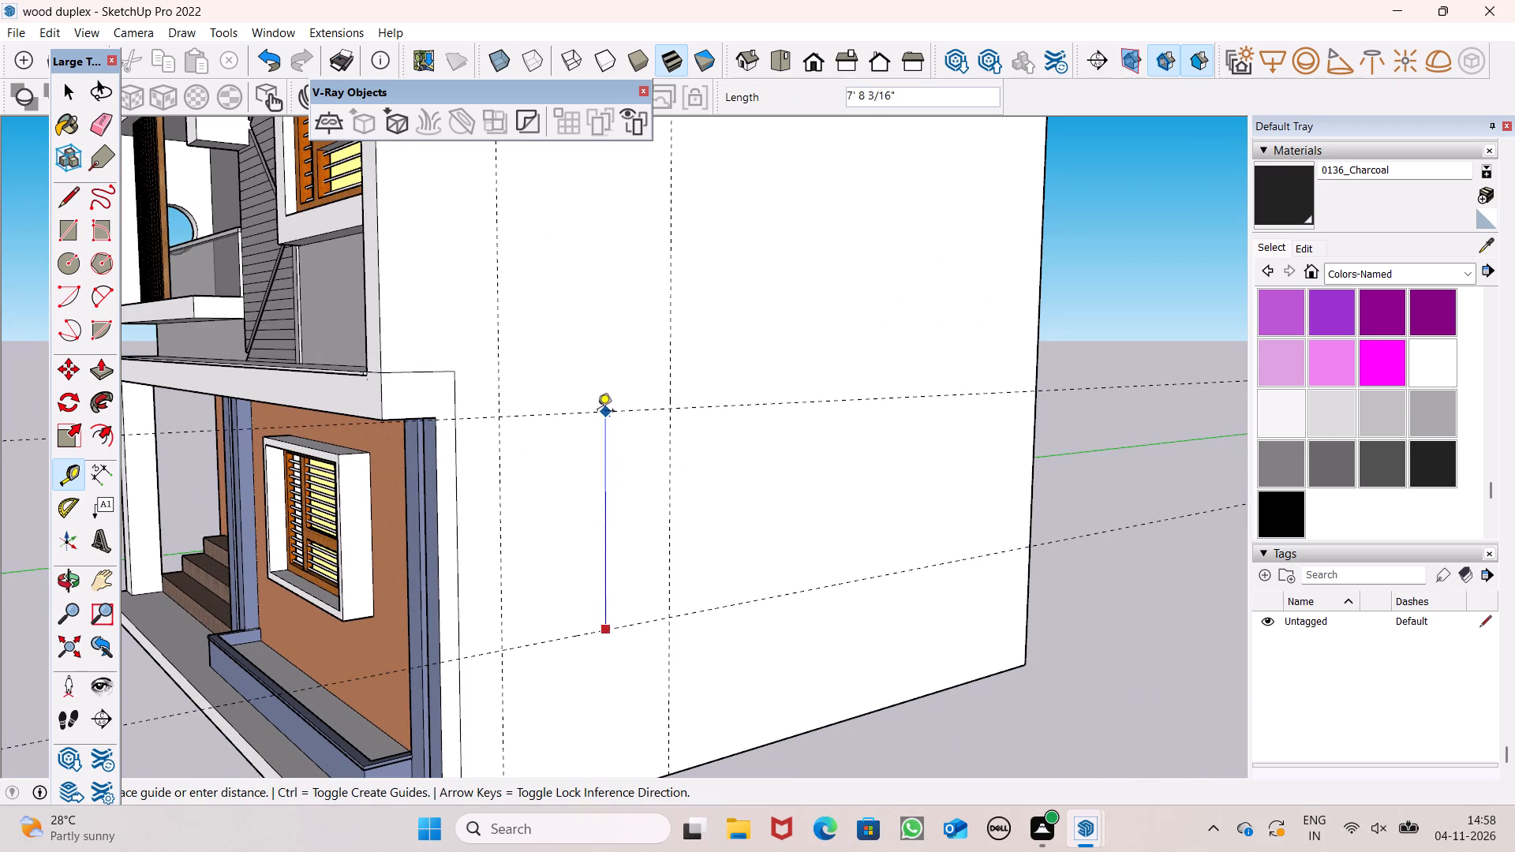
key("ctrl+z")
Place a horizontal guide on the side wall, 5' above its base edge.
scroll(542, 474, "down", 5)
scroll(557, 644, "up", 3)
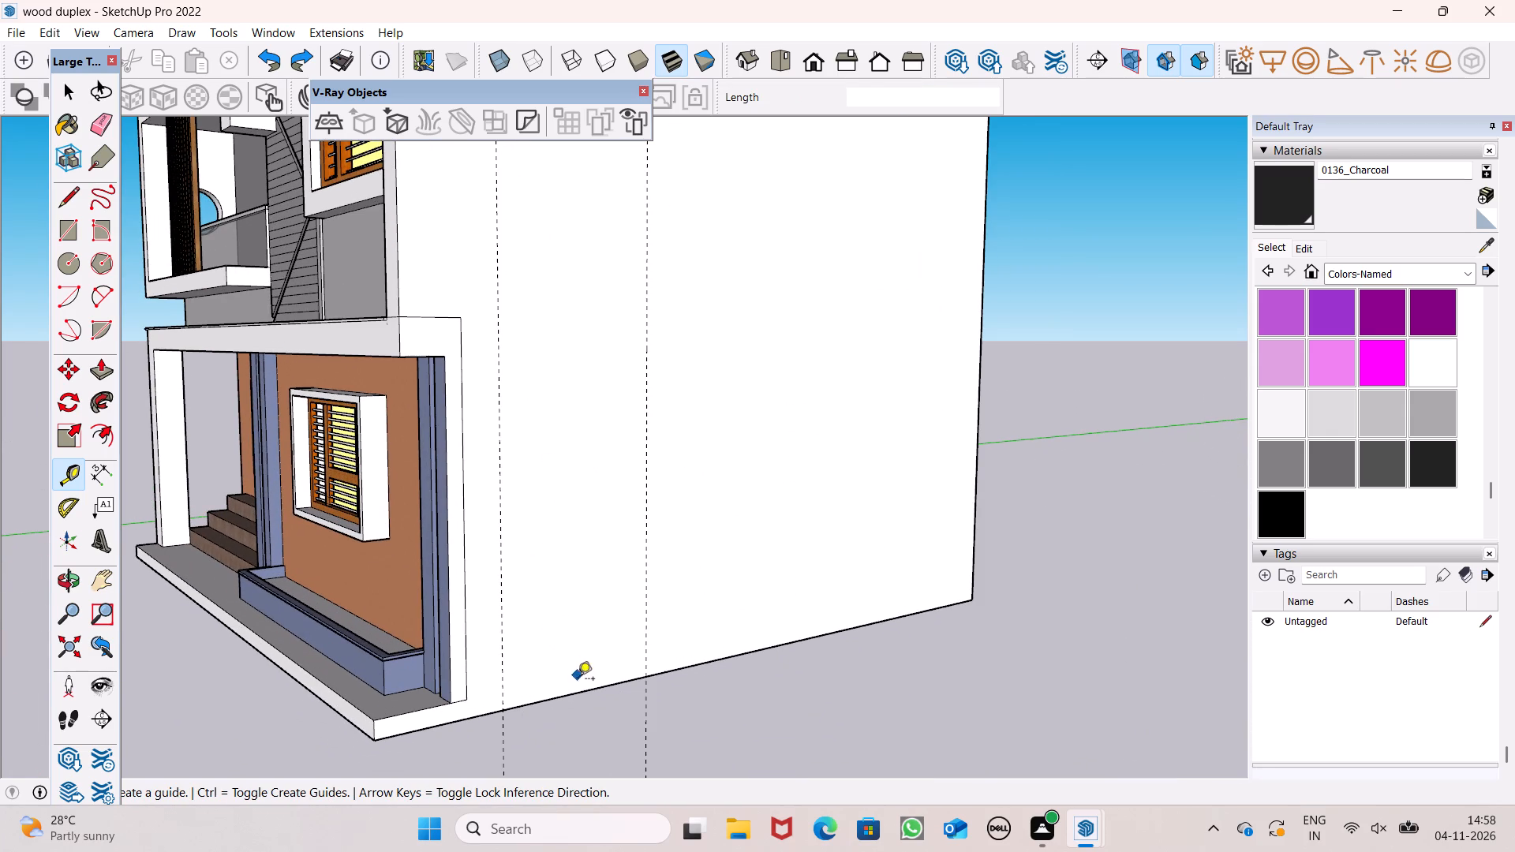
left_click(584, 691)
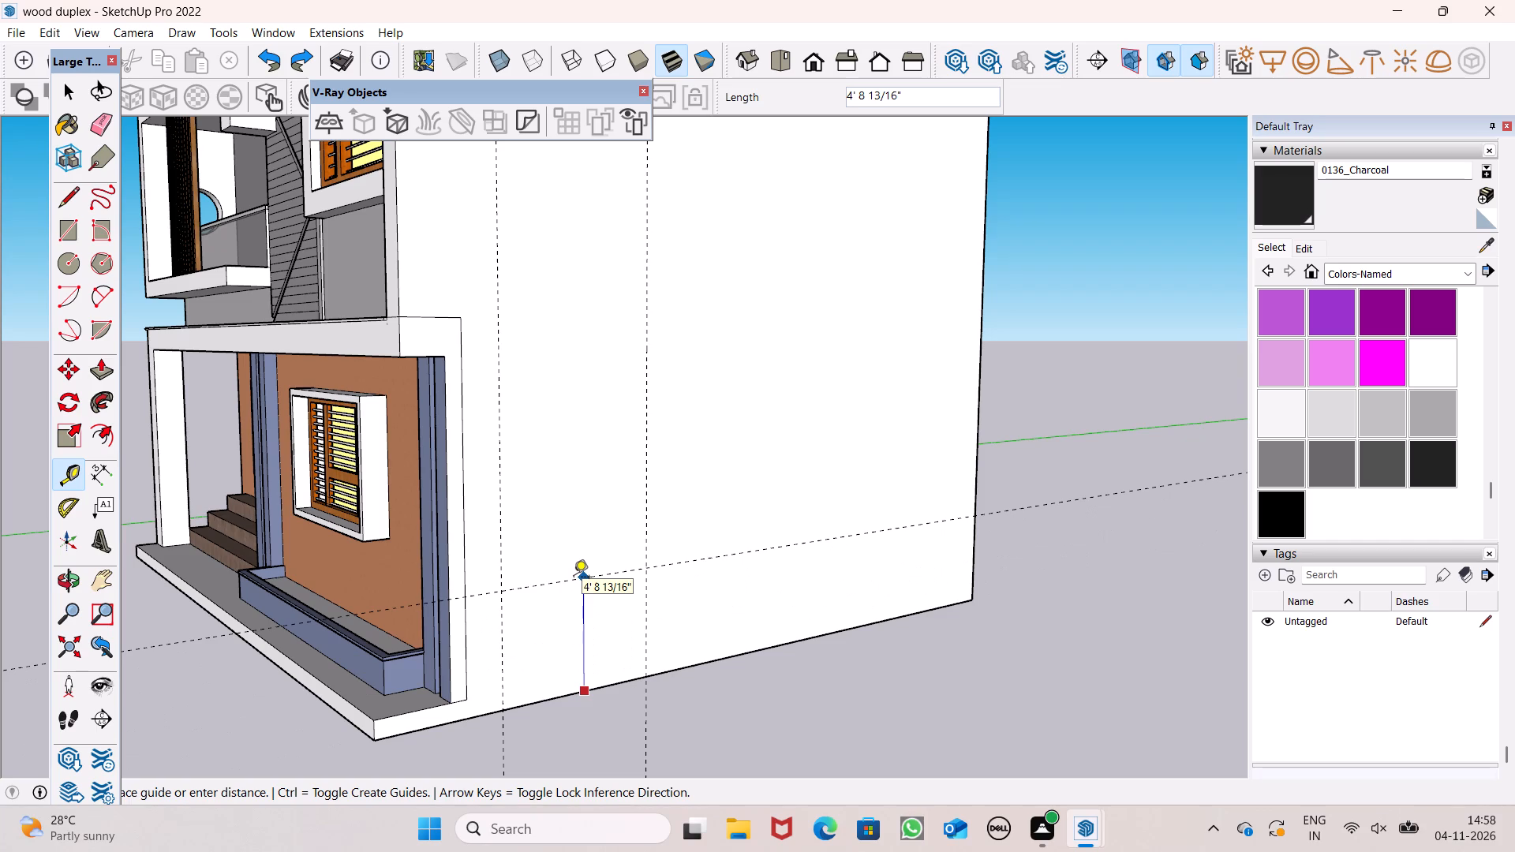
type("5'")
key("Return")
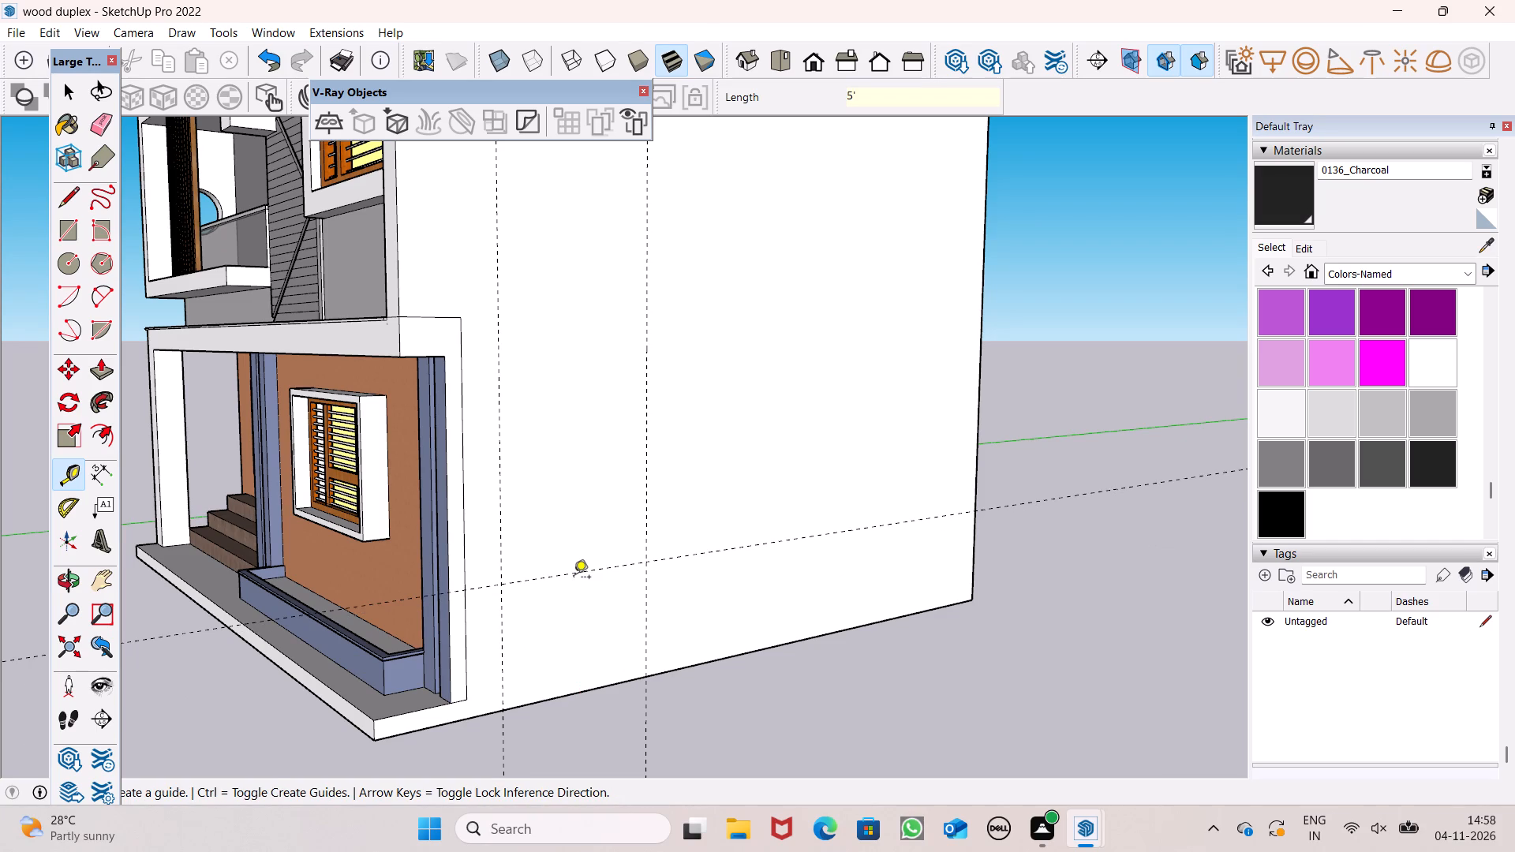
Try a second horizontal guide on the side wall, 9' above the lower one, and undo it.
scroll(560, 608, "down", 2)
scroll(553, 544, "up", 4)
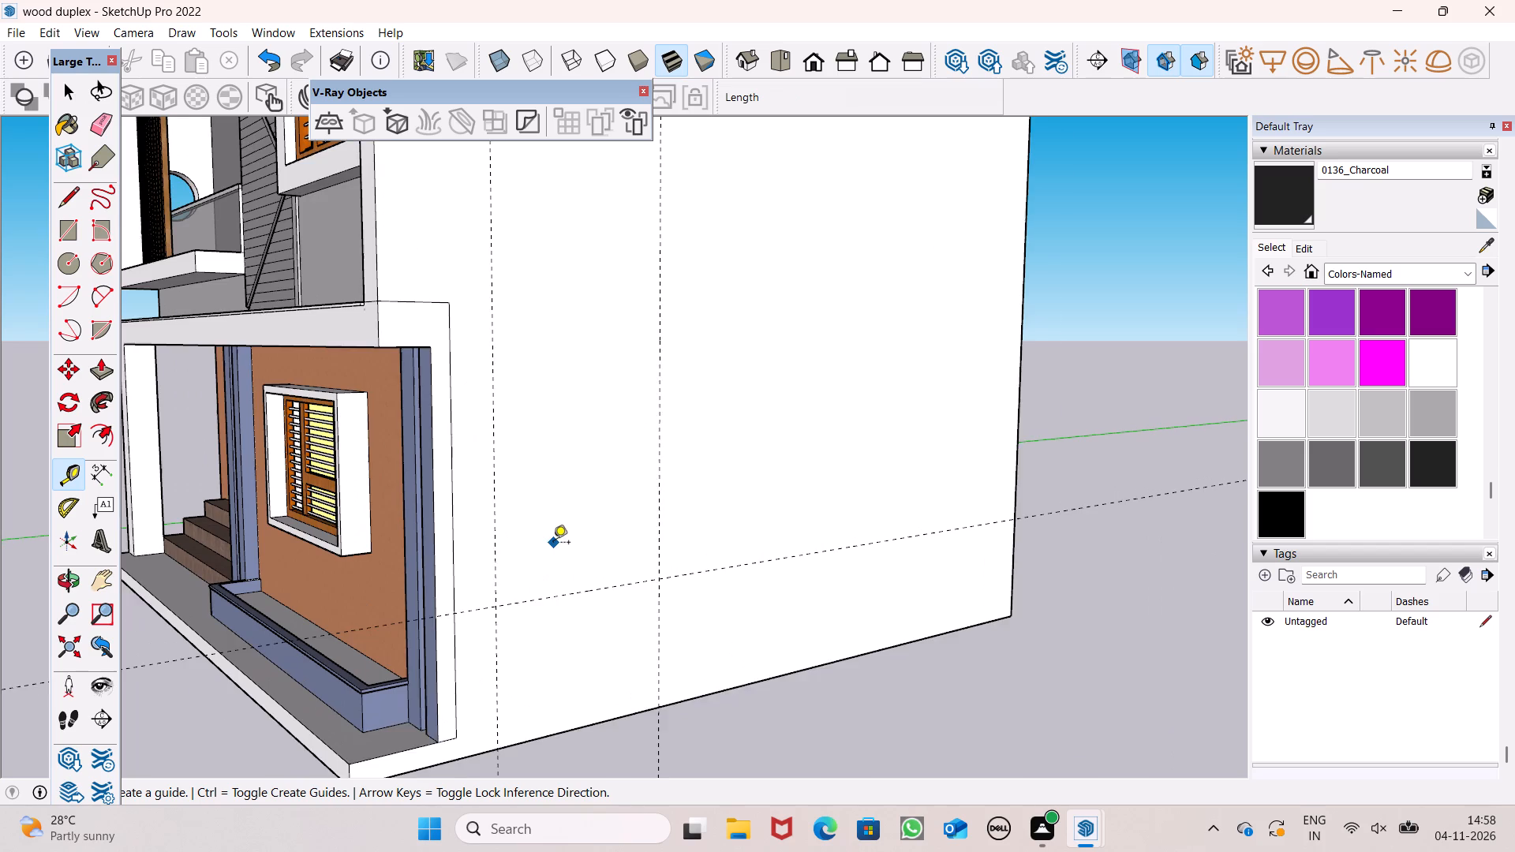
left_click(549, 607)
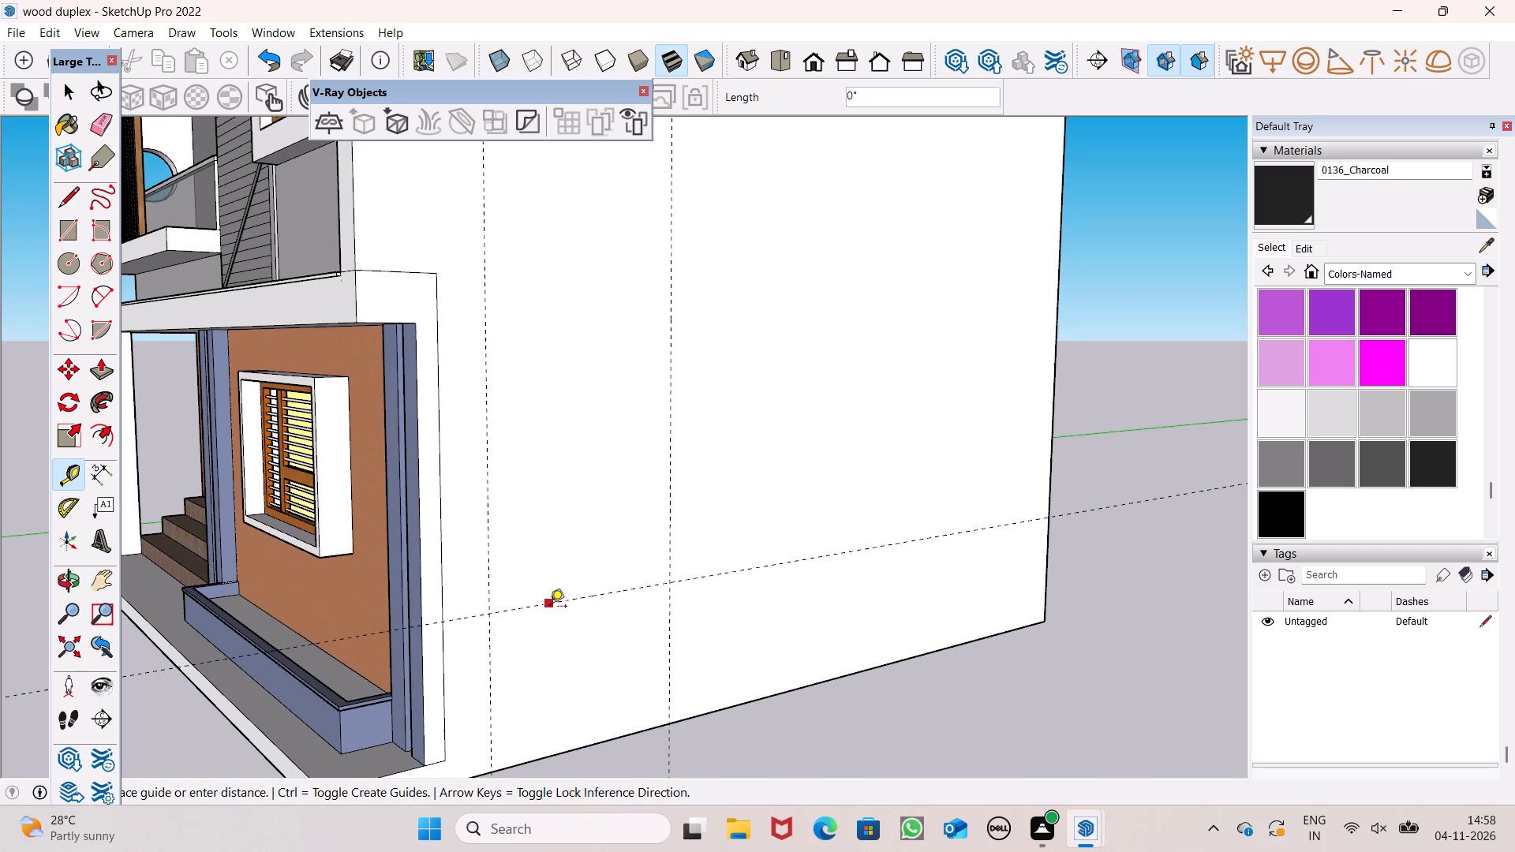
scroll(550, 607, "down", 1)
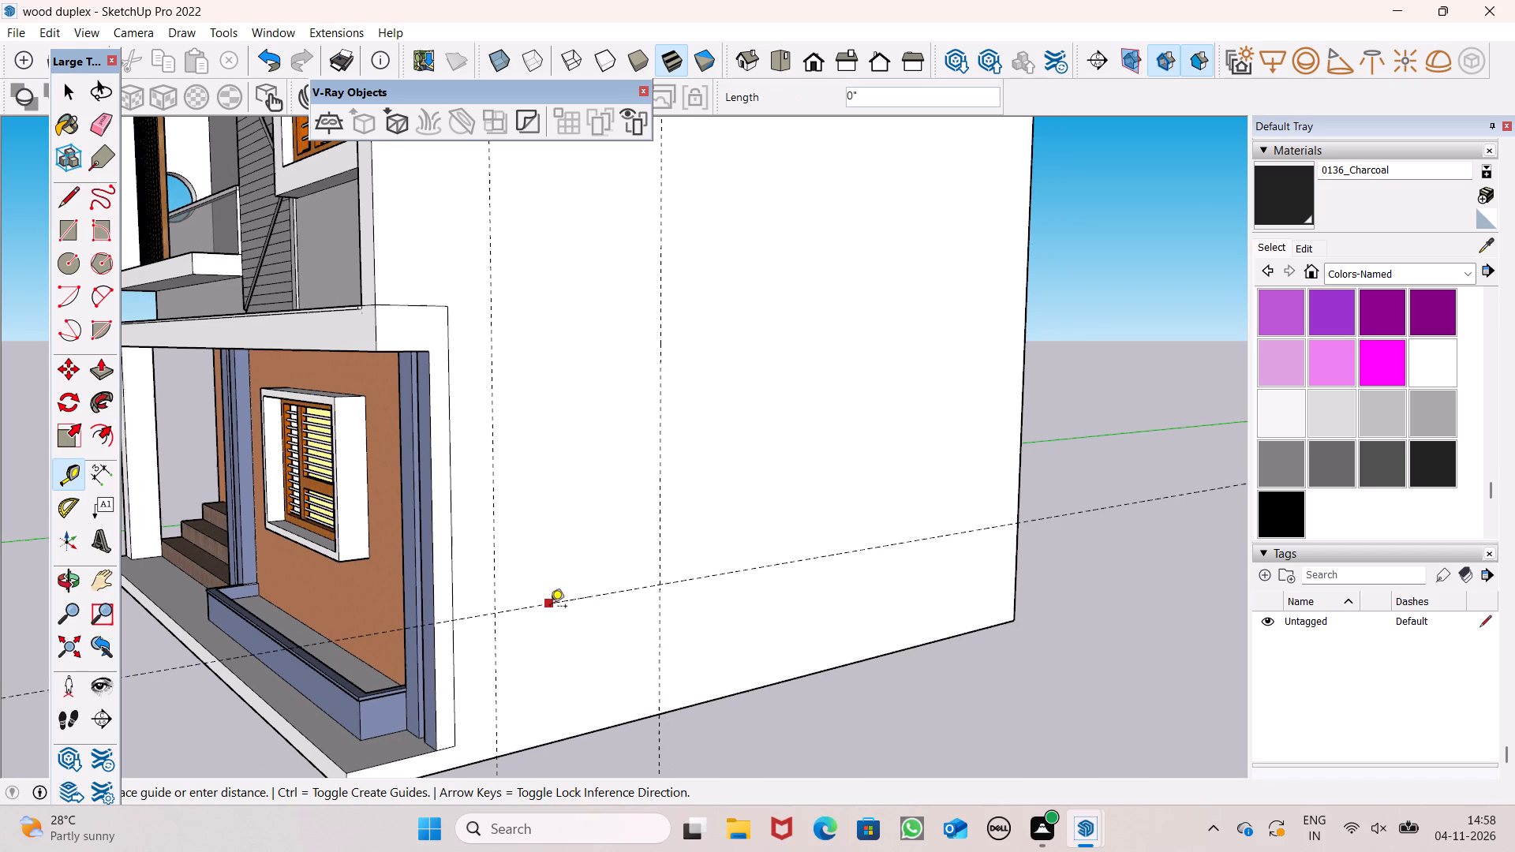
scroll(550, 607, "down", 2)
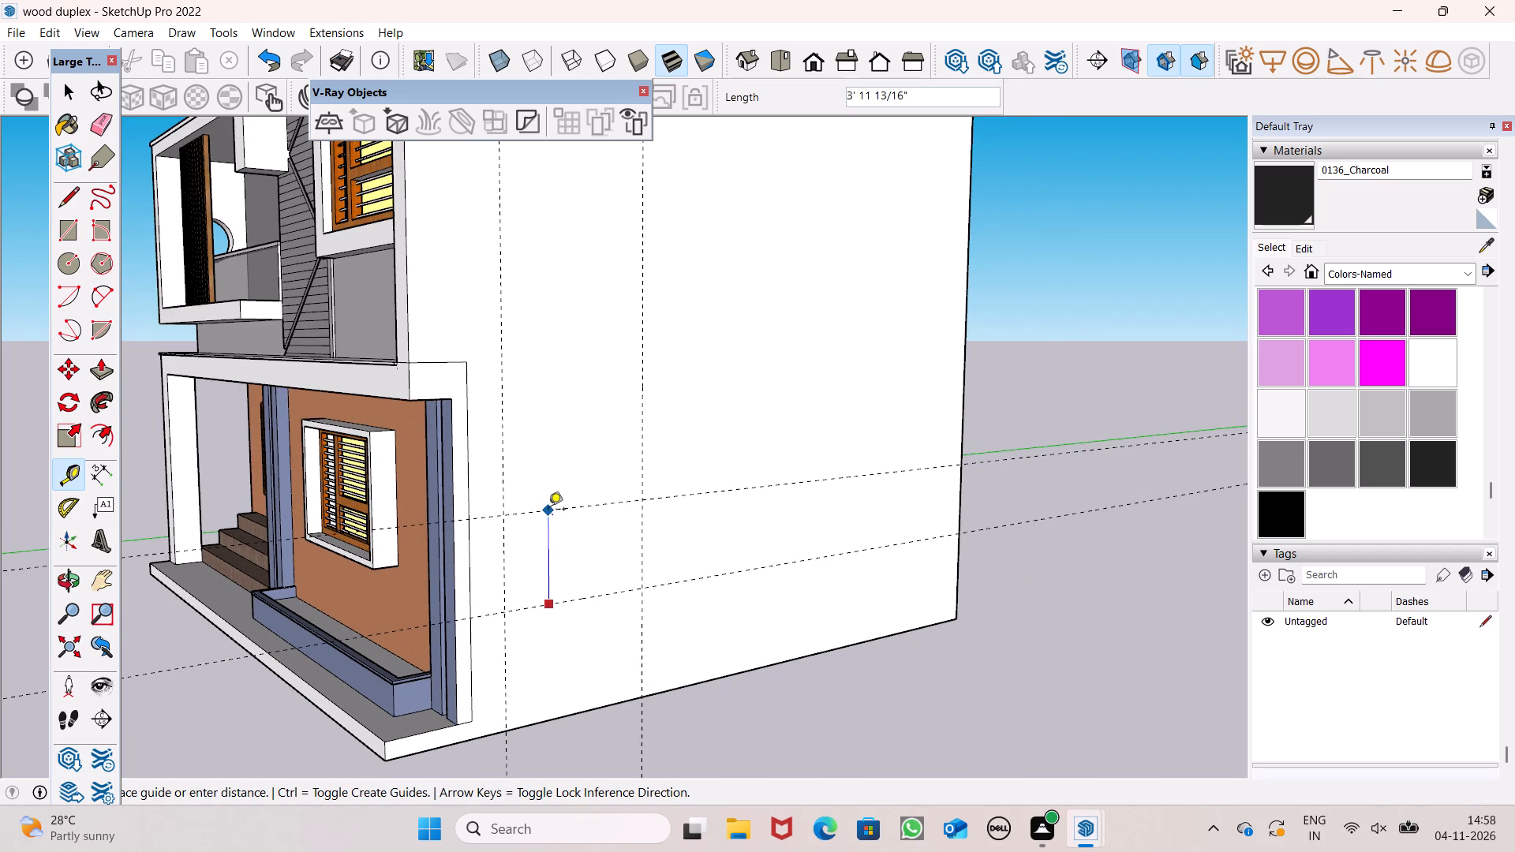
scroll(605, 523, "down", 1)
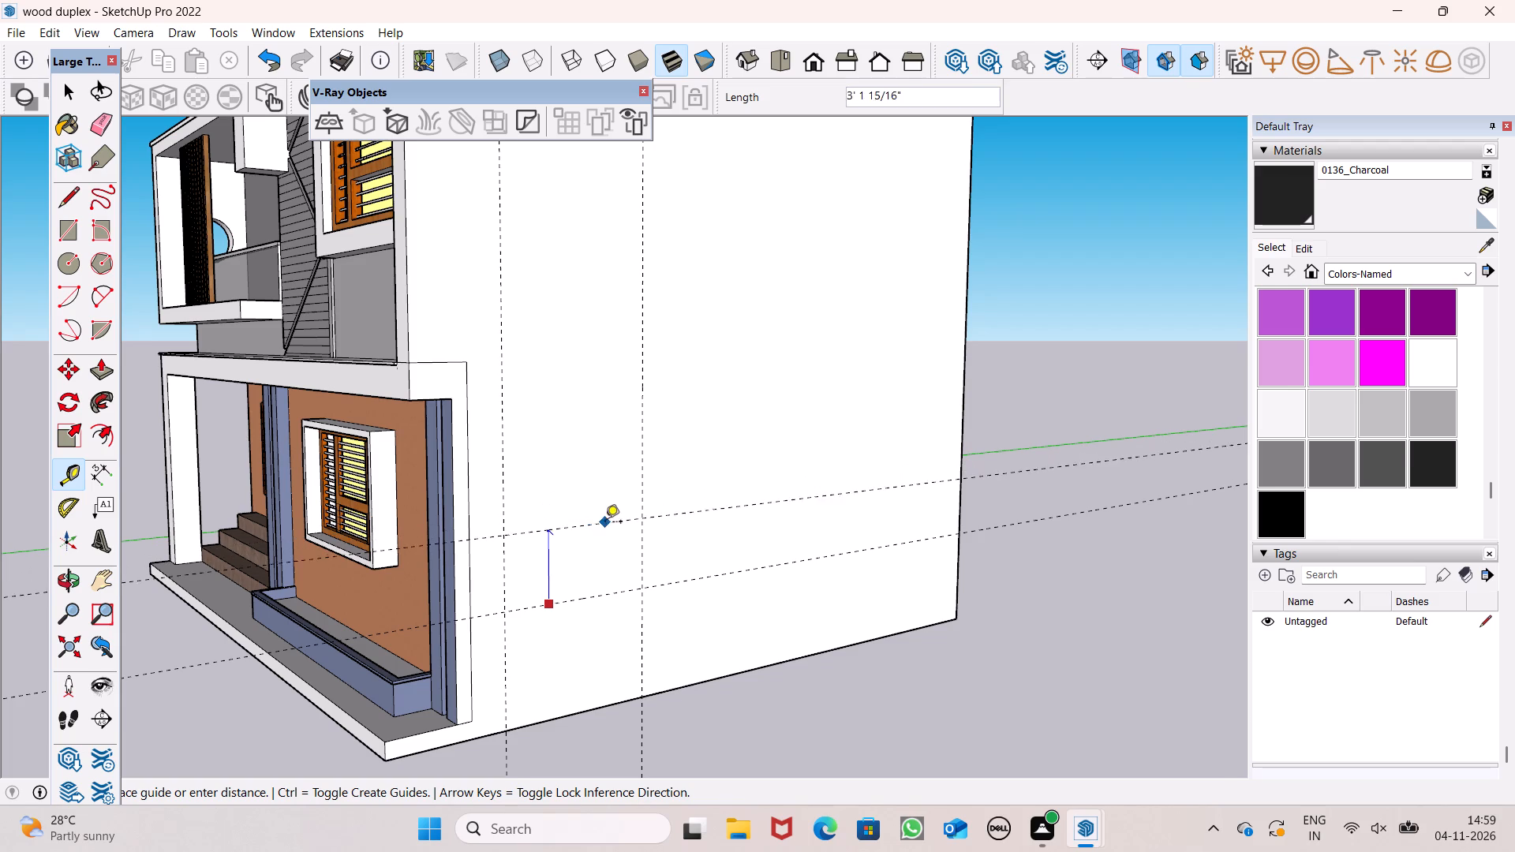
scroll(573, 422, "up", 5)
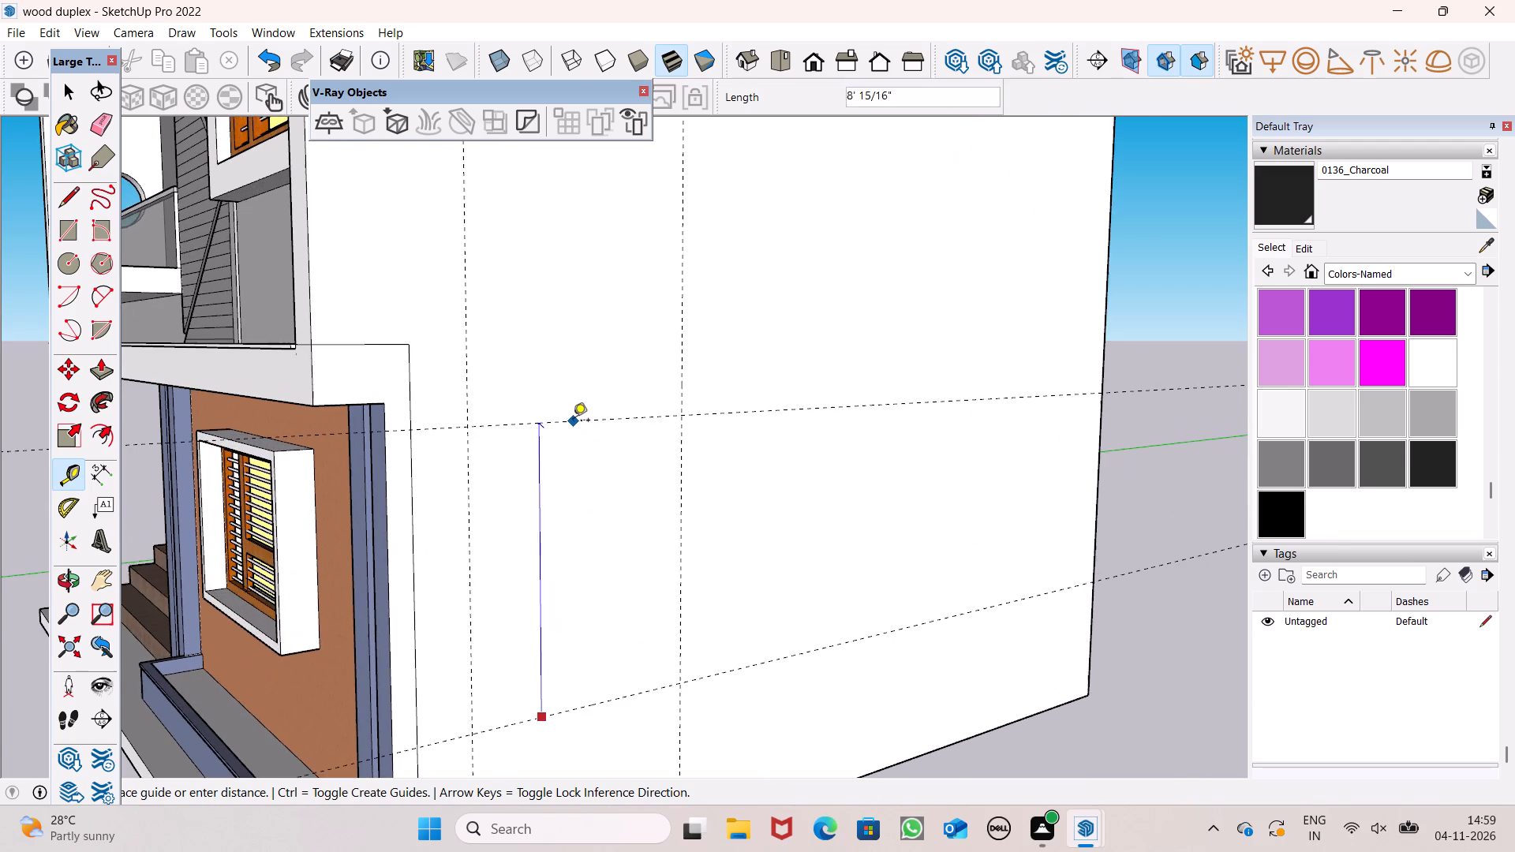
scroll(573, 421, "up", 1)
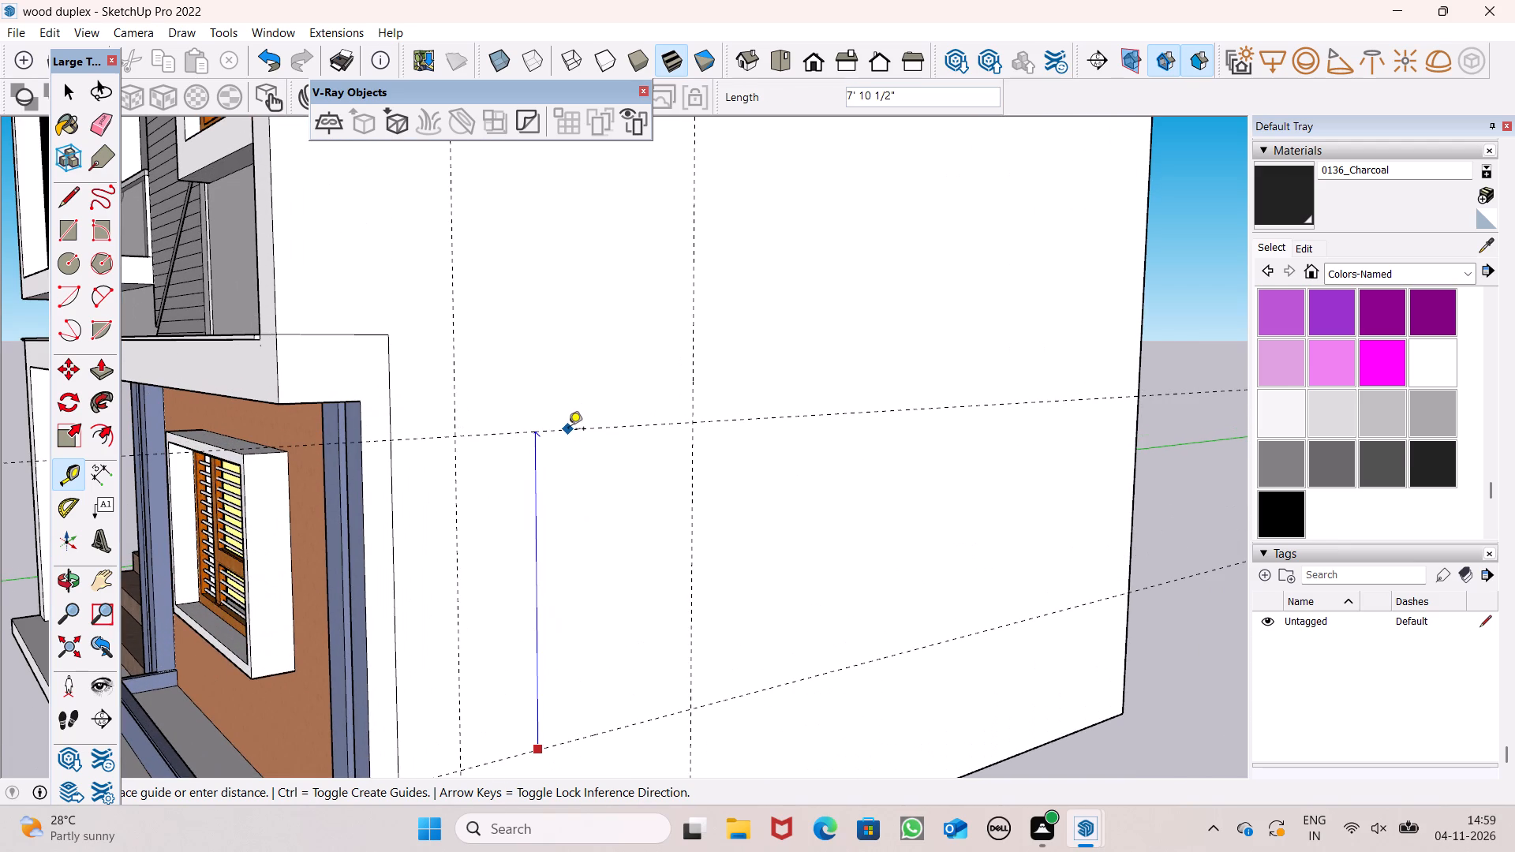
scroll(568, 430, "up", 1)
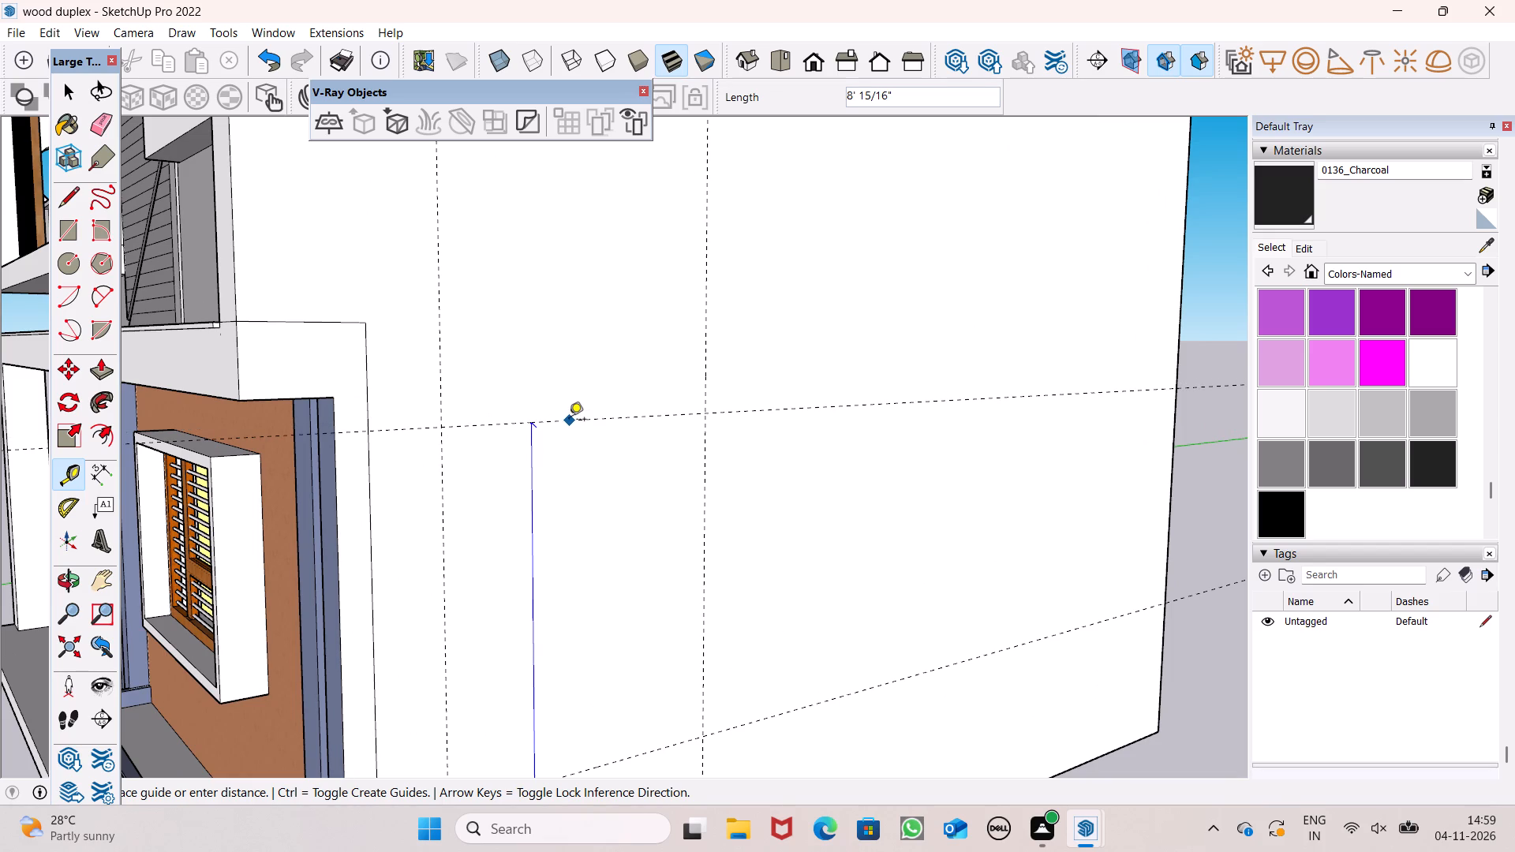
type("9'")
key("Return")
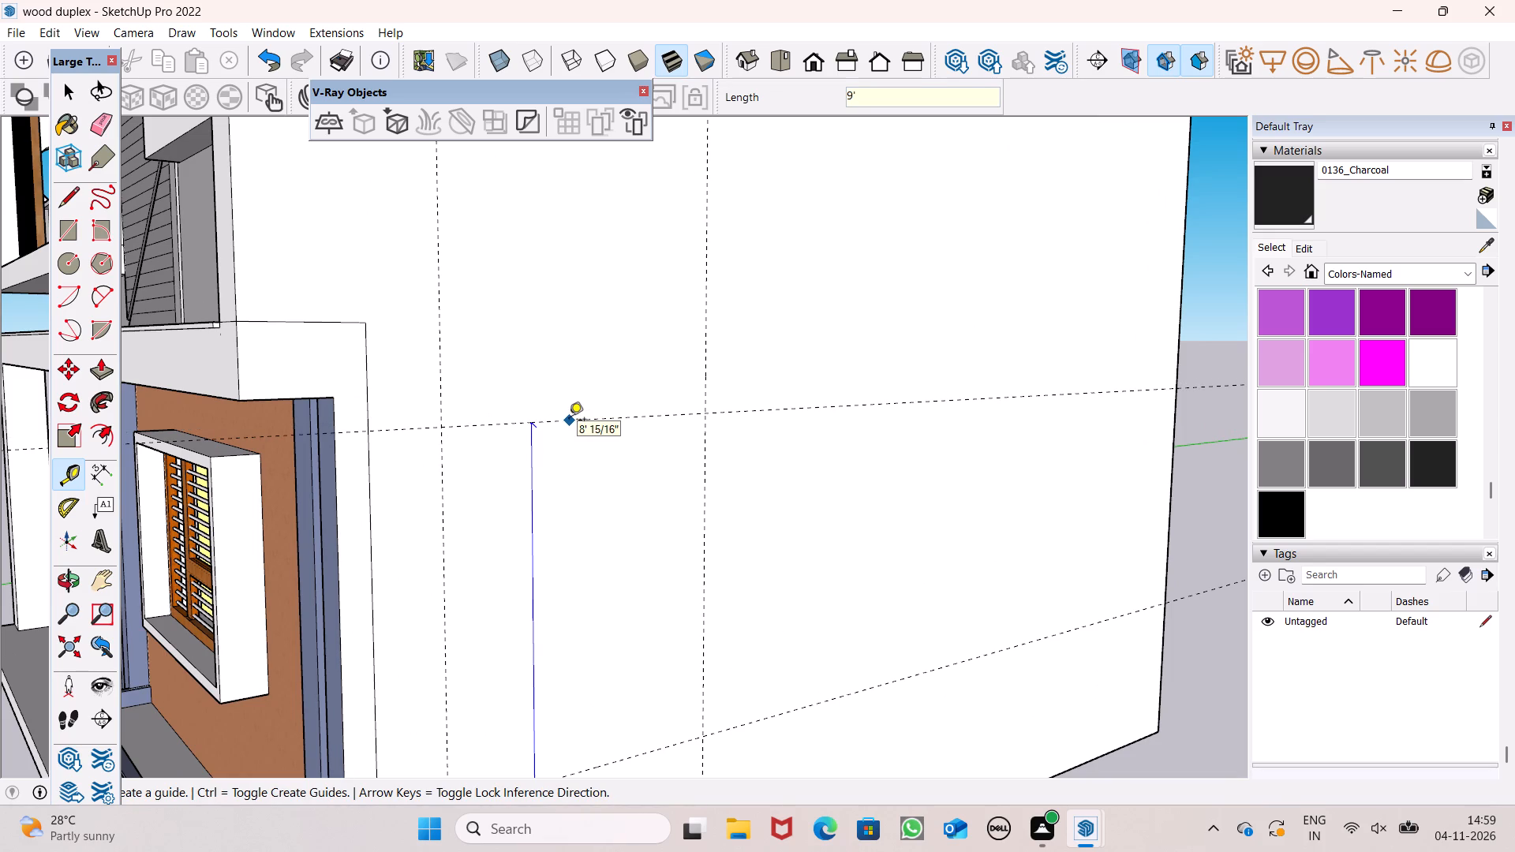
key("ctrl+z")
Place a horizontal guide on the side wall, 8.5' above the lower horizontal guide.
scroll(581, 381, "down", 4)
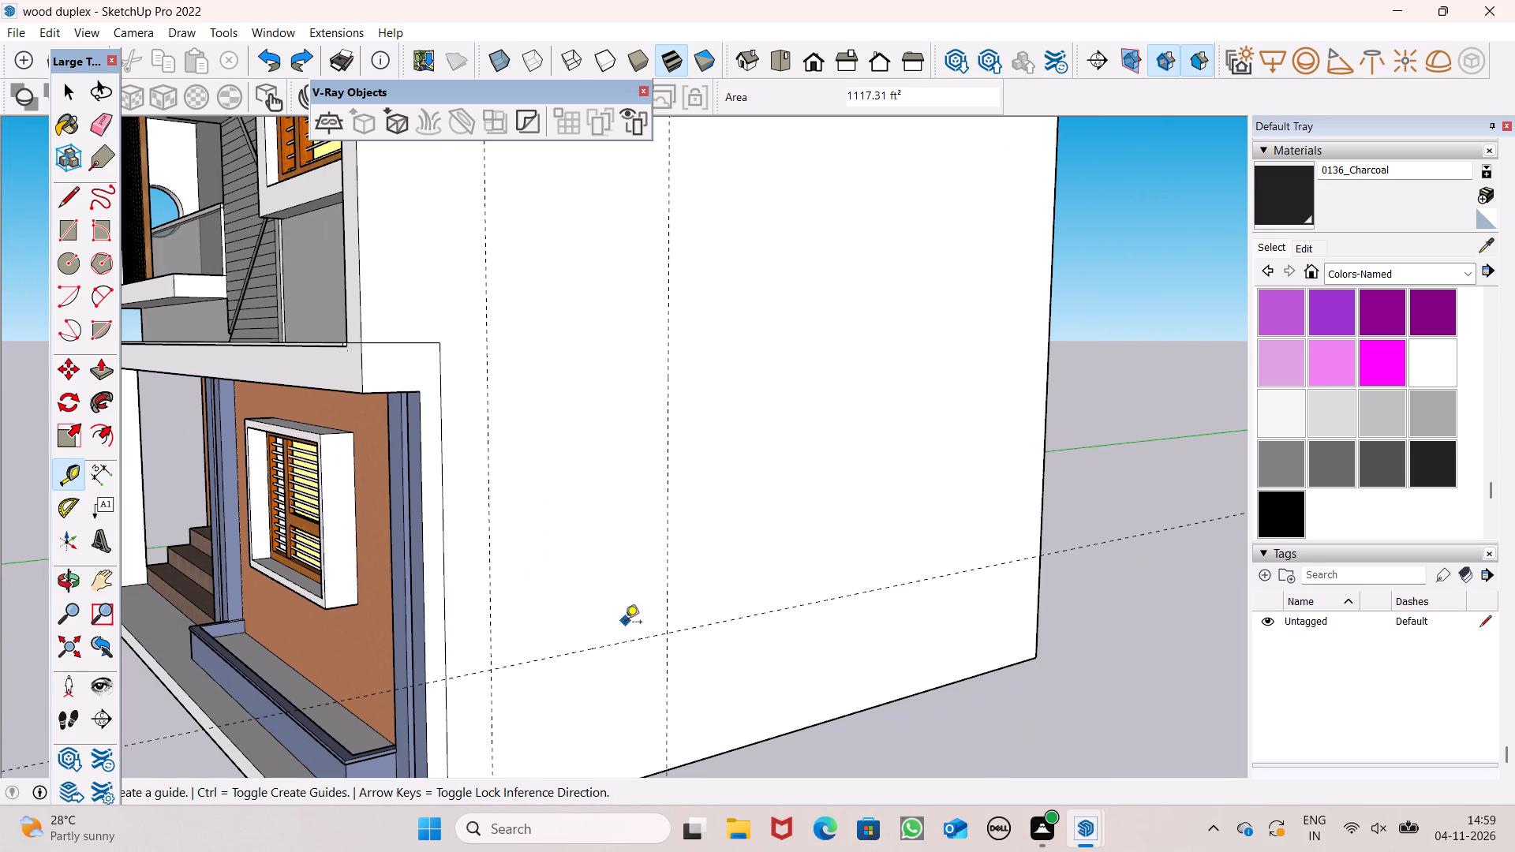
left_click(588, 648)
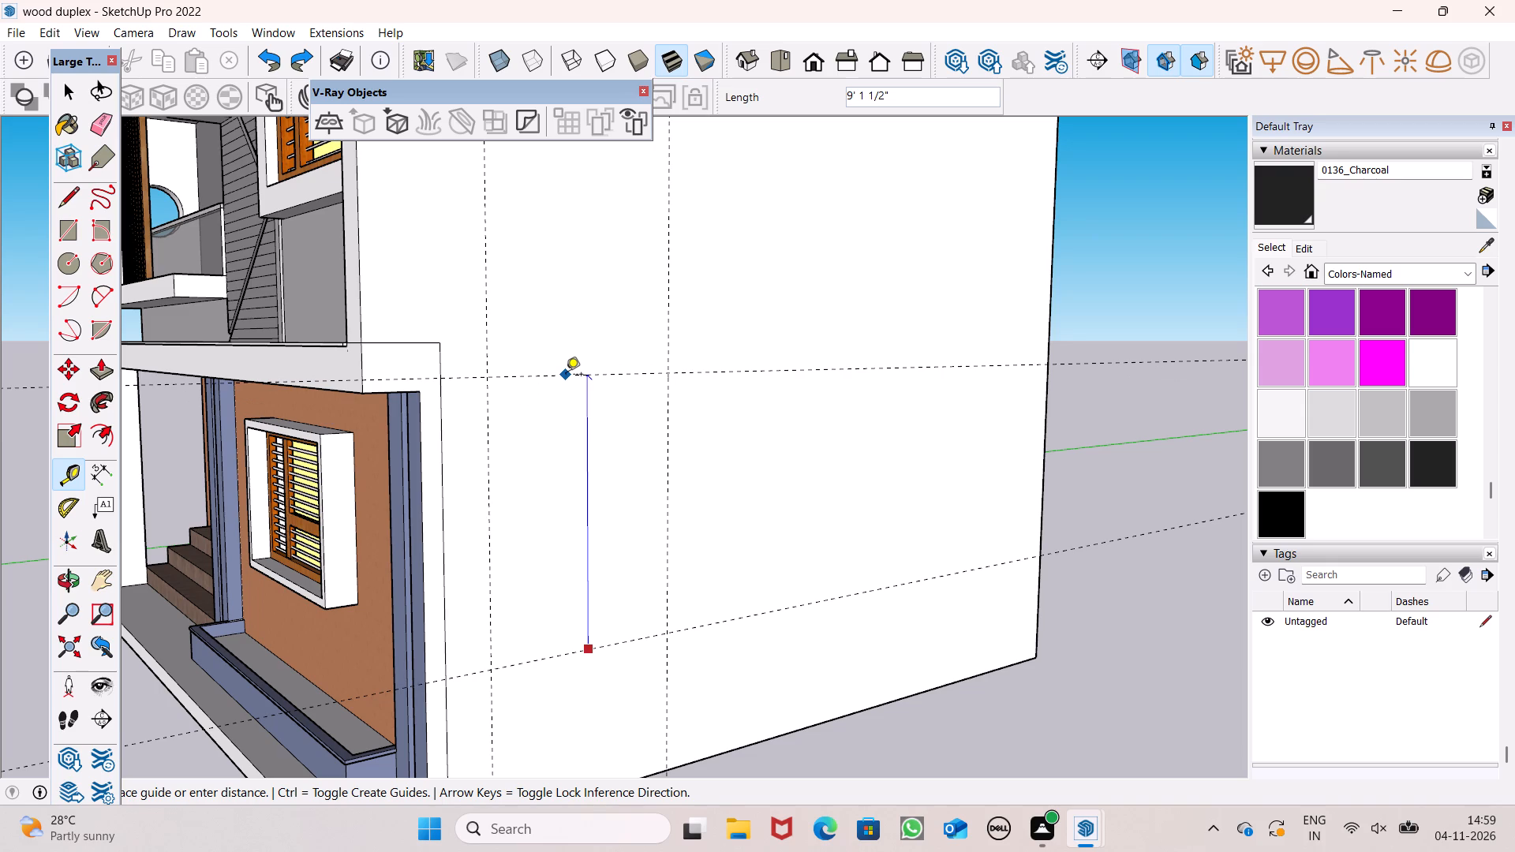
type("8.5'")
key("Return")
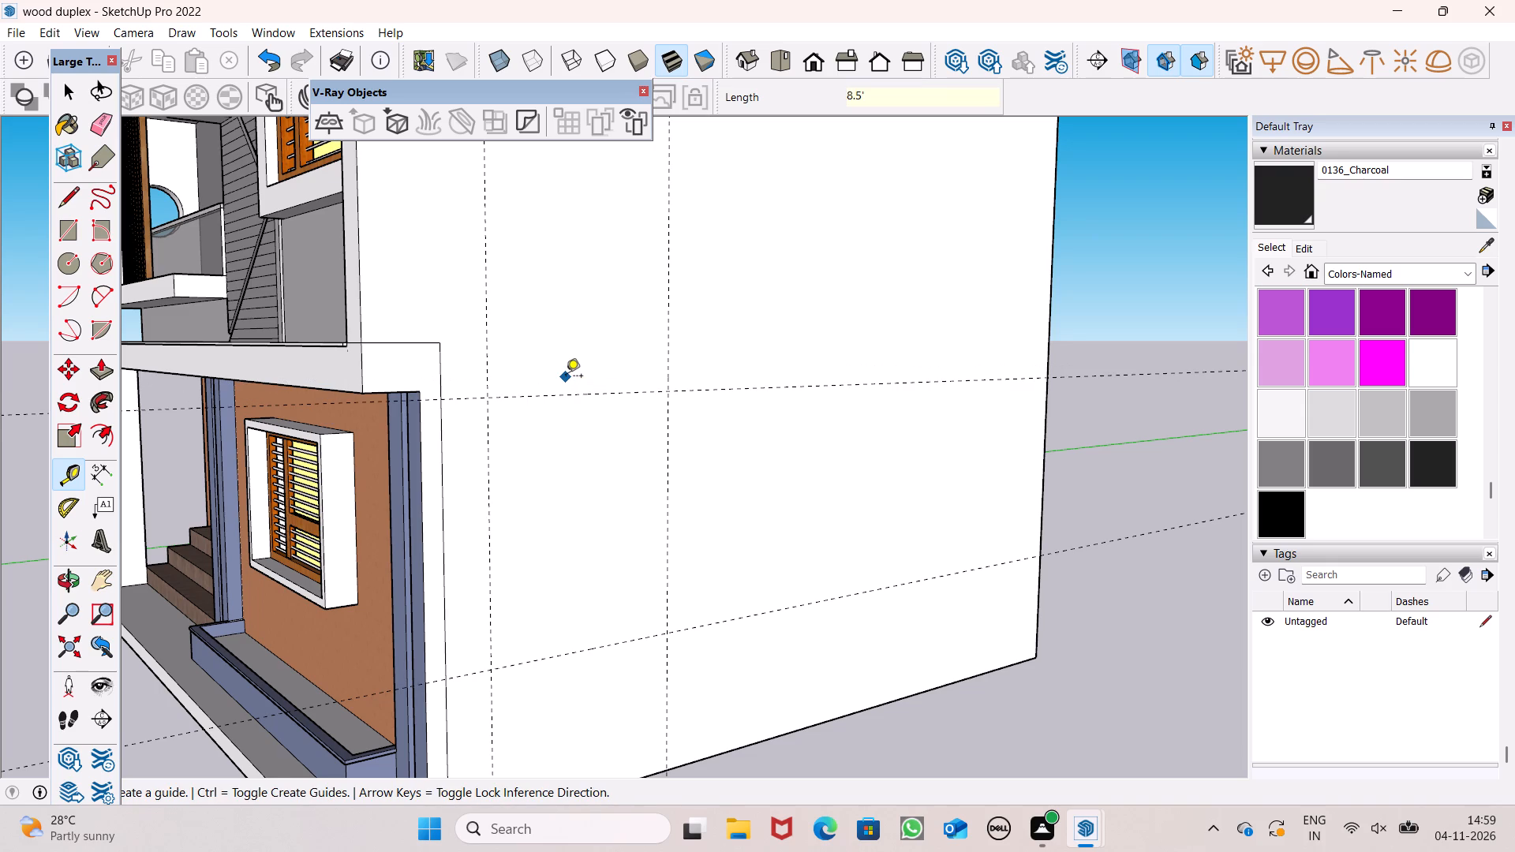
Place another horizontal guide on the side wall, 7" above the upper horizontal guide.
scroll(597, 387, "up", 10)
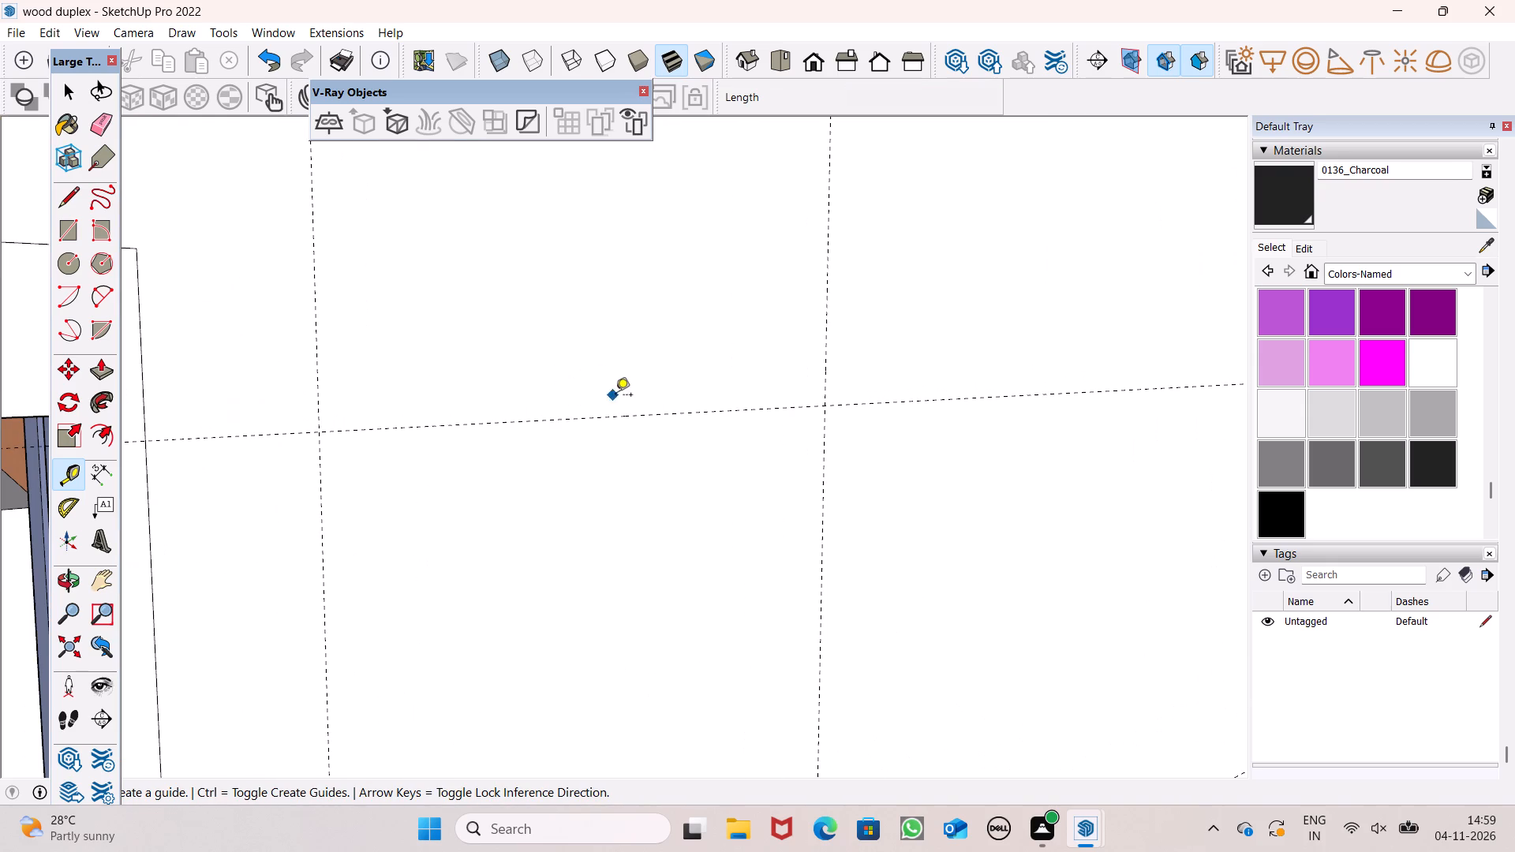
left_click(630, 419)
scroll(626, 416, "down", 3)
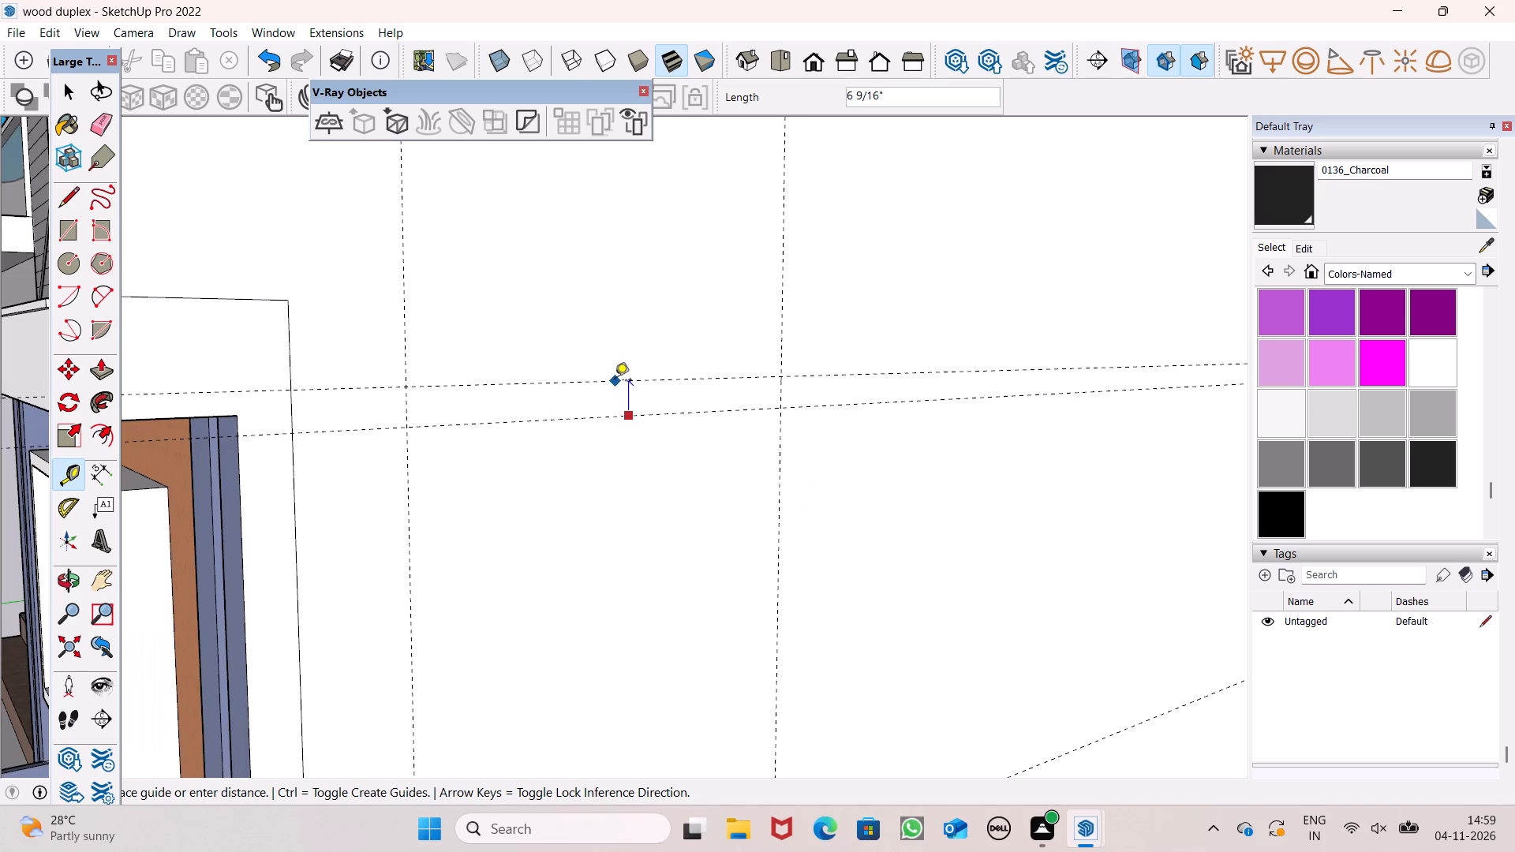
type("7\"")
key("Return")
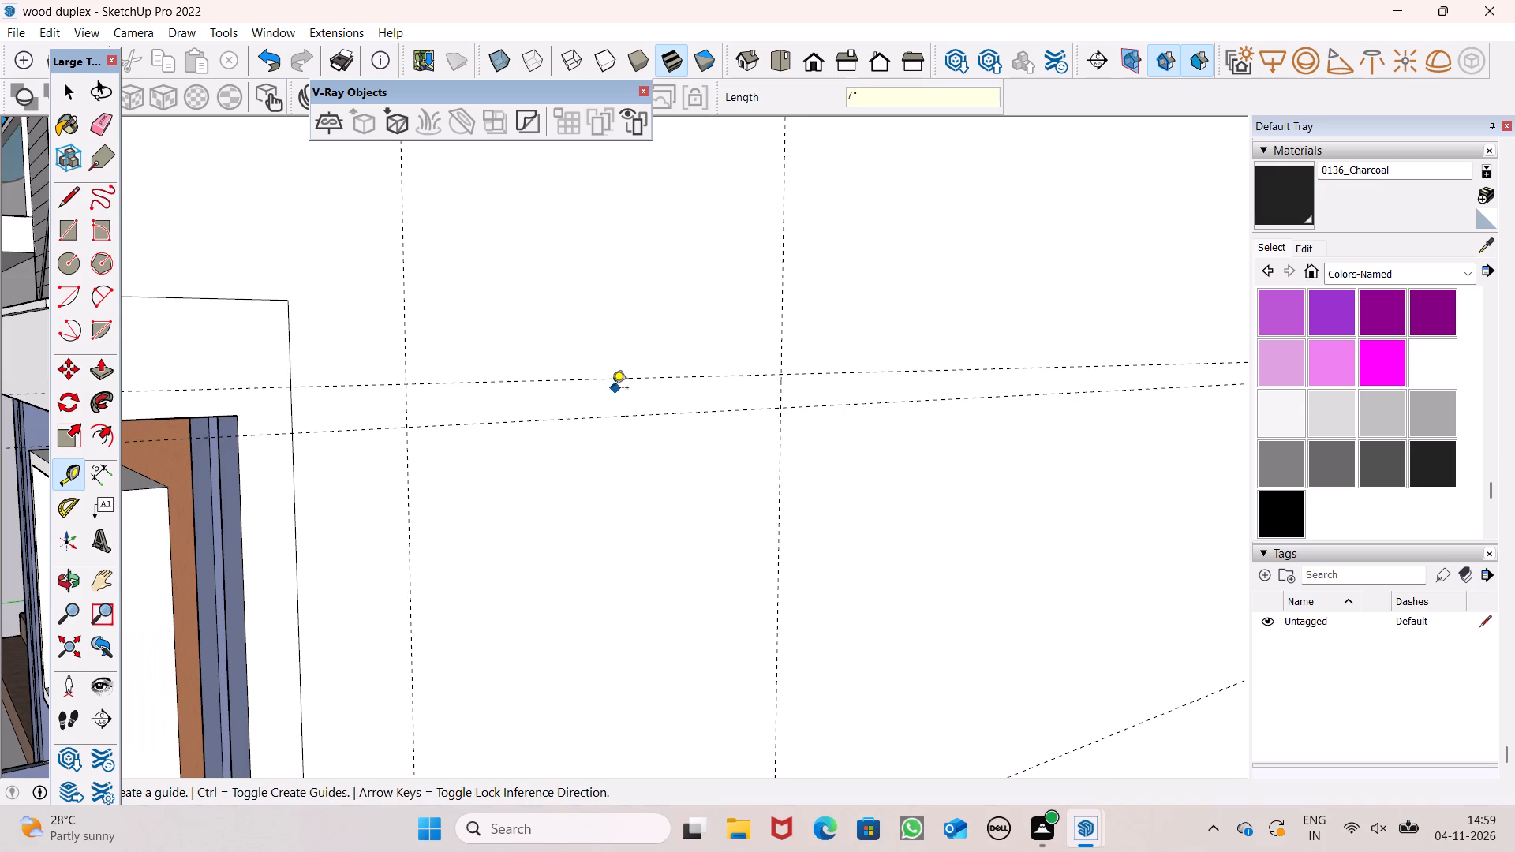
Draw an 8' 6" by 7' rectangle on the side wall between the two vertical guides and the lower two horizontal guides.
key("o")
left_click_drag(389, 432, 576, 459)
scroll(578, 460, "down", 8)
left_click_drag(645, 546, 571, 465)
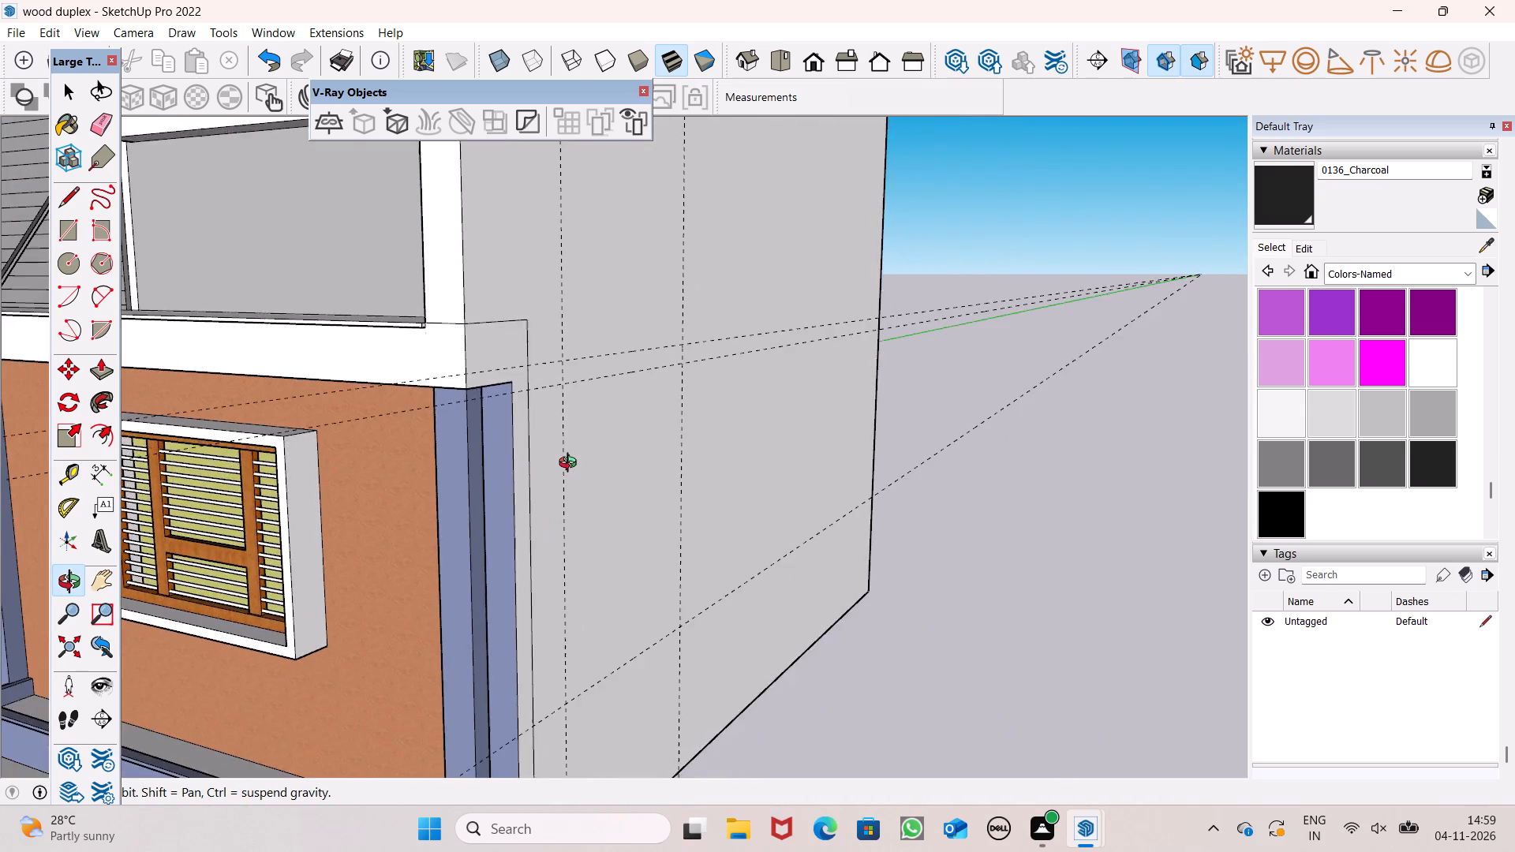
scroll(571, 465, "down", 6)
left_click_drag(572, 474, 588, 398)
scroll(588, 397, "up", 2)
left_click_drag(589, 396, 515, 454)
left_click_drag(513, 457, 511, 434, "shift")
left_click_drag(511, 432, 474, 440)
key("r")
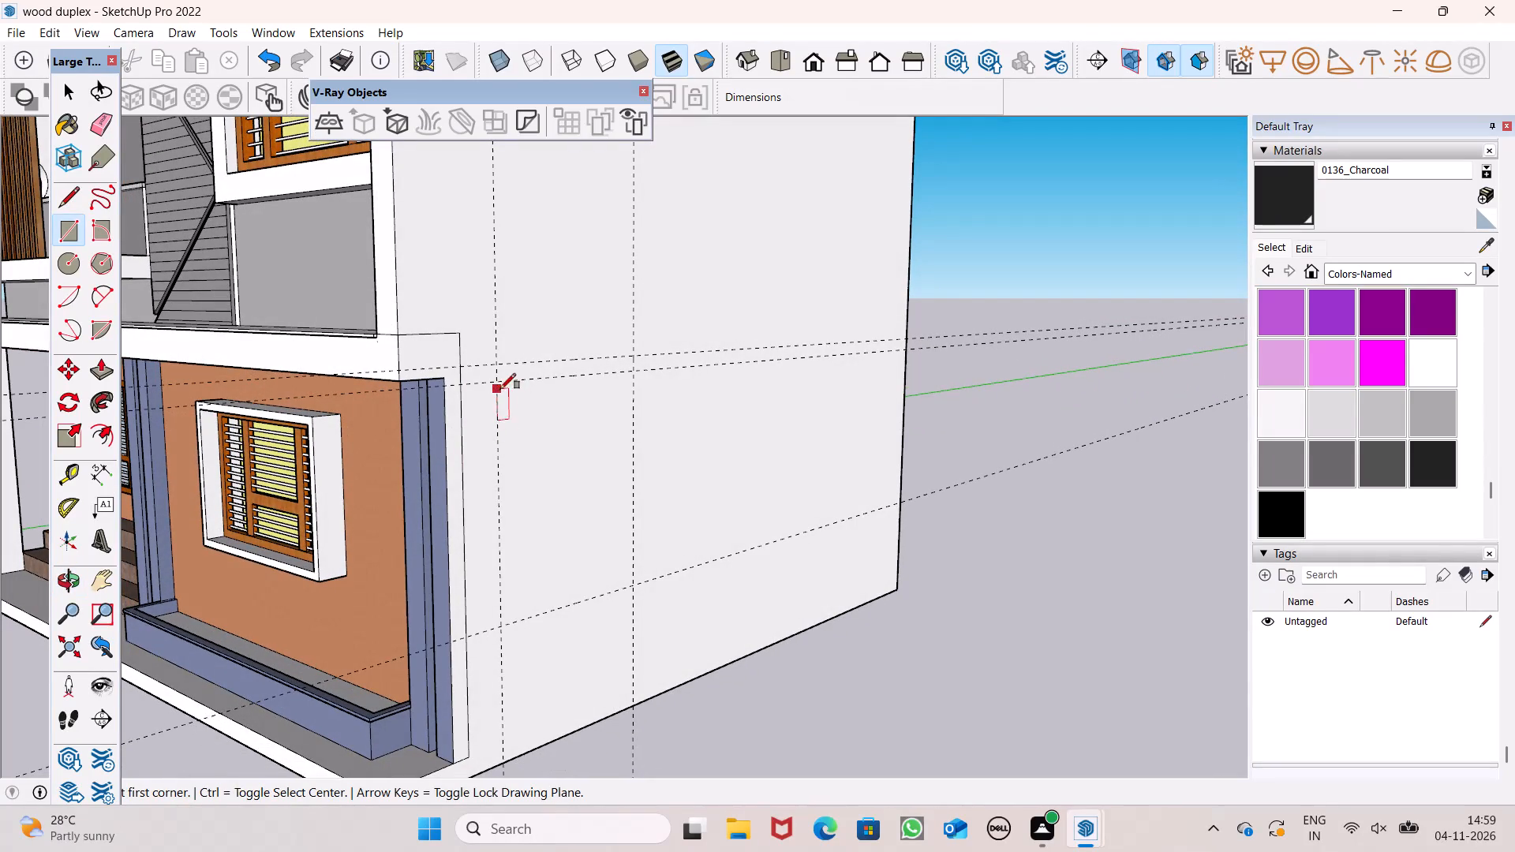
left_click(496, 383)
left_click(638, 581)
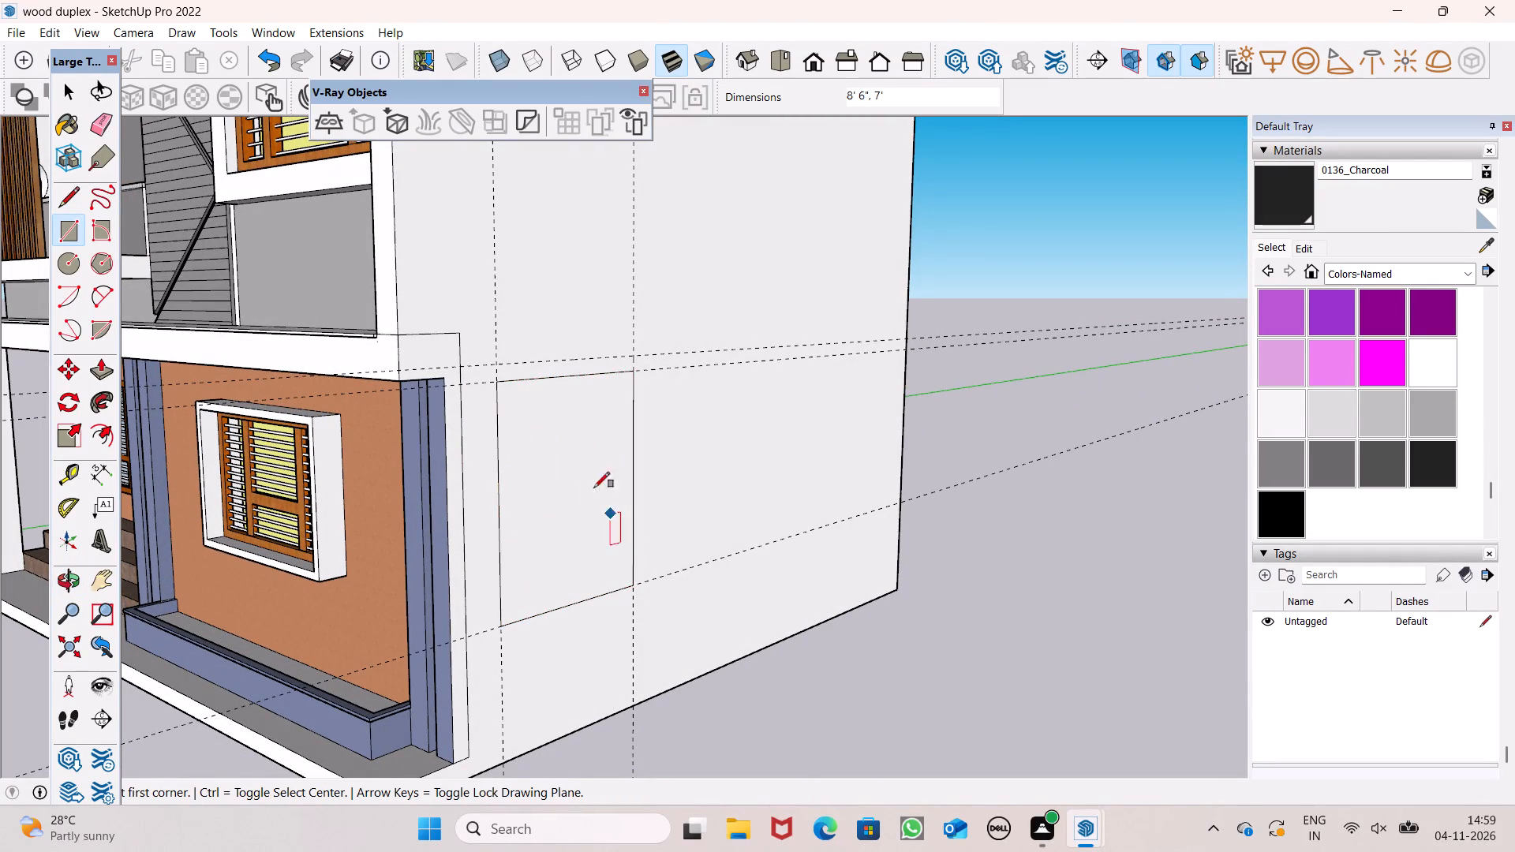
Draw a 7' by 7" rectangle directly above the large rectangle, between the two upper horizontal guides.
scroll(586, 337, "up", 11)
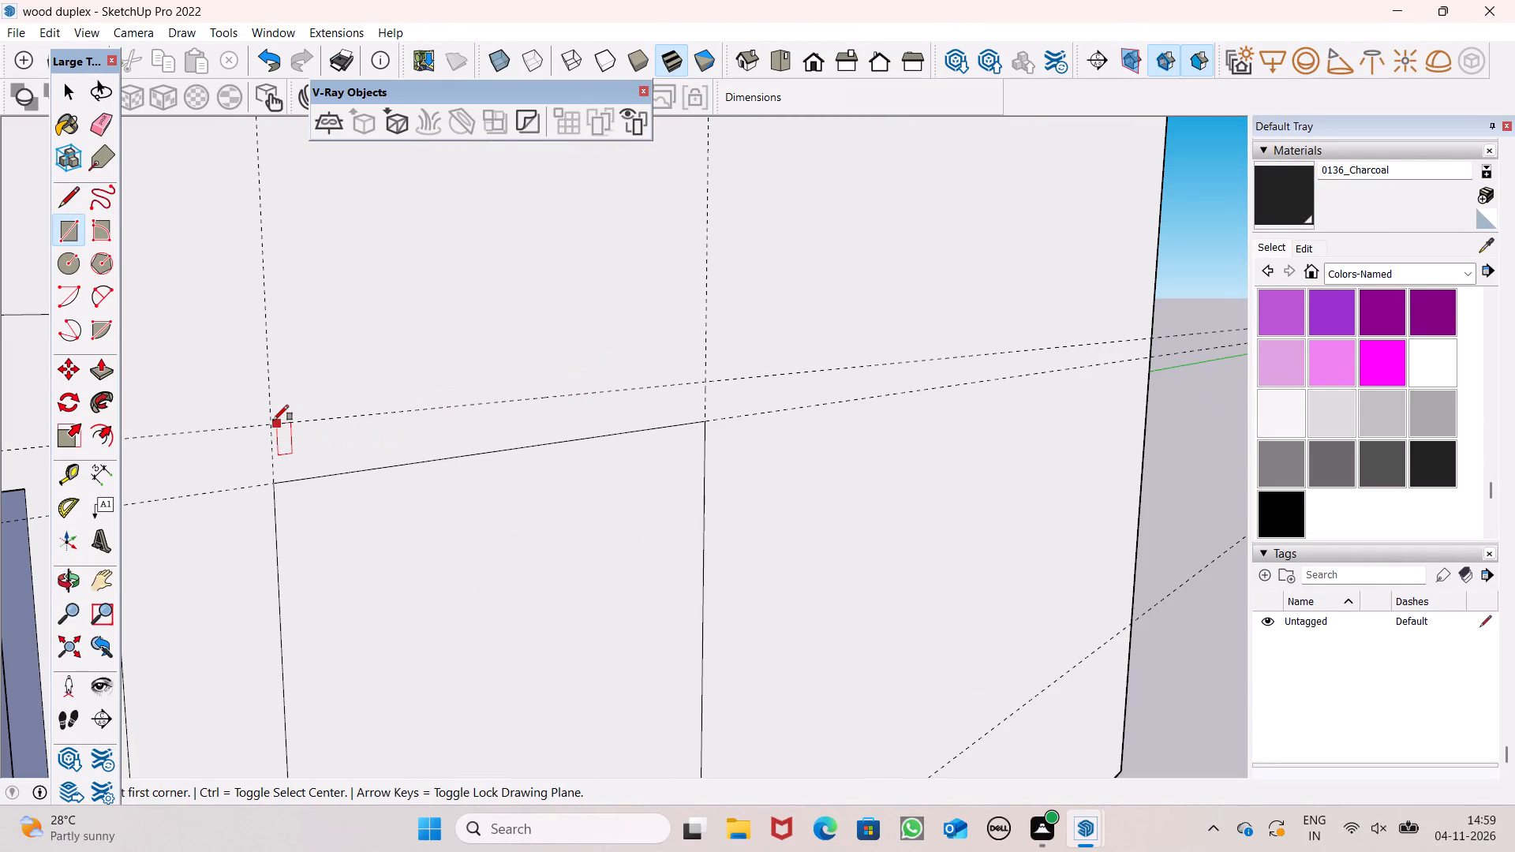
left_click(270, 420)
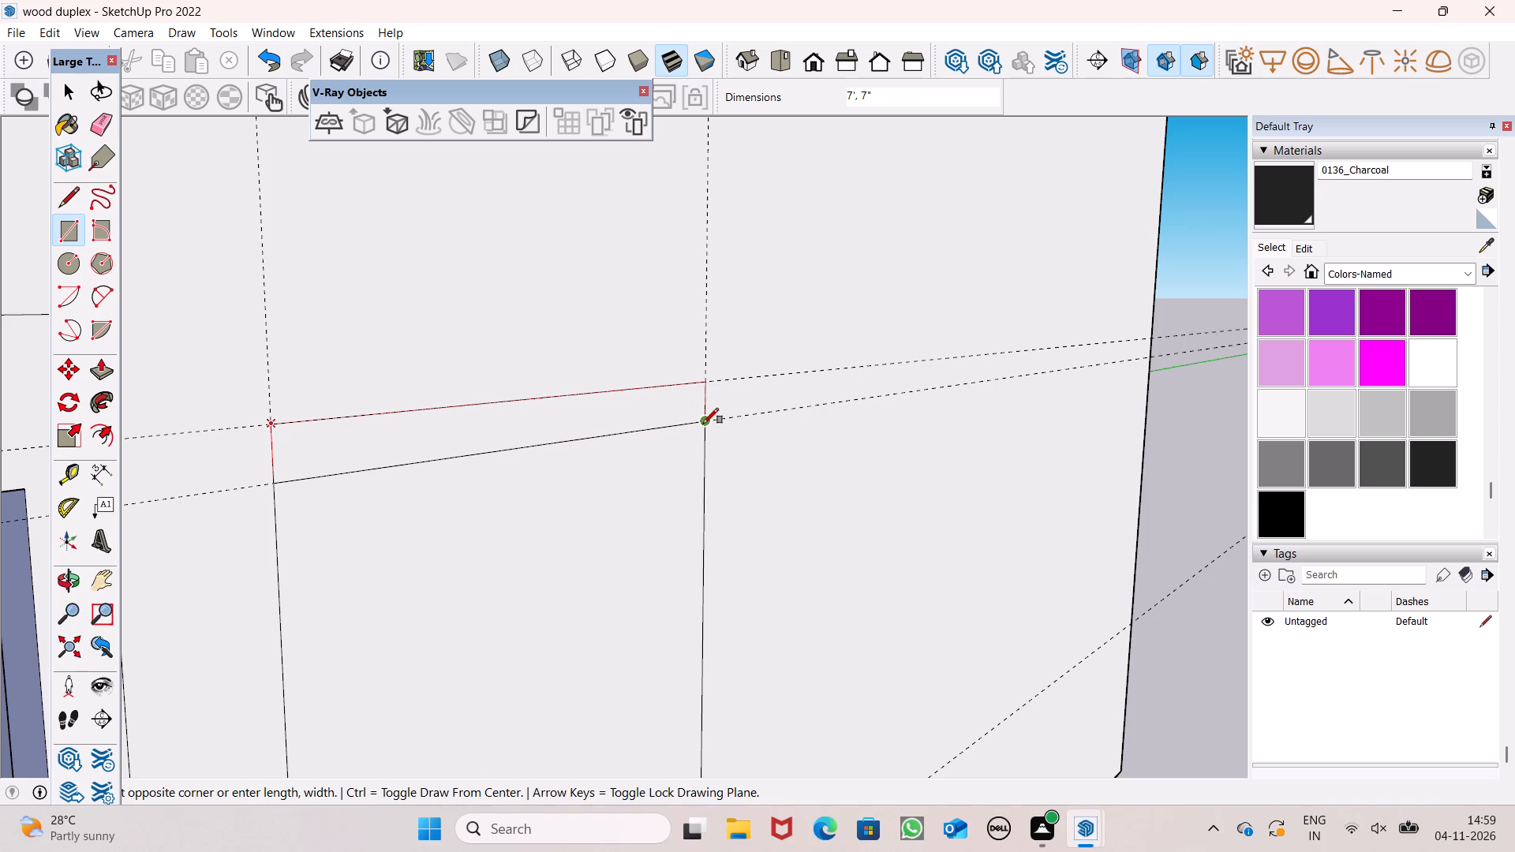
left_click(703, 424)
key("space")
Extrude the narrow strip above the large rectangle 3' outward from the side wall as a sunshade.
key("o")
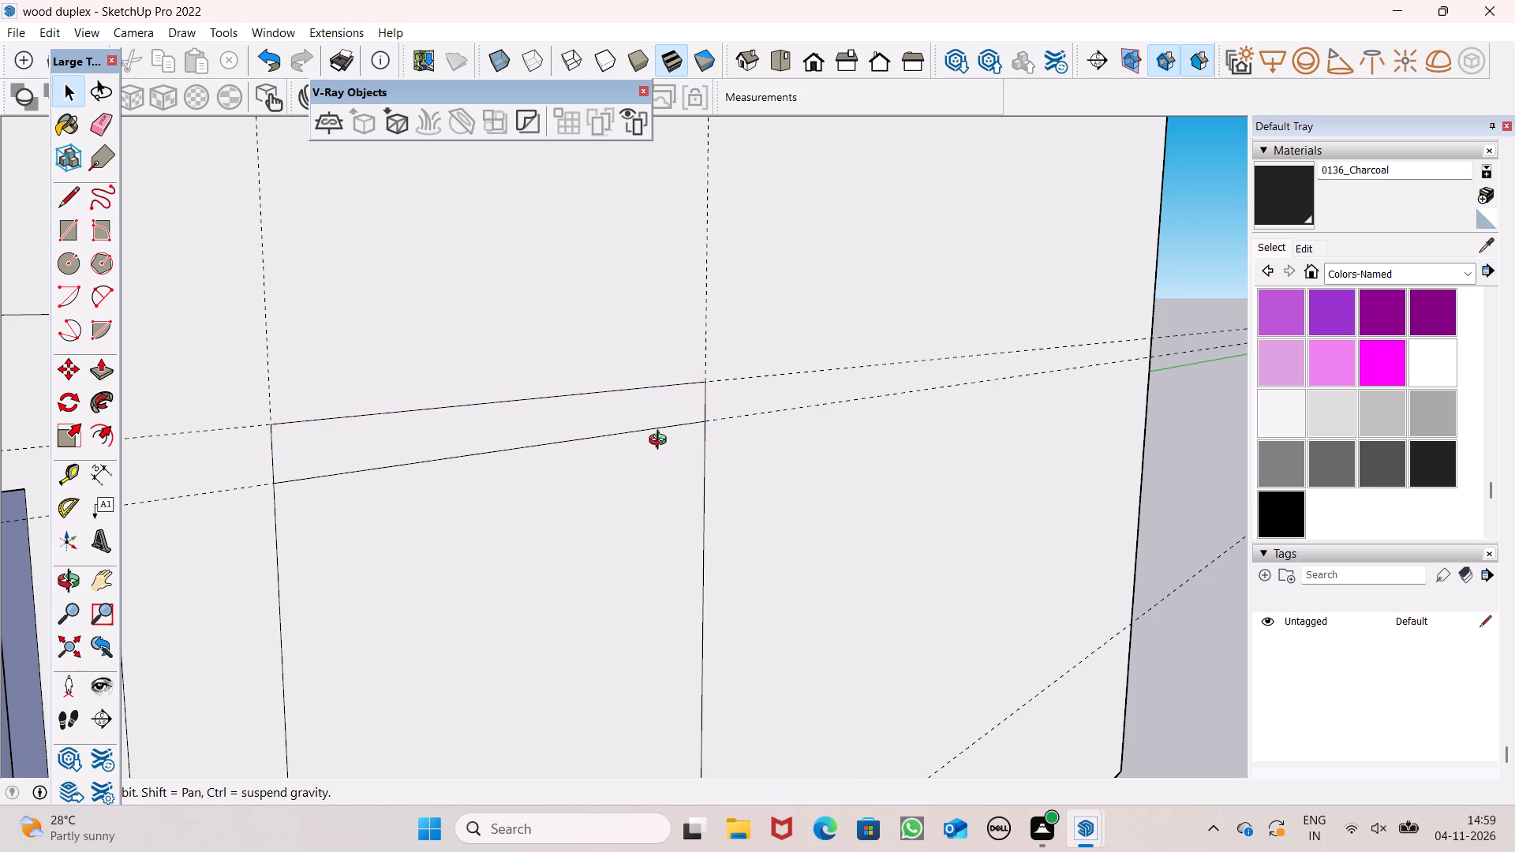
scroll(624, 426, "down", 6)
left_click_drag(591, 500, 619, 465, "shift")
scroll(619, 465, "down", 3)
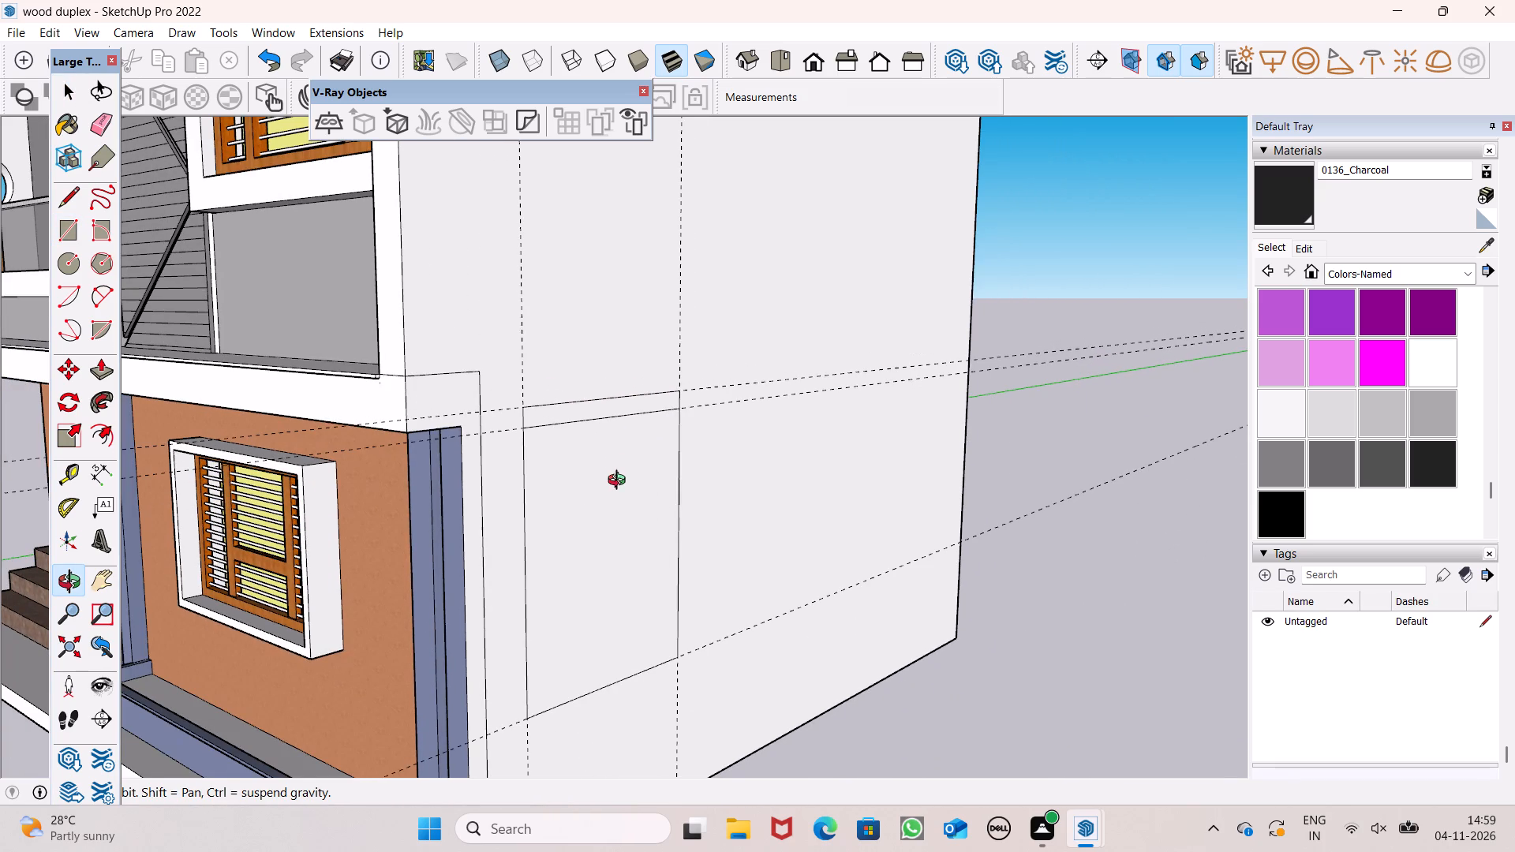
left_click_drag(620, 482, 612, 471, "shift")
left_click_drag(612, 471, 627, 484)
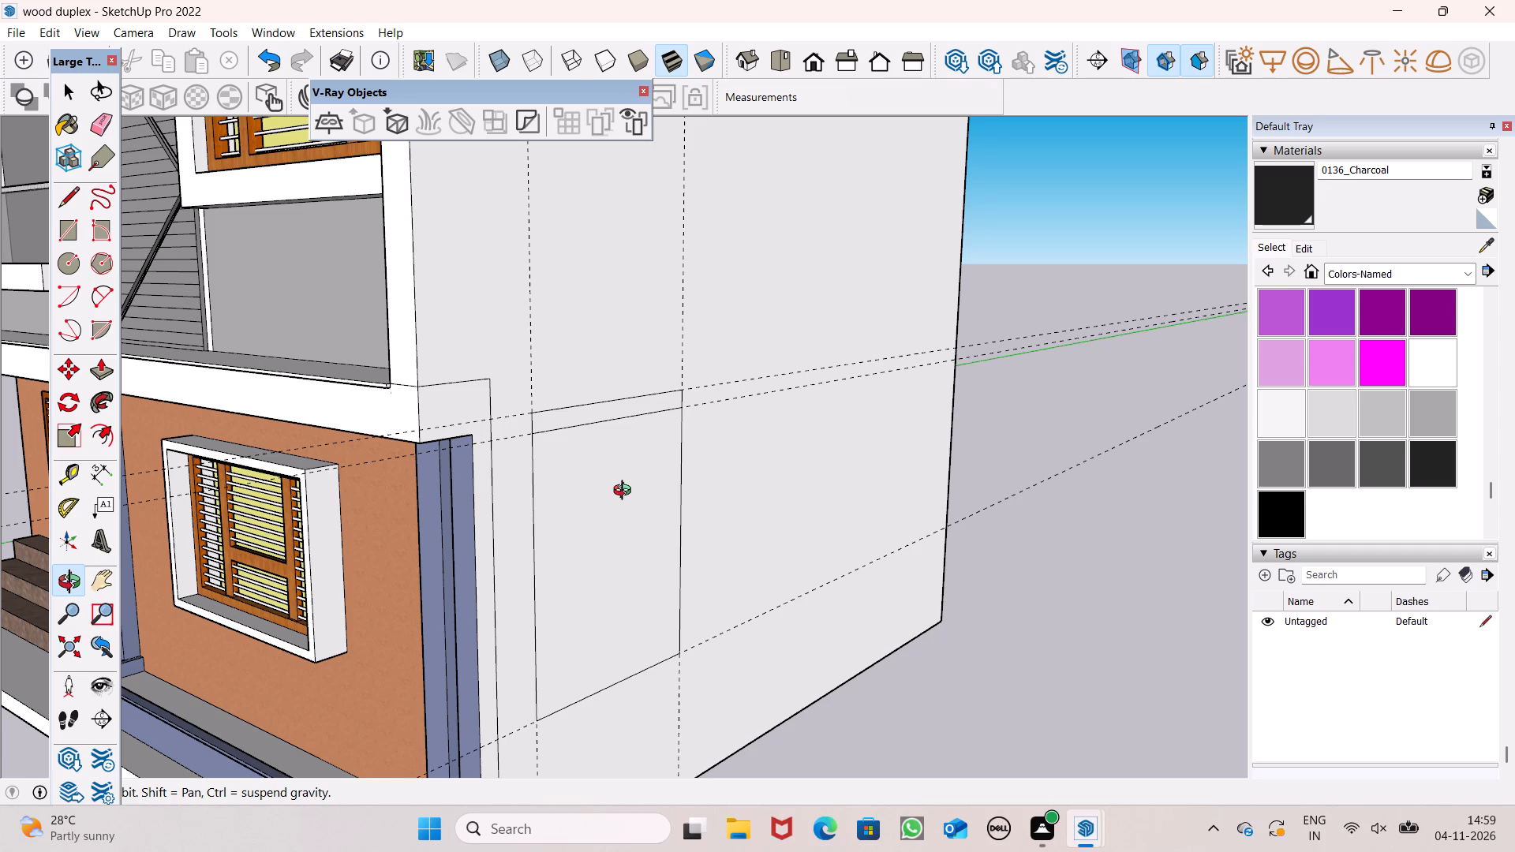
scroll(626, 491, "down", 5)
left_click_drag(629, 501, 631, 514, "shift")
left_click_drag(631, 514, 689, 513)
scroll(645, 494, "up", 2)
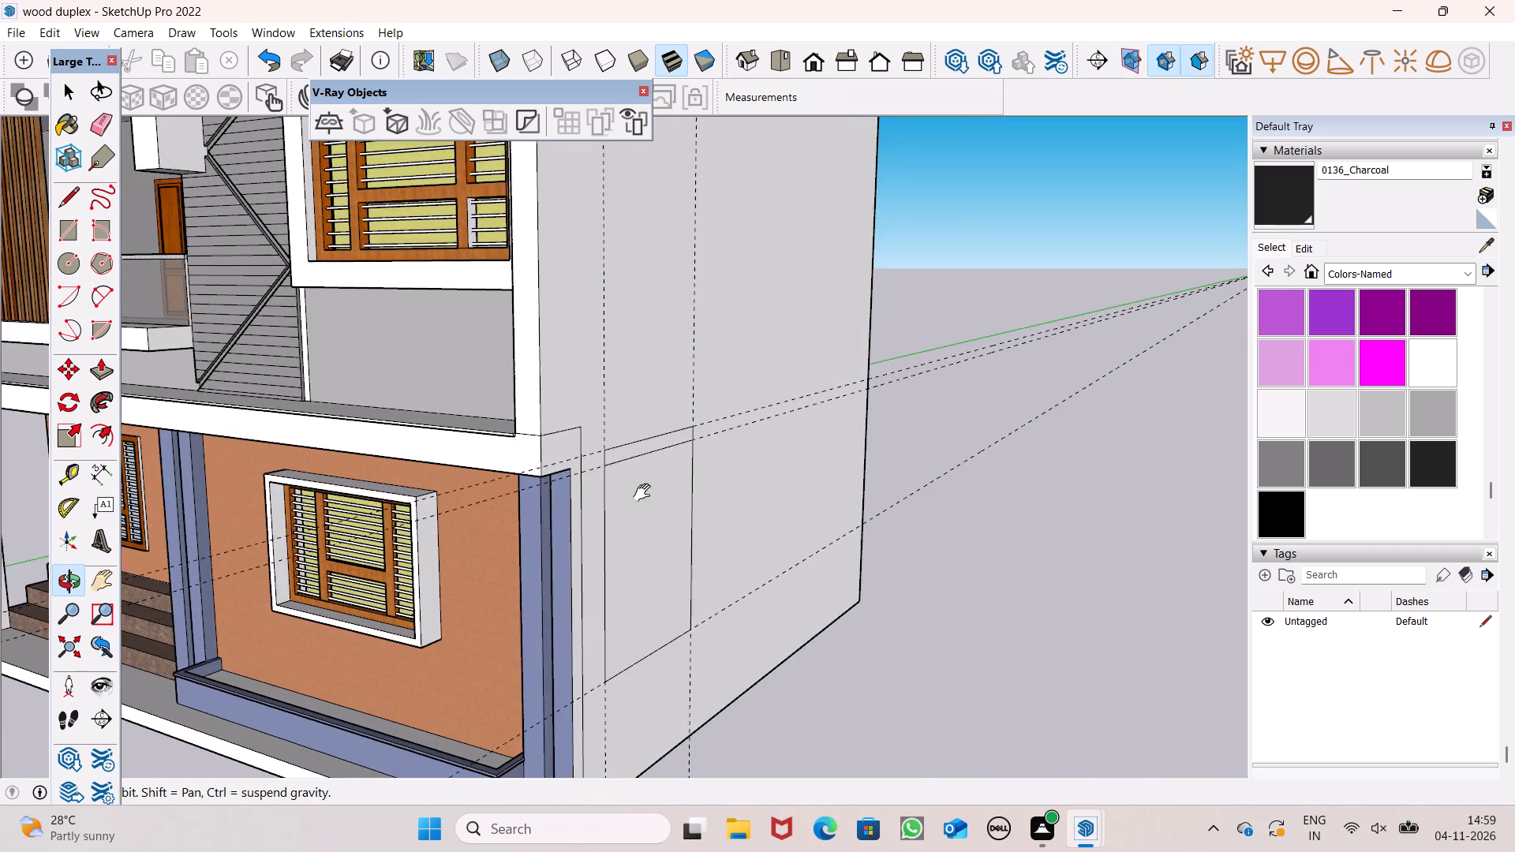
left_click_drag(641, 491, 612, 471, "shift")
left_click(611, 470)
key("p")
scroll(606, 444, "up", 2)
left_click(594, 422)
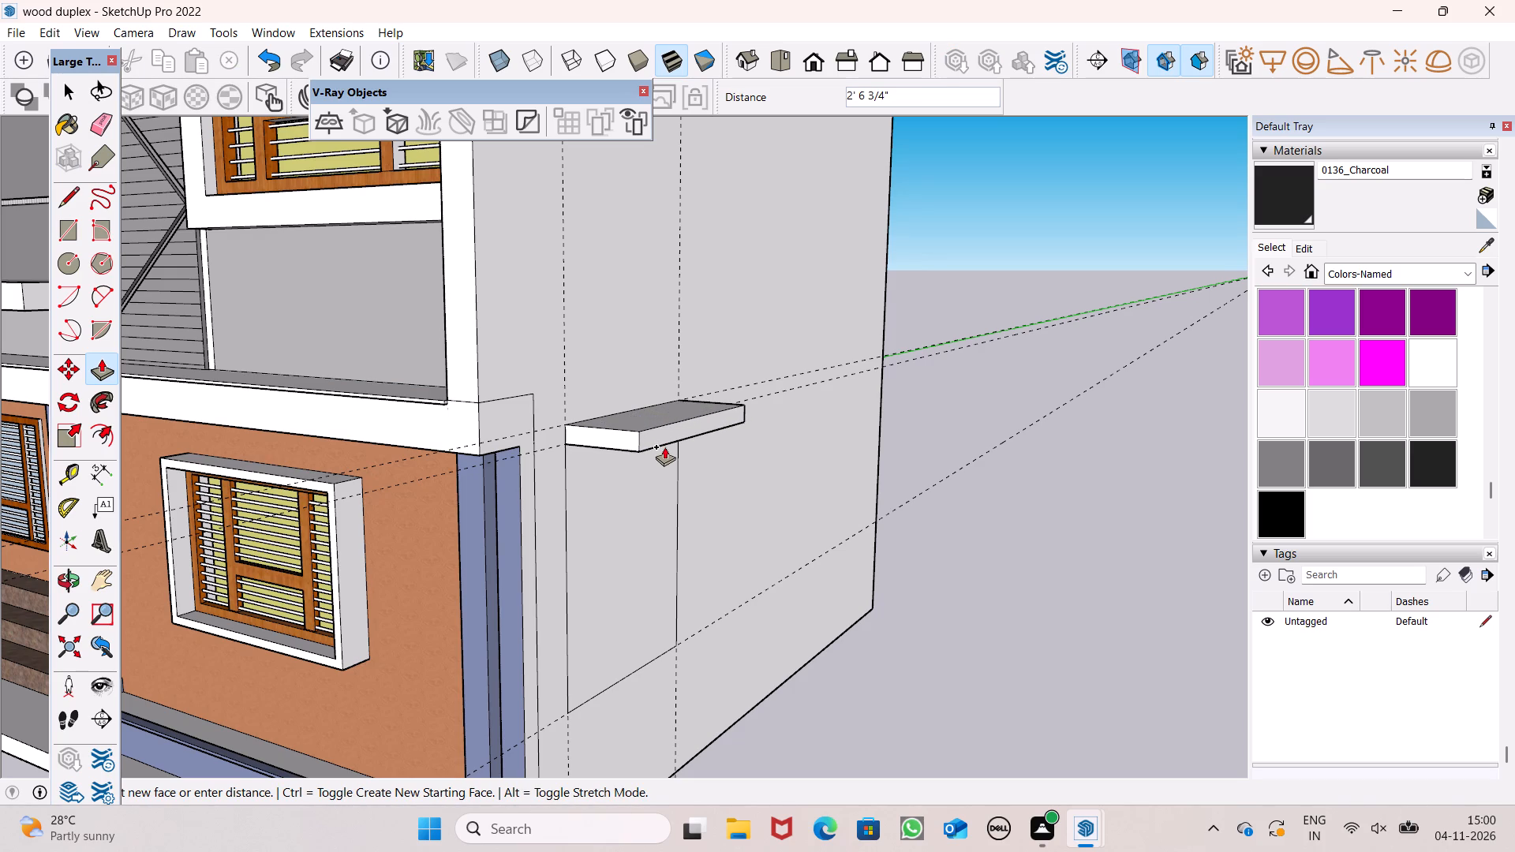
type("3'")
key("Return")
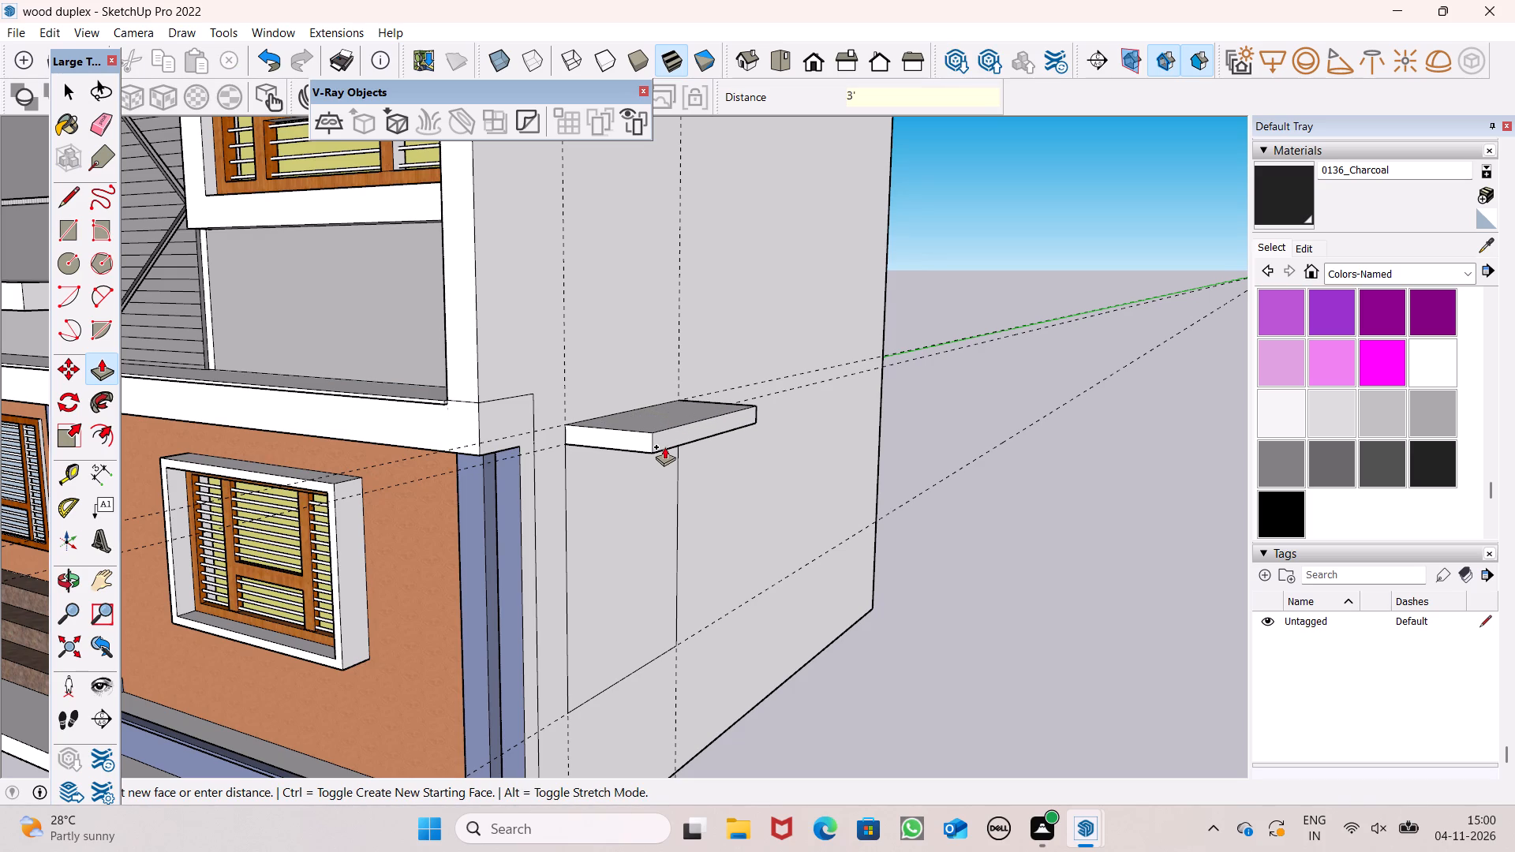
Offset the outline of the large rectangle beneath the sunshade 7" inward to form a window frame.
key("o")
left_click_drag(620, 516, 694, 337)
left_click_drag(687, 387, 645, 481)
left_click_drag(645, 484, 638, 449, "shift")
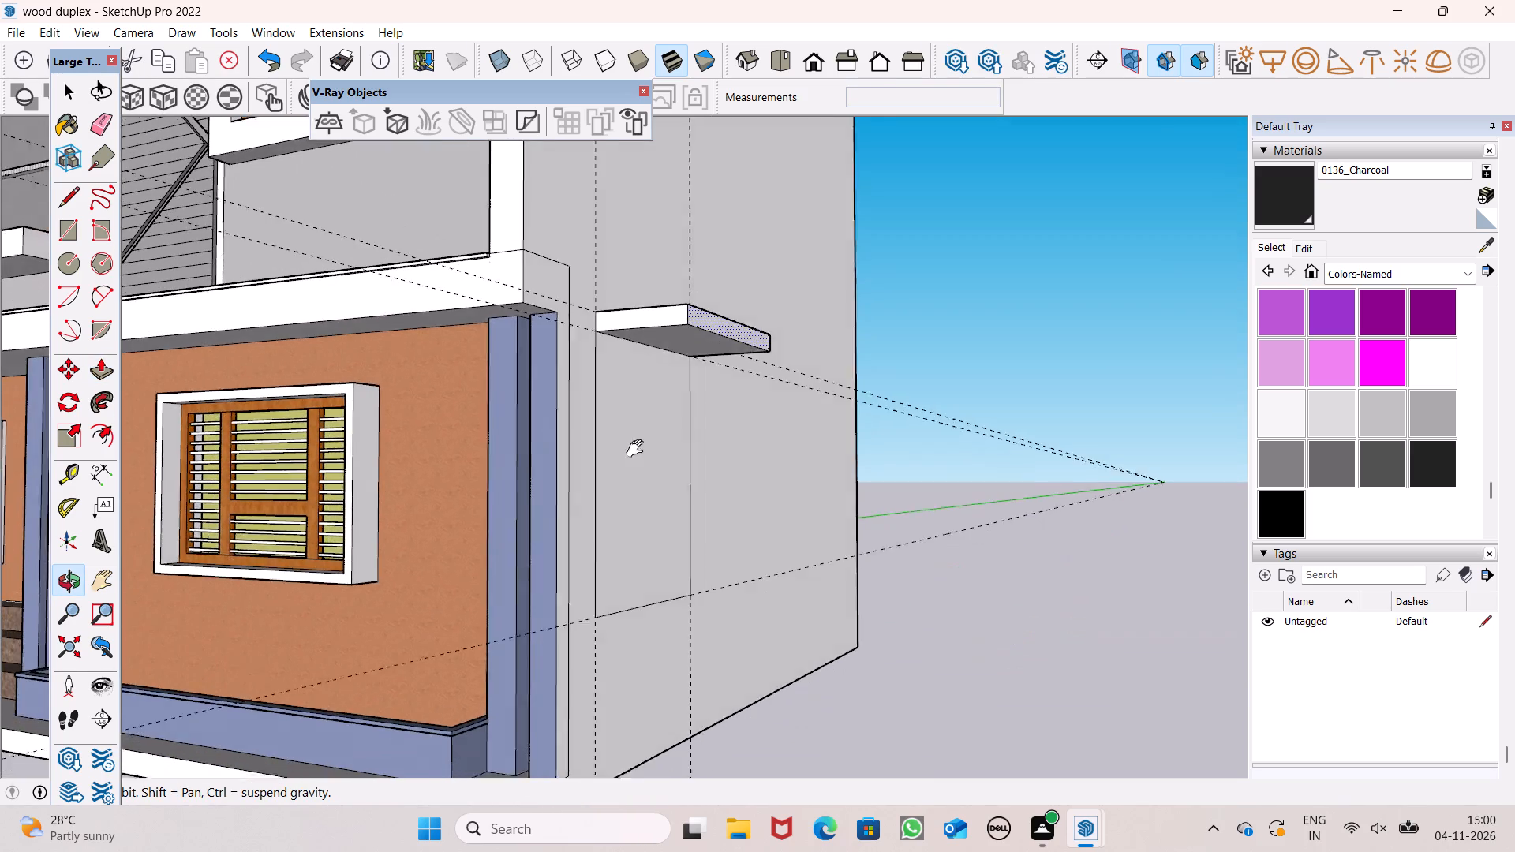
left_click_drag(638, 449, 637, 443, "shift")
left_click_drag(637, 443, 615, 486)
key("space")
left_click(956, 608)
scroll(792, 509, "up", 1)
scroll(792, 509, "down", 1)
scroll(792, 509, "up", 5)
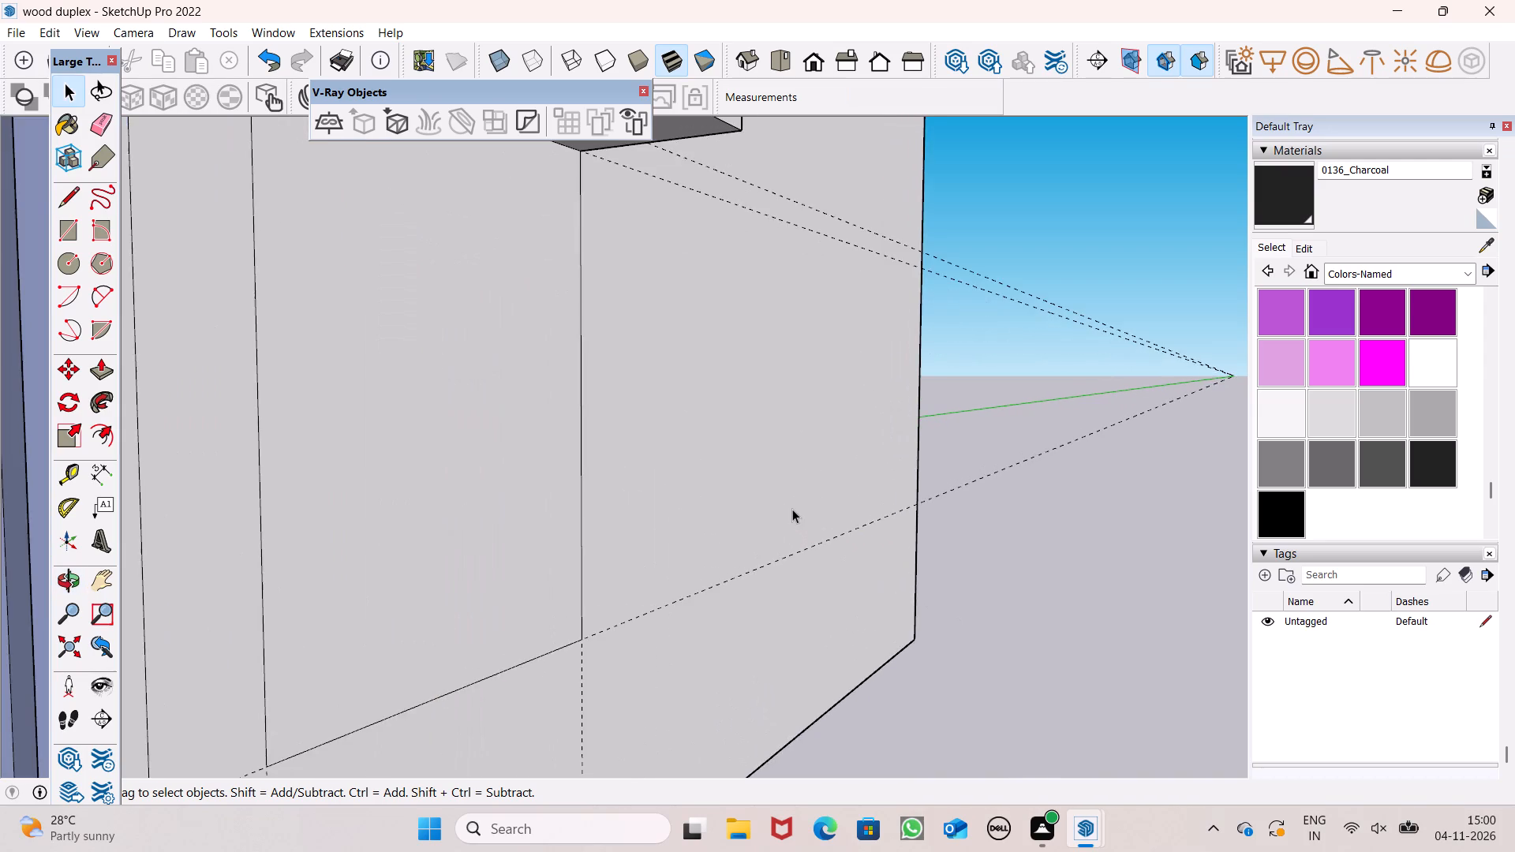
scroll(792, 509, "down", 2)
type("of")
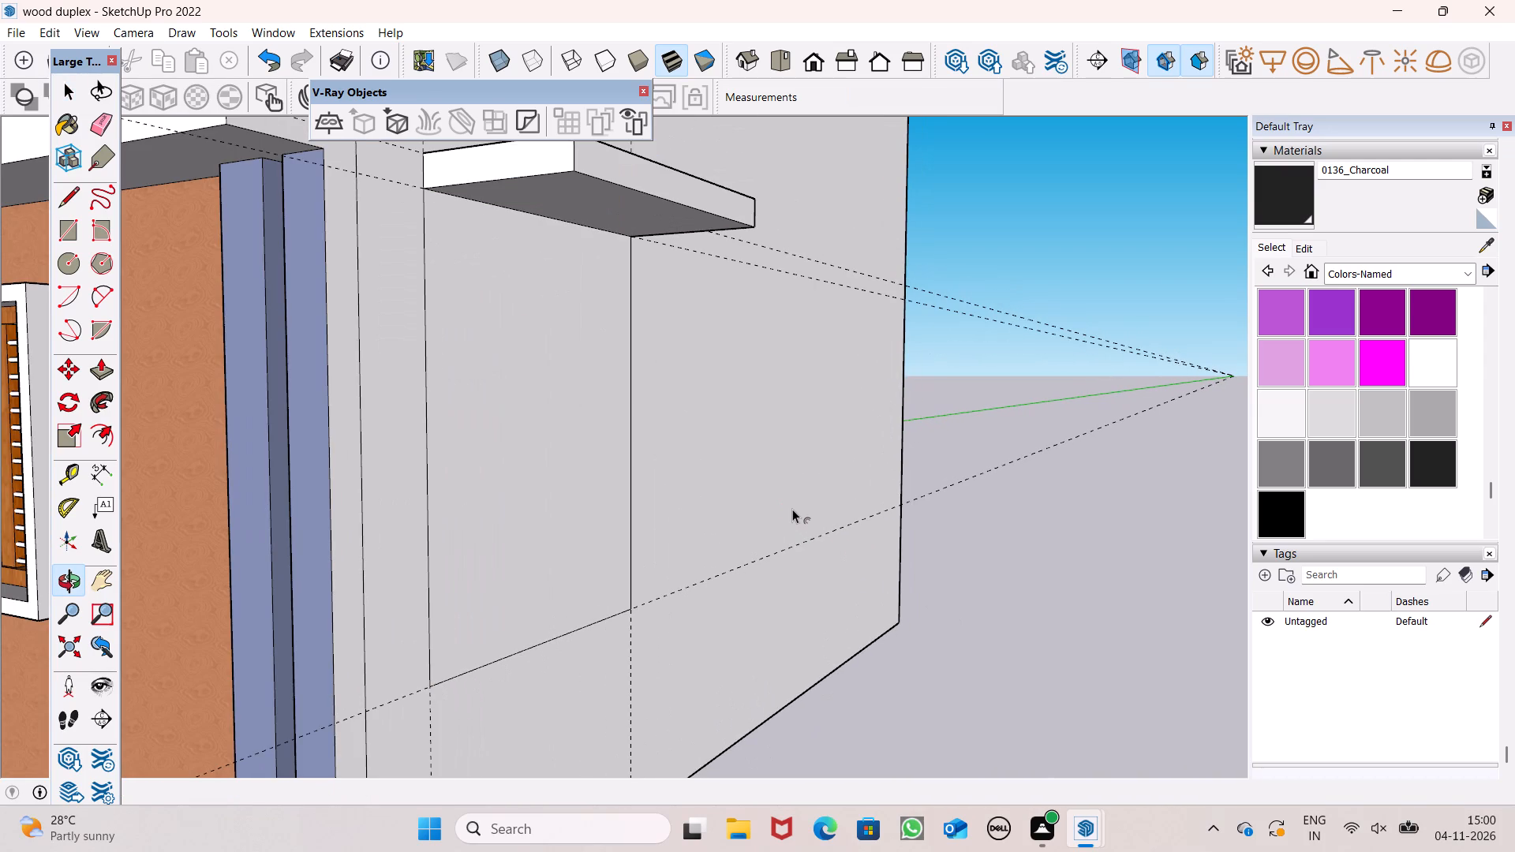
scroll(552, 255, "up", 4)
left_click(551, 252)
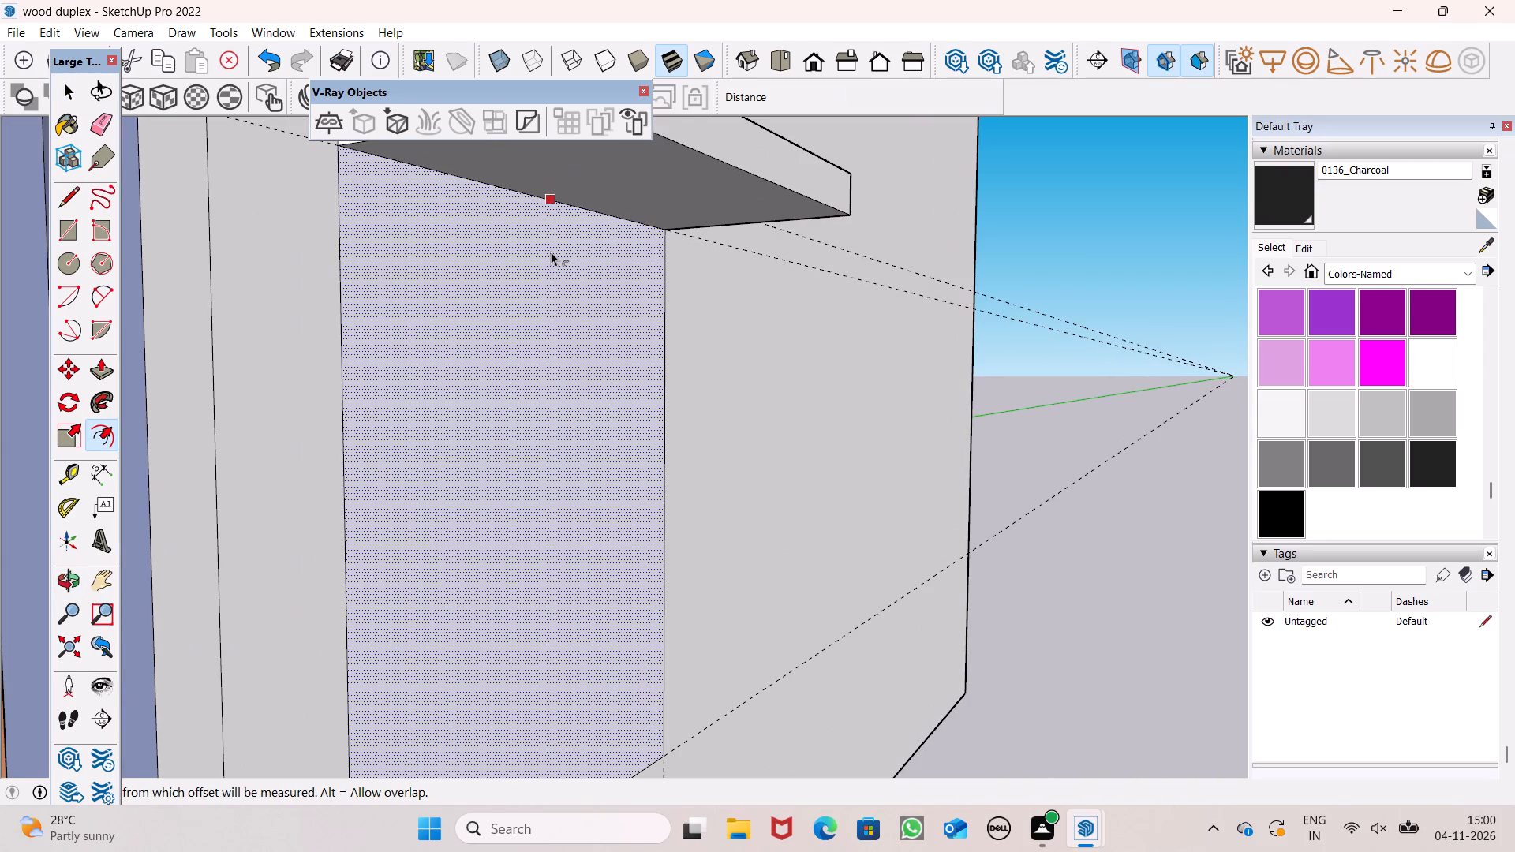
scroll(548, 252, "down", 2)
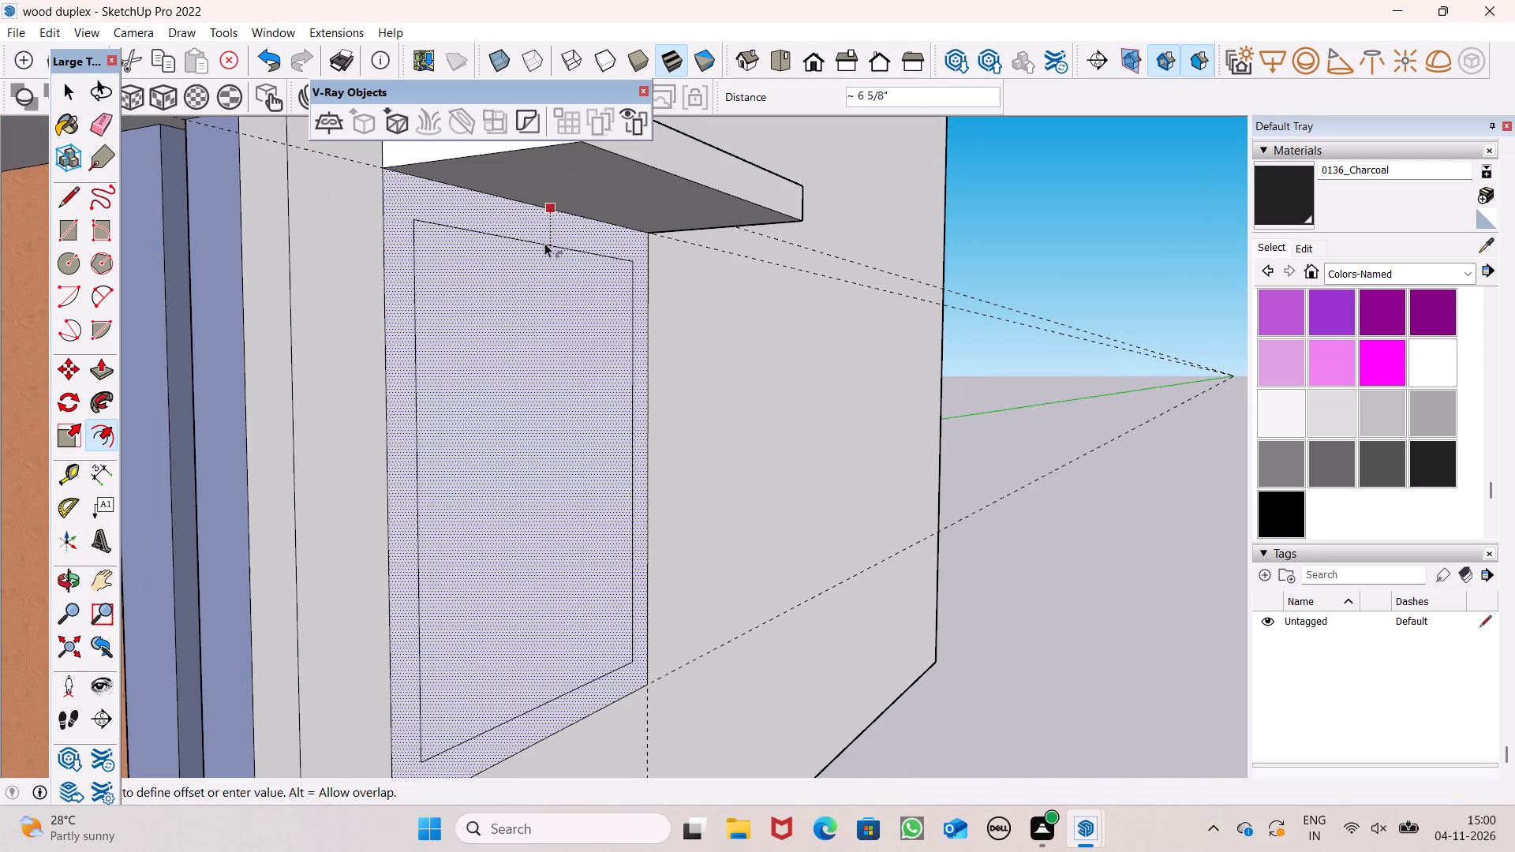
key("o")
left_click_drag(593, 344, 346, 408)
left_click_drag(346, 408, 361, 392)
scroll(396, 361, "down", 4)
left_click_drag(488, 475, 454, 435)
left_click_drag(456, 434, 523, 462, "shift")
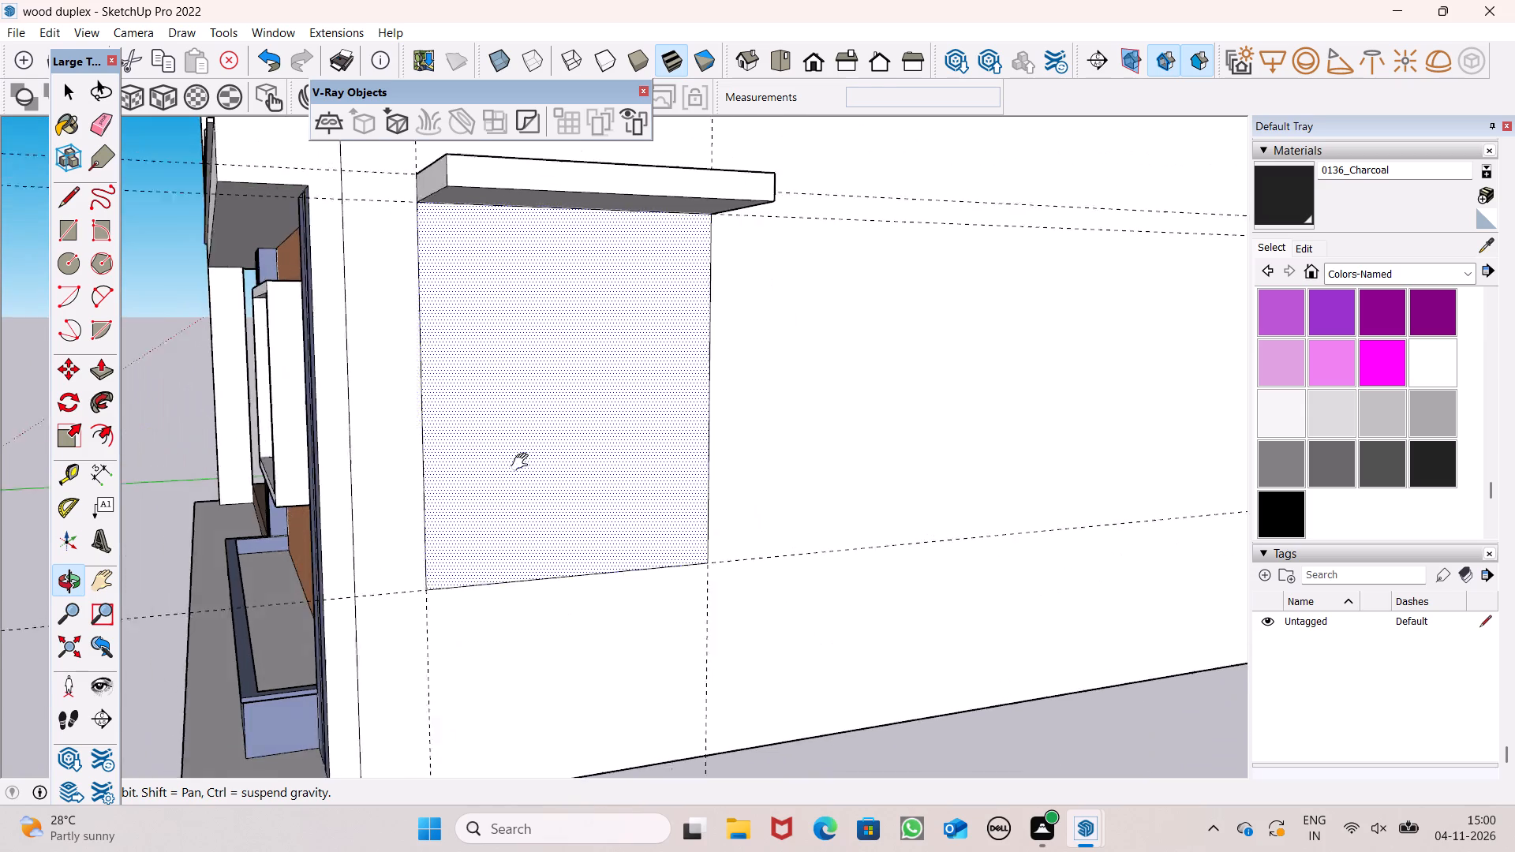
left_click_drag(523, 462, 534, 469, "shift")
left_click_drag(529, 472, 512, 476)
key("o")
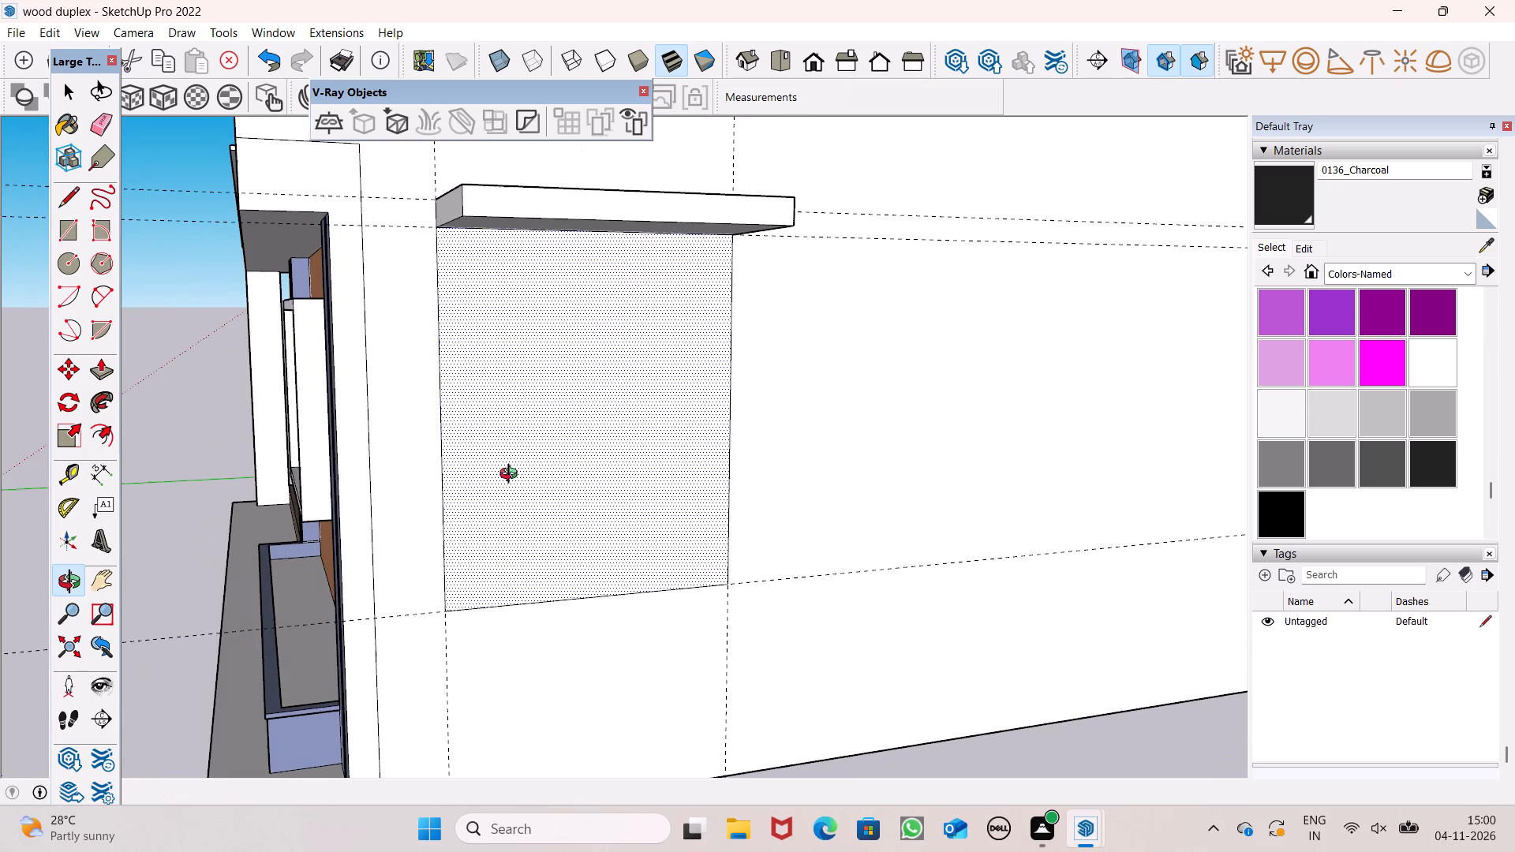
key("f")
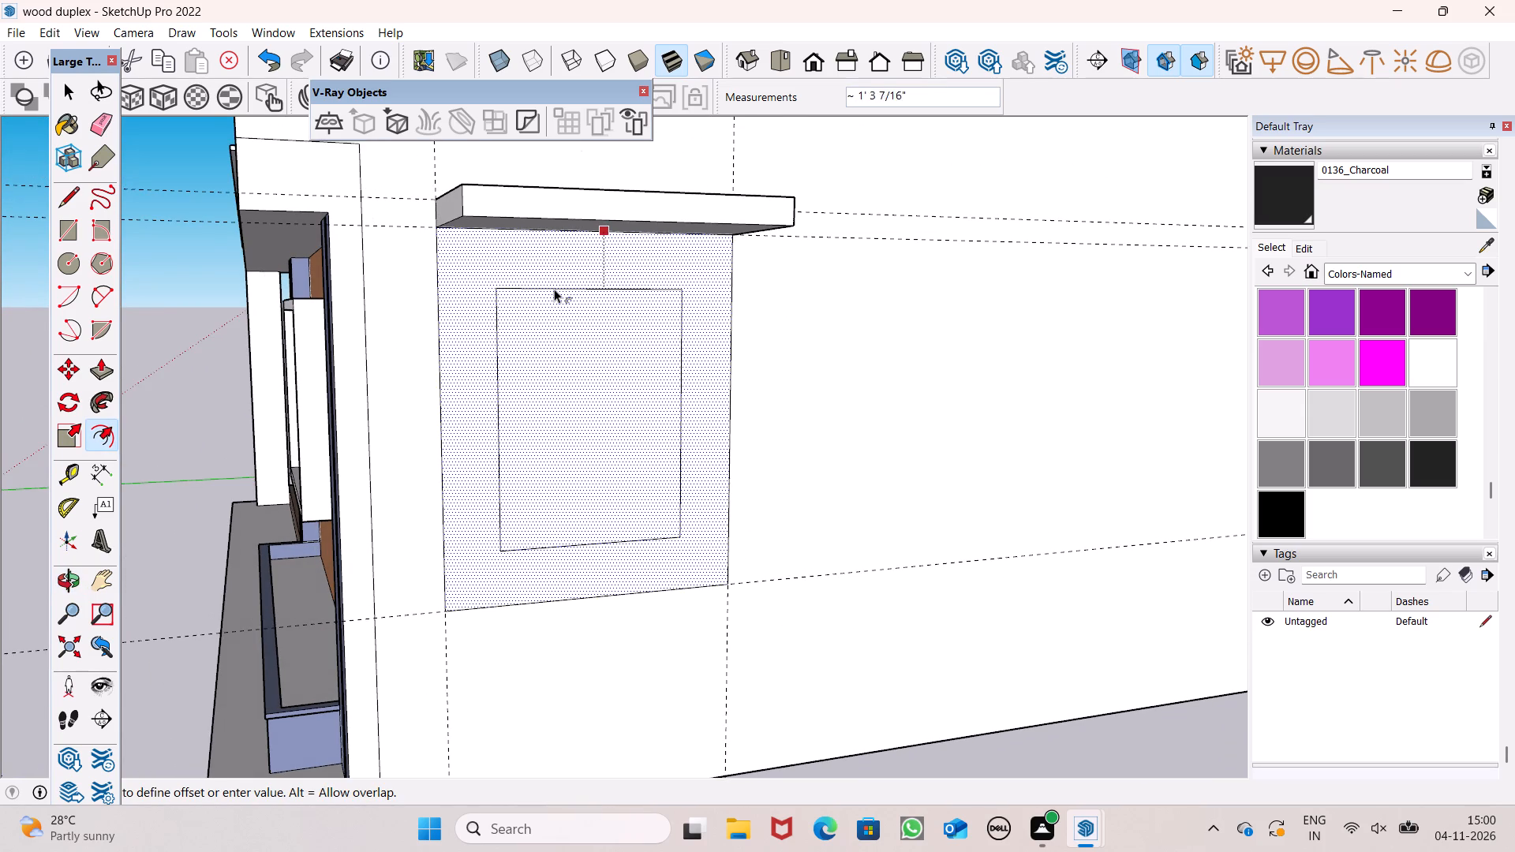
scroll(554, 289, "up", 4)
scroll(528, 302, "down", 4)
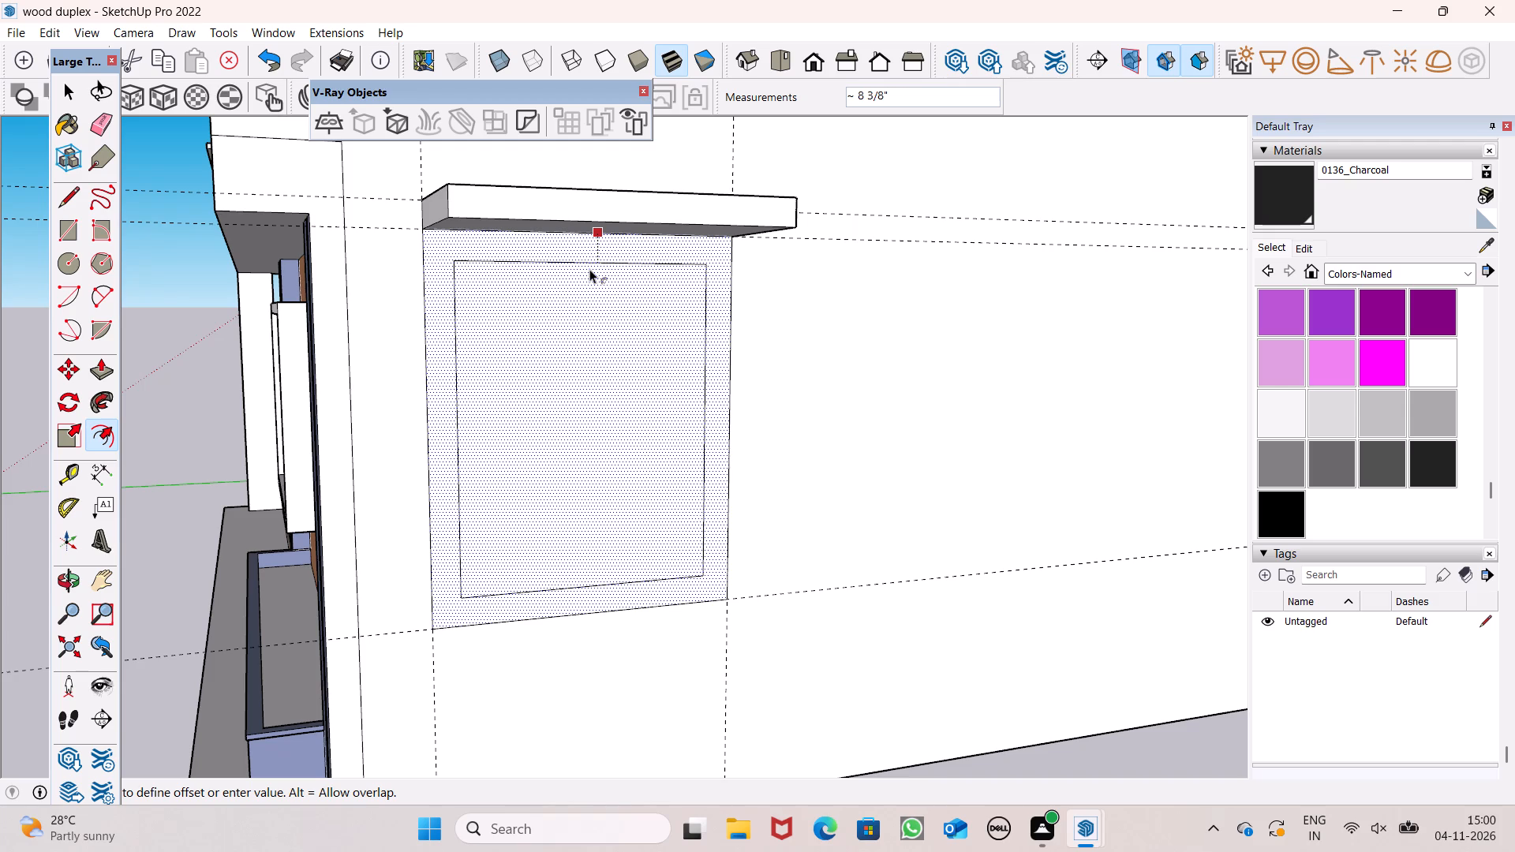
type("7\"")
key("Return")
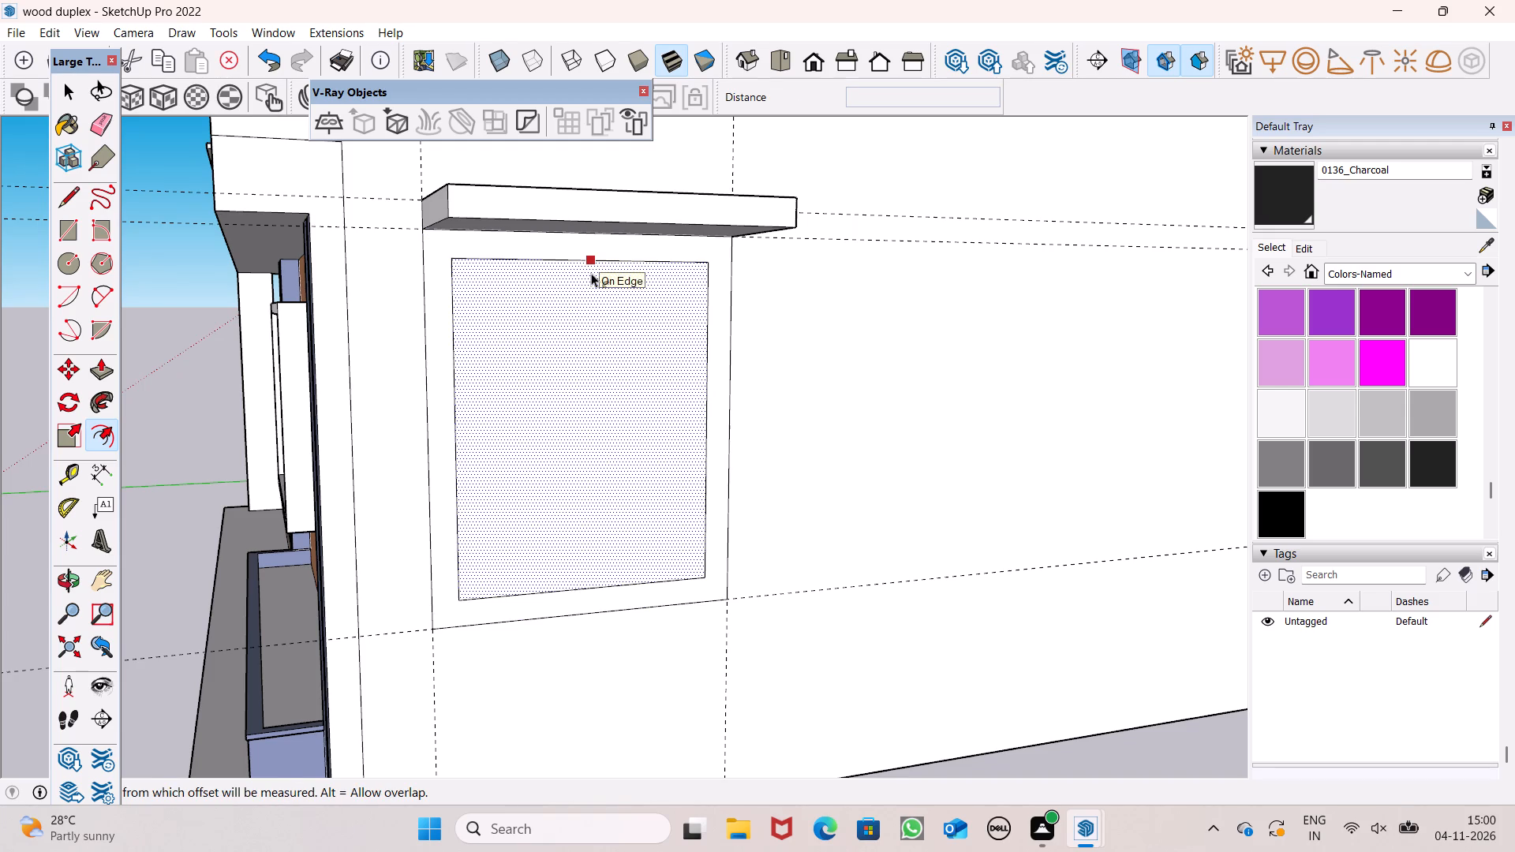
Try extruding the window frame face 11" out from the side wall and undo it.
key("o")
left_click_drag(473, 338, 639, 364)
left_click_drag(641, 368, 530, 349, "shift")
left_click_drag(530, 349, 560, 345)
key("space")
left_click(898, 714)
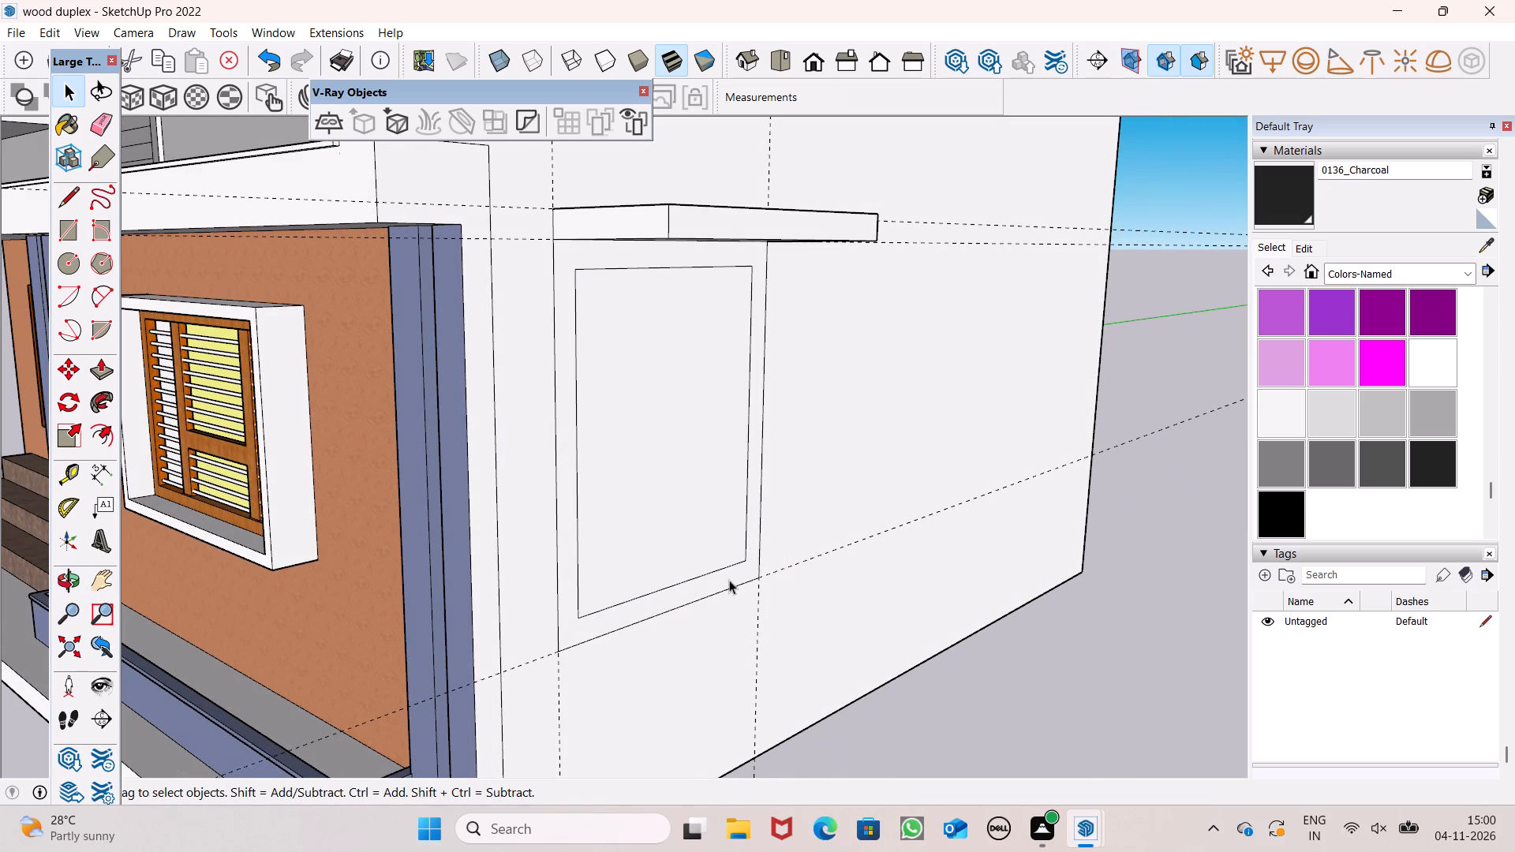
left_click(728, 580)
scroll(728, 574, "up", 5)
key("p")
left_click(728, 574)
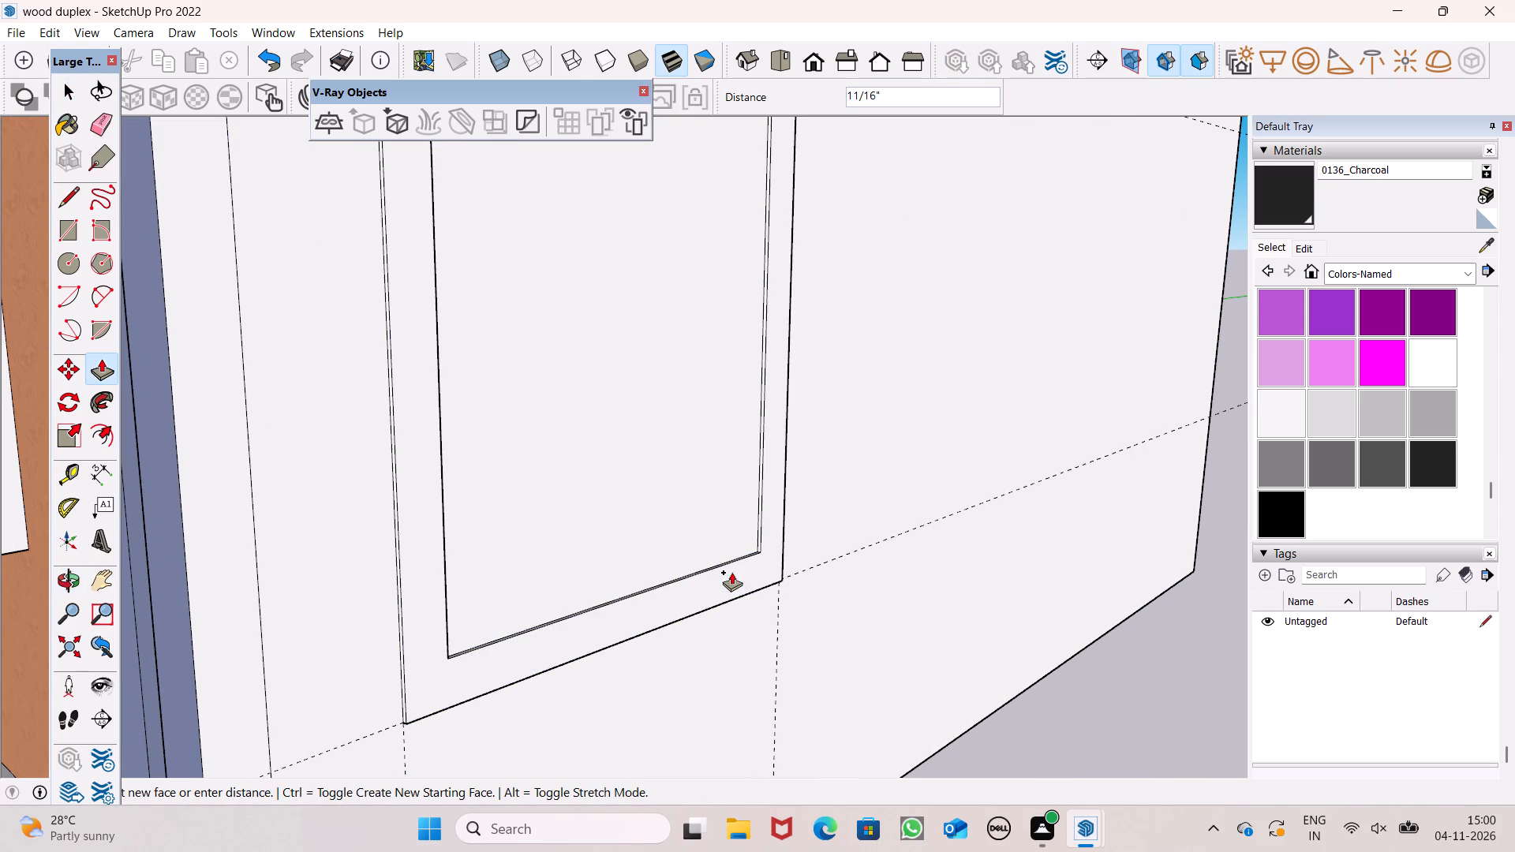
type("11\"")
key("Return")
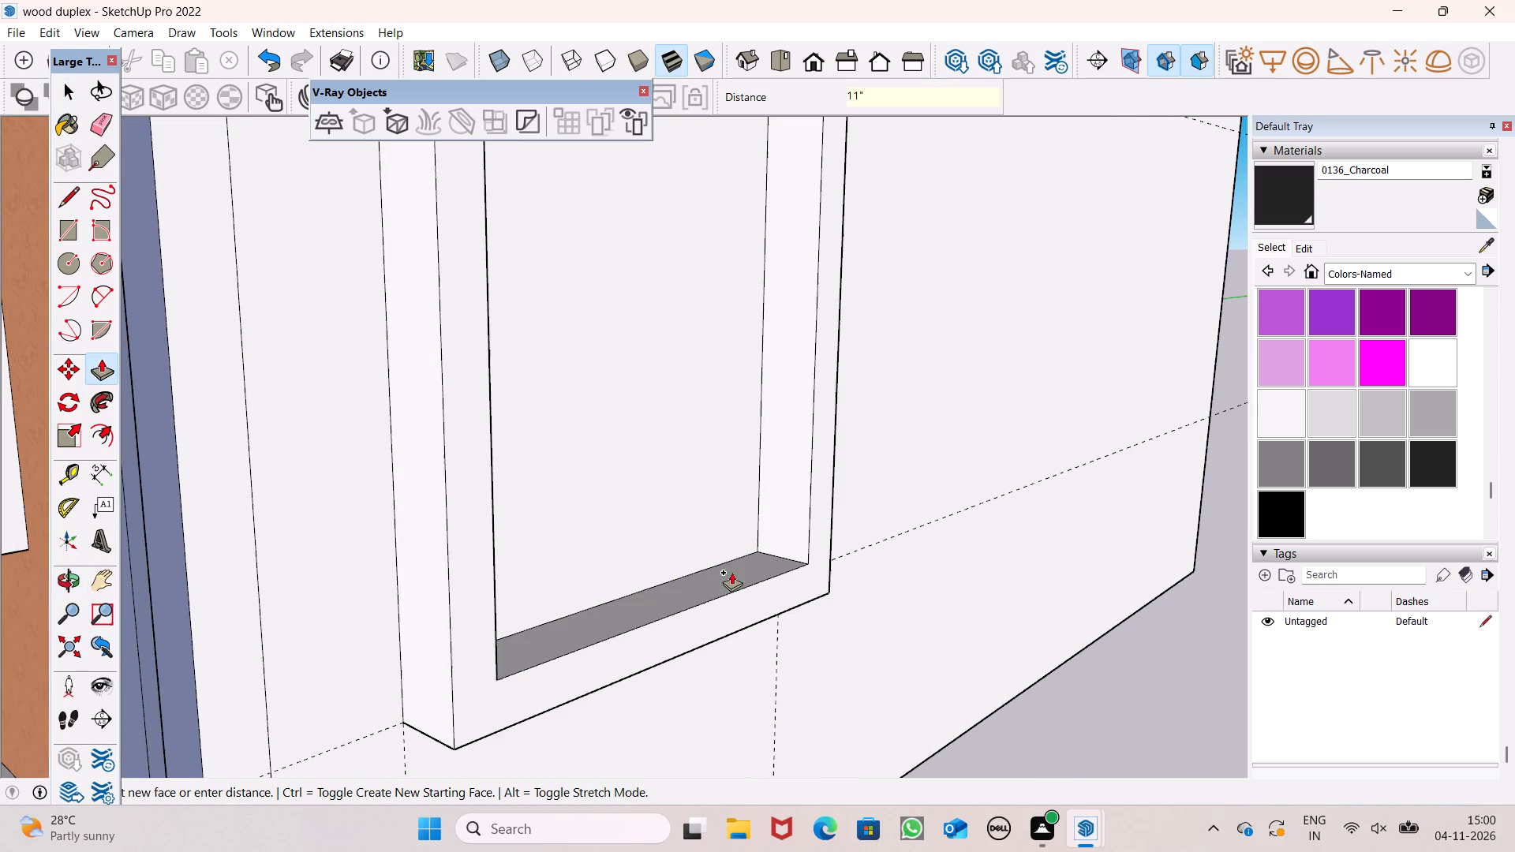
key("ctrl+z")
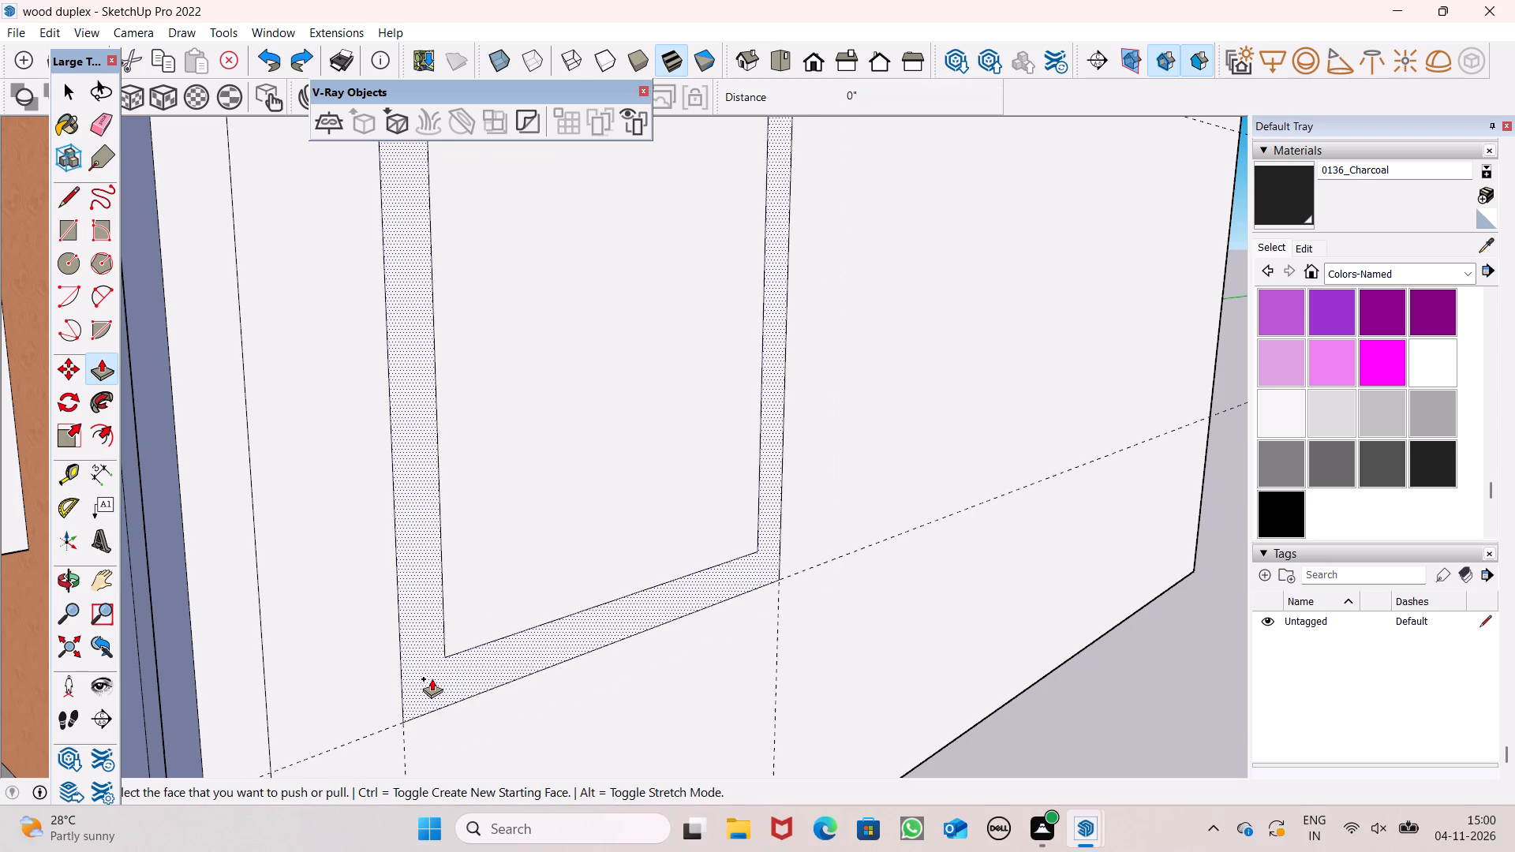
Extrude the window frame face 1" out from the side wall.
left_click(432, 678)
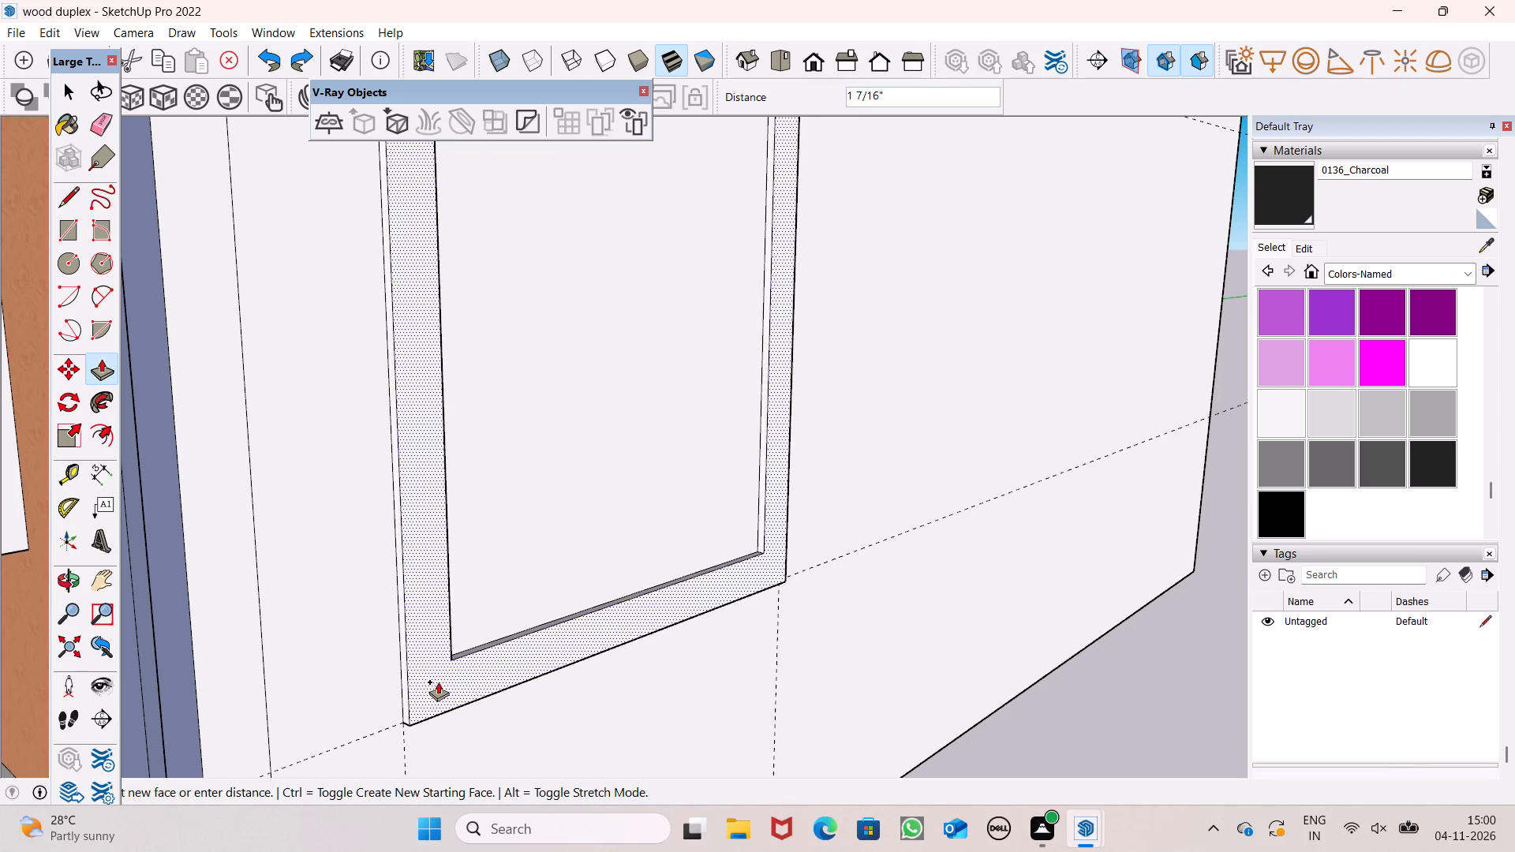
type("1.5")
key("BackSpace")
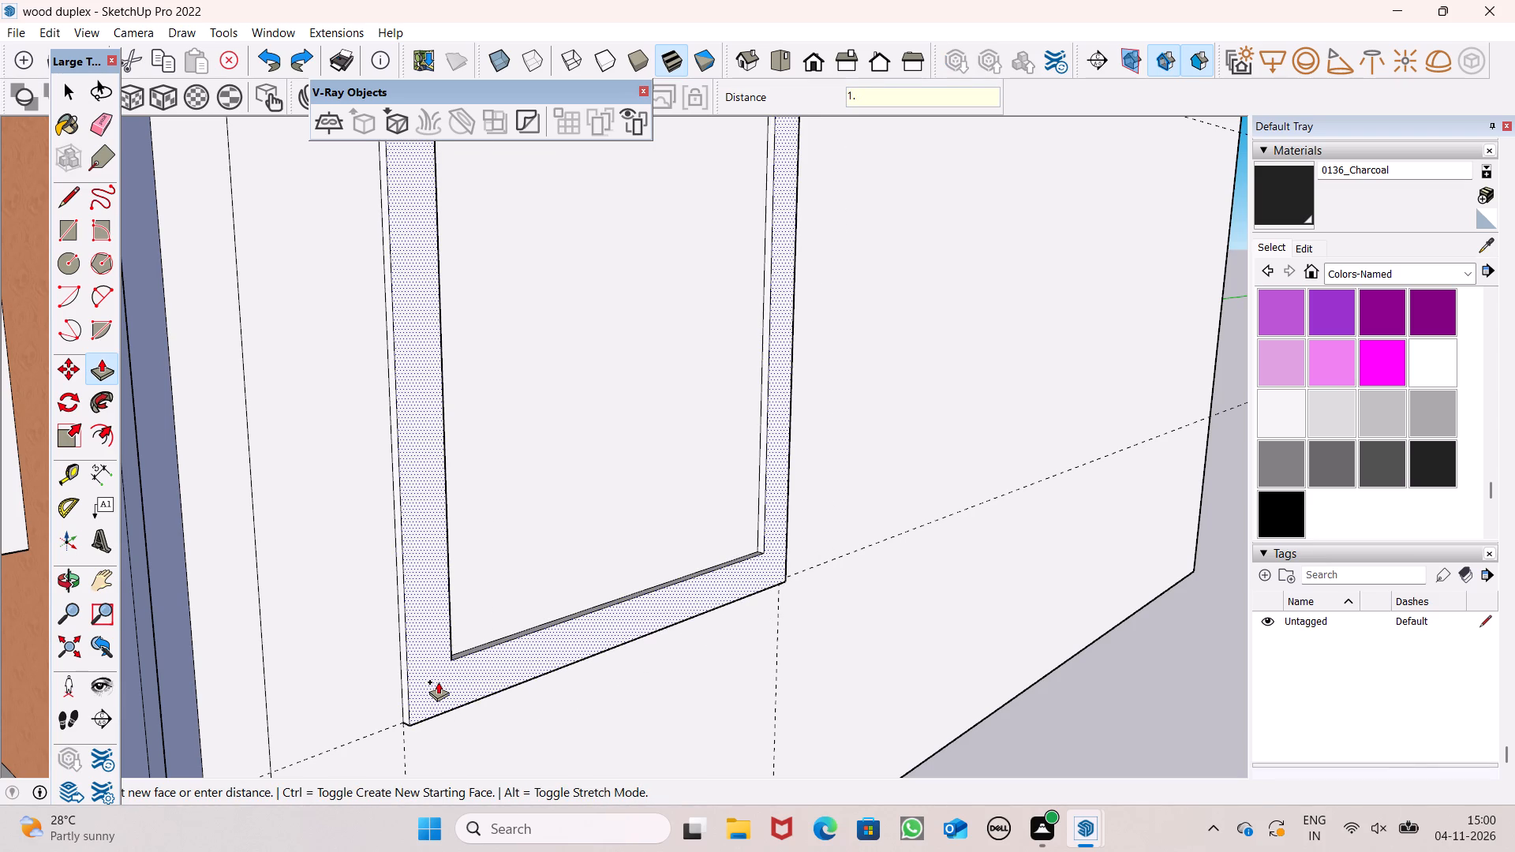
key("shift+quotedbl")
key("Return")
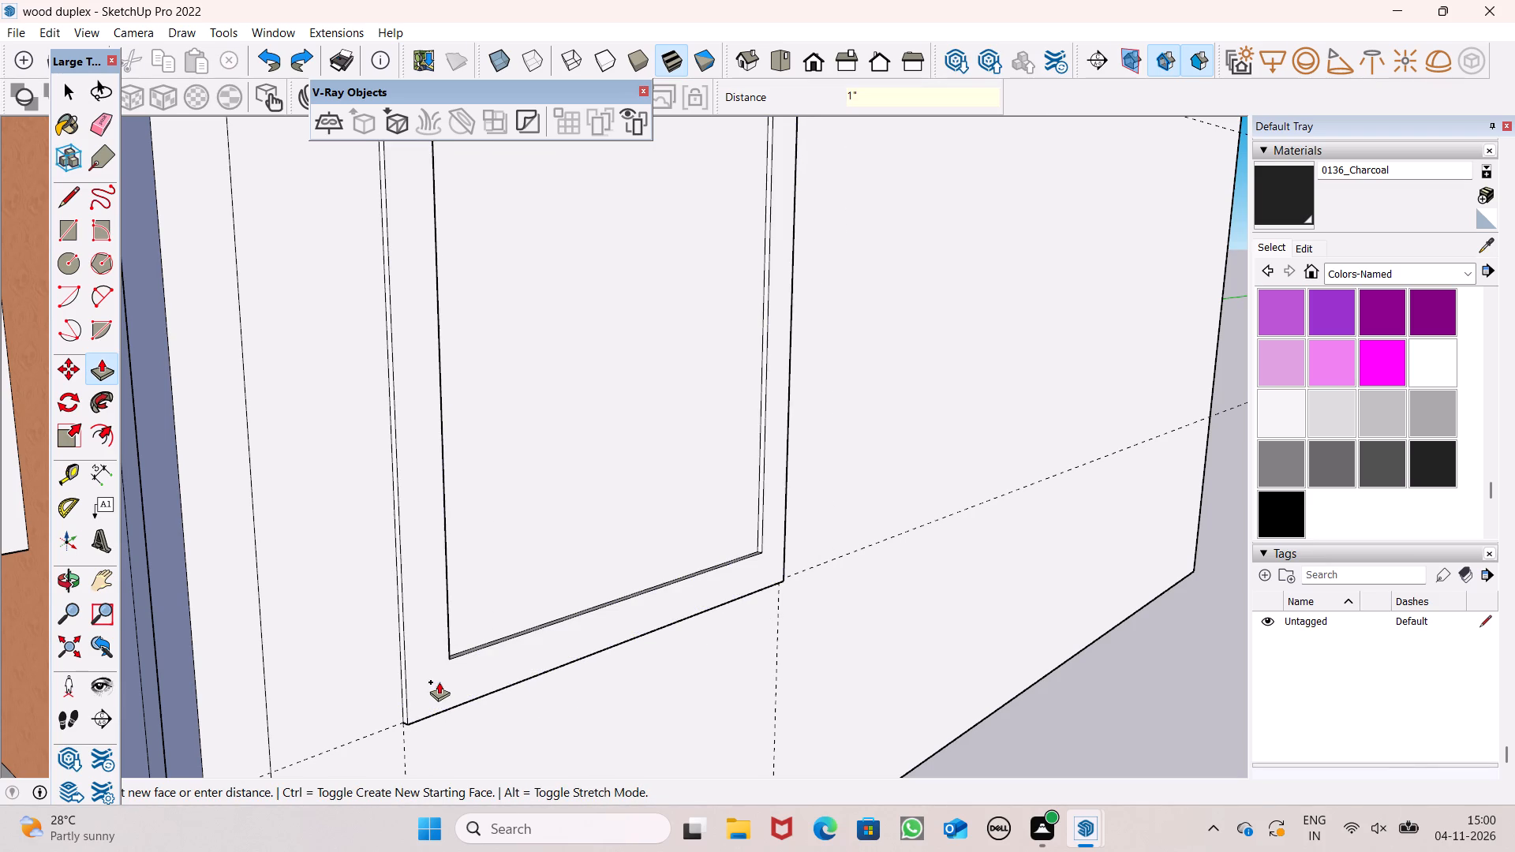
scroll(447, 682, "down", 5)
scroll(474, 667, "up", 1)
scroll(474, 667, "down", 6)
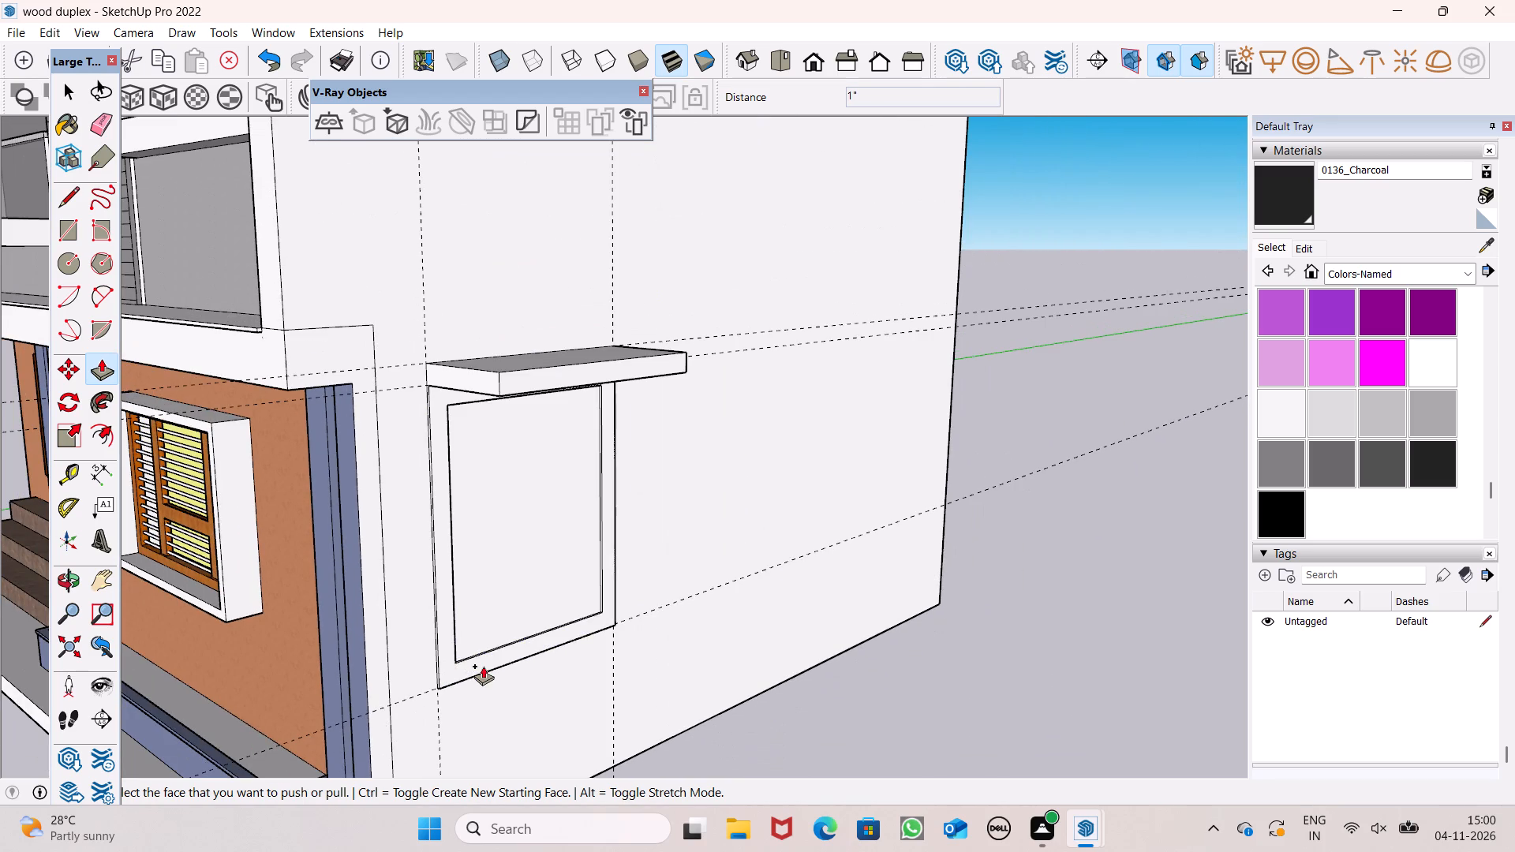
Draw a circle with a 6" radius on the underside of the side-wall sunshade.
key("o")
left_click_drag(461, 658, 615, 563)
left_click_drag(704, 311, 619, 350, "shift")
left_click_drag(619, 350, 636, 364)
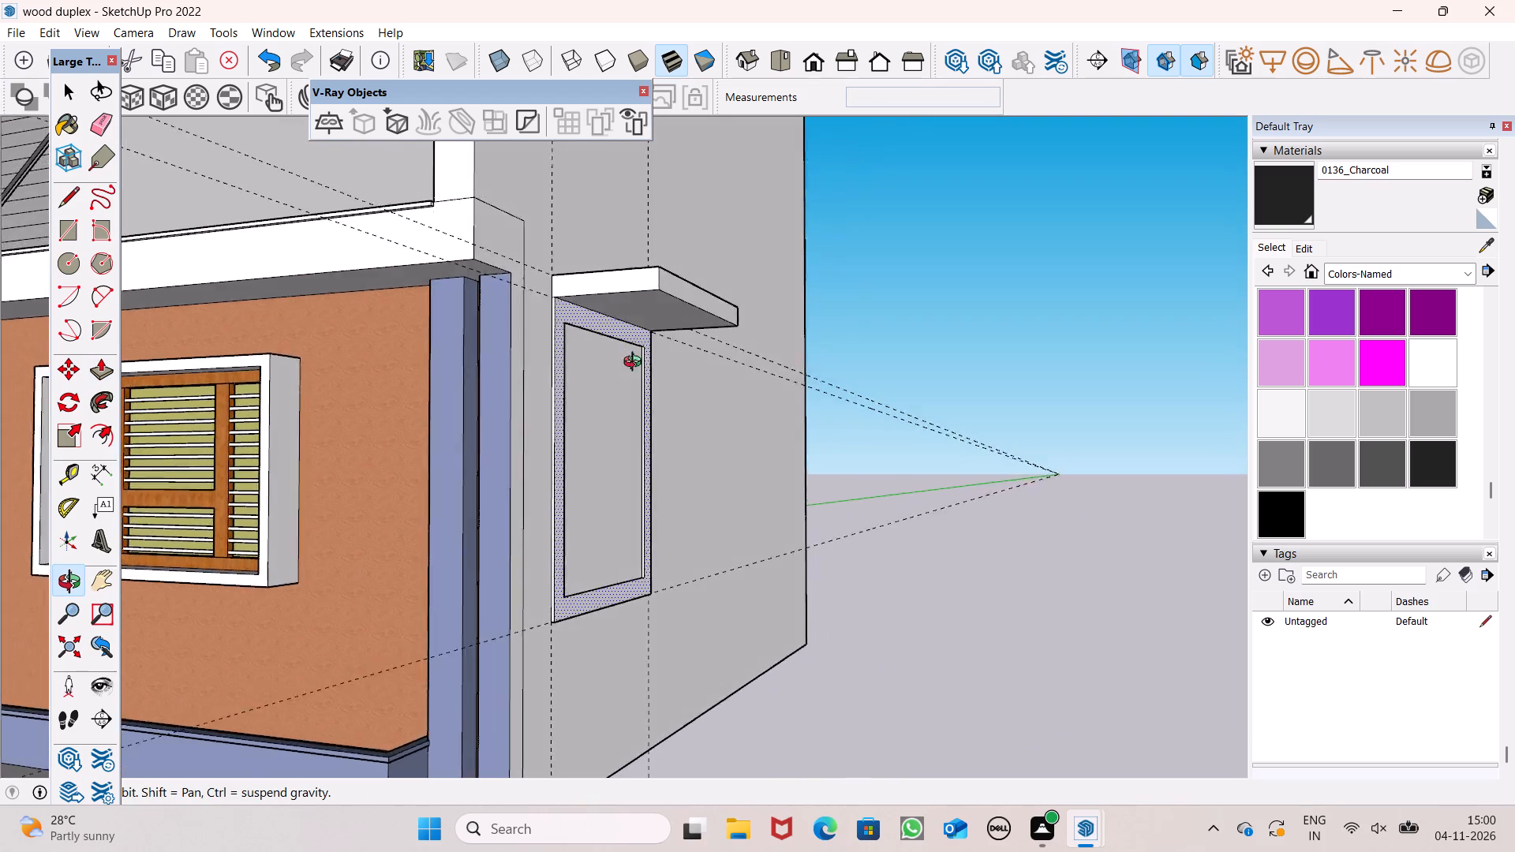
left_click_drag(636, 364, 708, 376)
scroll(681, 321, "up", 5)
left_click_drag(675, 318, 660, 336)
left_click_drag(659, 337, 707, 338)
scroll(682, 323, "down", 7)
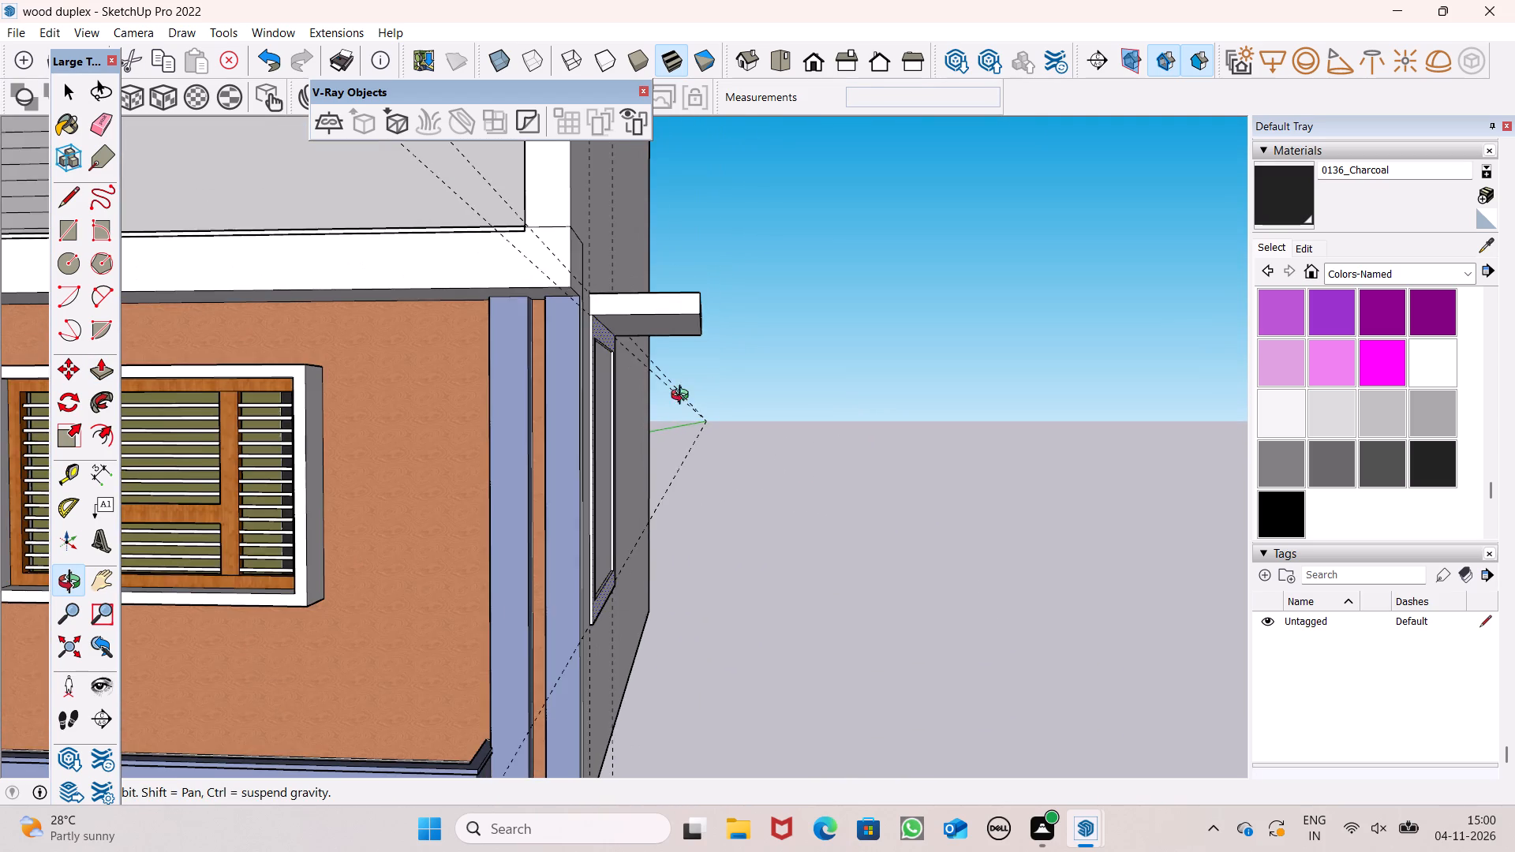
left_click_drag(686, 406, 671, 464)
scroll(647, 322, "up", 3)
left_click_drag(647, 322, 654, 408, "shift")
left_click_drag(653, 411, 648, 268)
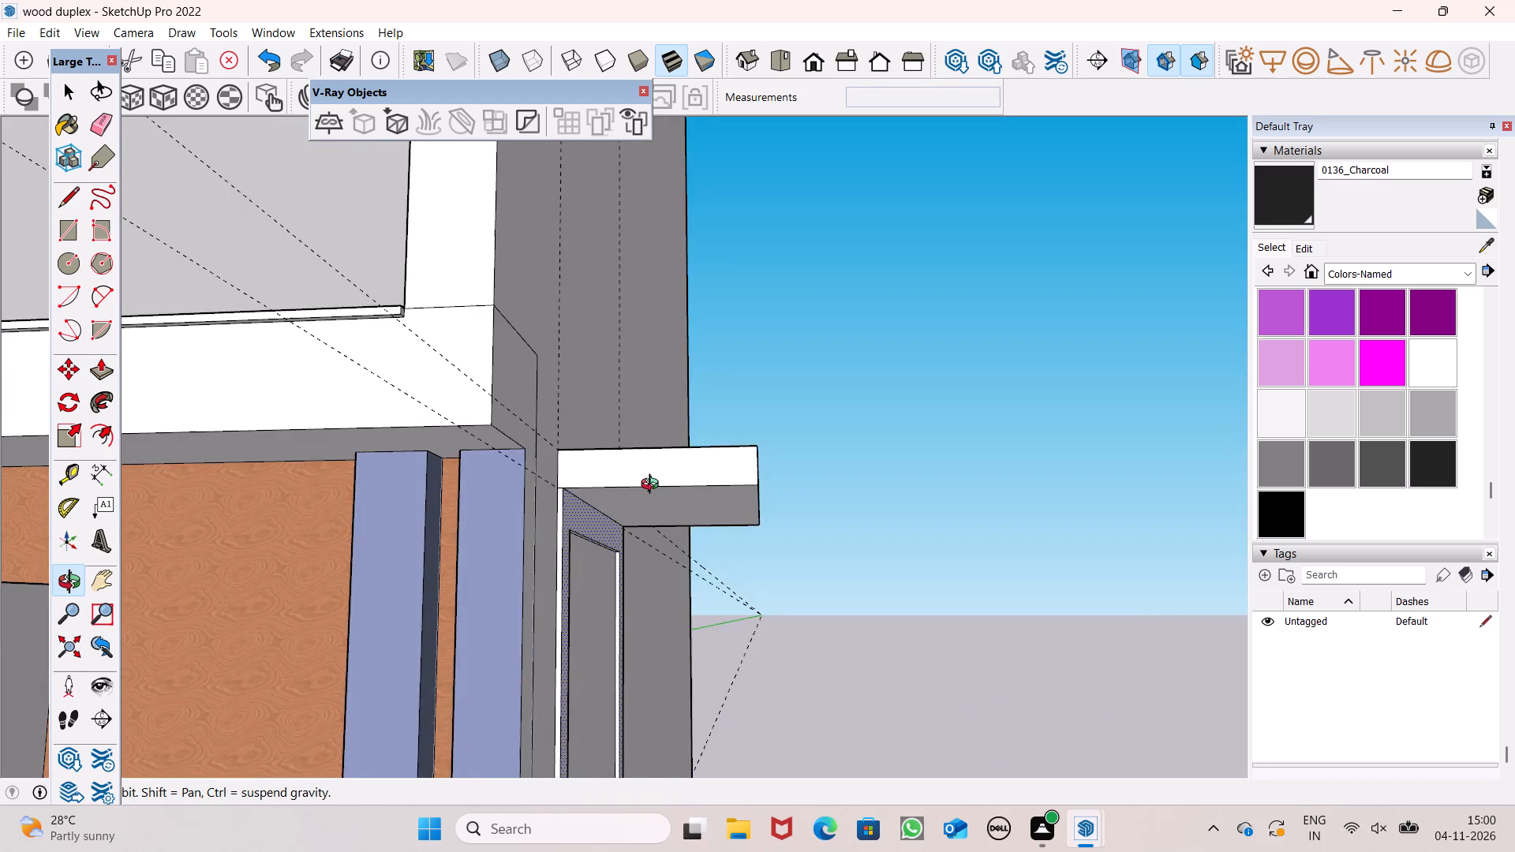
scroll(653, 486, "up", 5)
left_click_drag(645, 506, 642, 426, "shift")
left_click_drag(654, 444, 680, 433)
scroll(686, 472, "up", 2)
left_click_drag(636, 488, 649, 432, "shift")
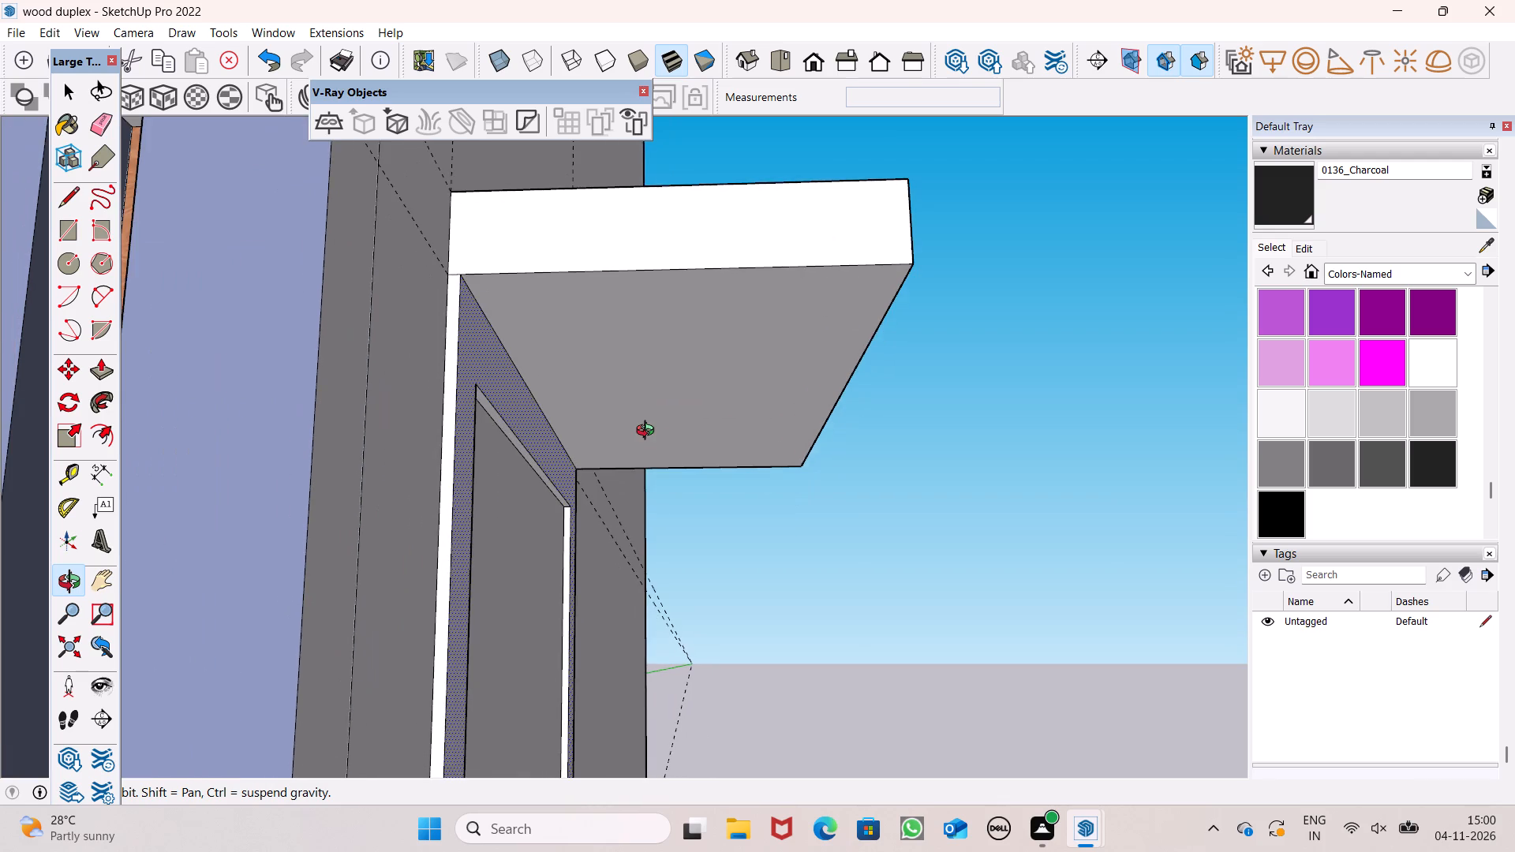
left_click(649, 429)
left_click(647, 435)
key("c")
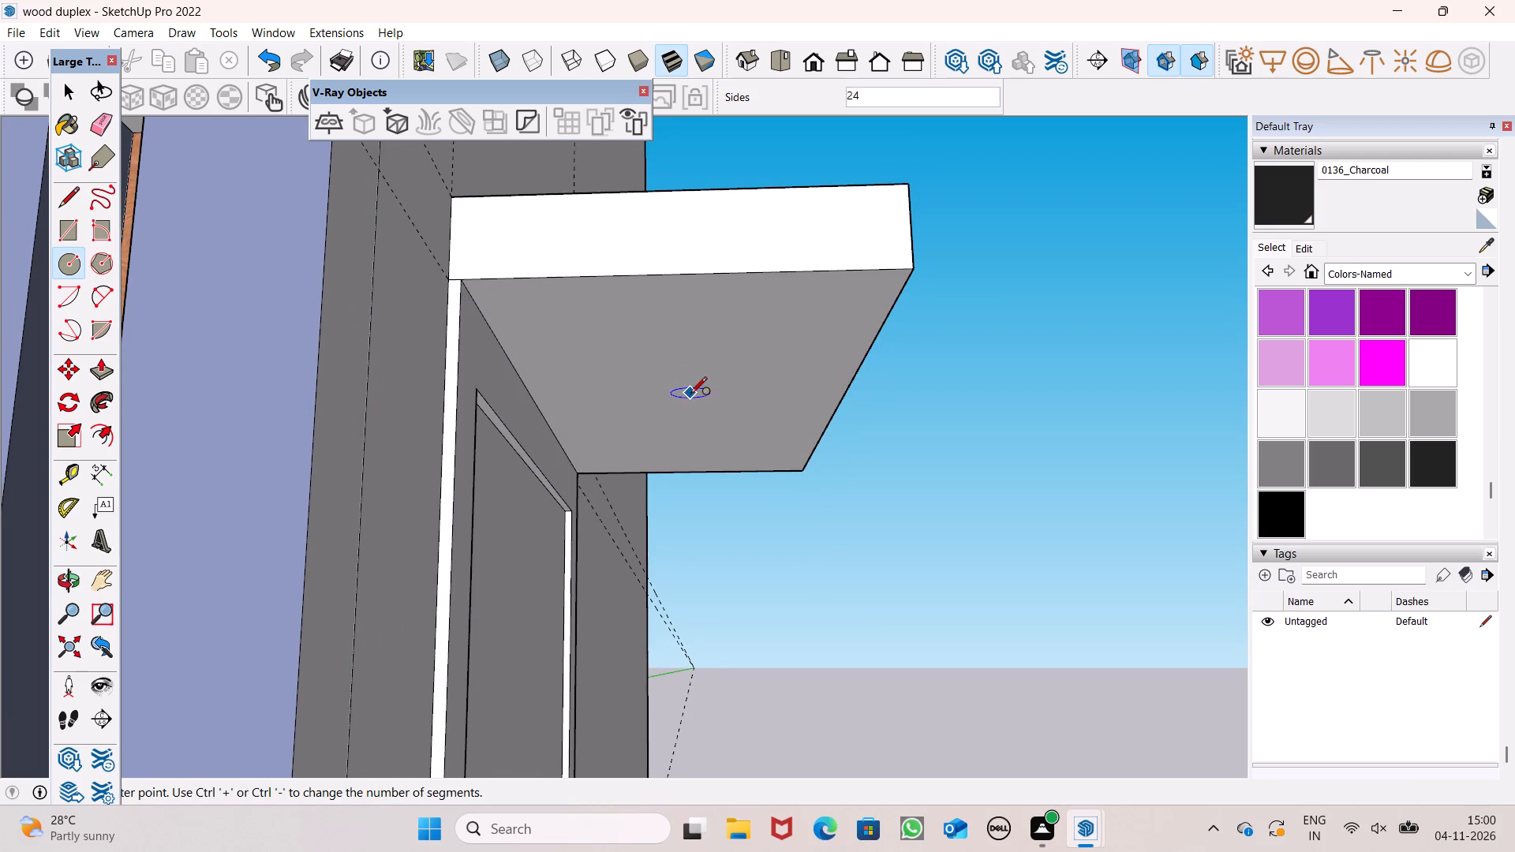
left_click(675, 380)
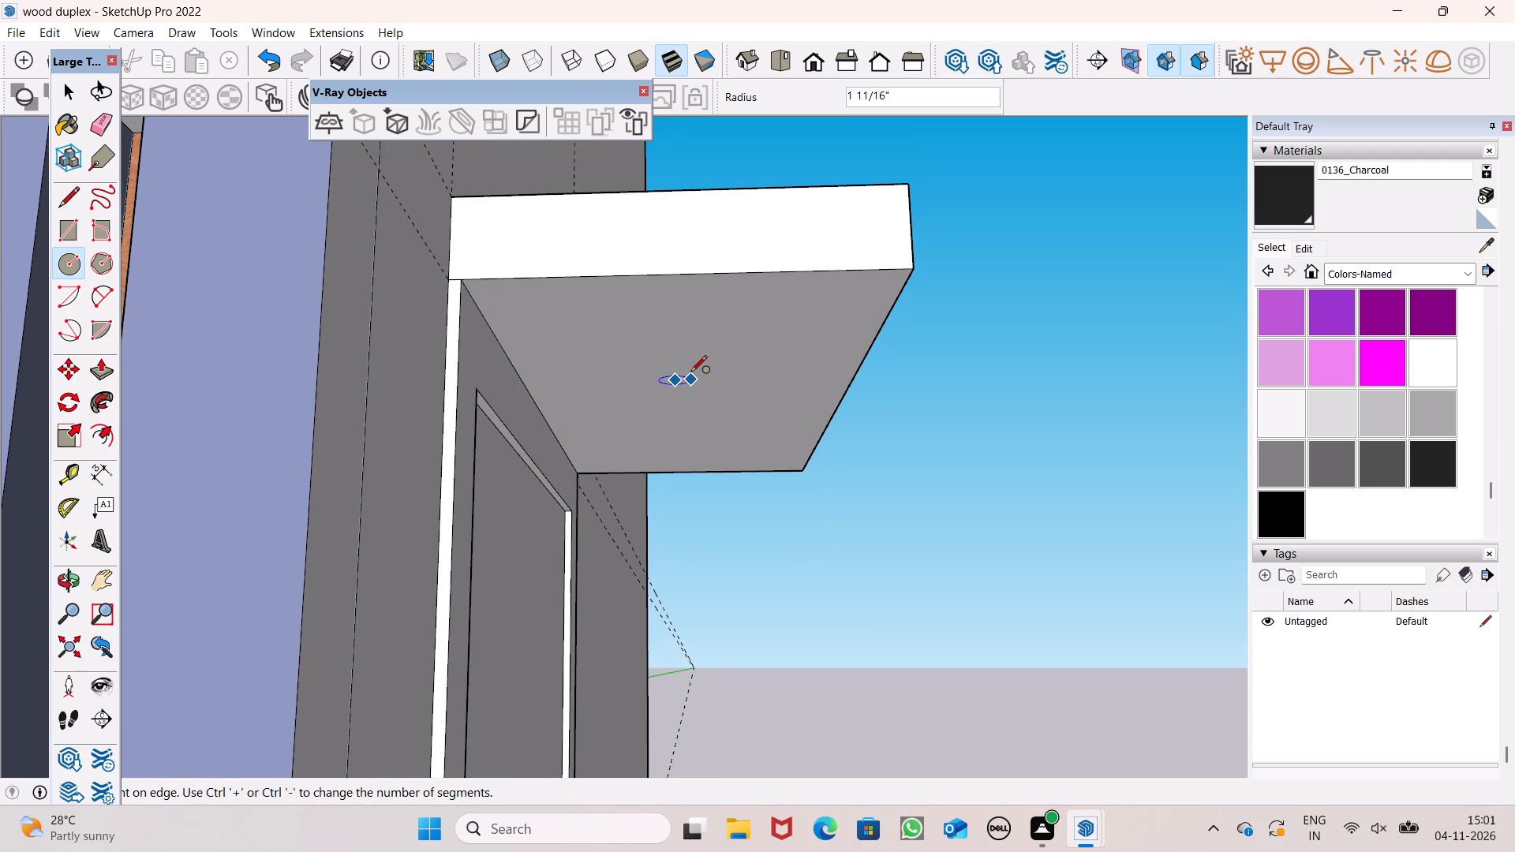
type("6\"")
key("Return")
key("space")
Place a horizontal guide on the side wall 8' above the sunshade's top edge along the wall.
key("o")
scroll(724, 372, "down", 3)
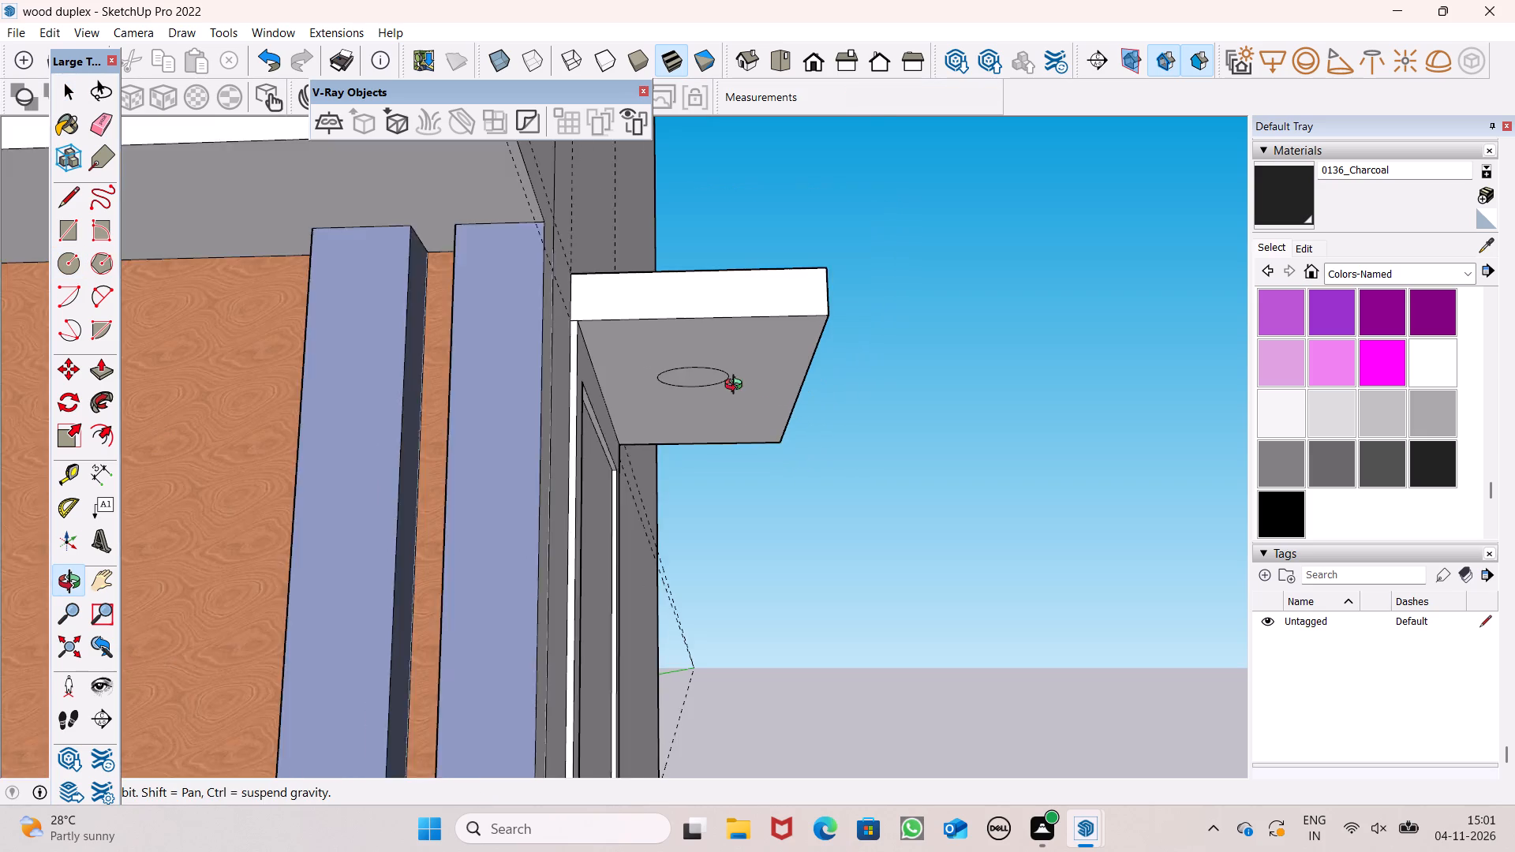
scroll(737, 387, "down", 7)
left_click_drag(823, 452, 665, 524)
scroll(761, 385, "down", 3)
left_click_drag(752, 407, 700, 420)
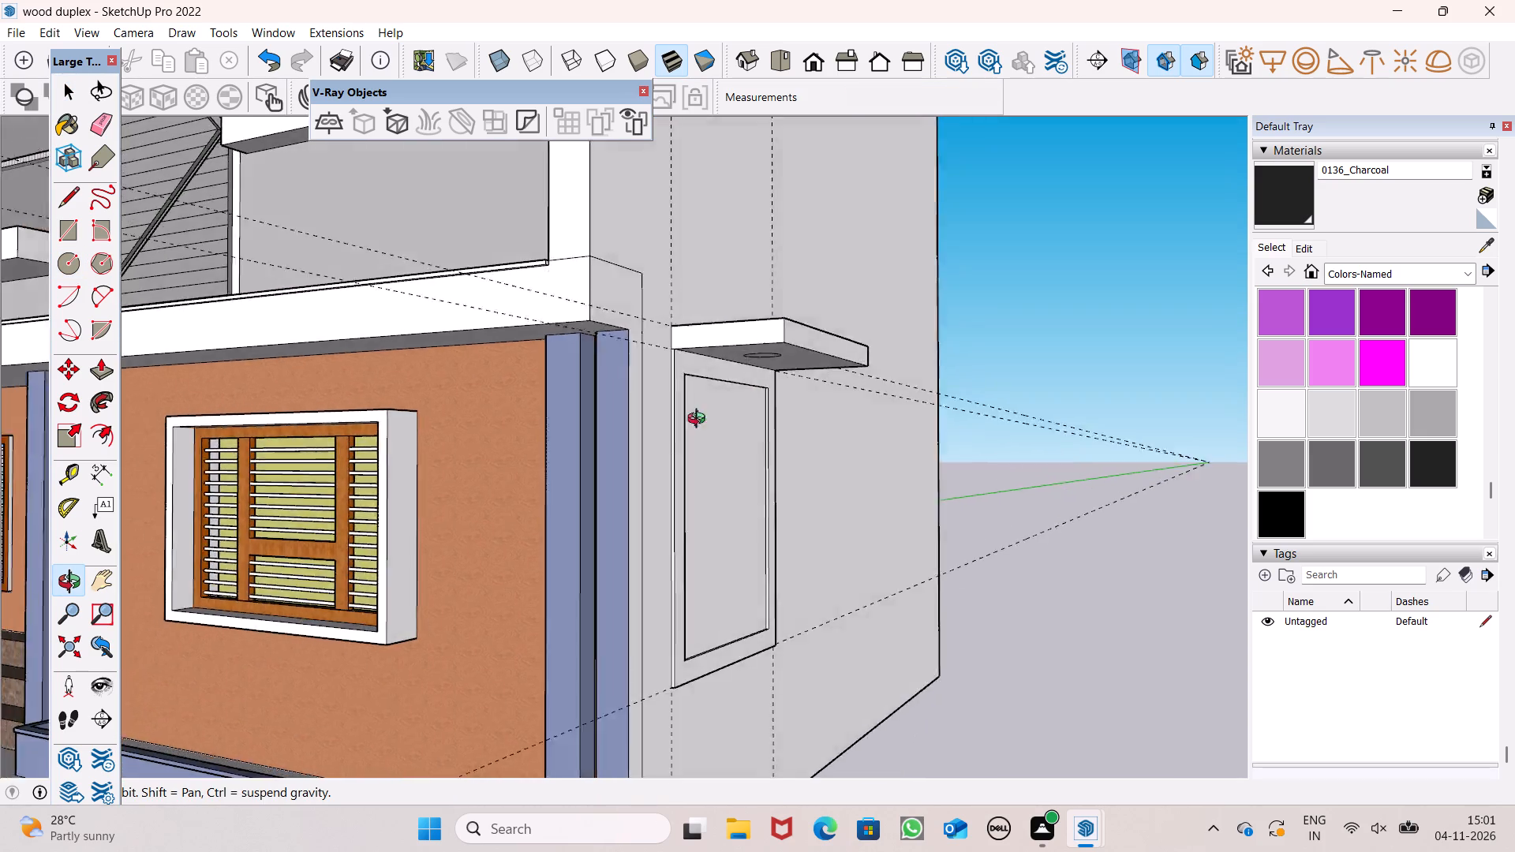
left_click_drag(700, 420, 597, 452)
scroll(627, 371, "down", 5)
left_click_drag(645, 371, 548, 515, "shift")
scroll(544, 424, "down", 6)
left_click_drag(549, 425, 562, 524, "shift")
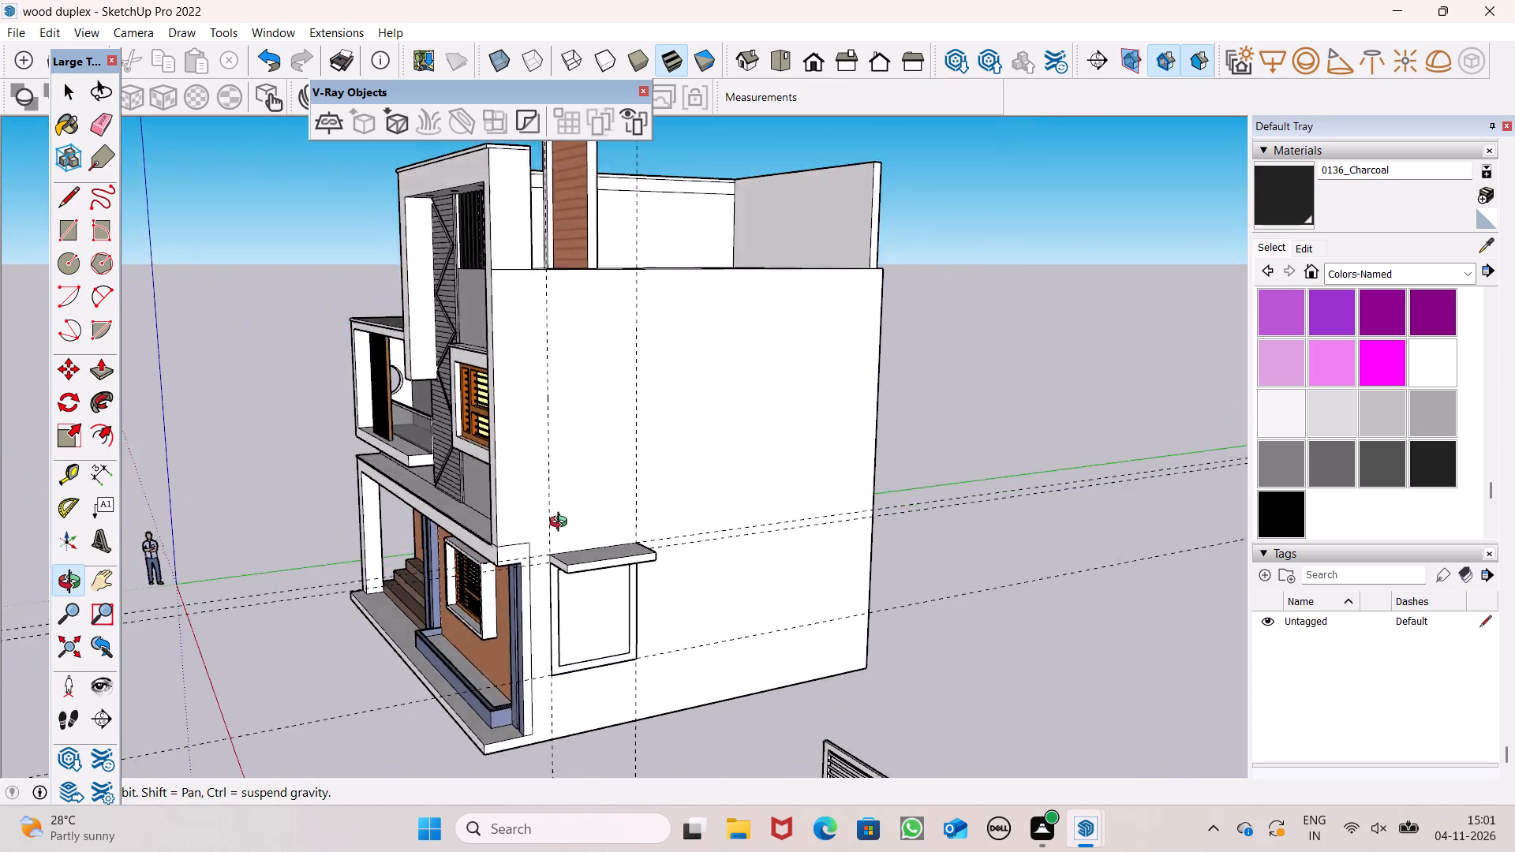
left_click_drag(562, 524, 489, 529, "shift")
left_click_drag(496, 520, 515, 536, "shift")
left_click_drag(519, 540, 544, 543)
key("t")
scroll(567, 562, "up", 9)
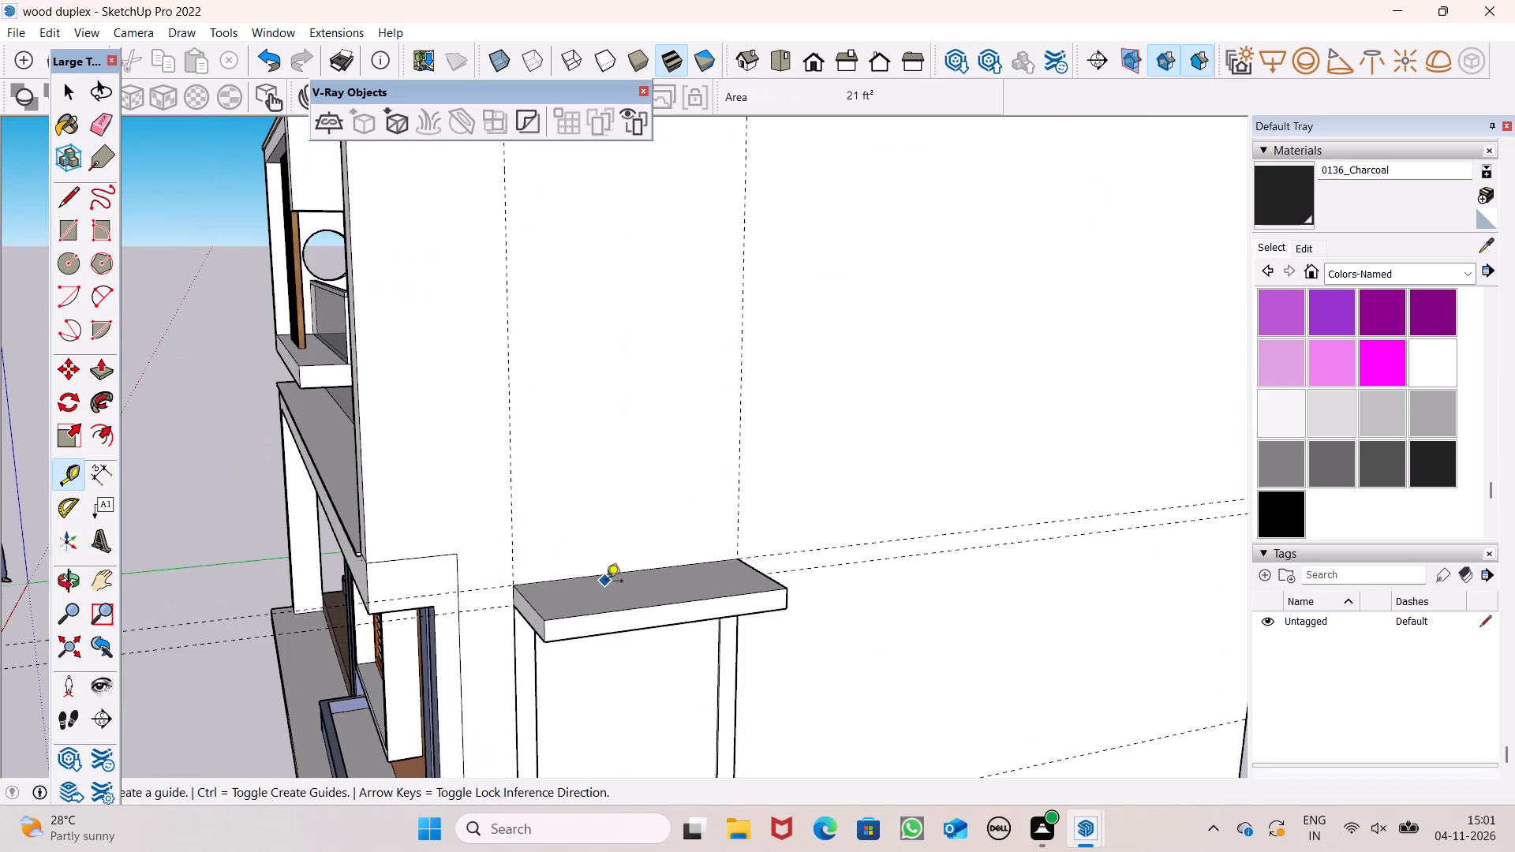
left_click(632, 572)
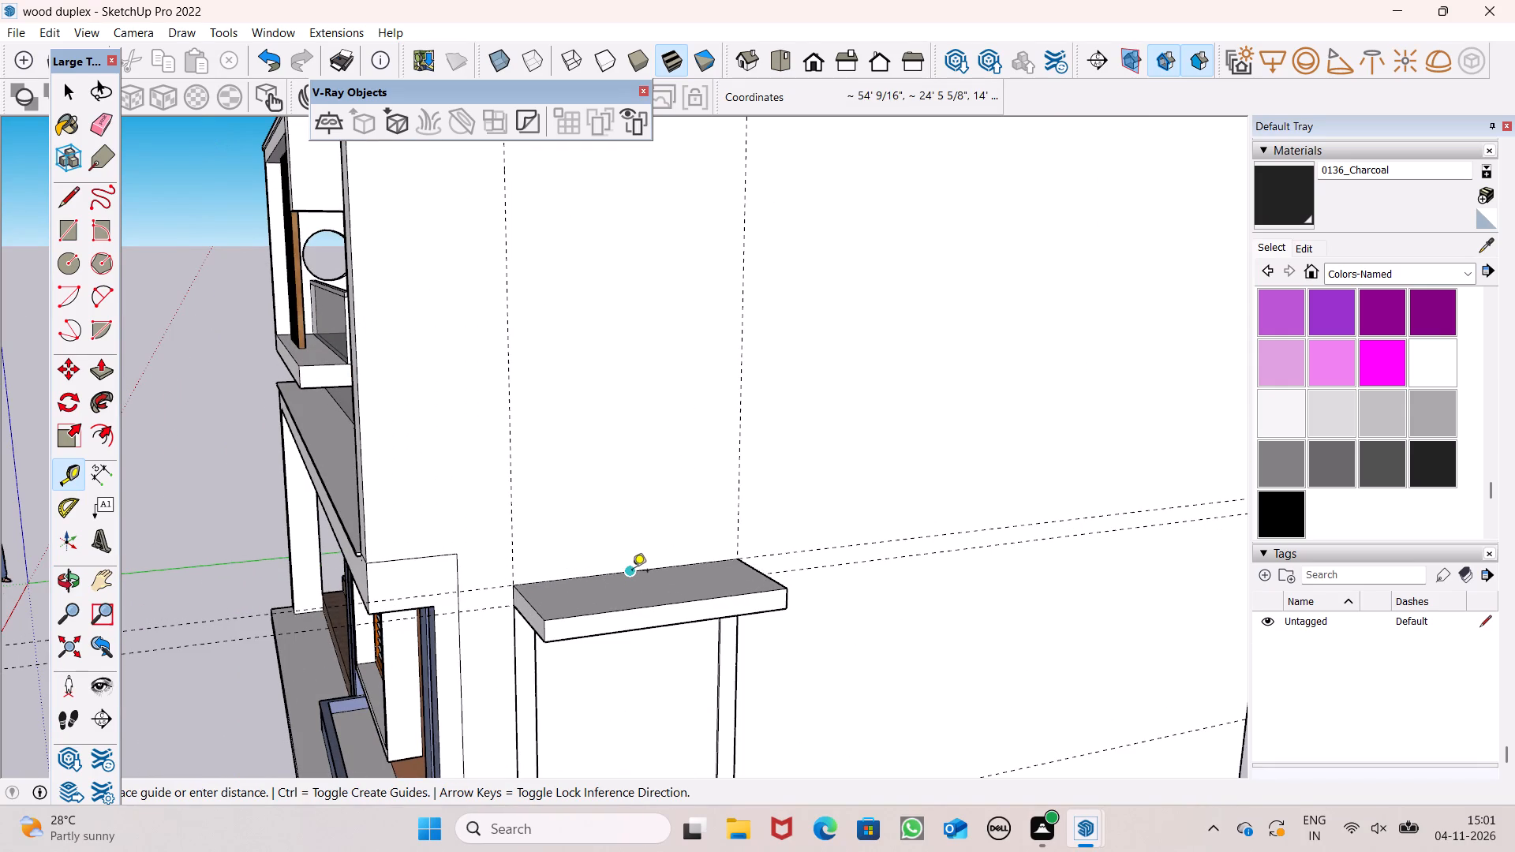
scroll(632, 573, "down", 9)
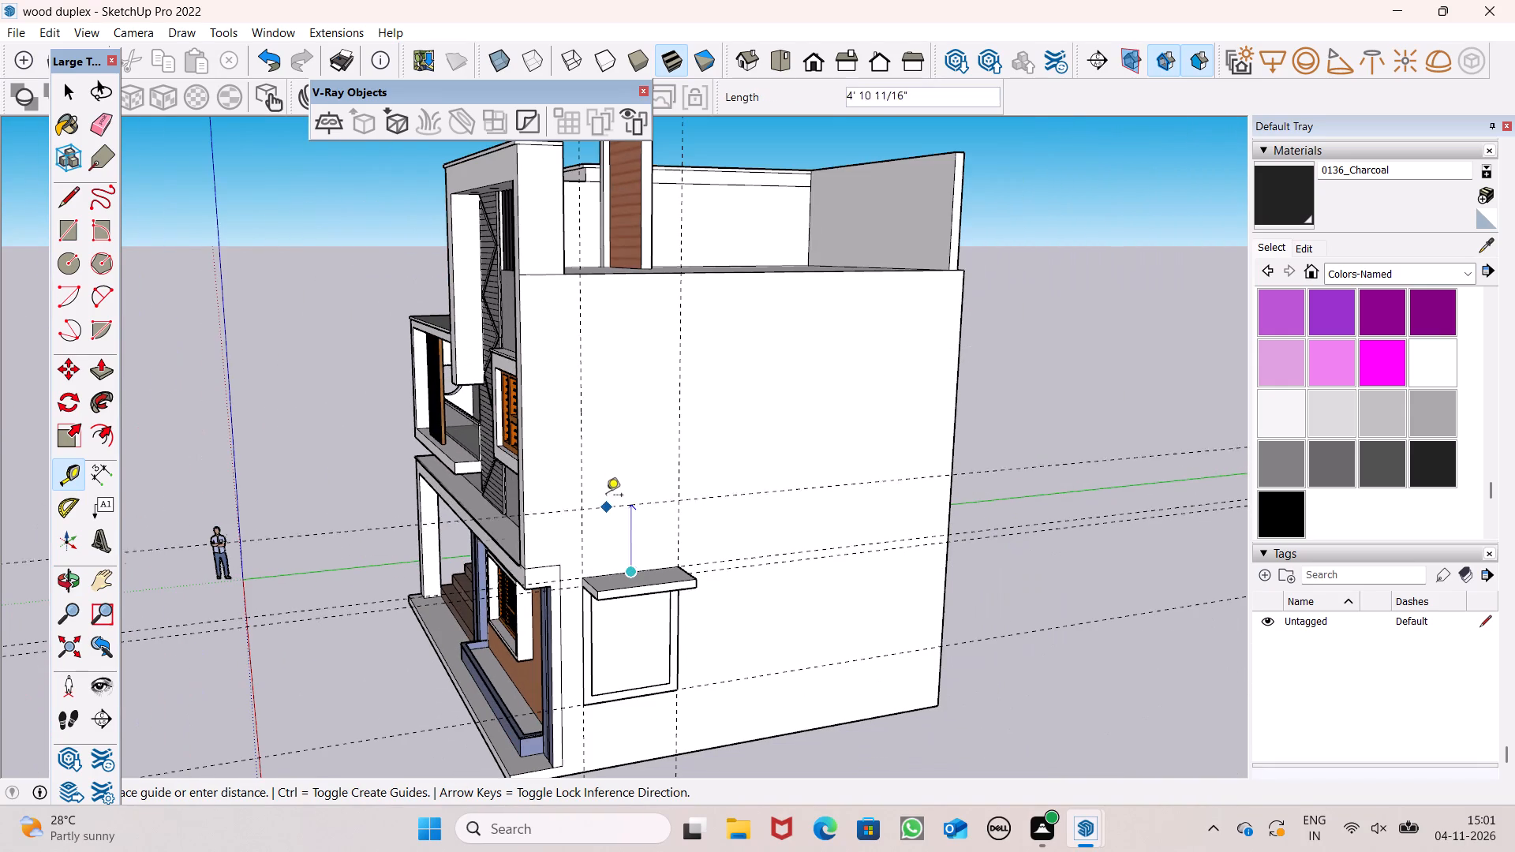
scroll(612, 472, "up", 6)
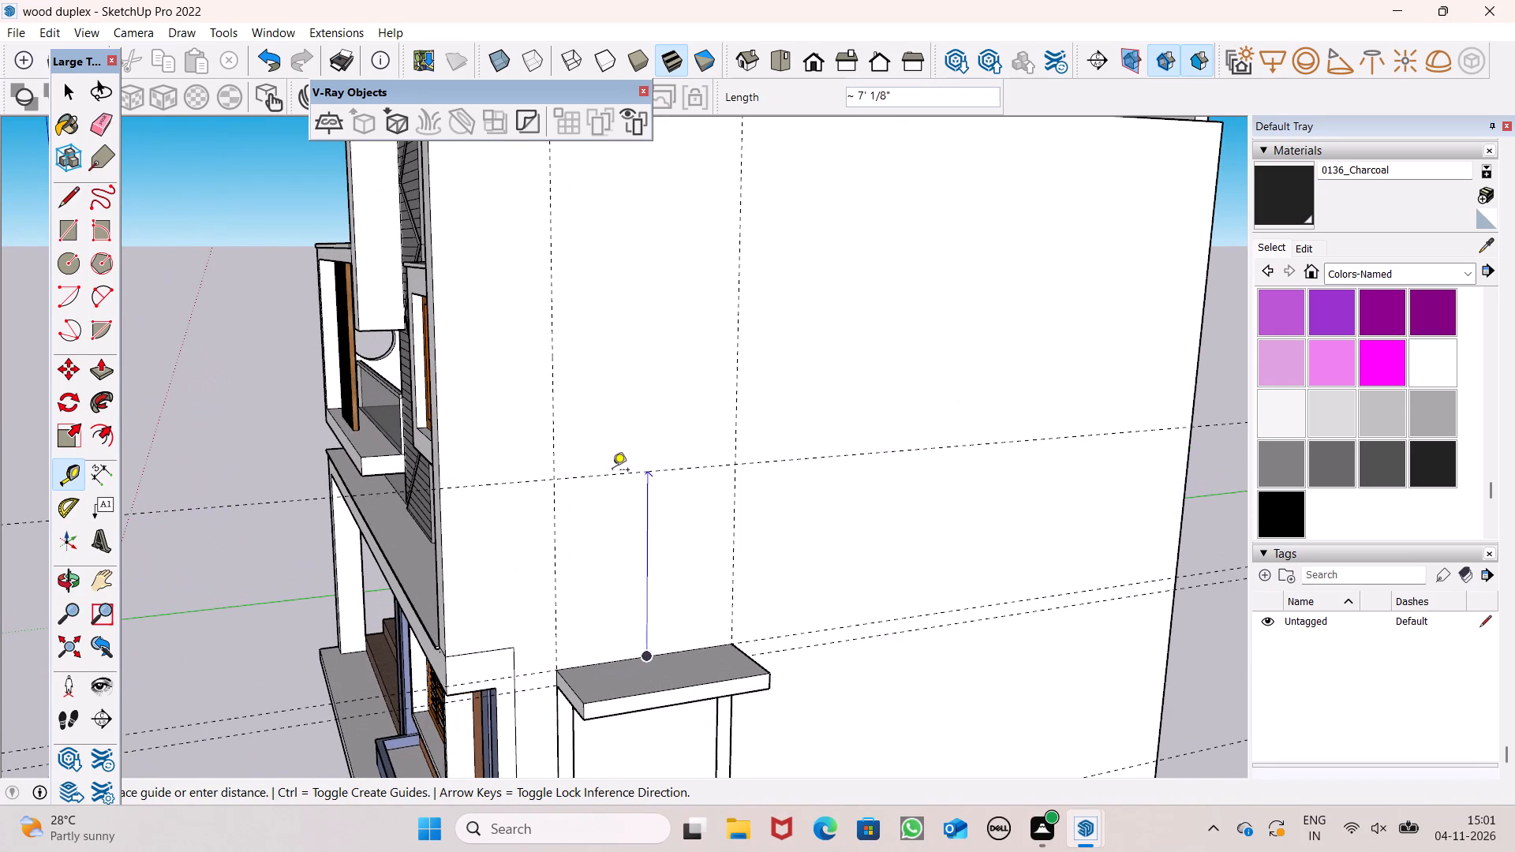
type("8'")
key("Return")
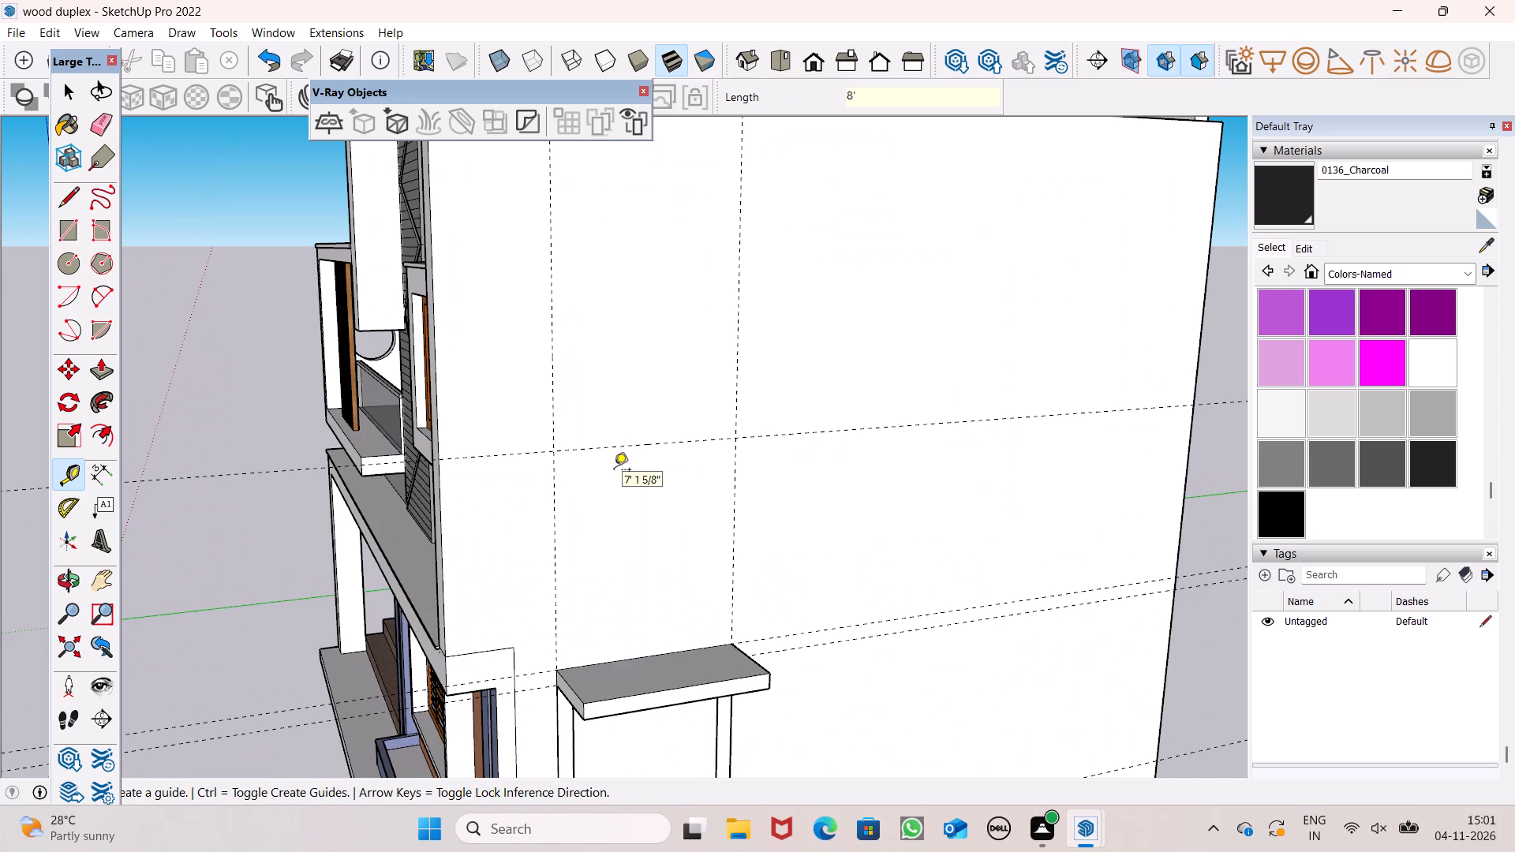
Place a second horizontal guide 8' above the first one on the side wall.
scroll(573, 515, "down", 8)
scroll(591, 470, "up", 9)
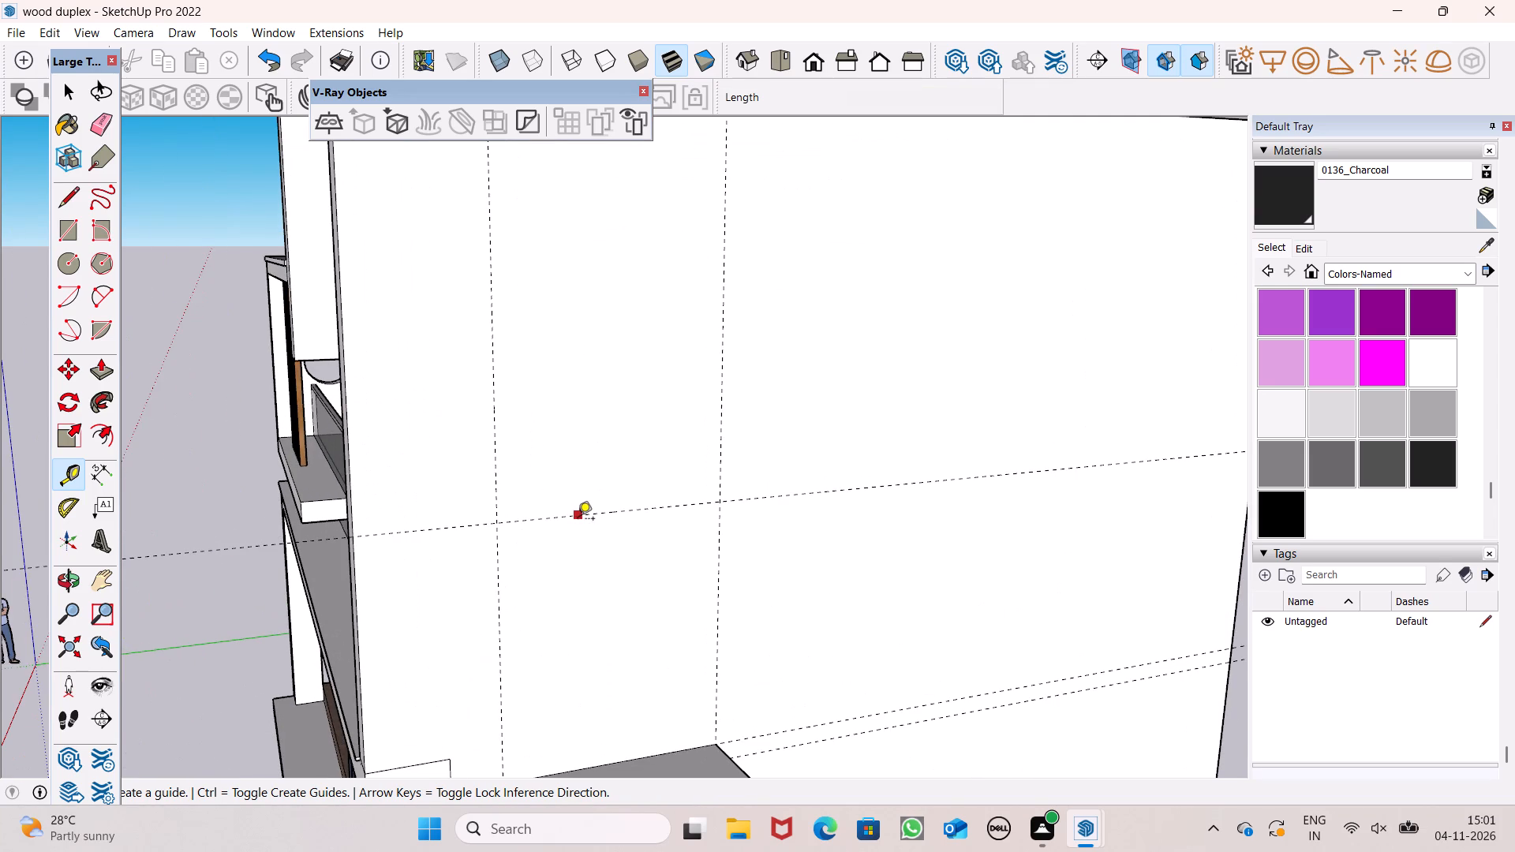
left_click(578, 520)
scroll(608, 637, "down", 6)
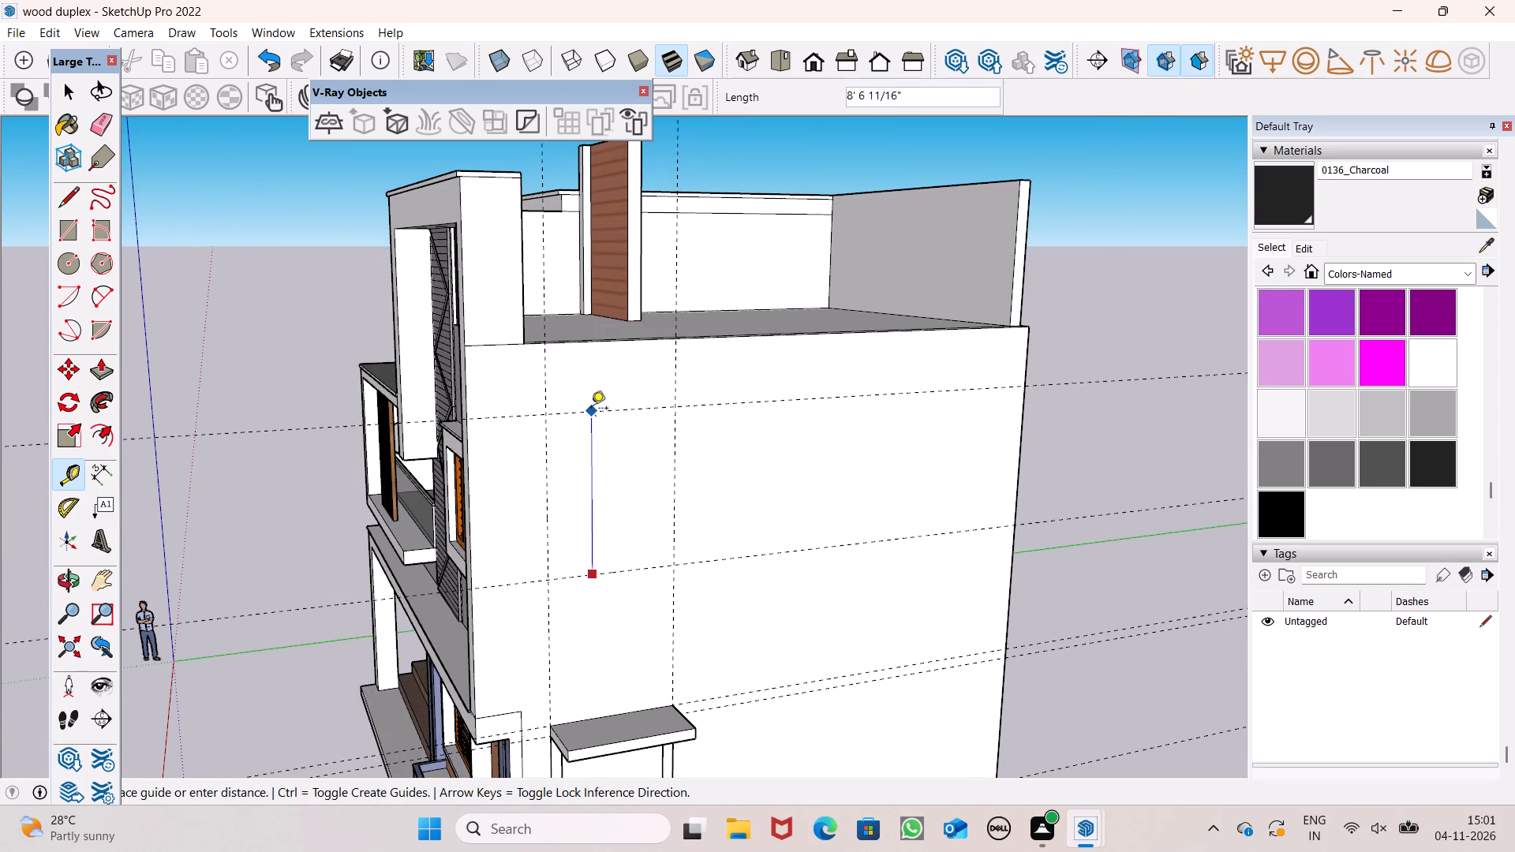
scroll(591, 409, "up", 4)
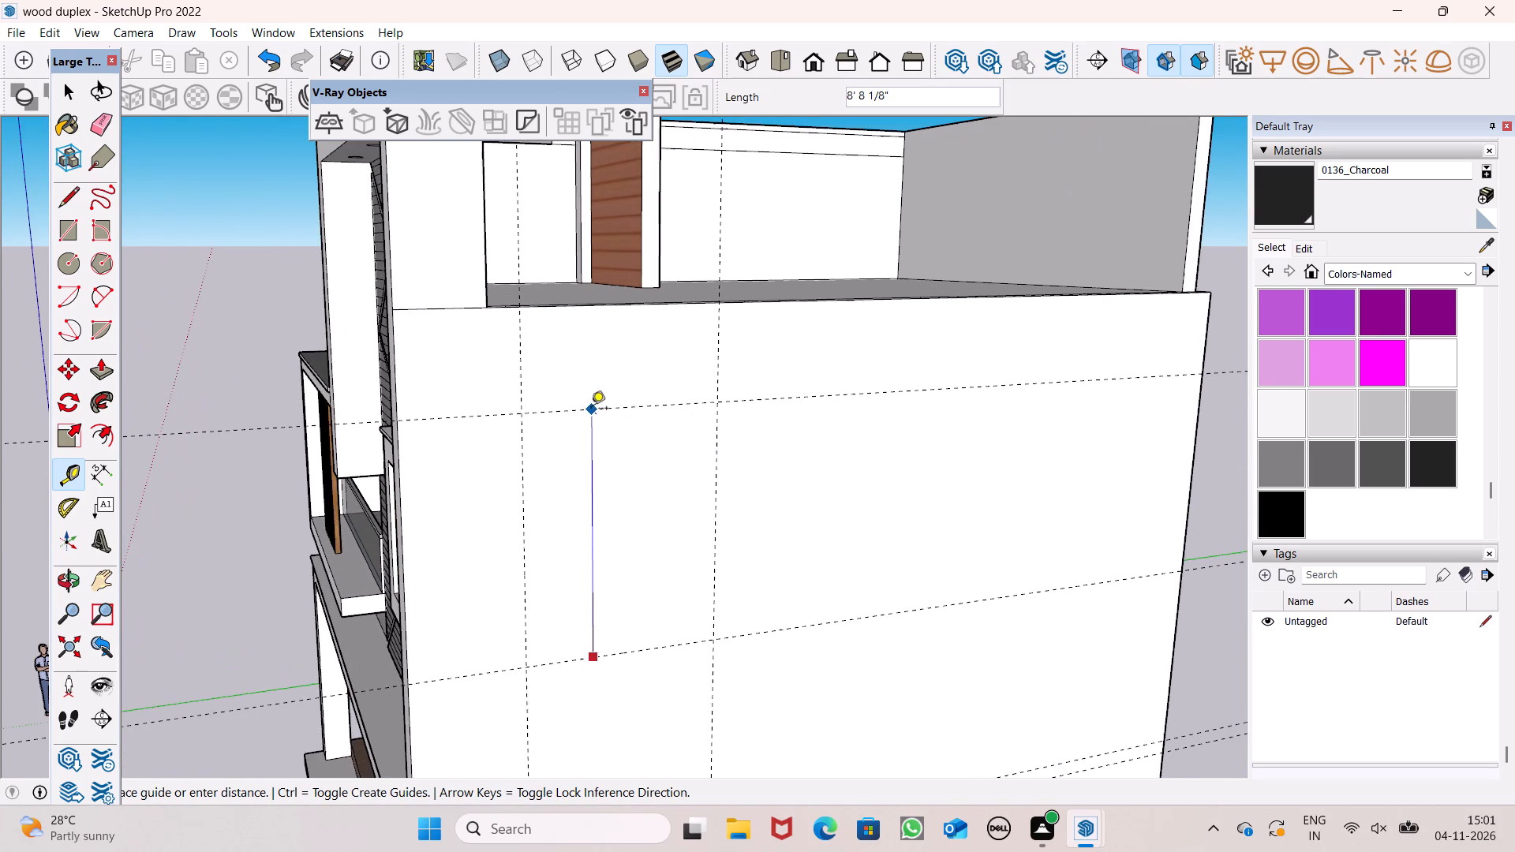
scroll(591, 409, "up", 1)
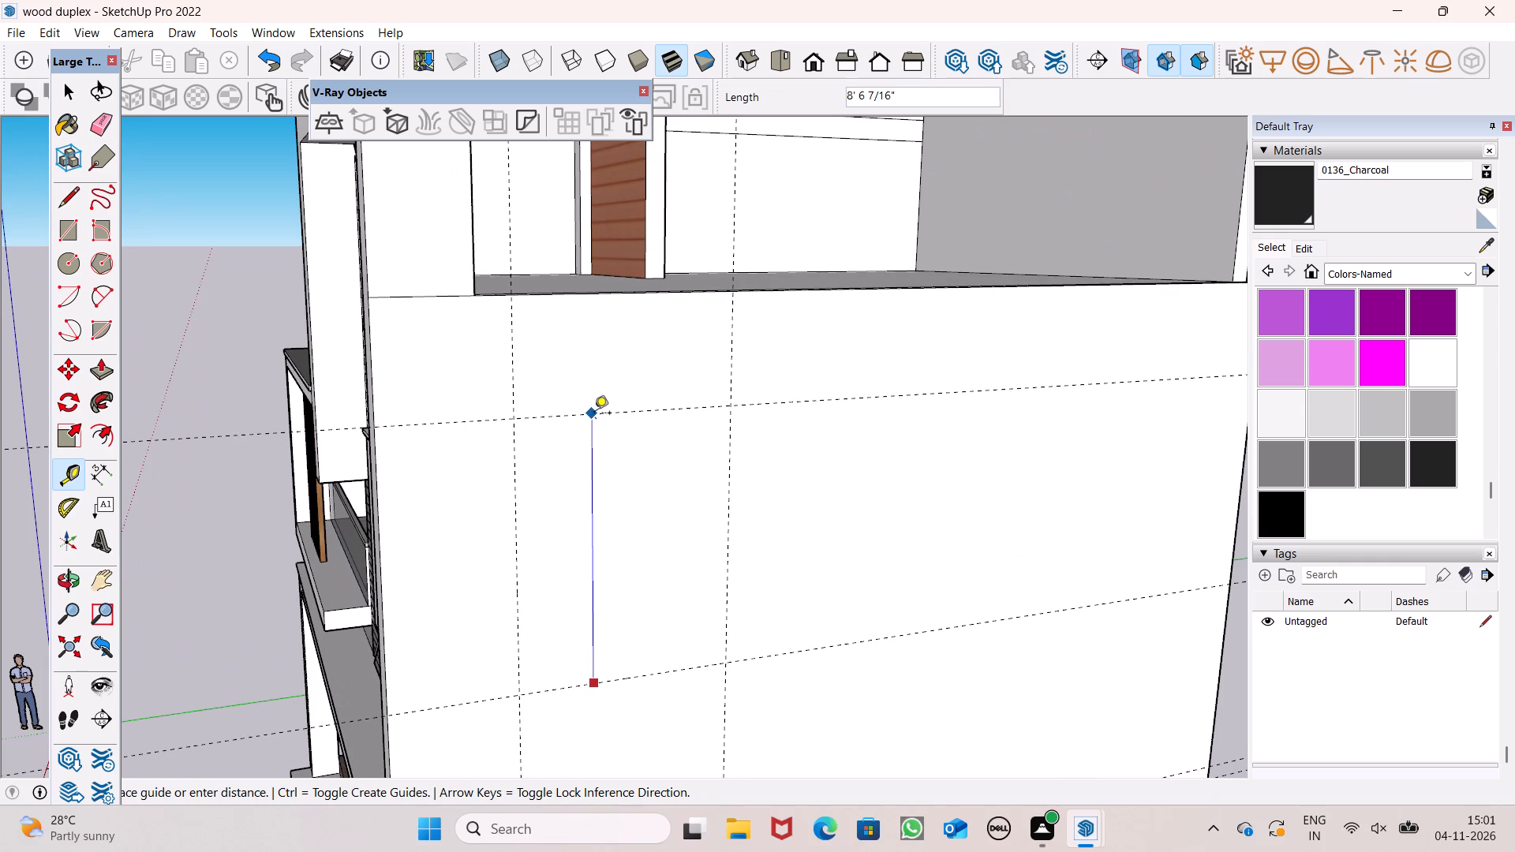
type("8'")
key("Return")
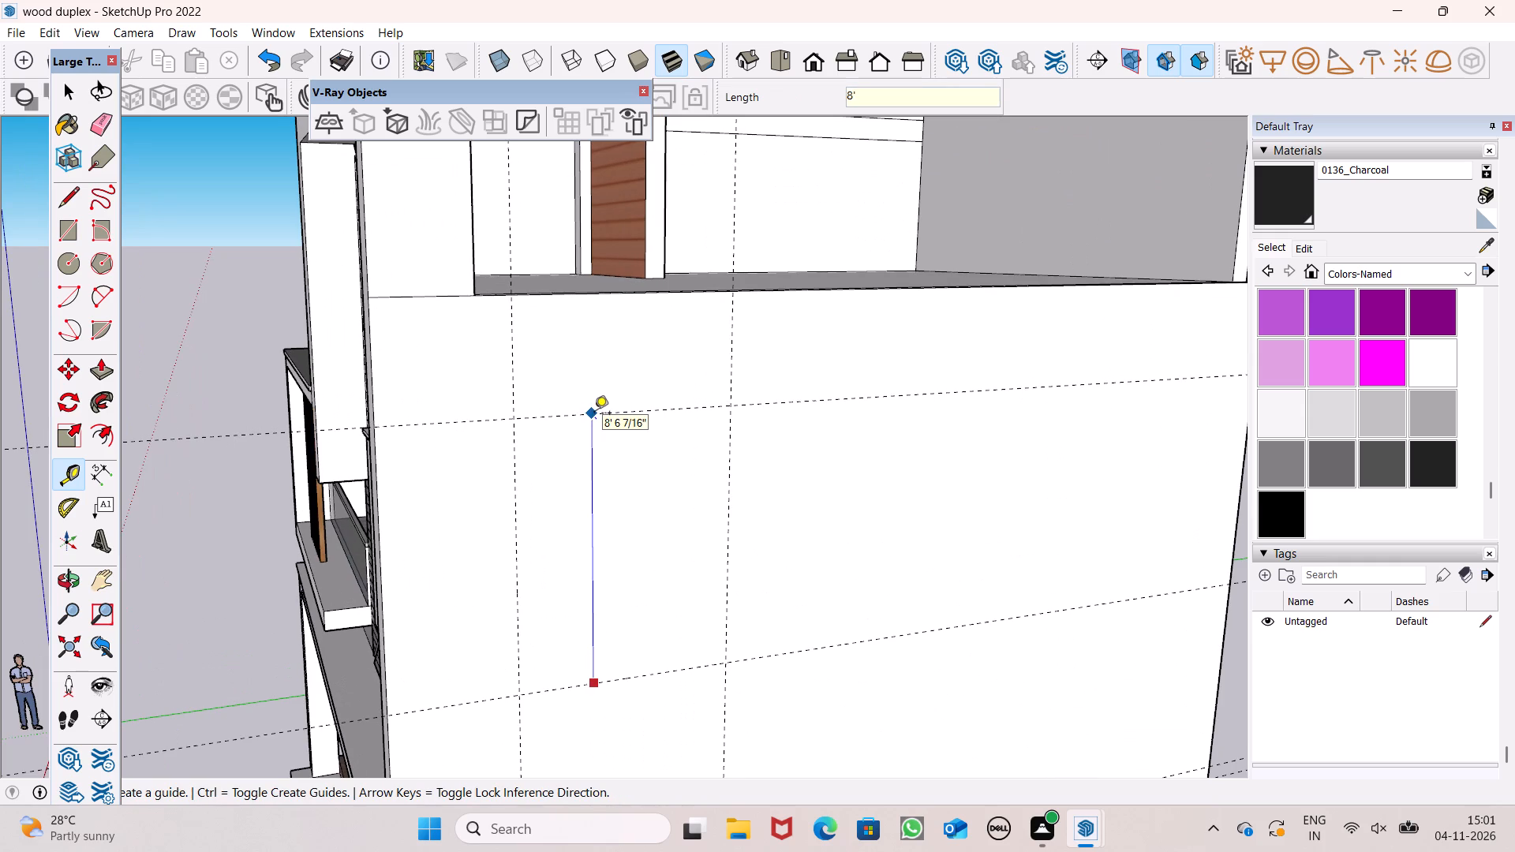
Place another horizontal guide 6" above the uppermost guide on the side wall.
scroll(548, 430, "down", 6)
scroll(535, 405, "up", 6)
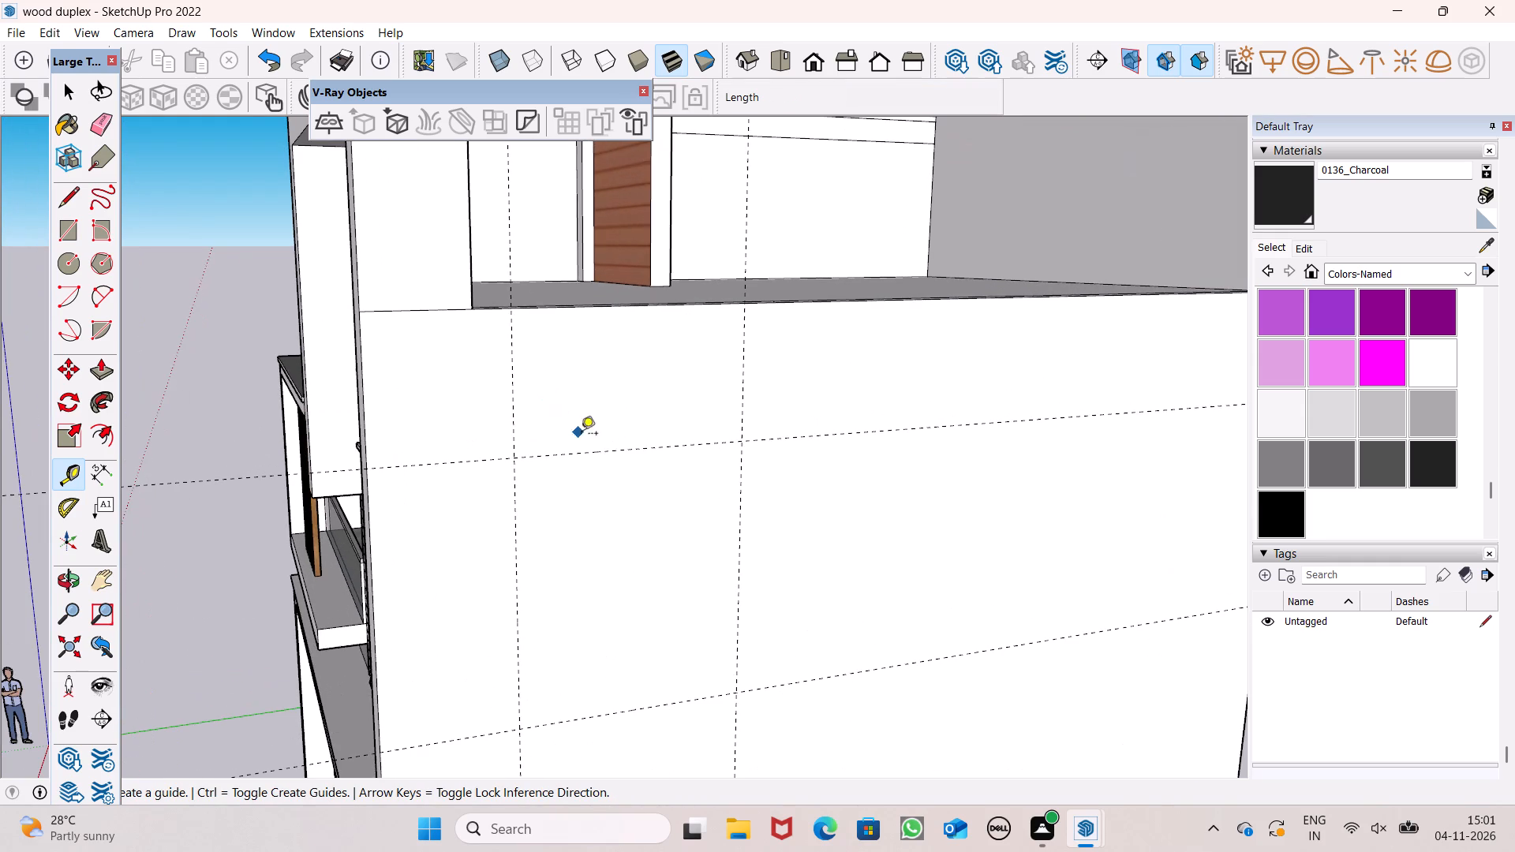
left_click(599, 454)
left_click(594, 426)
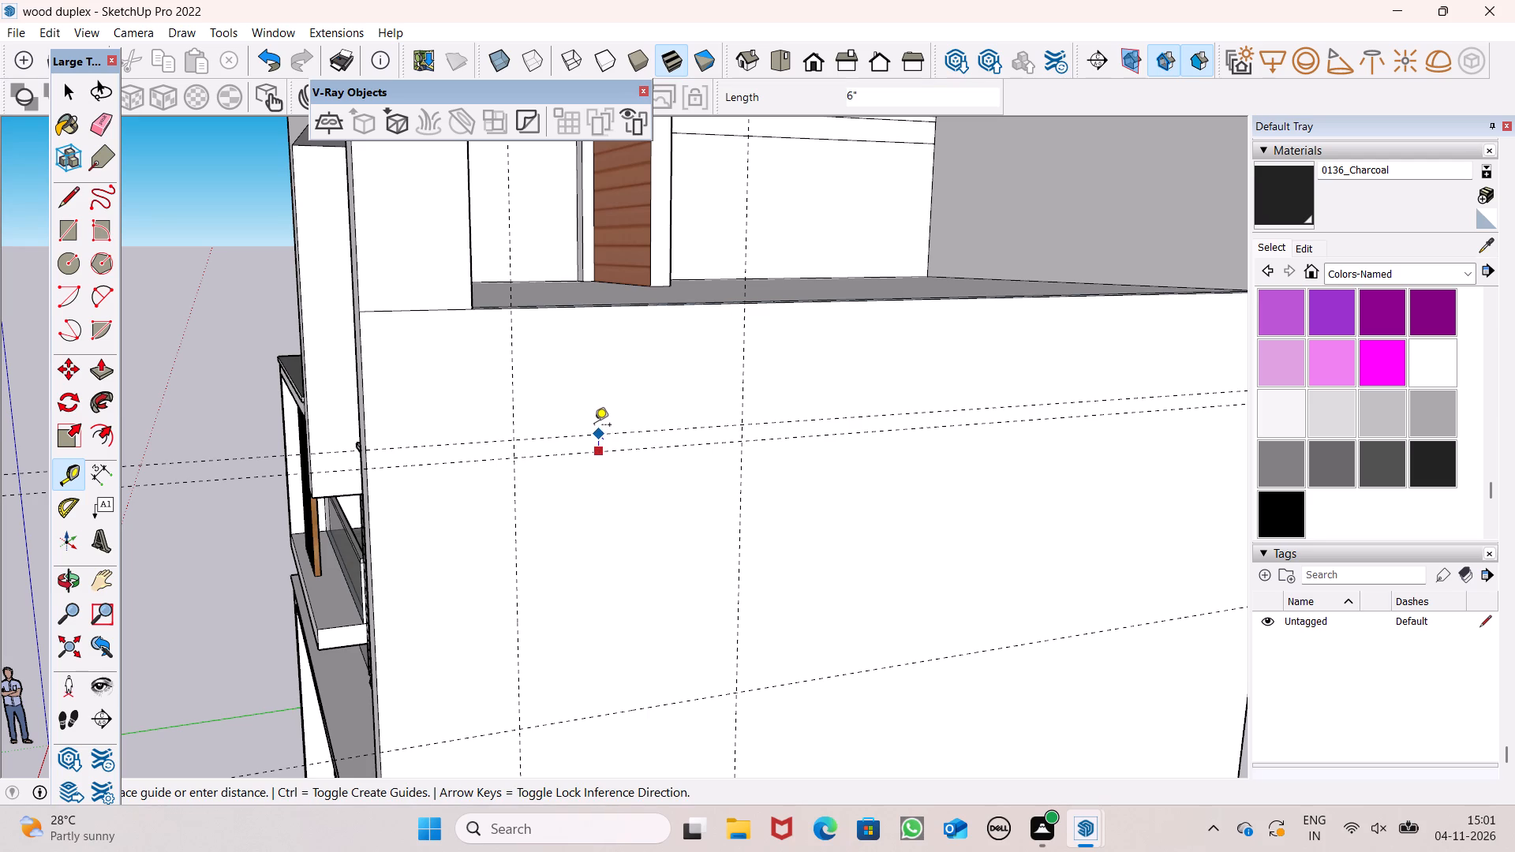
Erase the intermediate horizontal guide 8' above the sunshade on the side wall.
key("o")
left_click_drag(585, 501, 572, 415, "shift")
scroll(572, 415, "down", 5)
left_click_drag(560, 465, 736, 501)
scroll(719, 423, "up", 7)
left_click_drag(704, 469, 649, 350, "shift")
left_click_drag(667, 403, 724, 319)
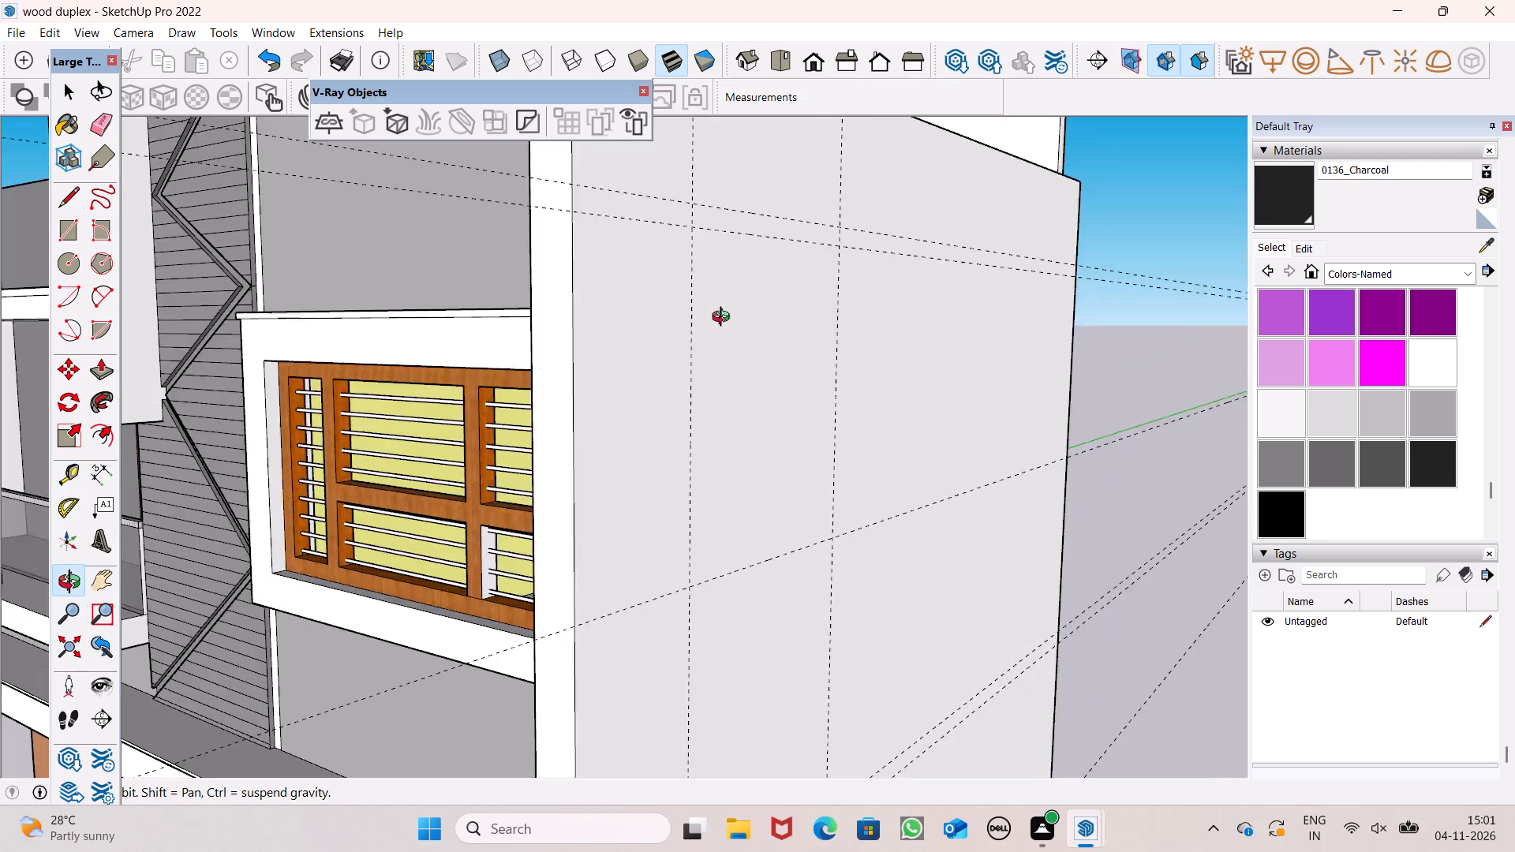
scroll(724, 319, "down", 5)
left_click_drag(764, 491, 710, 483, "shift")
left_click(708, 483, "shift")
key("e")
left_click_drag(714, 442, 714, 473)
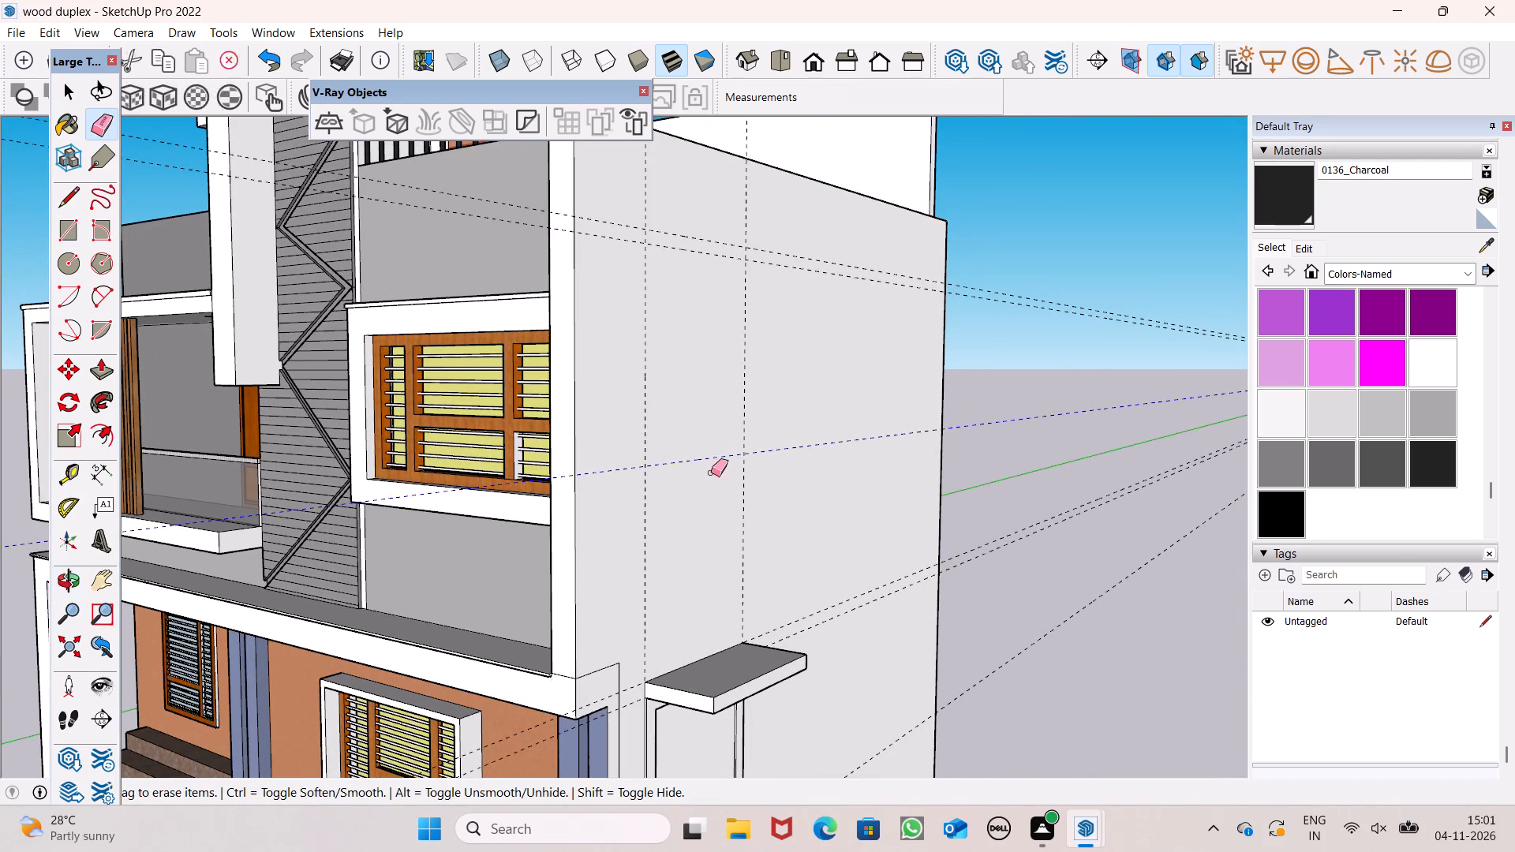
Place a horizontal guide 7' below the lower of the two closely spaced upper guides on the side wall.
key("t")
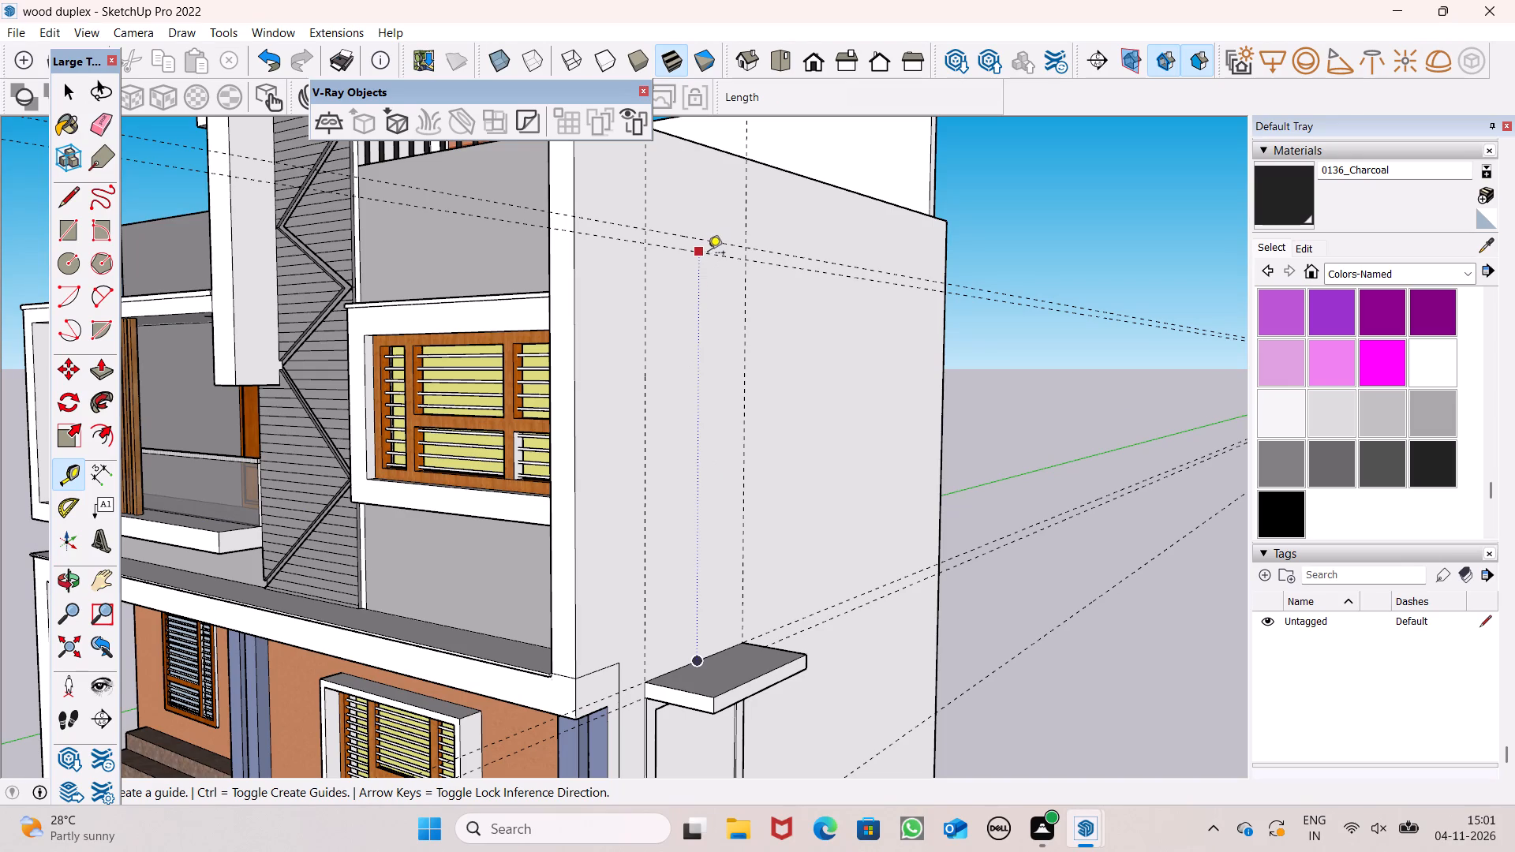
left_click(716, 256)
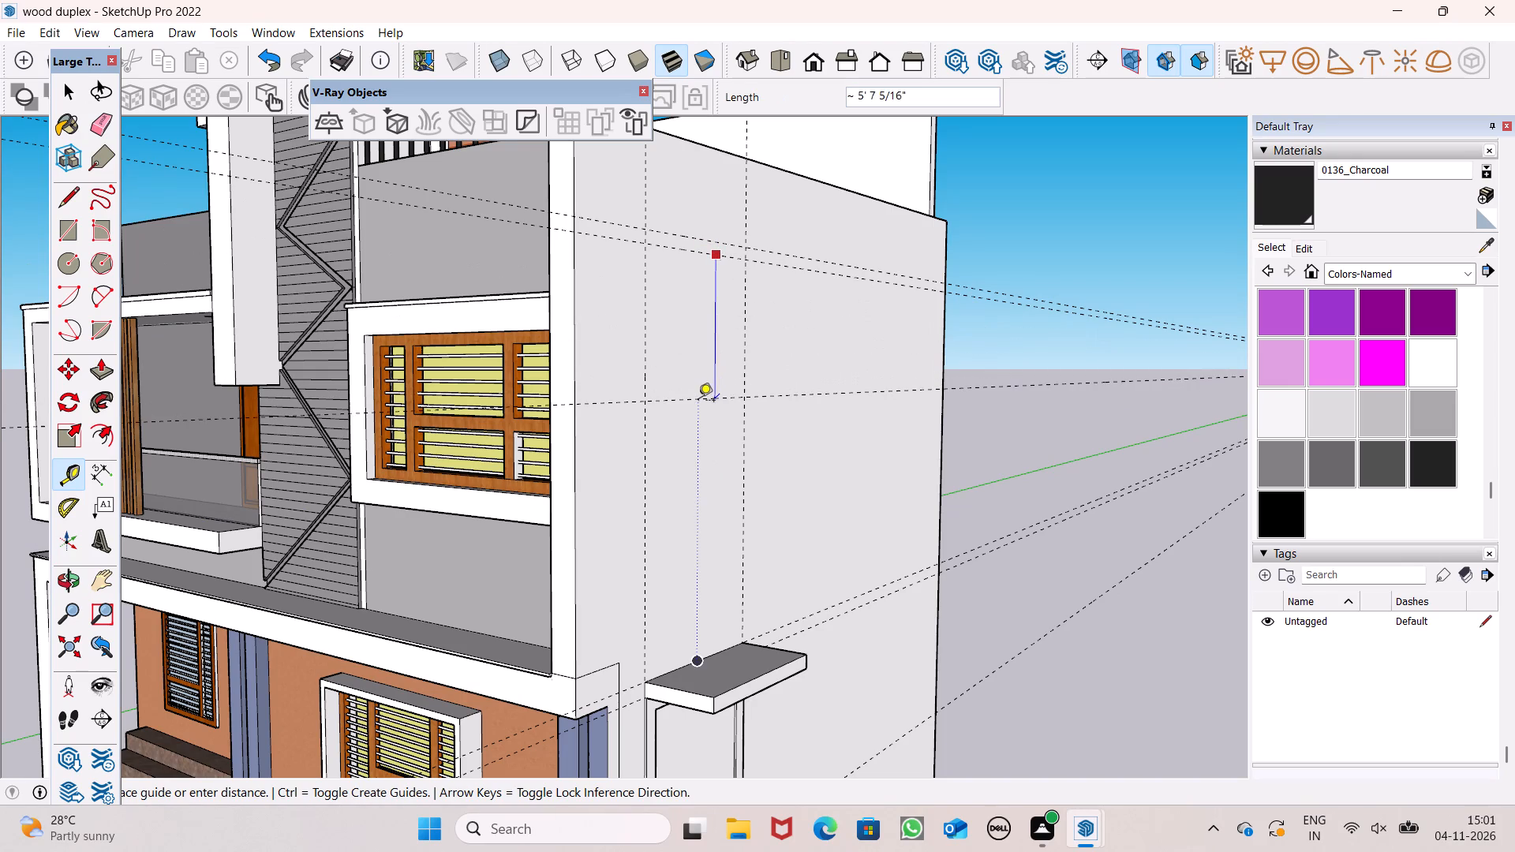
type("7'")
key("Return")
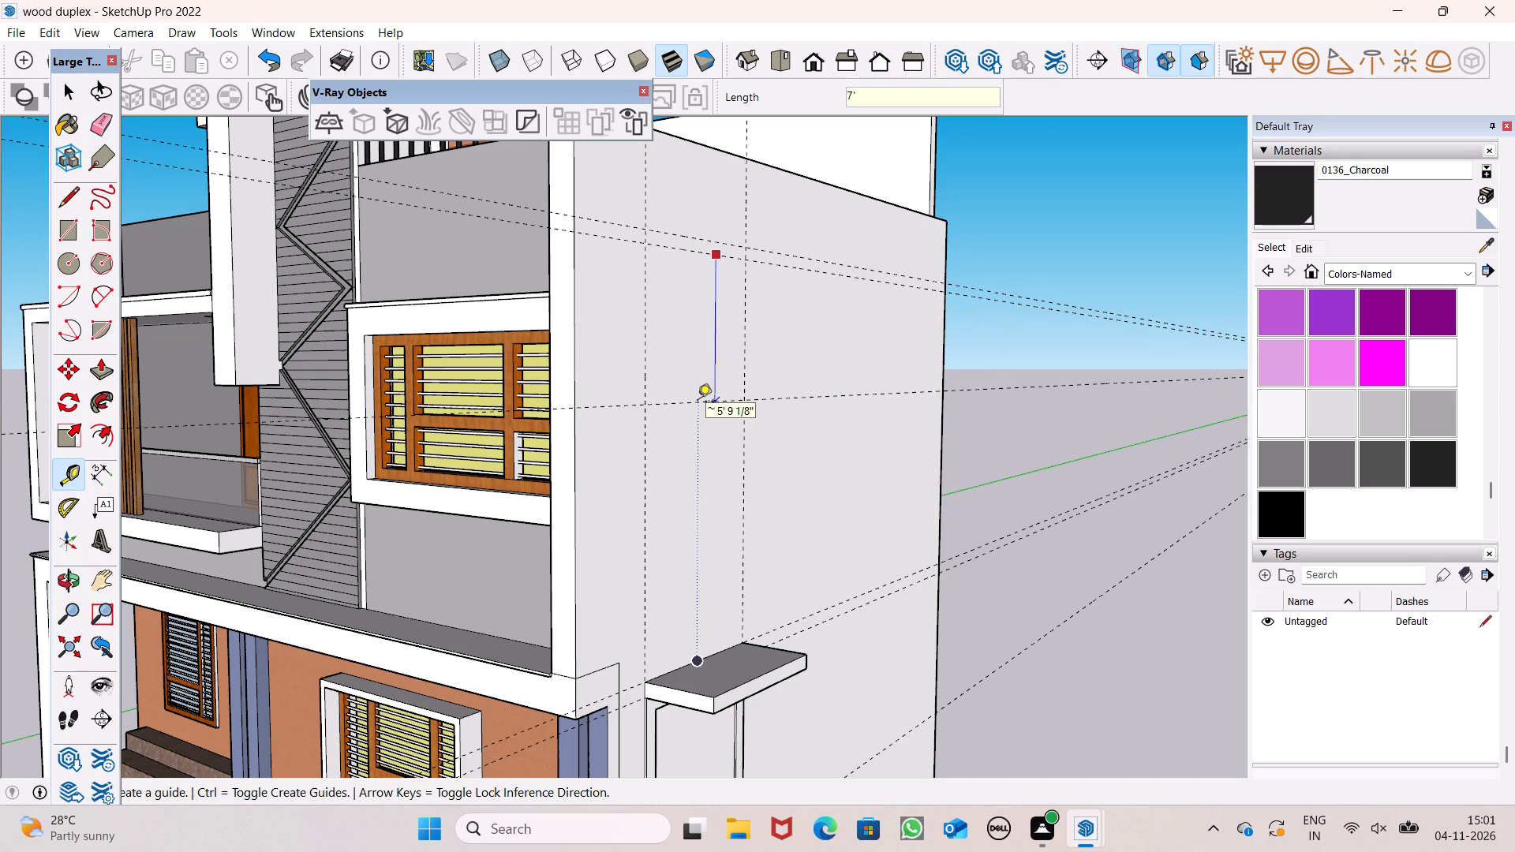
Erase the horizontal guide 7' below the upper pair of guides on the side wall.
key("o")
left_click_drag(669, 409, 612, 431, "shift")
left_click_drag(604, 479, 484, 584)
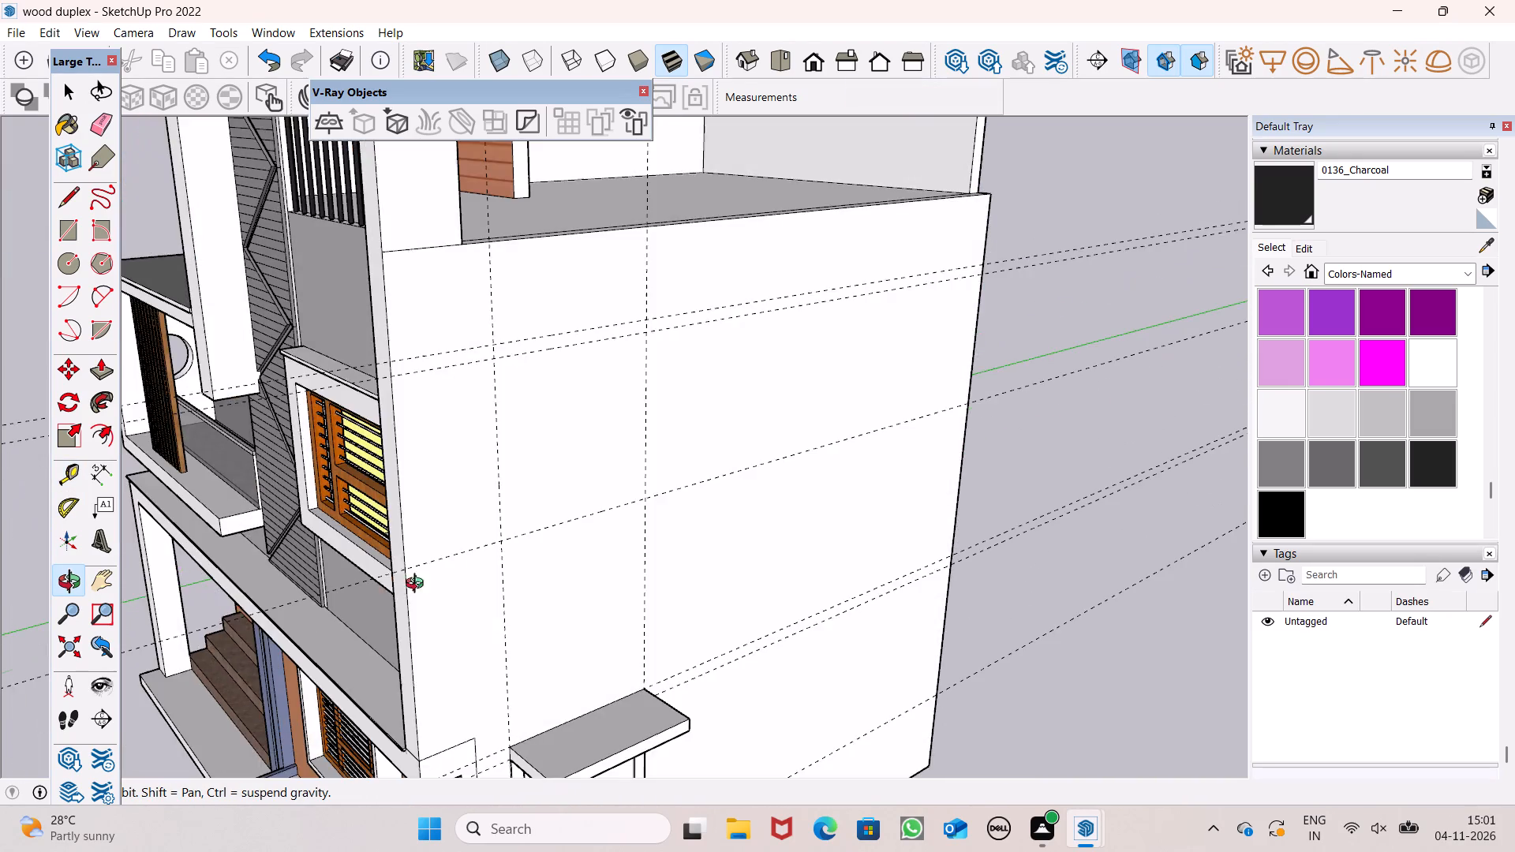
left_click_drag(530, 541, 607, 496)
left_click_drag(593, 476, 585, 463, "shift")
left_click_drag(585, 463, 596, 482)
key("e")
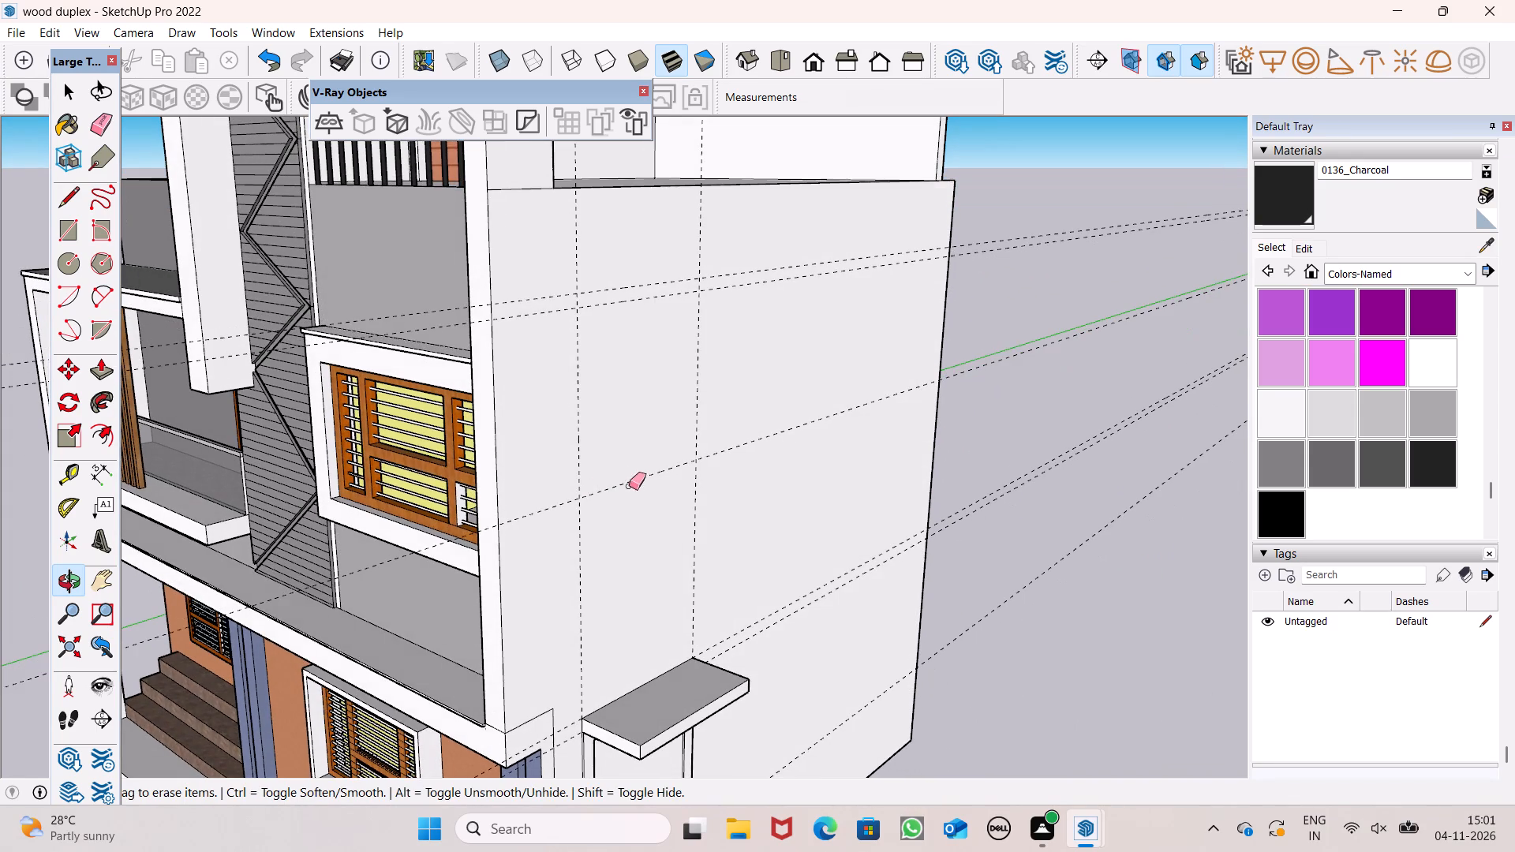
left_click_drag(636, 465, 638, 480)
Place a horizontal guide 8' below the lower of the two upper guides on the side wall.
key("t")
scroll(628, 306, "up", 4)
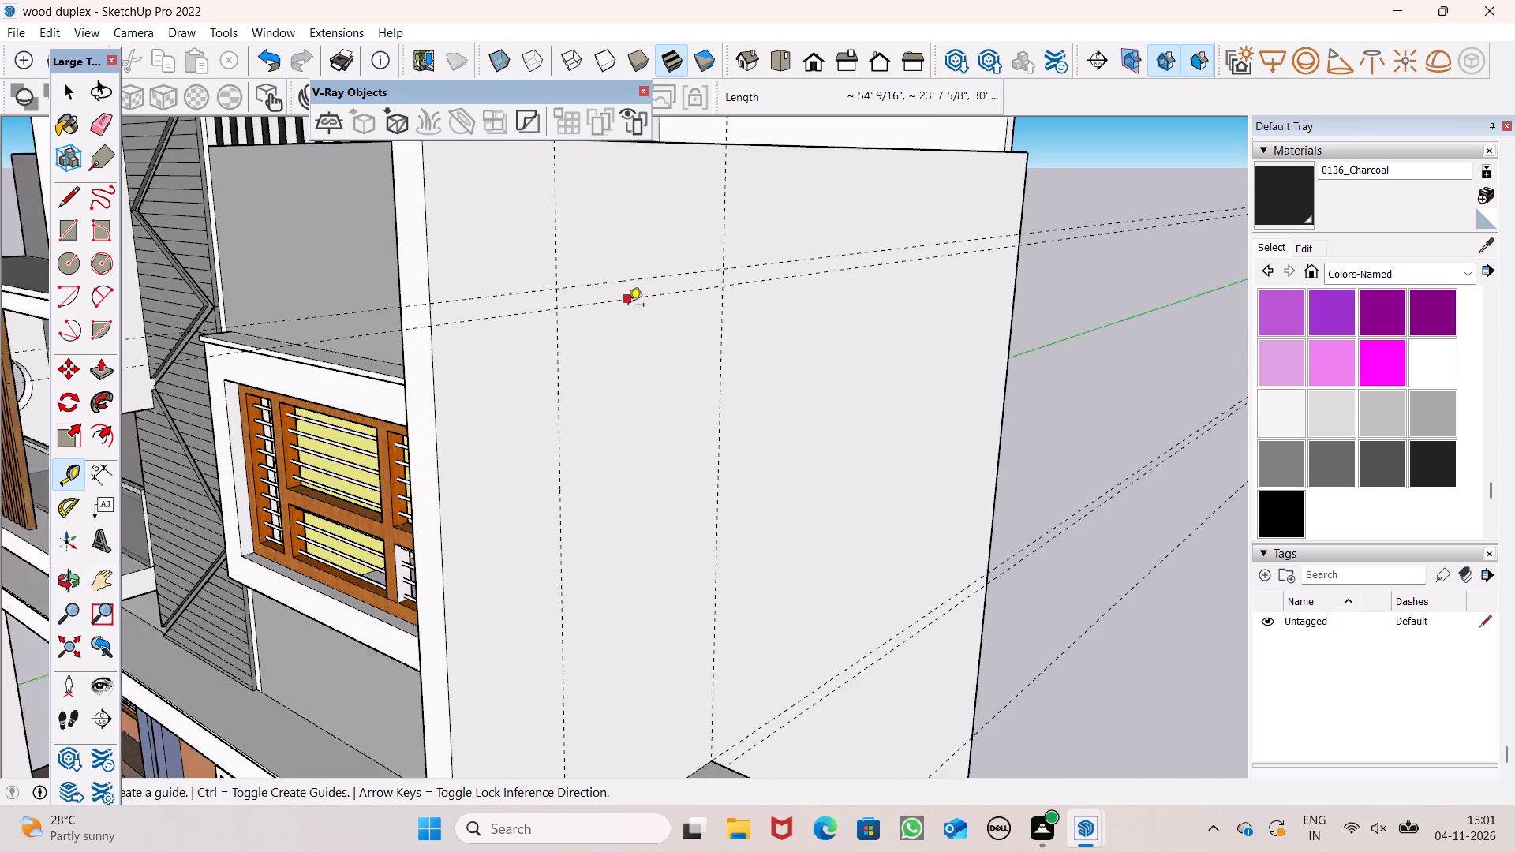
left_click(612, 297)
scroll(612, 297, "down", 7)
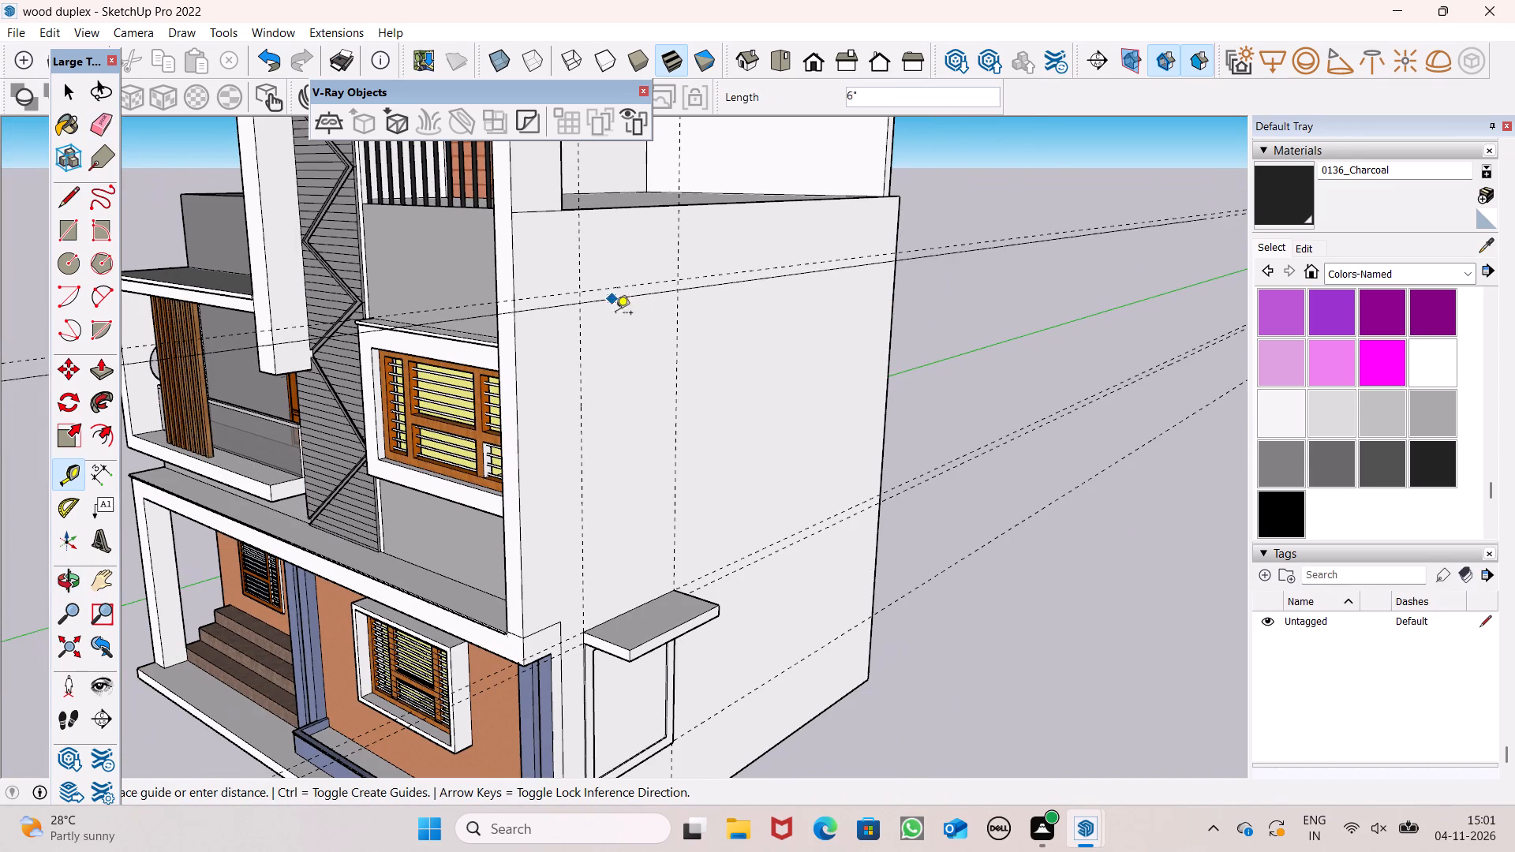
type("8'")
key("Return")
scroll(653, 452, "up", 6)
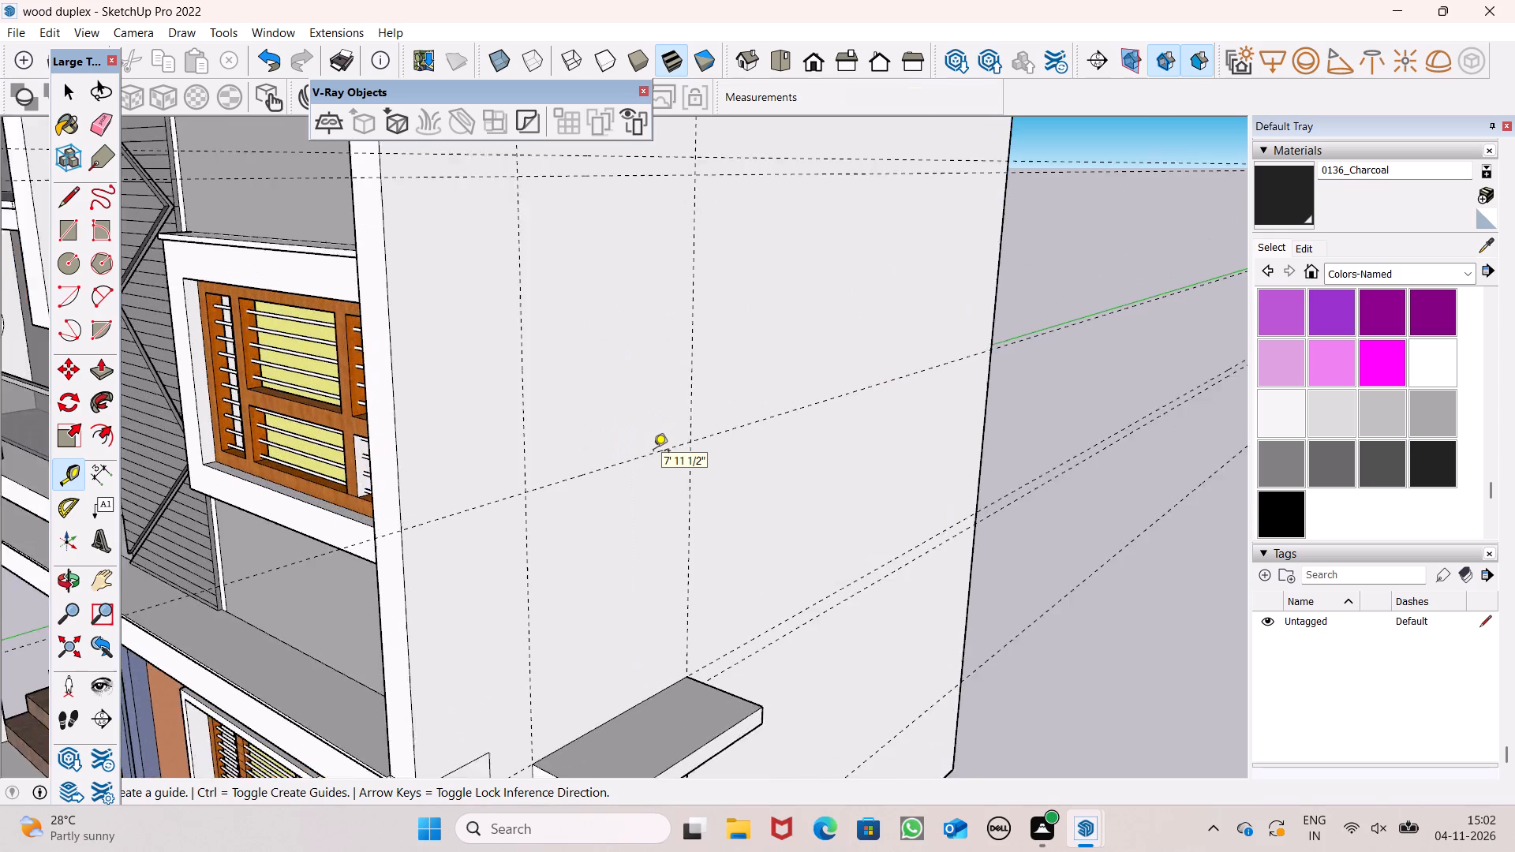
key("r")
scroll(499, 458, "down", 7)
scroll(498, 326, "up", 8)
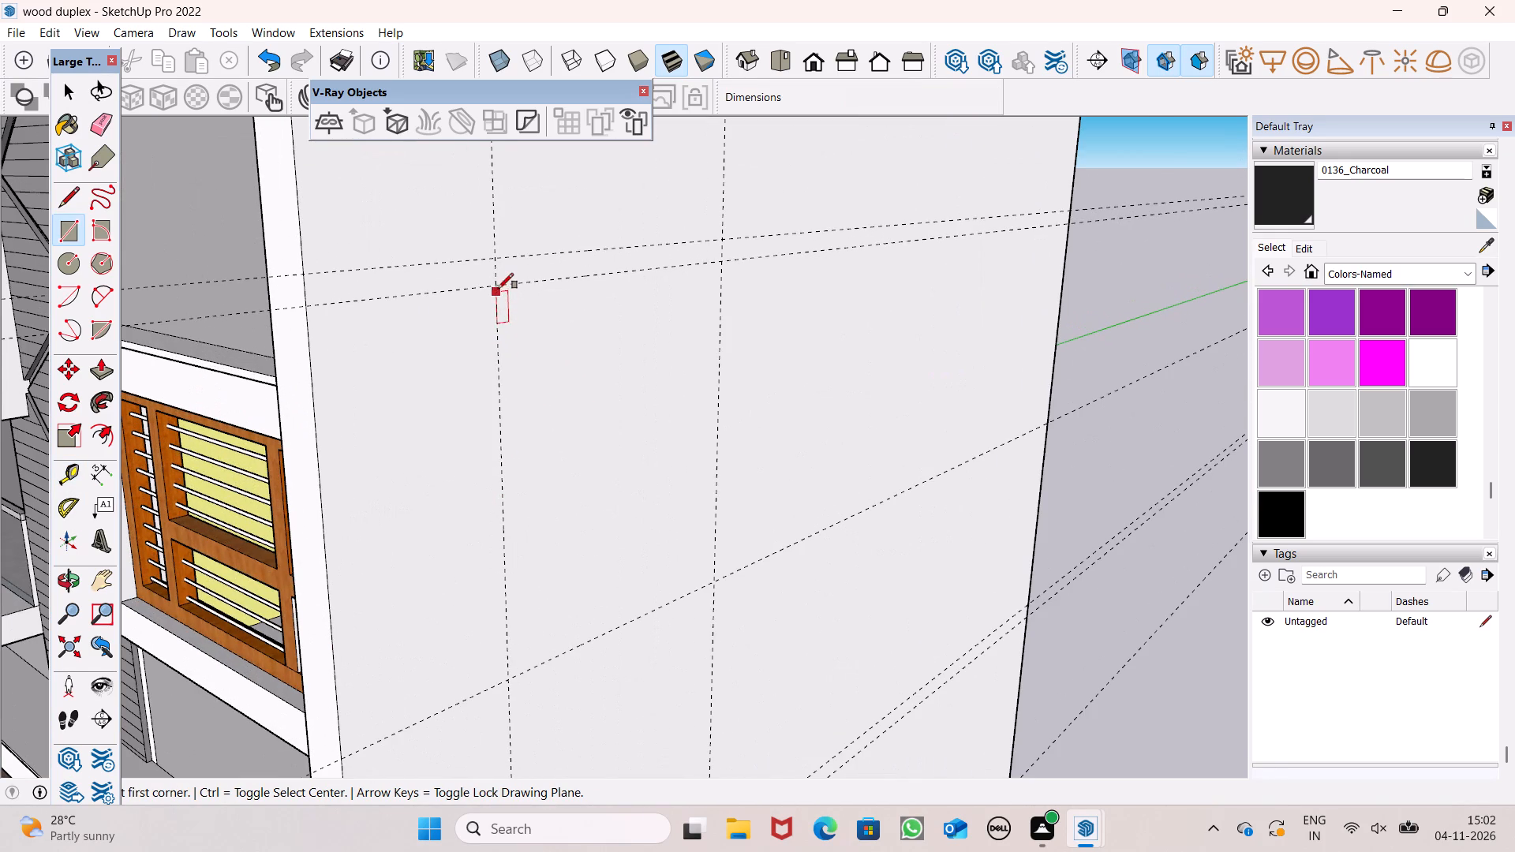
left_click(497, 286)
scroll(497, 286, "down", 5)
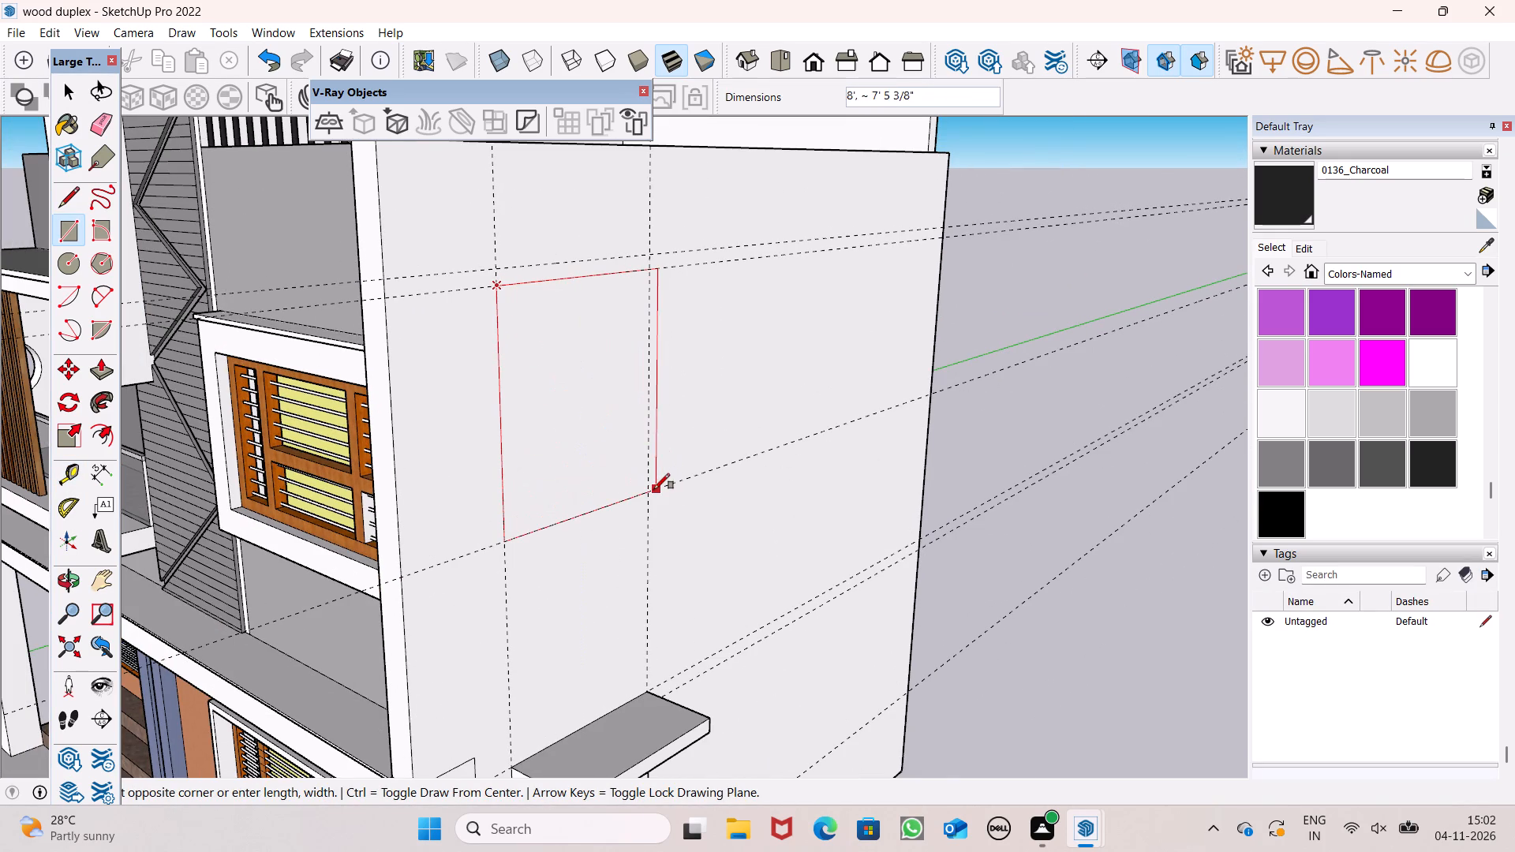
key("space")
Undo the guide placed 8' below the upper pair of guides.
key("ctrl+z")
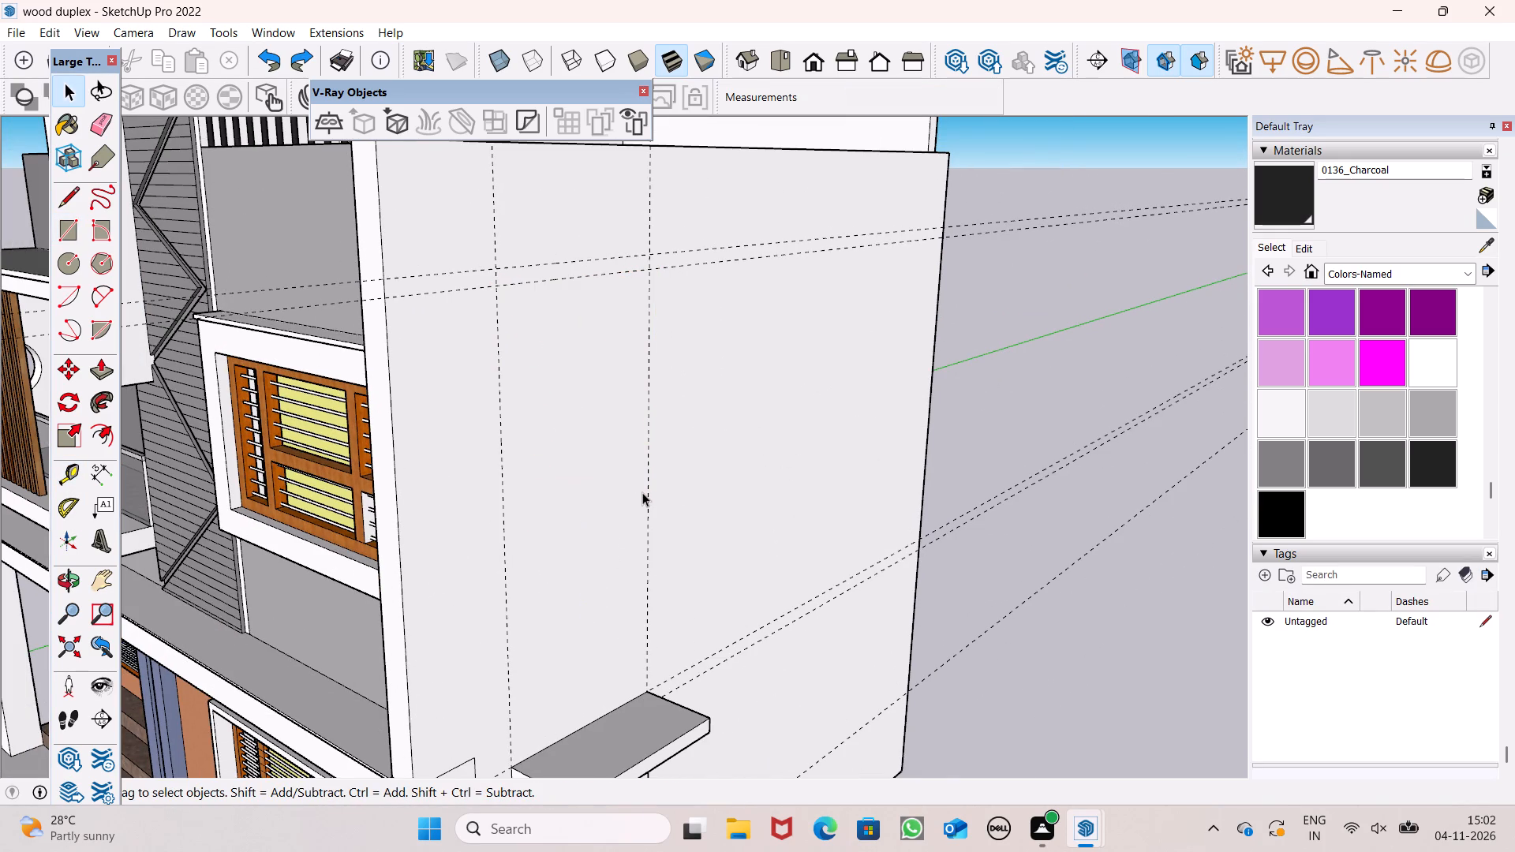
Place a horizontal guide 9' below the lower of the two closely spaced upper guides on the side wall.
key("t")
left_click(601, 276)
scroll(600, 275, "down", 4)
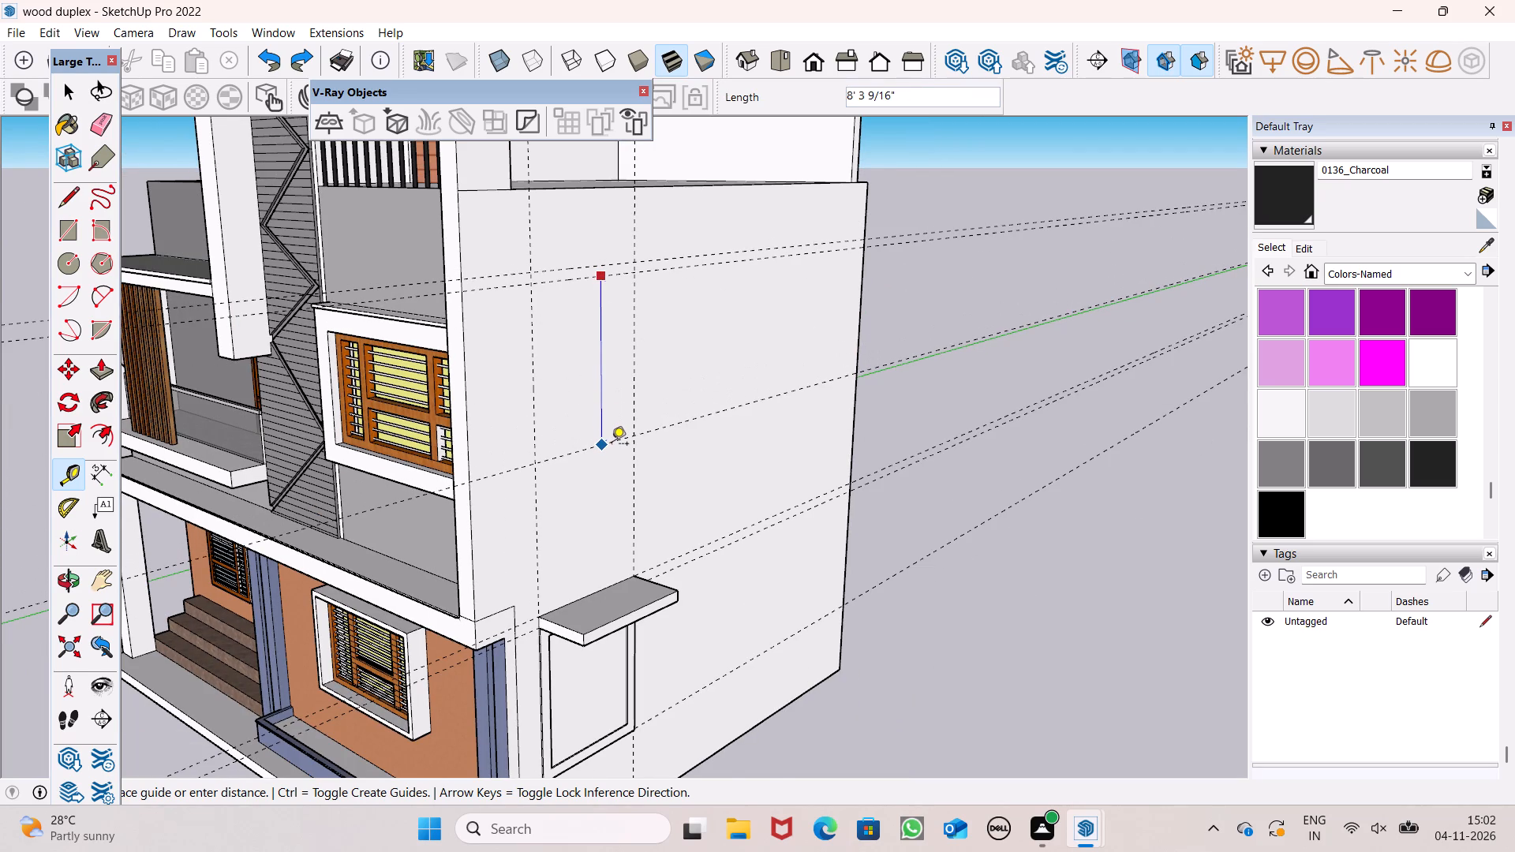
scroll(612, 445, "up", 2)
type("9'")
key("Return")
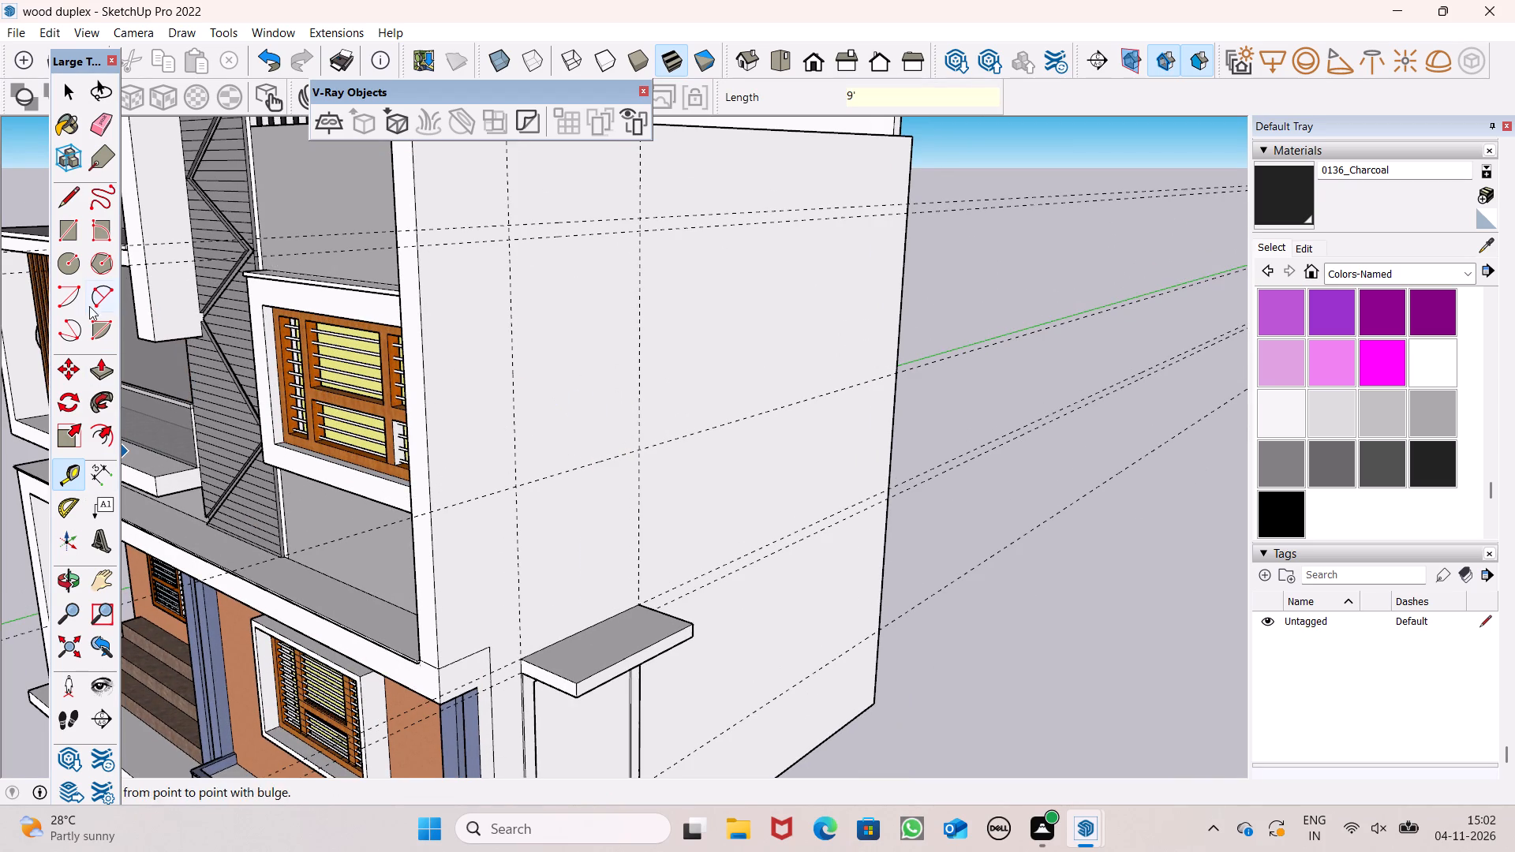
Draw a 9' by 7' window rectangle on the upper-floor side wall between the vertical and horizontal guides.
left_click(61, 226)
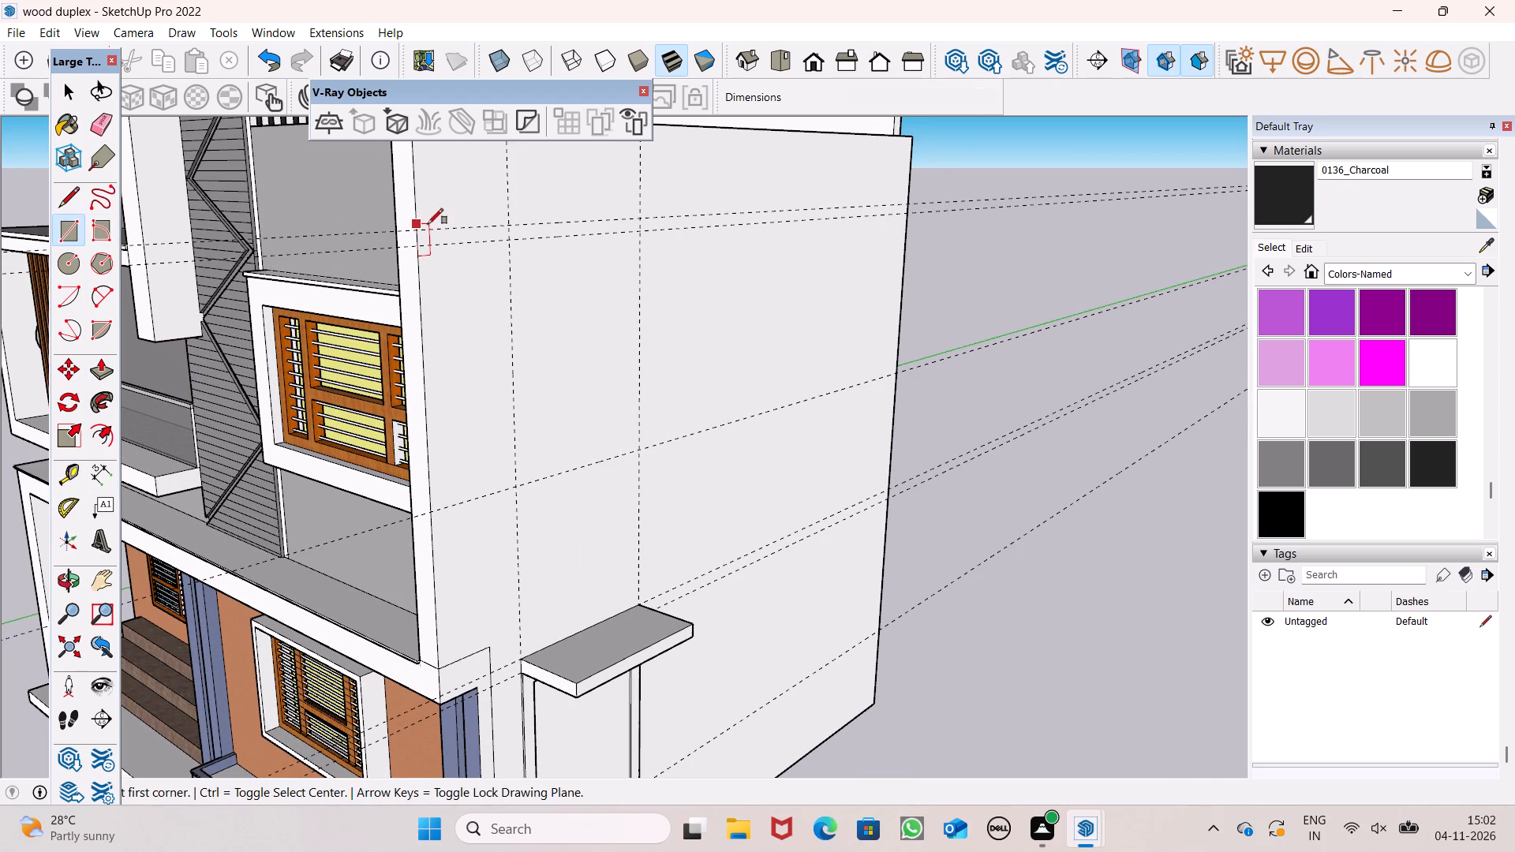
left_click(507, 237)
scroll(507, 237, "down", 3)
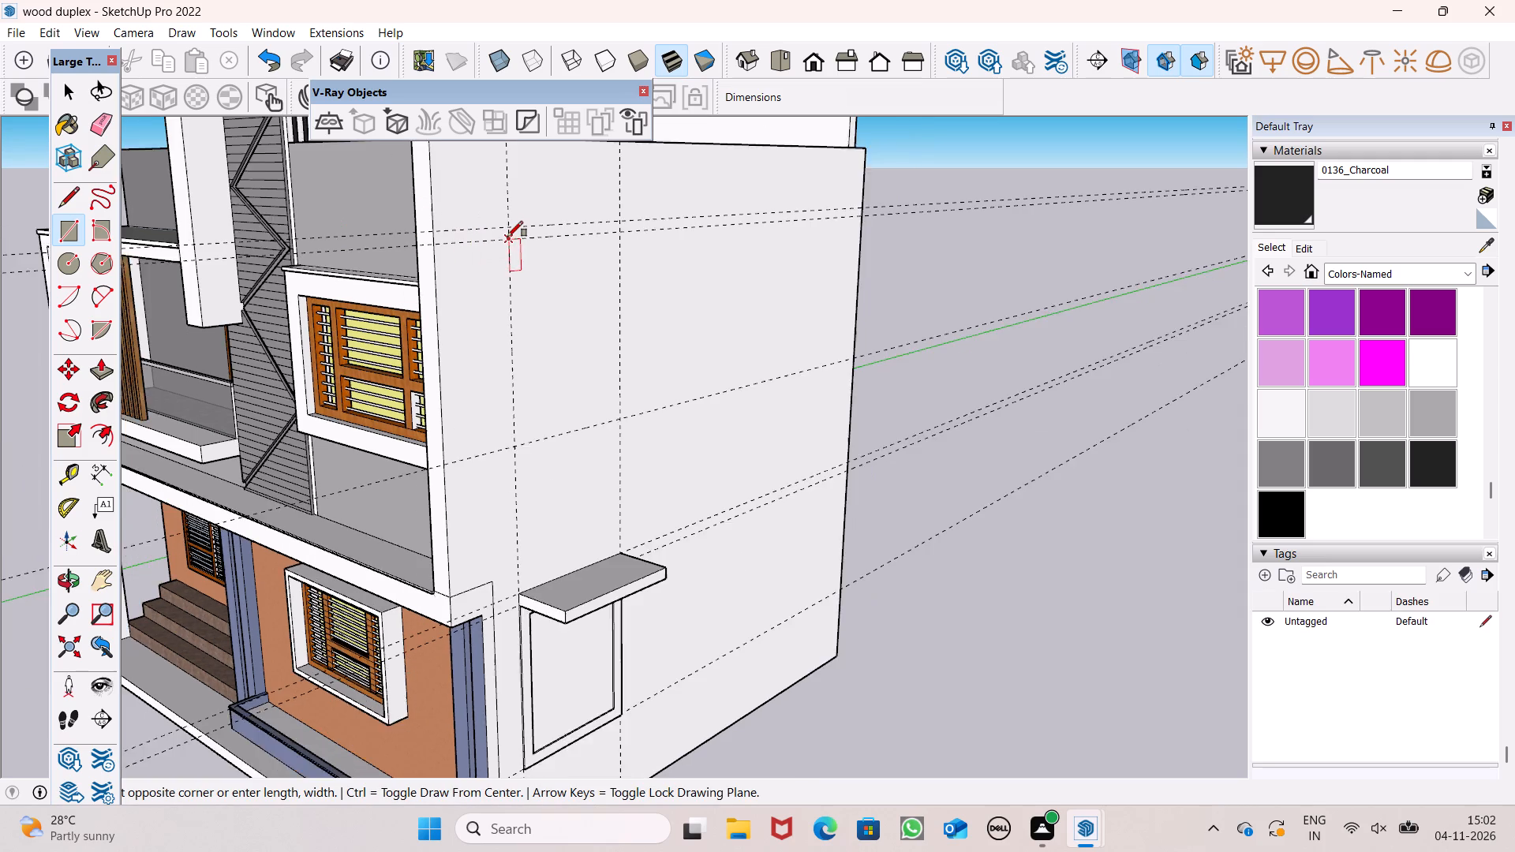
left_click(613, 405)
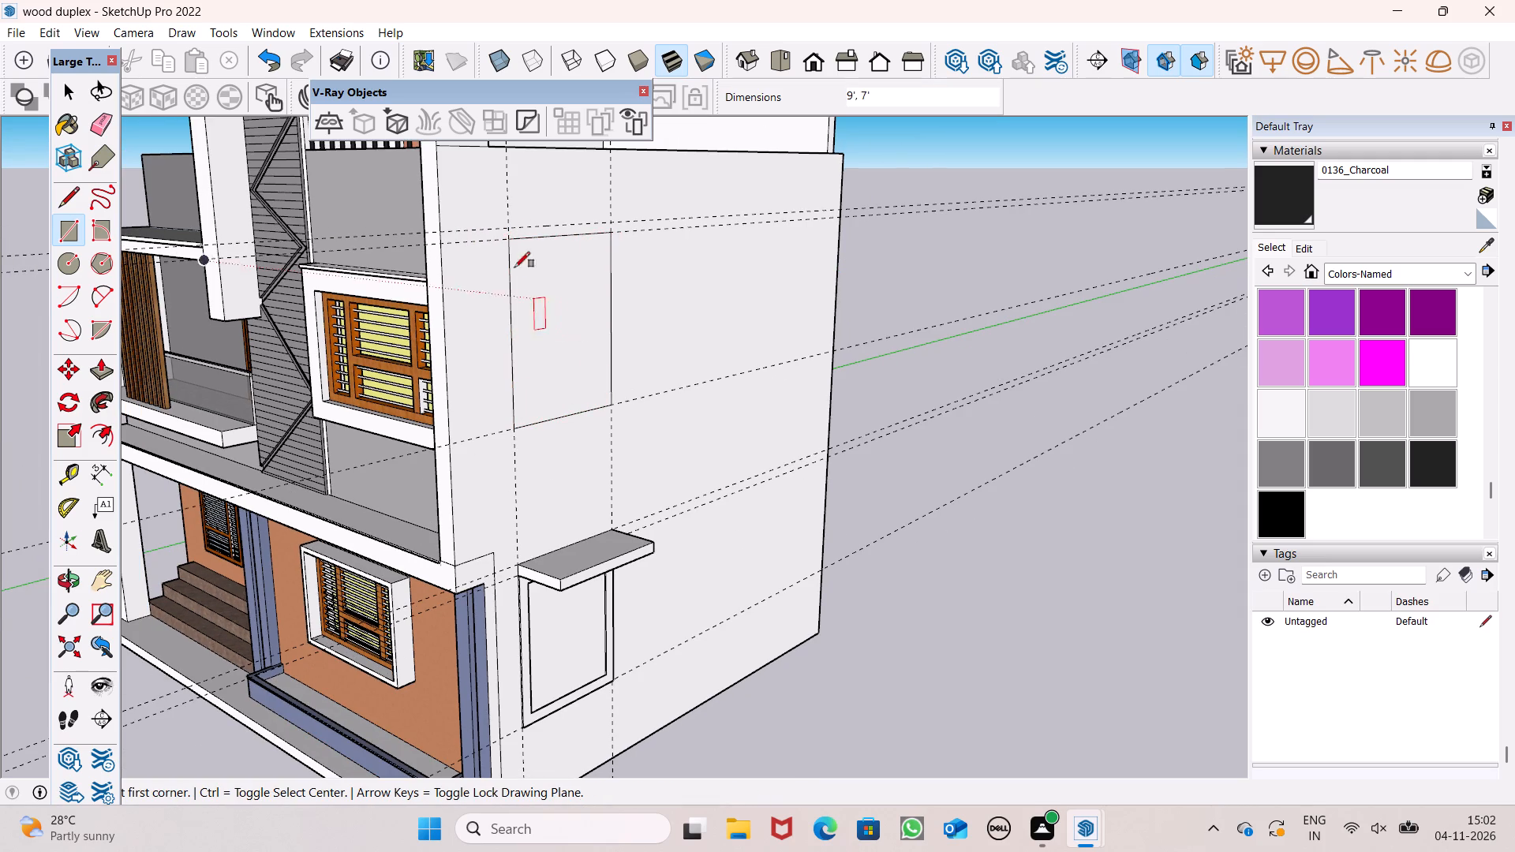
Draw a narrow sunshade rectangle directly above the upper window outline, between the two closely spaced upper guides.
scroll(528, 186, "up", 14)
scroll(360, 338, "down", 5)
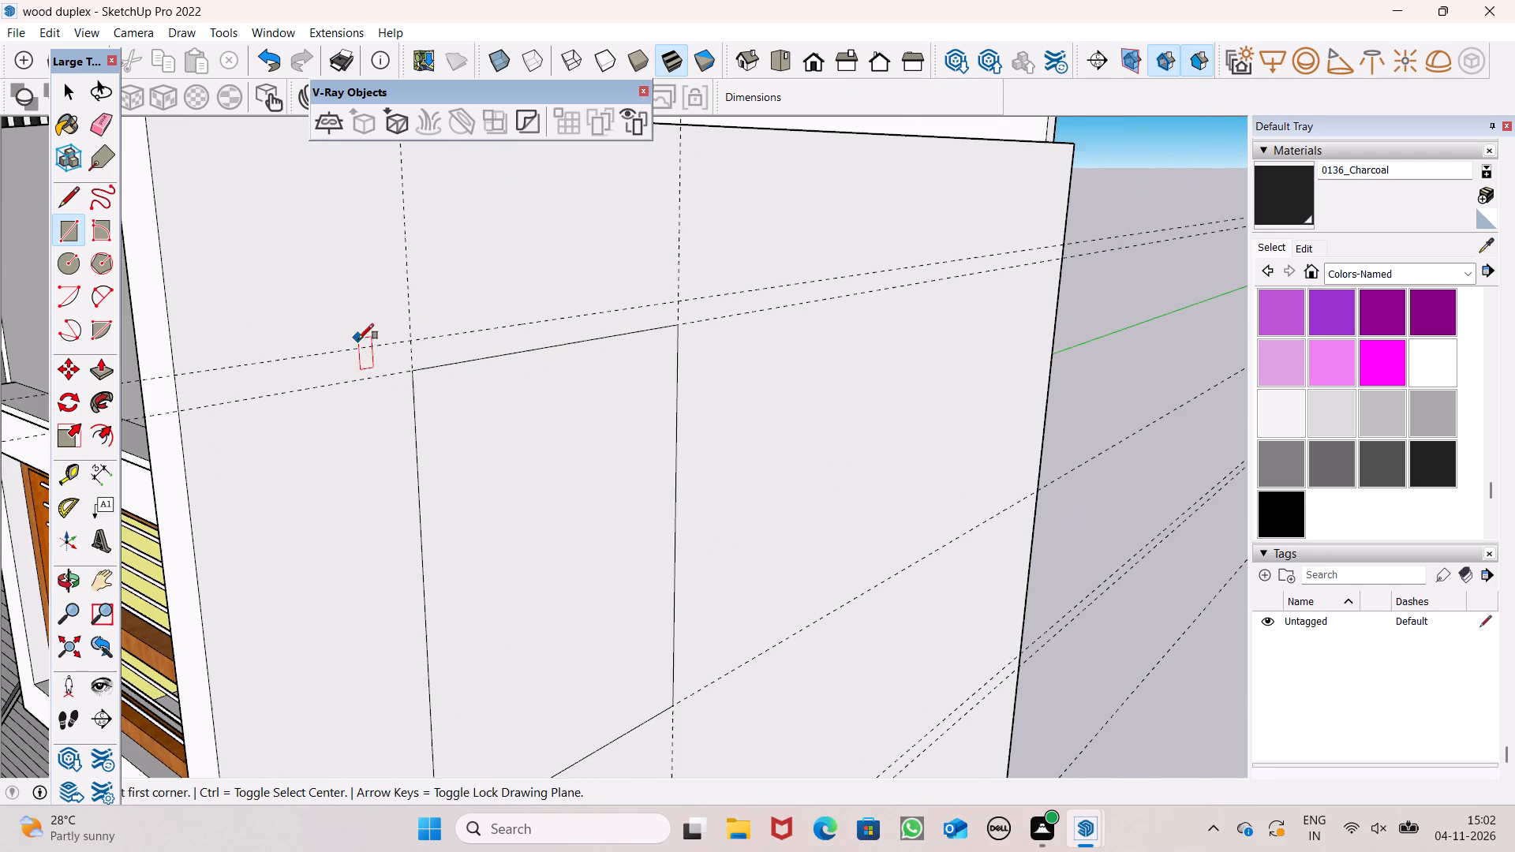
scroll(701, 313, "up", 4)
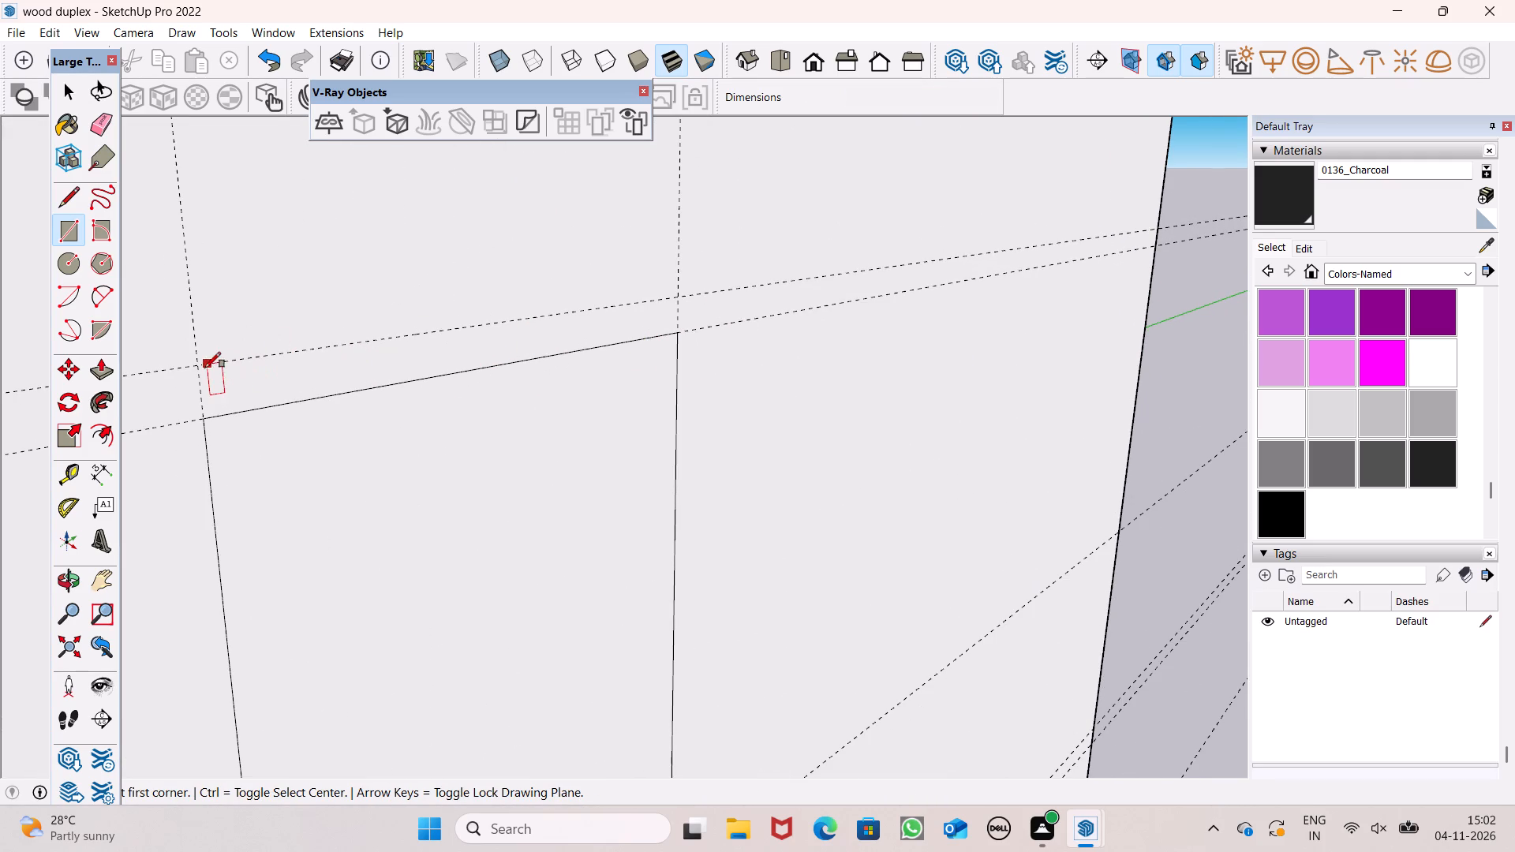
left_click(197, 366)
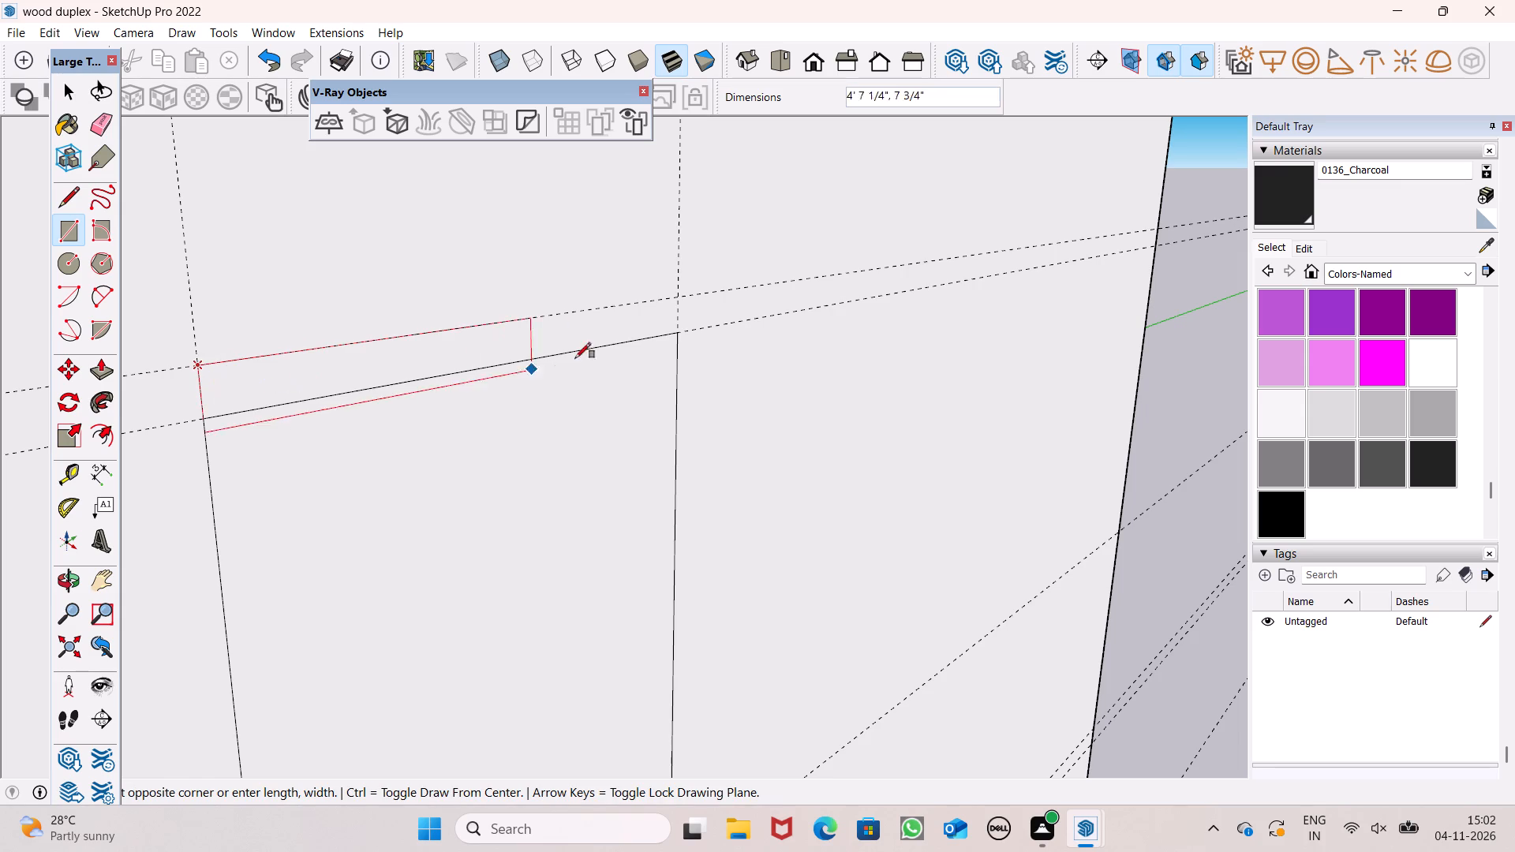
left_click(677, 334)
scroll(686, 332, "down", 7)
key("space")
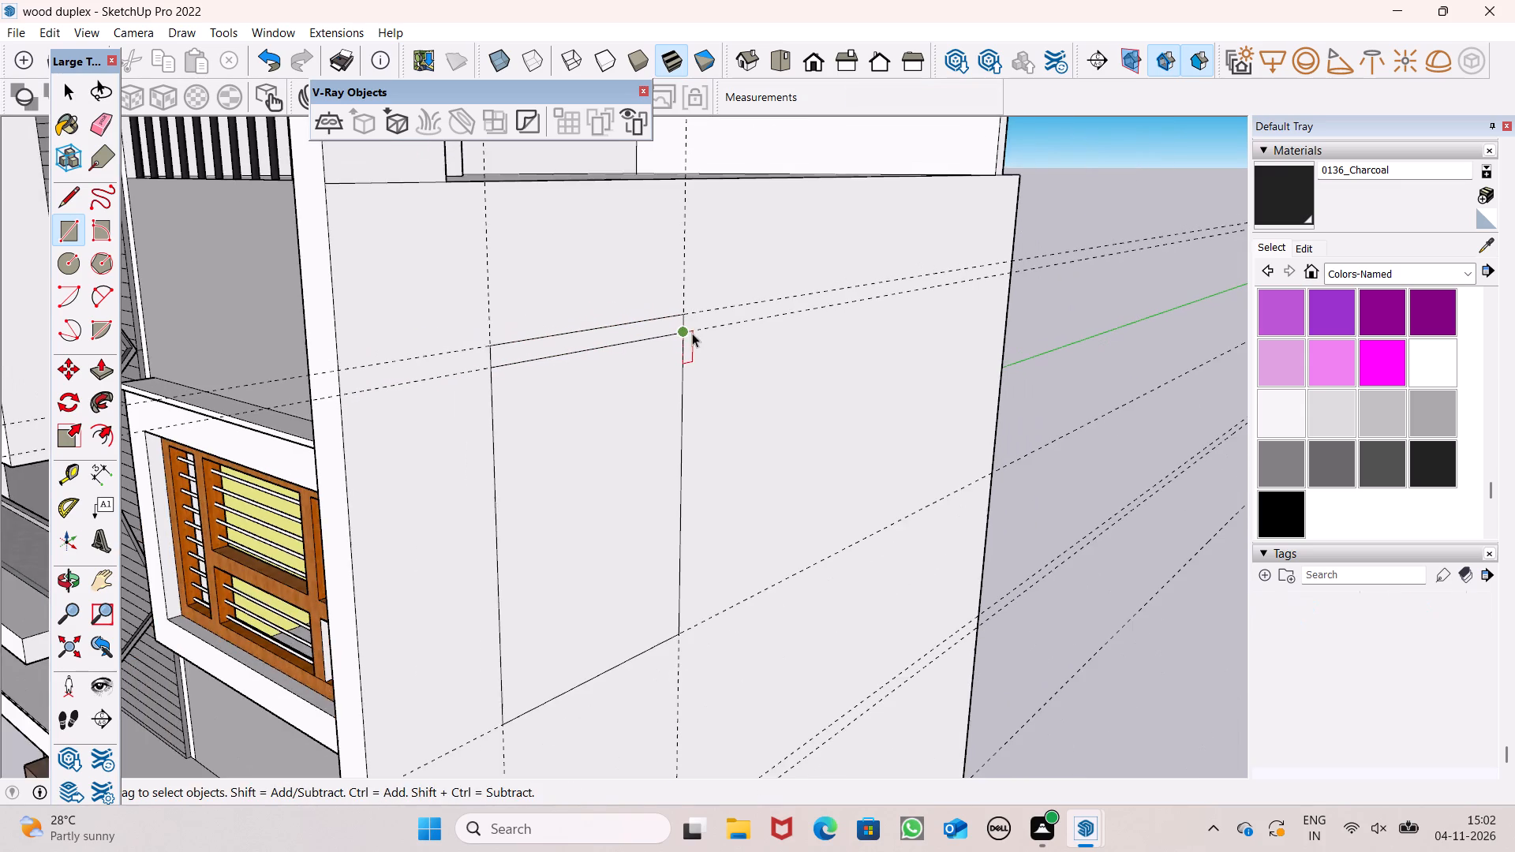
Erase all the vertical and horizontal construction guides around the windows on the side wall.
type("e")
scroll(692, 333, "down", 4)
left_click_drag(692, 261, 685, 278)
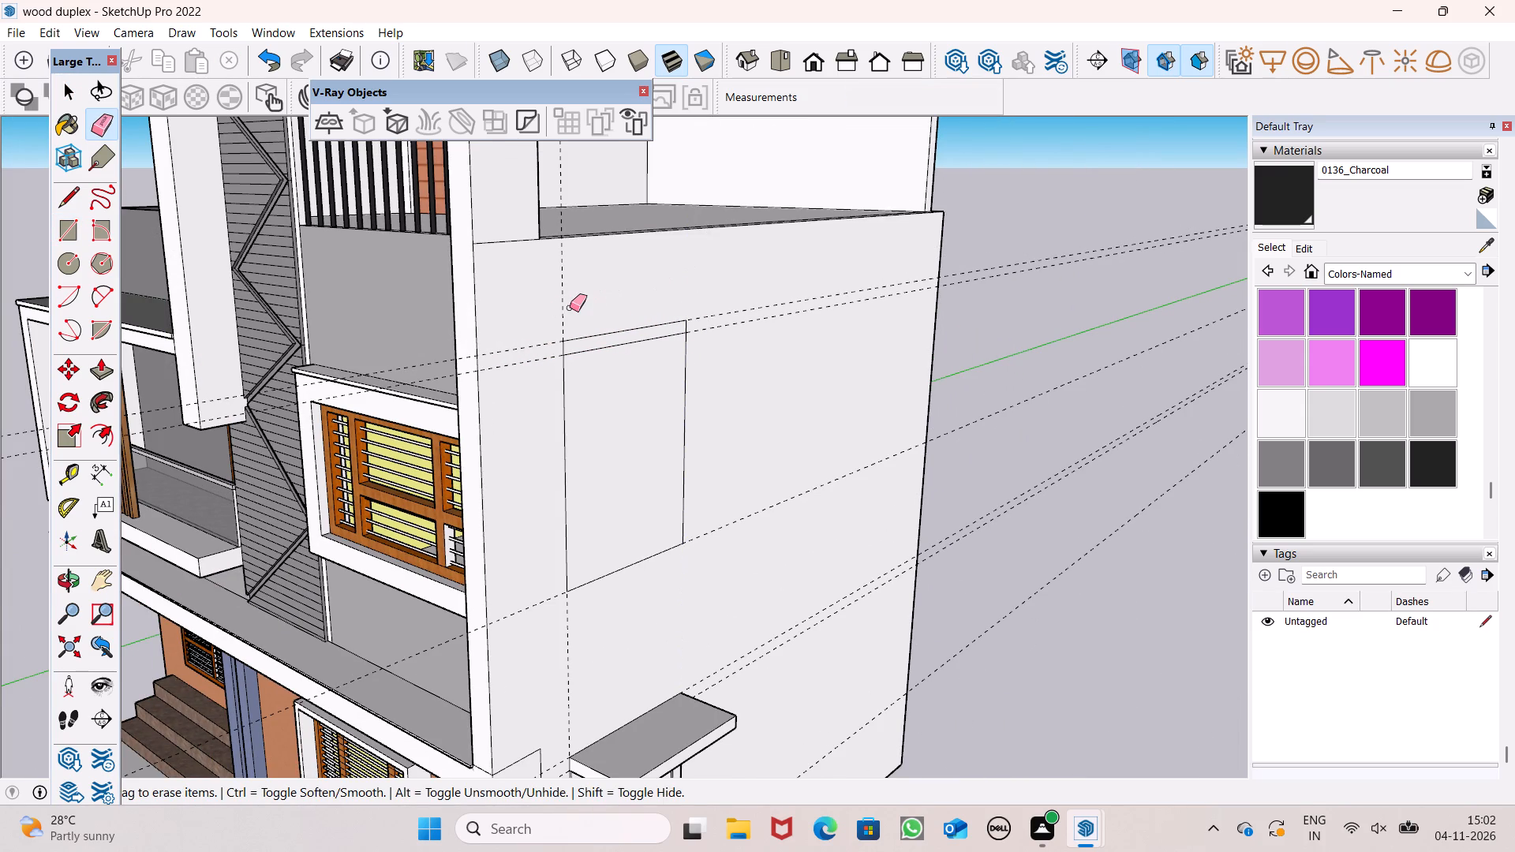
left_click_drag(570, 308, 561, 319)
left_click_drag(529, 329, 526, 364)
left_click_drag(749, 465, 747, 484)
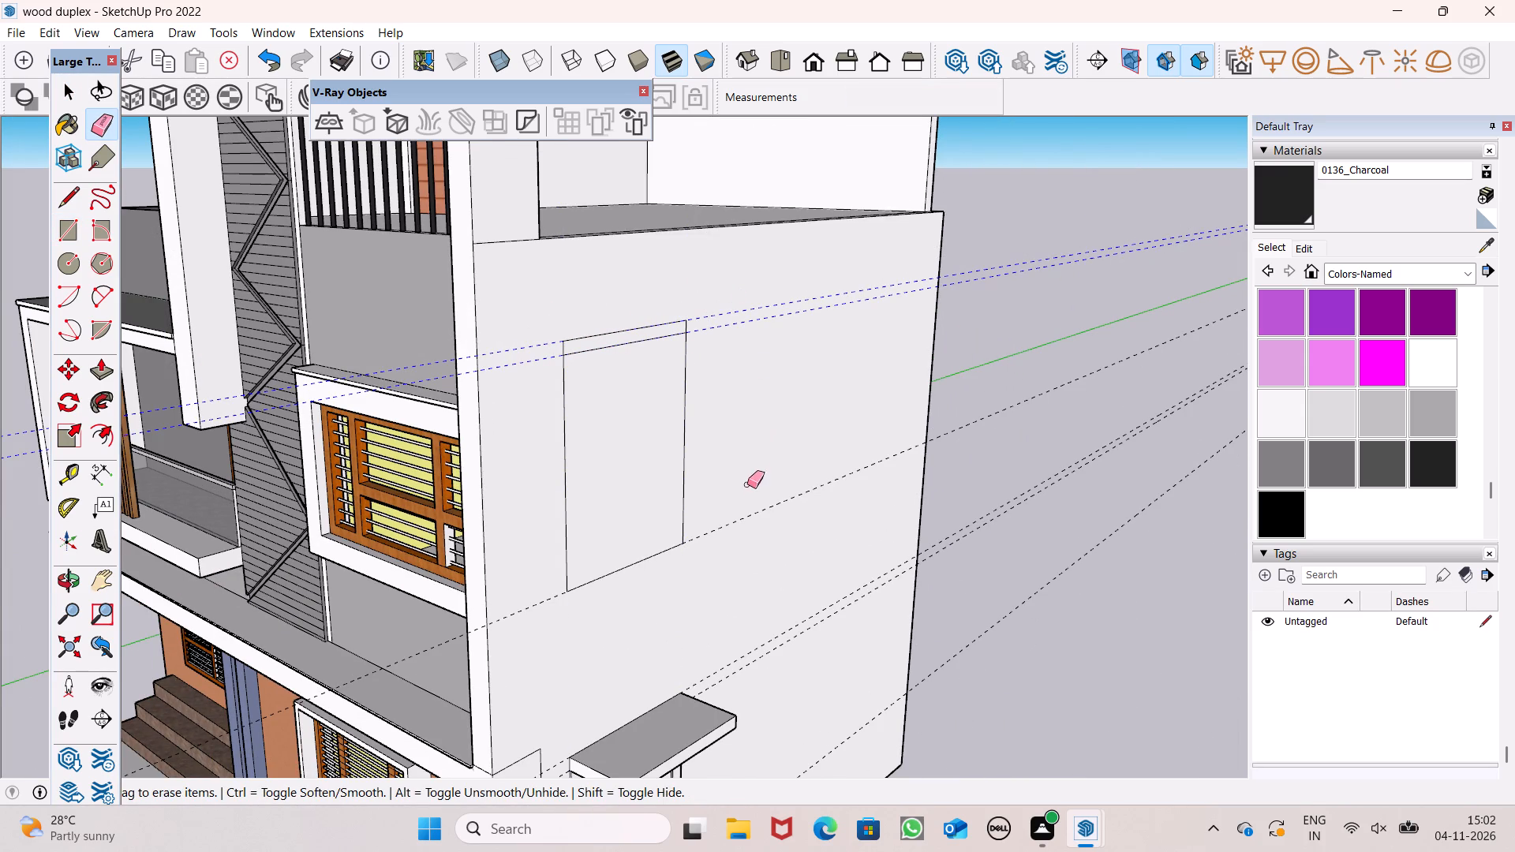
left_click_drag(747, 484, 735, 530)
left_click_drag(751, 559, 783, 649)
scroll(705, 430, "down", 5)
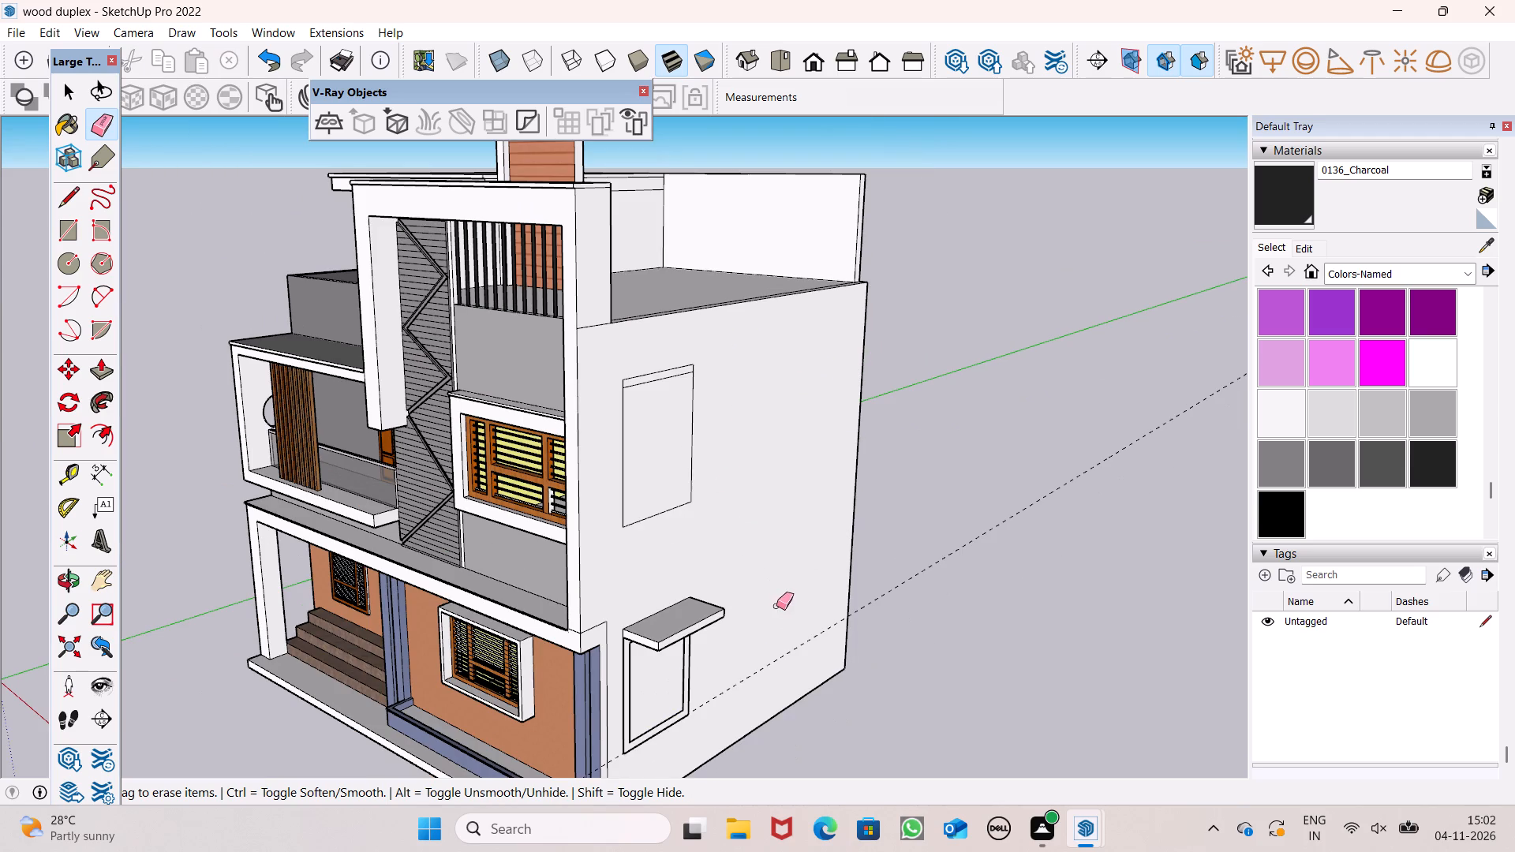
left_click_drag(783, 619, 787, 662)
key("space")
Push/Pull the narrow strip above the upper window outward to match the projection of the ground-floor sunshade.
key("o")
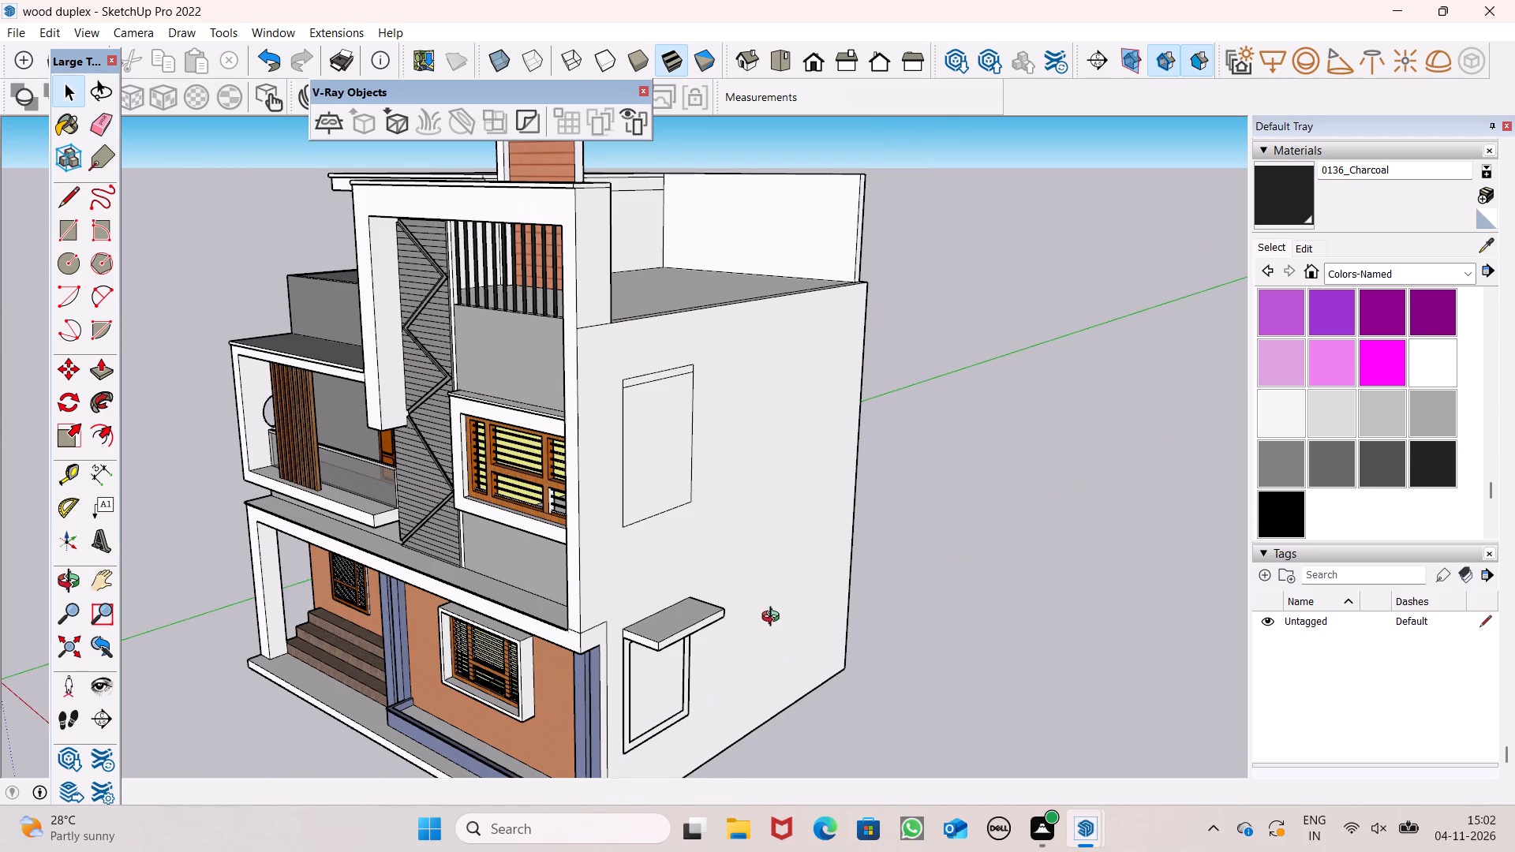
left_click_drag(686, 562, 675, 610, "shift")
scroll(634, 528, "up", 3)
left_click_drag(663, 499, 659, 525, "shift")
left_click_drag(659, 527, 767, 522)
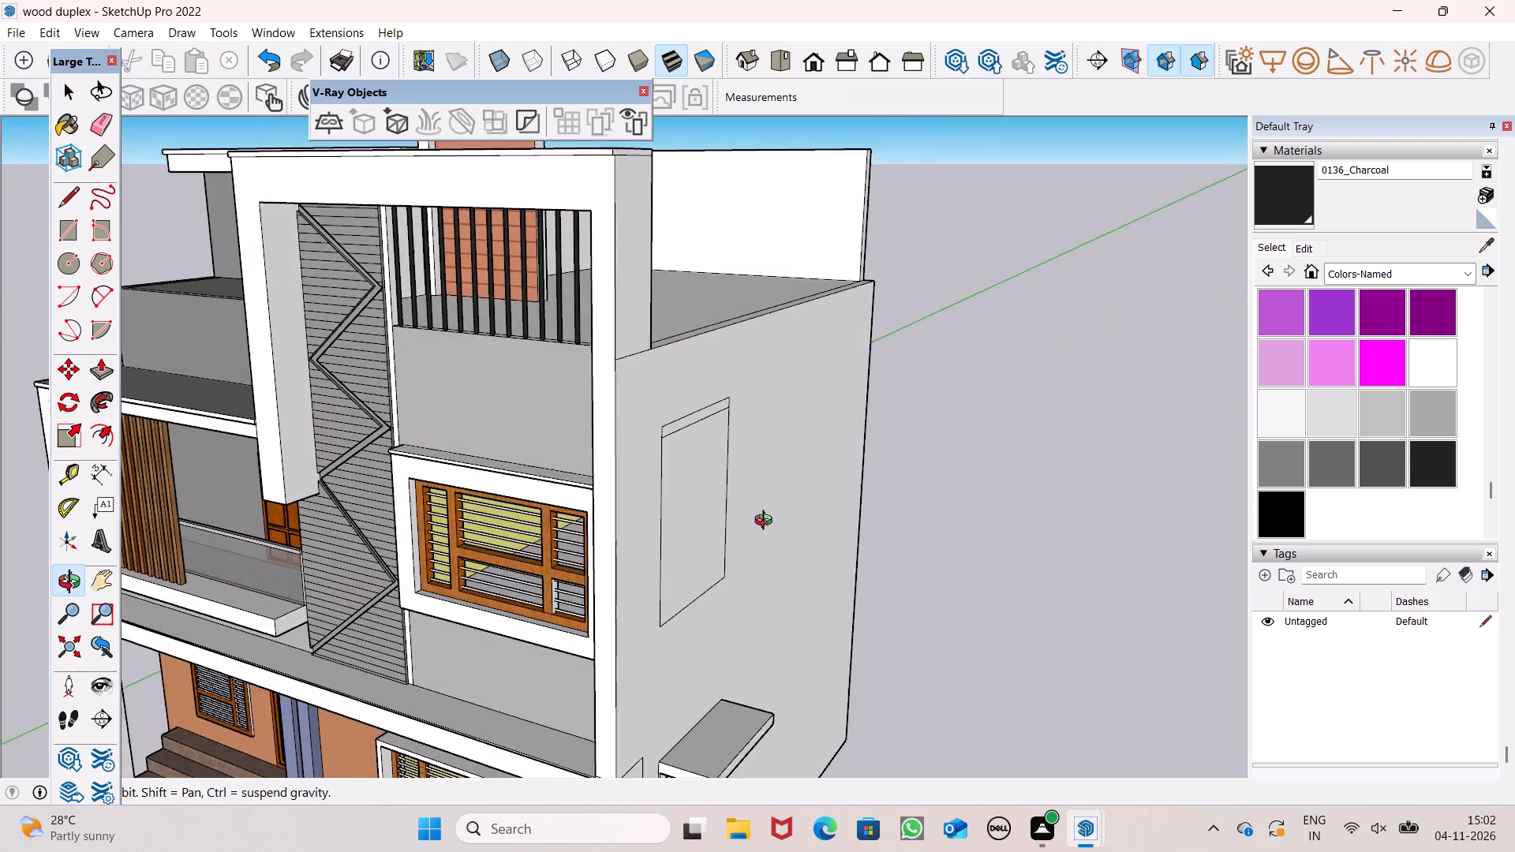
left_click_drag(767, 522, 775, 516)
scroll(739, 499, "up", 3)
left_click_drag(709, 499, 654, 491, "shift")
left_click_drag(653, 491, 653, 483)
key("p")
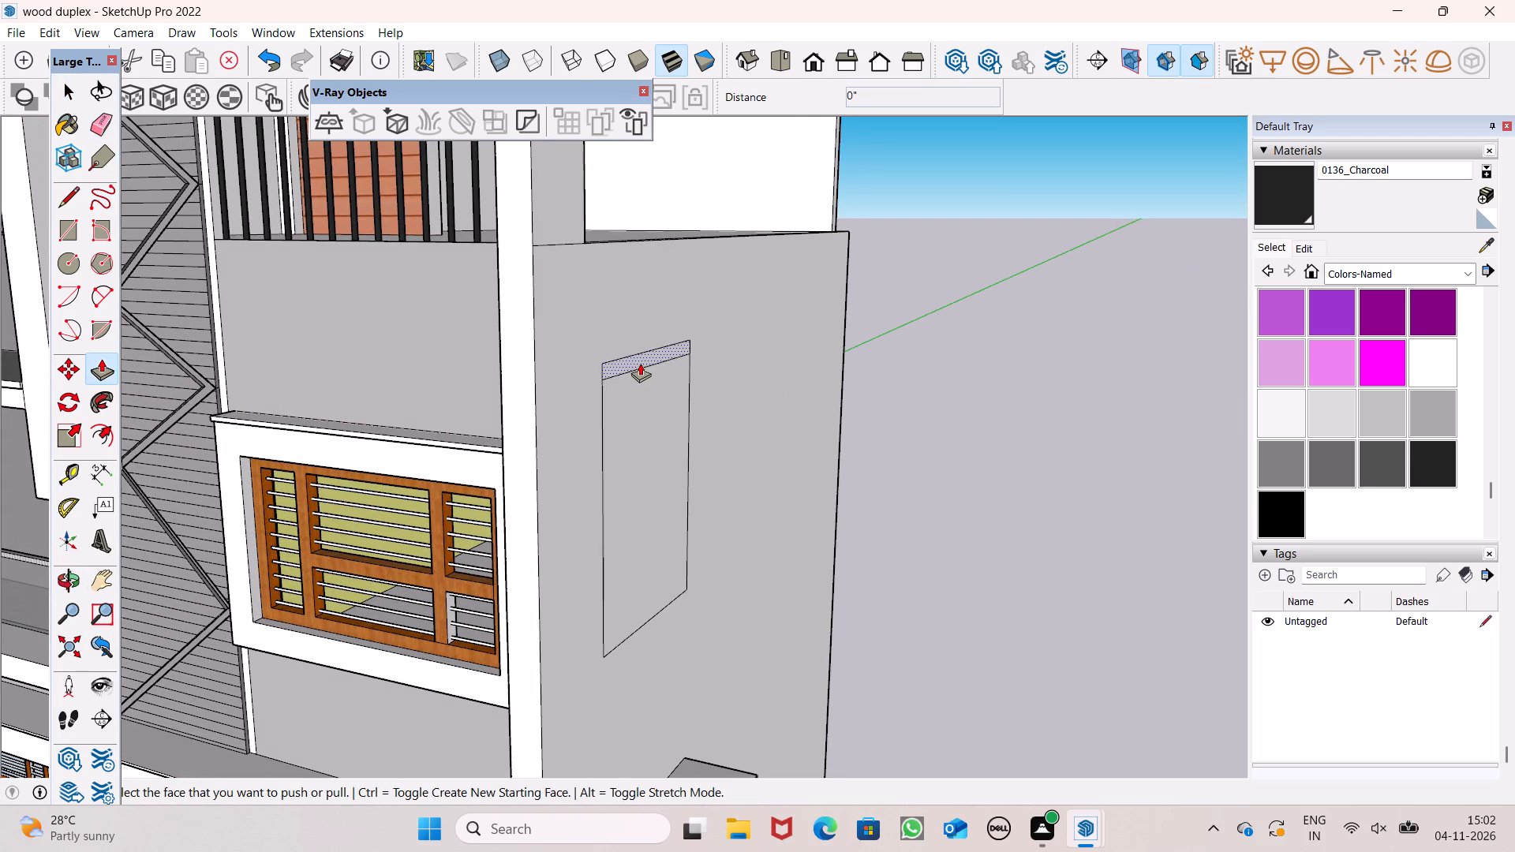
left_click(639, 363)
scroll(682, 377, "down", 4)
scroll(682, 377, "up", 1)
scroll(682, 377, "down", 5)
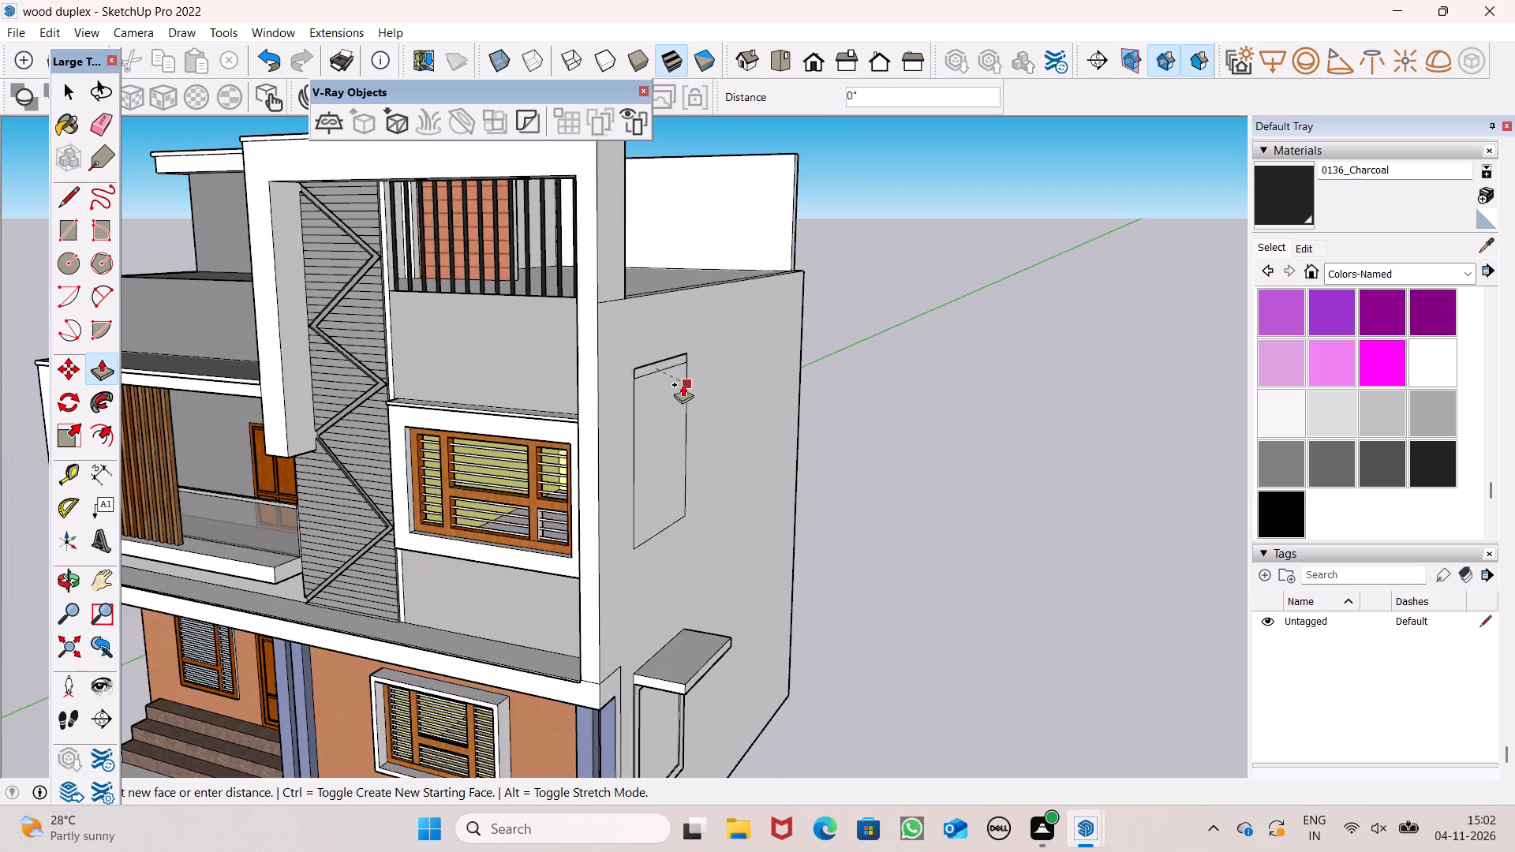
scroll(683, 384, "down", 2)
scroll(685, 565, "up", 5)
left_click(685, 565)
key("space")
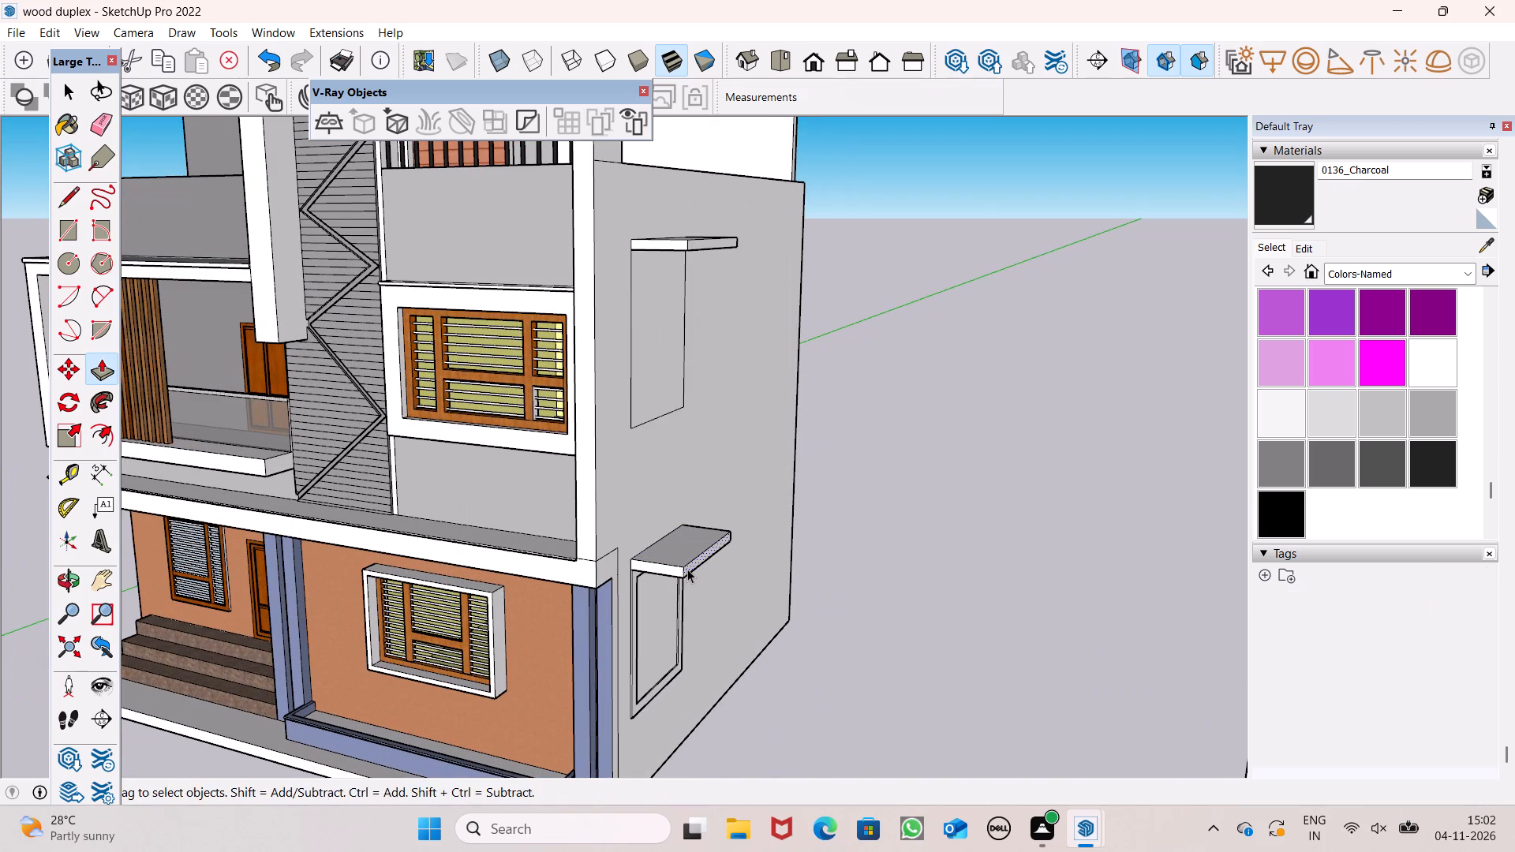
Offset the upper side window outline inward by 7" to form the frame border.
key("o")
left_click_drag(683, 552, 686, 570, "shift")
left_click_drag(686, 570, 686, 527)
scroll(647, 399, "up", 5)
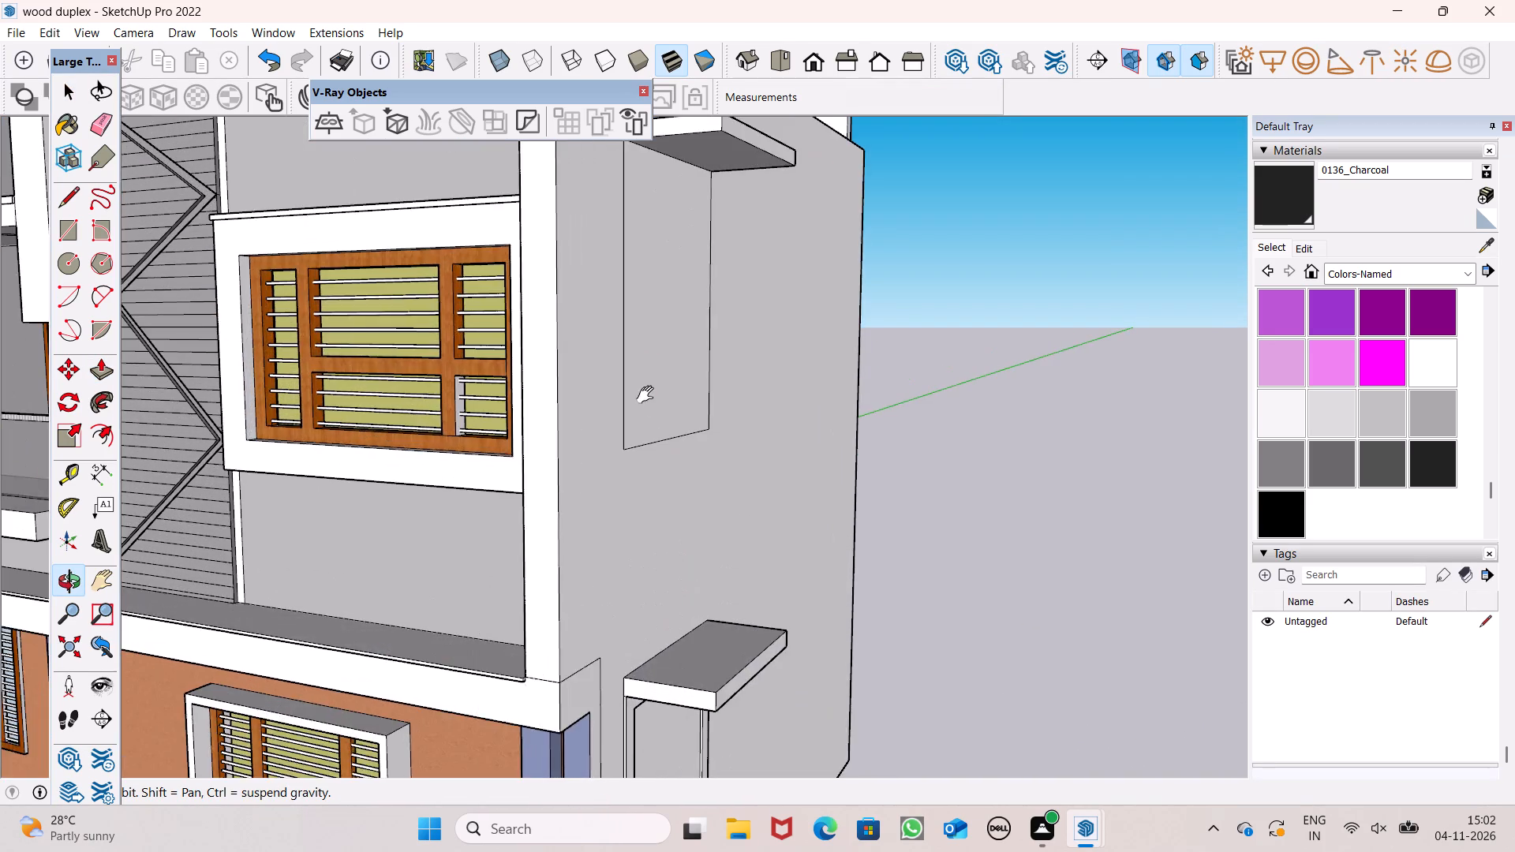
left_click_drag(649, 395, 656, 413, "shift")
left_click_drag(668, 430, 441, 457)
left_click_drag(452, 453, 502, 435, "shift")
left_click_drag(526, 443, 478, 365)
left_click_drag(496, 403, 514, 413, "shift")
left_click_drag(518, 431, 412, 484)
left_click_drag(439, 430, 503, 465, "shift")
left_click_drag(503, 465, 487, 466)
key("o")
key("f")
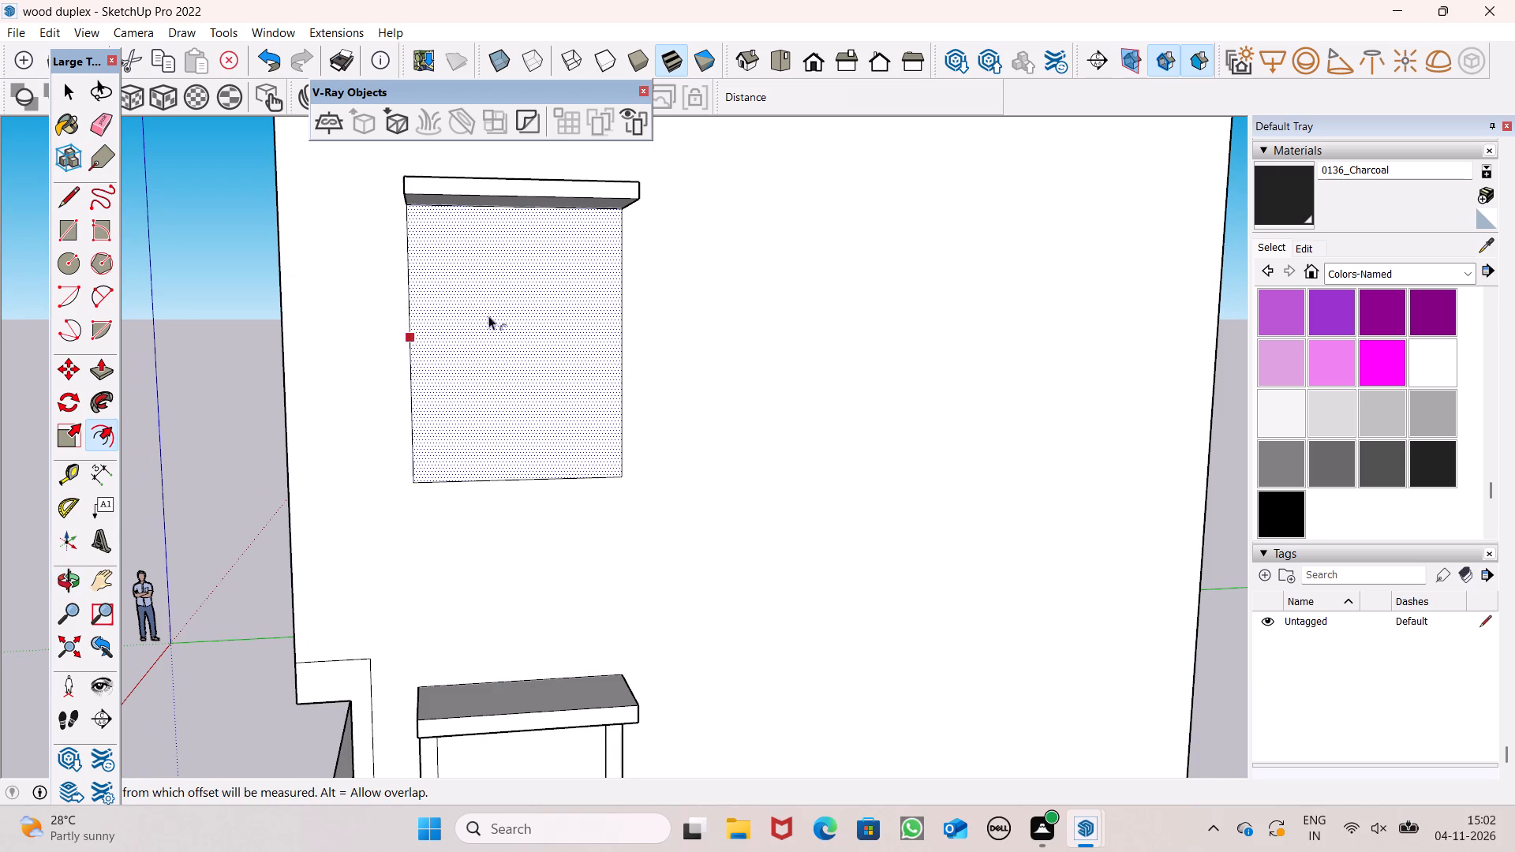
left_click(490, 238)
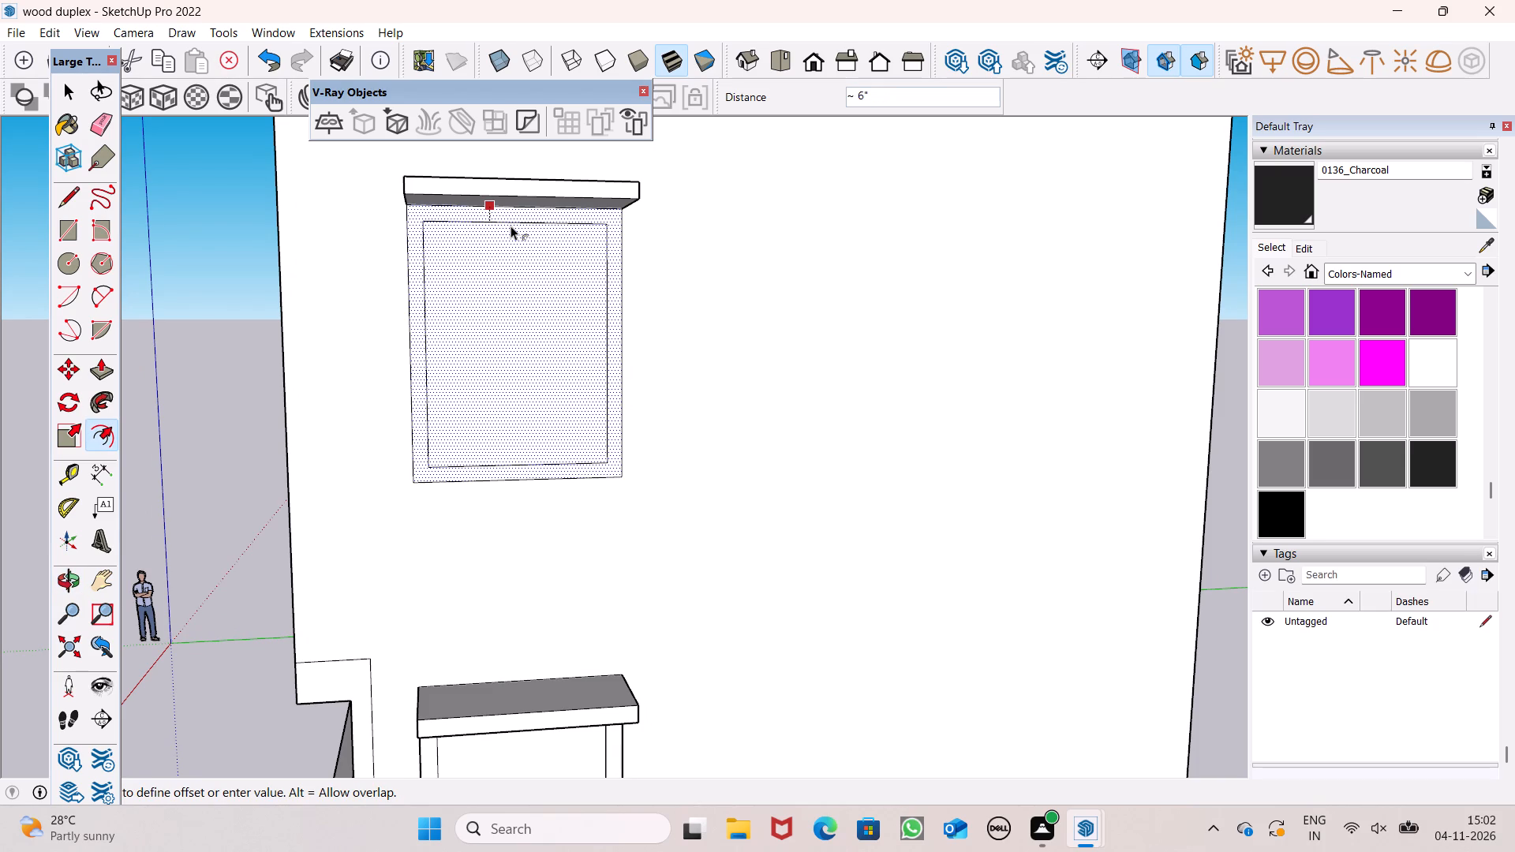
type("7\"")
key("Return")
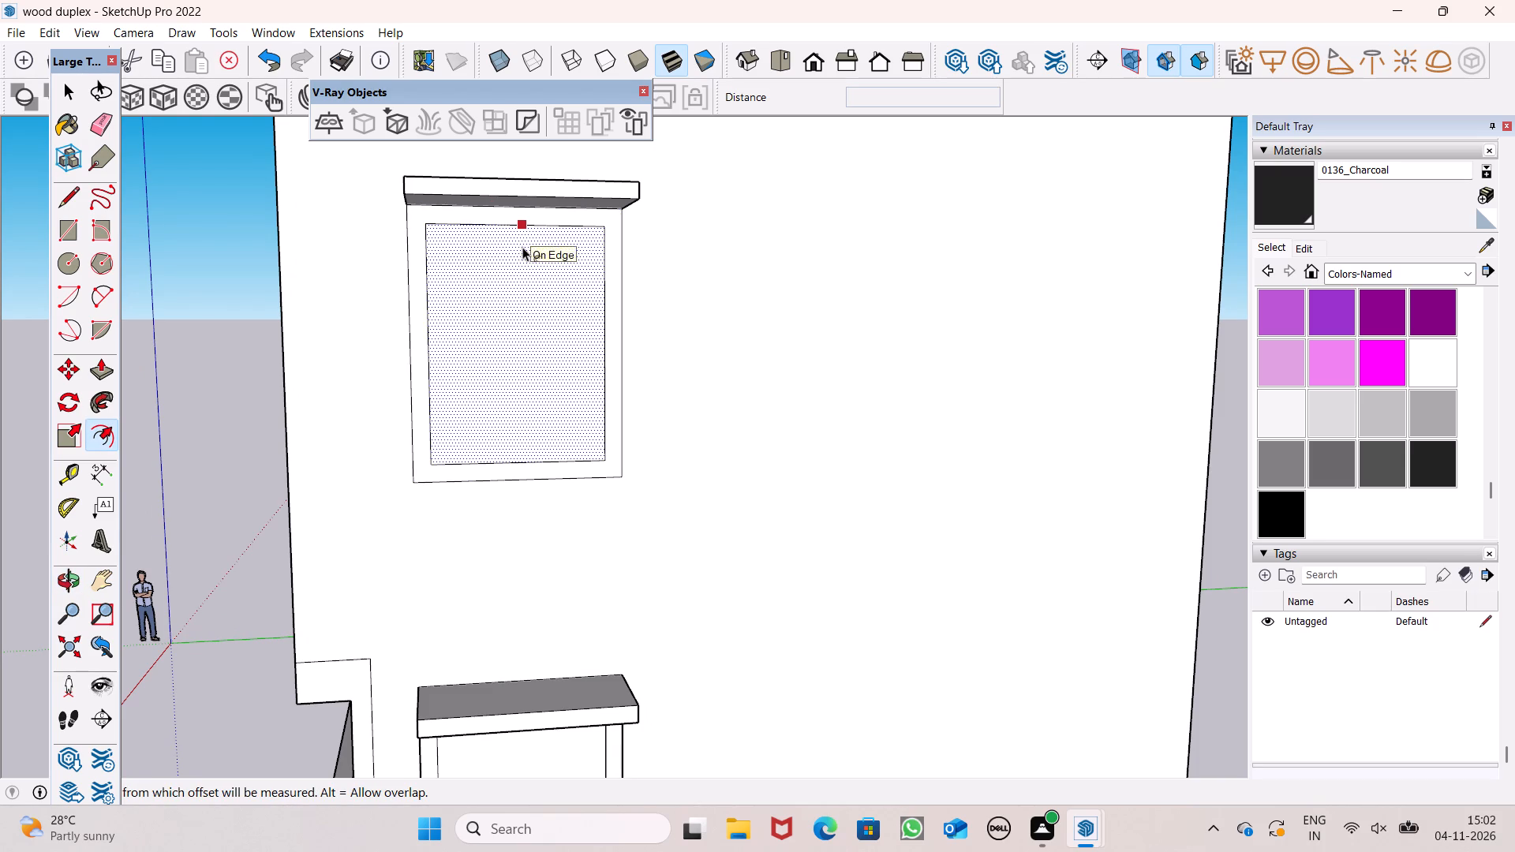
Push/Pull the upper side window's frame border by 1".
key("p")
key("space")
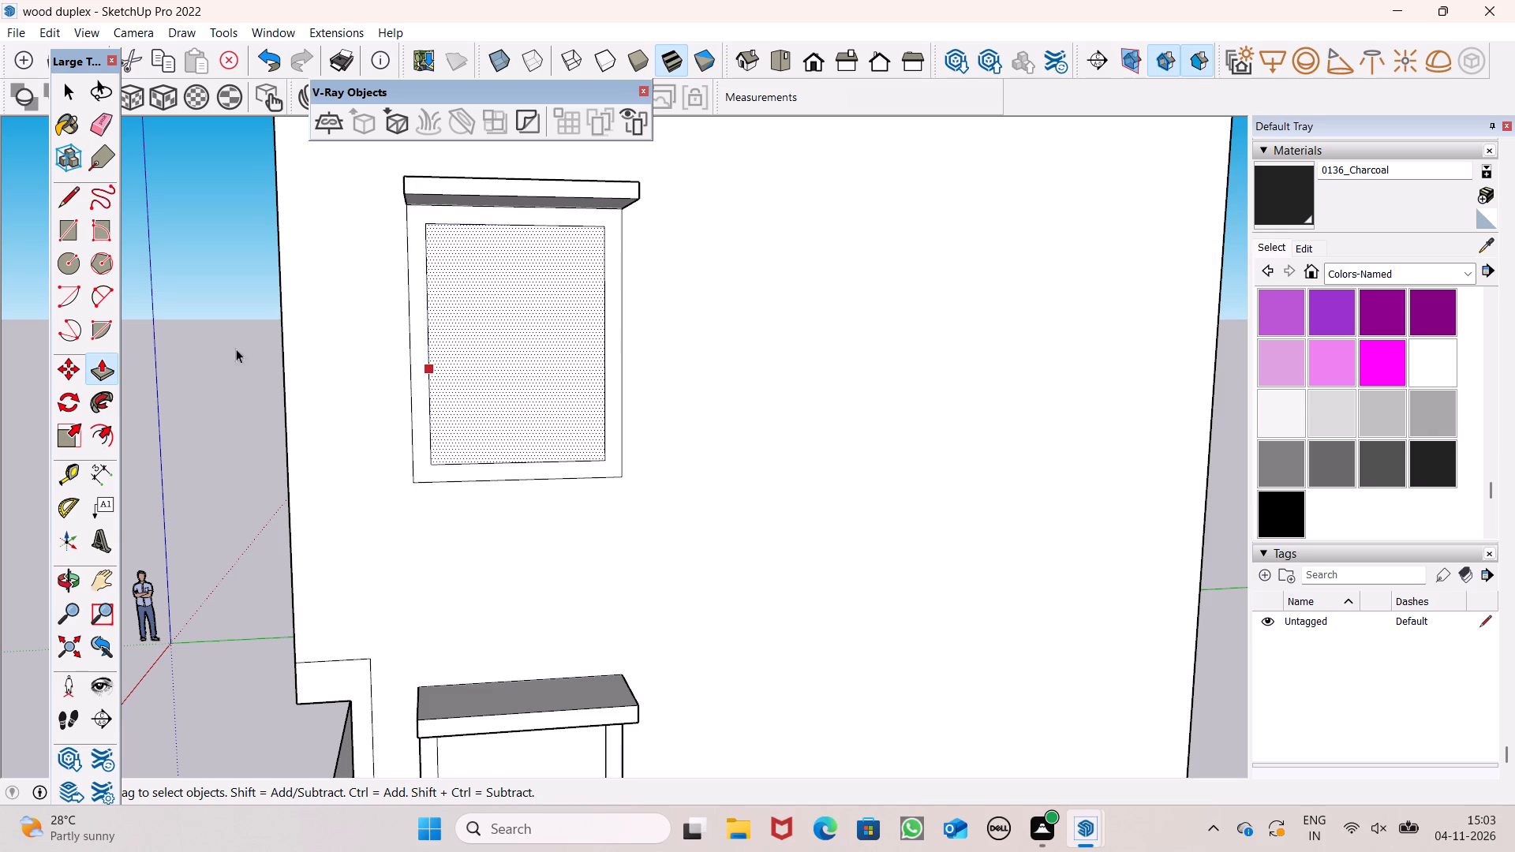
left_click(211, 349)
scroll(372, 314, "up", 4)
key("p")
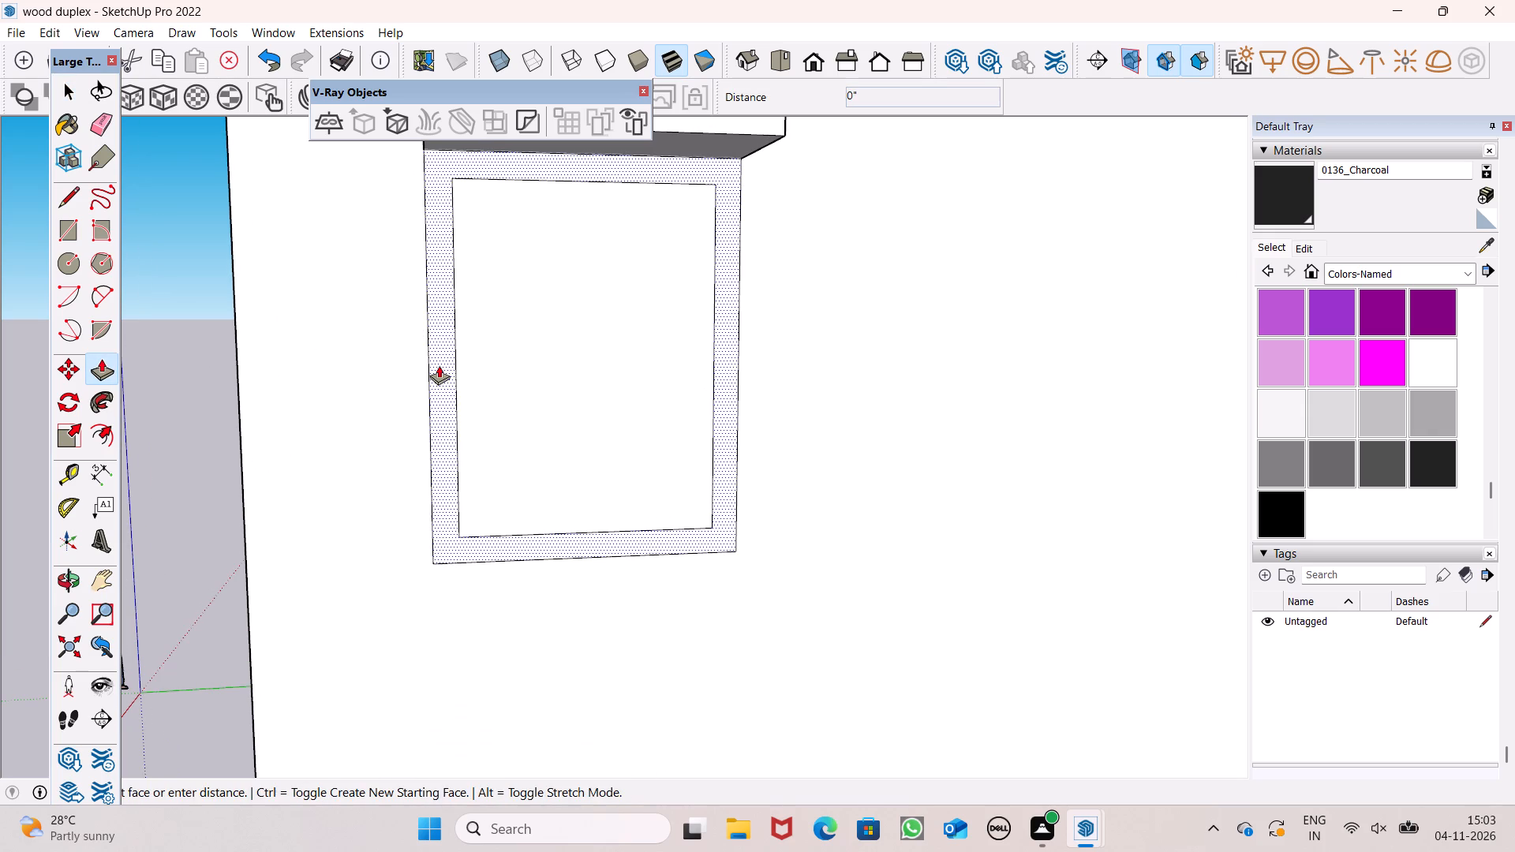
left_click(439, 365)
type("1\"")
key("Return")
Draw a circle of about 6" radius on the underside of the upper side sunshade for a ceiling fixture.
key("o")
scroll(463, 373, "down", 7)
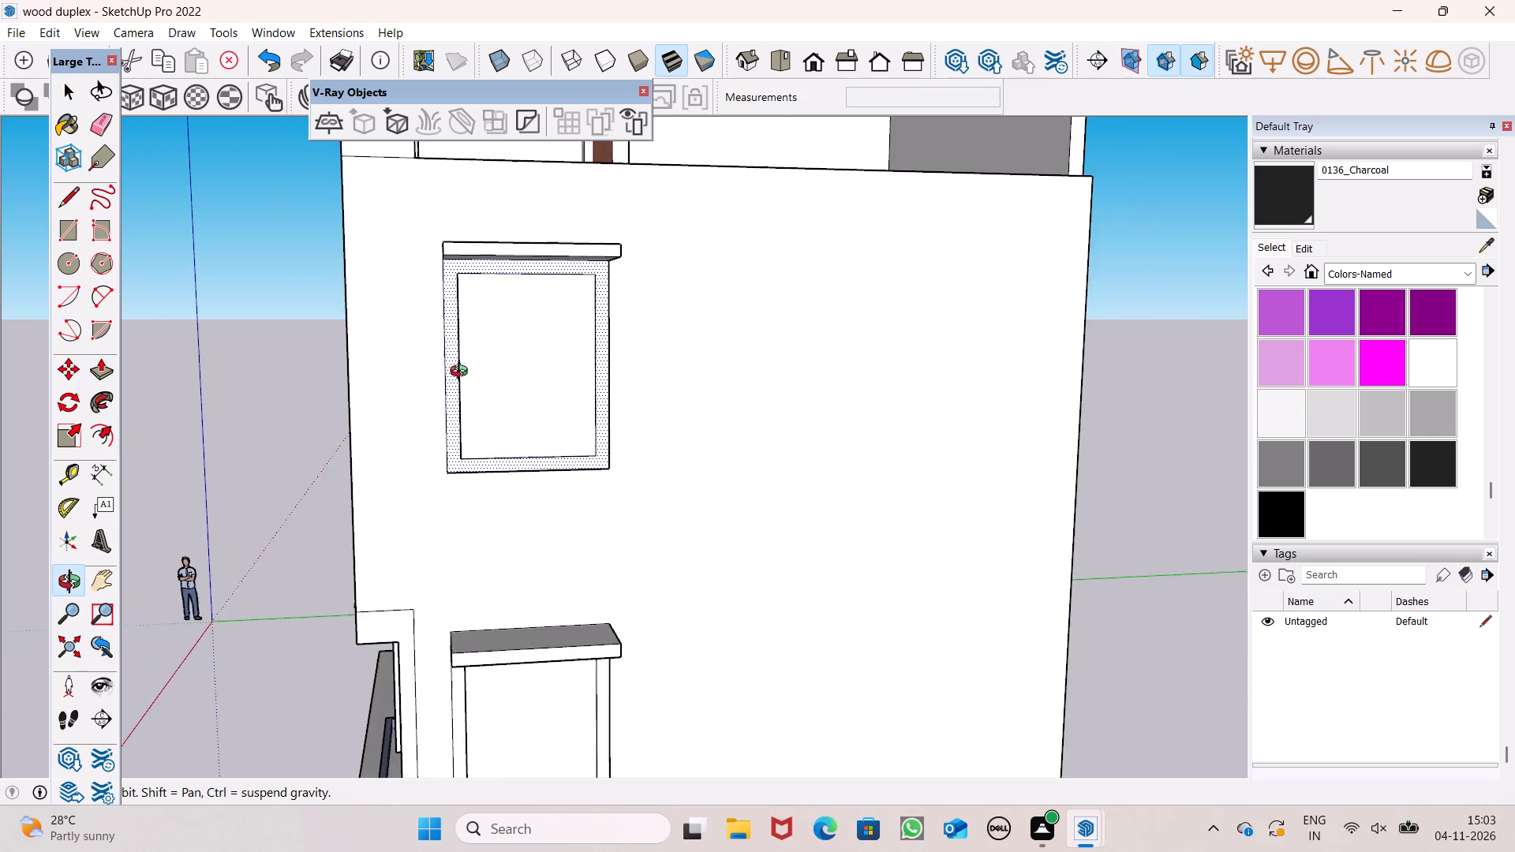
left_click_drag(417, 380, 859, 343)
scroll(870, 342, "down", 4)
left_click_drag(958, 420, 894, 417)
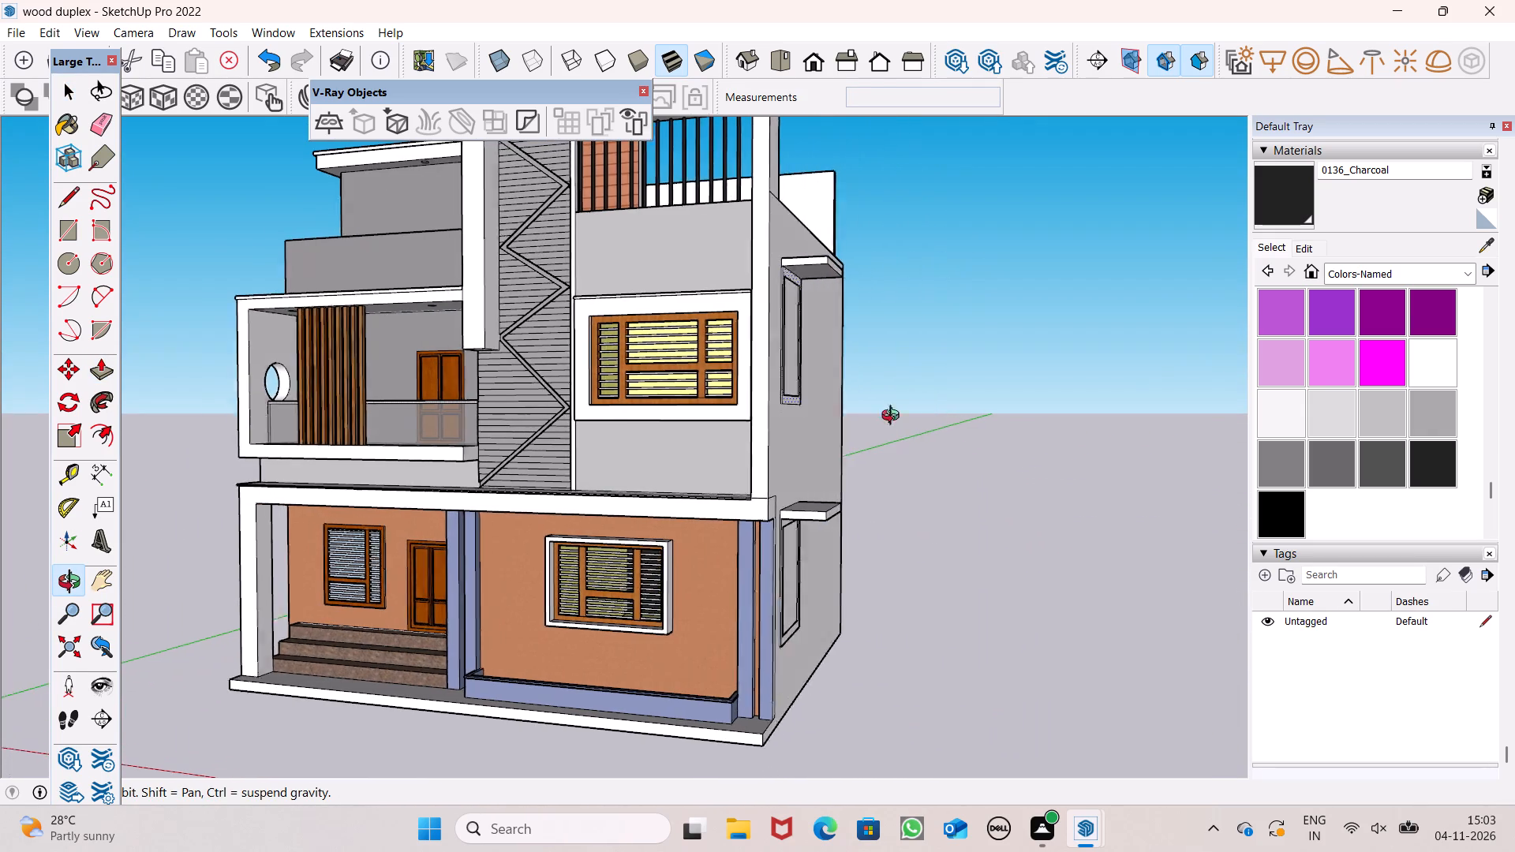
left_click_drag(894, 417, 911, 414)
scroll(911, 414, "down", 4)
left_click_drag(789, 488, 822, 488)
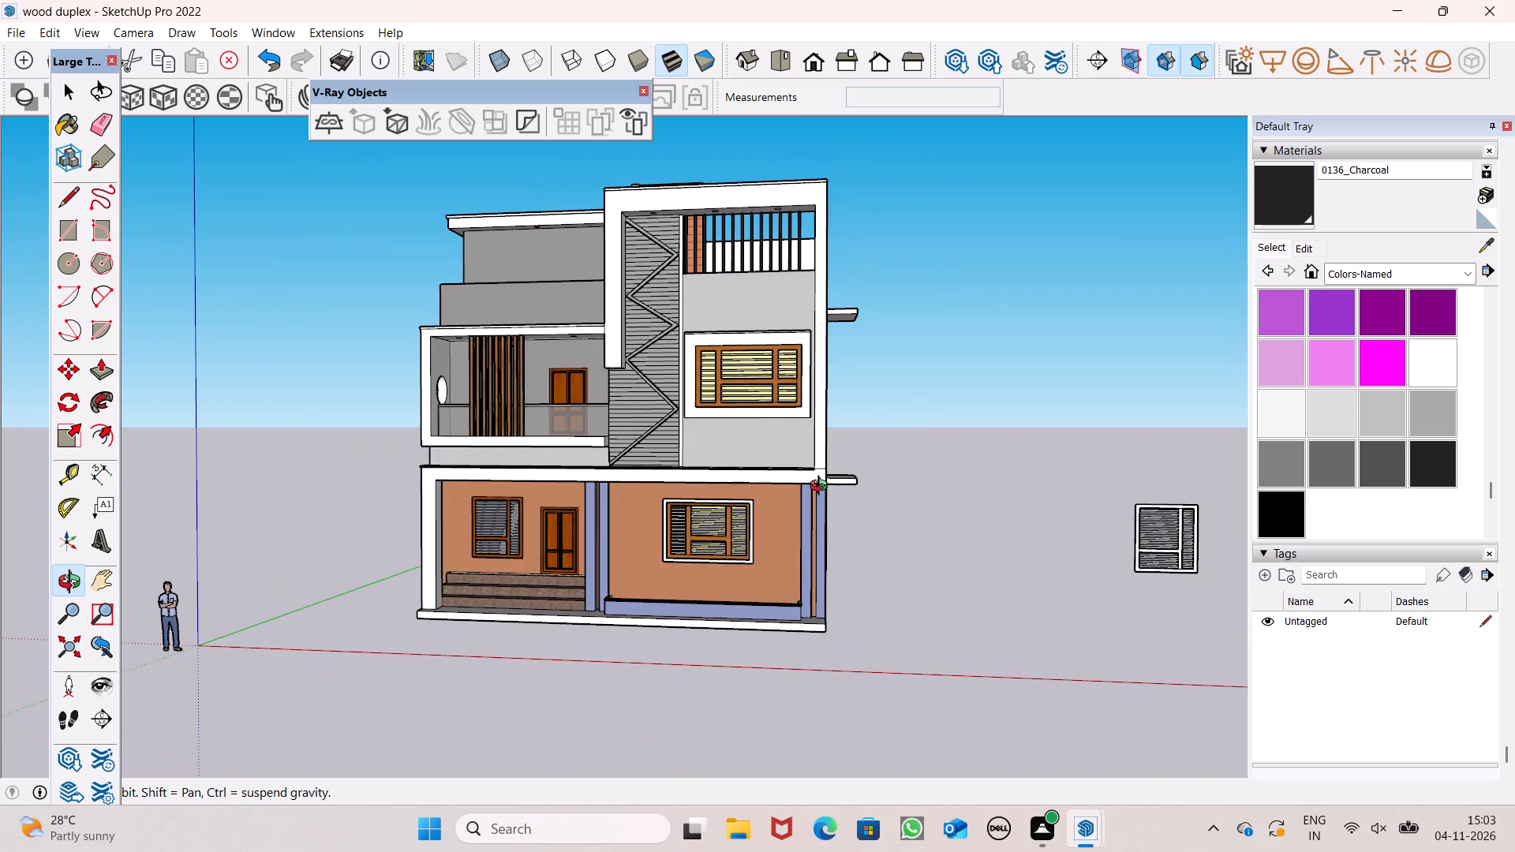
left_click_drag(783, 488, 772, 500, "shift")
left_click_drag(771, 501, 728, 509)
scroll(806, 470, "up", 3)
left_click_drag(795, 469, 728, 480, "shift")
scroll(811, 315, "up", 10)
left_click_drag(743, 316, 756, 364, "shift")
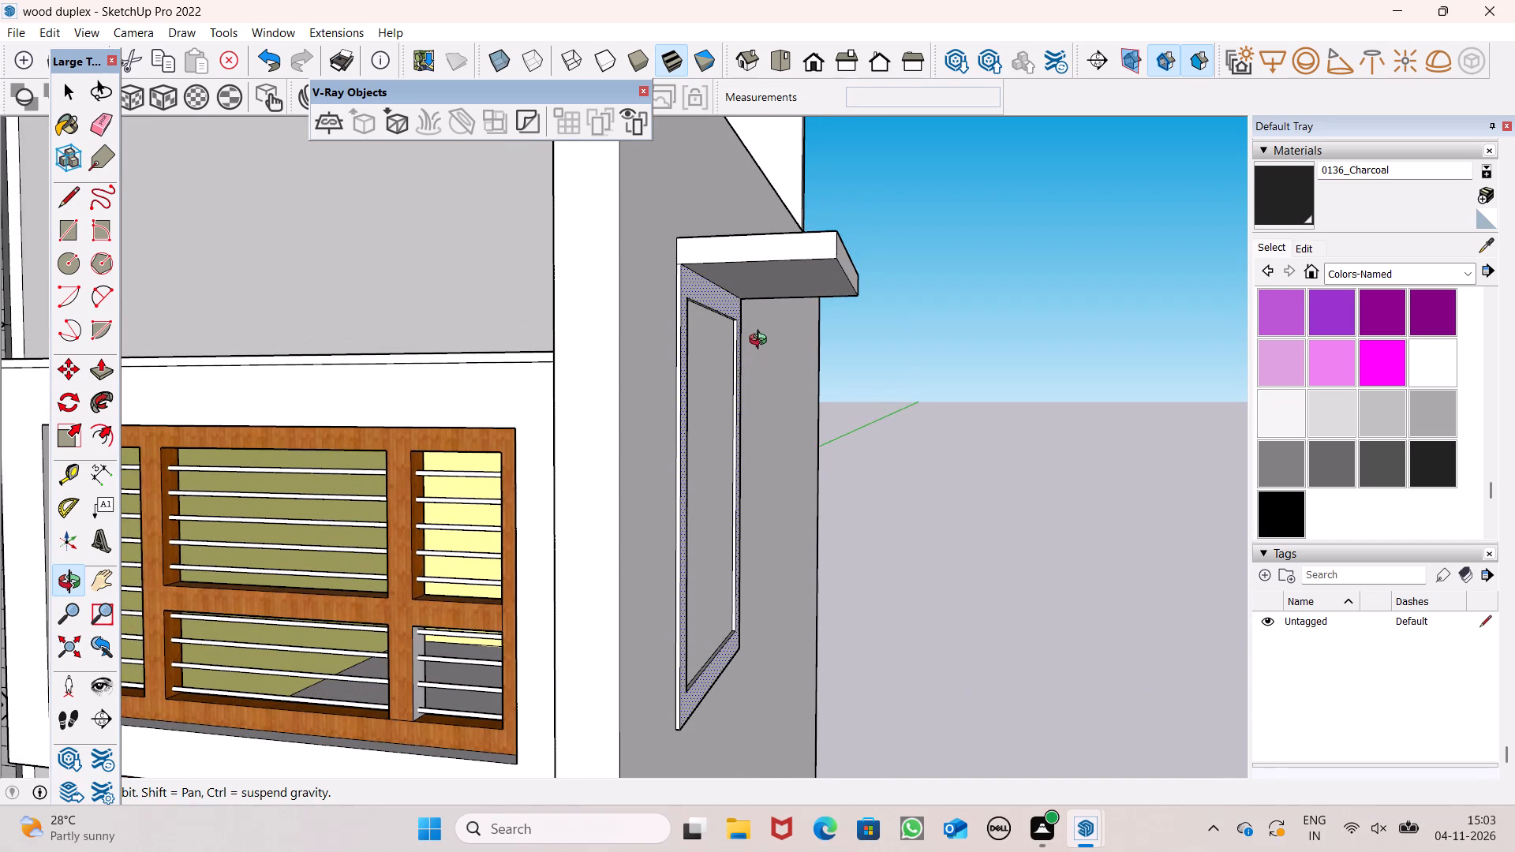
scroll(688, 274, "up", 3)
left_click_drag(688, 275, 760, 191)
left_click_drag(764, 230, 701, 332, "shift")
left_click_drag(701, 323, 712, 223)
scroll(704, 398, "up", 3)
left_click_drag(704, 416, 696, 368, "shift")
left_click(696, 368)
key("c")
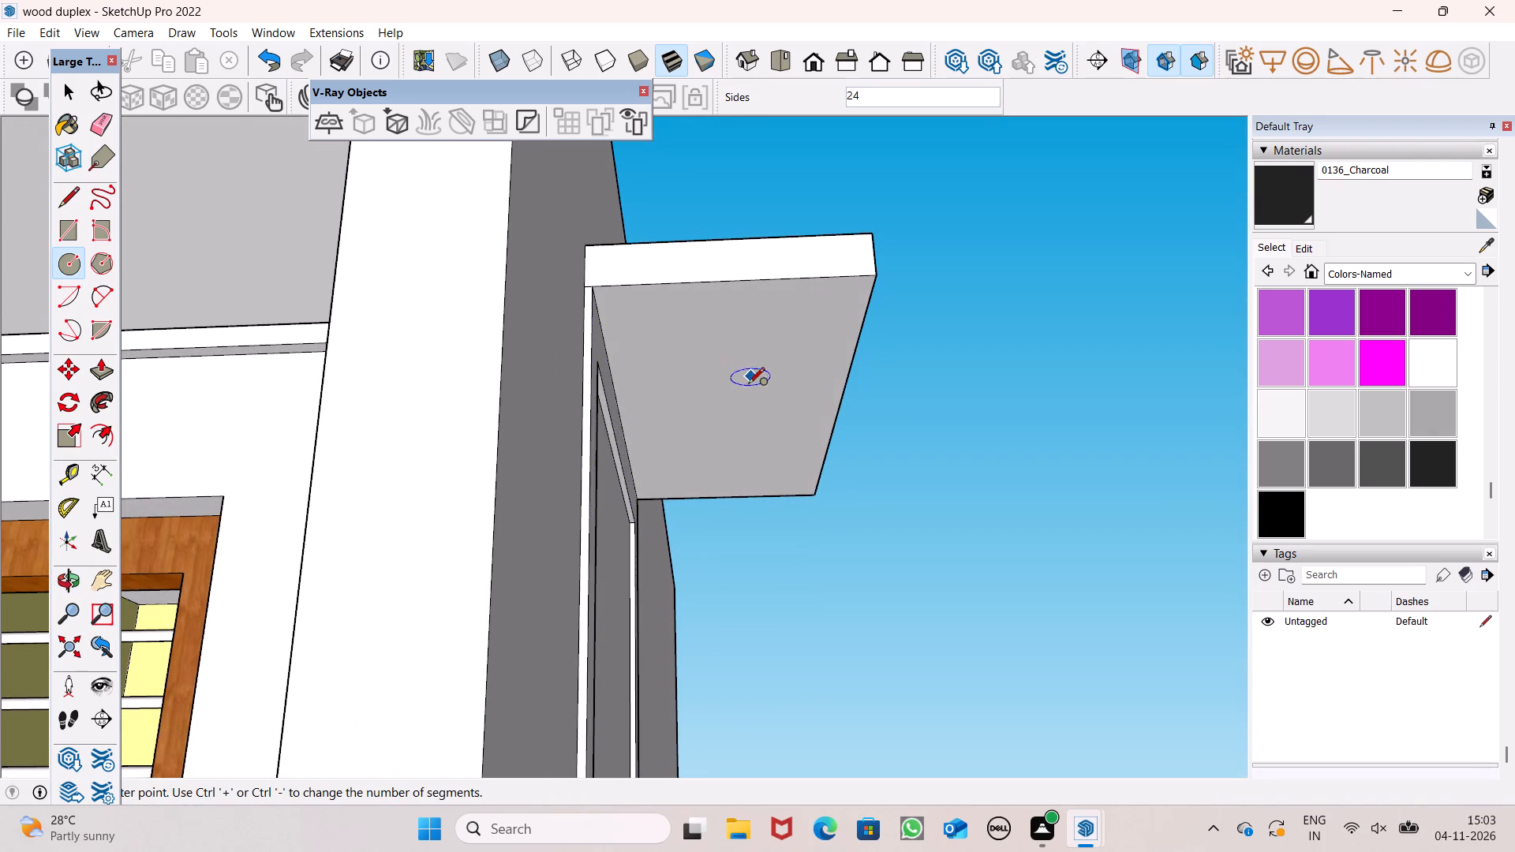
left_click(728, 400)
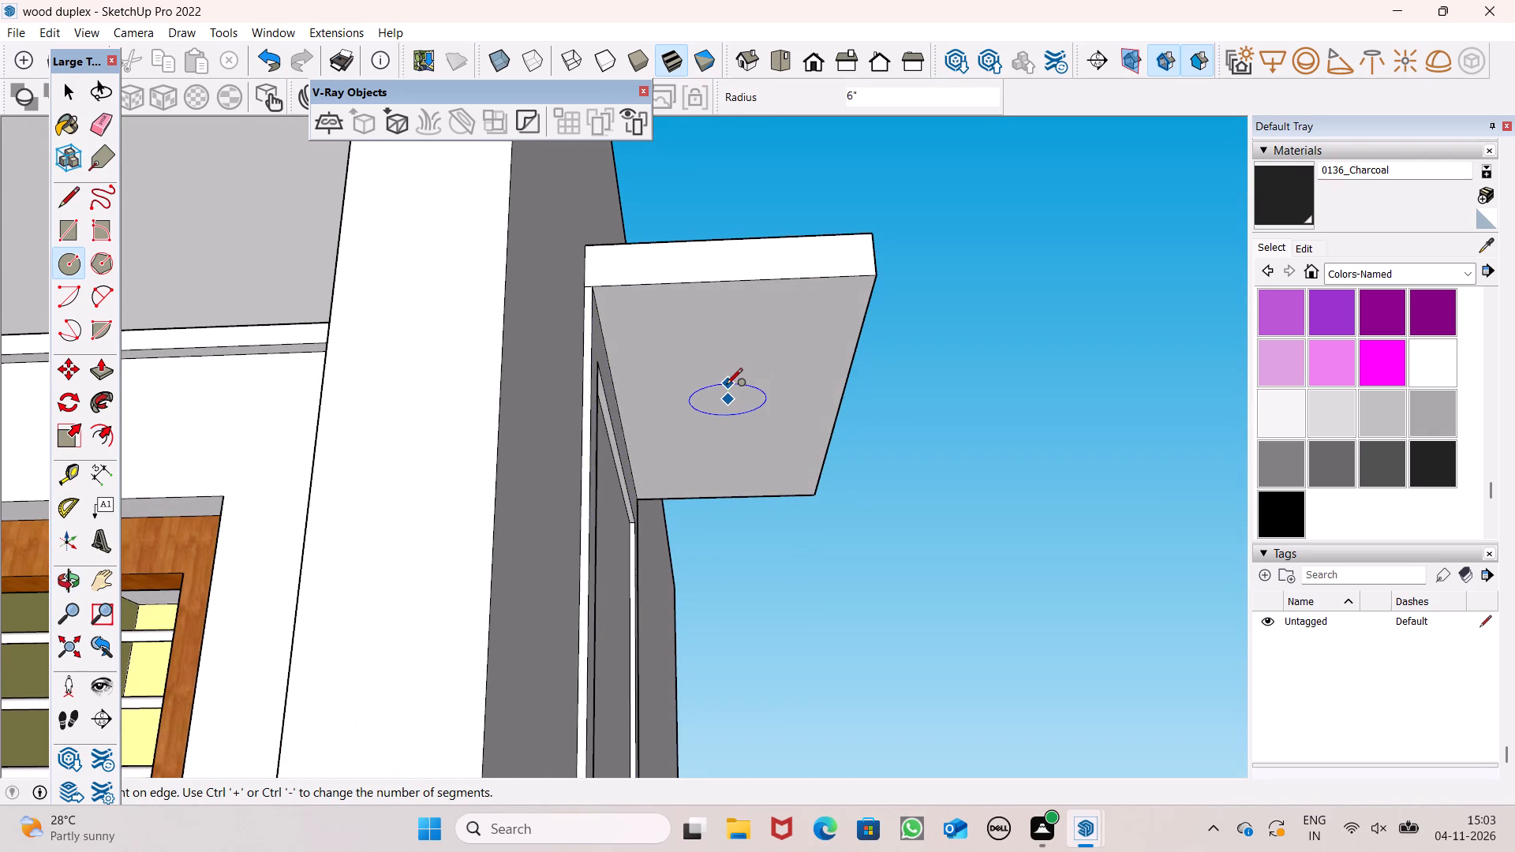
left_click(726, 382)
key("space")
Examine the upper side sunshade's underside and the surrounding front facade from several angles.
type("o")
scroll(754, 329, "up", 1)
scroll(754, 329, "down", 5)
left_click_drag(783, 319, 772, 376)
scroll(770, 323, "down", 12)
left_click_drag(765, 351, 728, 312)
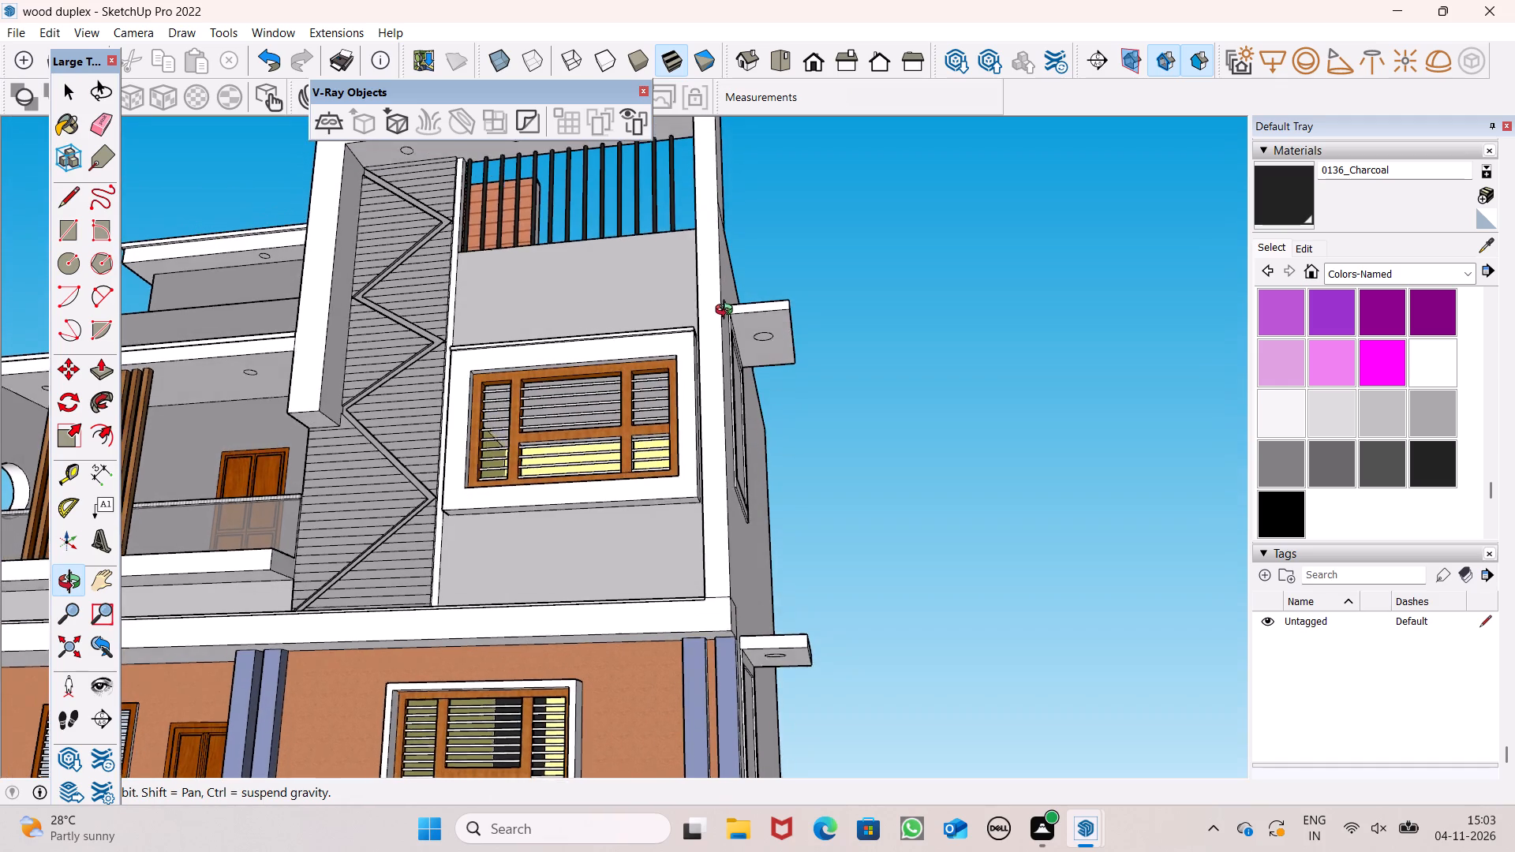
left_click_drag(728, 312, 728, 311)
left_click_drag(744, 328, 752, 334)
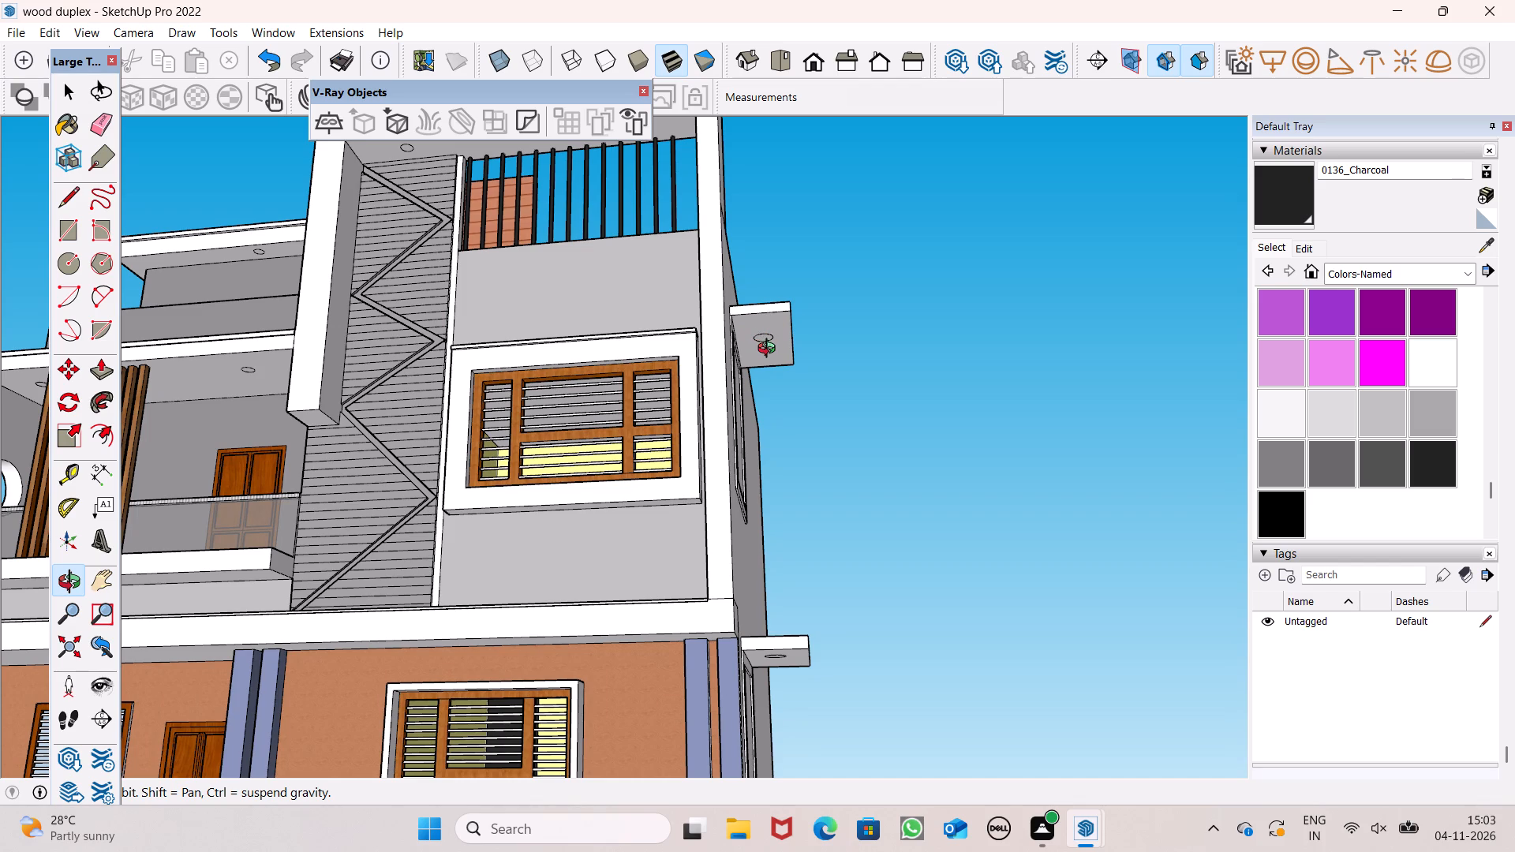
scroll(770, 349, "down", 2)
scroll(770, 349, "up", 6)
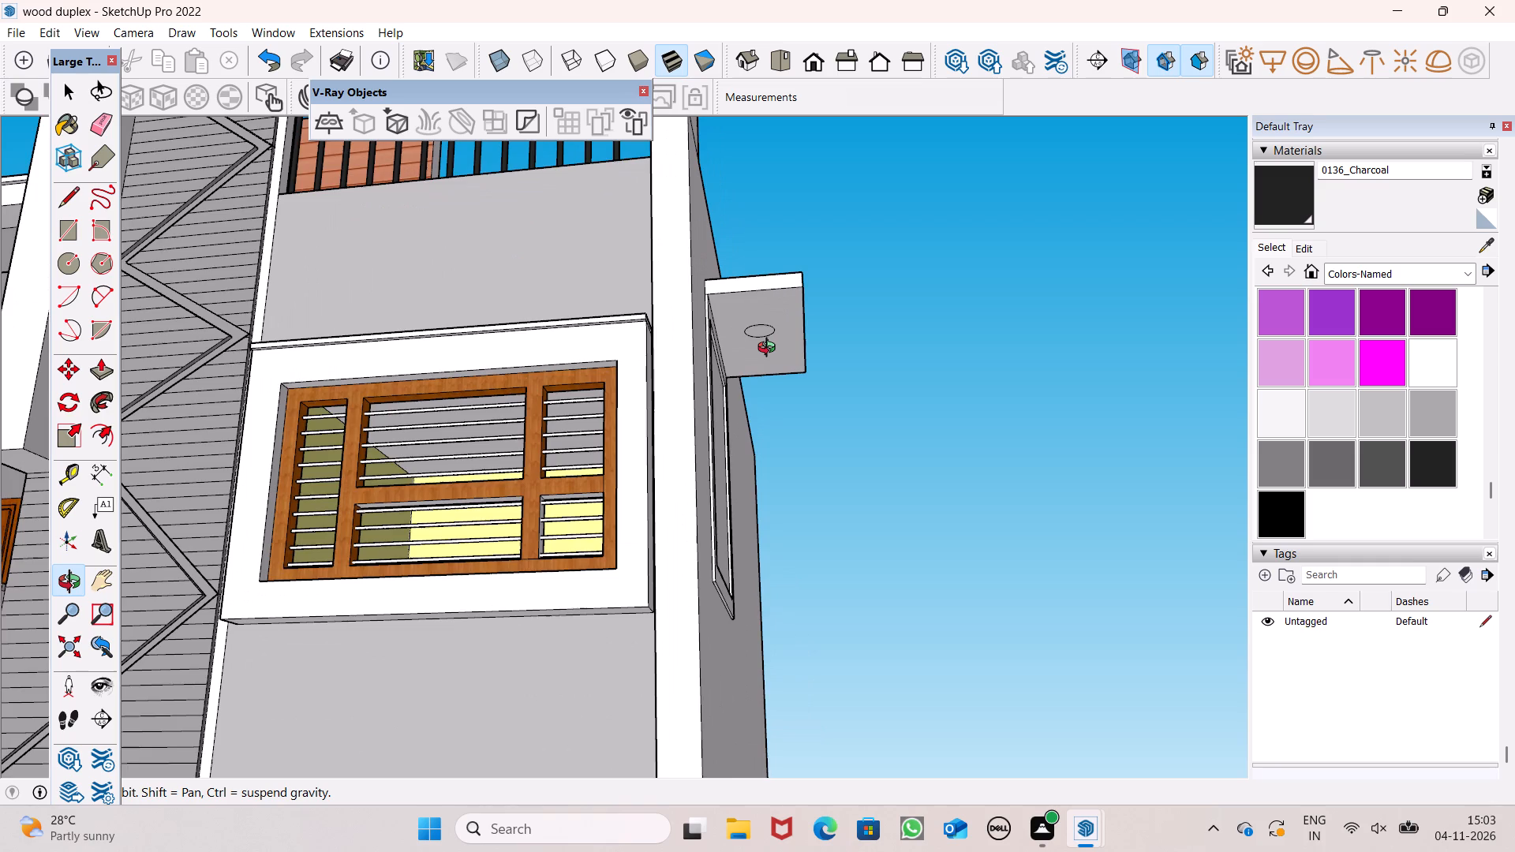
scroll(770, 349, "down", 4)
scroll(770, 349, "up", 4)
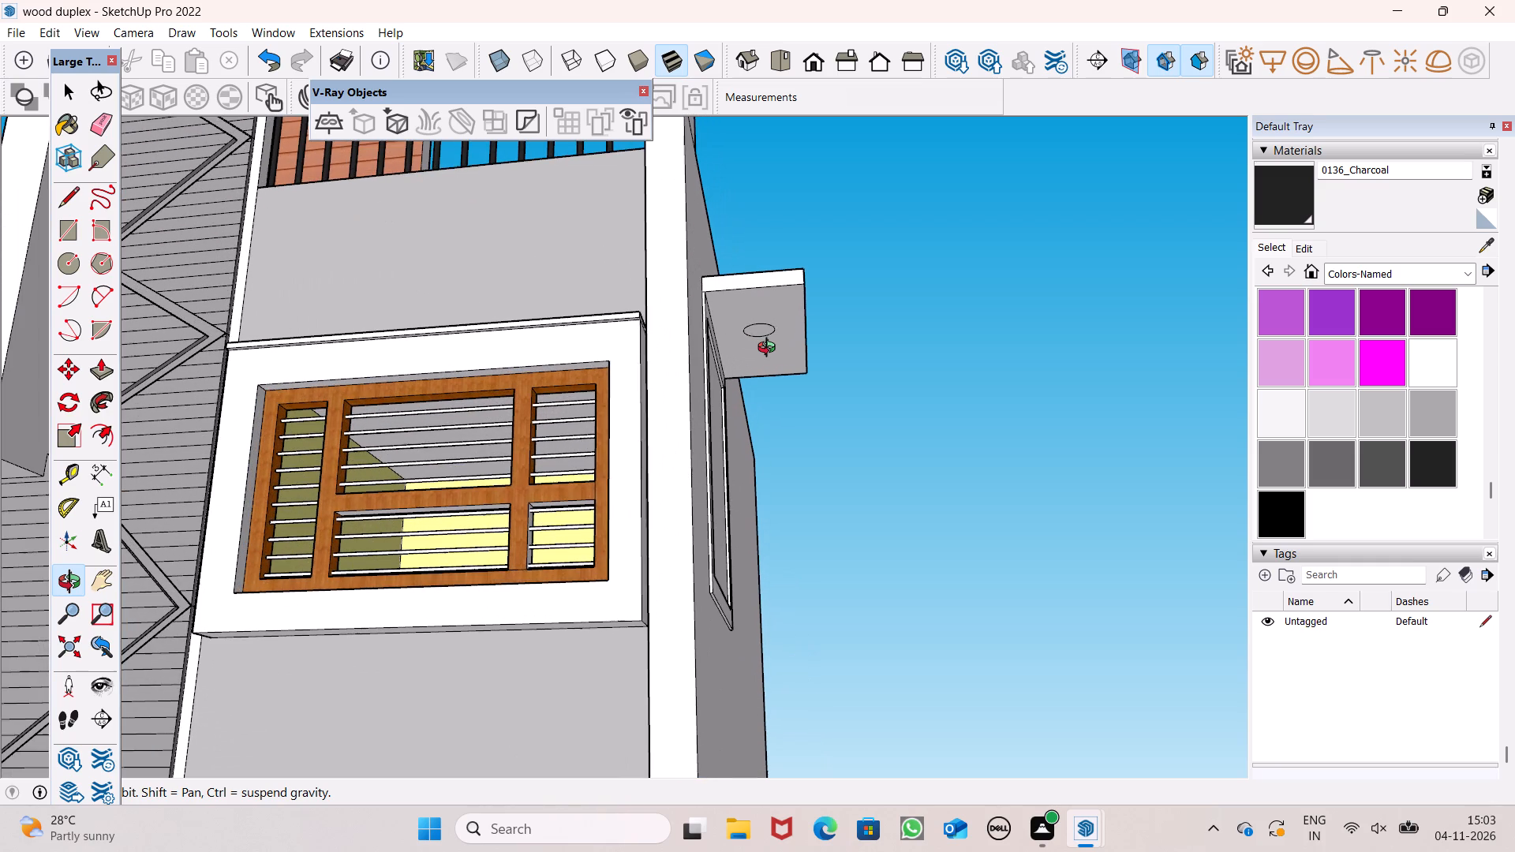
scroll(770, 349, "down", 5)
scroll(770, 349, "up", 2)
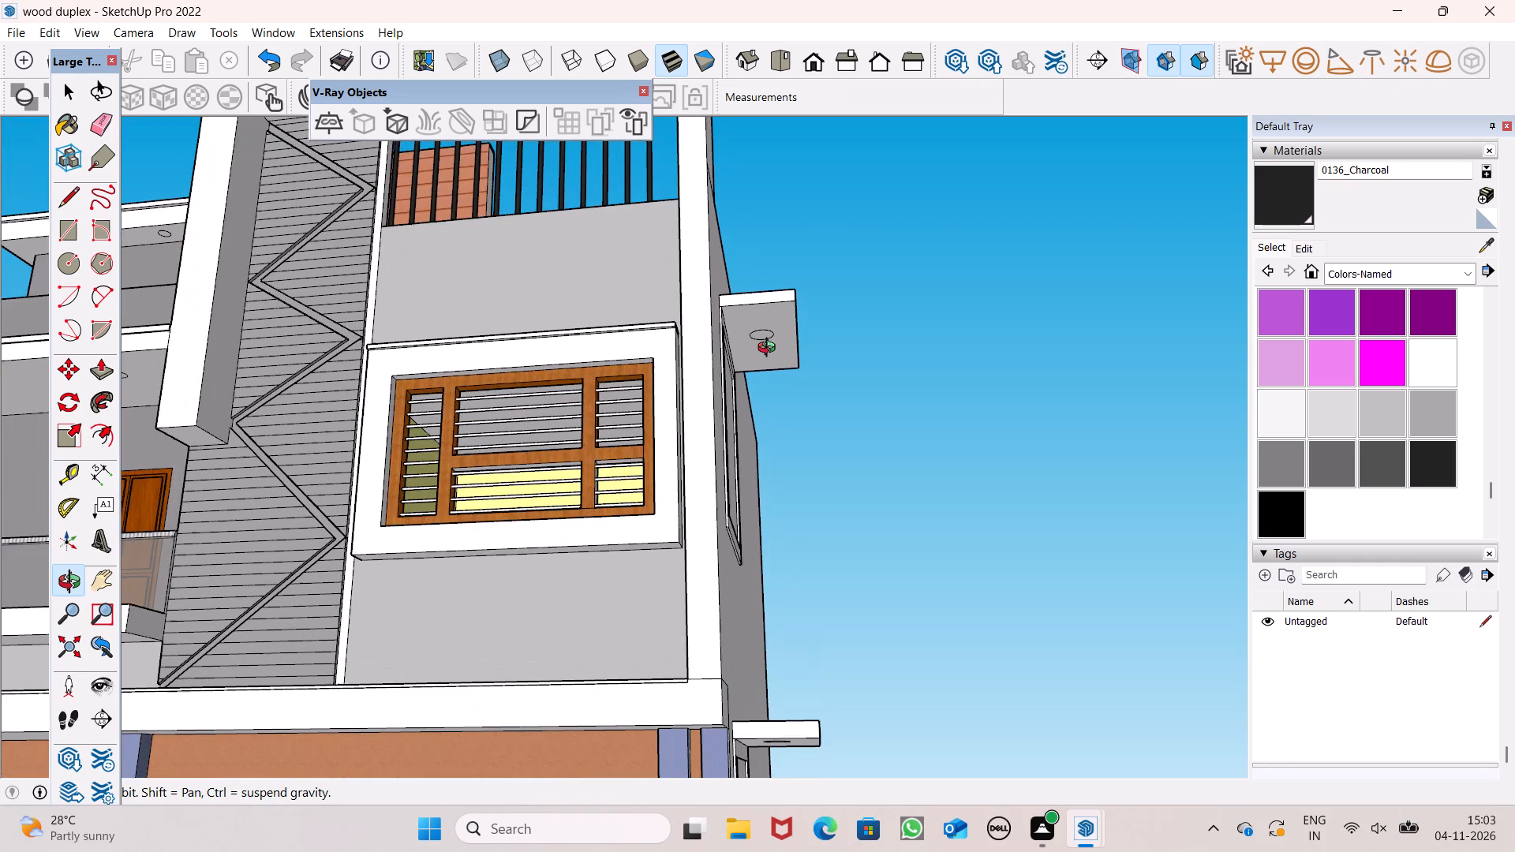
scroll(770, 349, "up", 1)
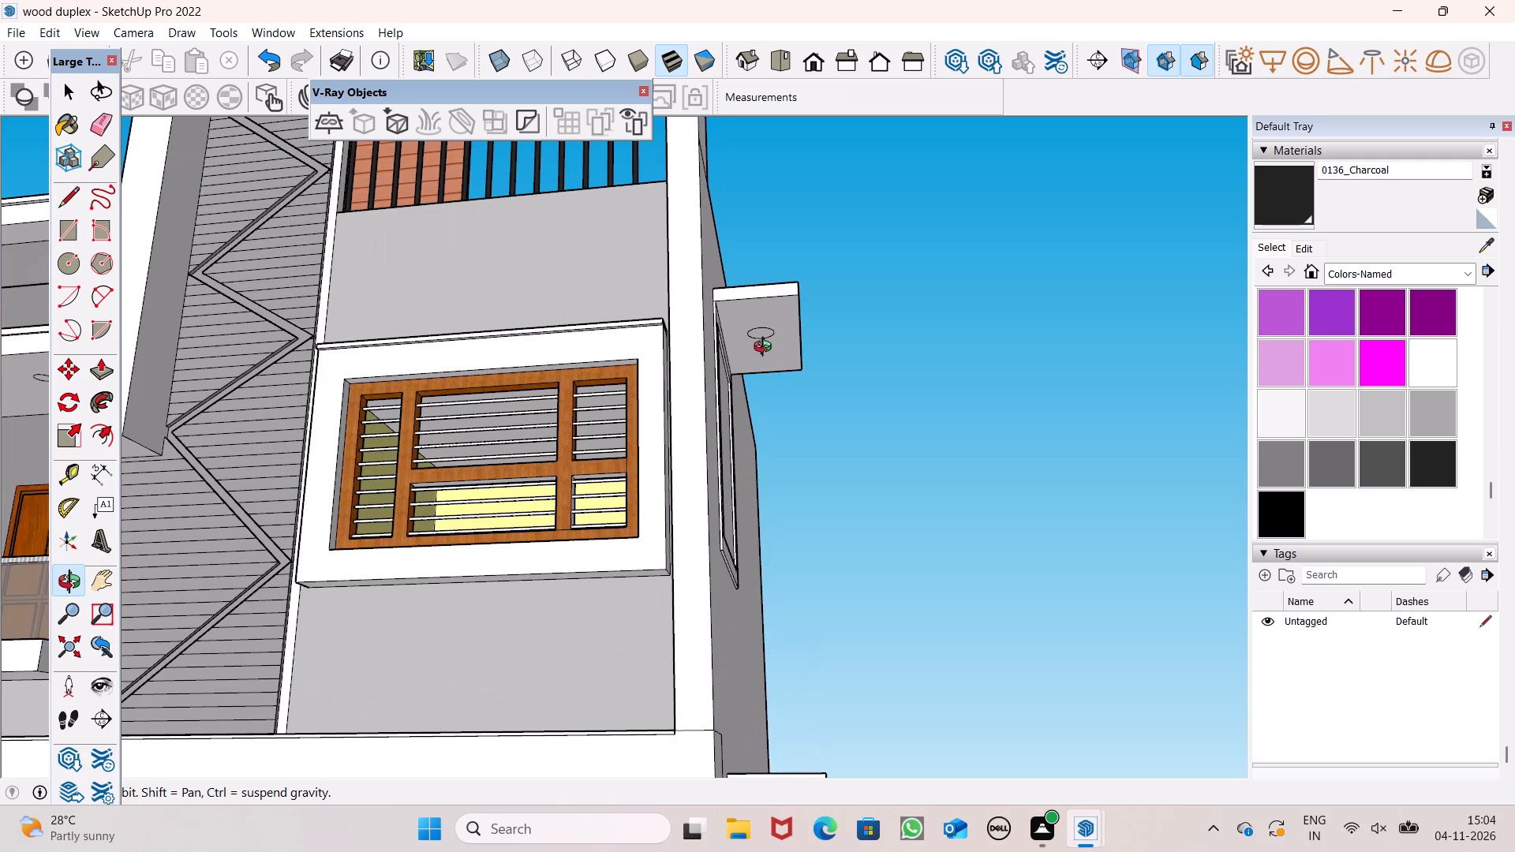
scroll(764, 353, "down", 3)
left_click_drag(740, 372, 803, 473)
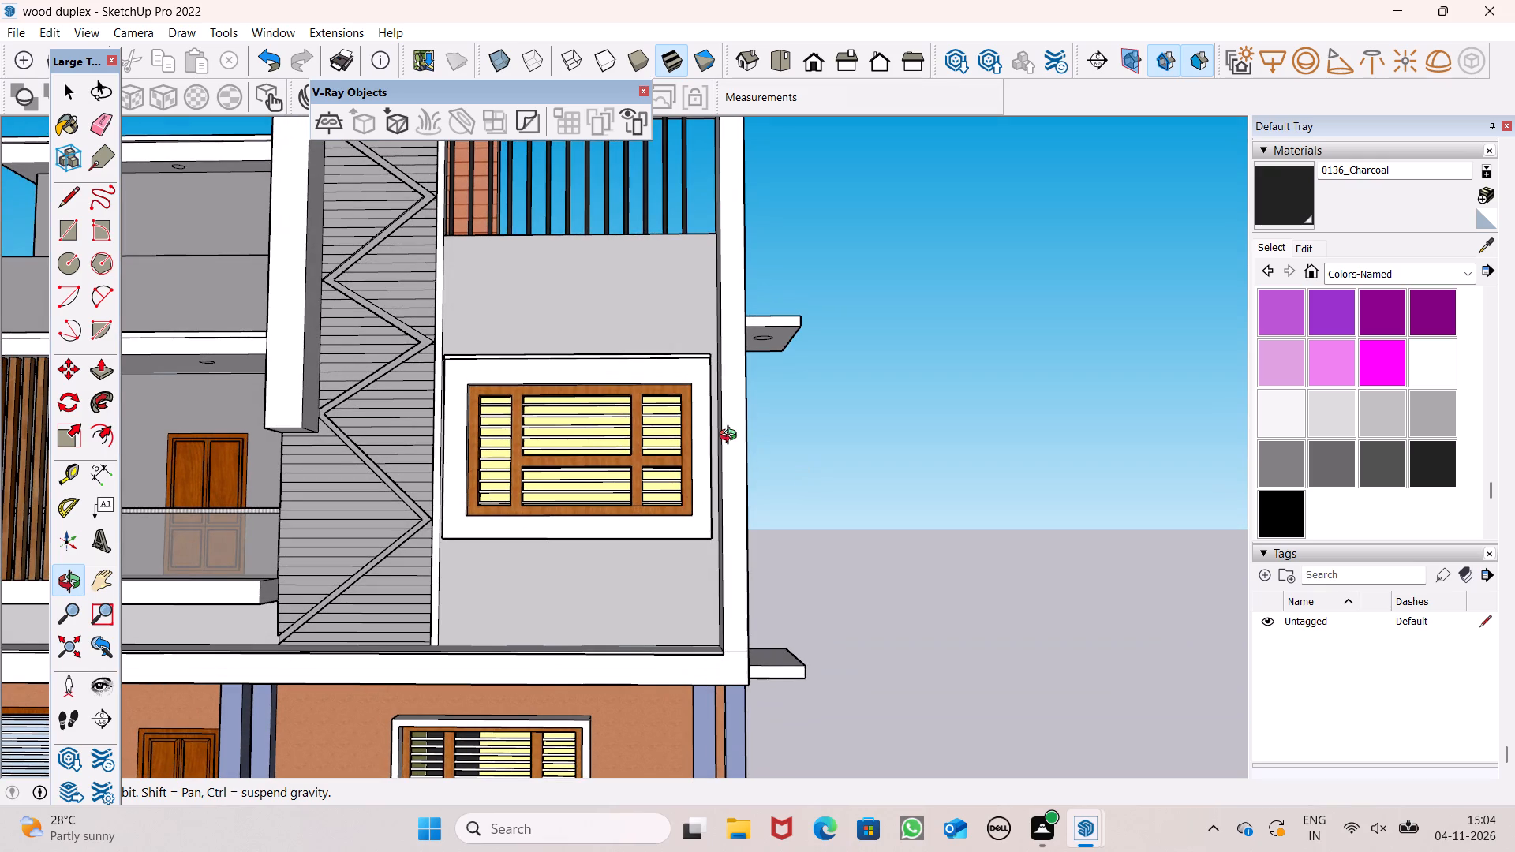
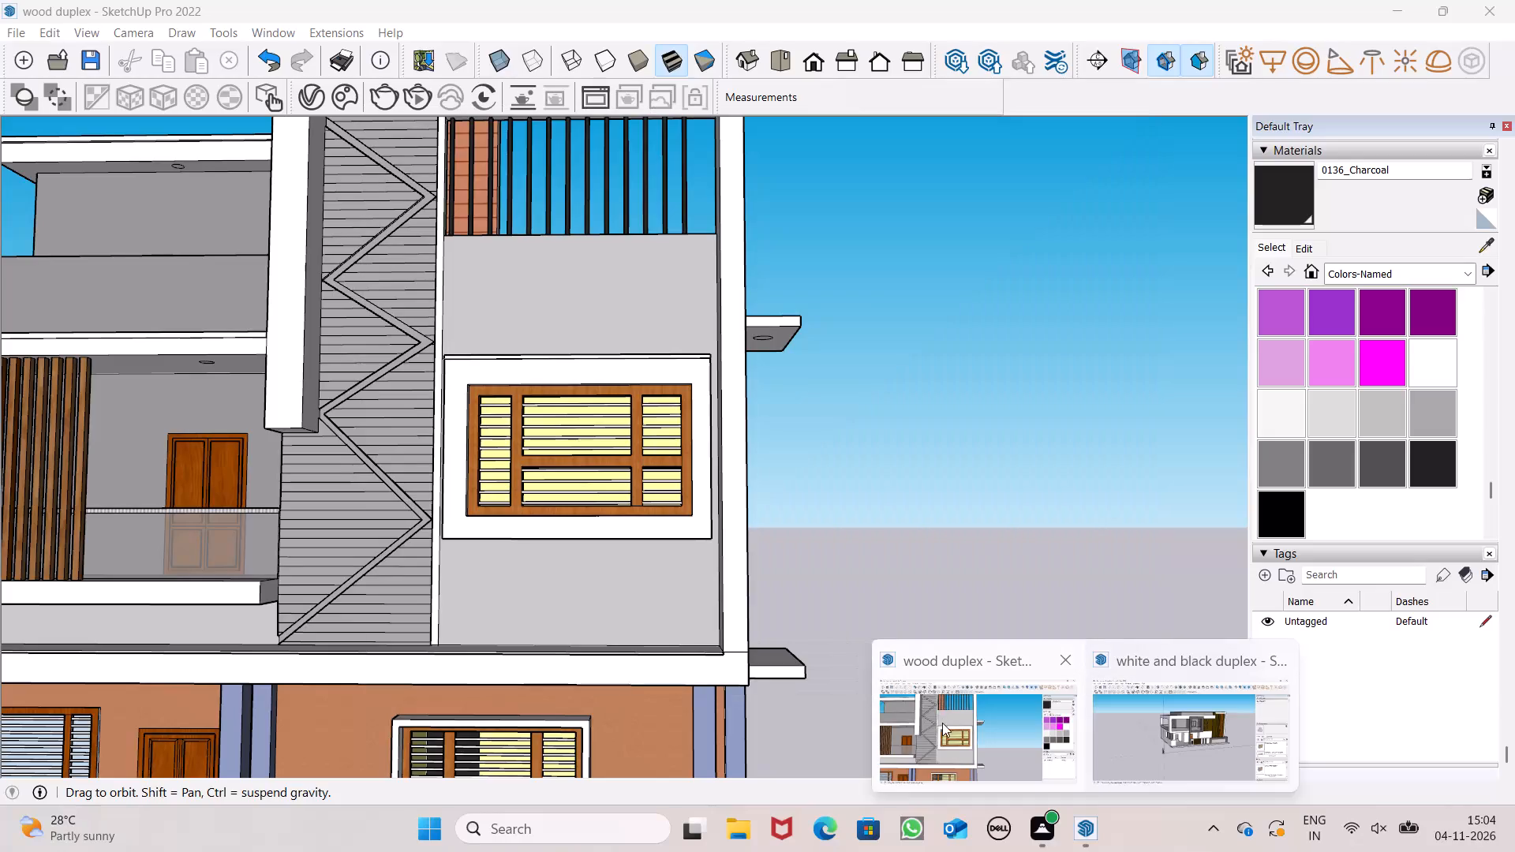
Return to the wood duplex model and examine its front facade, balcony and ground floor from several angles.
left_click(942, 726)
scroll(739, 510, "down", 9)
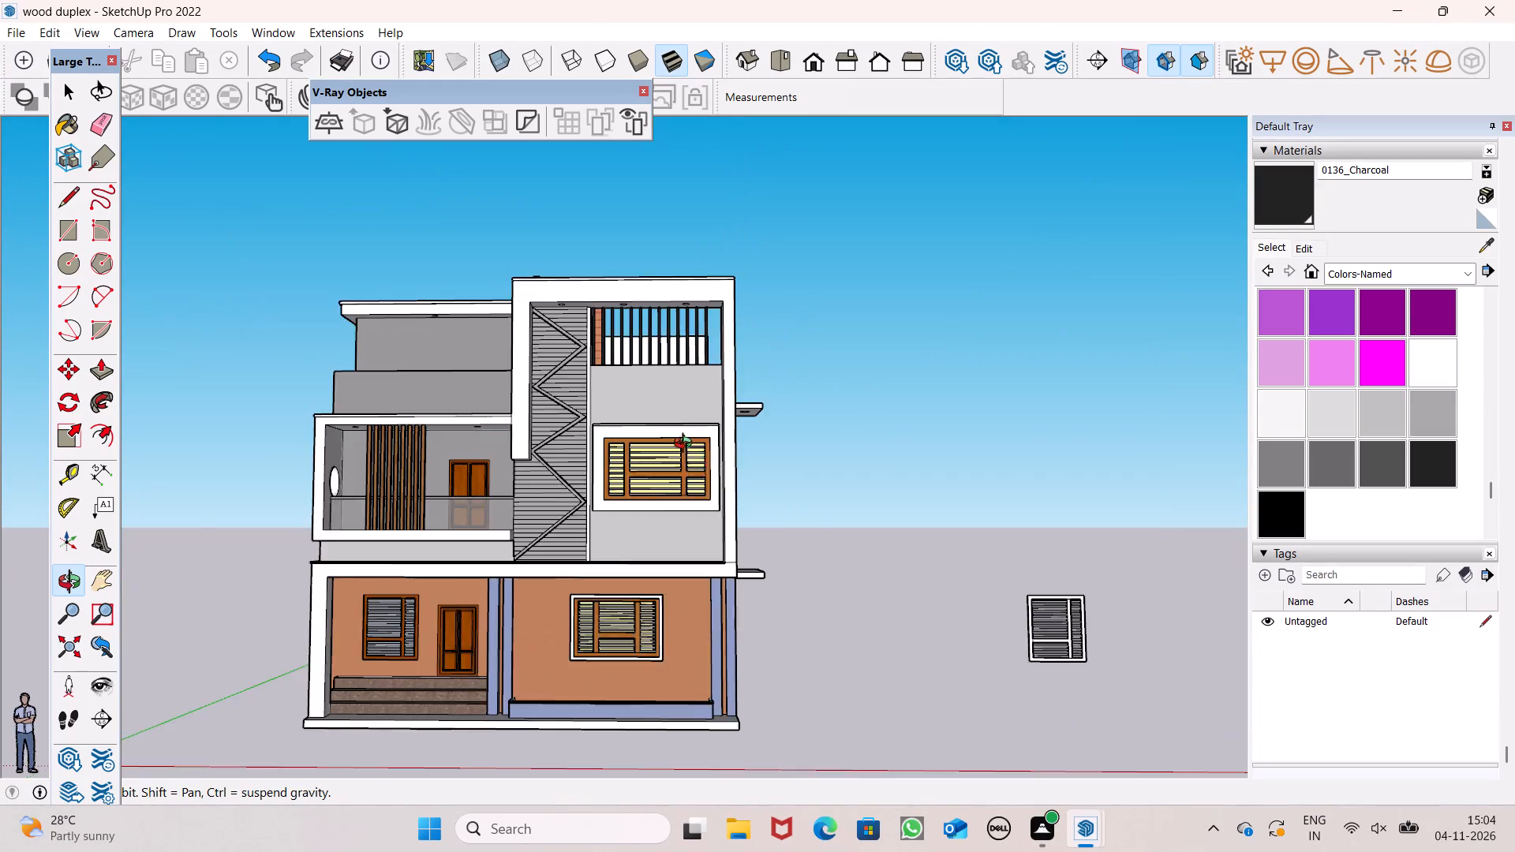
scroll(686, 445, "down", 3)
left_click_drag(664, 445, 671, 488)
scroll(671, 489, "up", 5)
left_click_drag(681, 529, 555, 547)
scroll(601, 476, "up", 3)
left_click_drag(603, 476, 822, 517)
scroll(576, 358, "down", 3)
left_click_drag(562, 545, 477, 446)
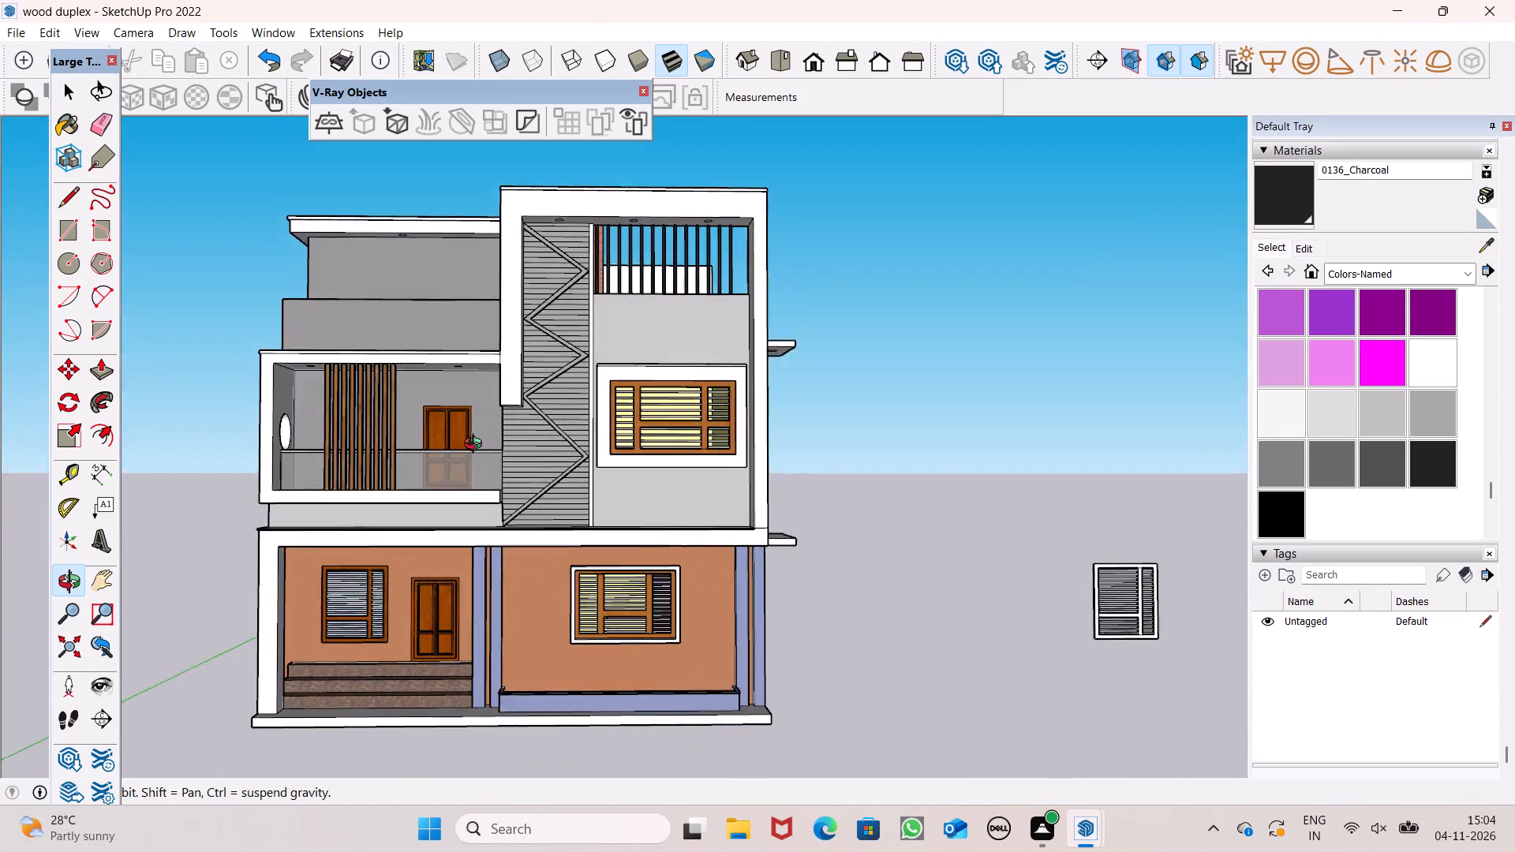
left_click_drag(477, 446, 472, 424)
left_click_drag(461, 536, 484, 474, "shift")
left_click_drag(484, 474, 468, 561)
left_click_drag(395, 430, 612, 495)
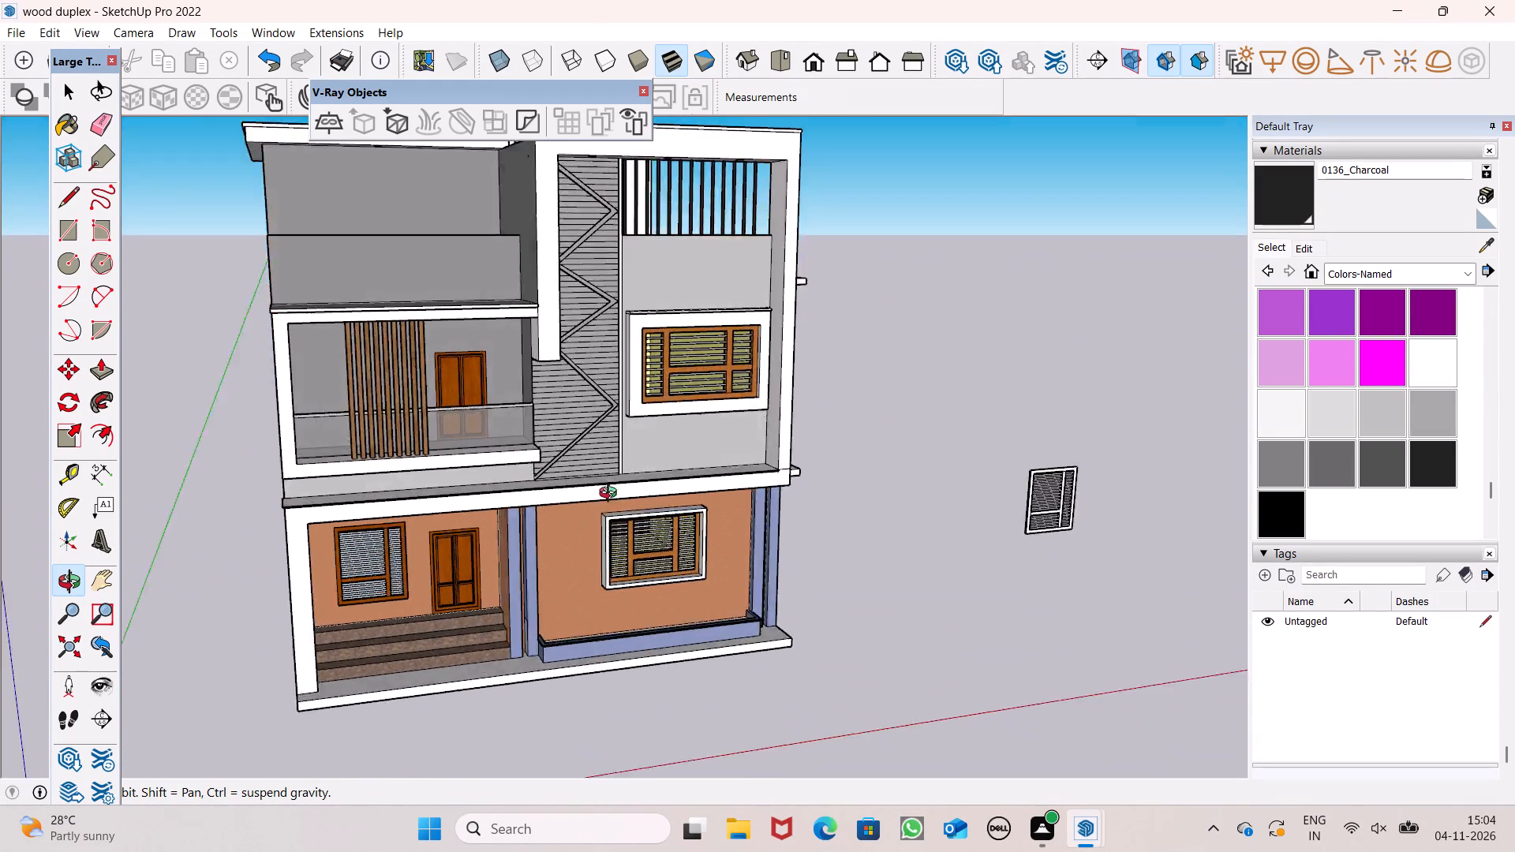
left_click_drag(612, 495, 721, 545)
left_click_drag(331, 469, 528, 455)
left_click_drag(425, 516, 323, 516, "shift")
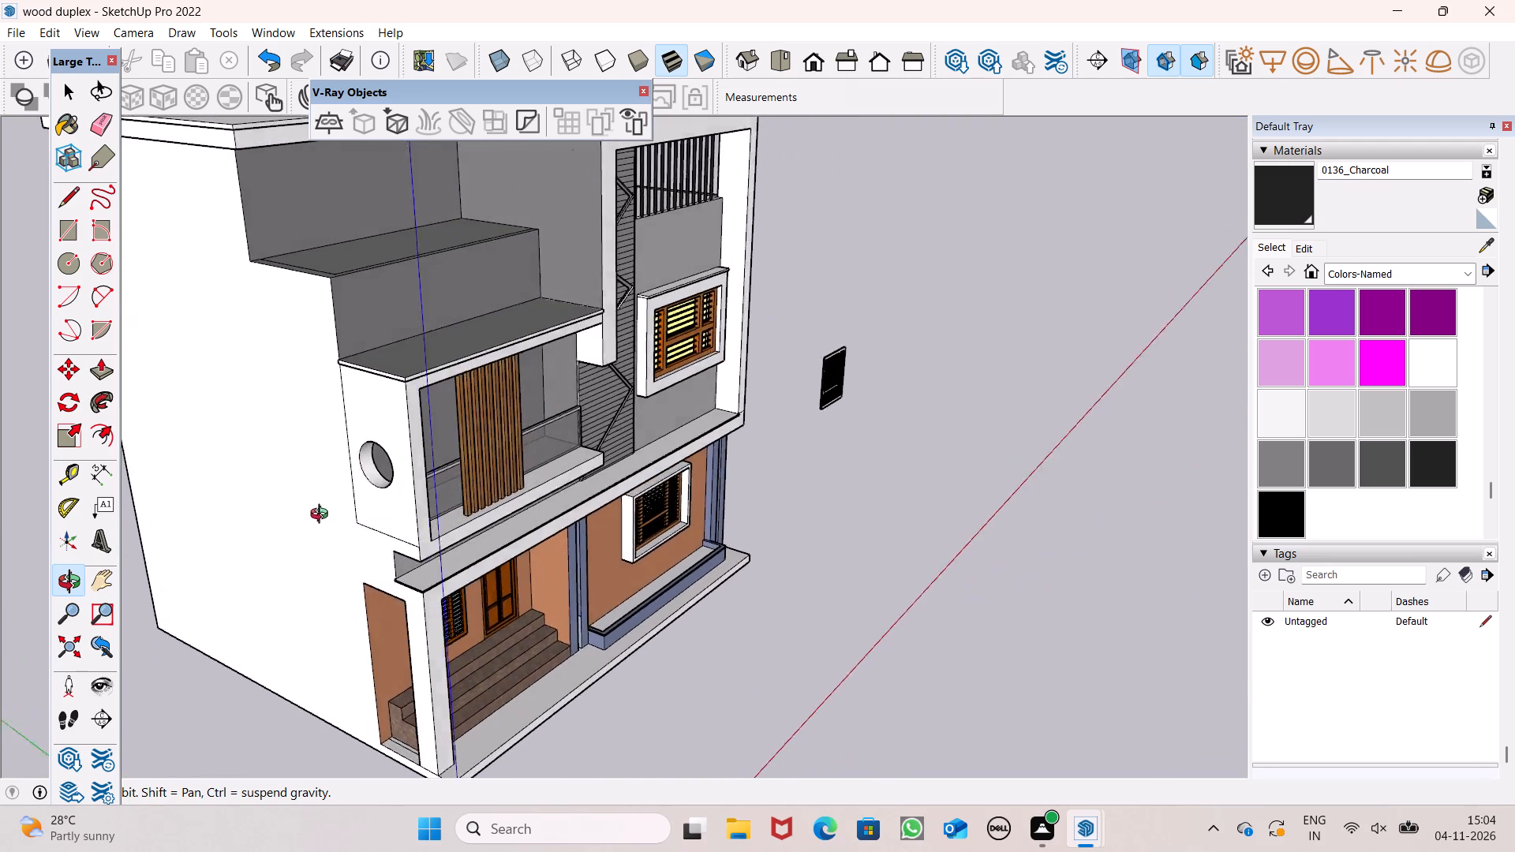
left_click_drag(323, 516, 252, 510, "shift")
left_click_drag(395, 461, 502, 450, "shift")
left_click_drag(534, 458, 388, 471)
scroll(565, 373, "down", 2)
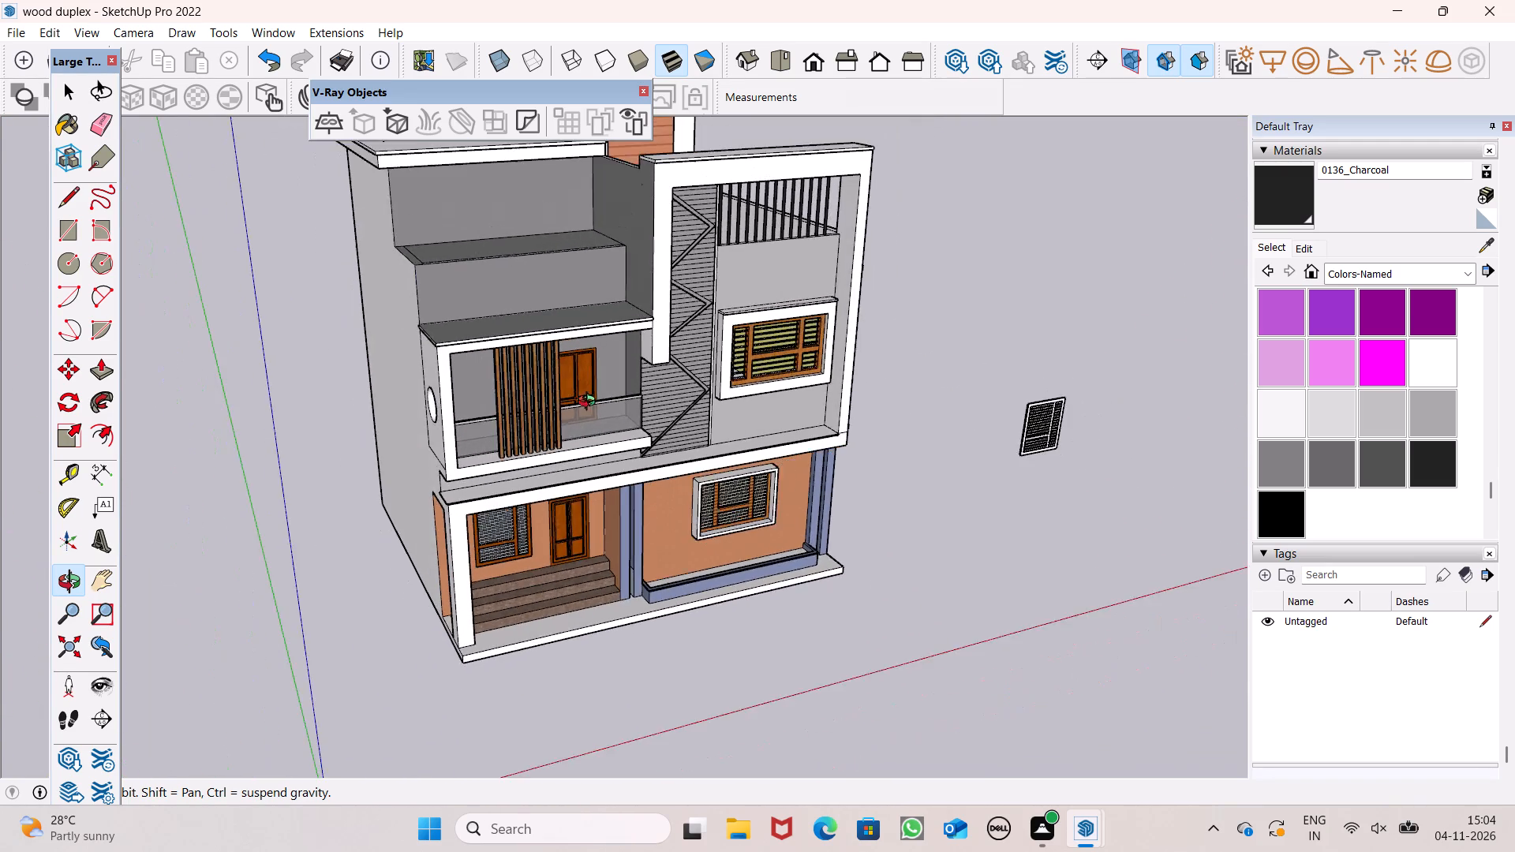
left_click_drag(609, 426, 614, 462, "shift")
left_click_drag(584, 466, 442, 438)
left_click_drag(455, 451, 480, 357, "shift")
left_click_drag(578, 480, 526, 368)
left_click_drag(574, 513, 533, 388)
left_click_drag(533, 393, 533, 398)
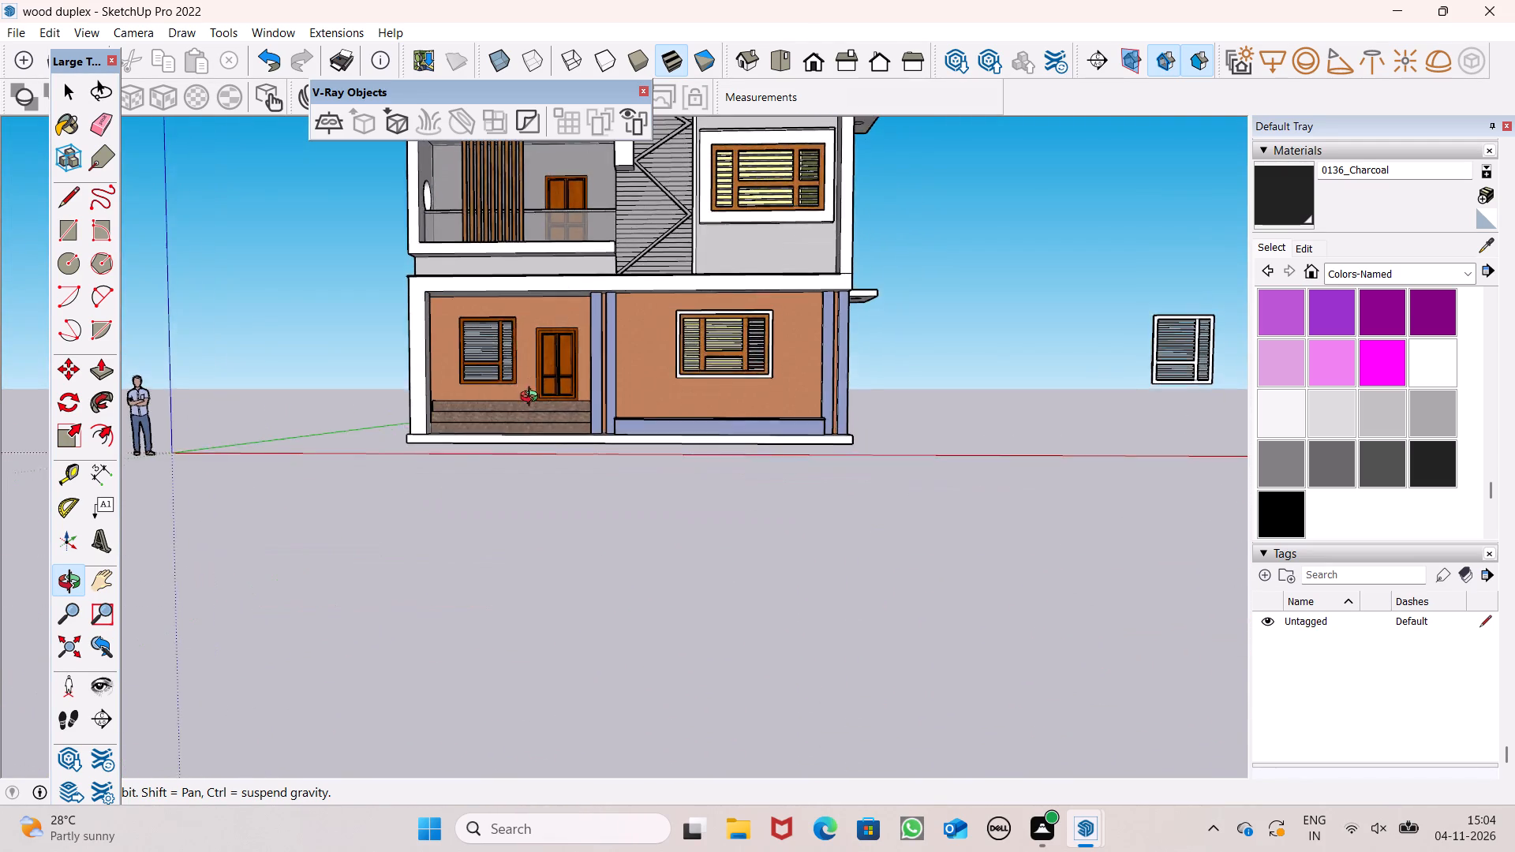
left_click_drag(533, 398, 530, 404)
left_click_drag(535, 396, 570, 425, "shift")
left_click_drag(570, 425, 540, 421)
scroll(626, 465, "down", 3)
left_click_drag(639, 473, 641, 473)
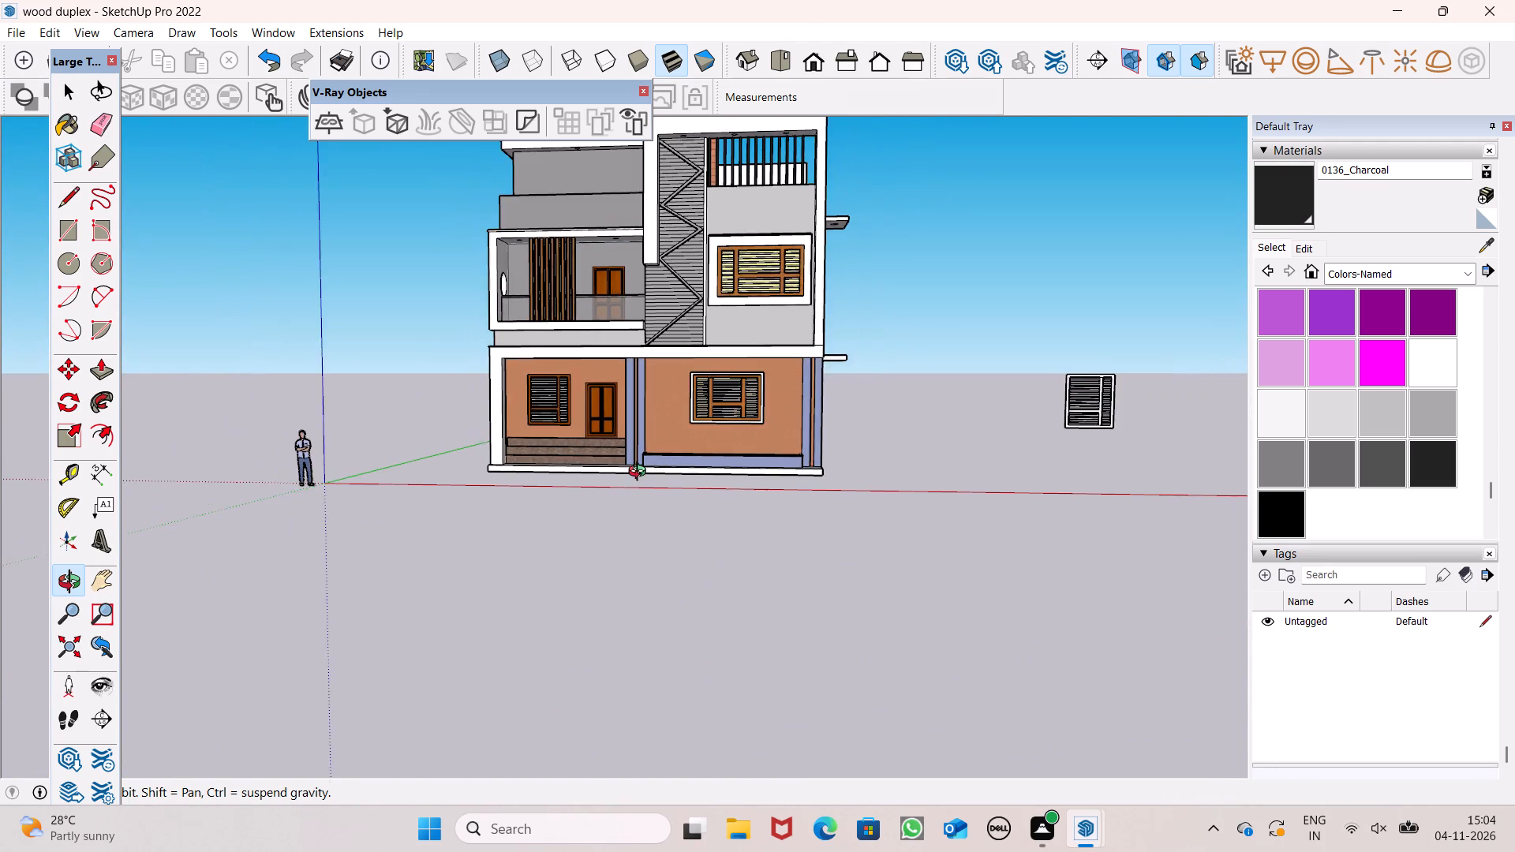
left_click_drag(641, 473, 683, 488)
scroll(741, 469, "down", 1)
left_click_drag(773, 507, 743, 493)
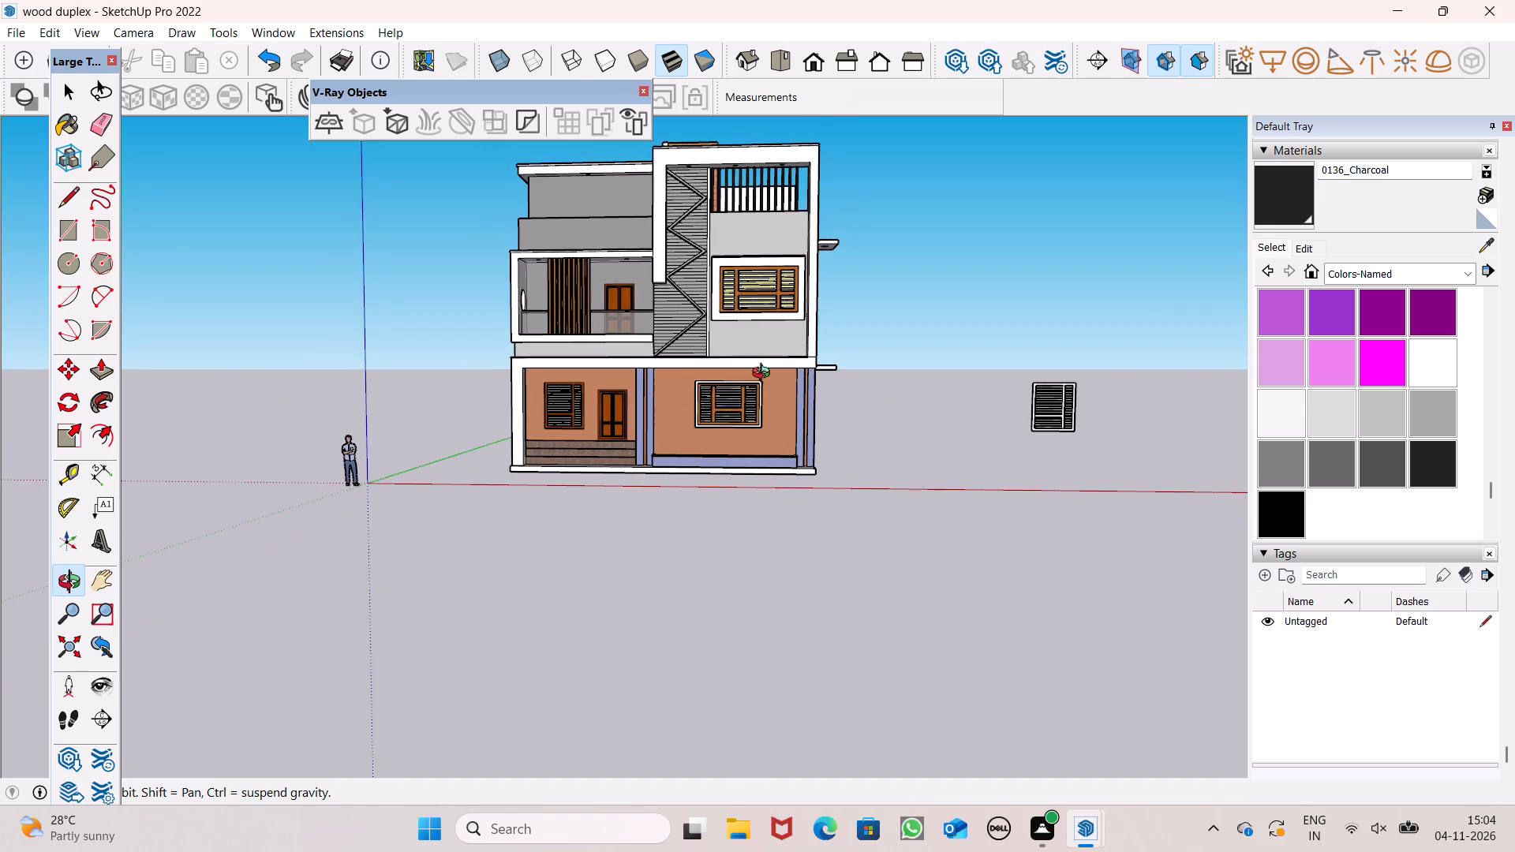
scroll(765, 372, "up", 18)
scroll(715, 409, "down", 5)
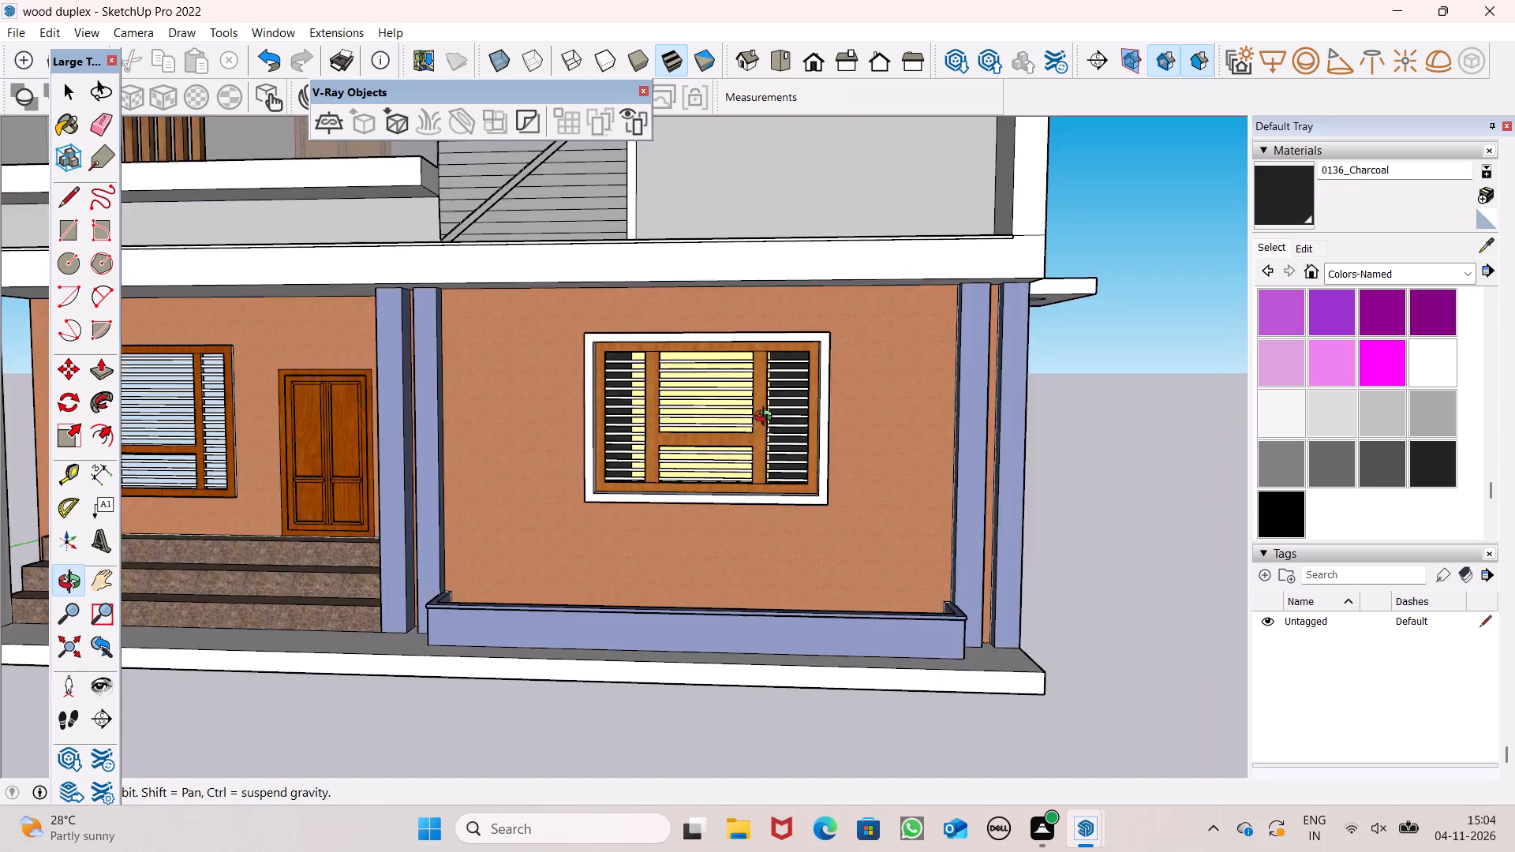
scroll(767, 418, "down", 3)
left_click_drag(769, 429, 799, 430)
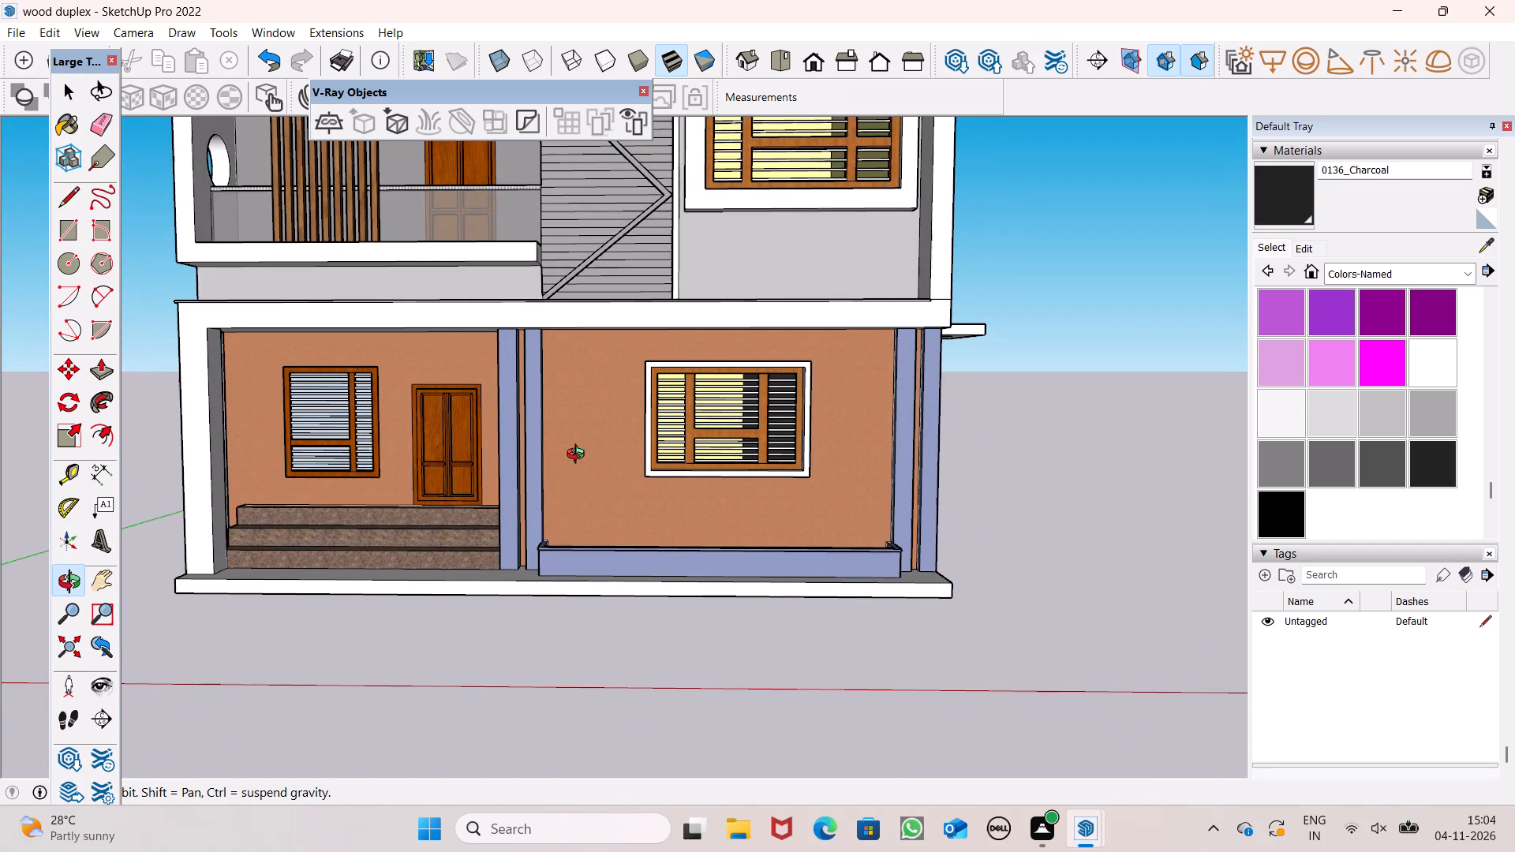
left_click_drag(579, 456, 685, 508)
left_click_drag(653, 510, 606, 491, "shift")
left_click(605, 488, "shift")
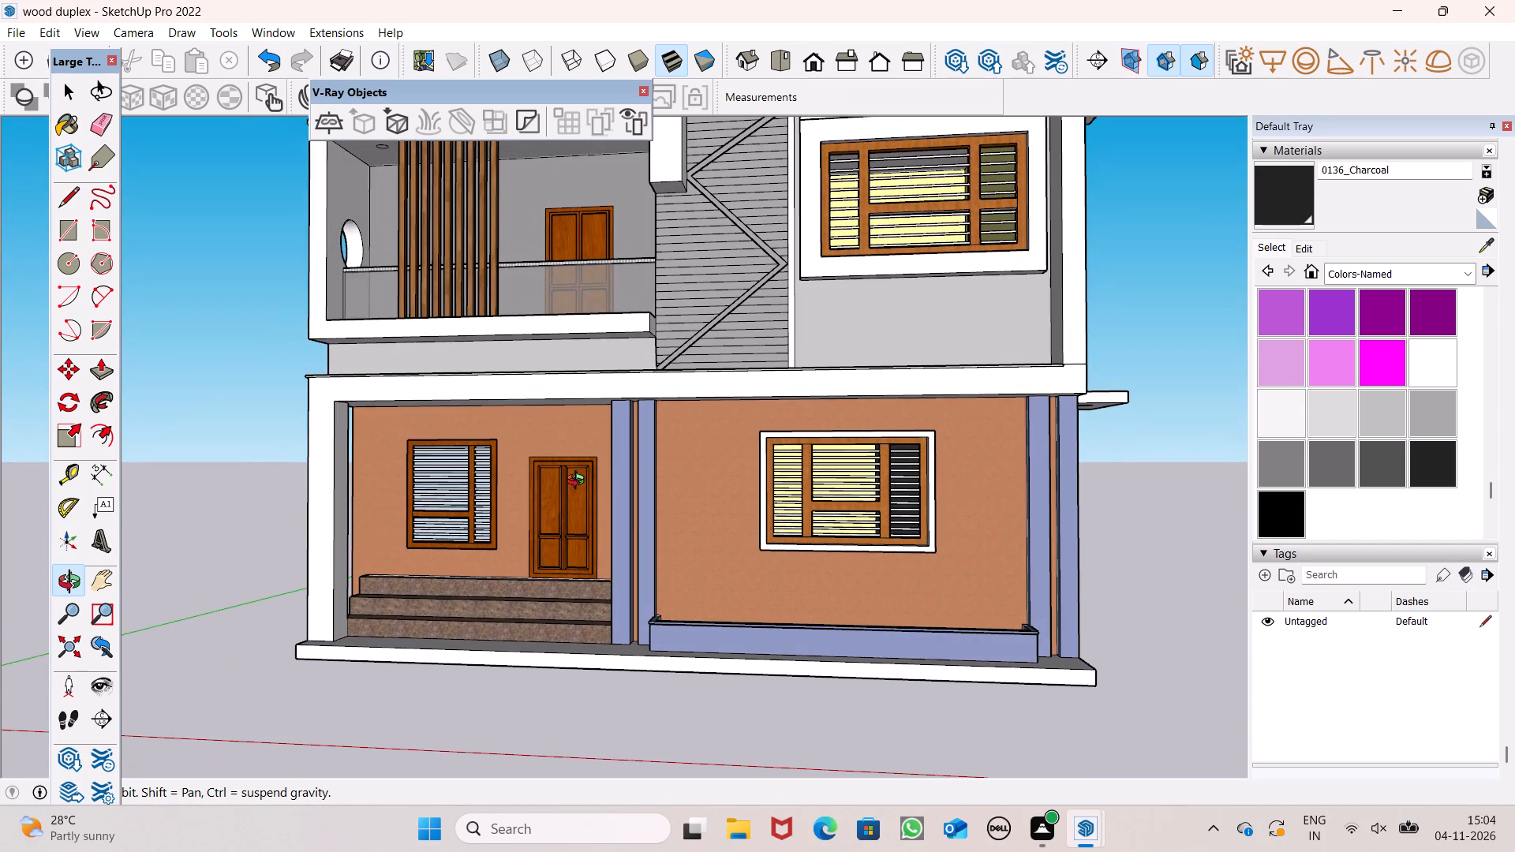
Paint the glass of the ground-floor window beside the entrance door with Translucent Glass Gray from Glass and Mirrors.
scroll(408, 496, "up", 2)
left_click_drag(408, 496, 443, 508)
scroll(448, 485, "up", 2)
key("space")
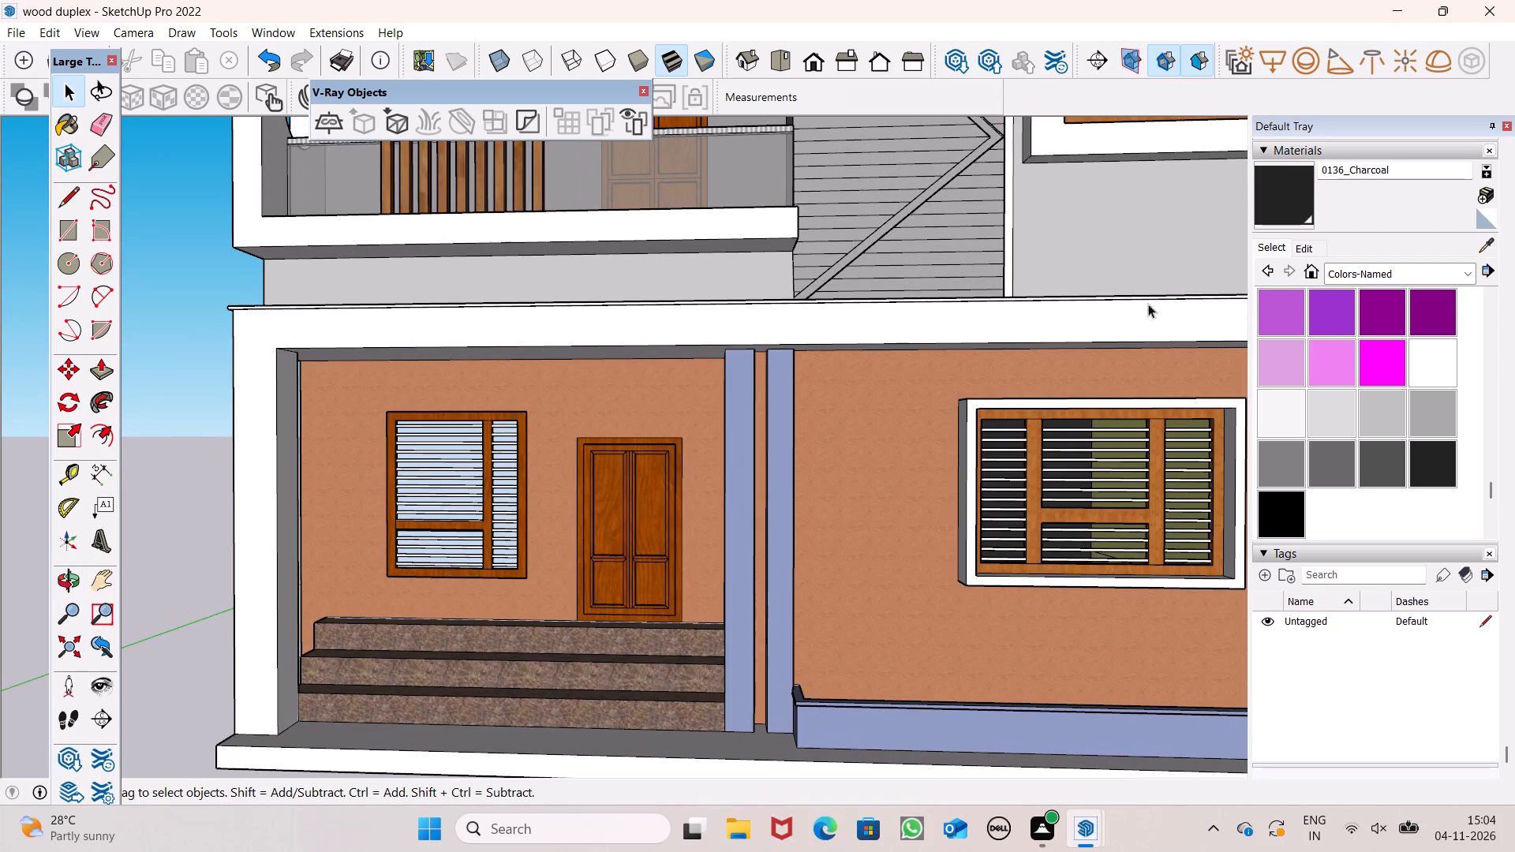
left_click(1334, 276)
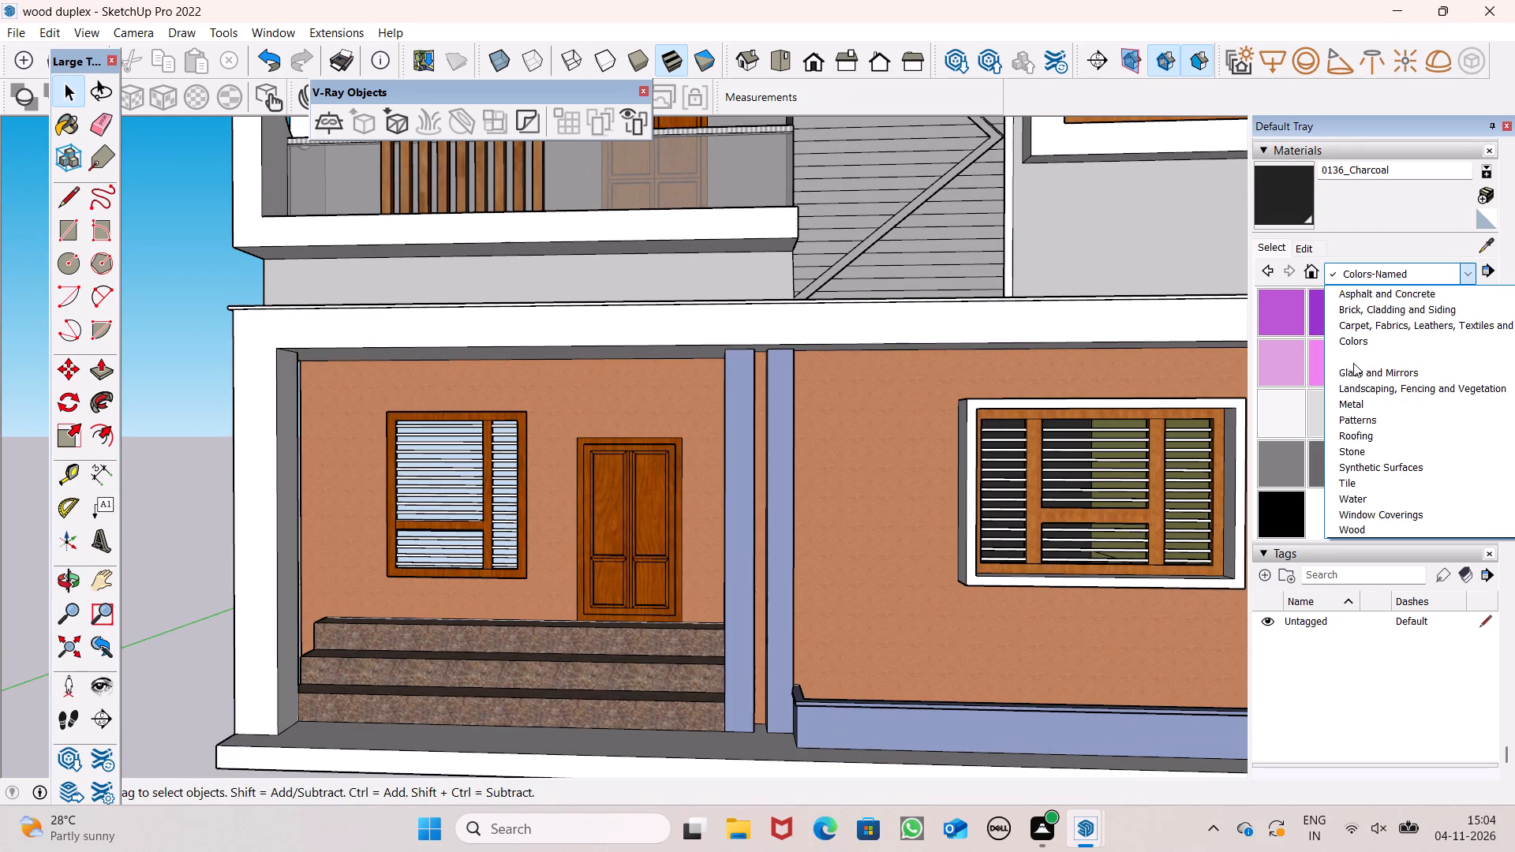
left_click(1350, 373)
left_click_drag(1427, 369, 1417, 369)
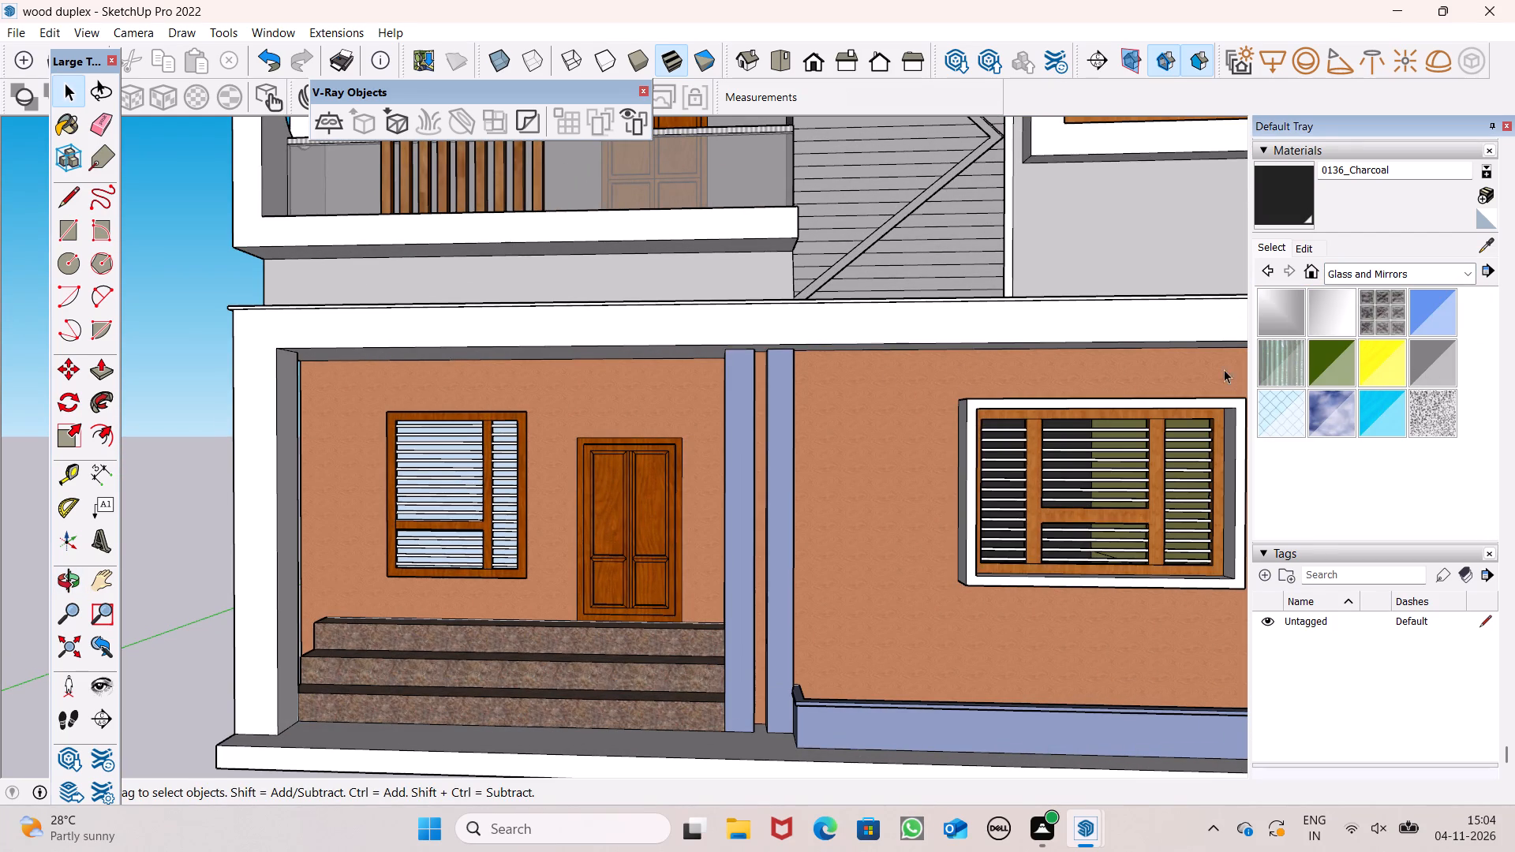
scroll(449, 406, "up", 2)
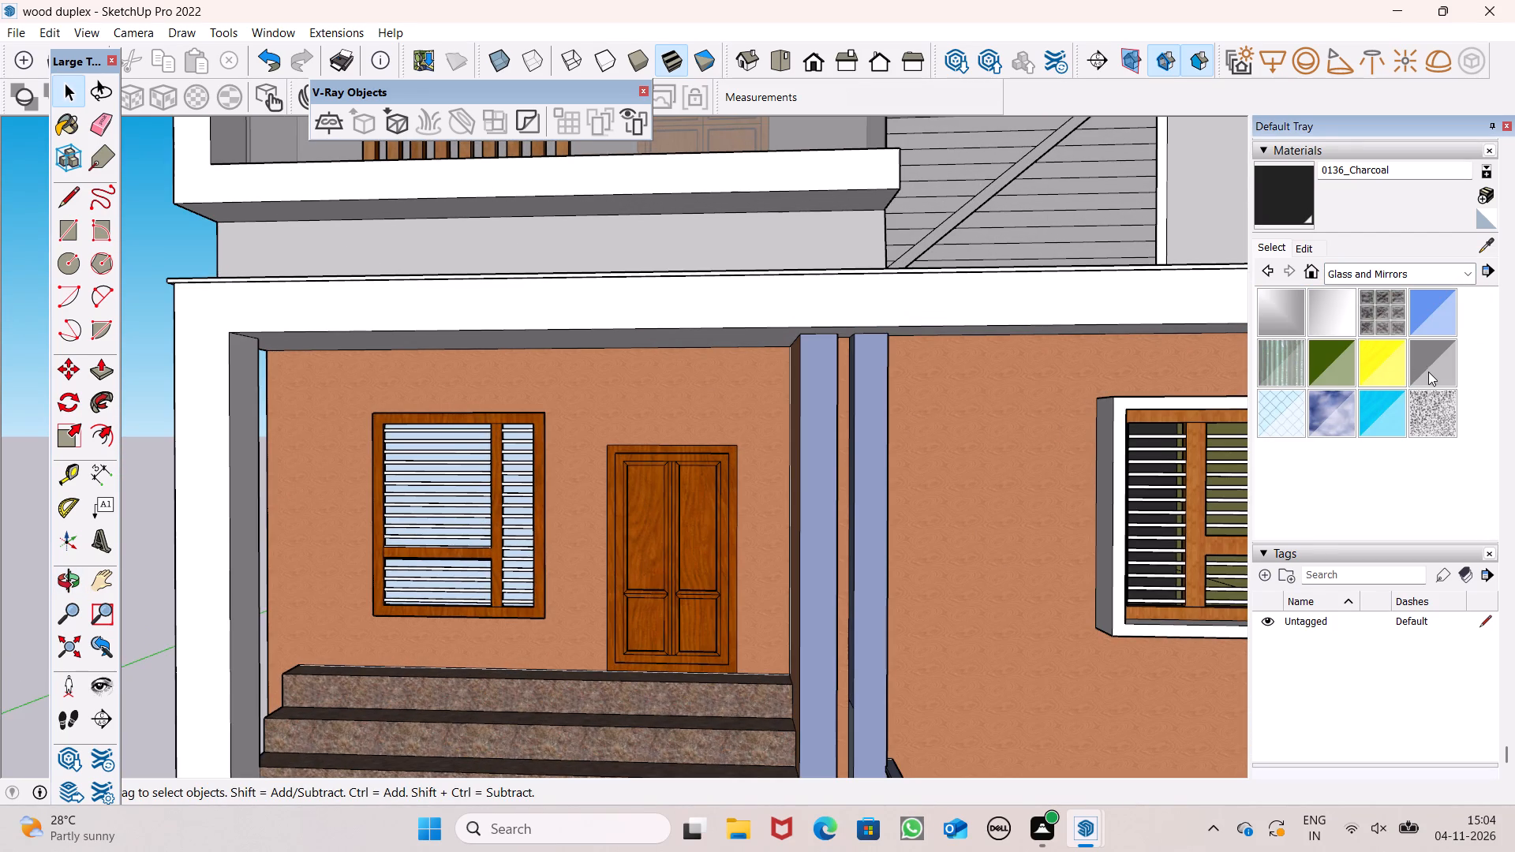
left_click(1435, 369)
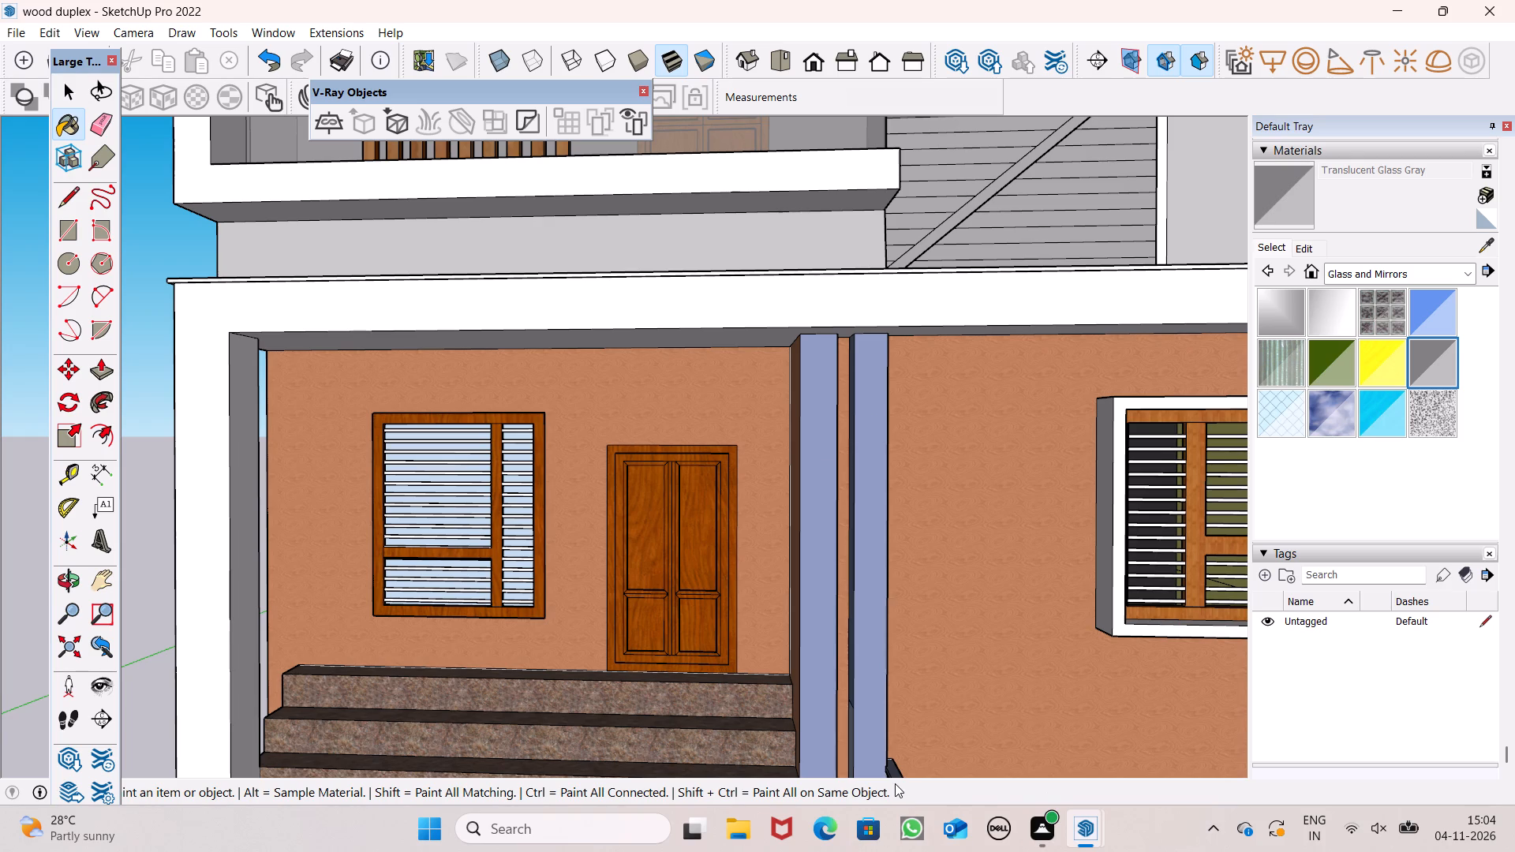
scroll(476, 458, "up", 12)
left_click(478, 455)
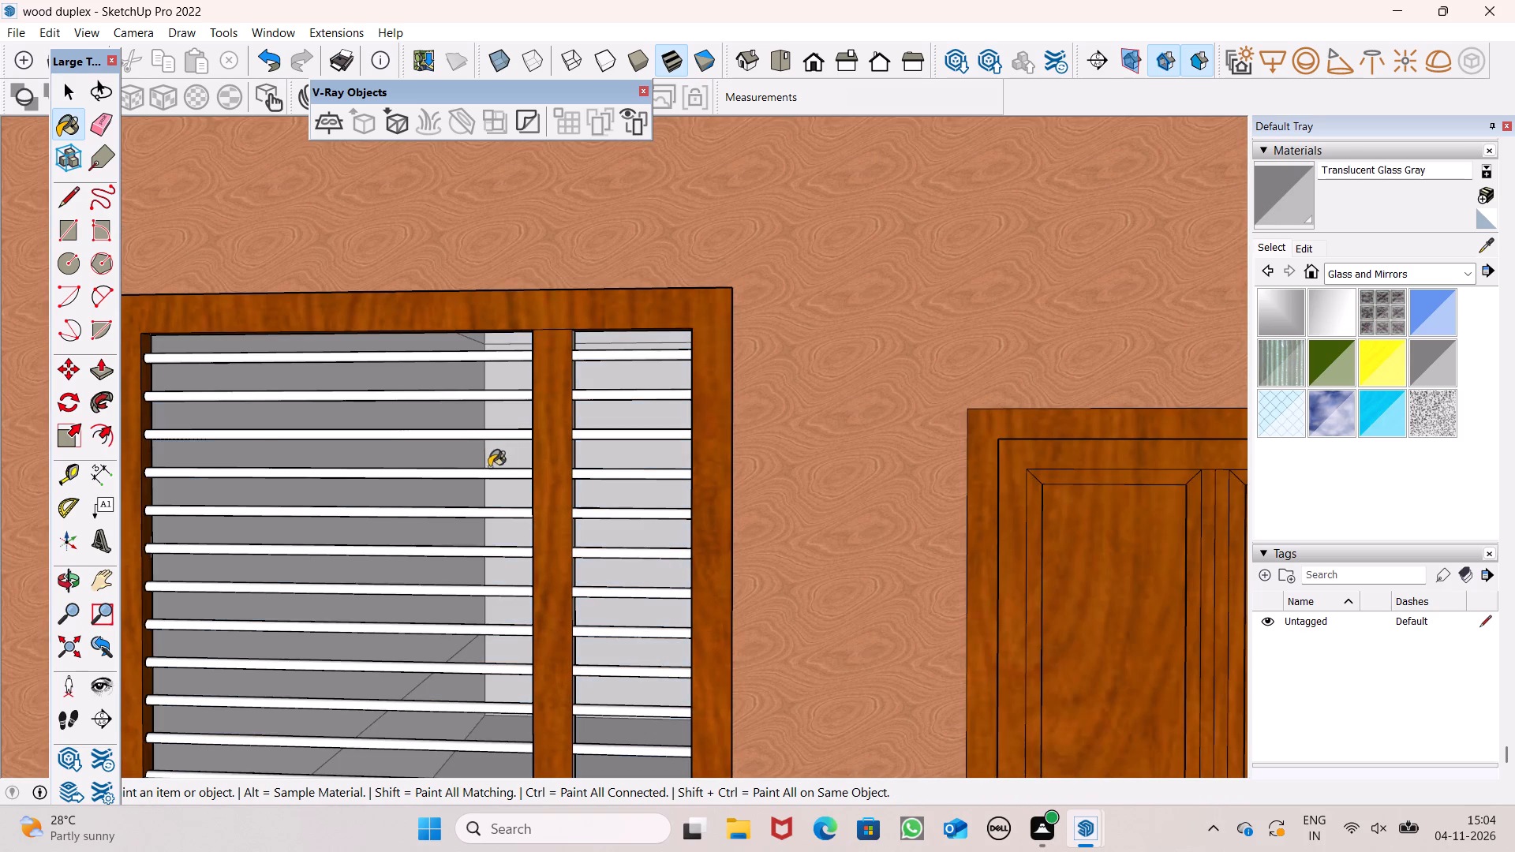
scroll(472, 454, "down", 11)
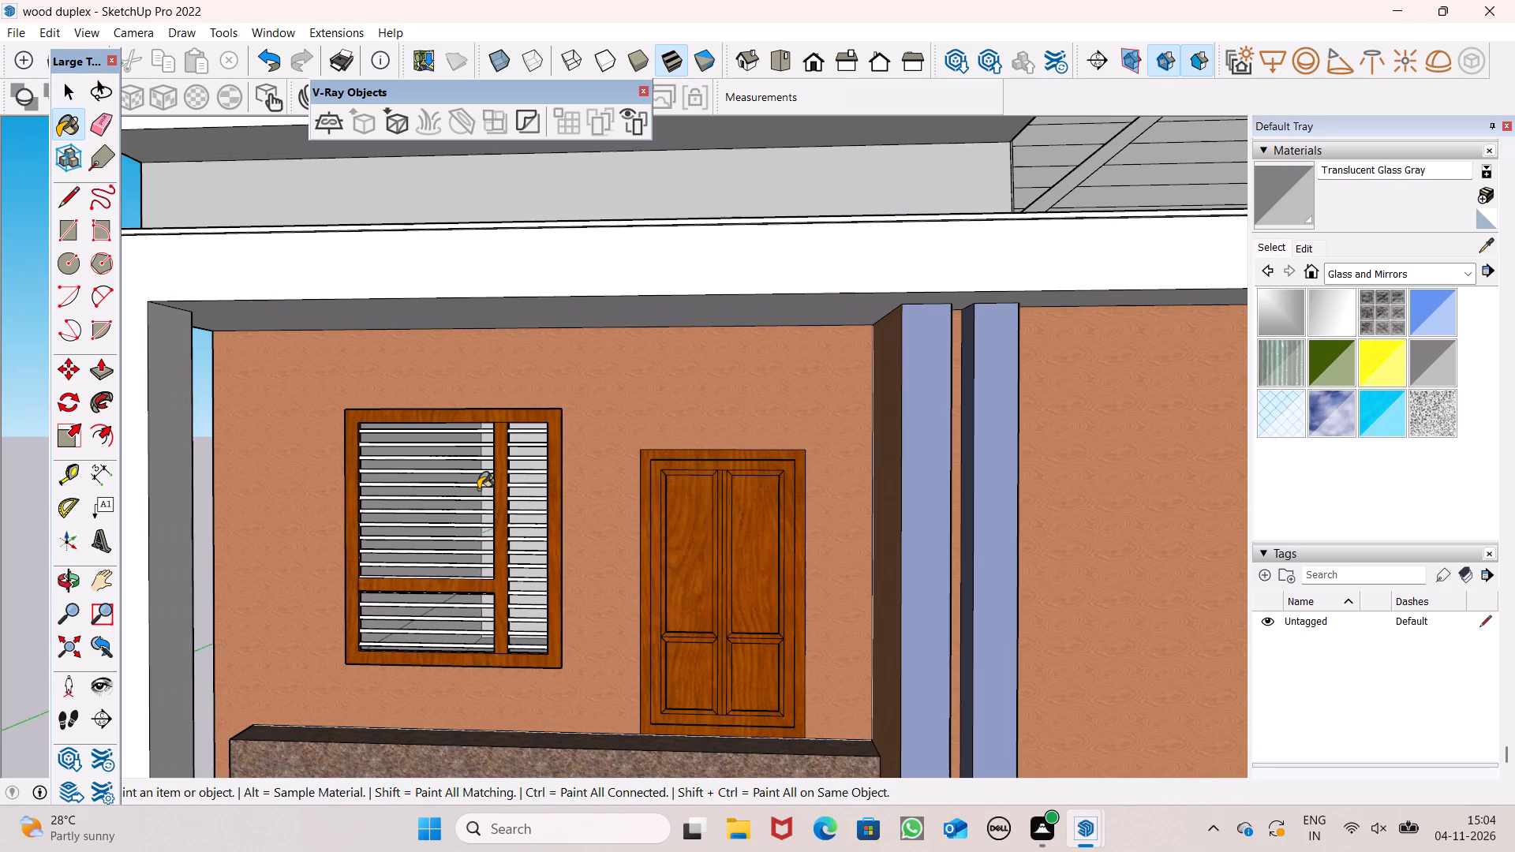
scroll(478, 488, "down", 3)
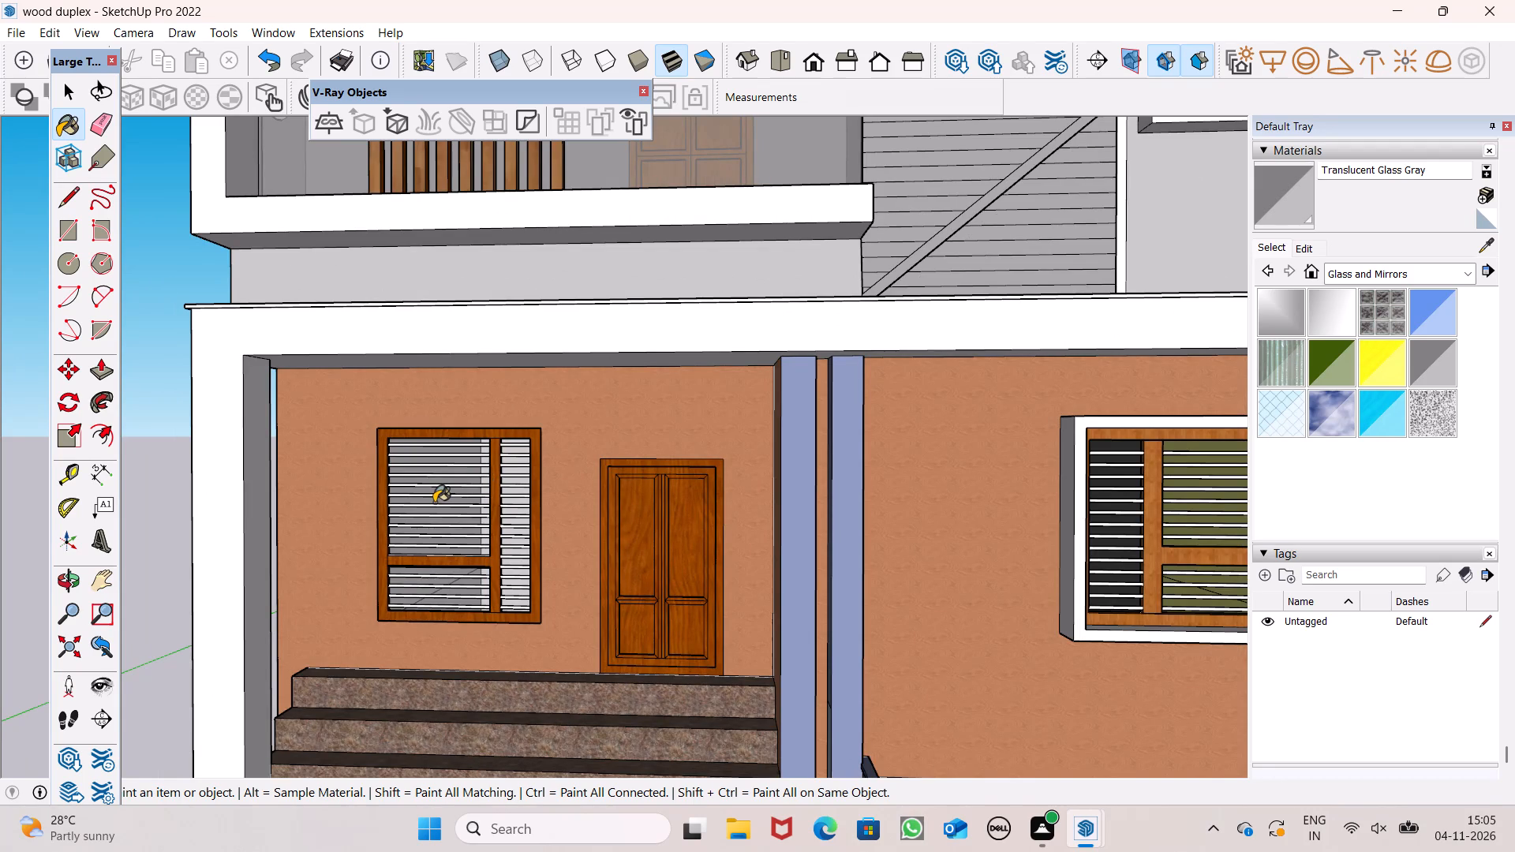
Paint the top five horizontal bars of the upper-floor front window with 0132_LightGray from Colors-Named.
scroll(436, 503, "down", 8)
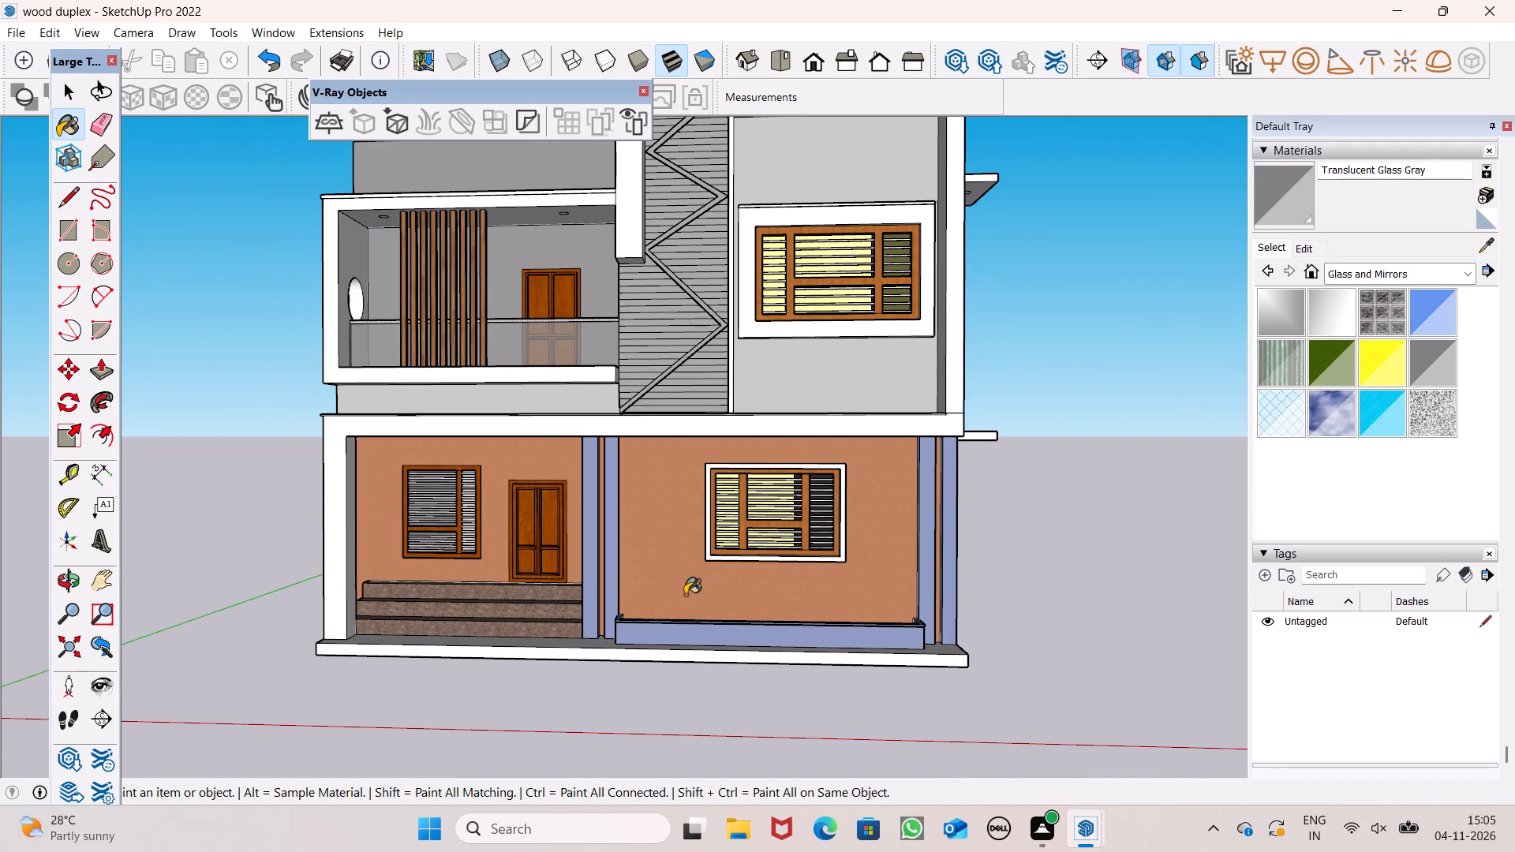
scroll(671, 619, "up", 2)
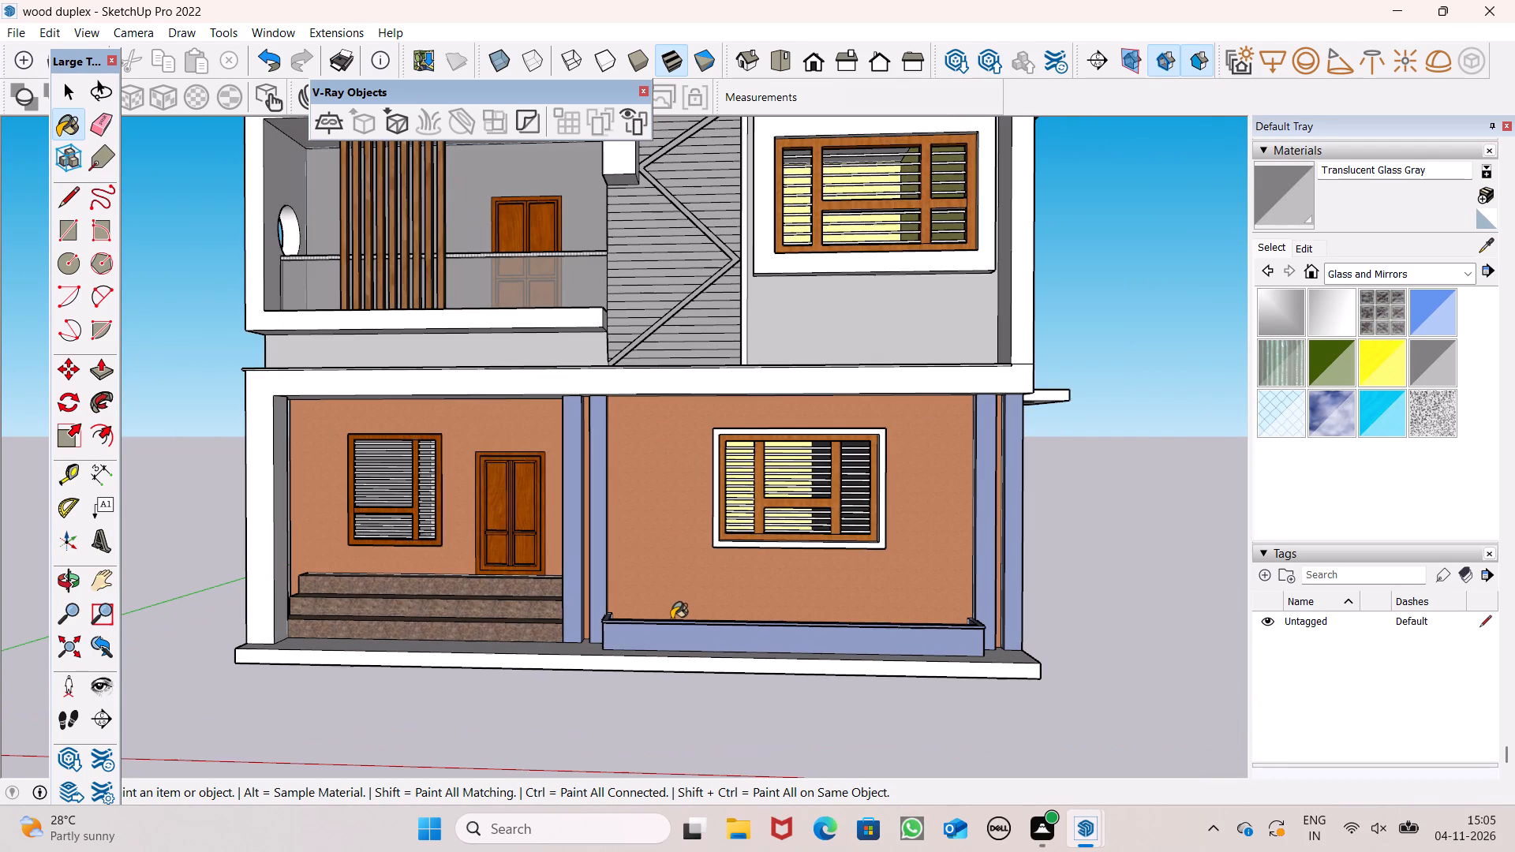
scroll(671, 626, "down", 4)
scroll(907, 282, "up", 12)
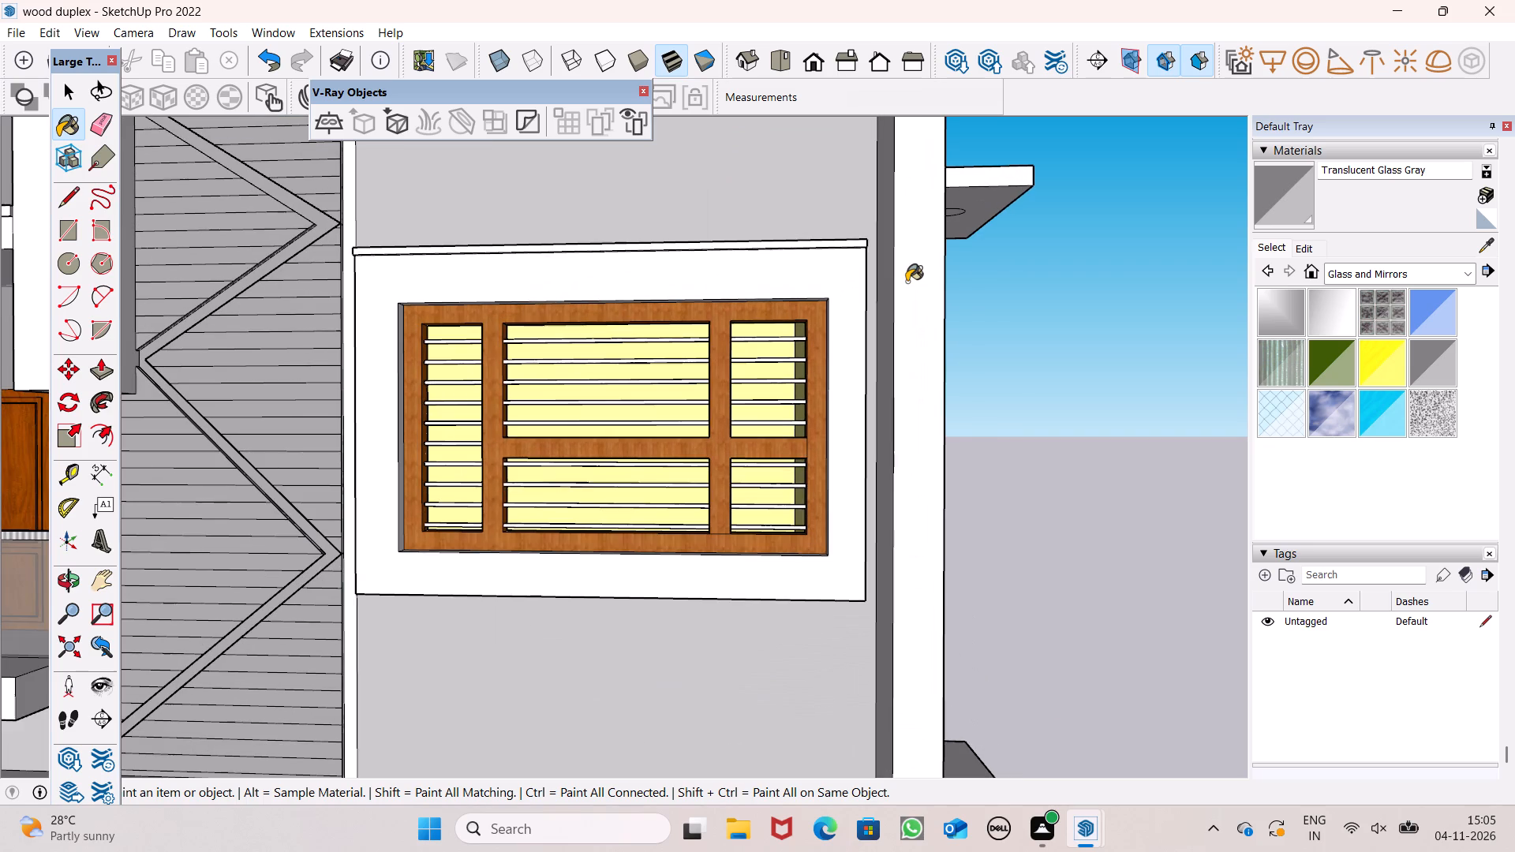
left_click(1349, 271)
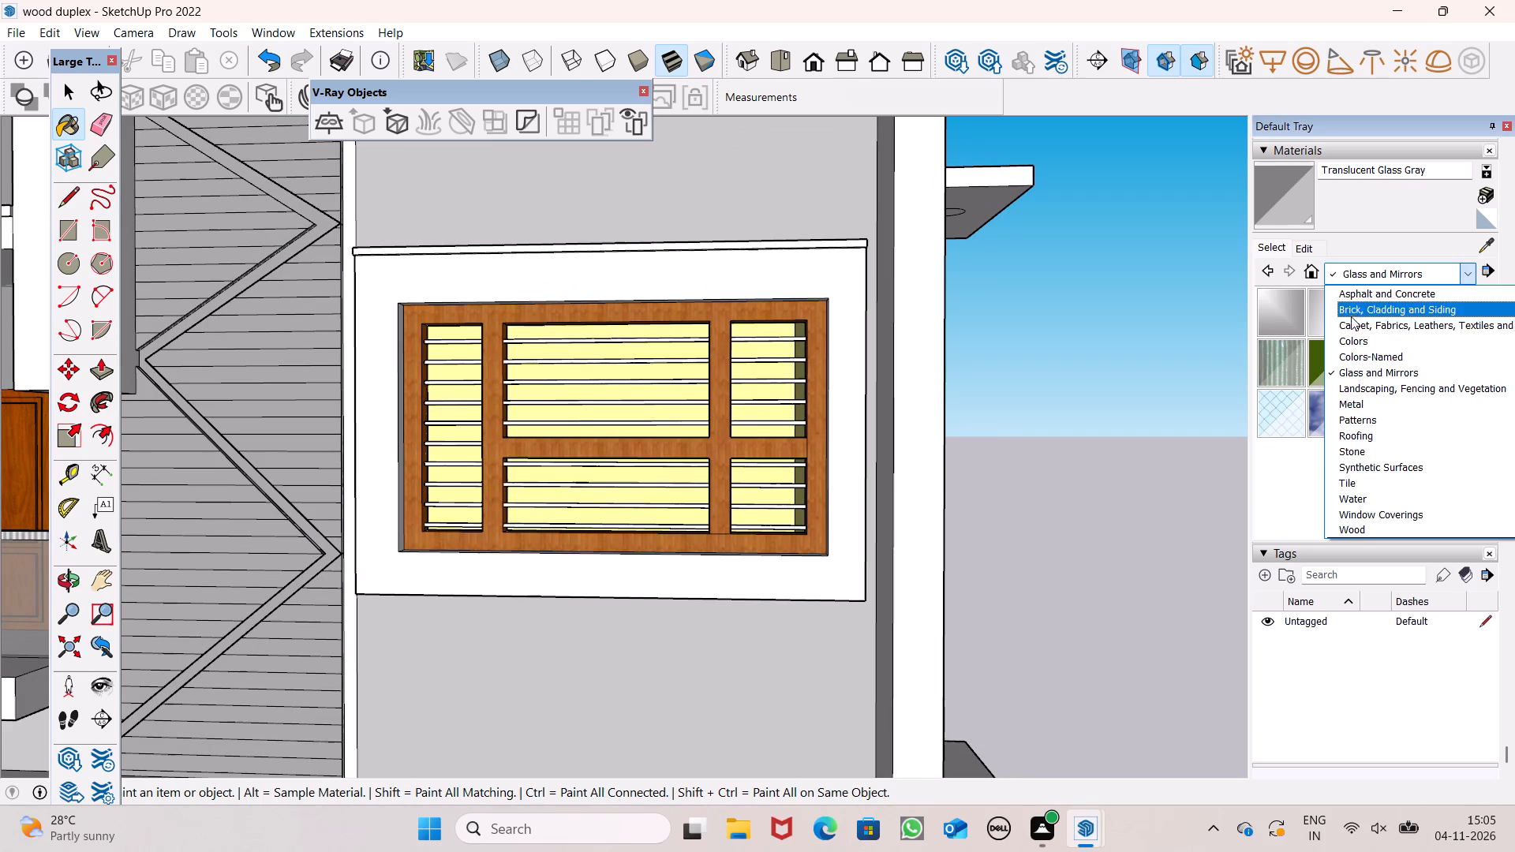
left_click(1350, 355)
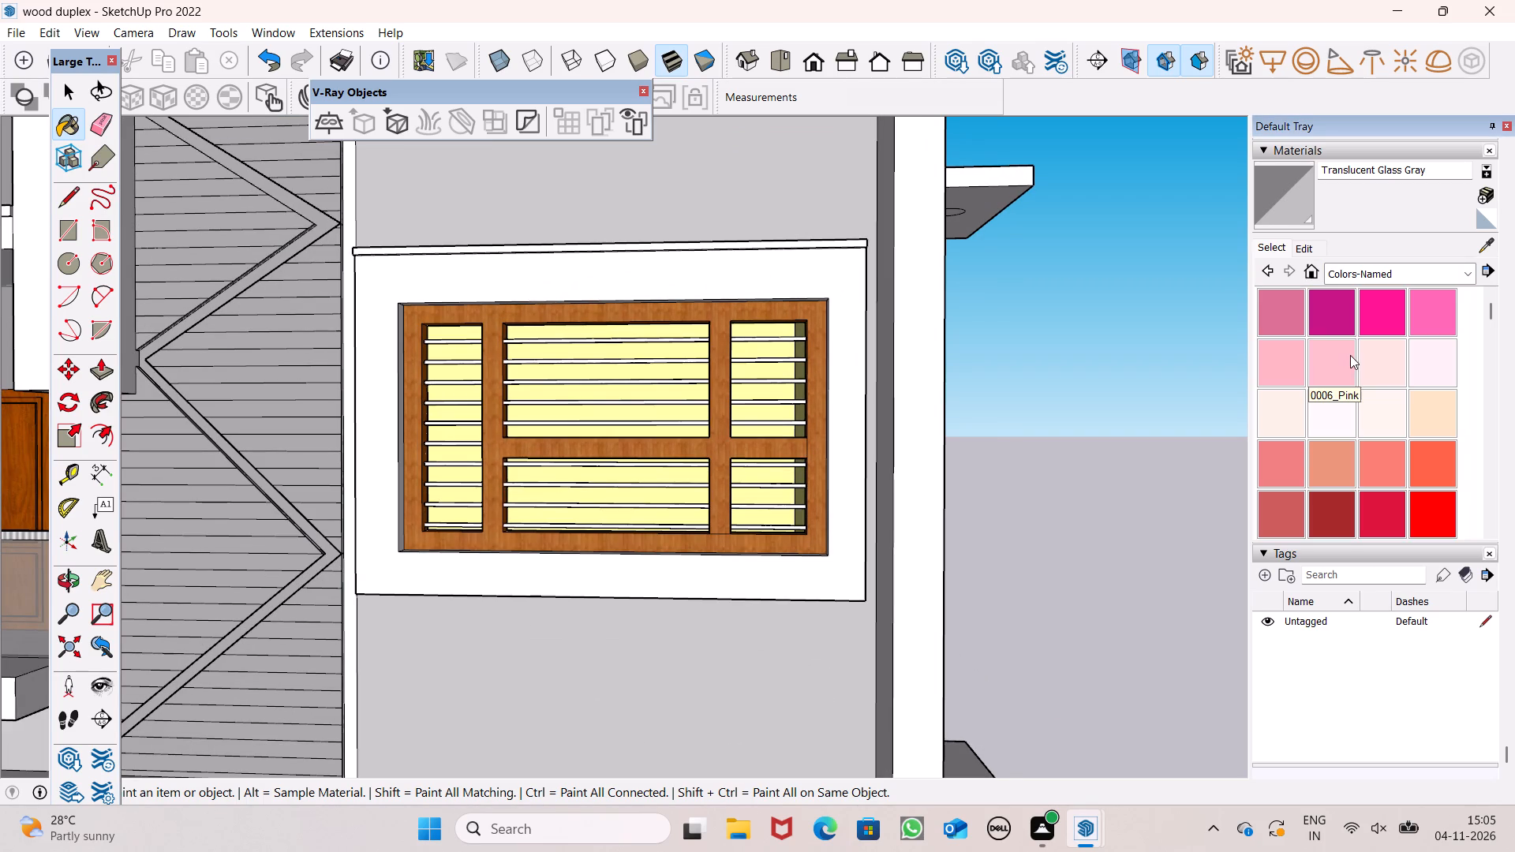
scroll(1350, 355, "down", 16)
scroll(1350, 355, "up", 1)
scroll(1350, 355, "down", 1)
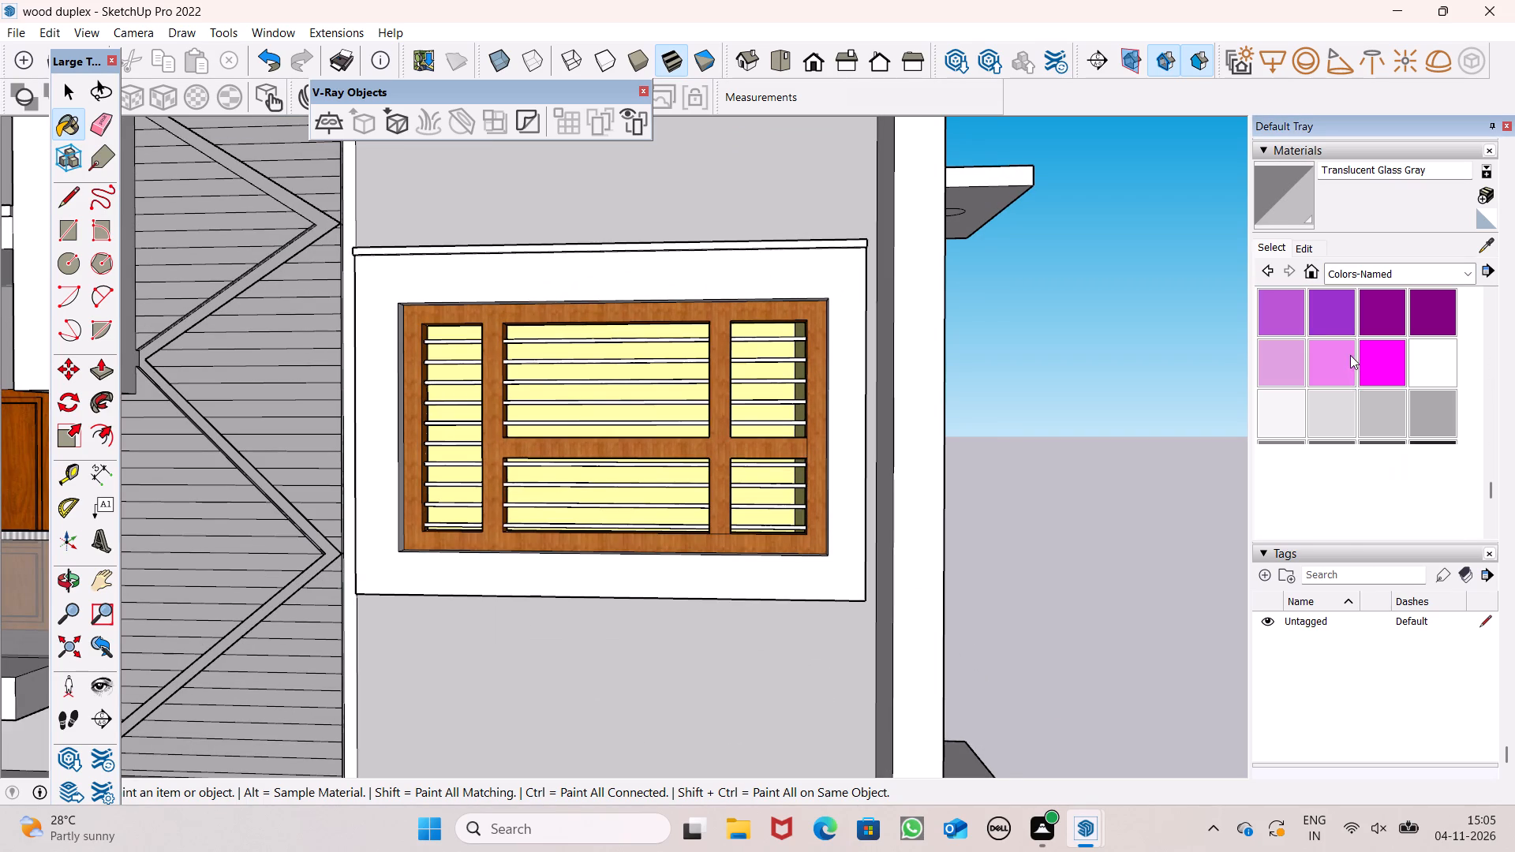
left_click(1427, 418)
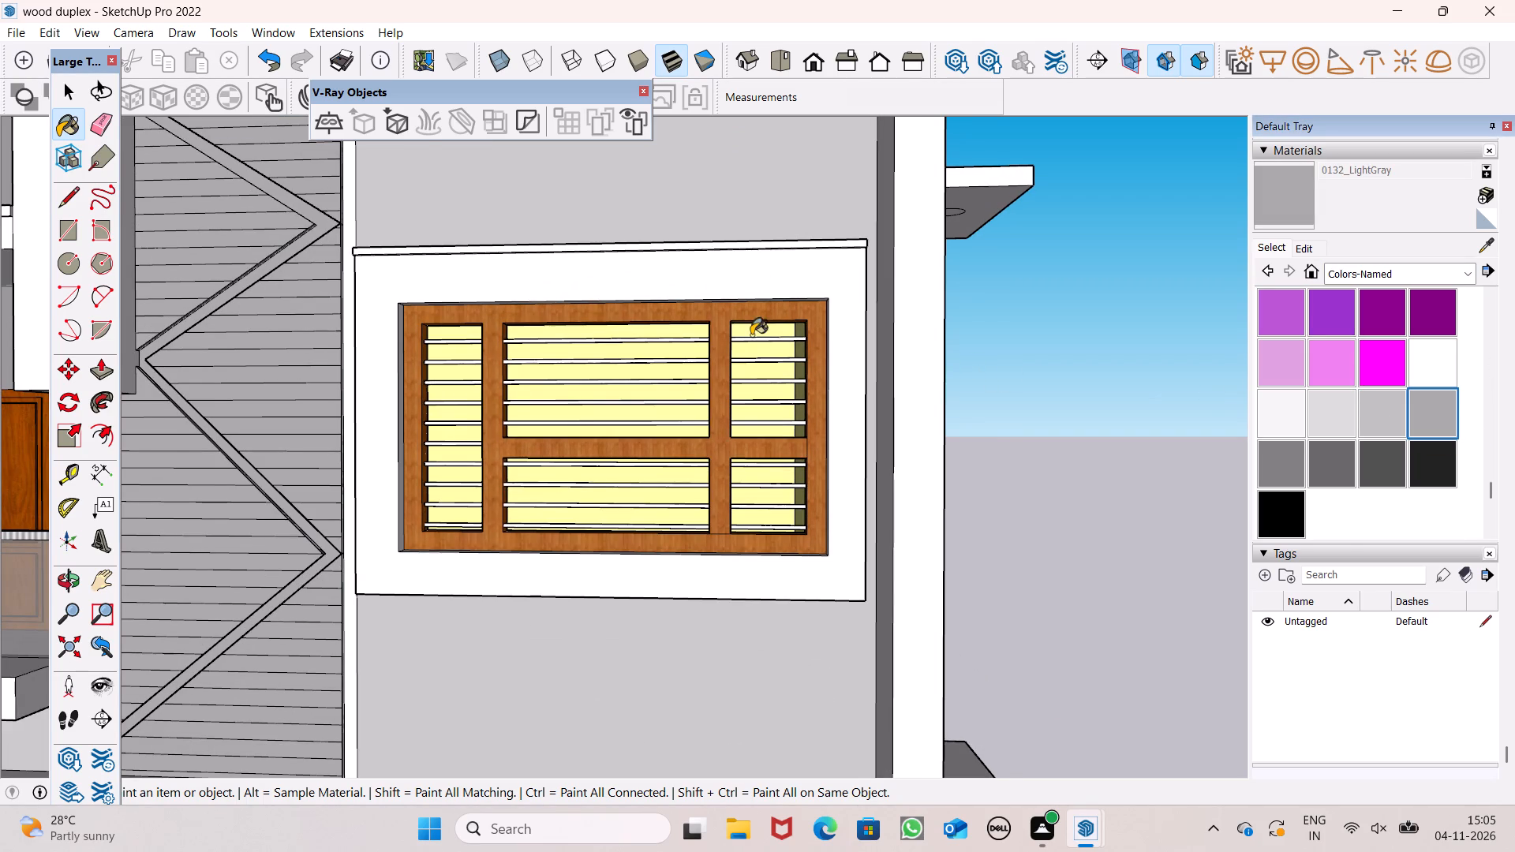
scroll(751, 335, "up", 8)
scroll(751, 335, "down", 5)
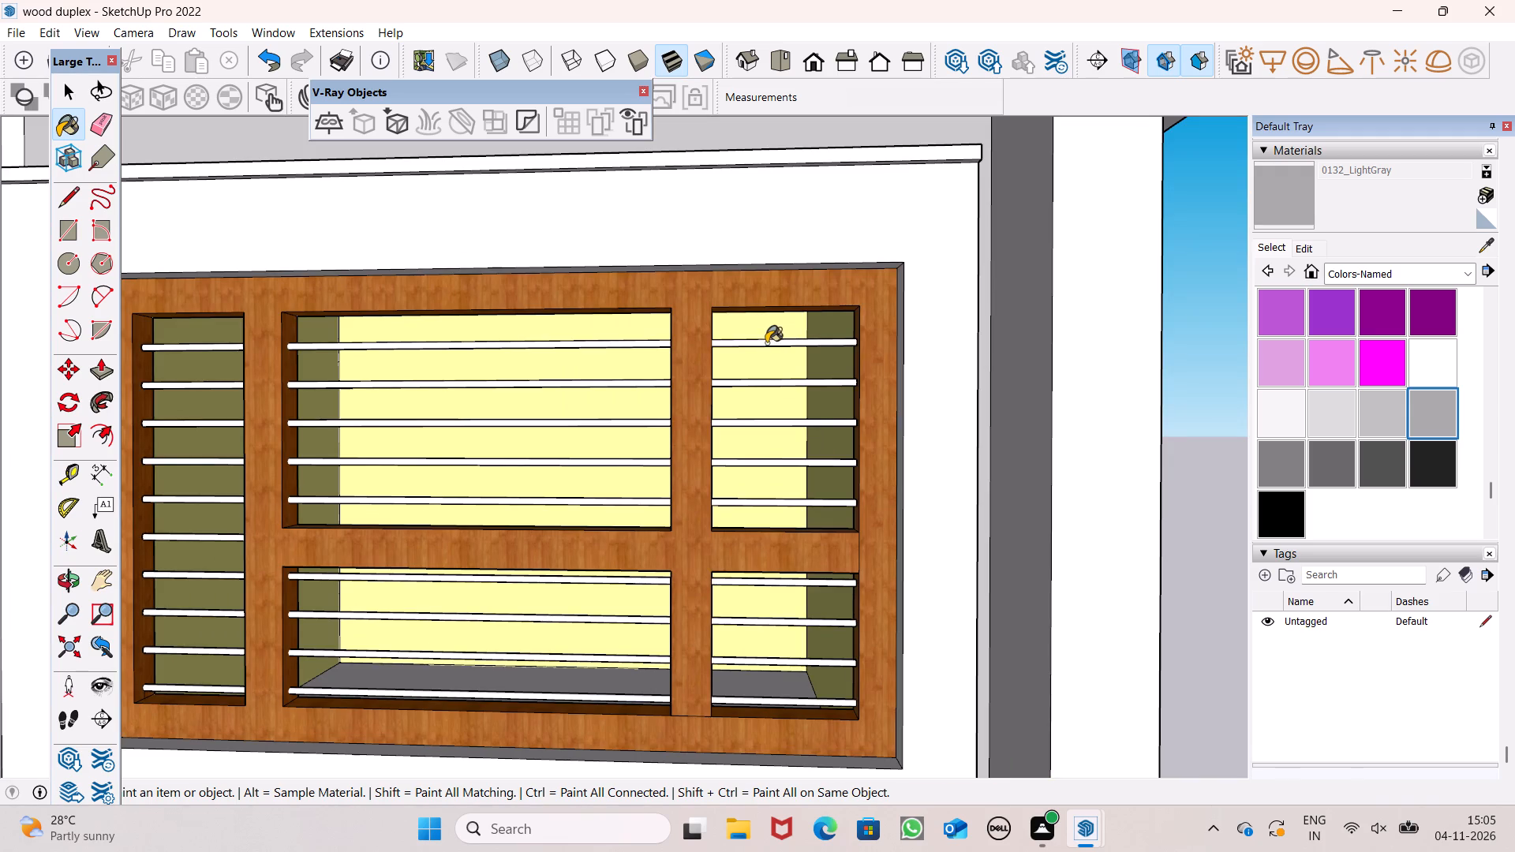
left_click(766, 342)
left_click(782, 382)
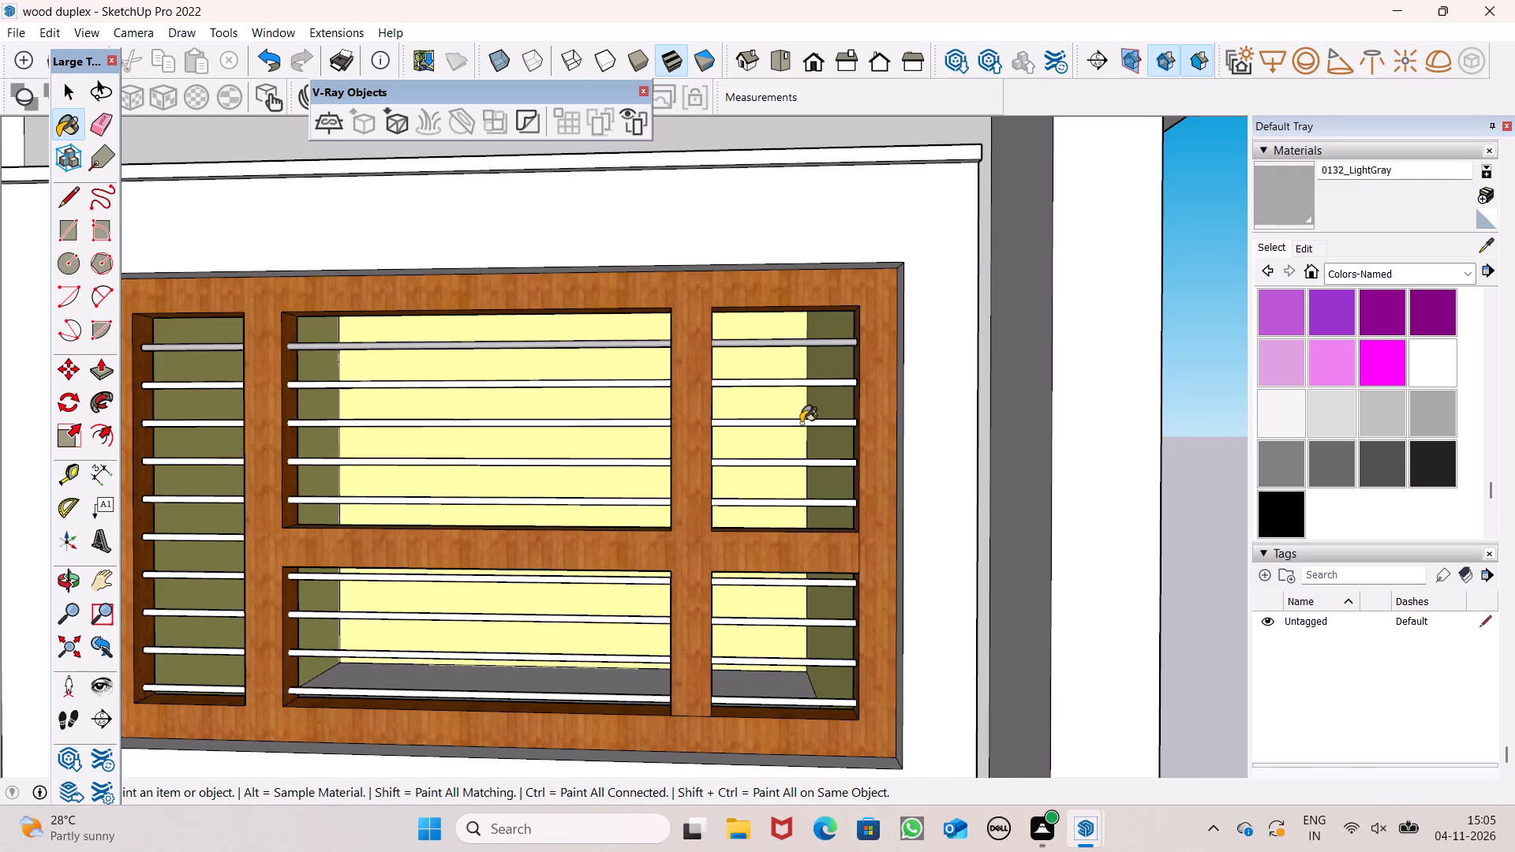
left_click(801, 424)
left_click(810, 461)
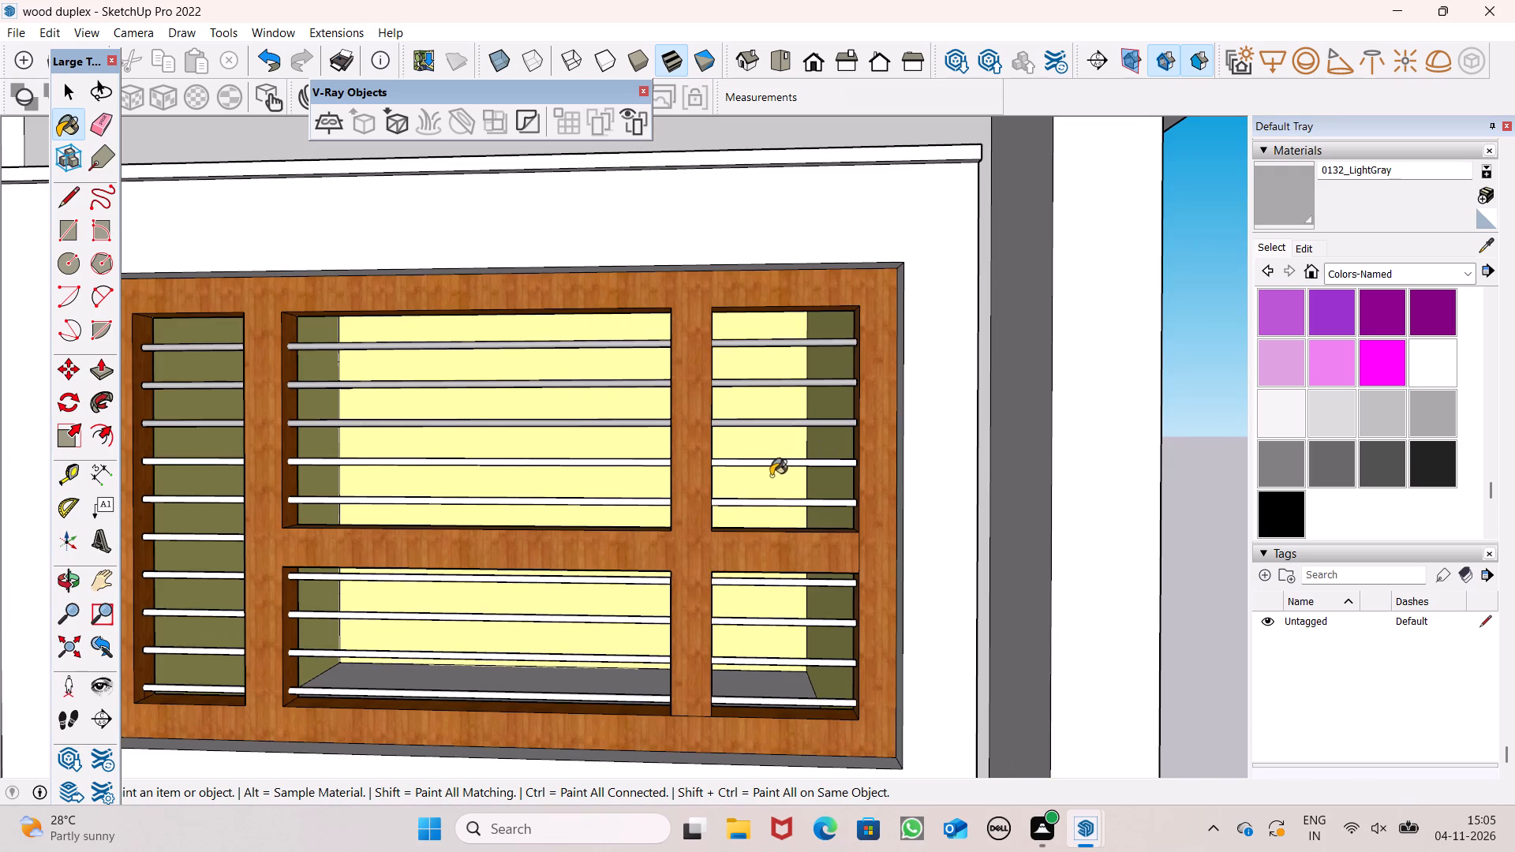
scroll(815, 479, "up", 4)
left_click(846, 597)
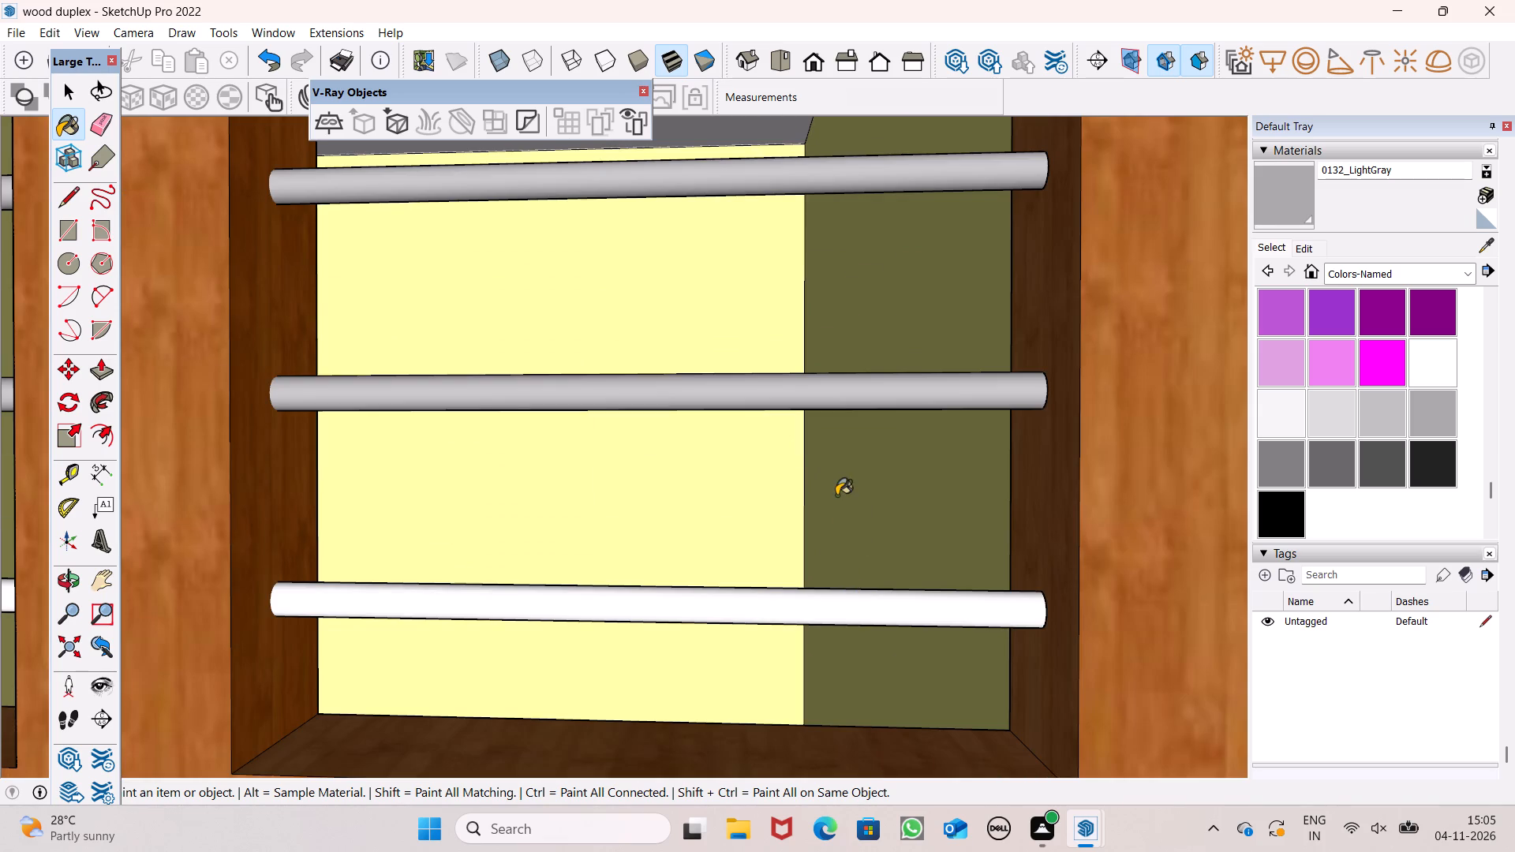
Paint the lower five horizontal bars of the upper-floor front window with 0132_LightGray.
scroll(836, 495, "down", 5)
scroll(342, 535, "up", 9)
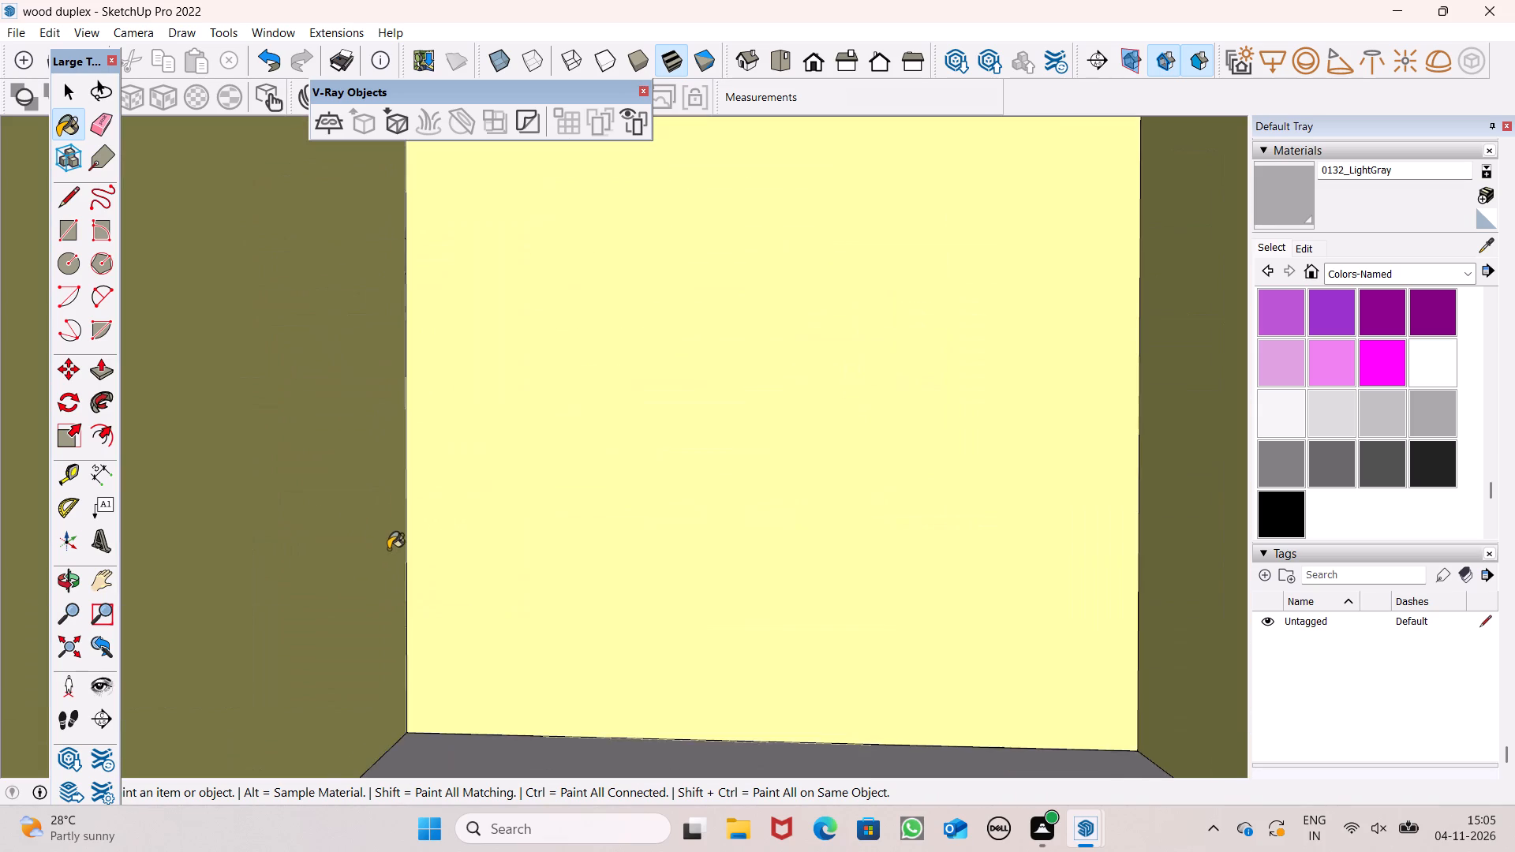
scroll(383, 524, "down", 4)
left_click(395, 532)
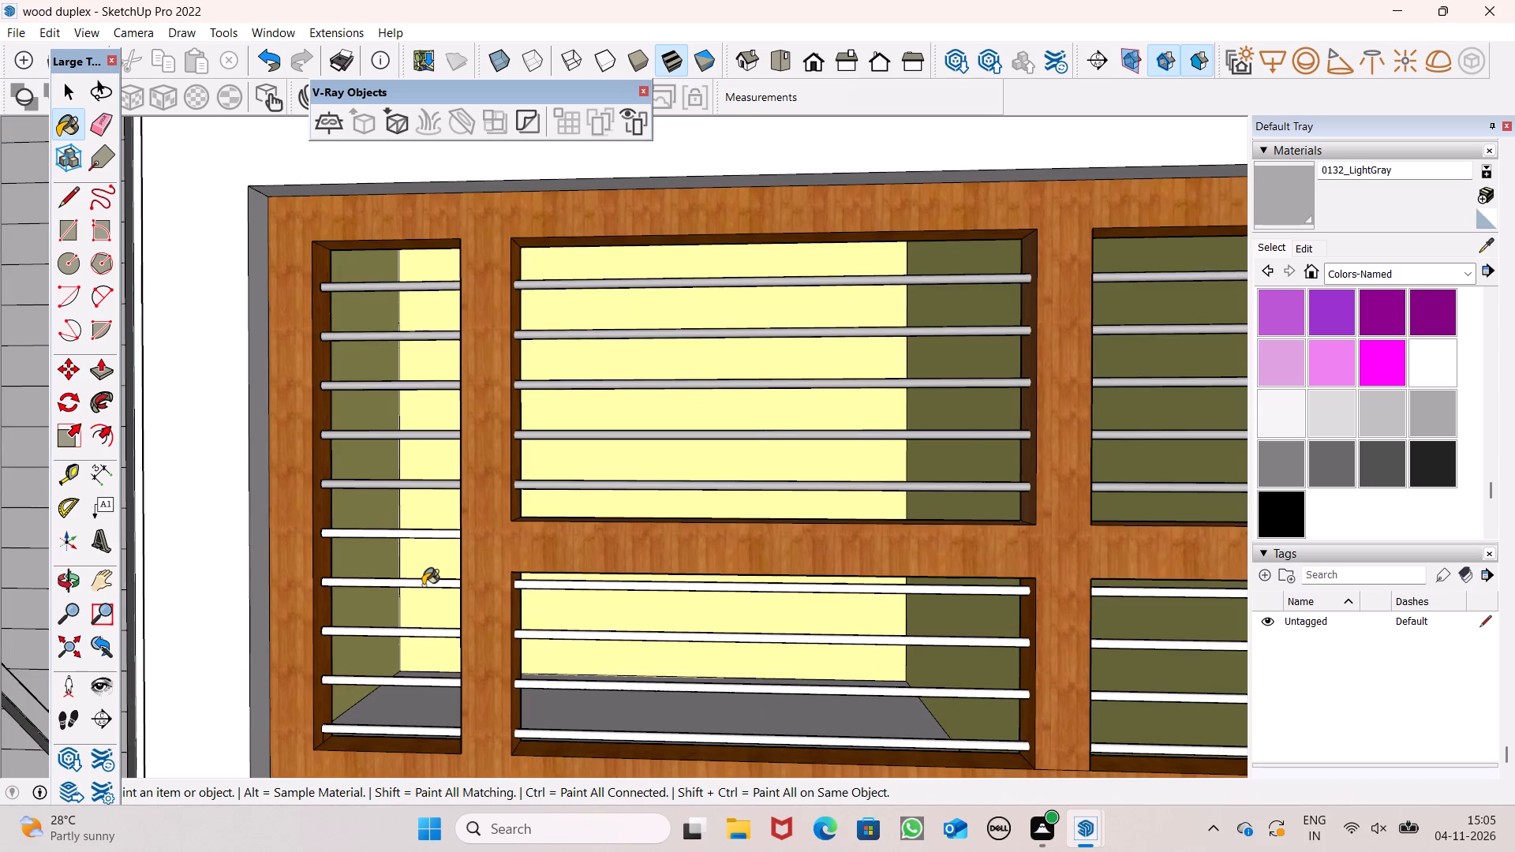
left_click(423, 584)
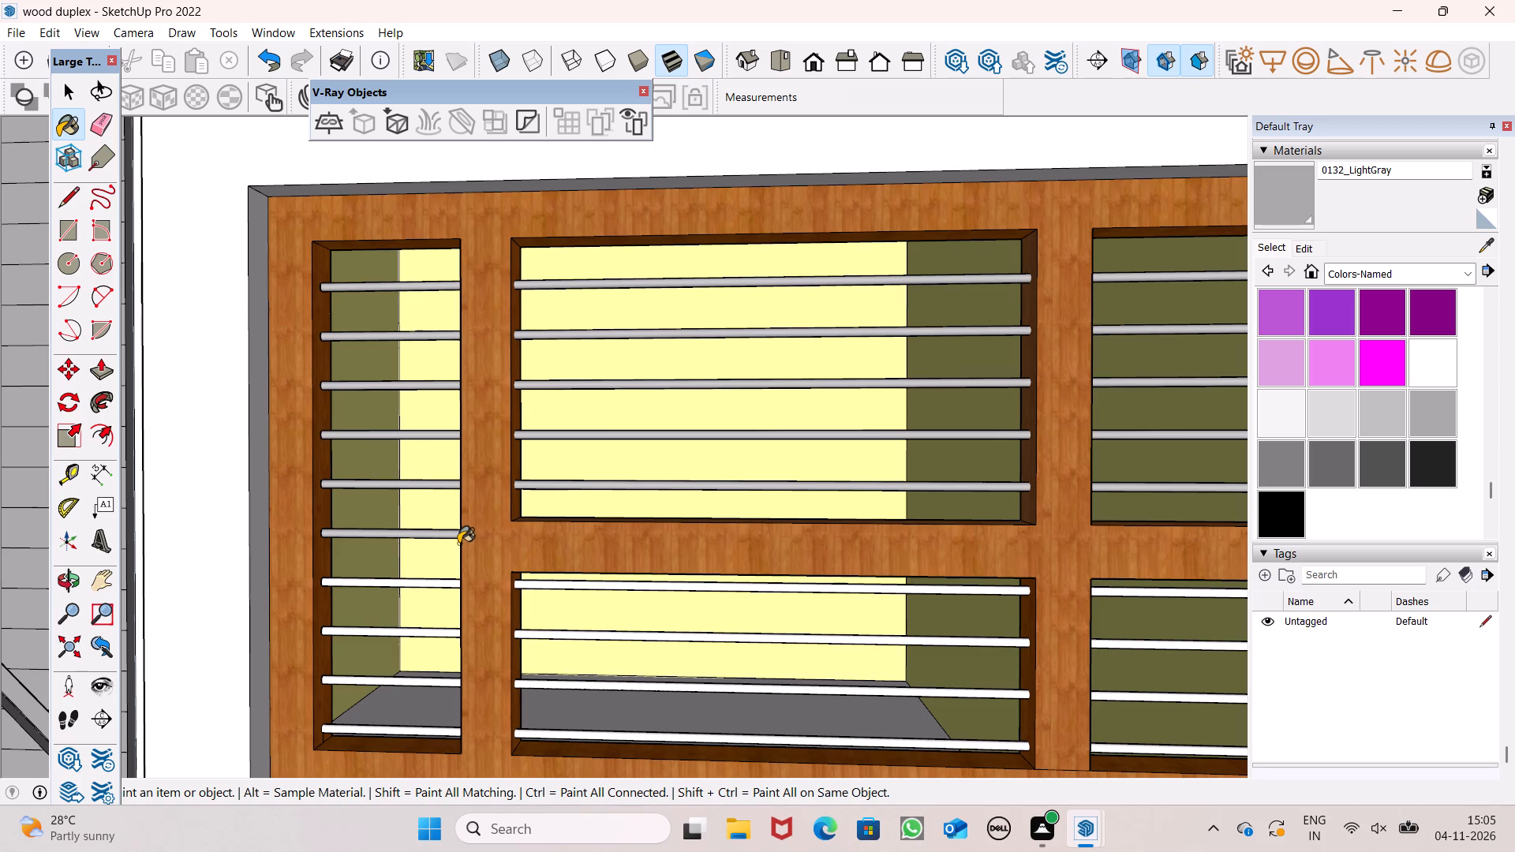
left_click(434, 630)
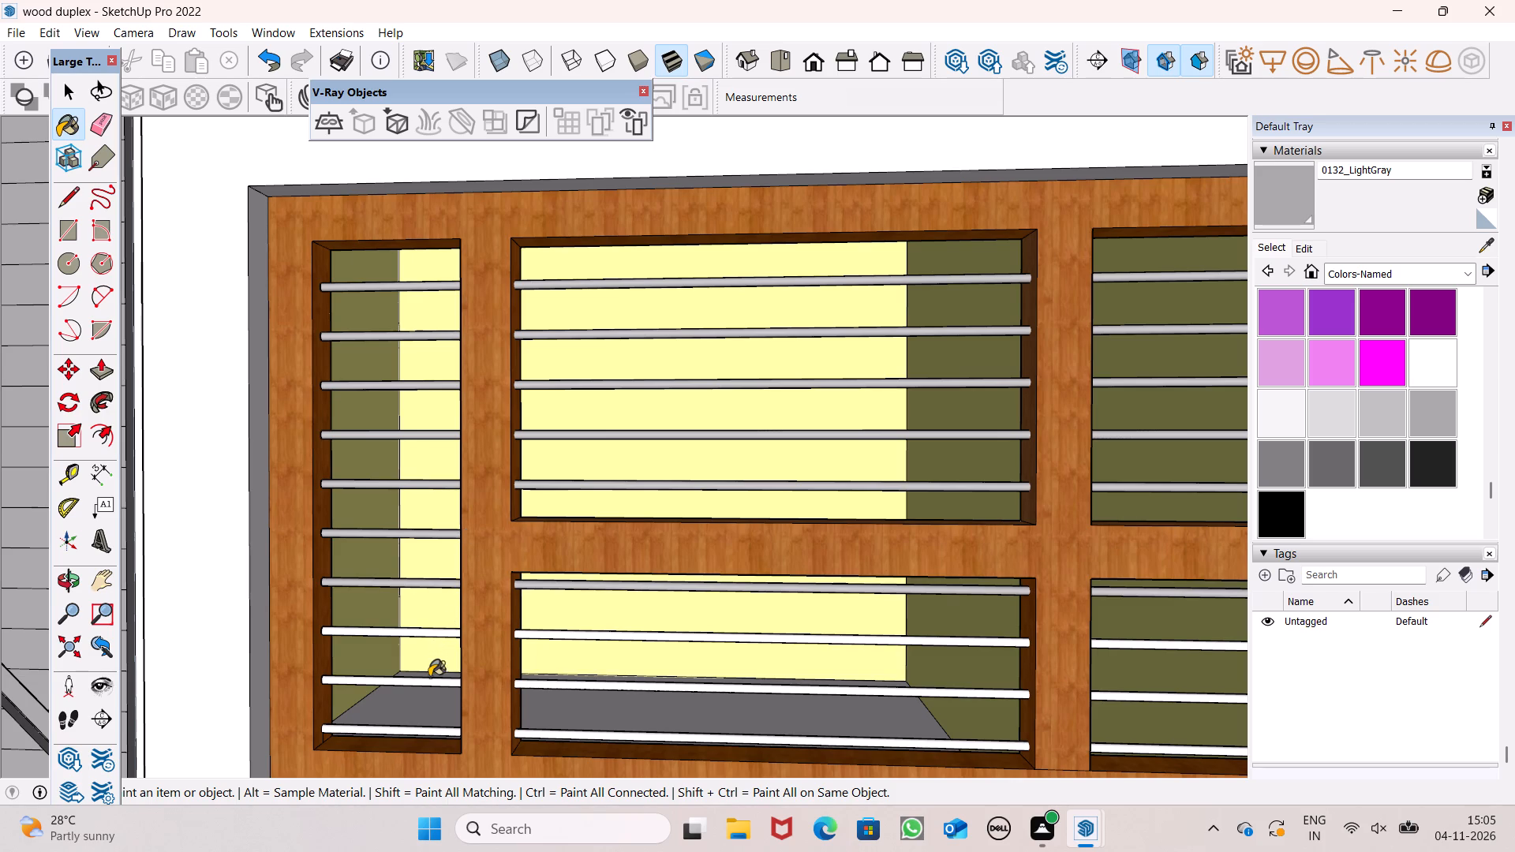
left_click(431, 681)
scroll(406, 579, "down", 4)
scroll(405, 685, "up", 6)
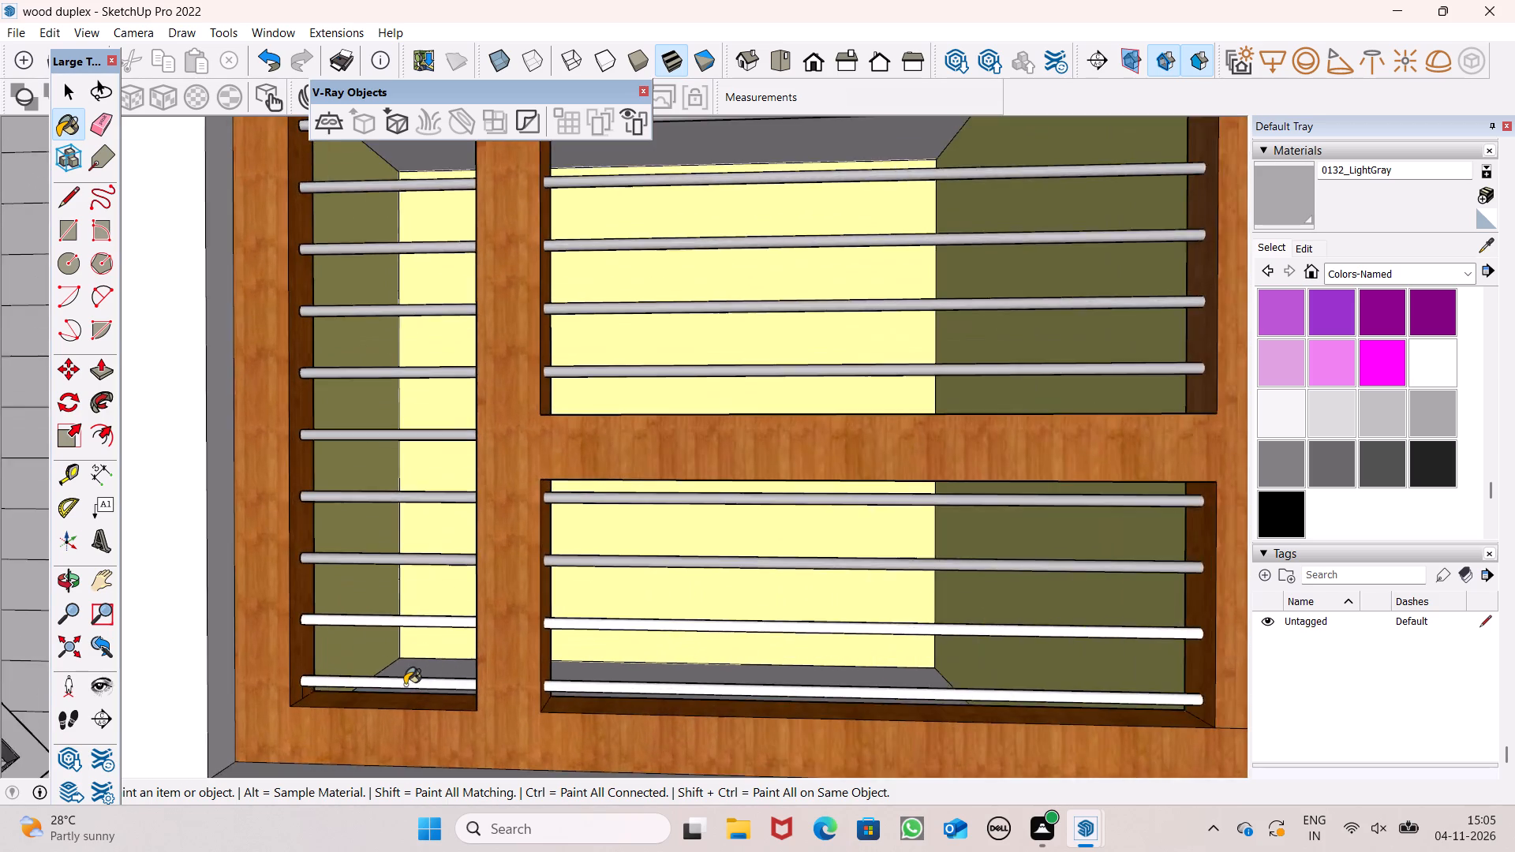
scroll(404, 679, "up", 6)
left_click(421, 688)
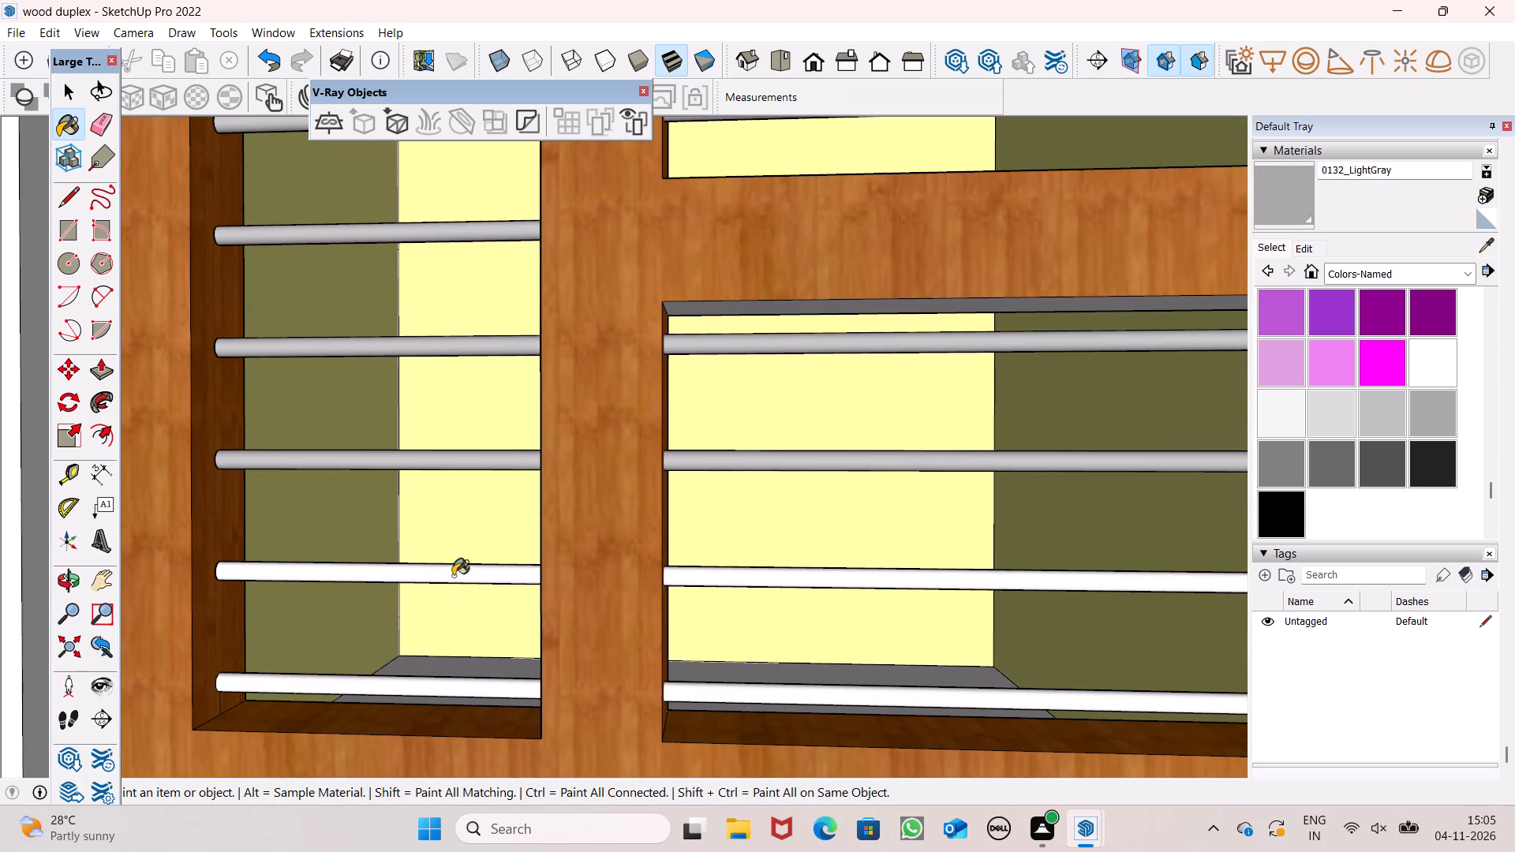
left_click(453, 575)
Paint the top eight horizontal bars of the white-framed ground-floor front window between the blue columns with 0132_LightGray.
scroll(399, 575, "down", 13)
scroll(789, 534, "down", 3)
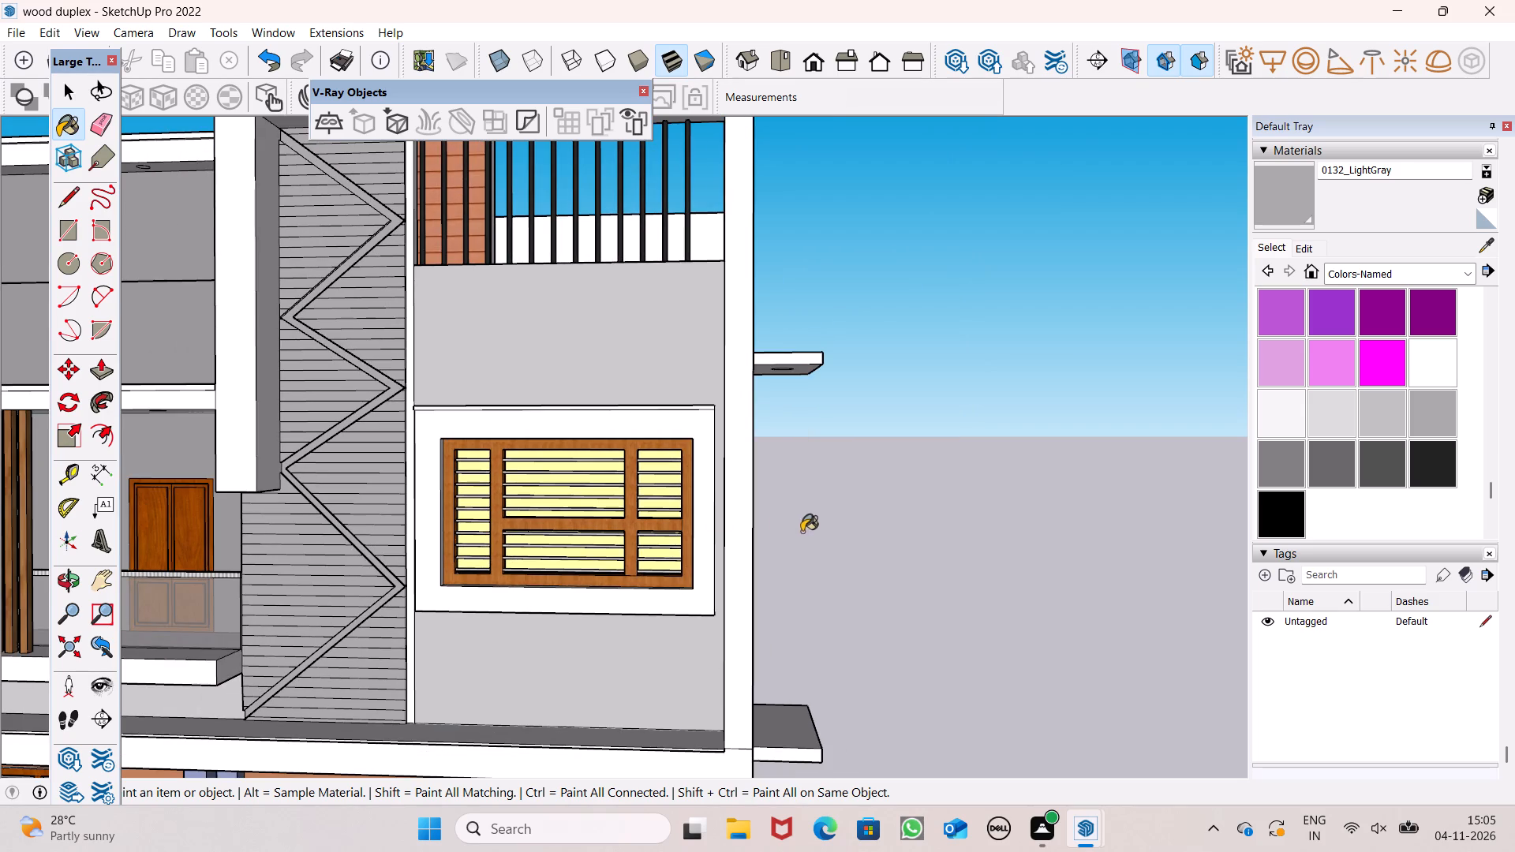
scroll(677, 527, "up", 9)
scroll(866, 523, "down", 5)
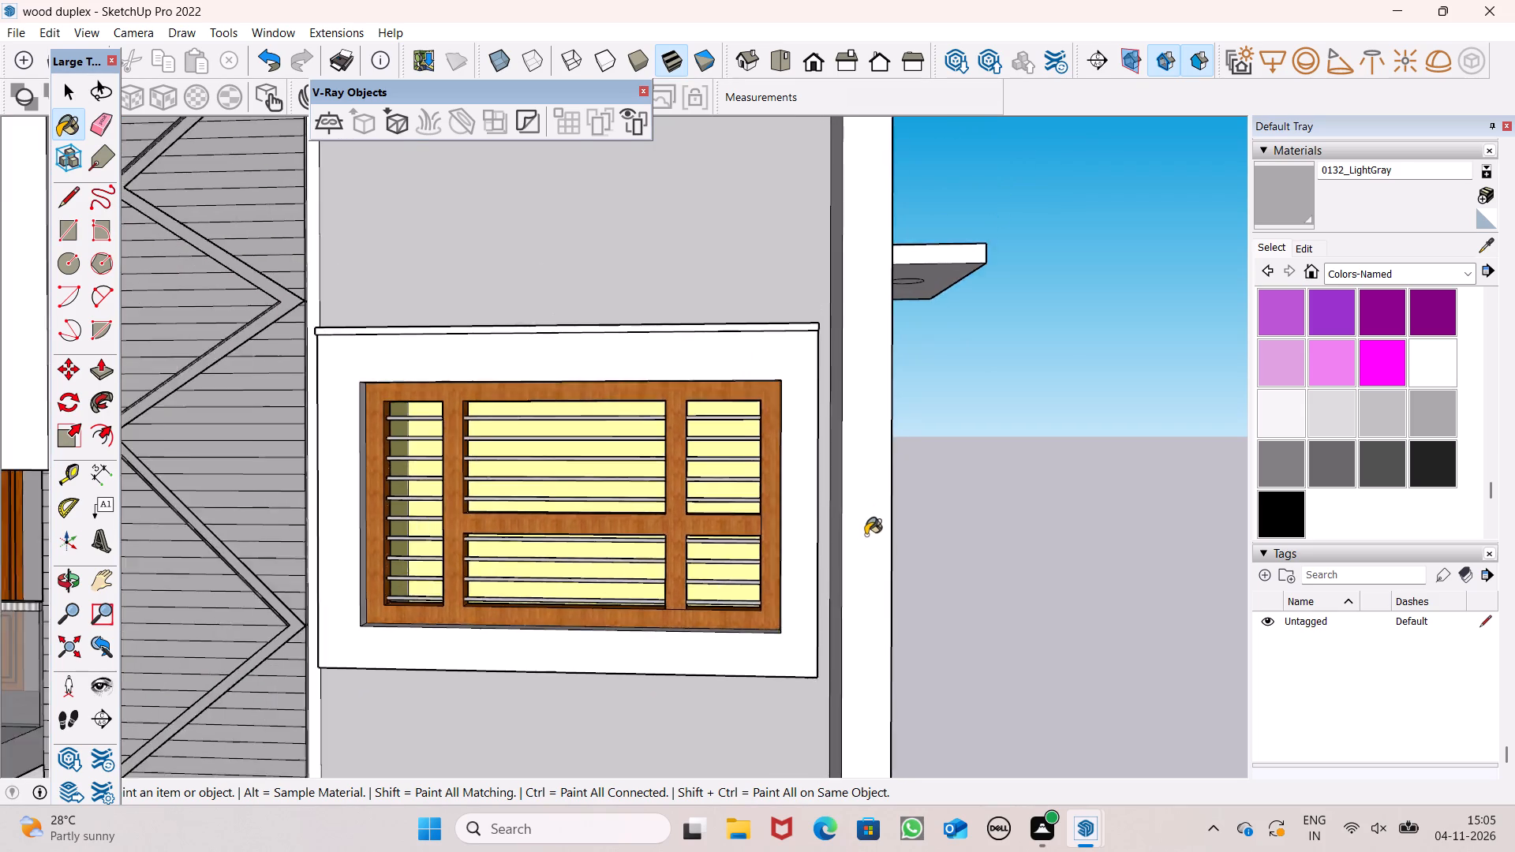
scroll(866, 535, "down", 11)
scroll(679, 478, "down", 1)
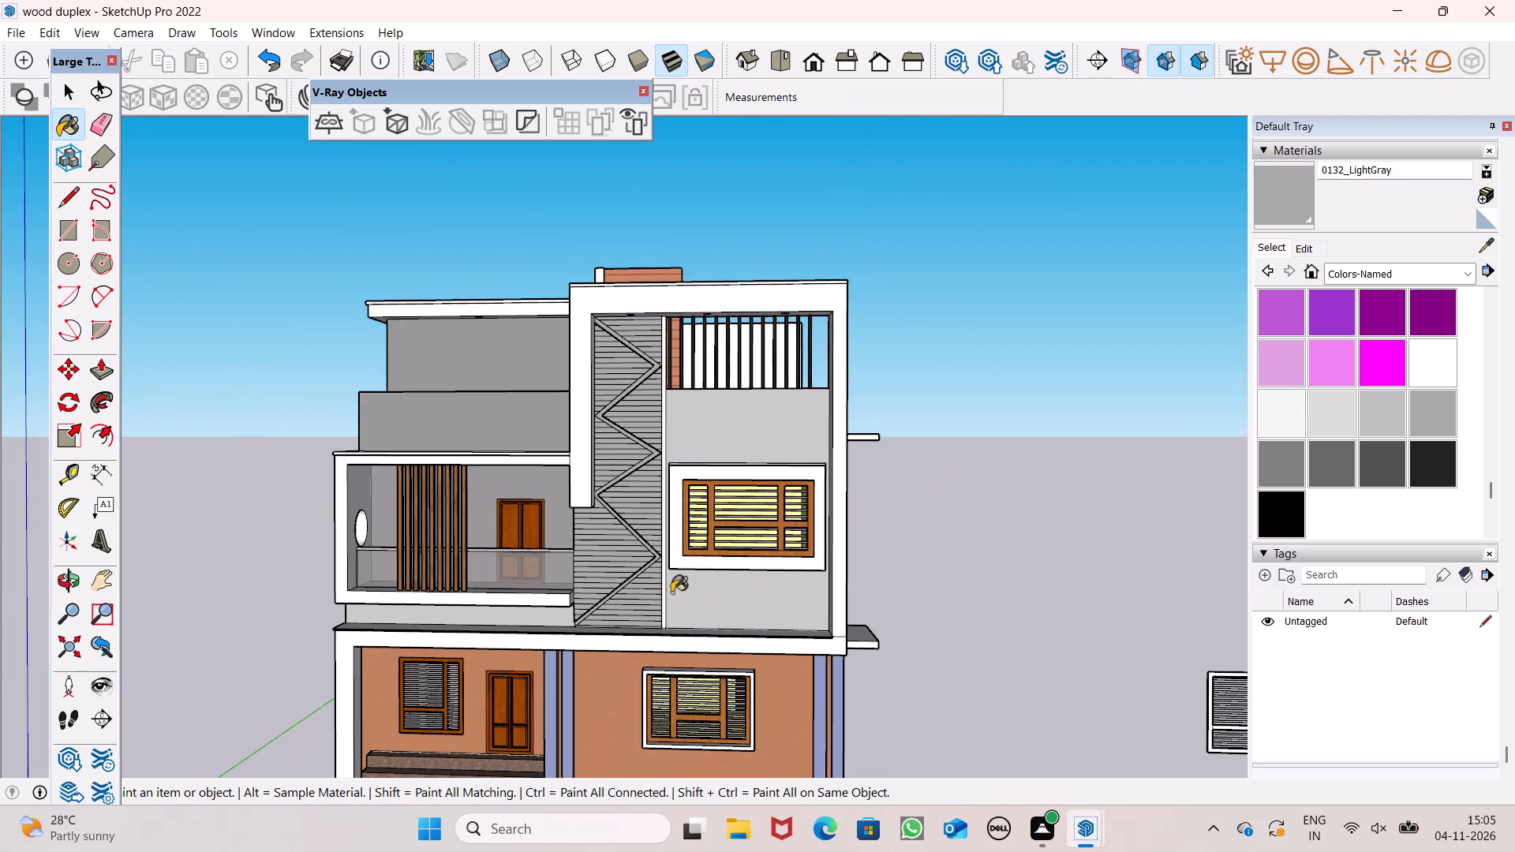
scroll(650, 760, "up", 6)
scroll(723, 700, "up", 15)
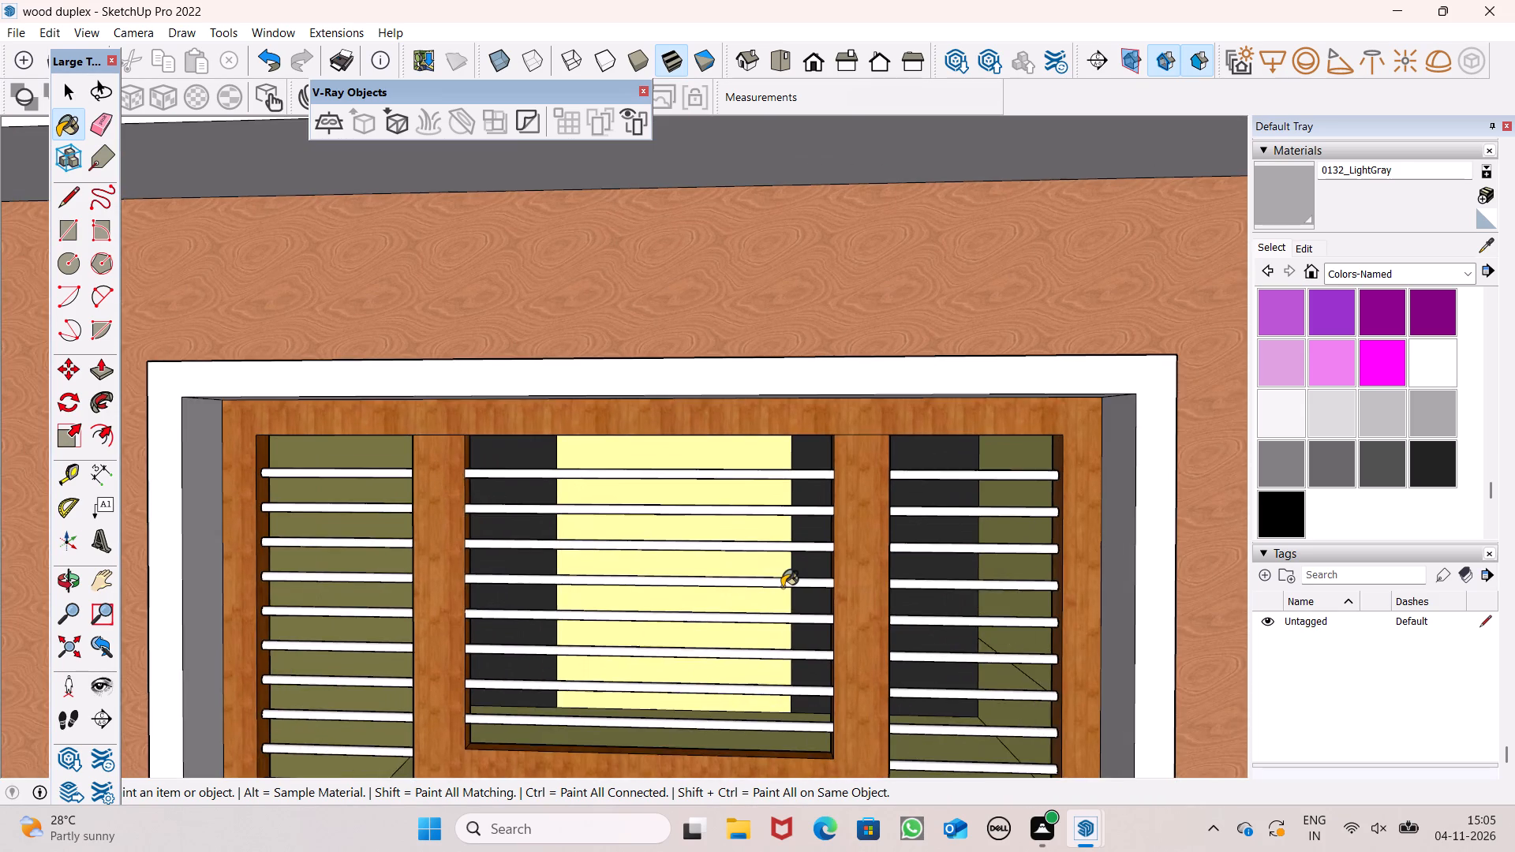
scroll(782, 587, "up", 8)
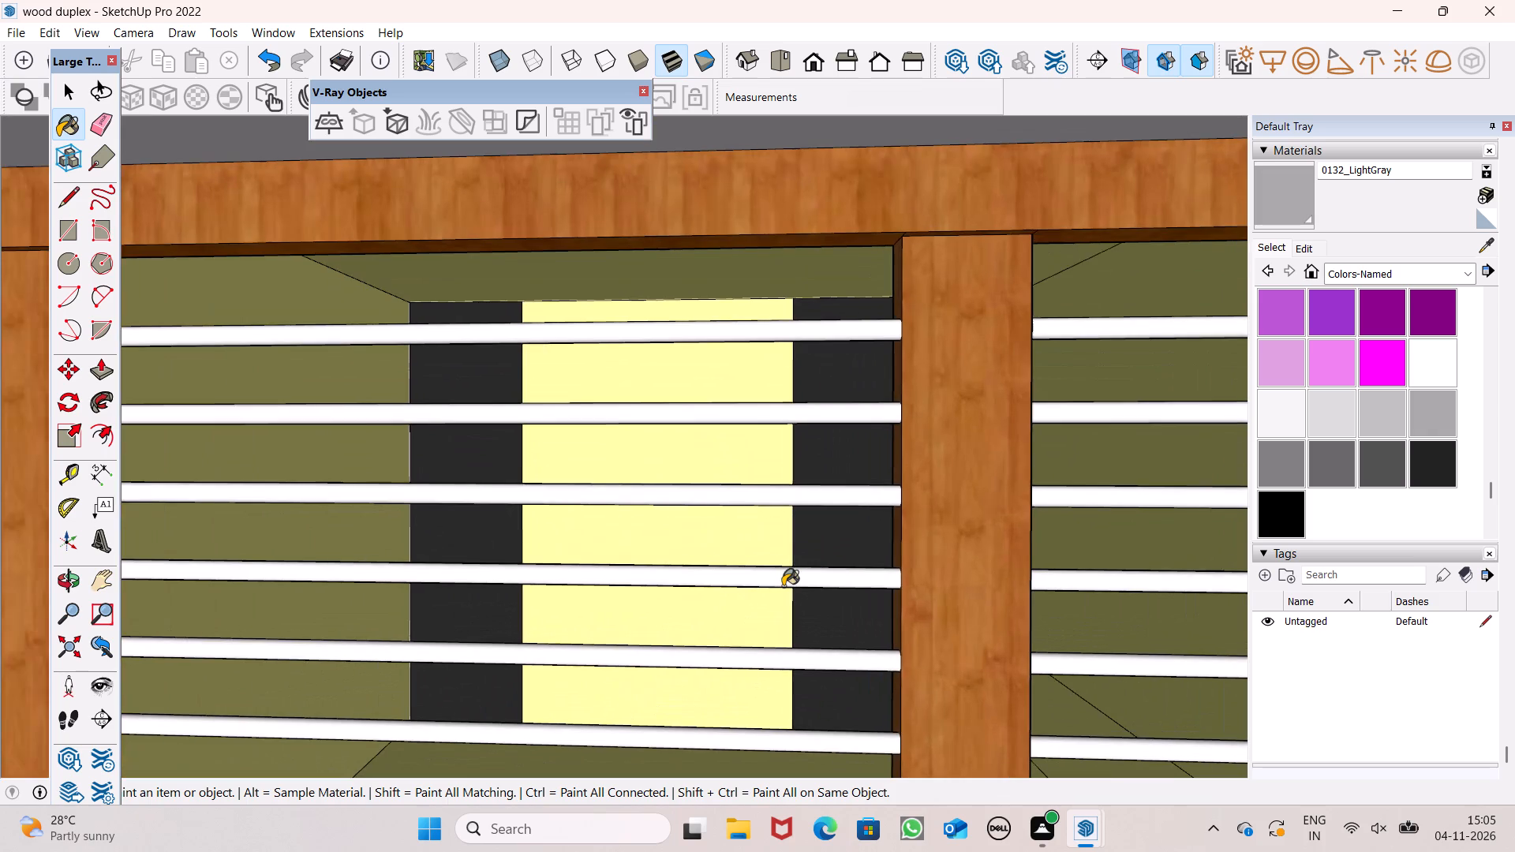
scroll(783, 586, "down", 3)
left_click(817, 395)
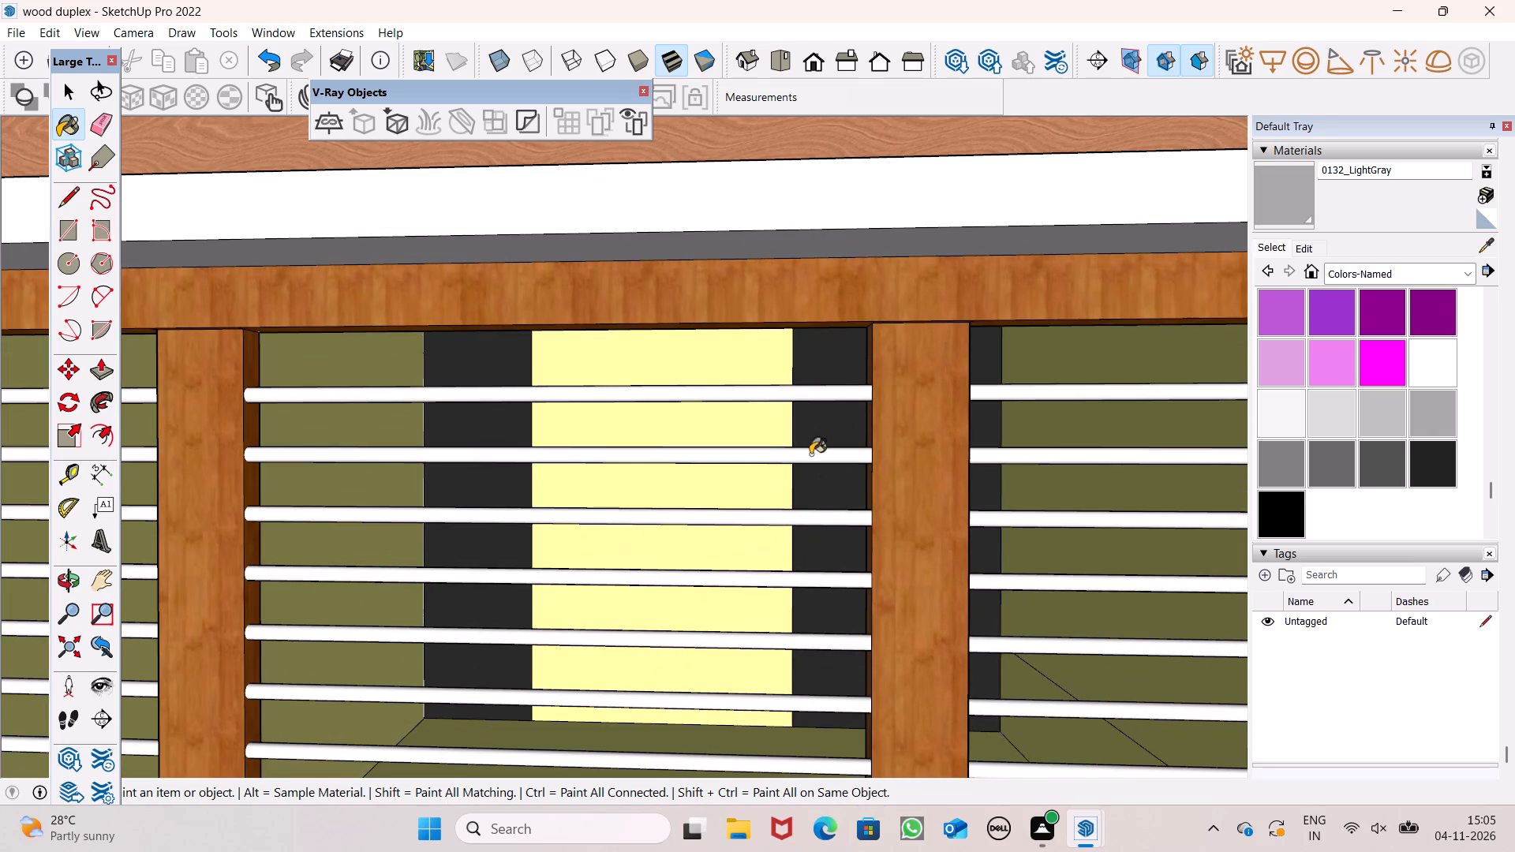
left_click(810, 456)
scroll(782, 387, "down", 7)
scroll(784, 419, "up", 4)
left_click(808, 468)
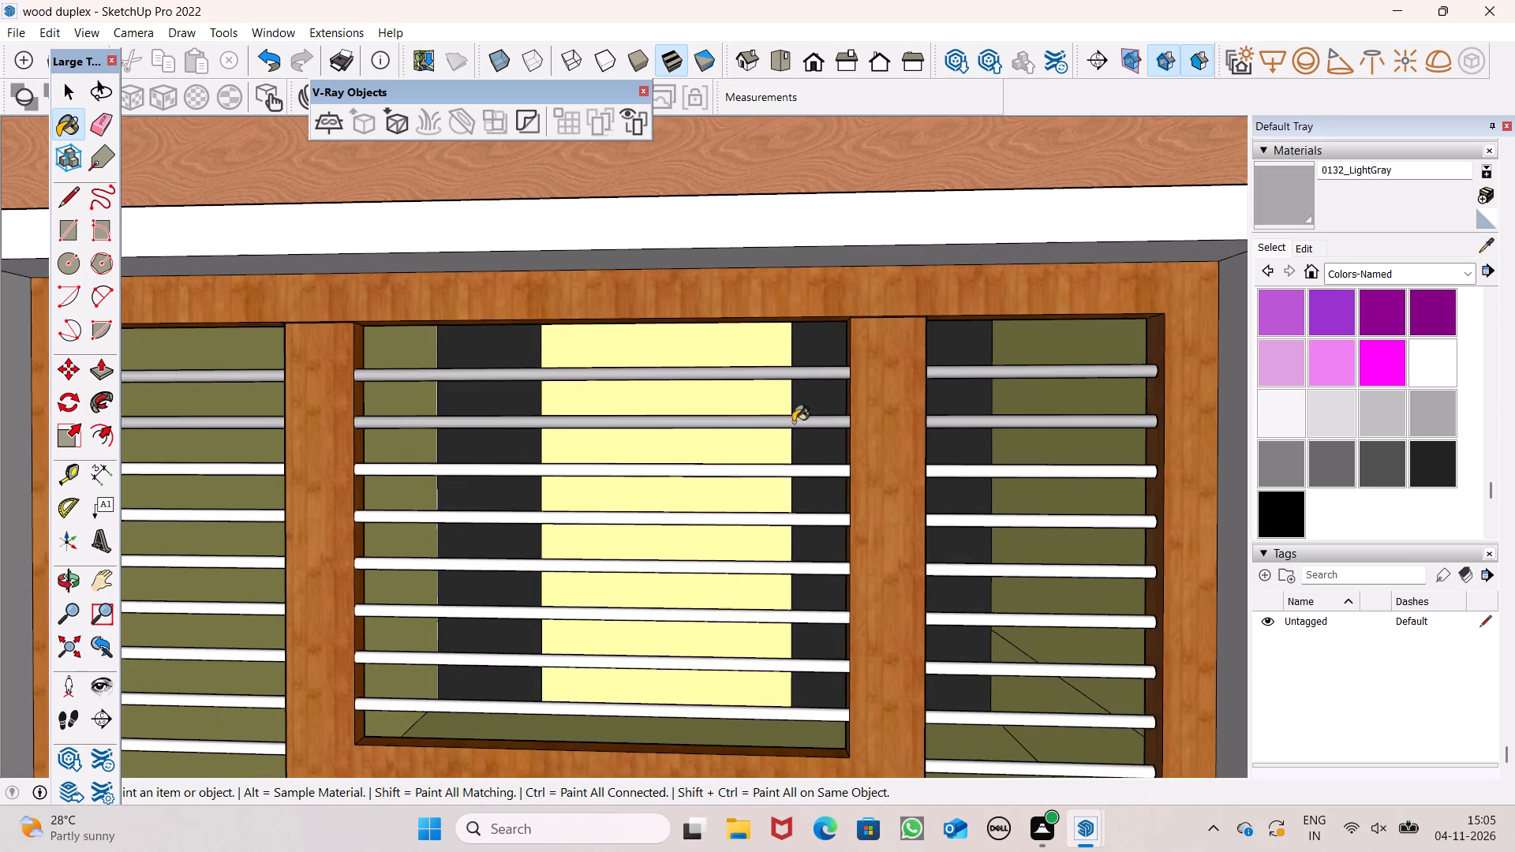
scroll(793, 422, "down", 4)
scroll(813, 487, "up", 3)
left_click(813, 491)
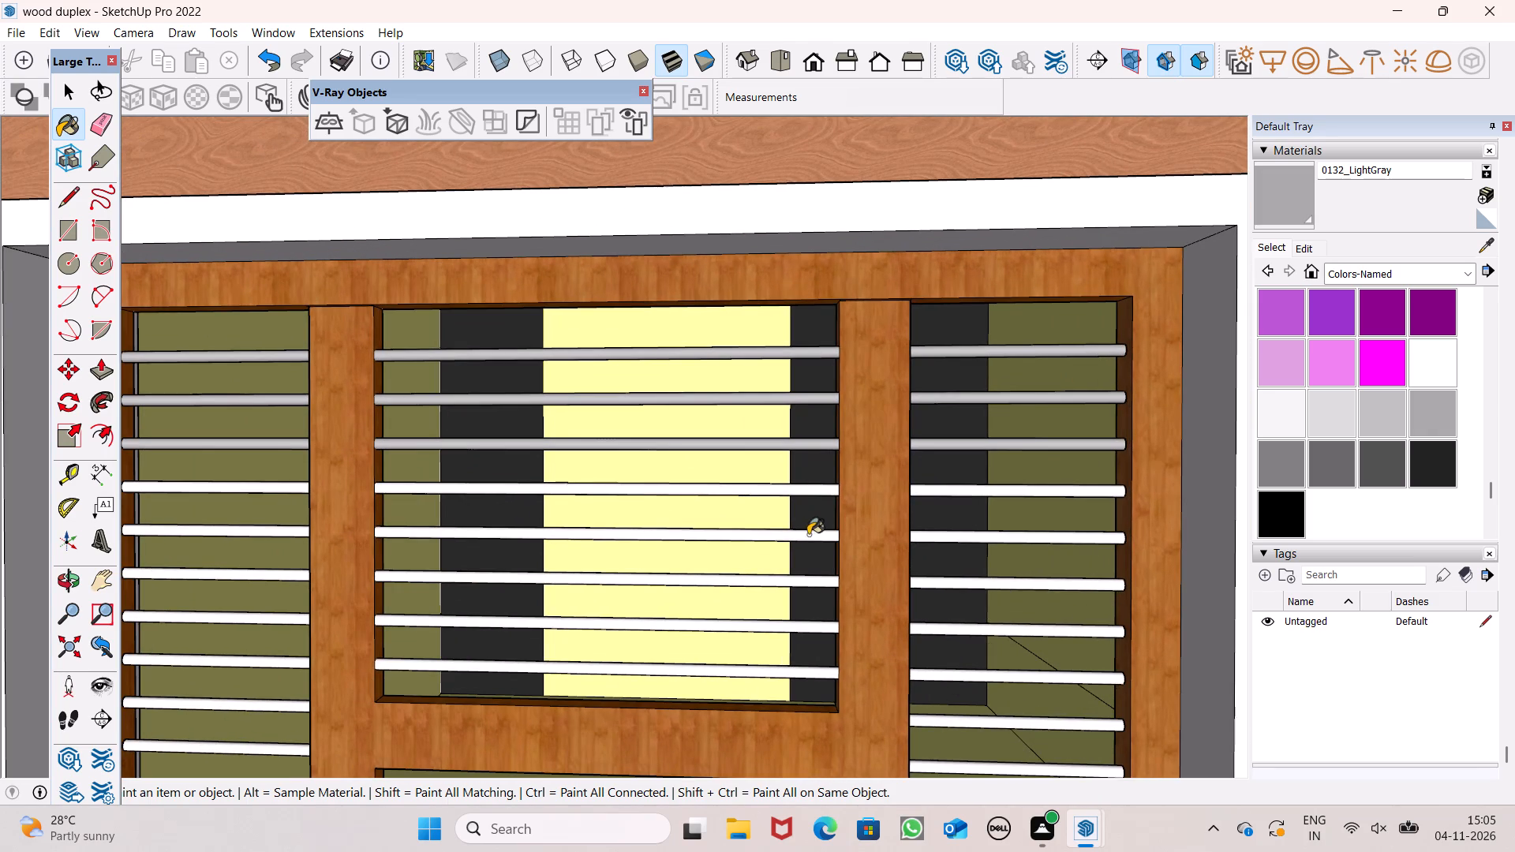
left_click(808, 535)
scroll(795, 451, "down", 4)
scroll(795, 451, "up", 1)
scroll(814, 551, "up", 3)
left_click(814, 551)
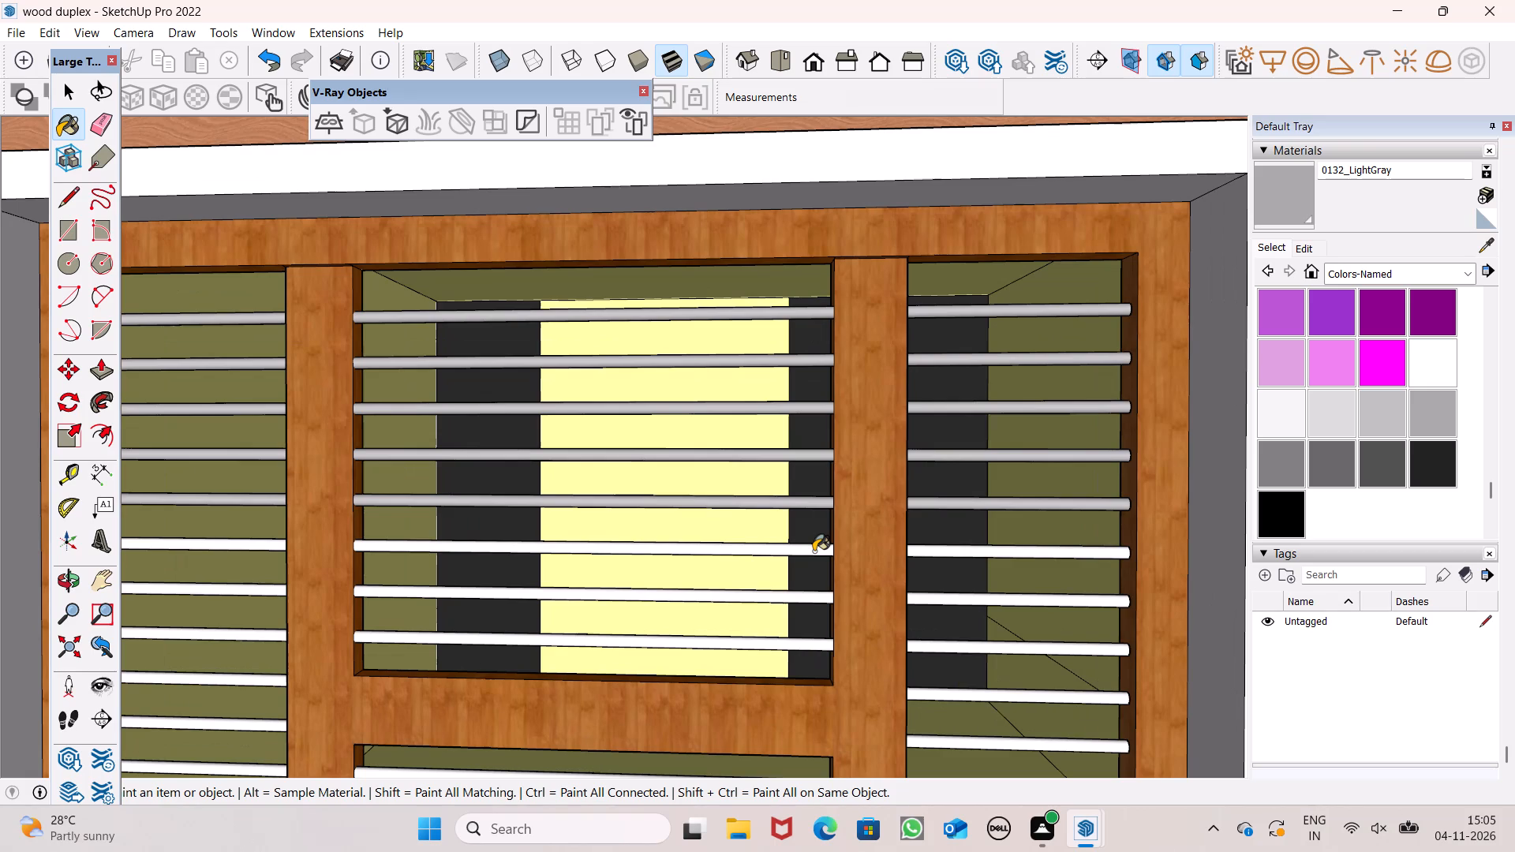
left_click(806, 596)
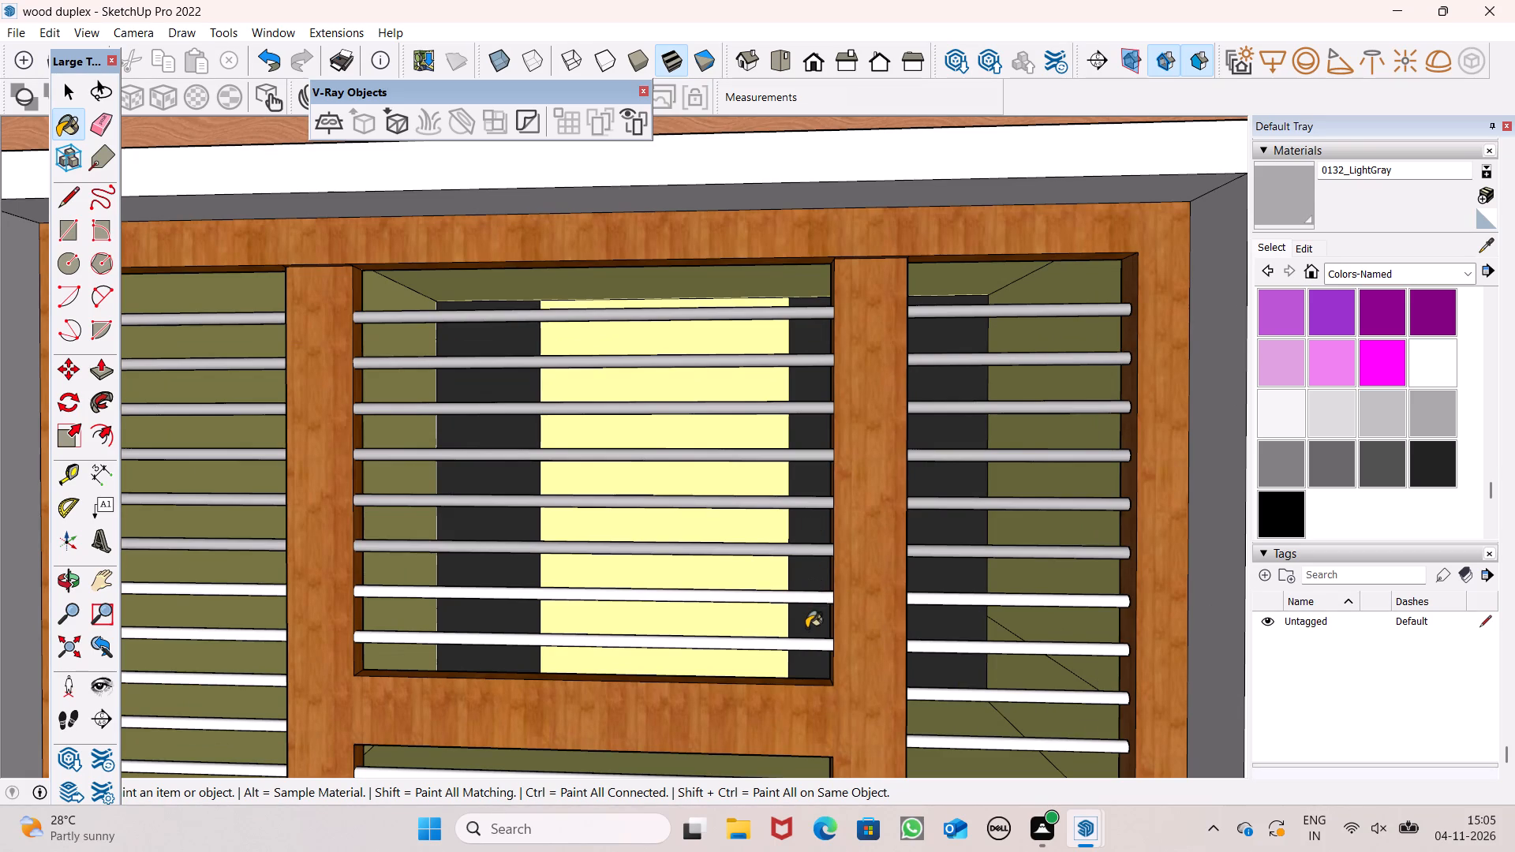
left_click(805, 642)
Paint the remaining six lower bars of the white-framed ground-floor front window with 0132_LightGray.
scroll(731, 464, "down", 6)
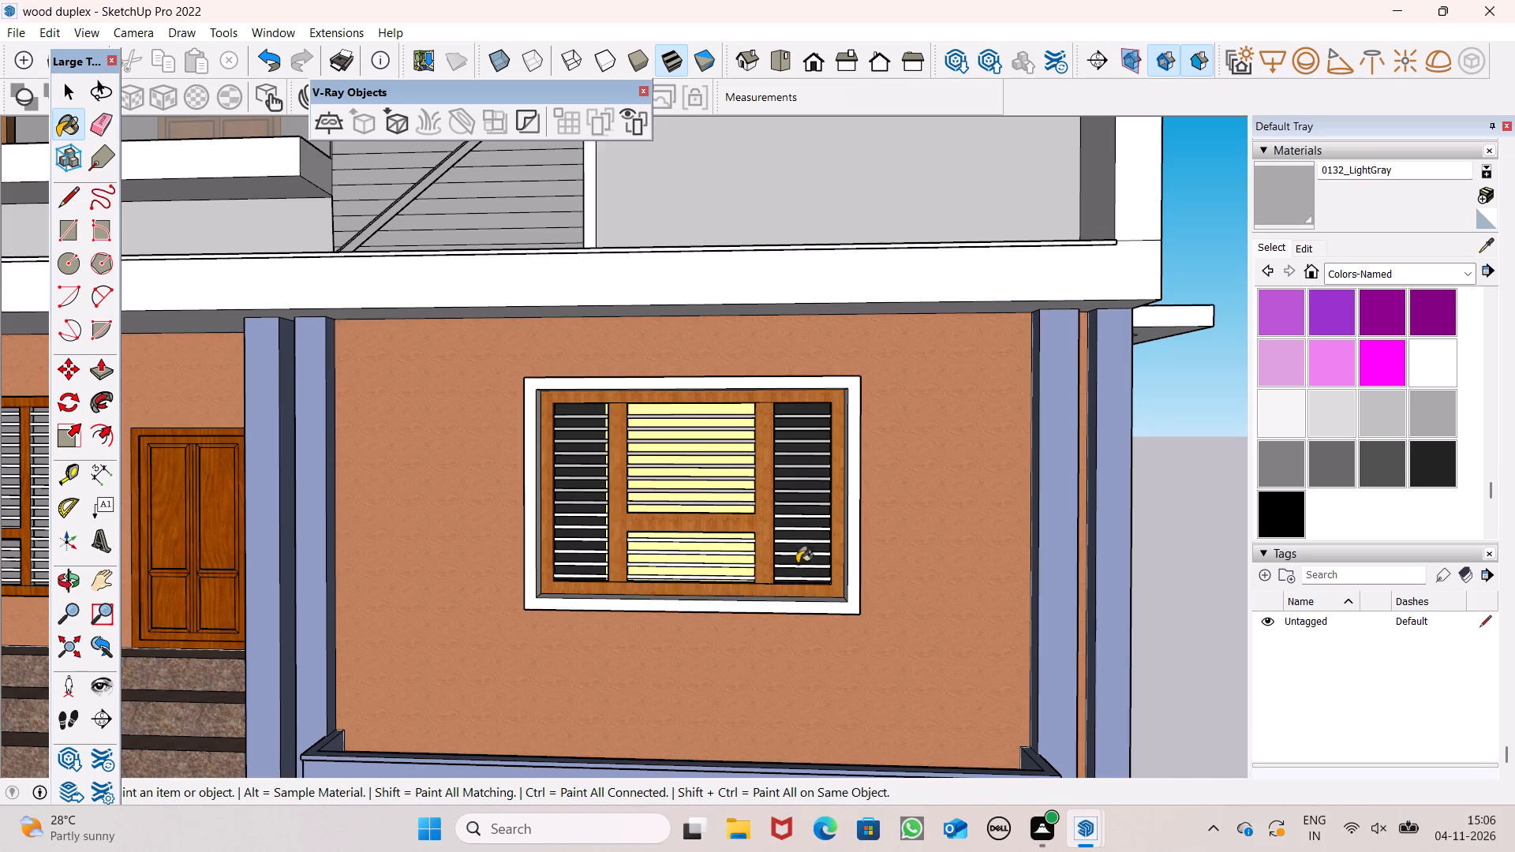
scroll(794, 526, "up", 12)
scroll(790, 502, "down", 4)
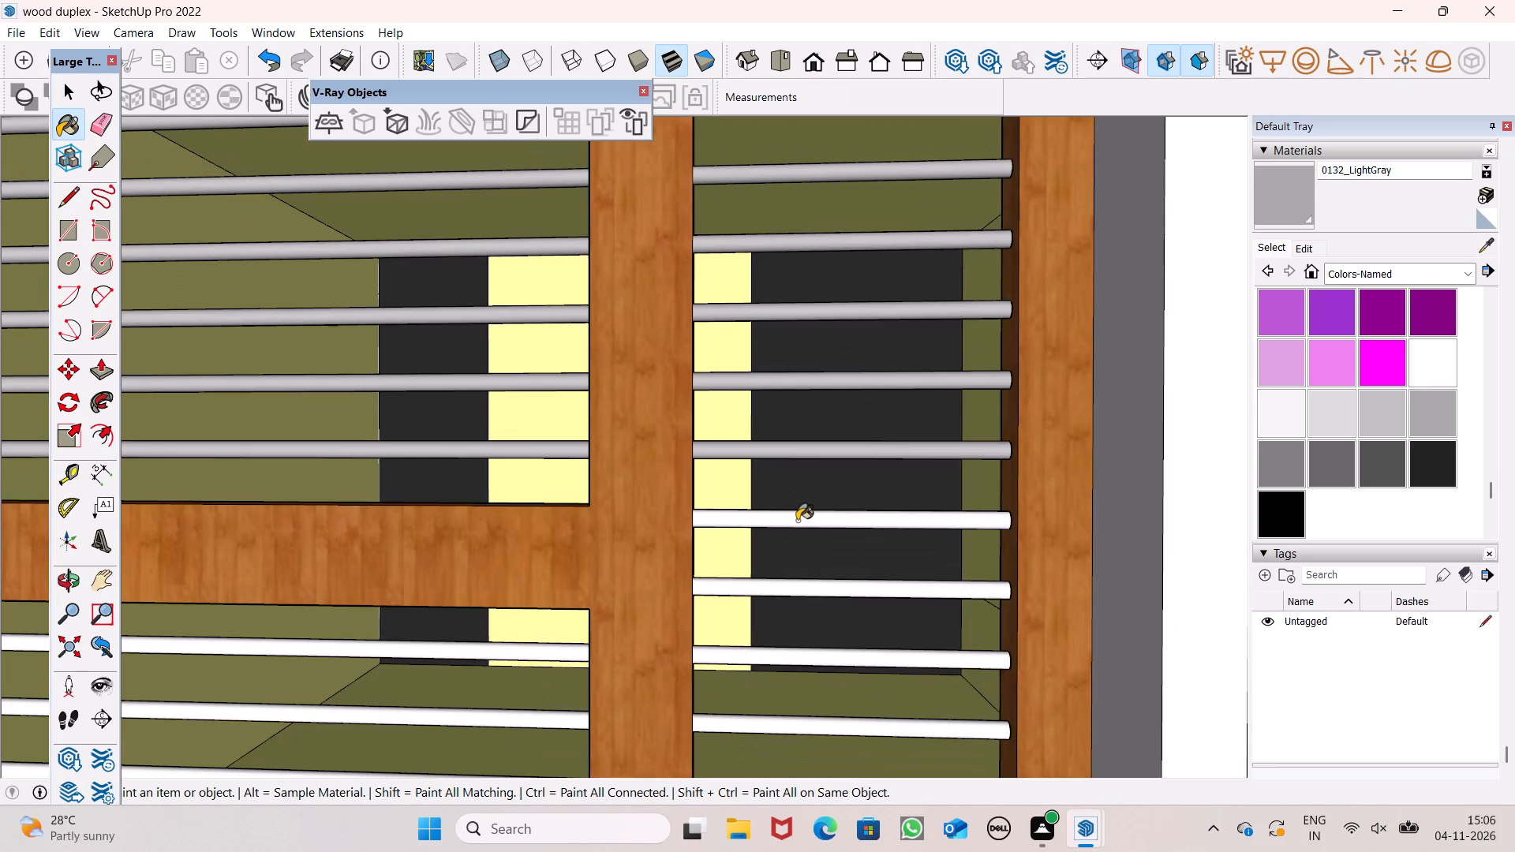
left_click(797, 521)
left_click(817, 587)
scroll(803, 504, "down", 1)
scroll(803, 504, "up", 1)
scroll(803, 504, "down", 1)
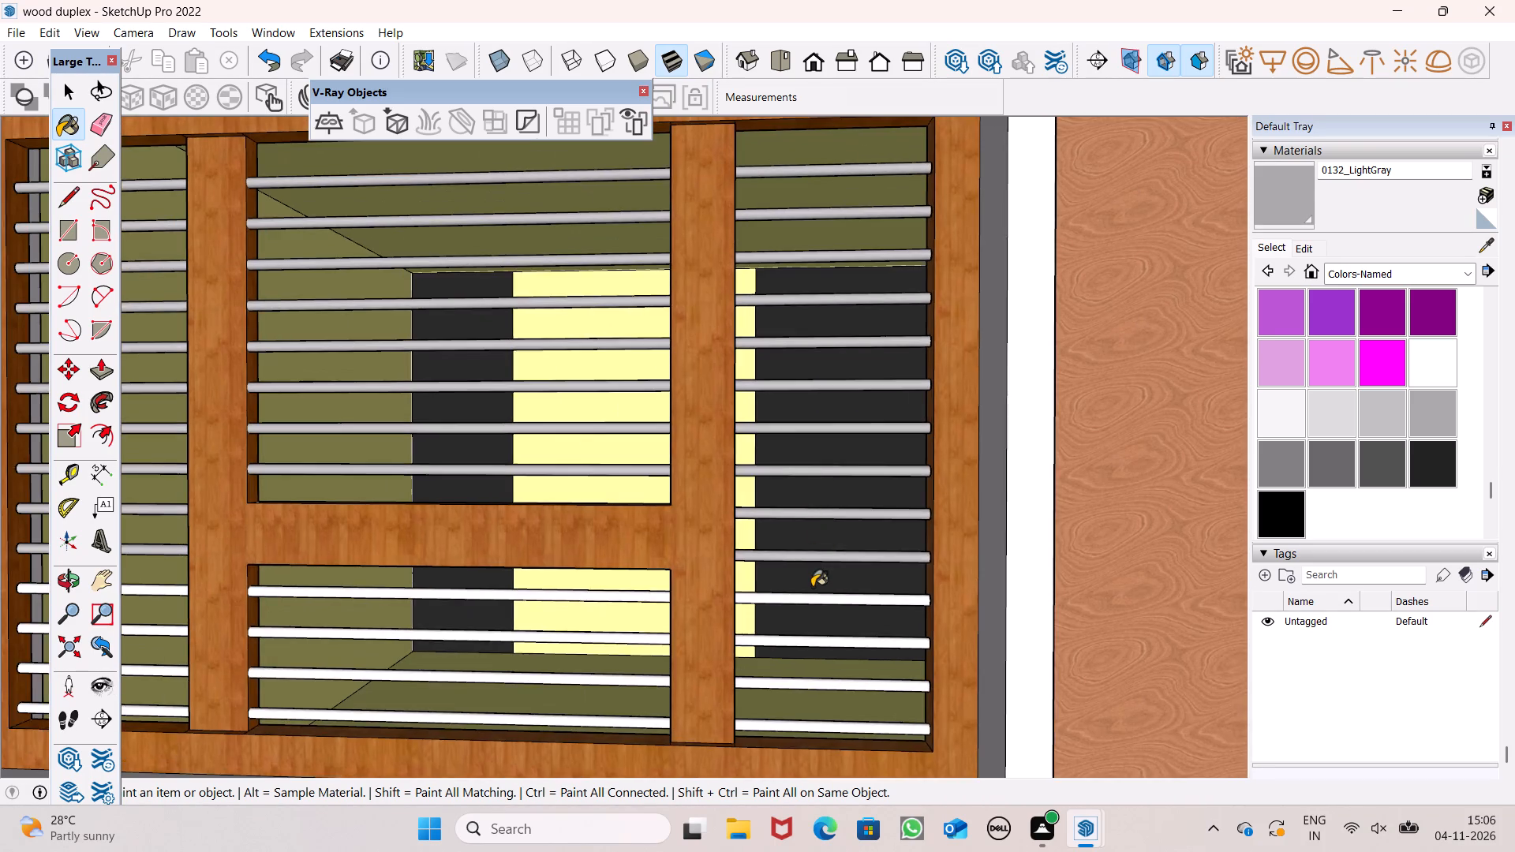
scroll(812, 587, "up", 3)
scroll(810, 587, "down", 2)
left_click(808, 610)
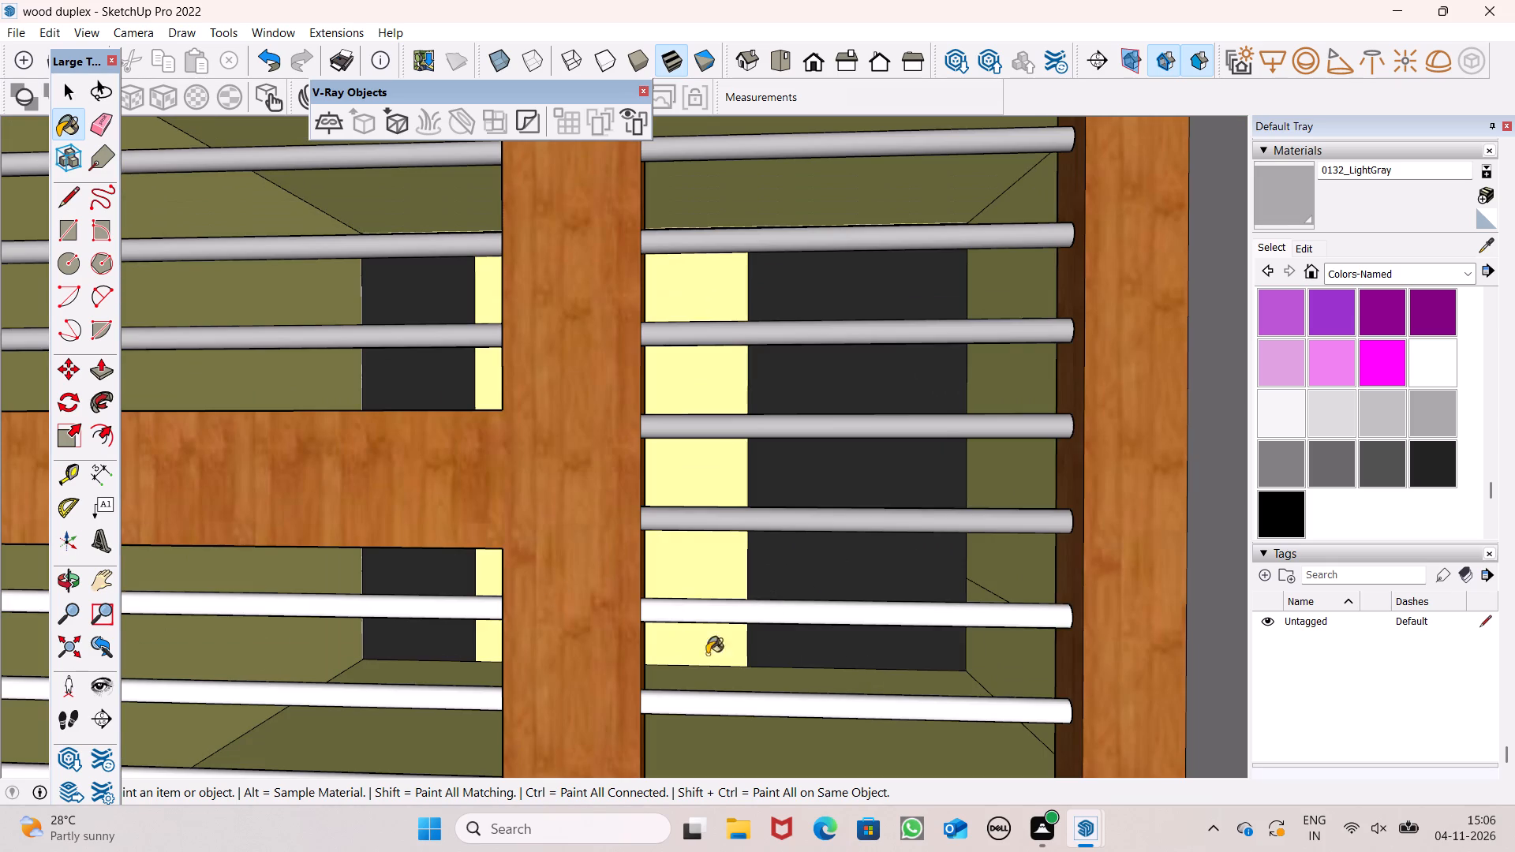
left_click(721, 700)
scroll(745, 476, "down", 5)
scroll(736, 521, "up", 3)
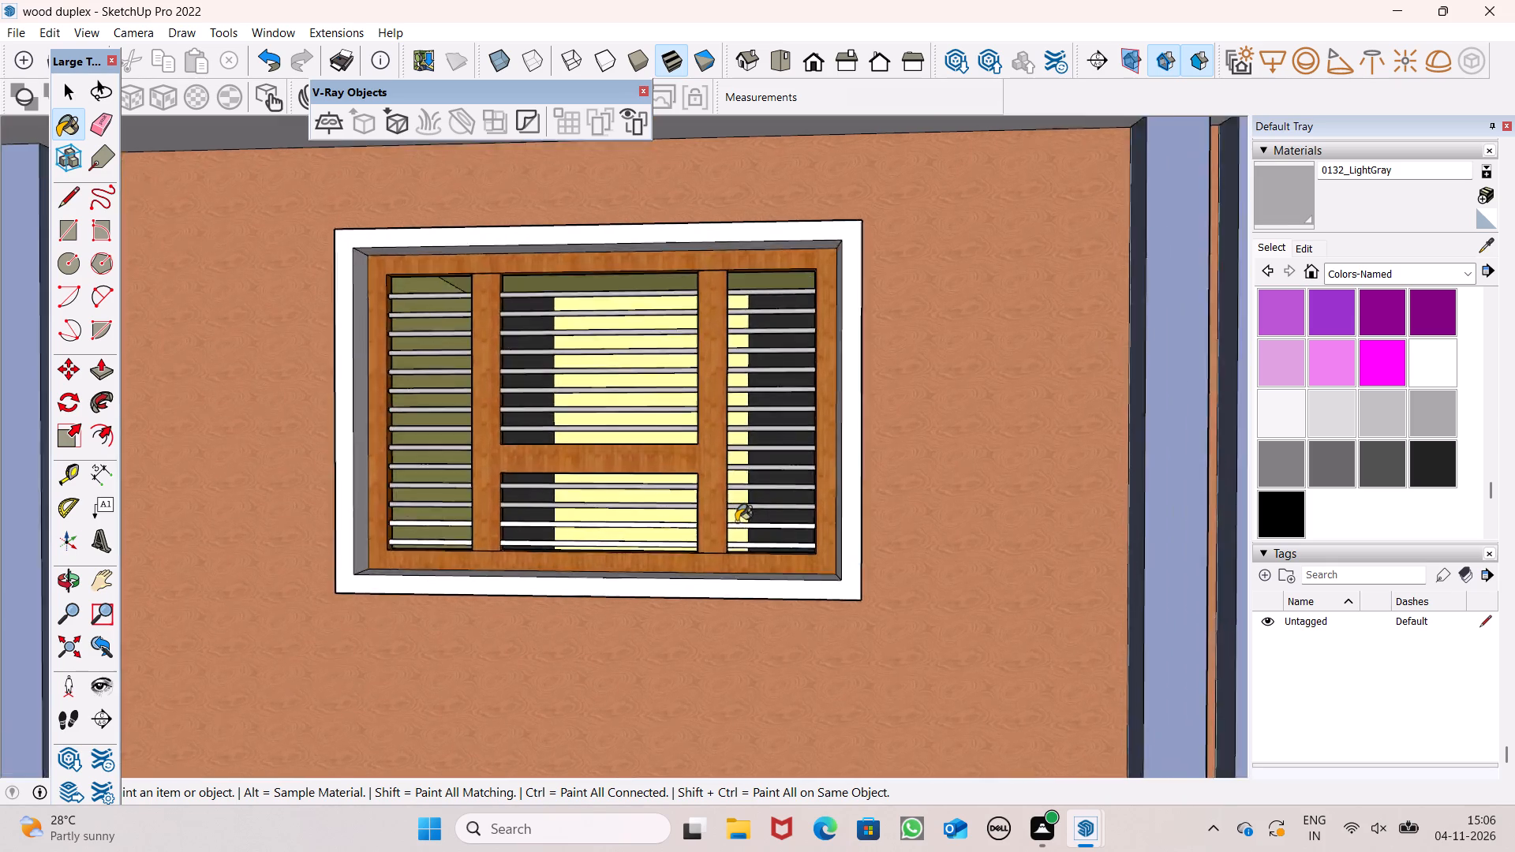
scroll(736, 521, "up", 15)
scroll(736, 522, "down", 4)
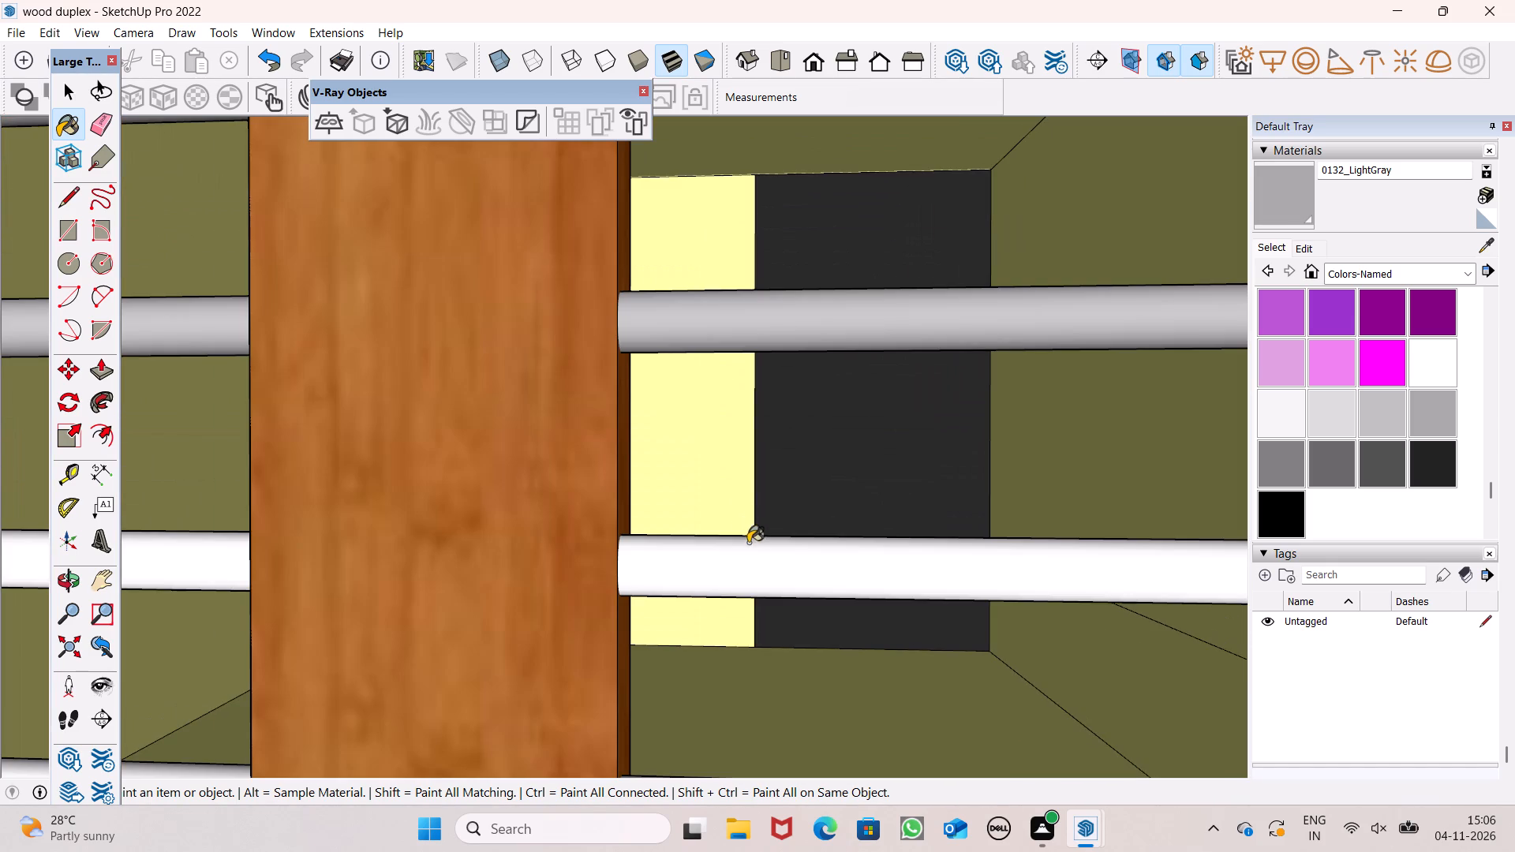
left_click(750, 547)
scroll(738, 524, "down", 5)
left_click(754, 560)
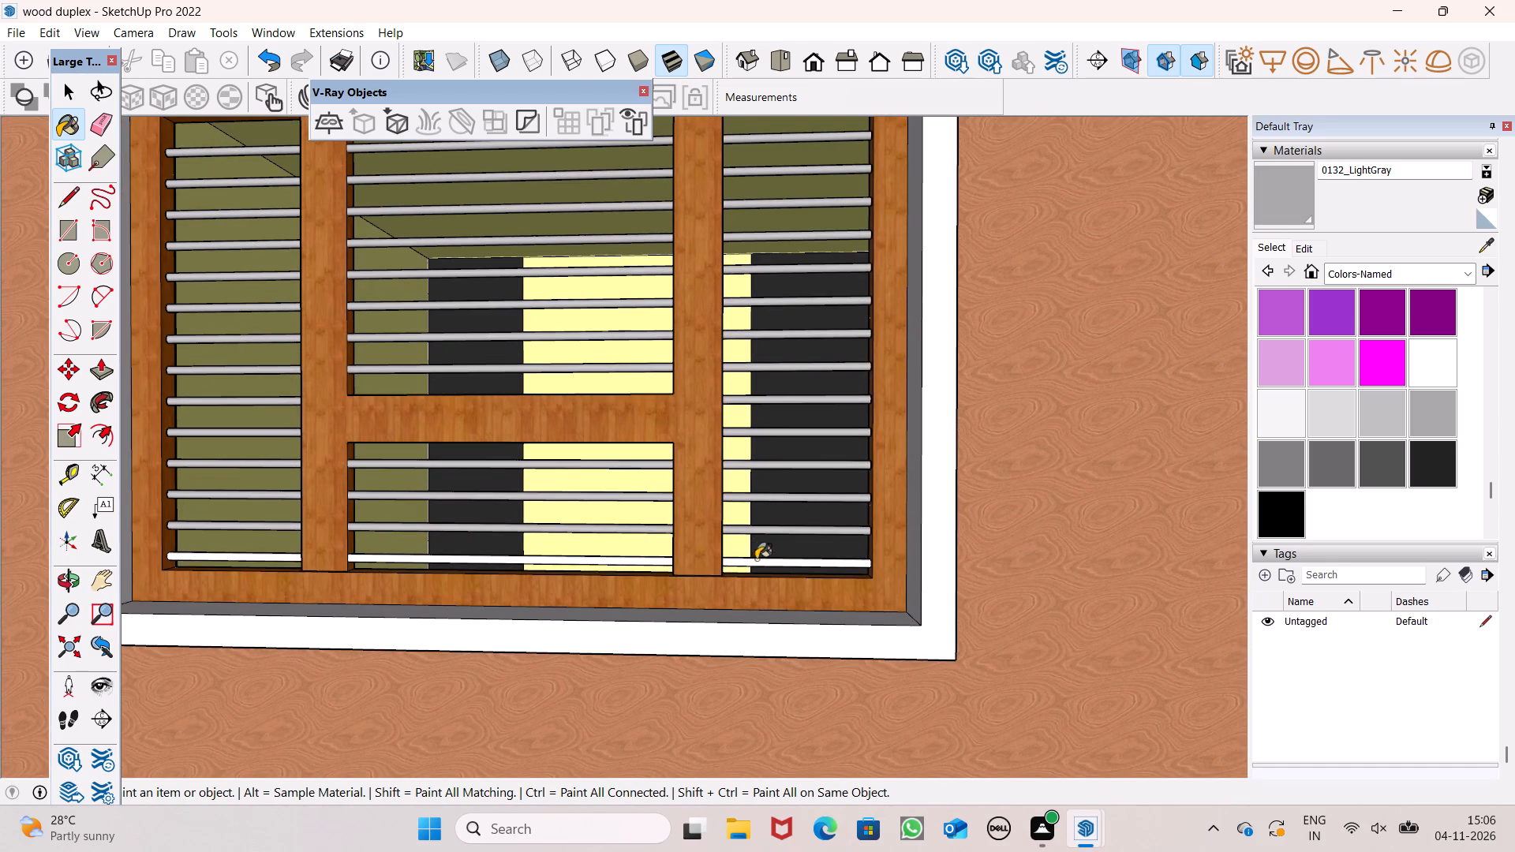
Paint the top six horizontal bars of the ground-floor window beside the entrance door with 0132_LightGray.
scroll(821, 541, "down", 6)
scroll(847, 525, "up", 1)
scroll(851, 525, "down", 4)
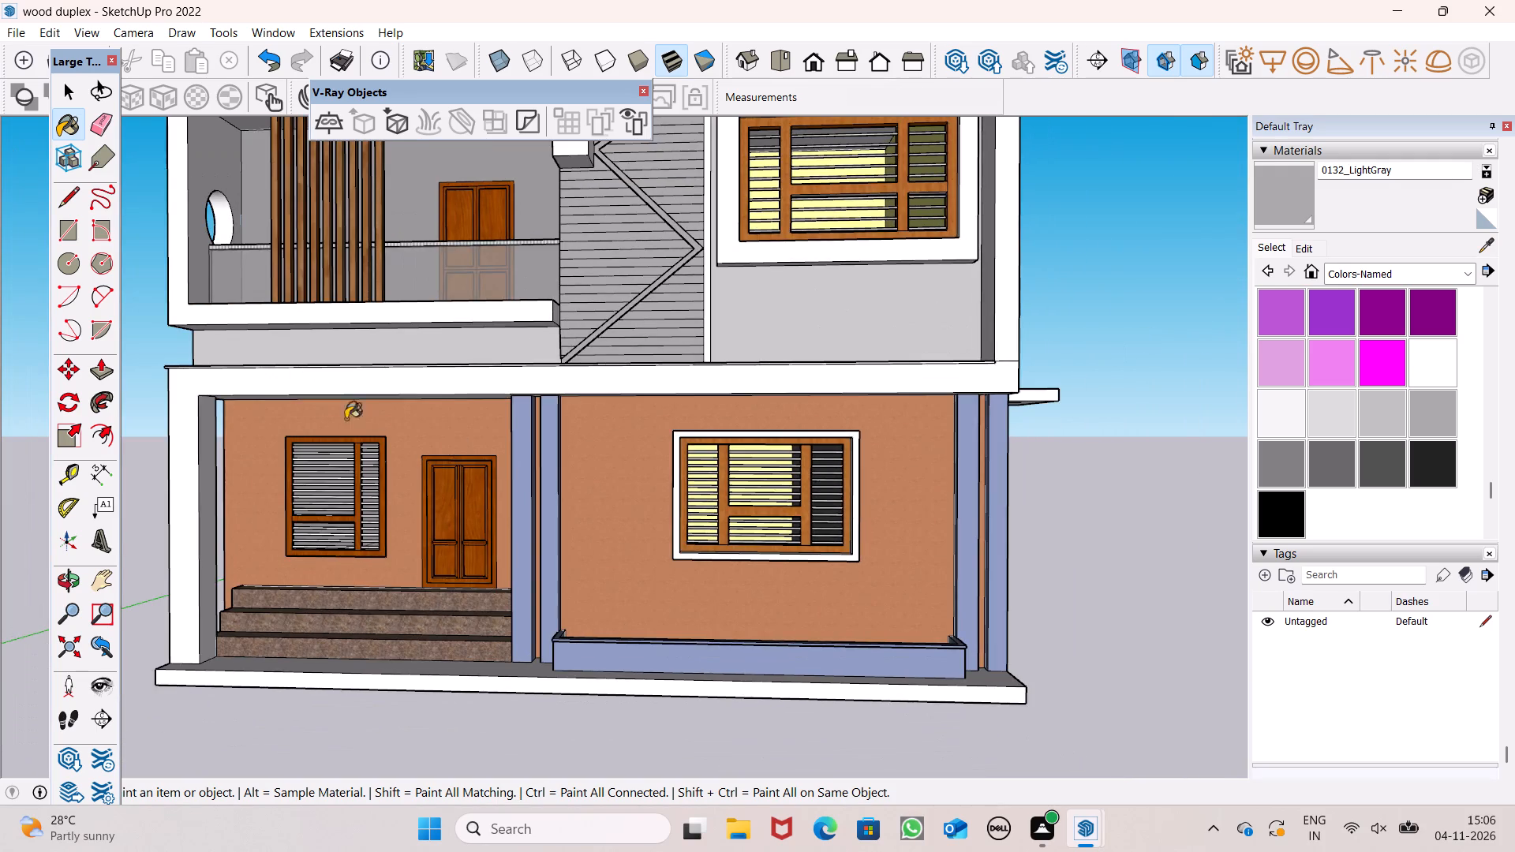
scroll(336, 416, "up", 2)
scroll(221, 495, "up", 7)
scroll(305, 476, "up", 4)
scroll(353, 388, "up", 8)
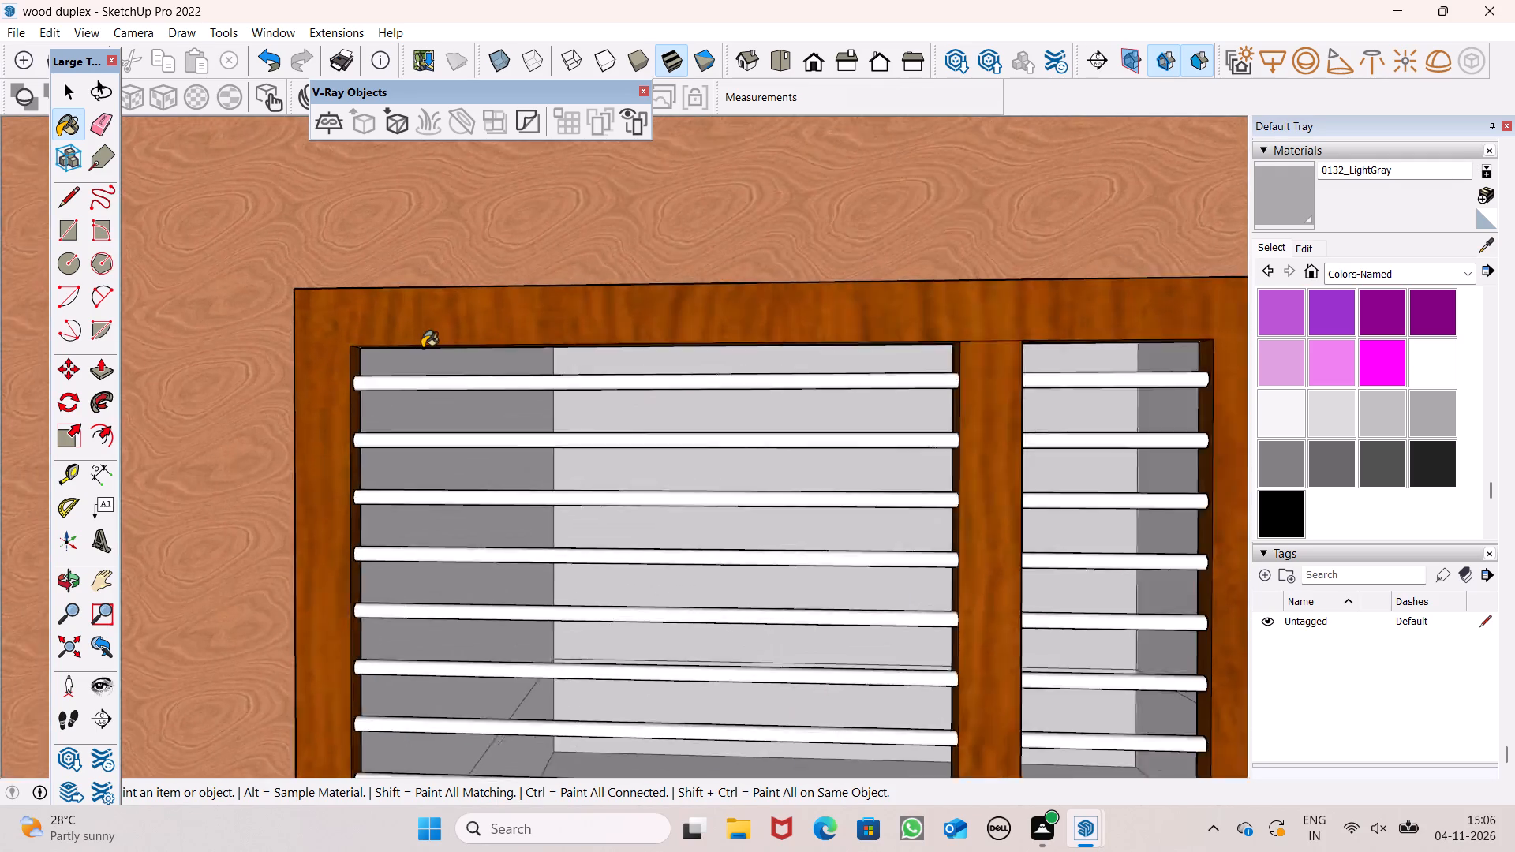
scroll(422, 348, "up", 6)
scroll(433, 386, "down", 1)
scroll(433, 386, "up", 3)
left_click(436, 405)
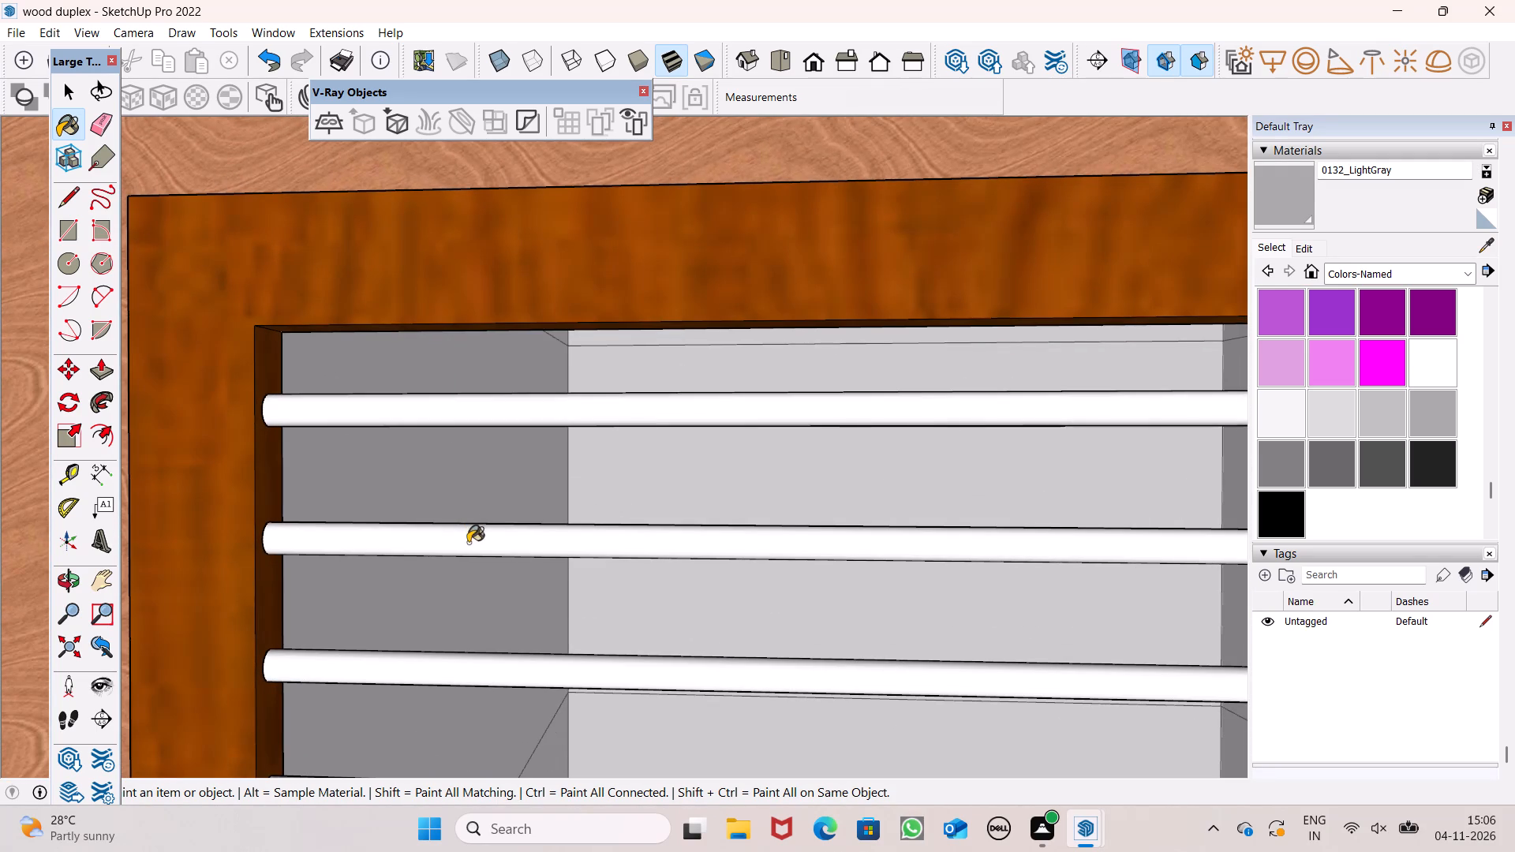
left_click(468, 543)
scroll(462, 405, "down", 4)
scroll(504, 451, "up", 1)
scroll(520, 464, "down", 4)
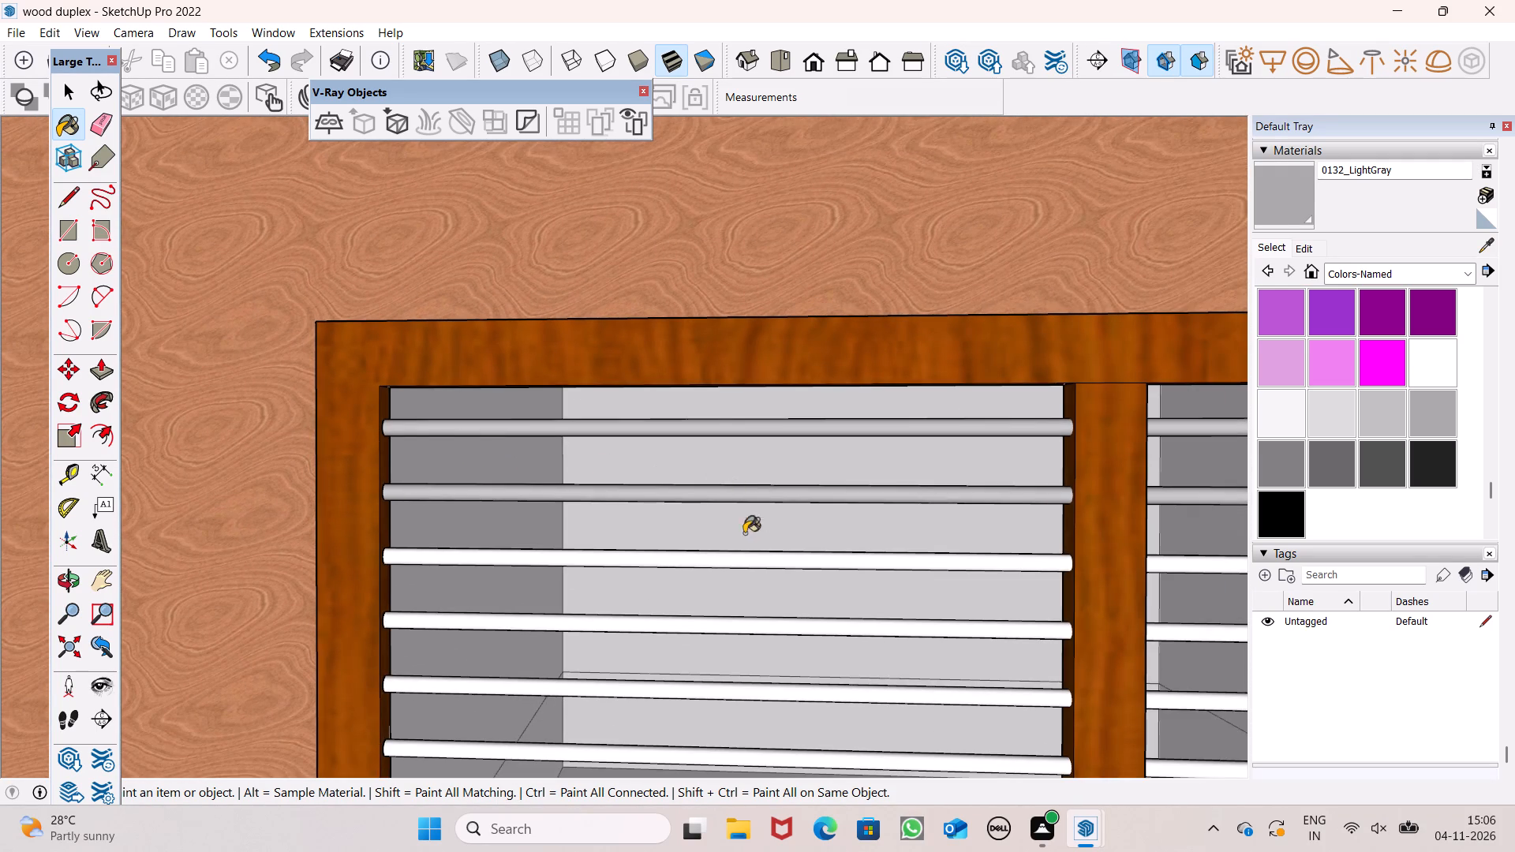
left_click(671, 557)
scroll(335, 392, "down", 6)
scroll(799, 520, "up", 3)
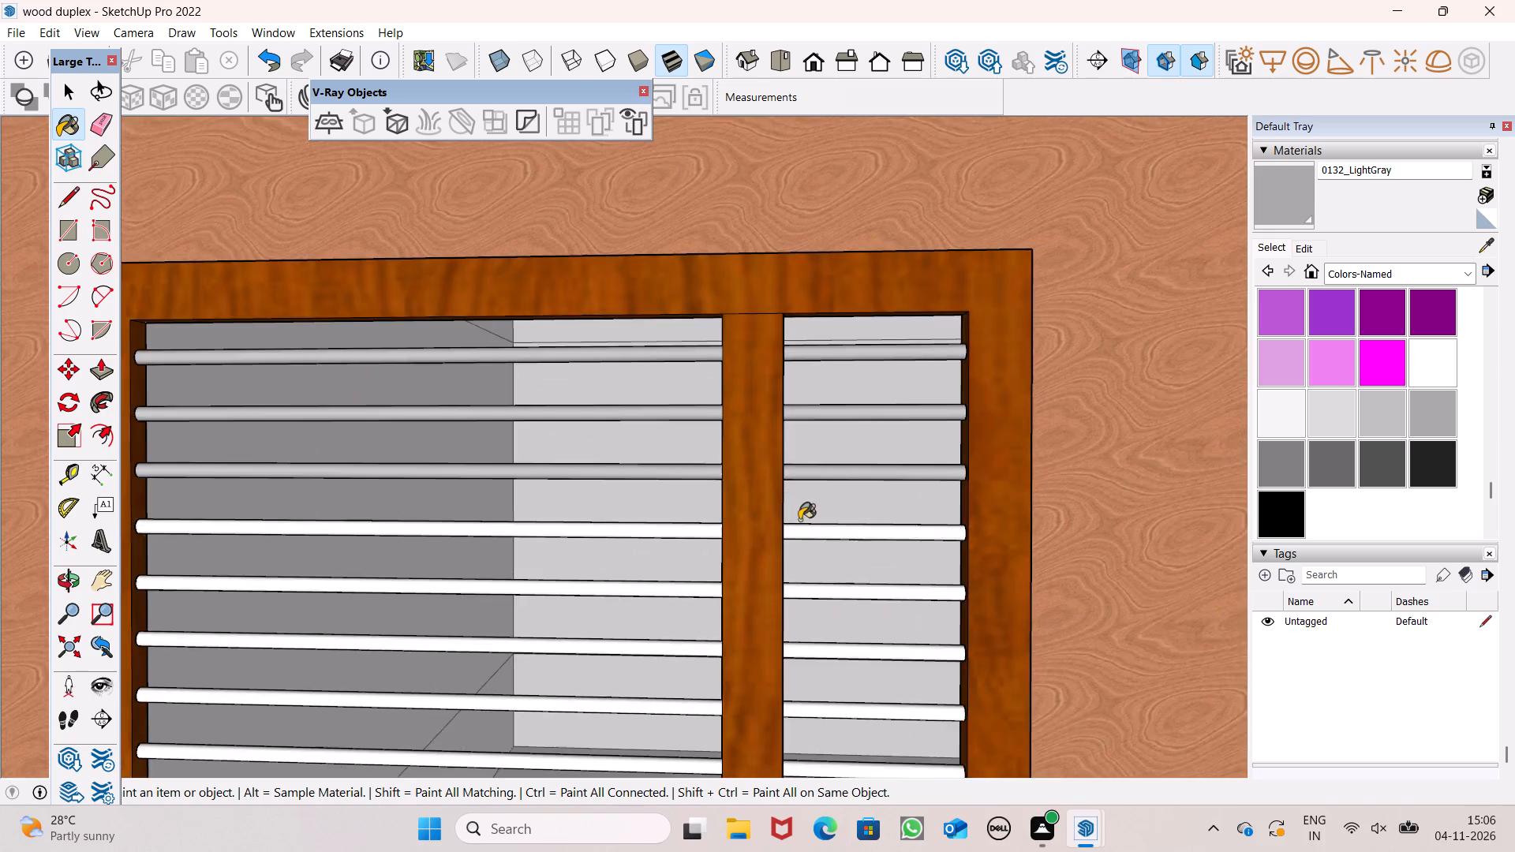
scroll(799, 520, "up", 3)
left_click(811, 533)
scroll(733, 388, "down", 5)
scroll(810, 566, "up", 3)
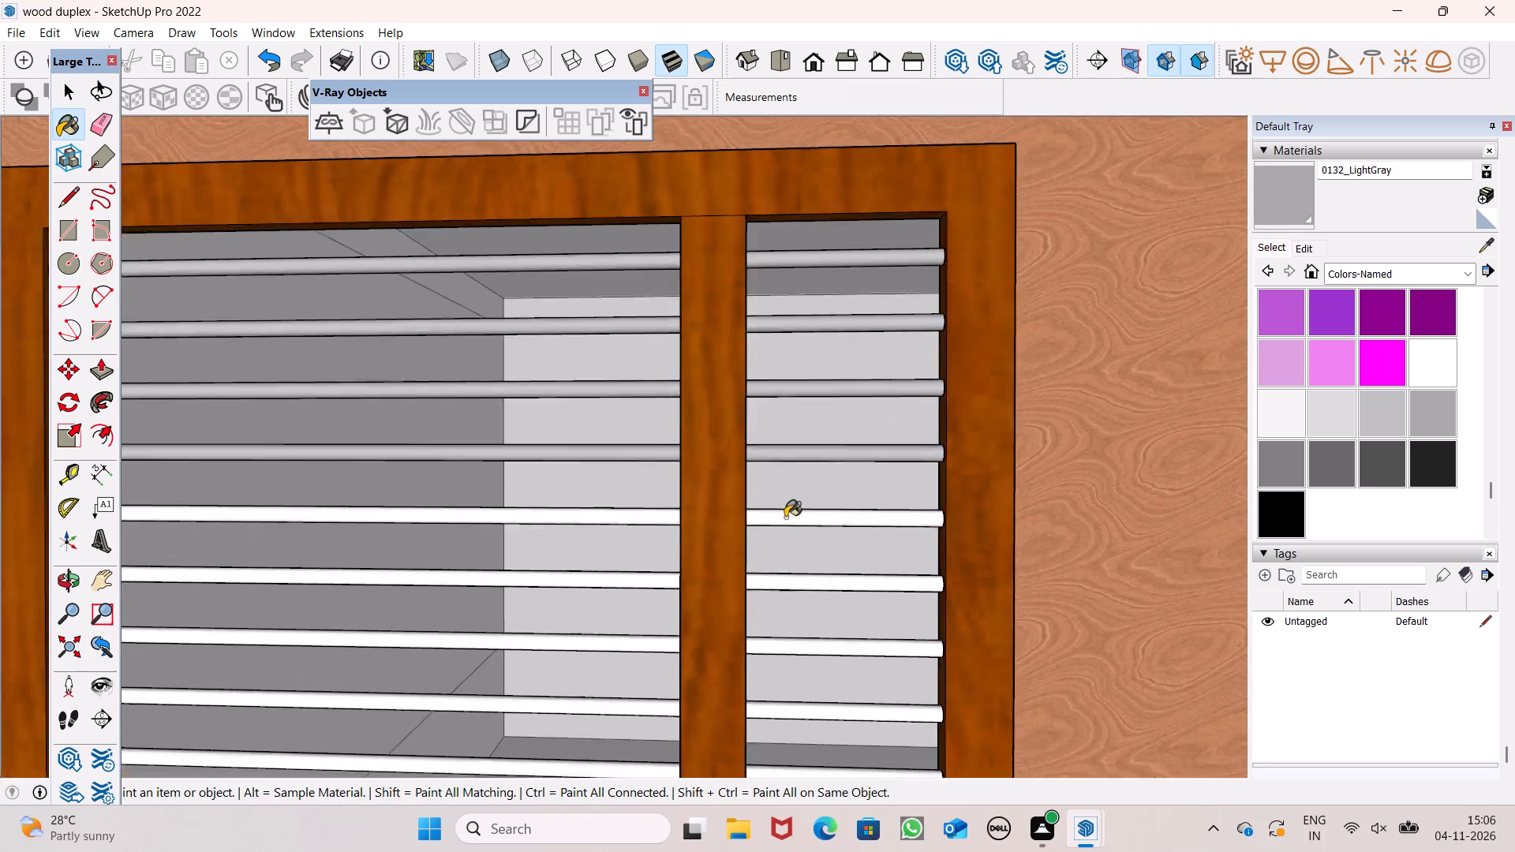
scroll(785, 518, "up", 5)
left_click(785, 514)
left_click(802, 618)
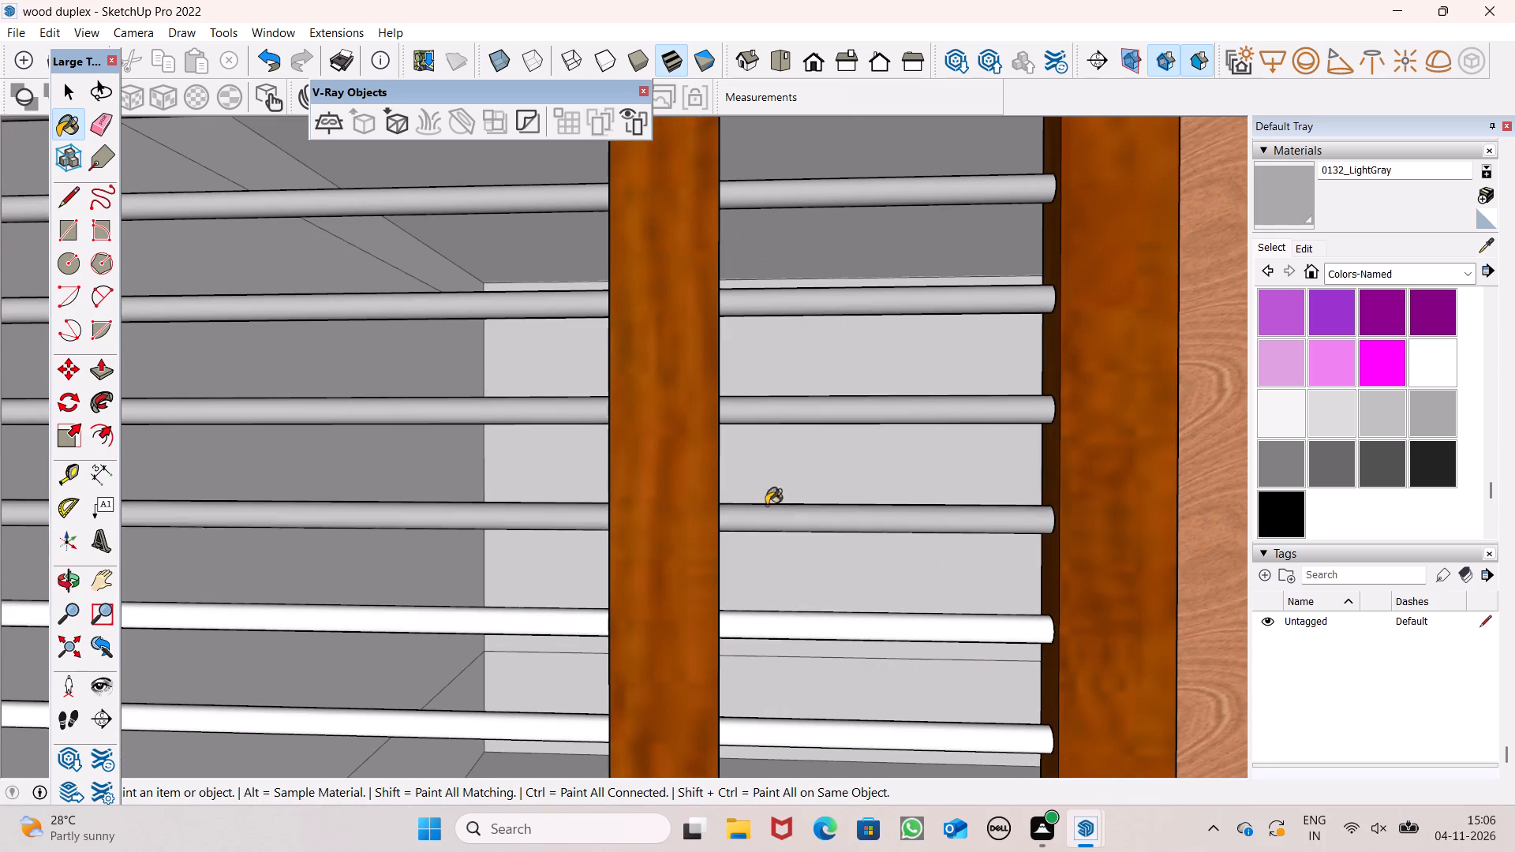
Paint the remaining horizontal bars above the crossbar of the ground-floor window beside the entrance door with 0132_LightGray.
scroll(752, 455, "down", 2)
scroll(752, 455, "up", 1)
scroll(752, 455, "down", 1)
scroll(791, 623, "up", 2)
scroll(759, 400, "down", 9)
scroll(743, 510, "up", 6)
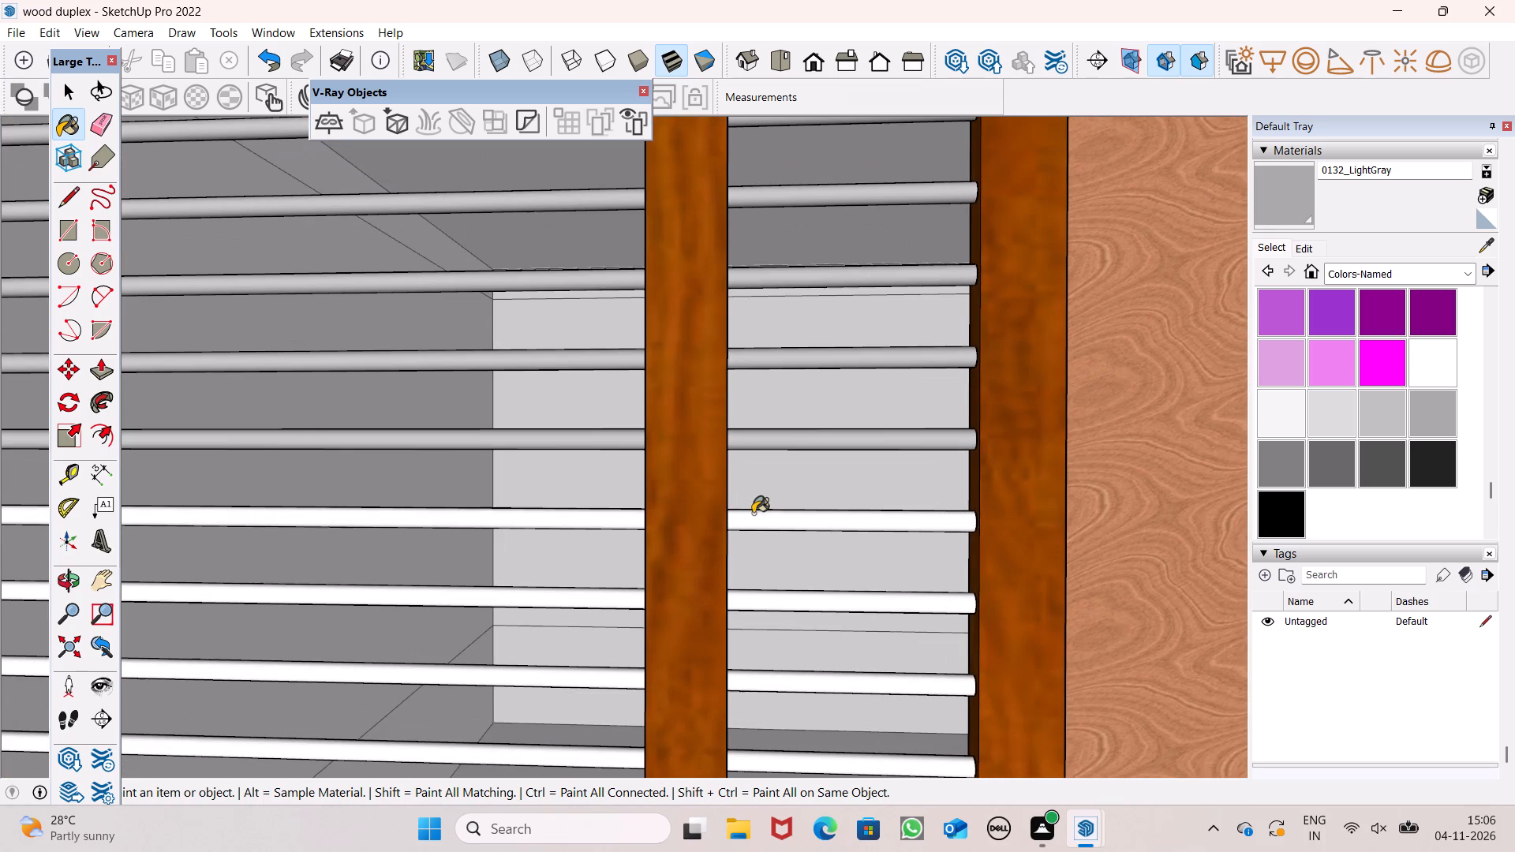
left_click(773, 521)
scroll(690, 370, "down", 6)
scroll(638, 492, "up", 5)
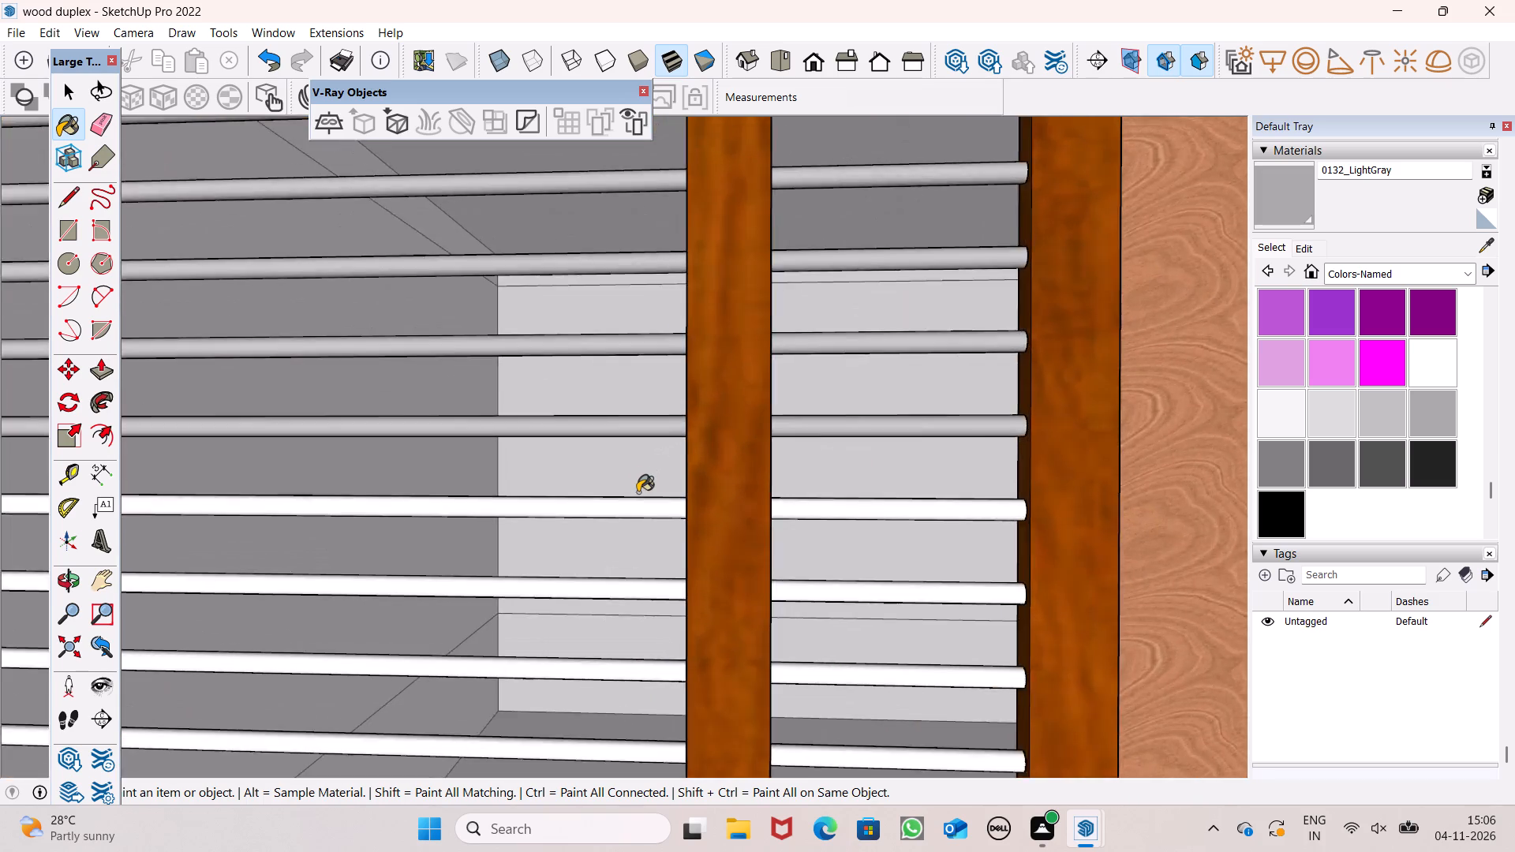
scroll(638, 492, "up", 2)
left_click(637, 506)
scroll(668, 336, "down", 8)
scroll(673, 456, "up", 4)
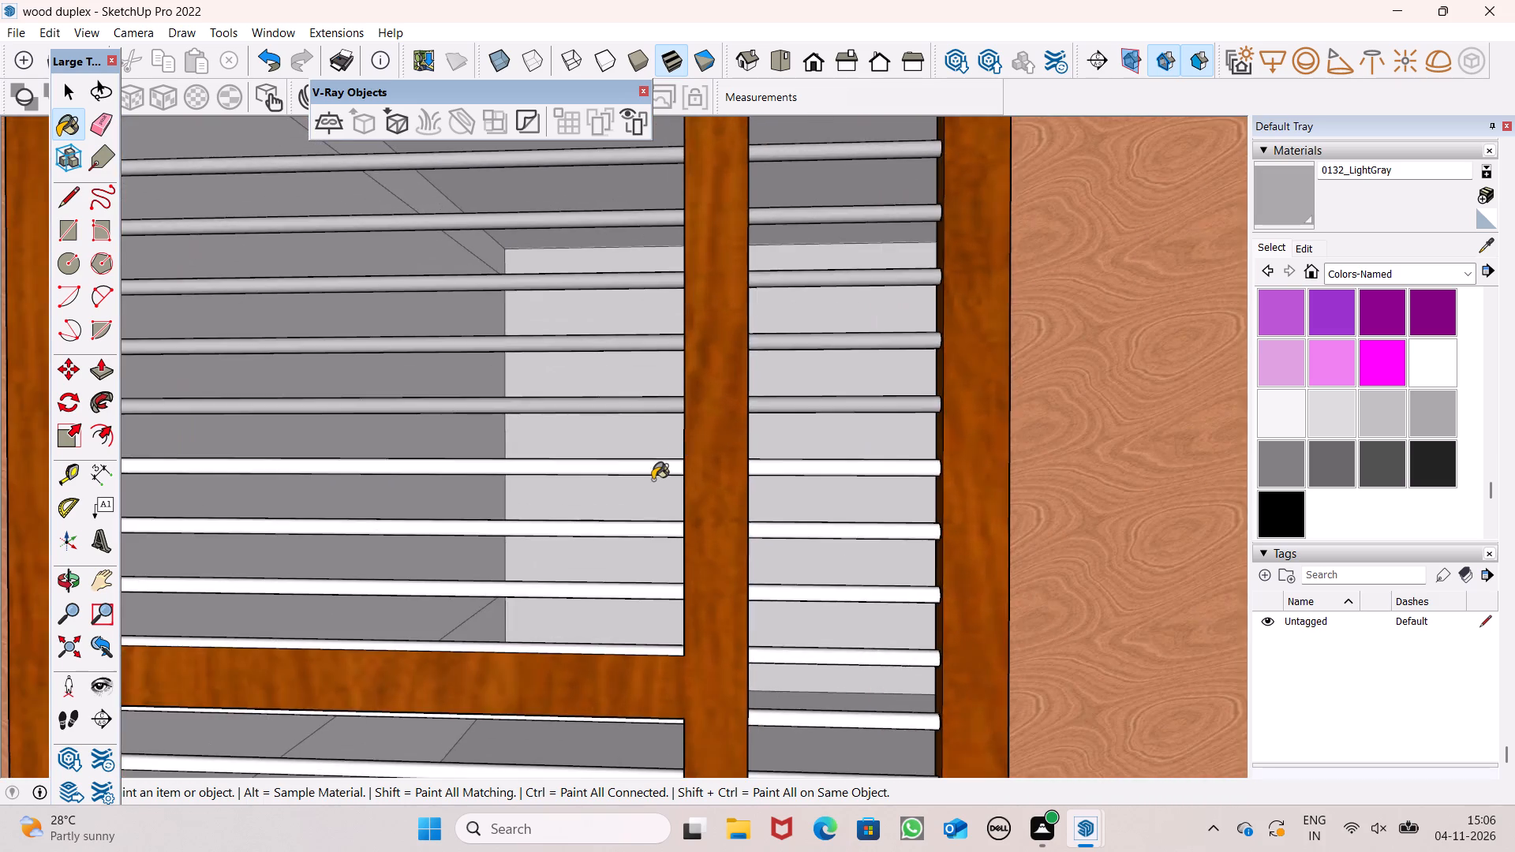
scroll(653, 480, "up", 4)
left_click(656, 454)
scroll(647, 382, "down", 6)
scroll(589, 489, "up", 4)
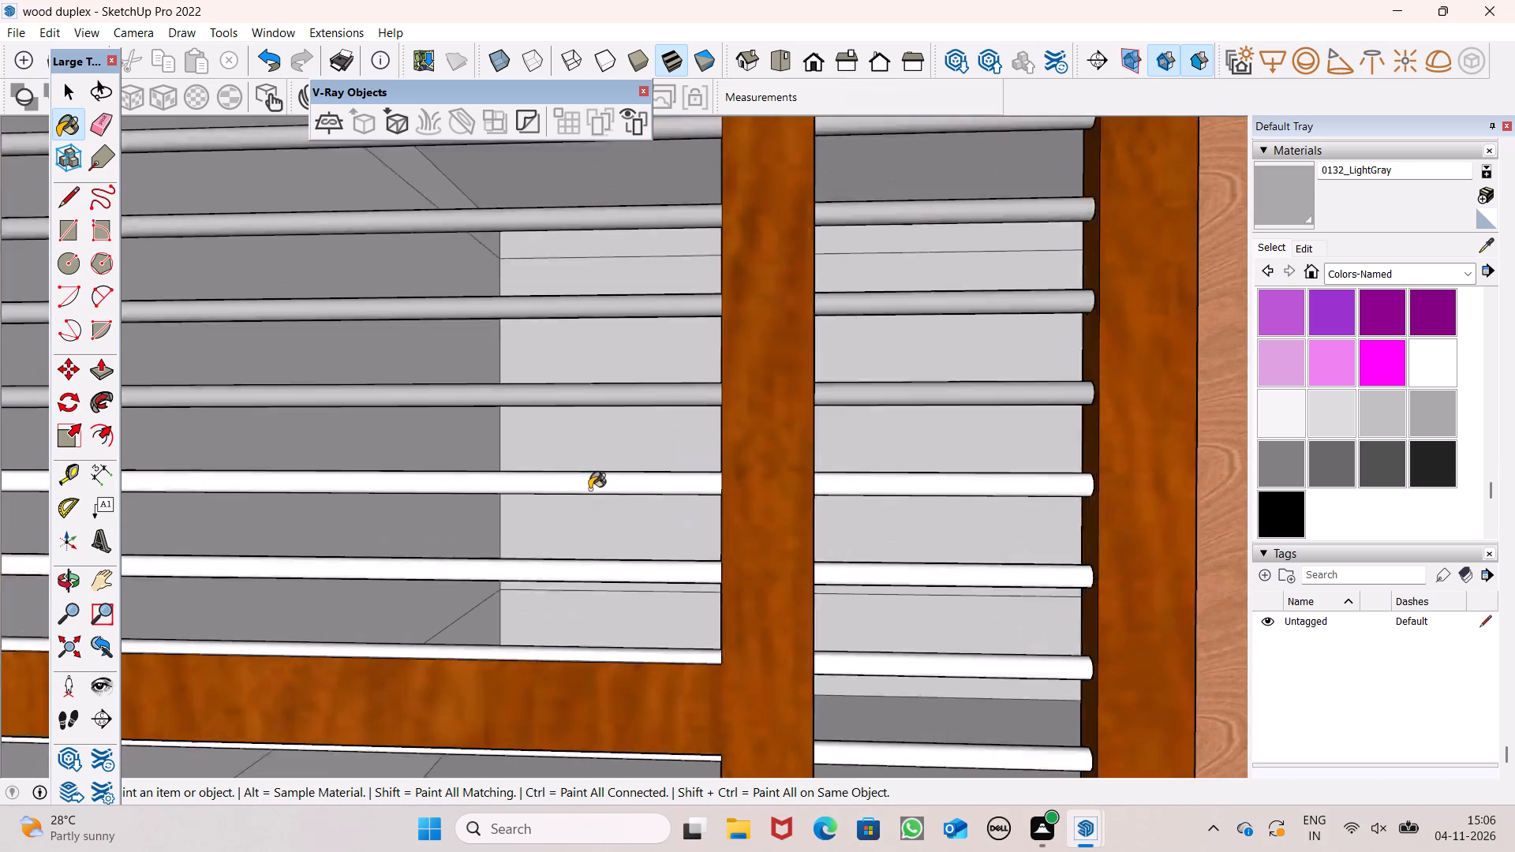
scroll(589, 489, "up", 2)
left_click(589, 478)
left_click(619, 584)
scroll(627, 431, "down", 4)
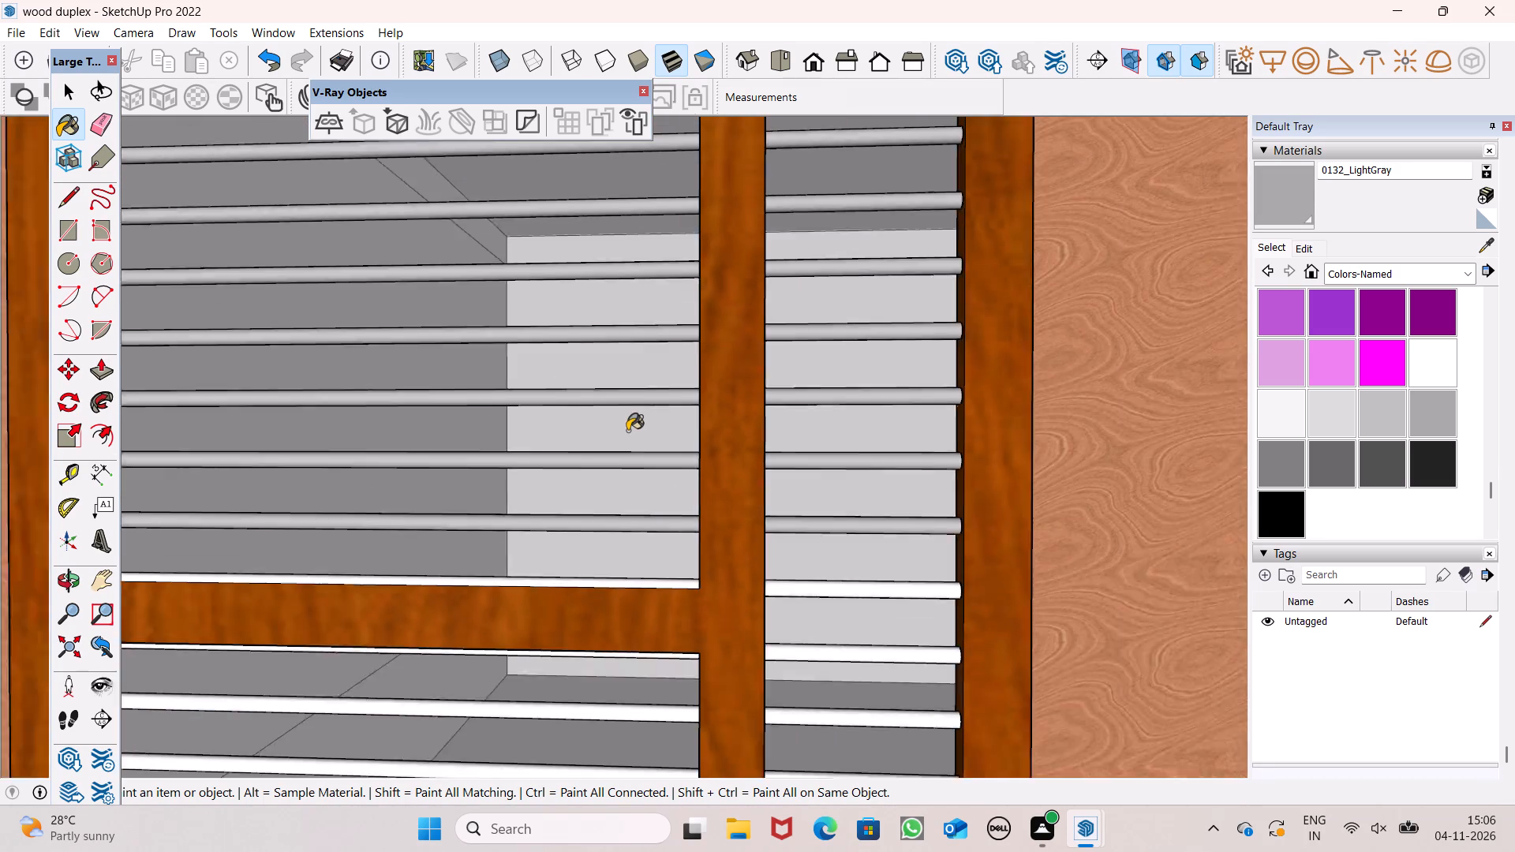
scroll(627, 431, "down", 2)
scroll(746, 568, "up", 5)
left_click(788, 569)
scroll(664, 415, "down", 6)
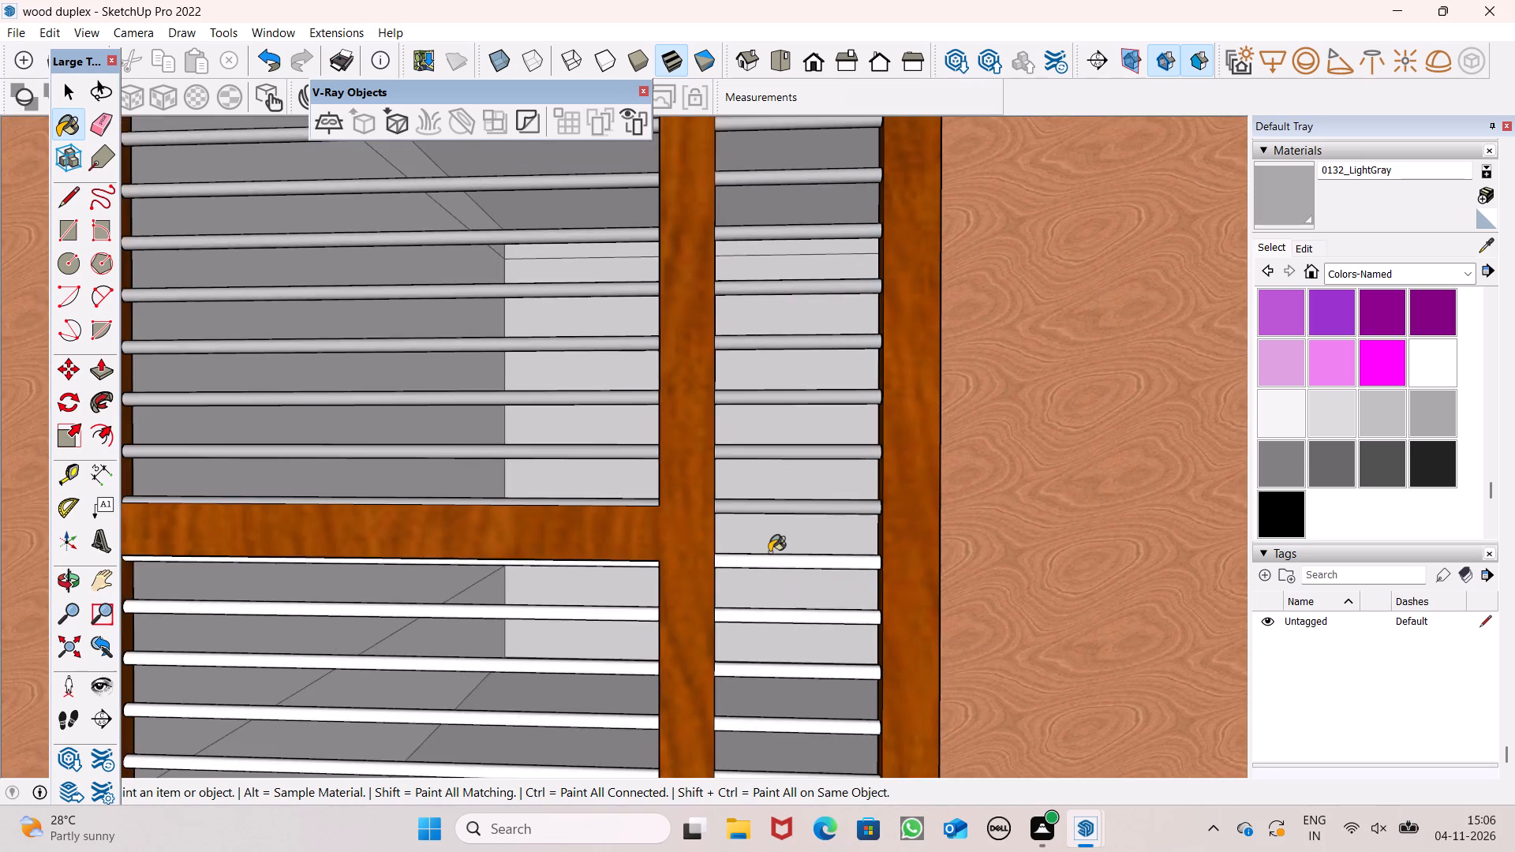
Paint the five horizontal bars below the crossbar of the window beside the entrance door with 0132_LightGray.
scroll(769, 552, "up", 4)
left_click(764, 563)
scroll(701, 402, "down", 6)
scroll(711, 531, "up", 5)
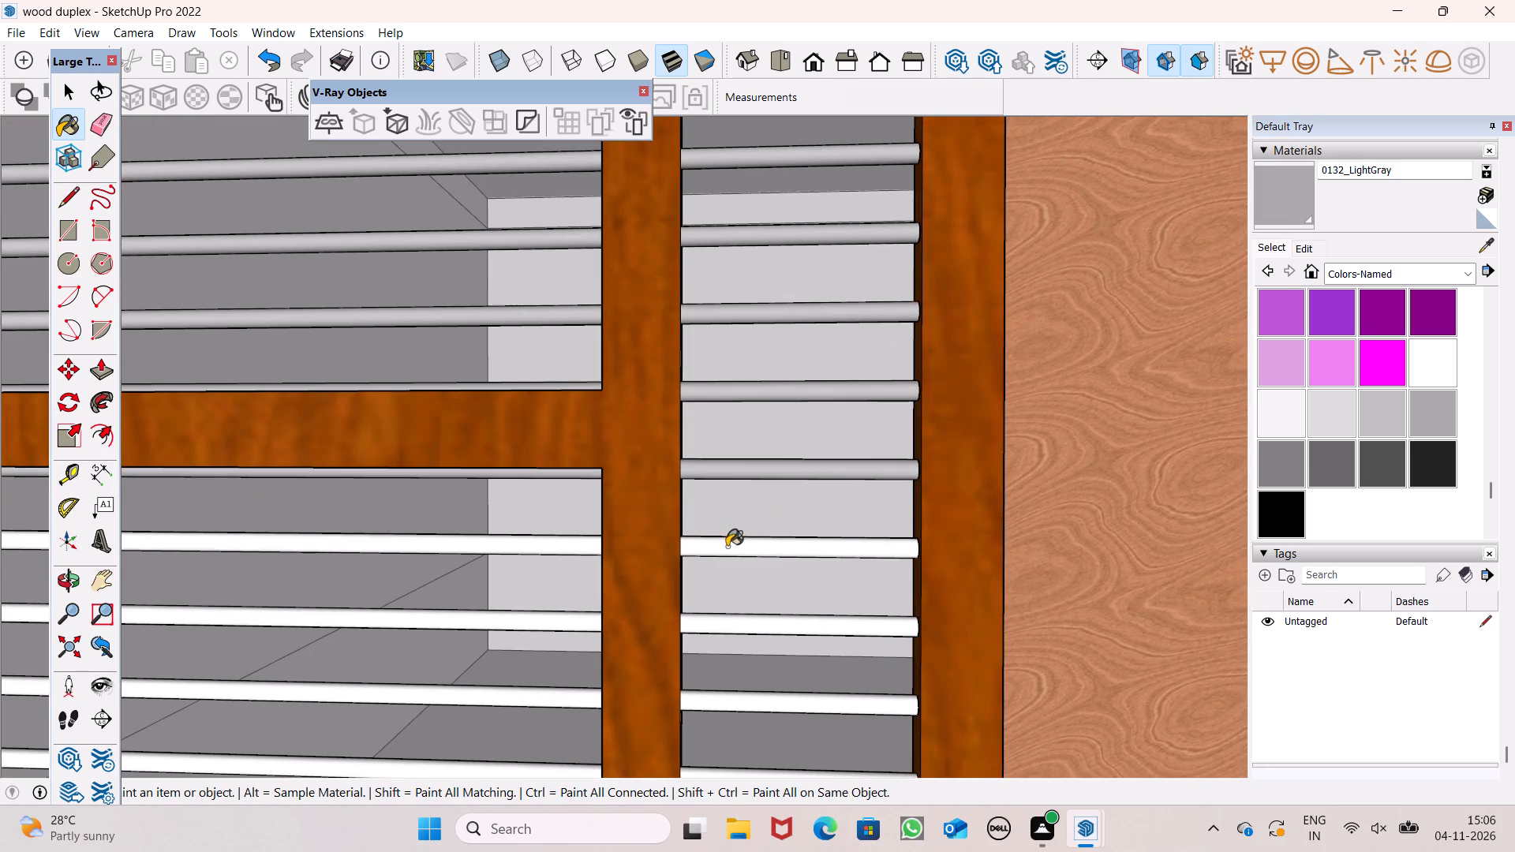
left_click(727, 547)
scroll(649, 389, "down", 6)
scroll(651, 472, "up", 5)
left_click(707, 544)
scroll(671, 441, "down", 5)
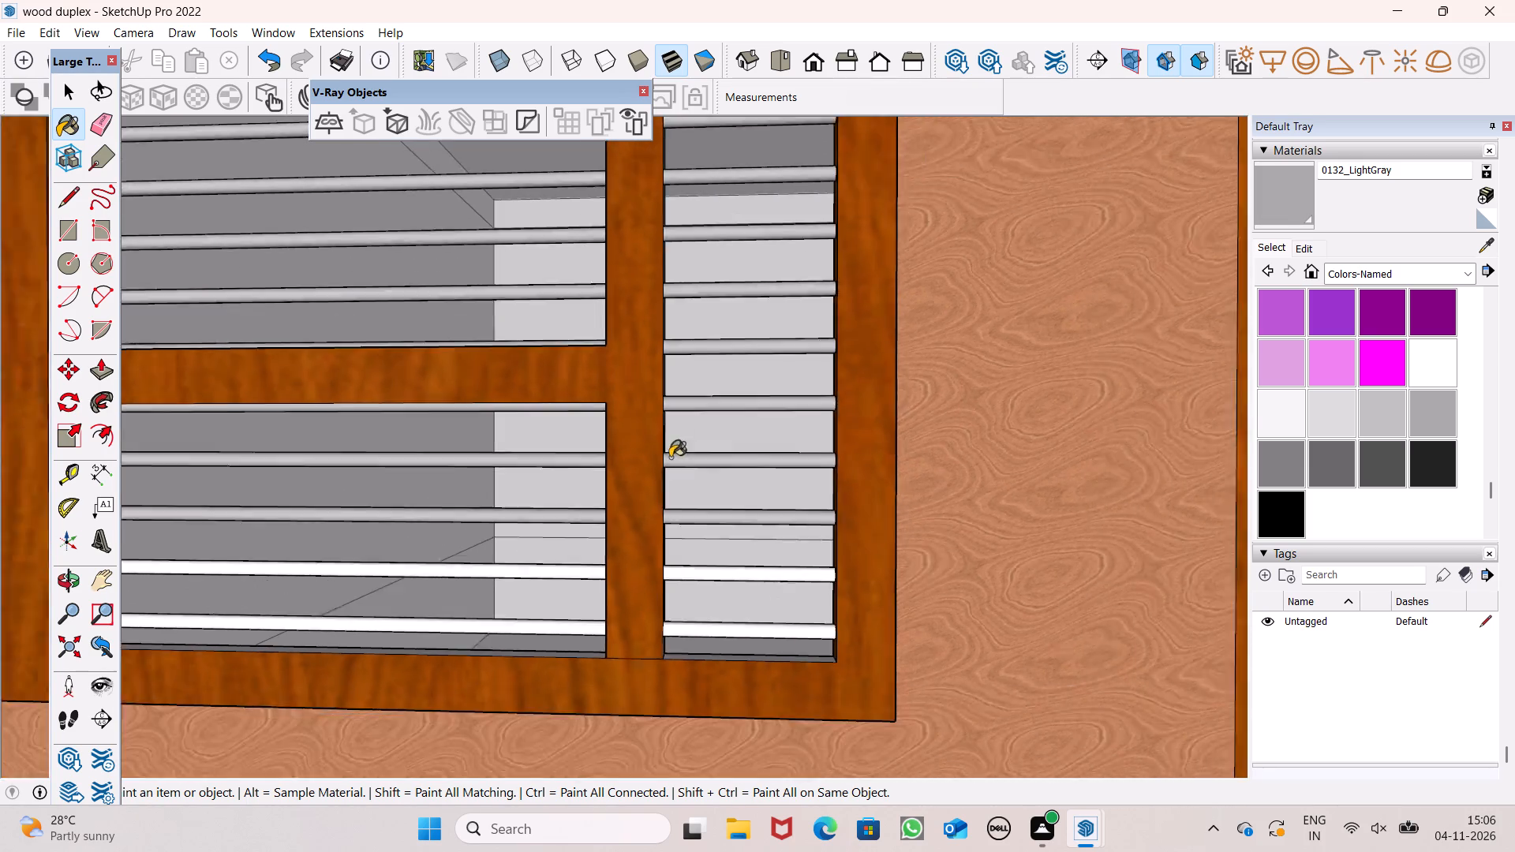
scroll(698, 546, "up", 4)
left_click(699, 549)
left_click(713, 616)
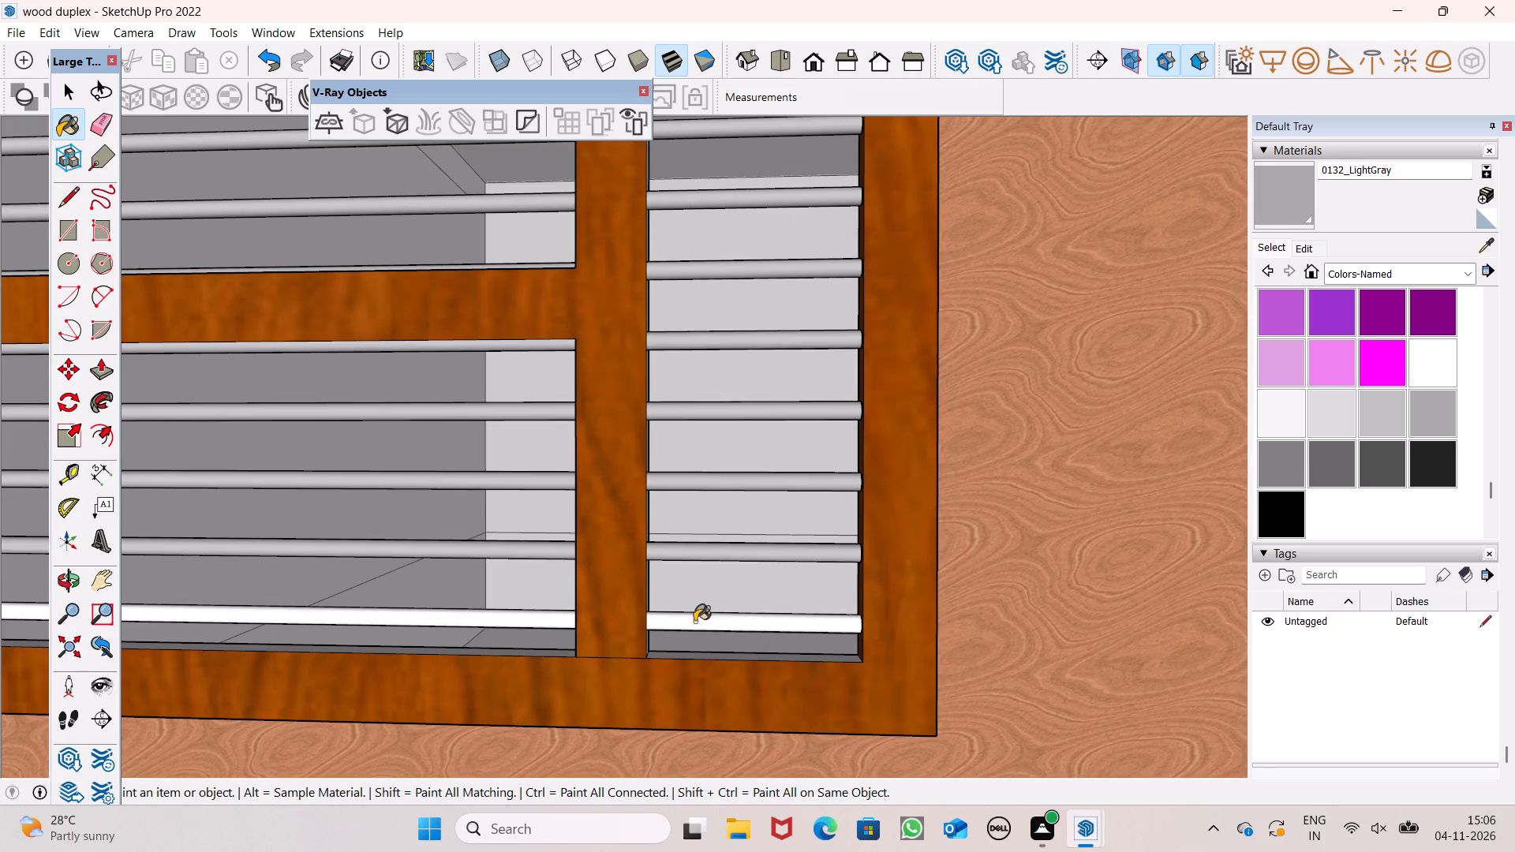
Examine the front facade, the side wall and the roof terrace with its wood-clad panel for unfinished surfaces.
scroll(665, 640, "down", 6)
scroll(654, 641, "up", 1)
scroll(654, 641, "down", 16)
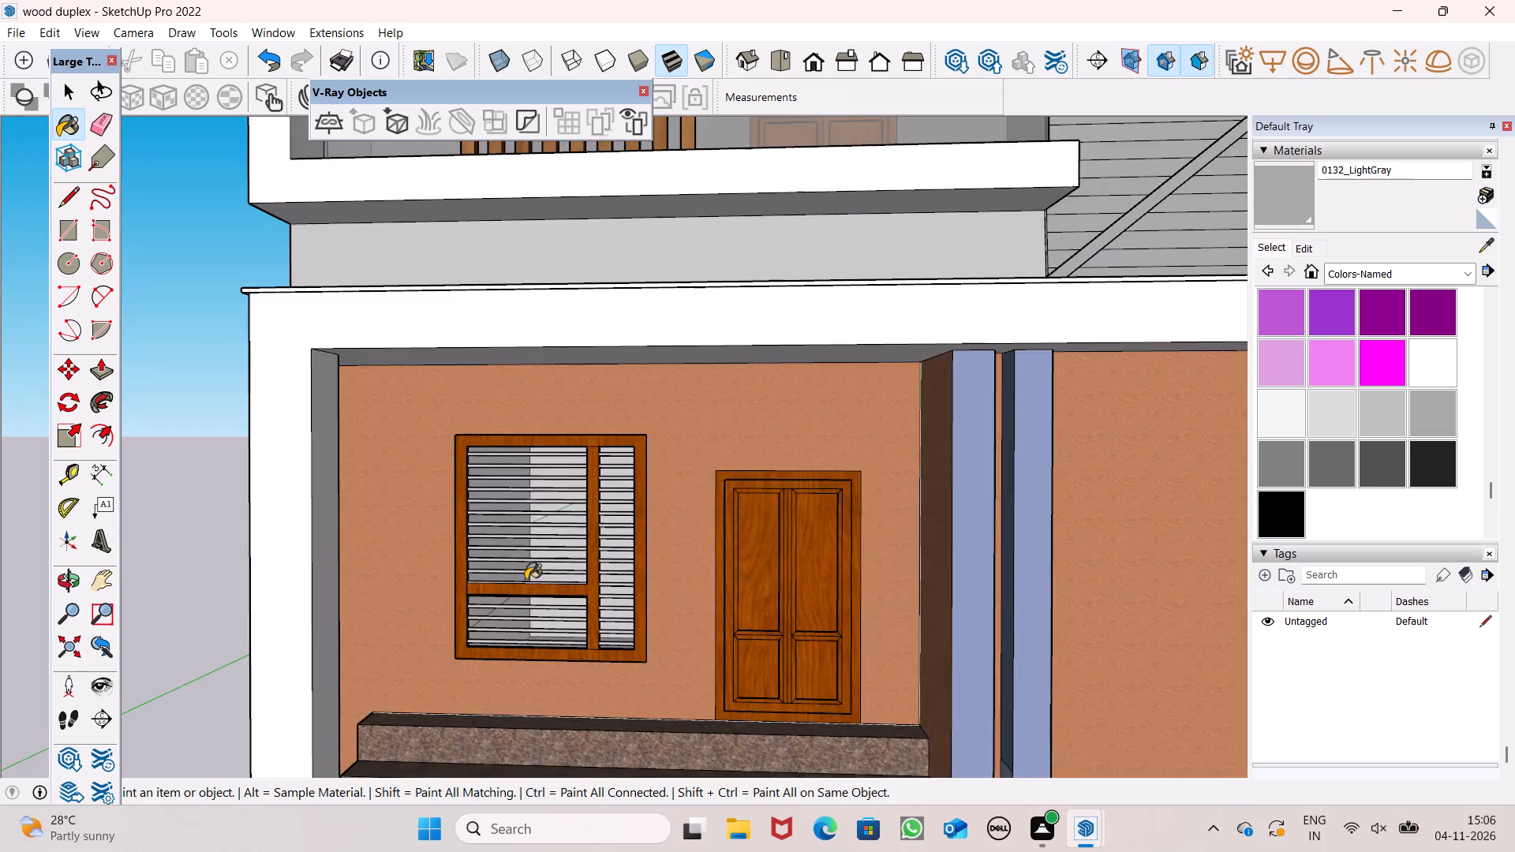
scroll(526, 580, "down", 3)
scroll(402, 531, "down", 6)
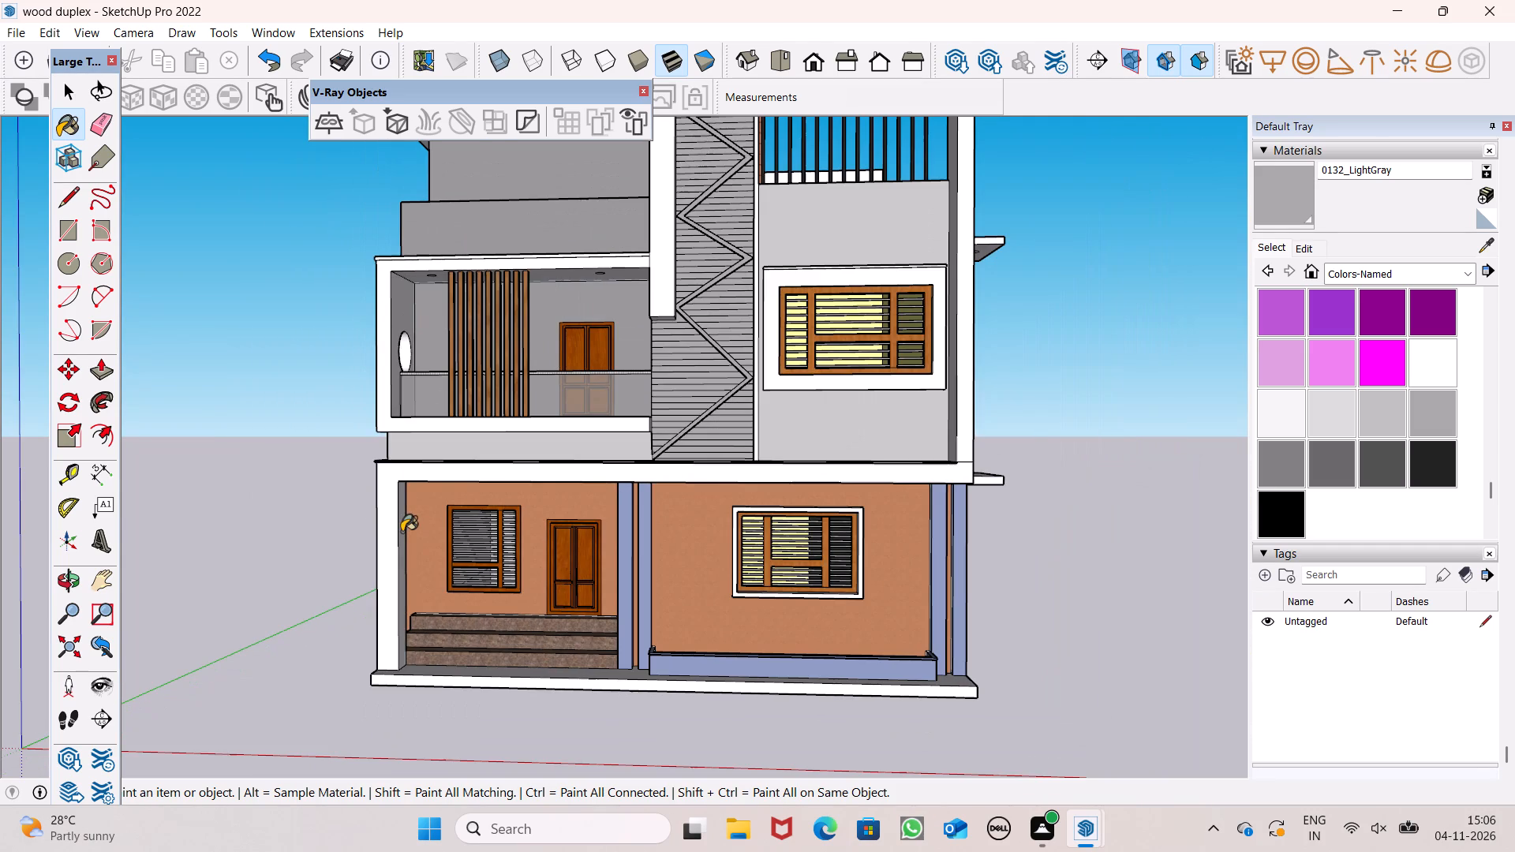
key("space")
type("o")
left_click_drag(510, 491, 479, 526, "shift")
left_click_drag(479, 526, 550, 527)
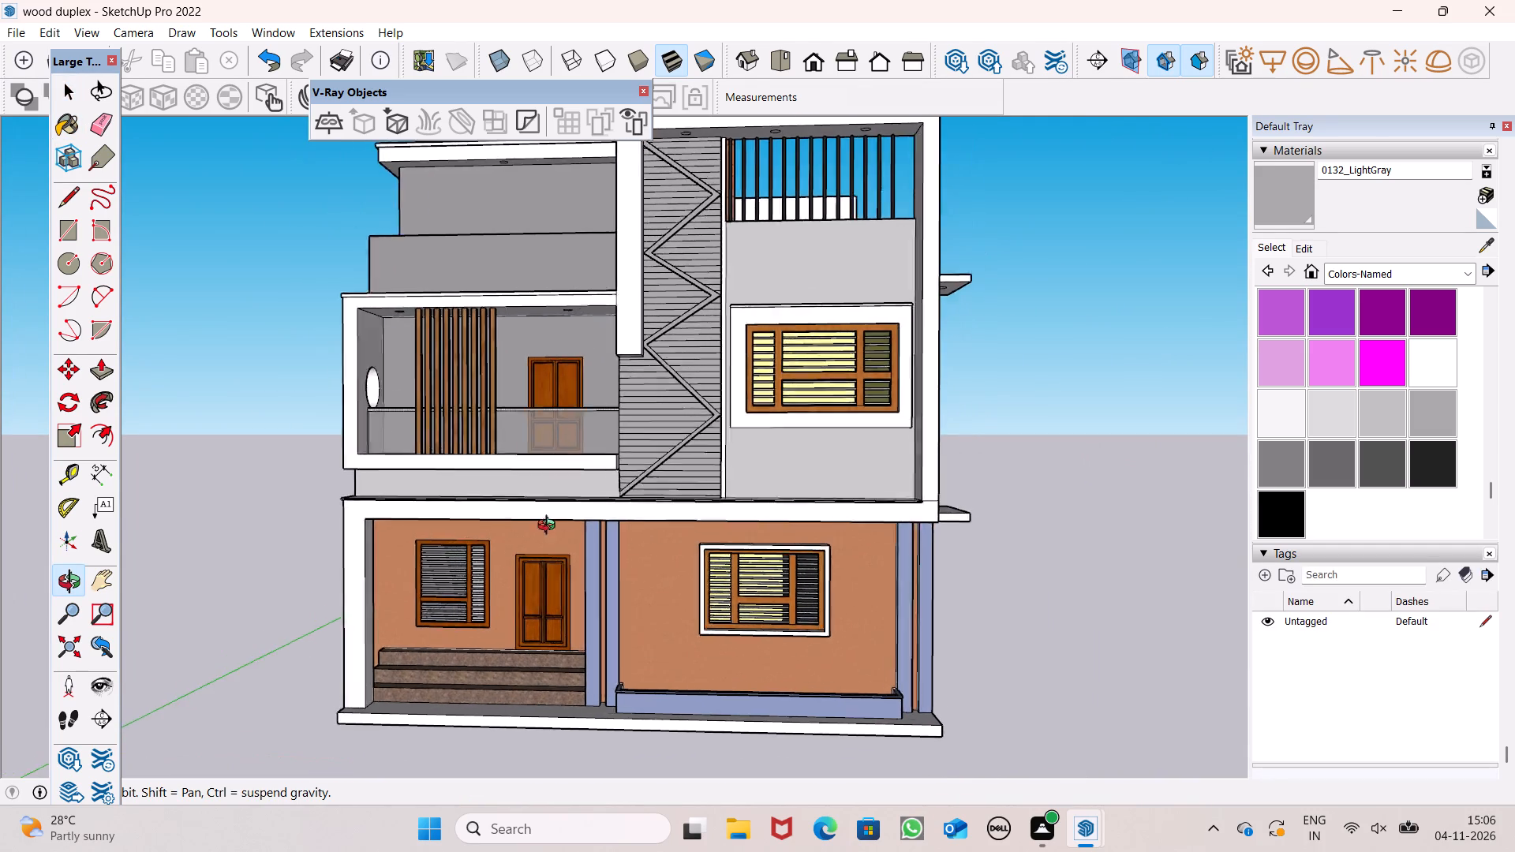
left_click_drag(550, 527, 680, 499)
scroll(673, 477, "down", 6)
left_click_drag(659, 481, 634, 510)
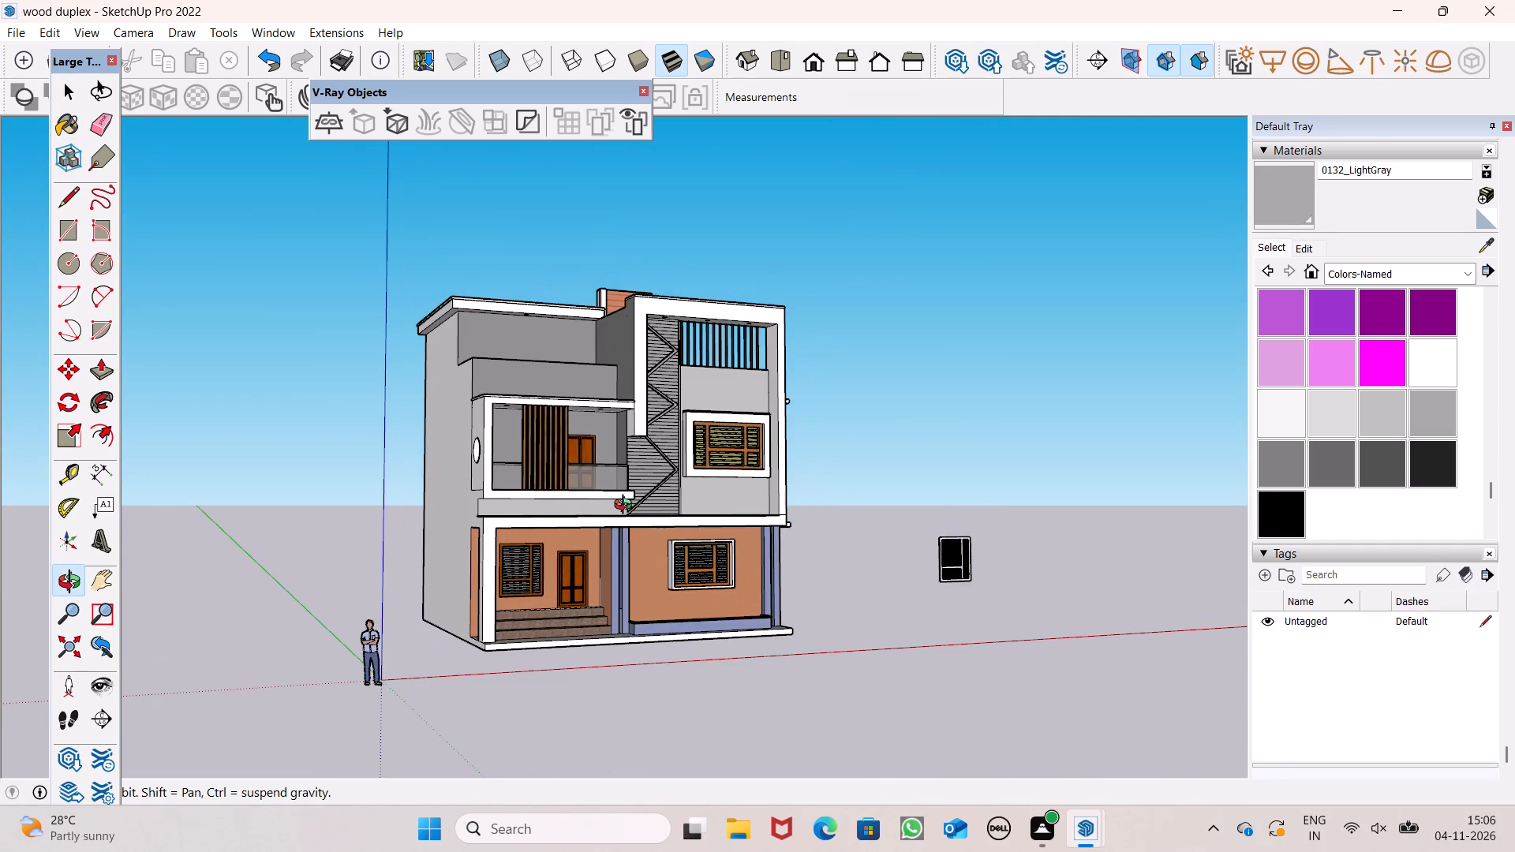
left_click_drag(631, 509, 589, 519)
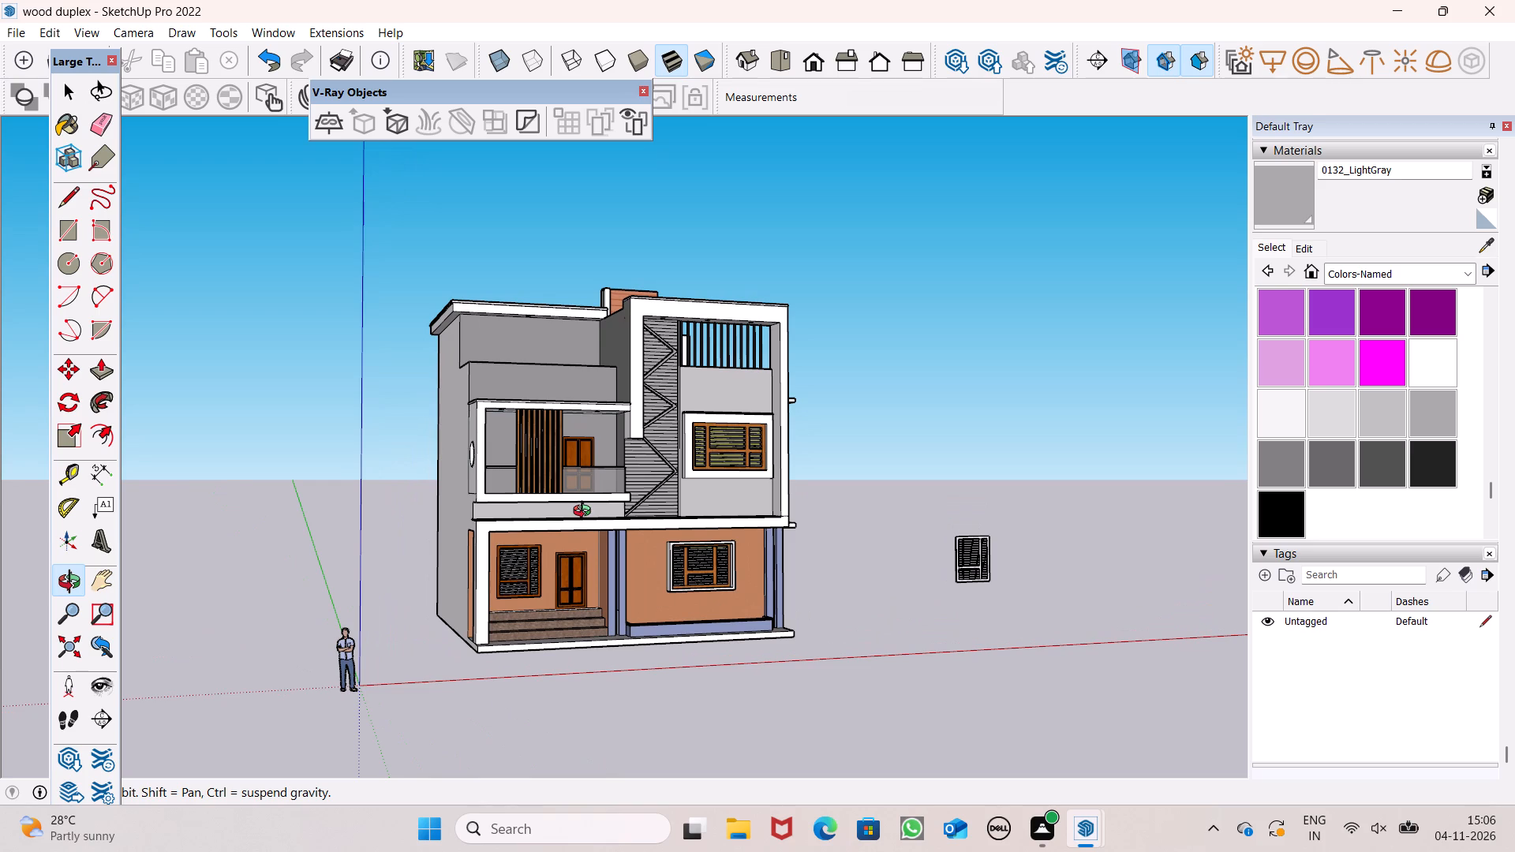
scroll(551, 454, "down", 5)
left_click_drag(576, 516, 198, 547)
scroll(750, 484, "up", 4)
left_click_drag(735, 480, 750, 536, "shift")
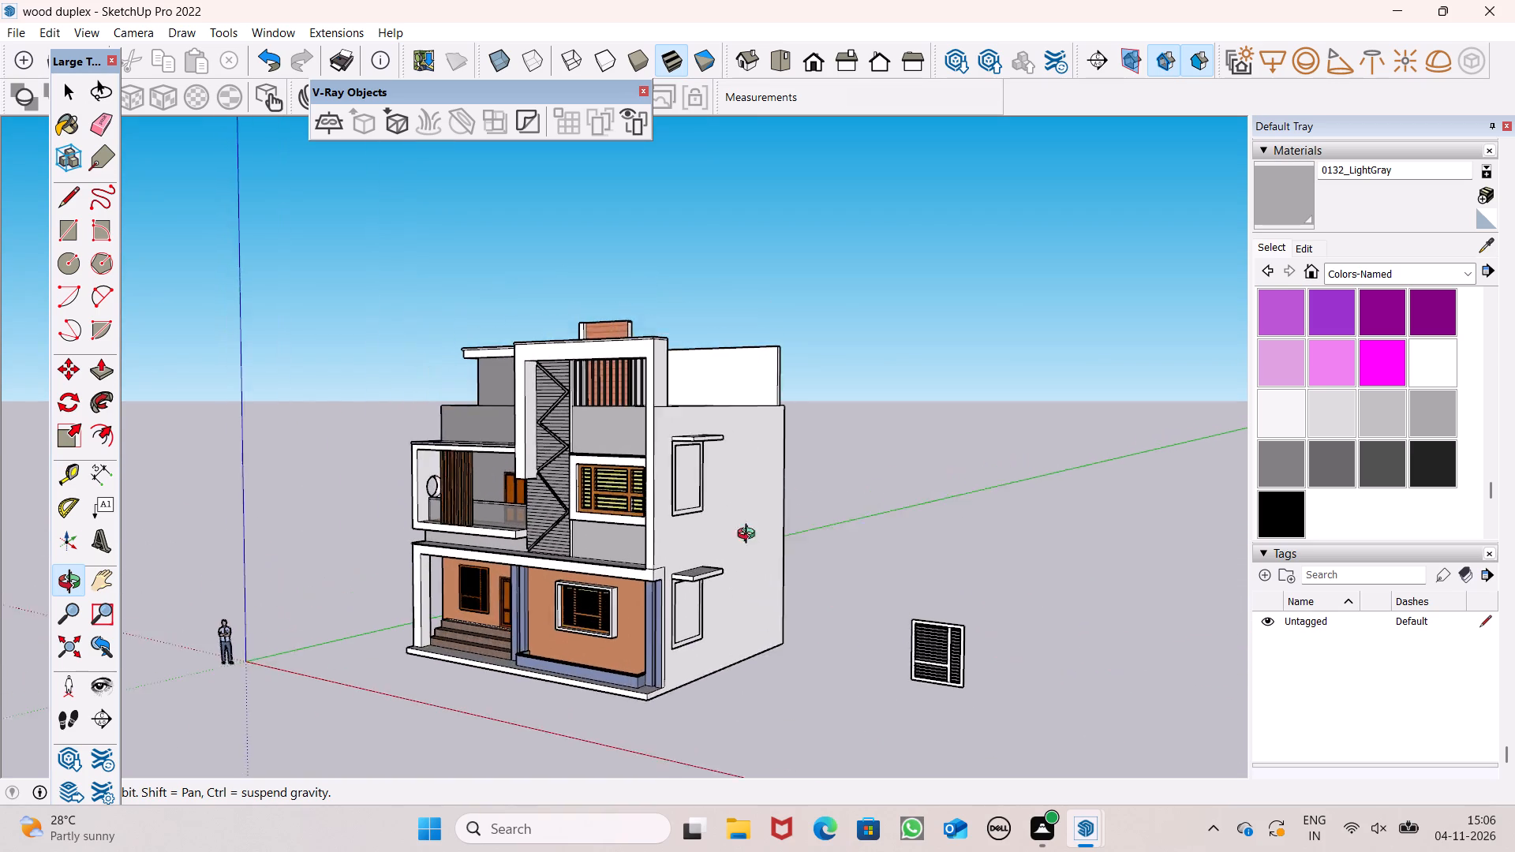
left_click_drag(679, 531, 615, 528)
left_click_drag(726, 439, 612, 563)
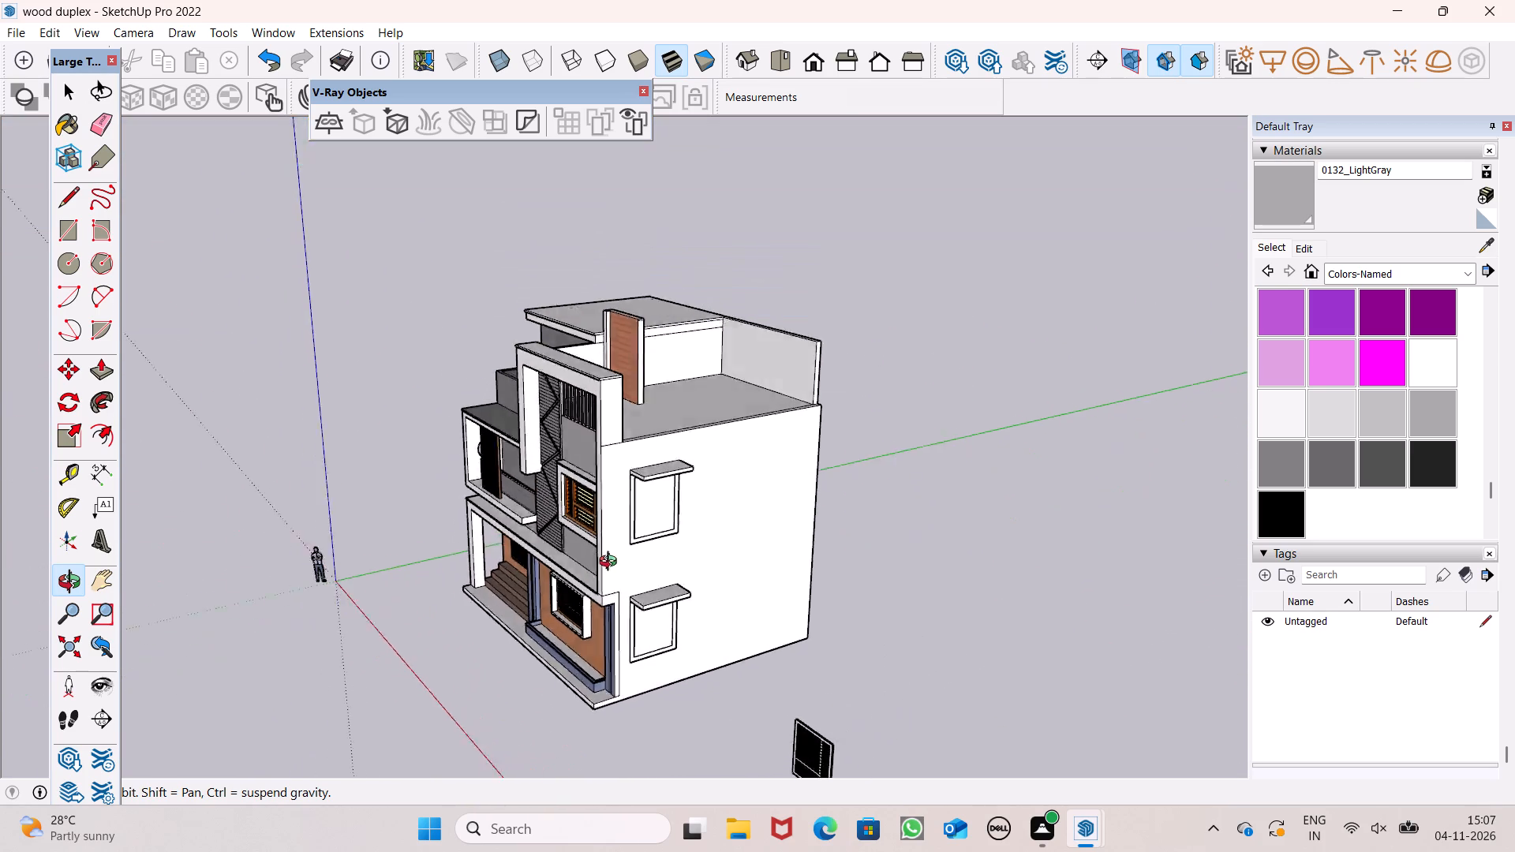
left_click_drag(612, 563, 596, 575)
scroll(728, 447, "up", 4)
left_click_drag(724, 451, 395, 586, "shift")
left_click_drag(525, 413, 529, 494, "shift")
left_click_drag(551, 494, 656, 466)
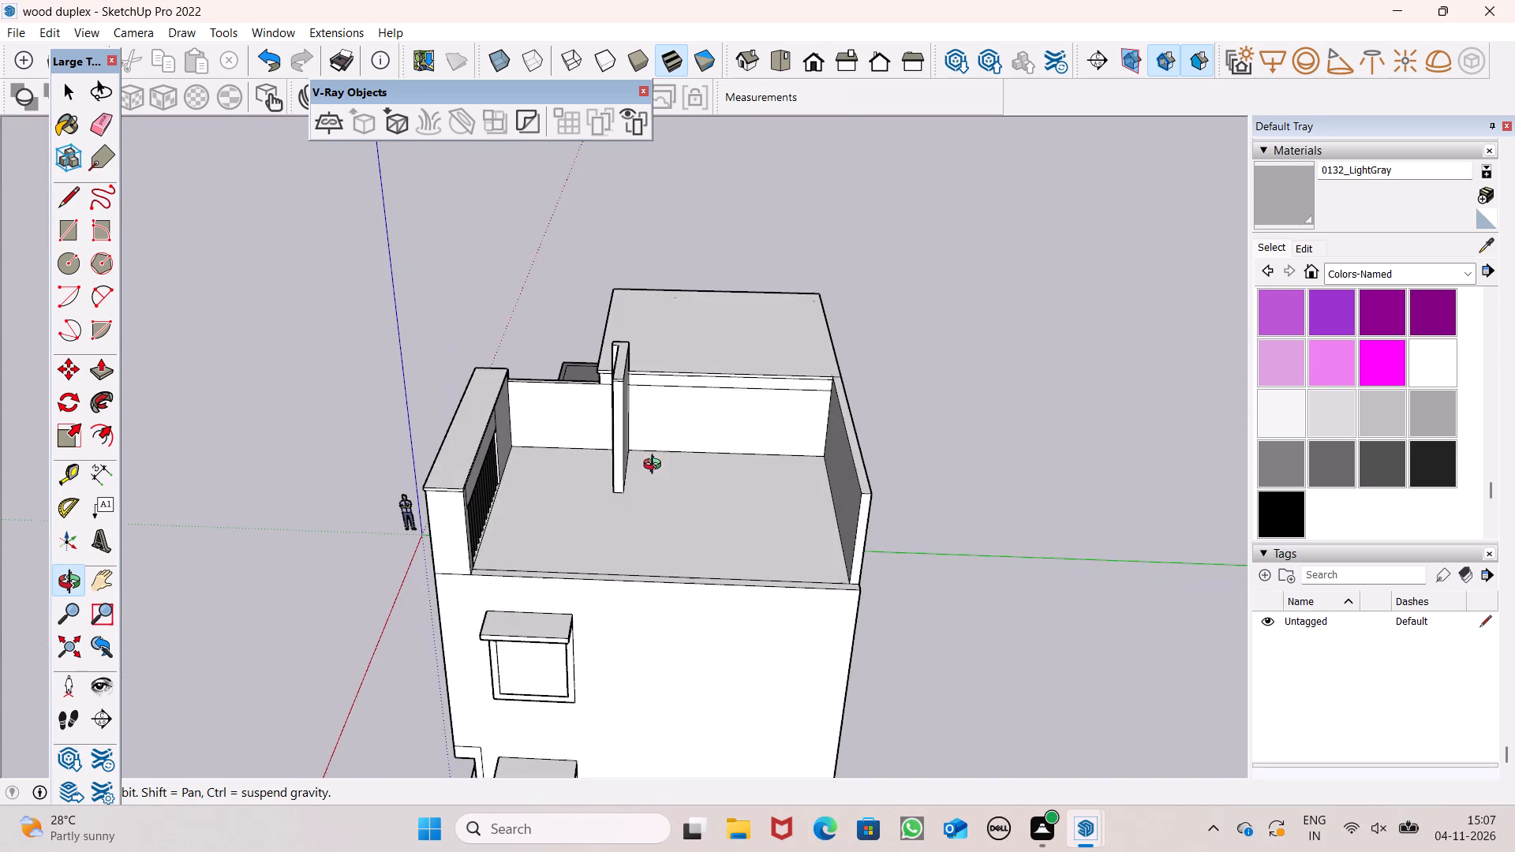
scroll(594, 436, "up", 7)
scroll(516, 411, "up", 1)
left_click_drag(515, 417, 904, 453)
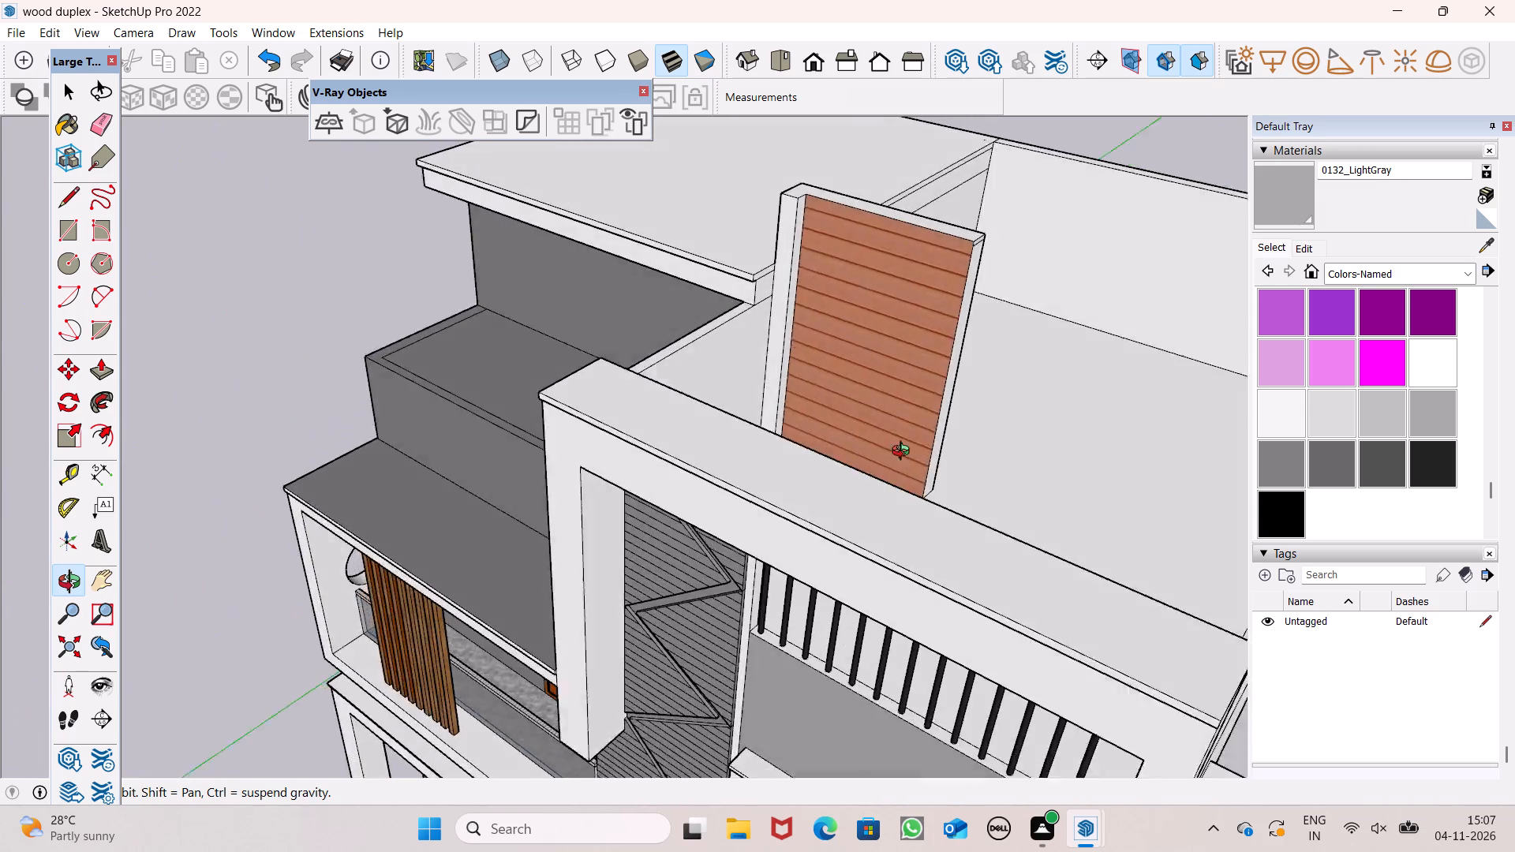
left_click_drag(904, 453, 1002, 409)
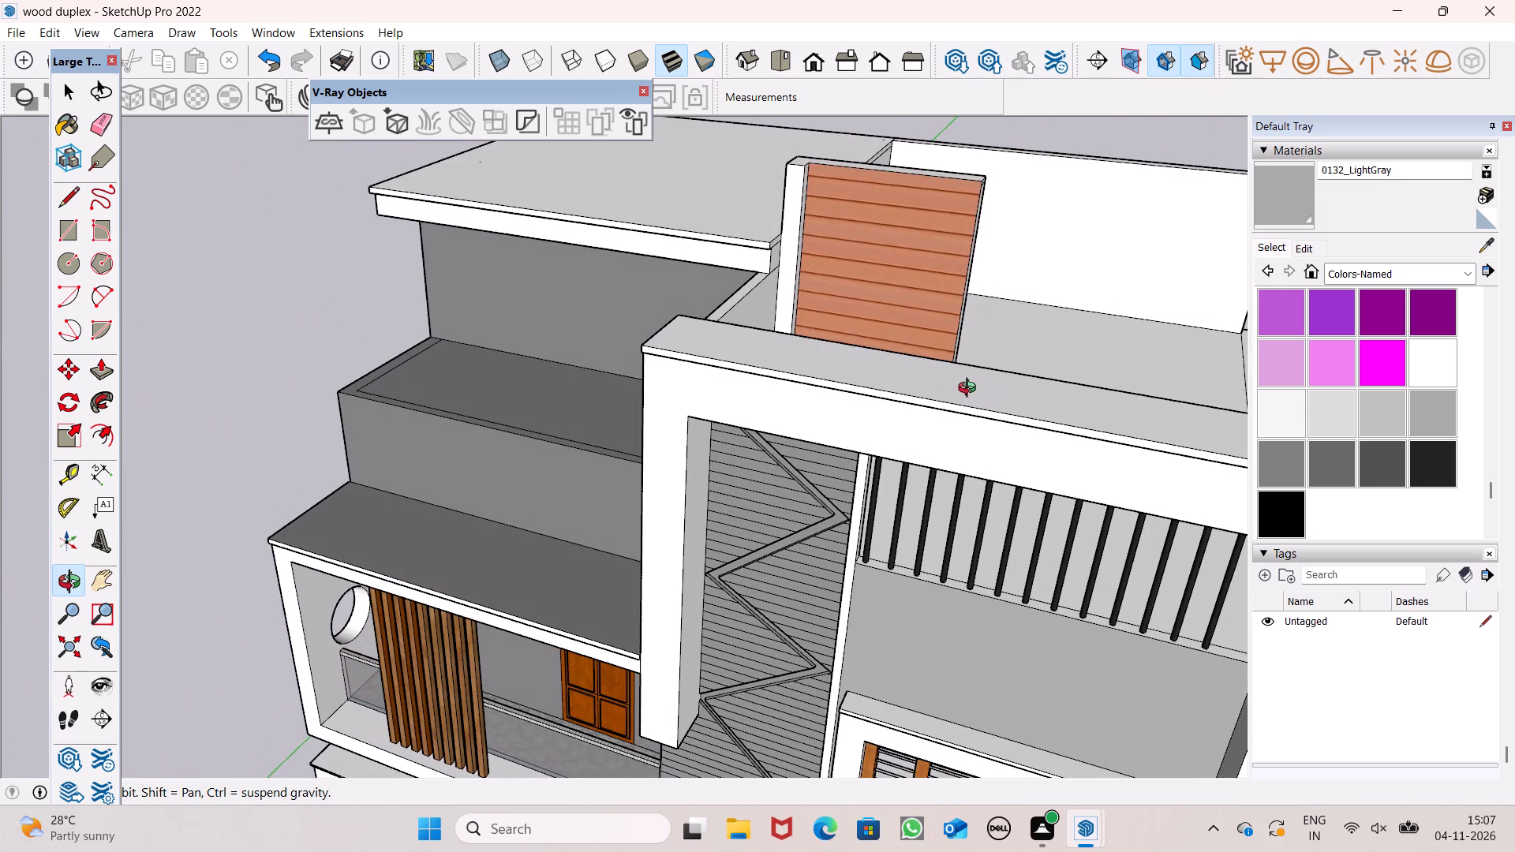
scroll(707, 383, "down", 4)
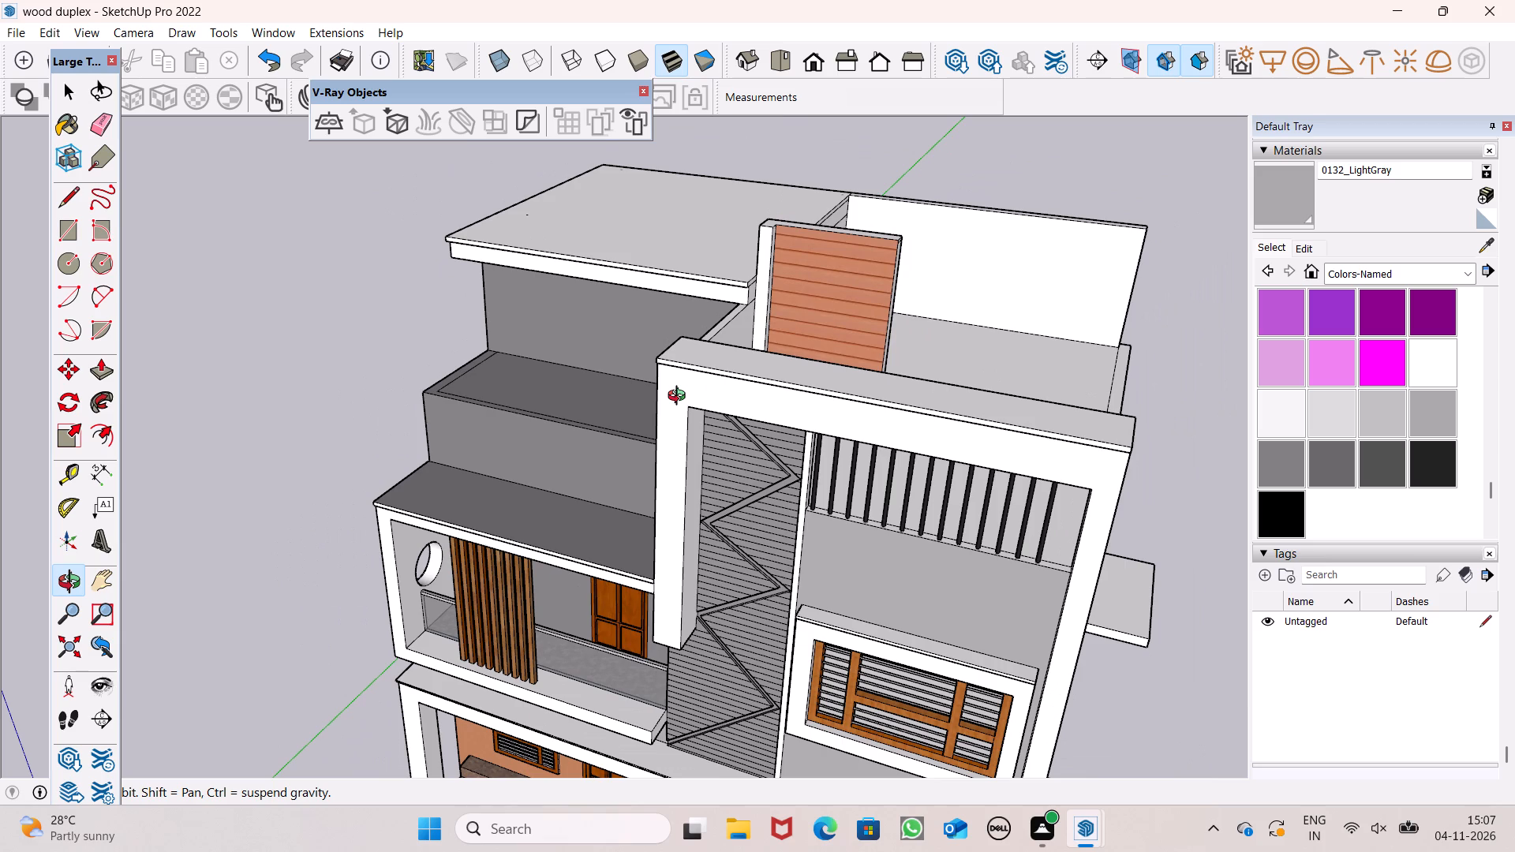
left_click_drag(718, 364, 750, 129)
scroll(743, 135, "down", 3)
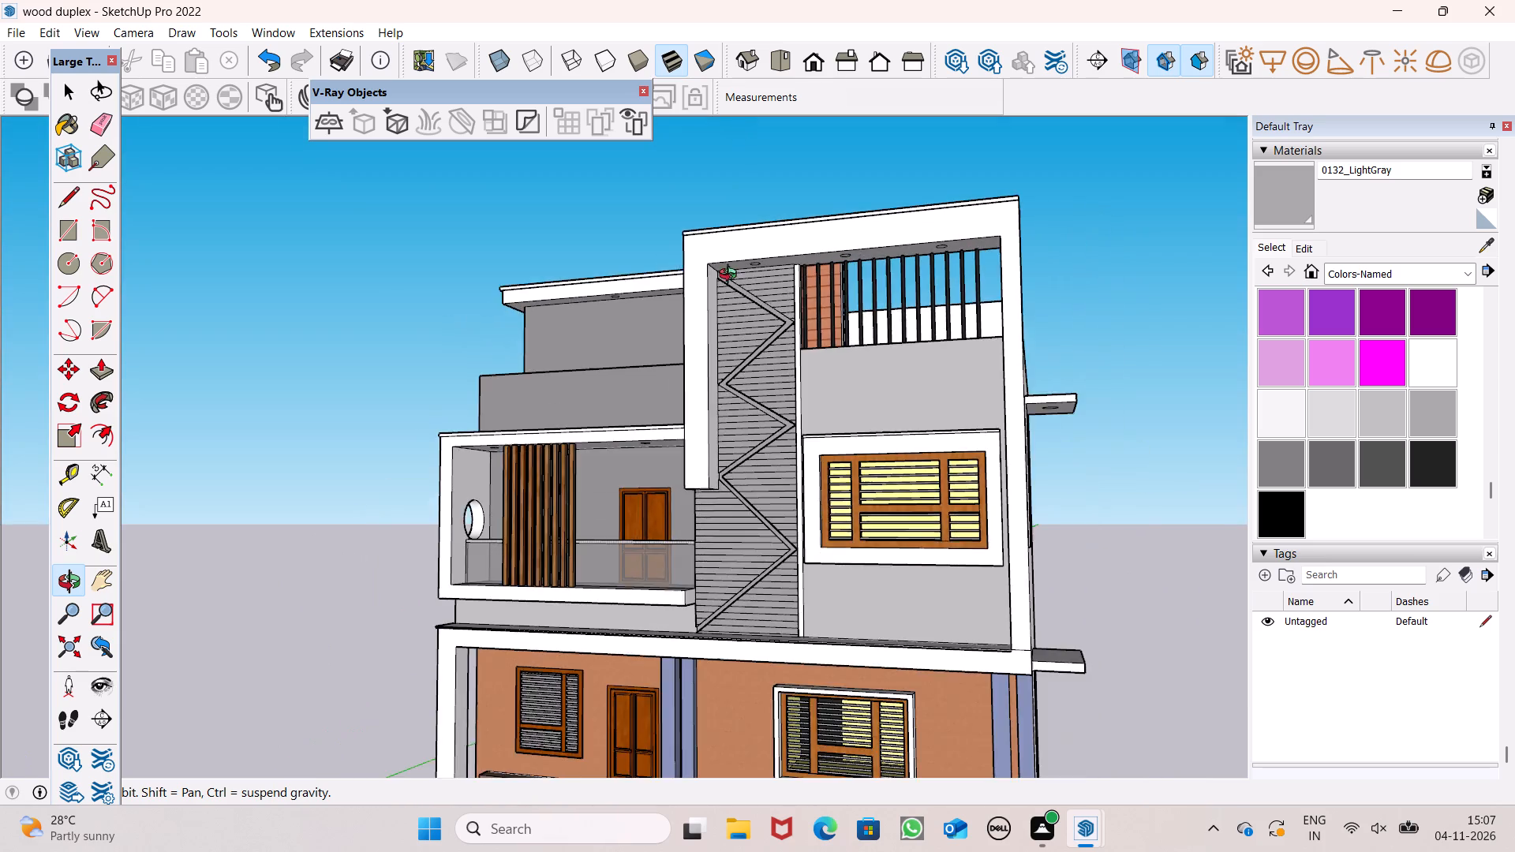
Examine the side wall with the two window frames and sunshades, and compare it with the finished front facade.
left_click_drag(1017, 481, 664, 446)
scroll(625, 368, "down", 5)
left_click_drag(849, 485, 739, 552)
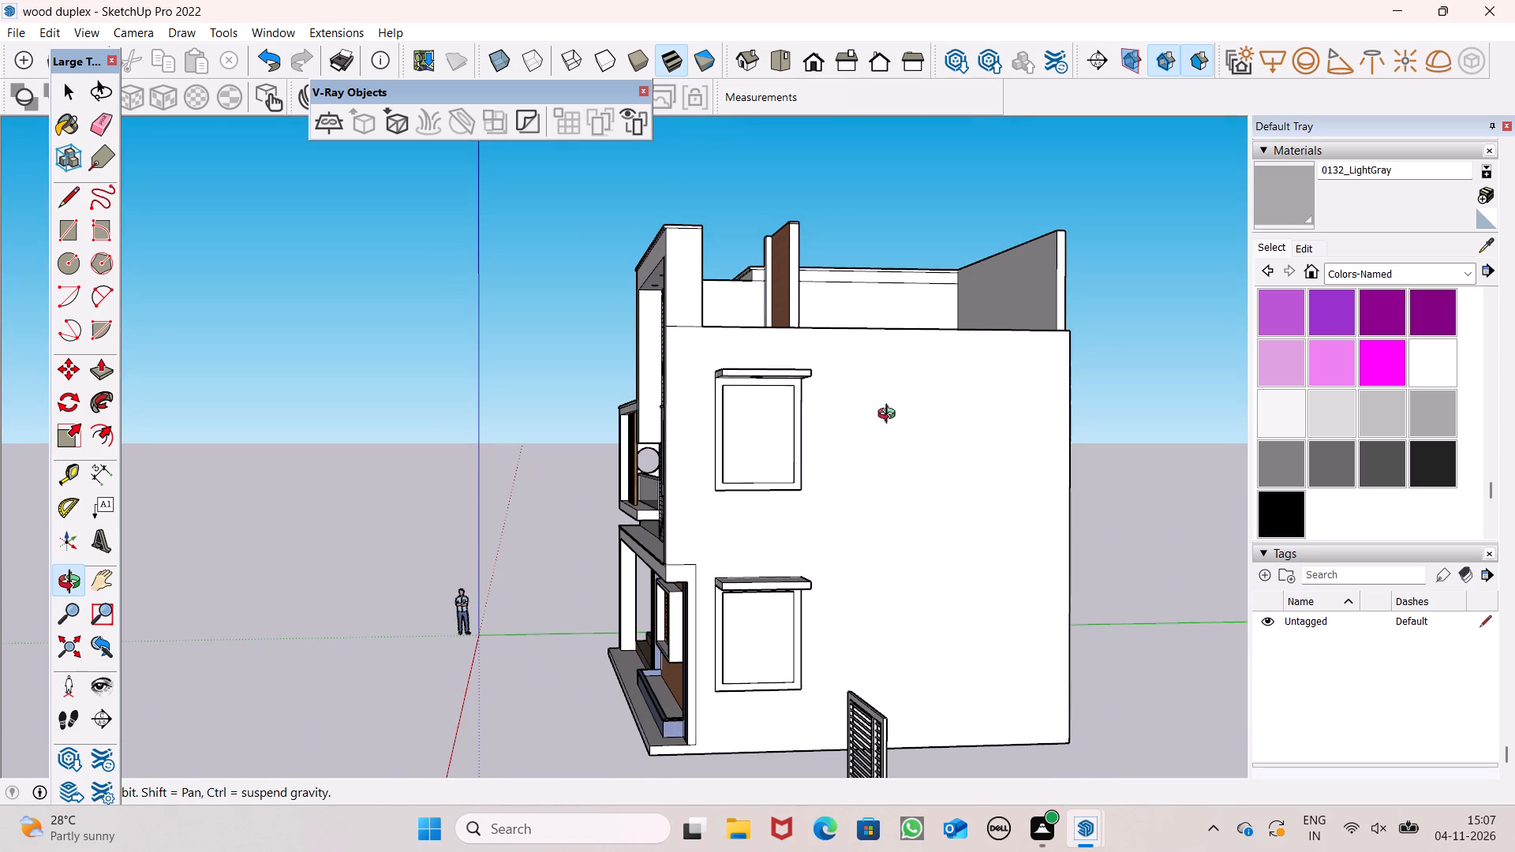
left_click_drag(770, 501, 1049, 508)
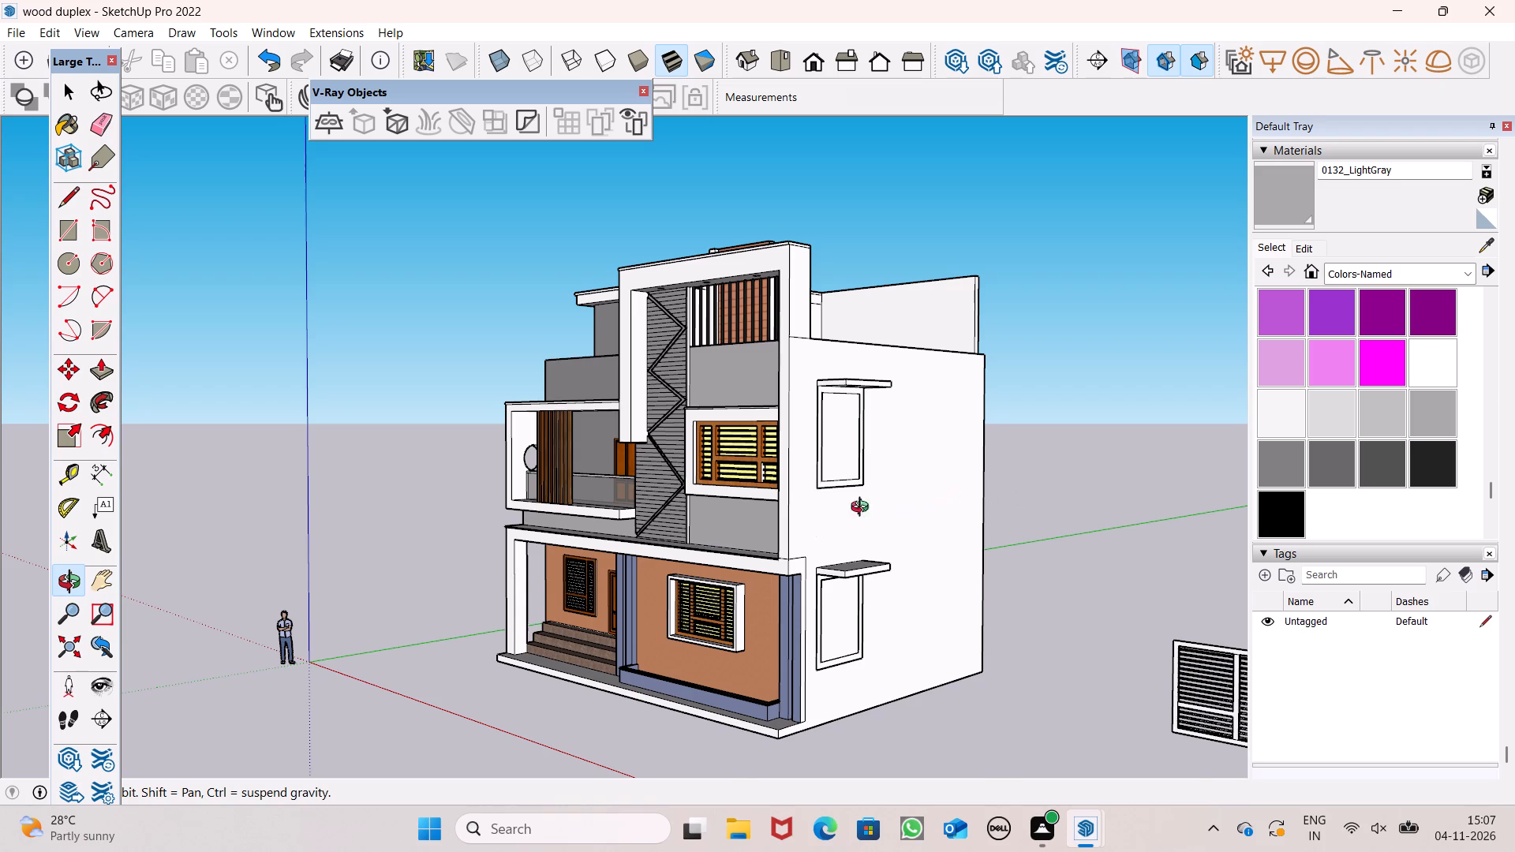
scroll(720, 468, "down", 4)
scroll(668, 394, "up", 1)
scroll(668, 394, "down", 2)
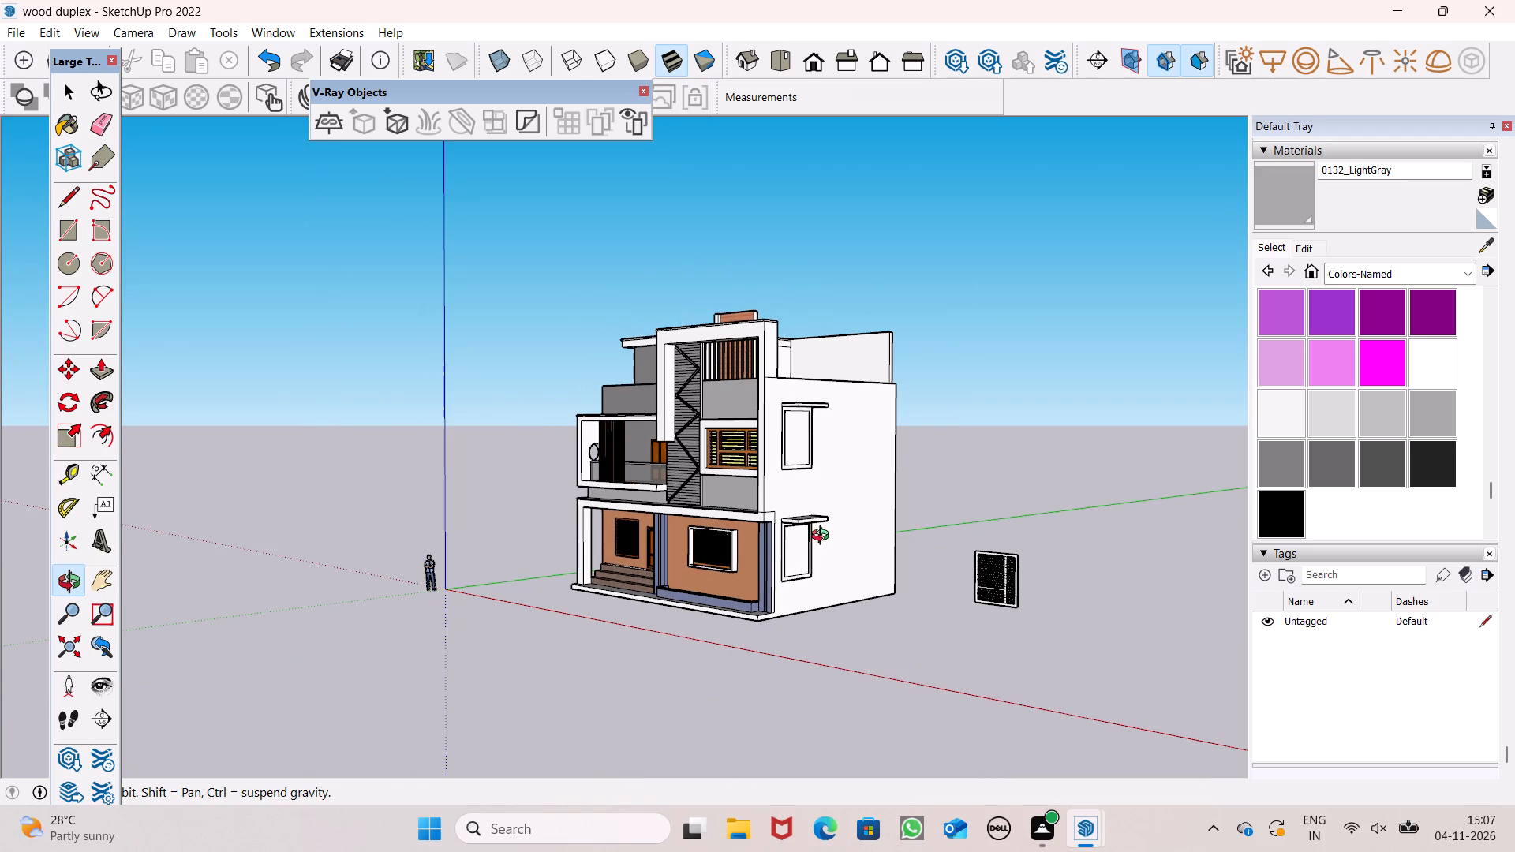
left_click_drag(836, 541, 749, 559)
scroll(808, 430, "up", 12)
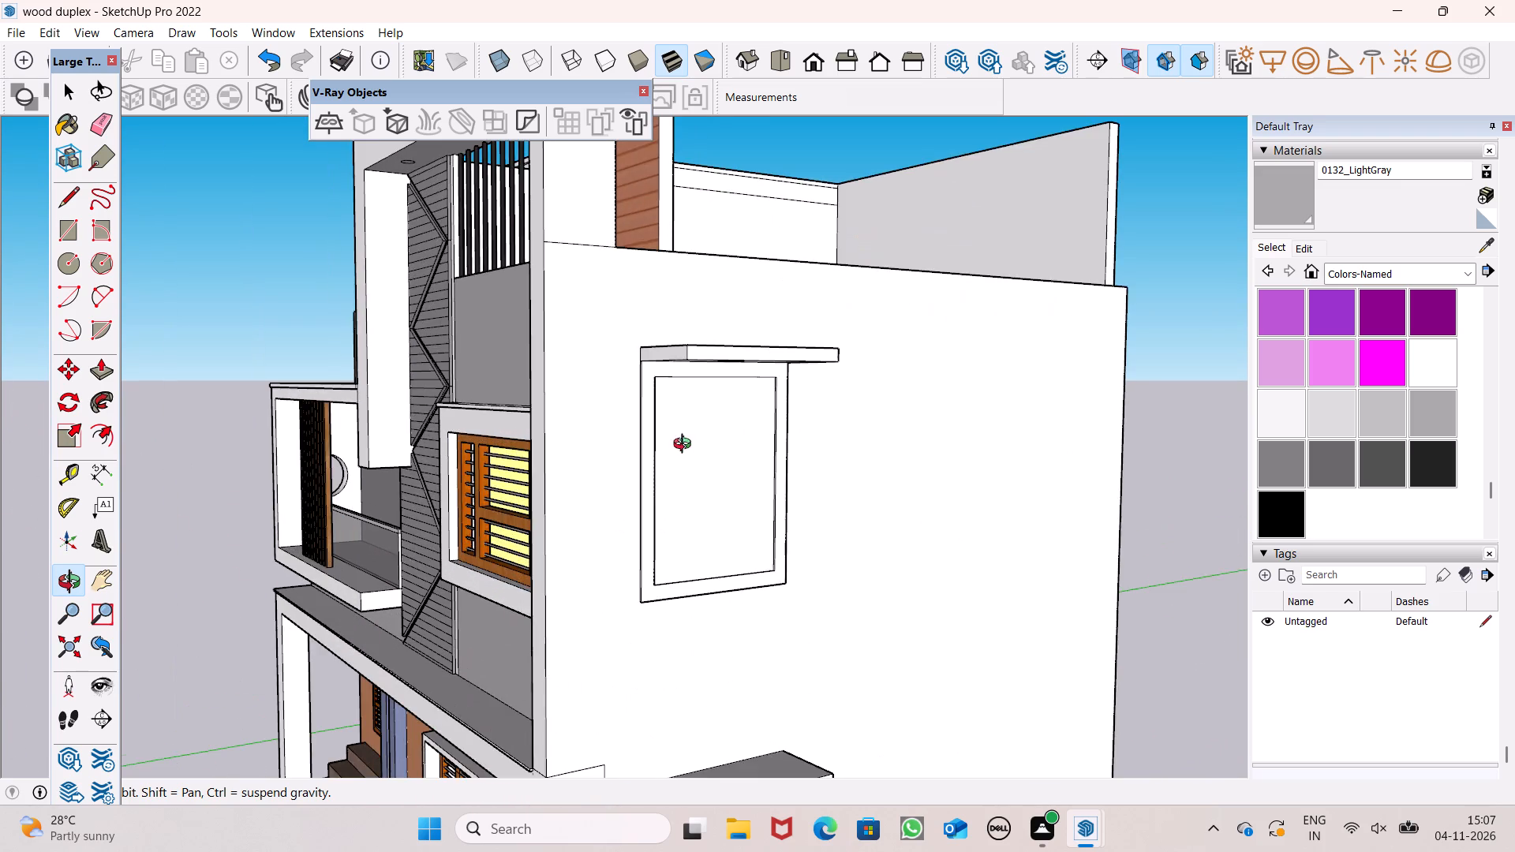
scroll(662, 450, "down", 4)
left_click_drag(656, 477, 814, 505)
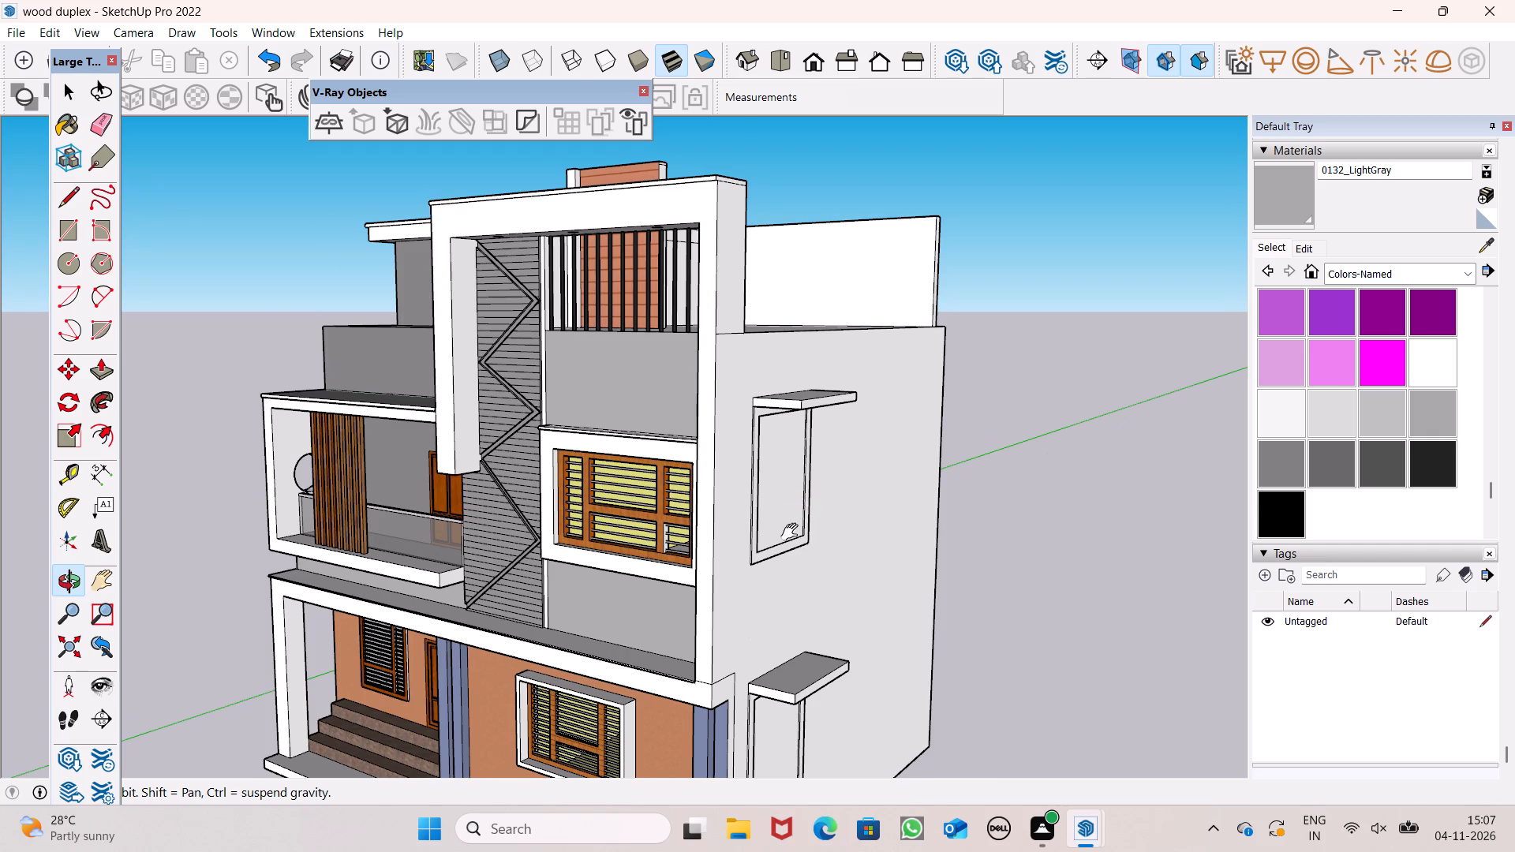
left_click_drag(793, 532, 701, 530, "shift")
left_click_drag(714, 556, 630, 509)
scroll(686, 470, "up", 5)
left_click_drag(678, 526, 810, 424, "shift")
scroll(801, 379, "down", 6)
left_click_drag(743, 487, 904, 529)
left_click_drag(914, 508, 819, 491, "shift")
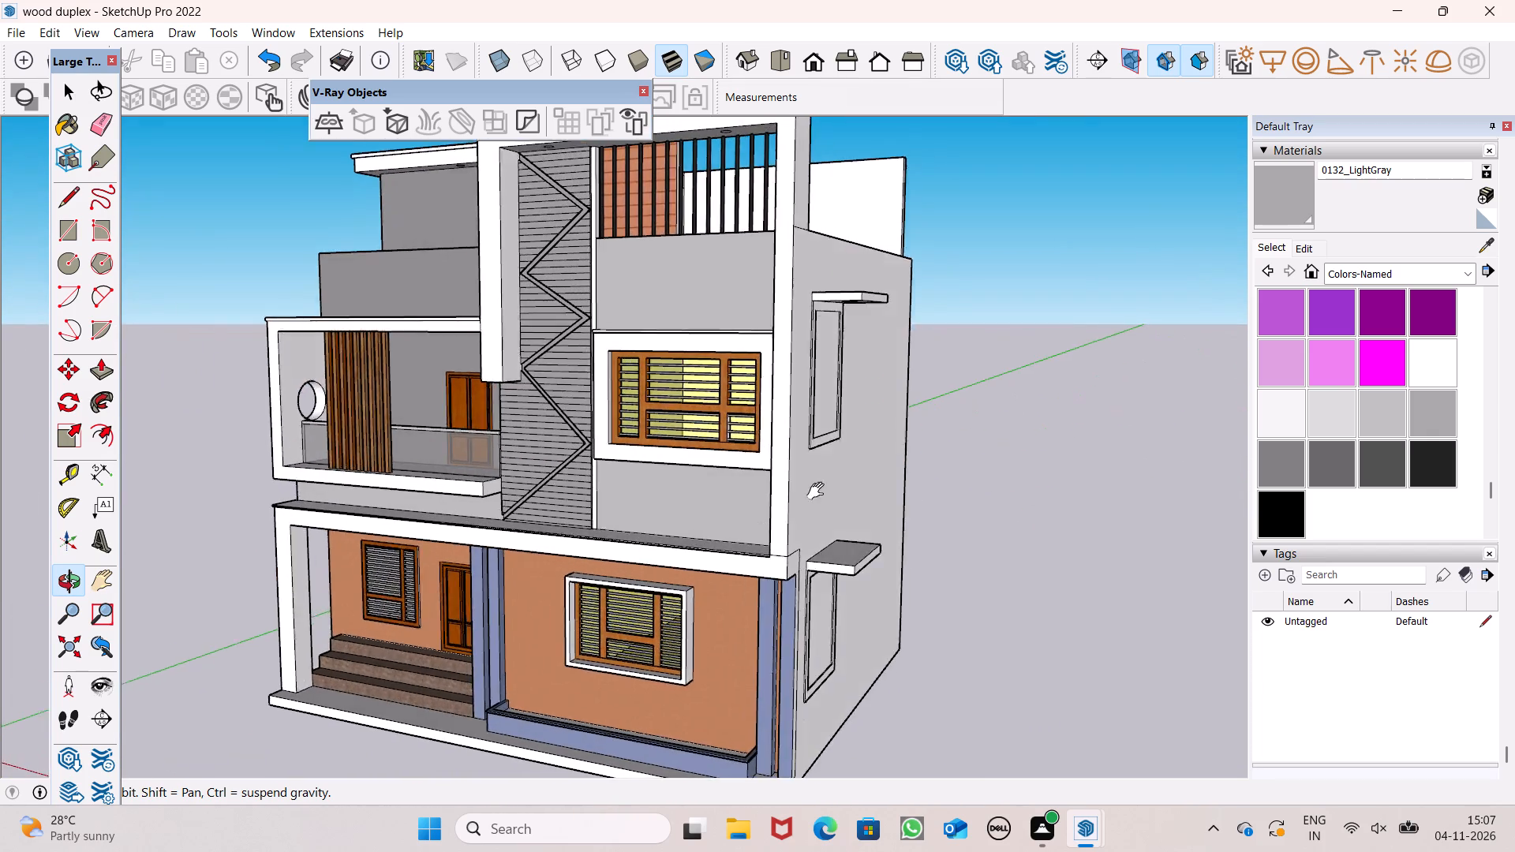
left_click_drag(819, 491, 758, 489, "shift")
left_click_drag(769, 495, 793, 507)
scroll(612, 517, "down", 1)
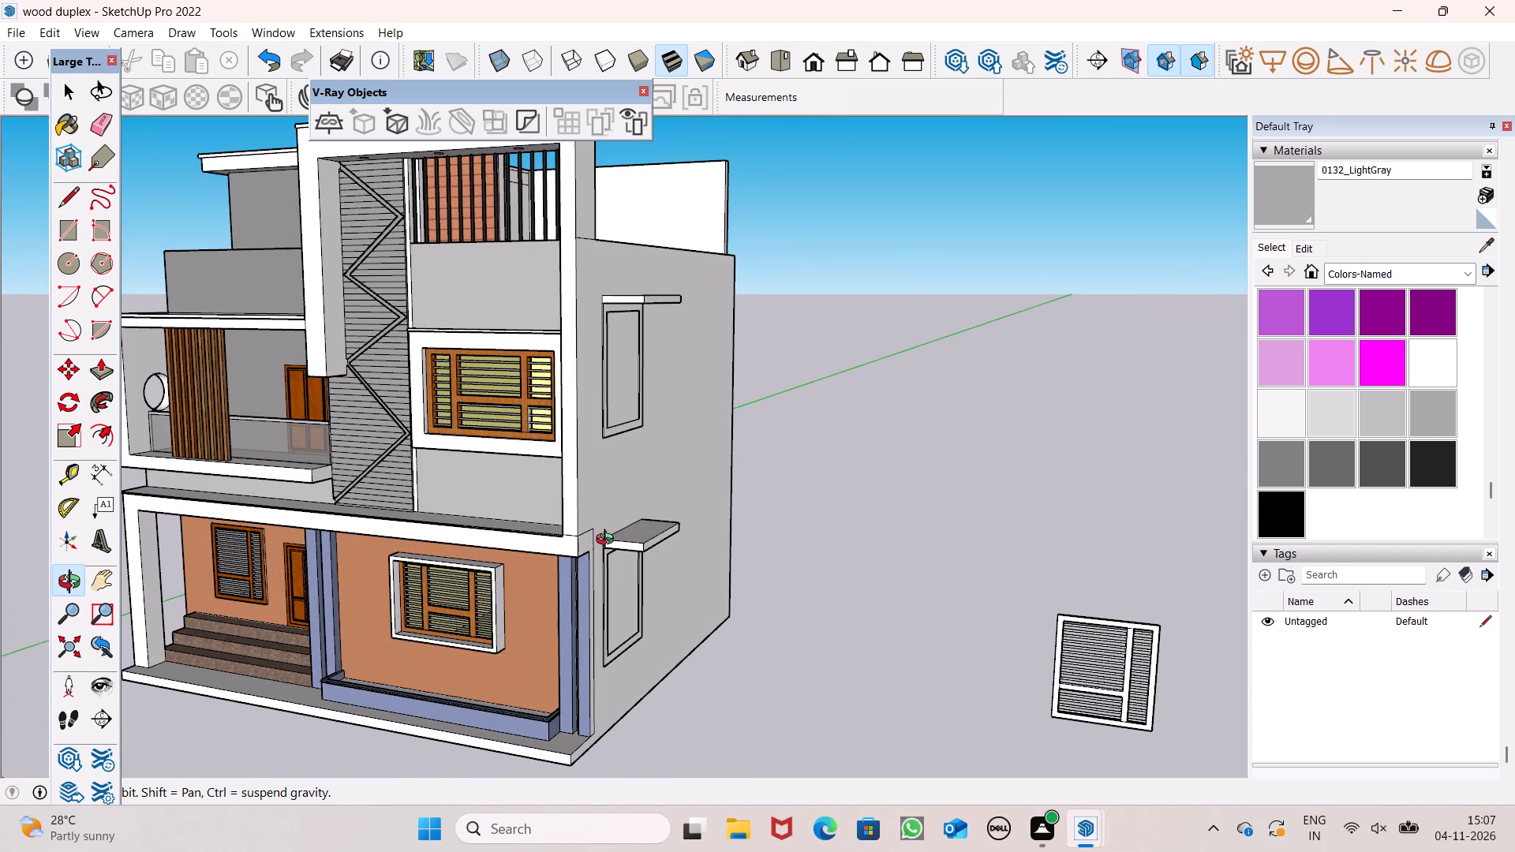
Paint the large exterior side wall around the two framed windows and sunshades with 0131_Silver.
left_click_drag(608, 545, 726, 503)
left_click_drag(743, 539, 757, 492)
left_click_drag(795, 509, 700, 520)
left_click_drag(964, 494, 744, 514)
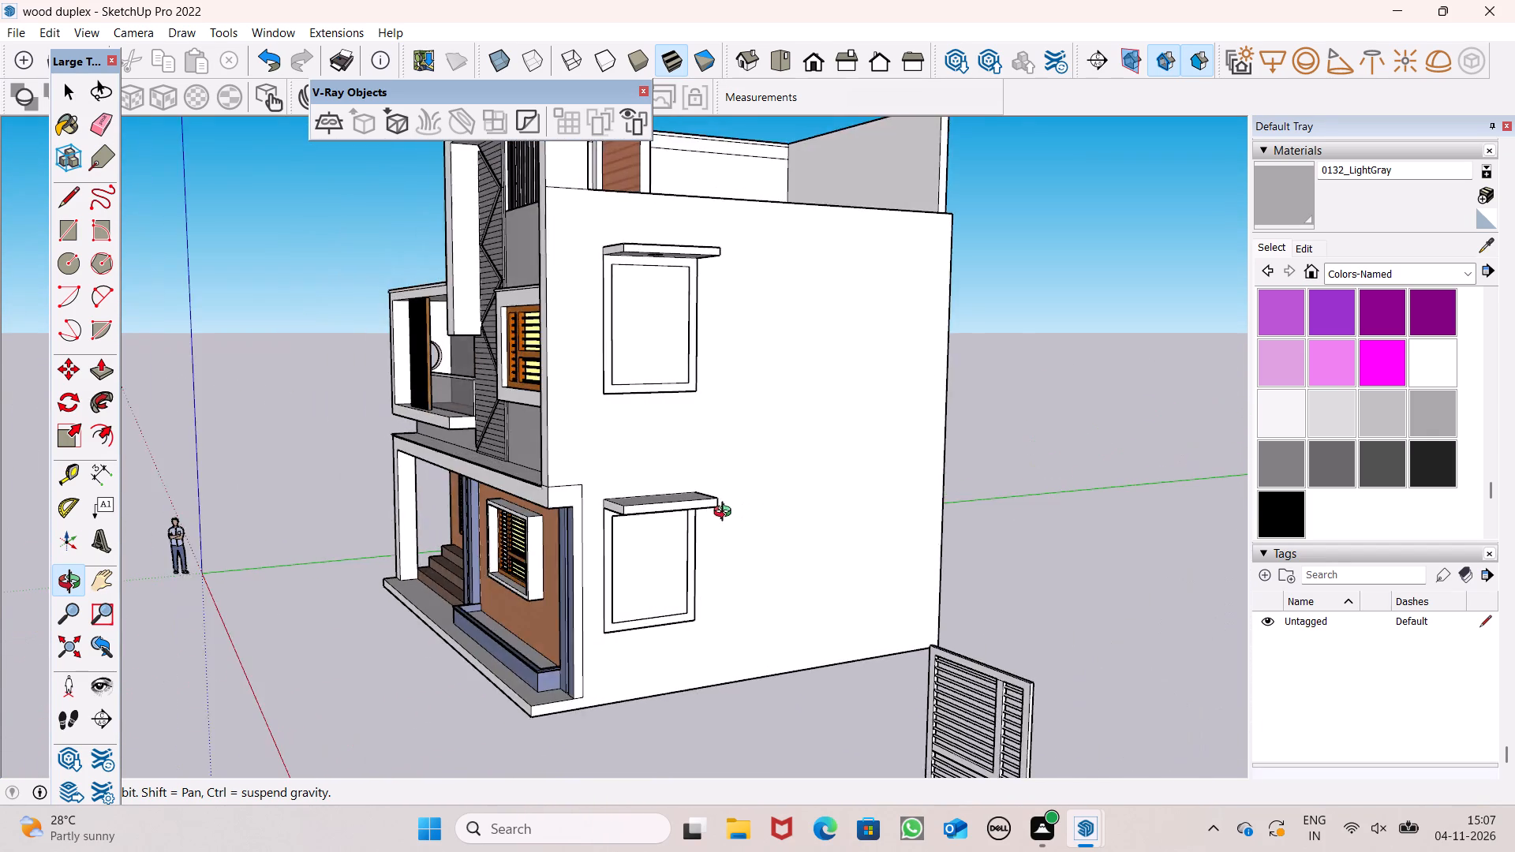
scroll(715, 524, "up", 3)
left_click(1390, 405)
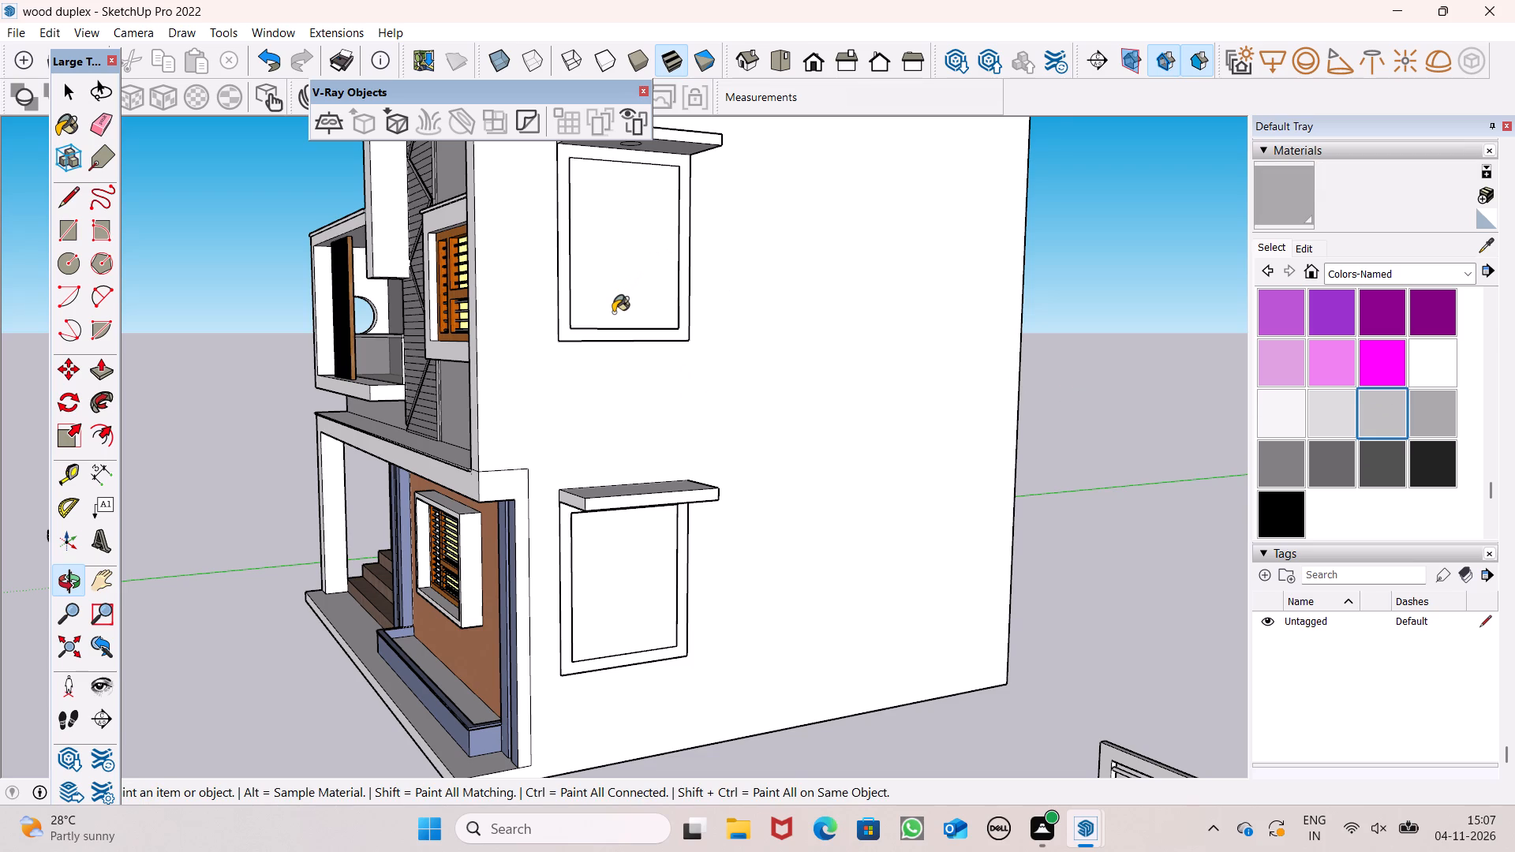
scroll(613, 312, "up", 1)
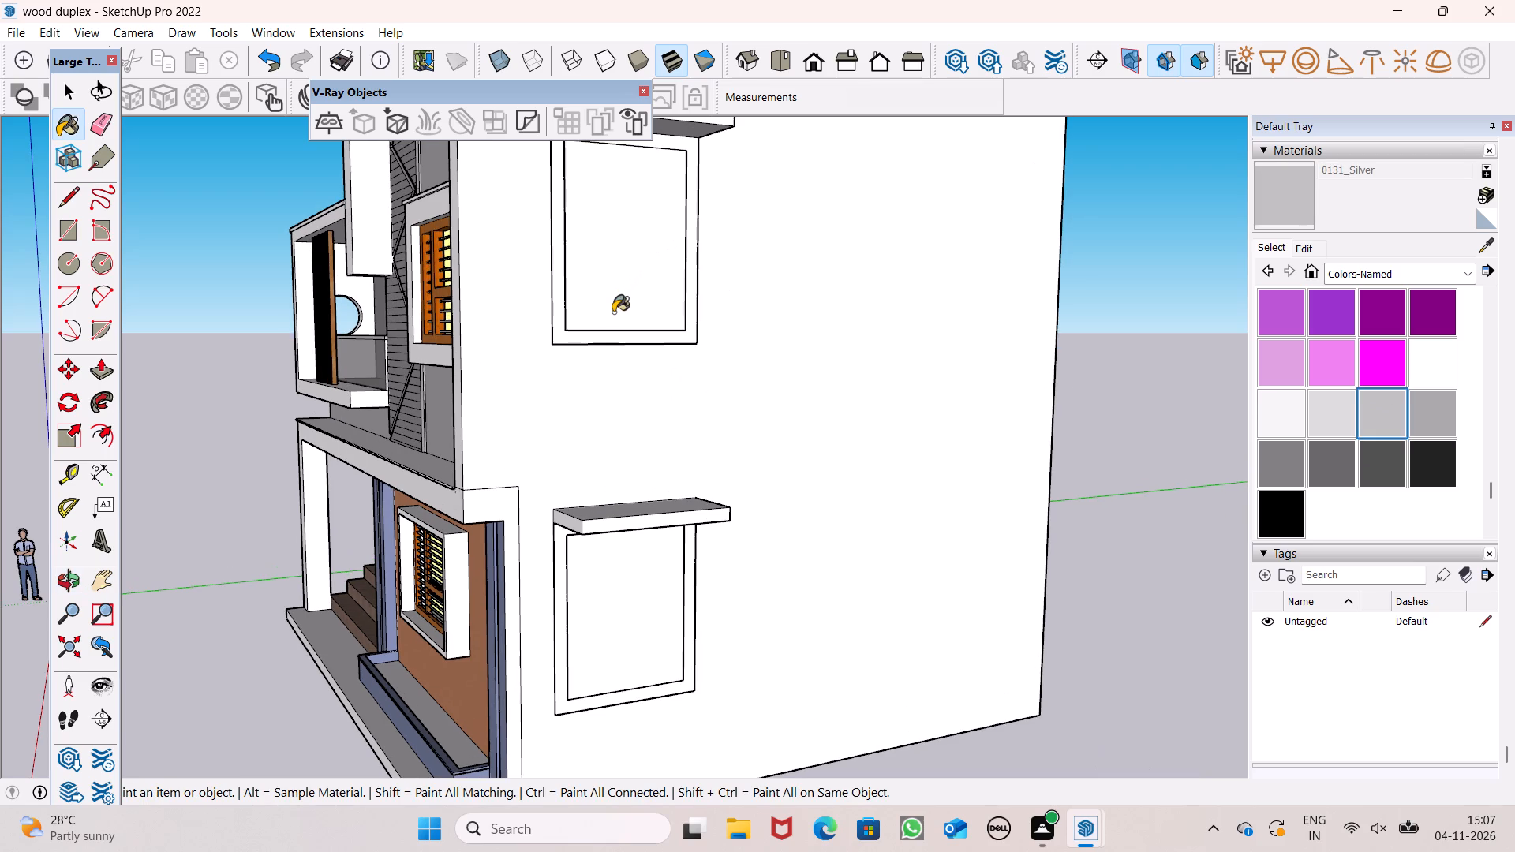
left_click(686, 402)
scroll(772, 402, "down", 8)
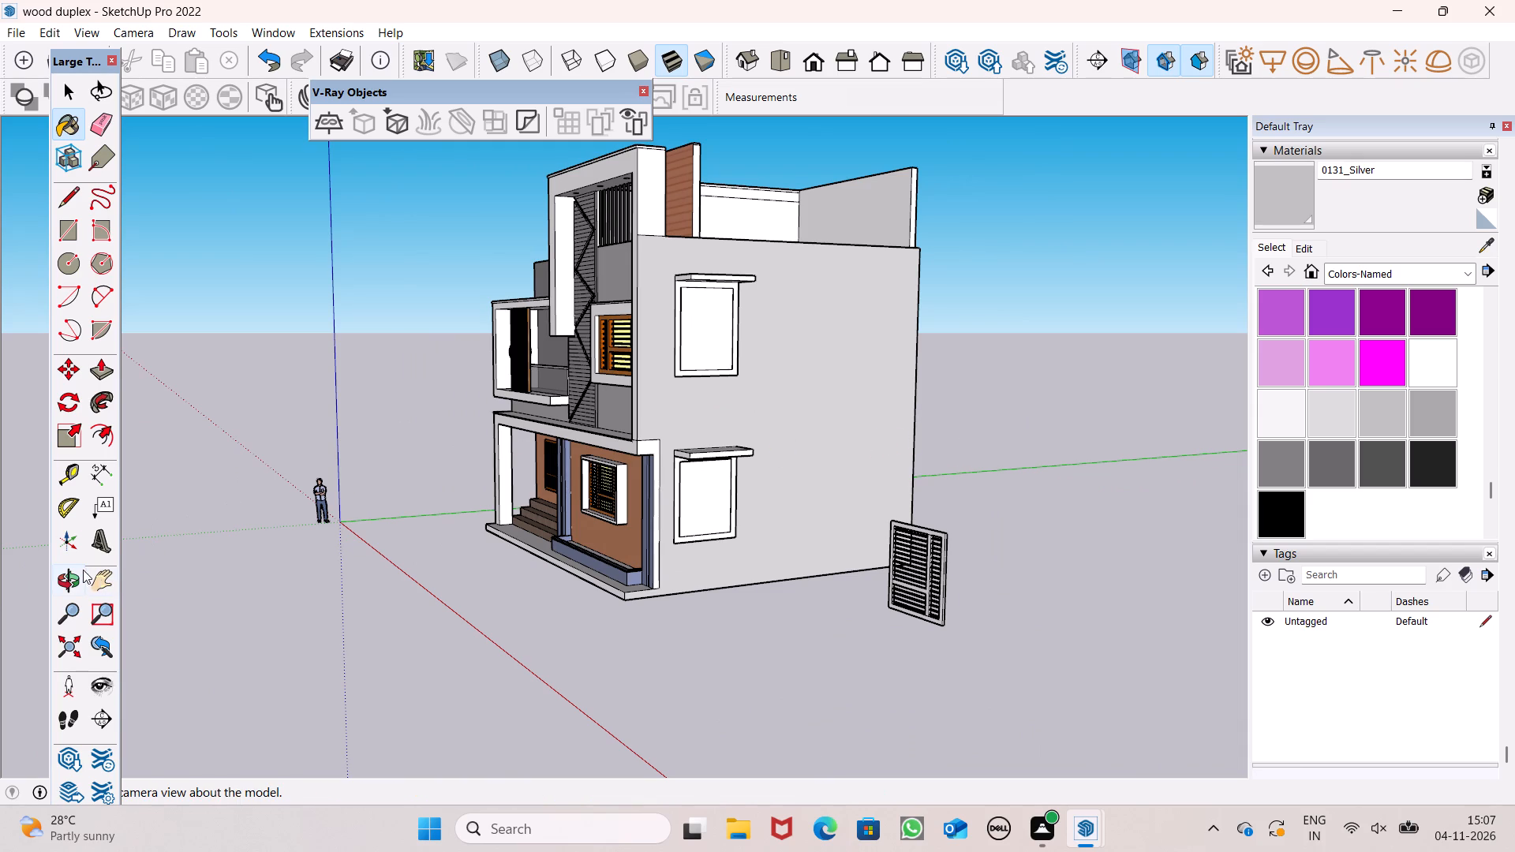
Erase the short corner edges and the long line below the roof slab edge at the top of the plain rear wall.
left_click(59, 578)
left_click_drag(246, 484, 1042, 524)
scroll(973, 506, "down", 3)
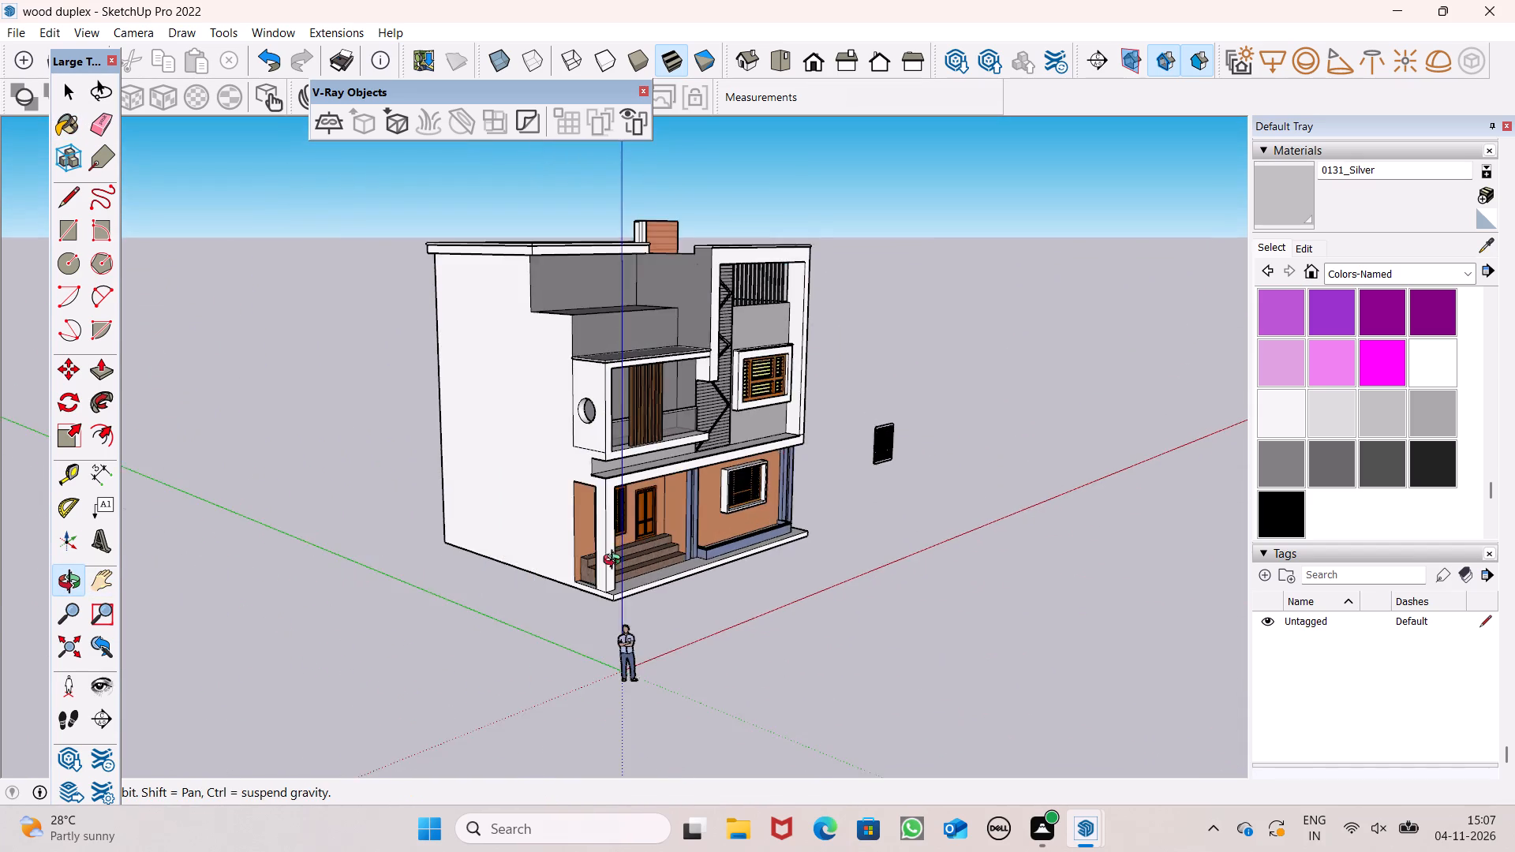
left_click_drag(570, 586, 1221, 703)
scroll(617, 653, "down", 2)
left_click_drag(615, 568, 608, 463)
scroll(526, 220, "up", 4)
scroll(473, 357, "up", 8)
left_click_drag(477, 310, 458, 353)
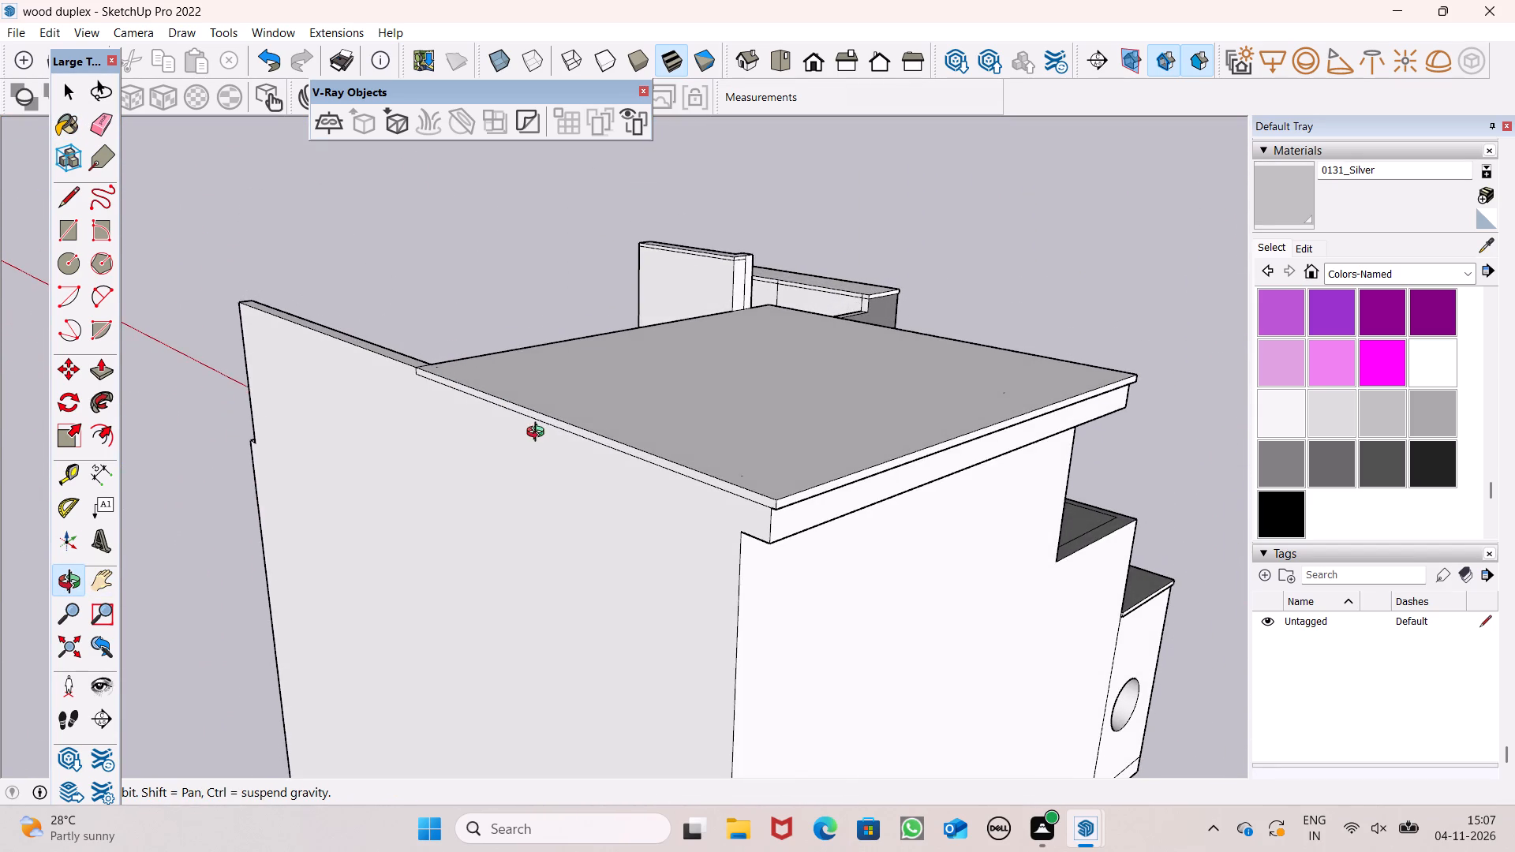
scroll(539, 434, "up", 3)
scroll(592, 424, "down", 3)
left_click_drag(607, 470, 931, 552)
scroll(769, 484, "up", 2)
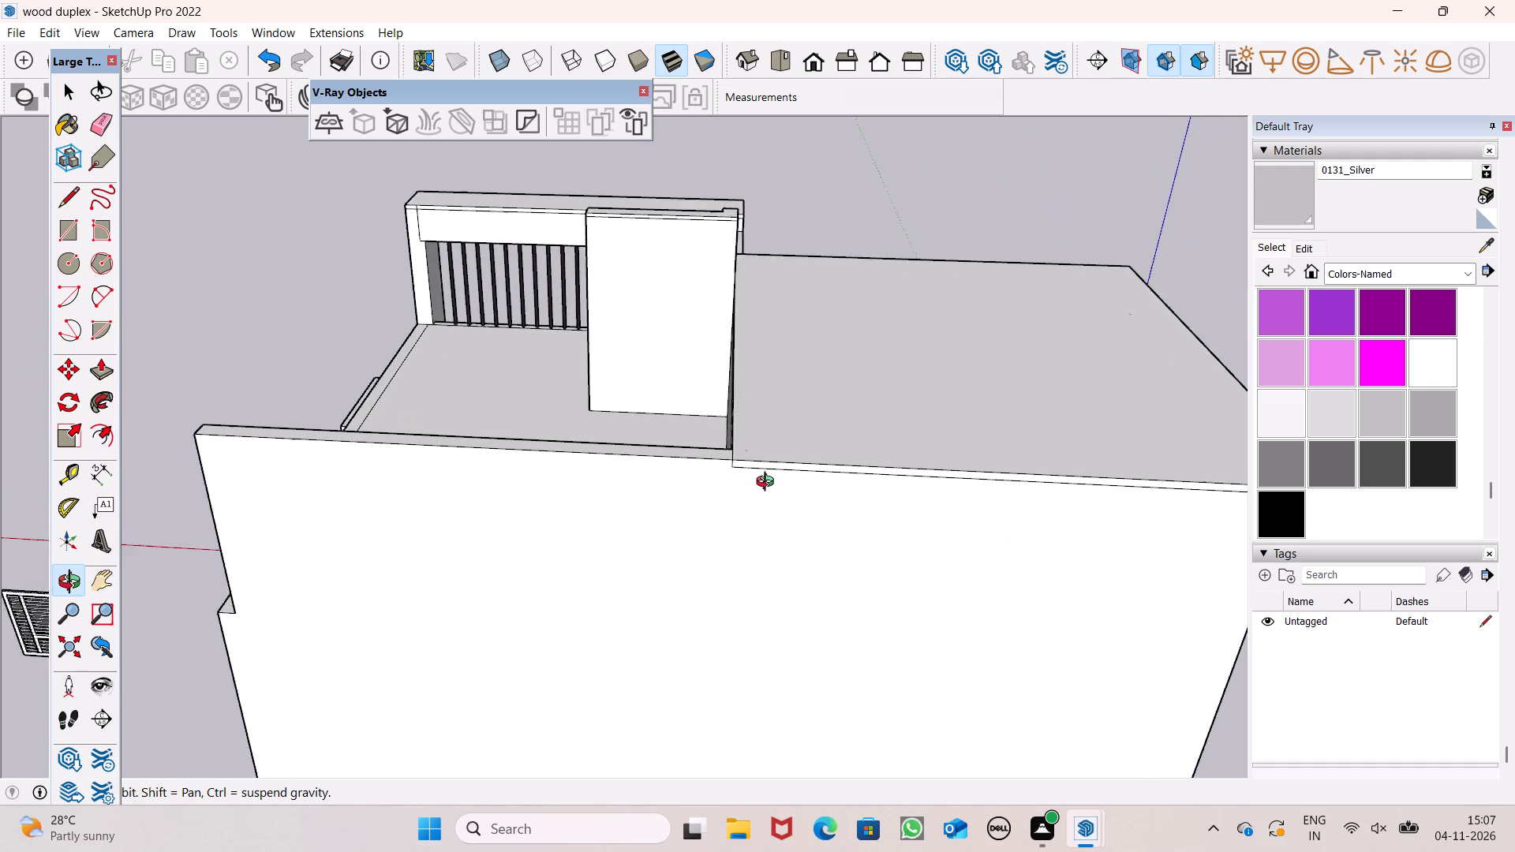
scroll(769, 484, "up", 2)
left_click_drag(739, 465, 712, 465)
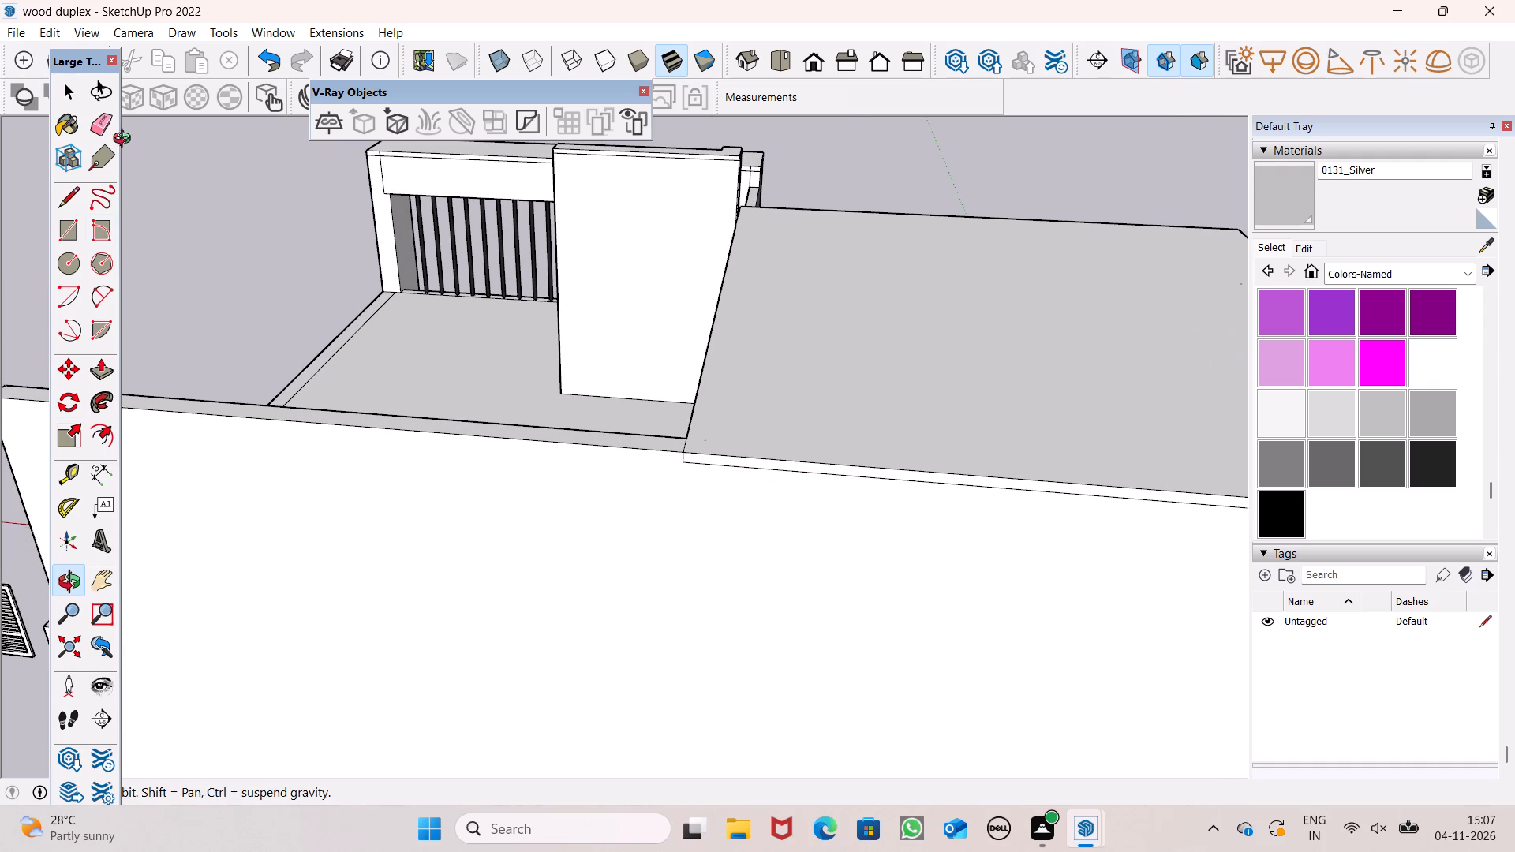
left_click(103, 129)
scroll(711, 450, "up", 2)
scroll(663, 423, "down", 1)
scroll(663, 423, "up", 7)
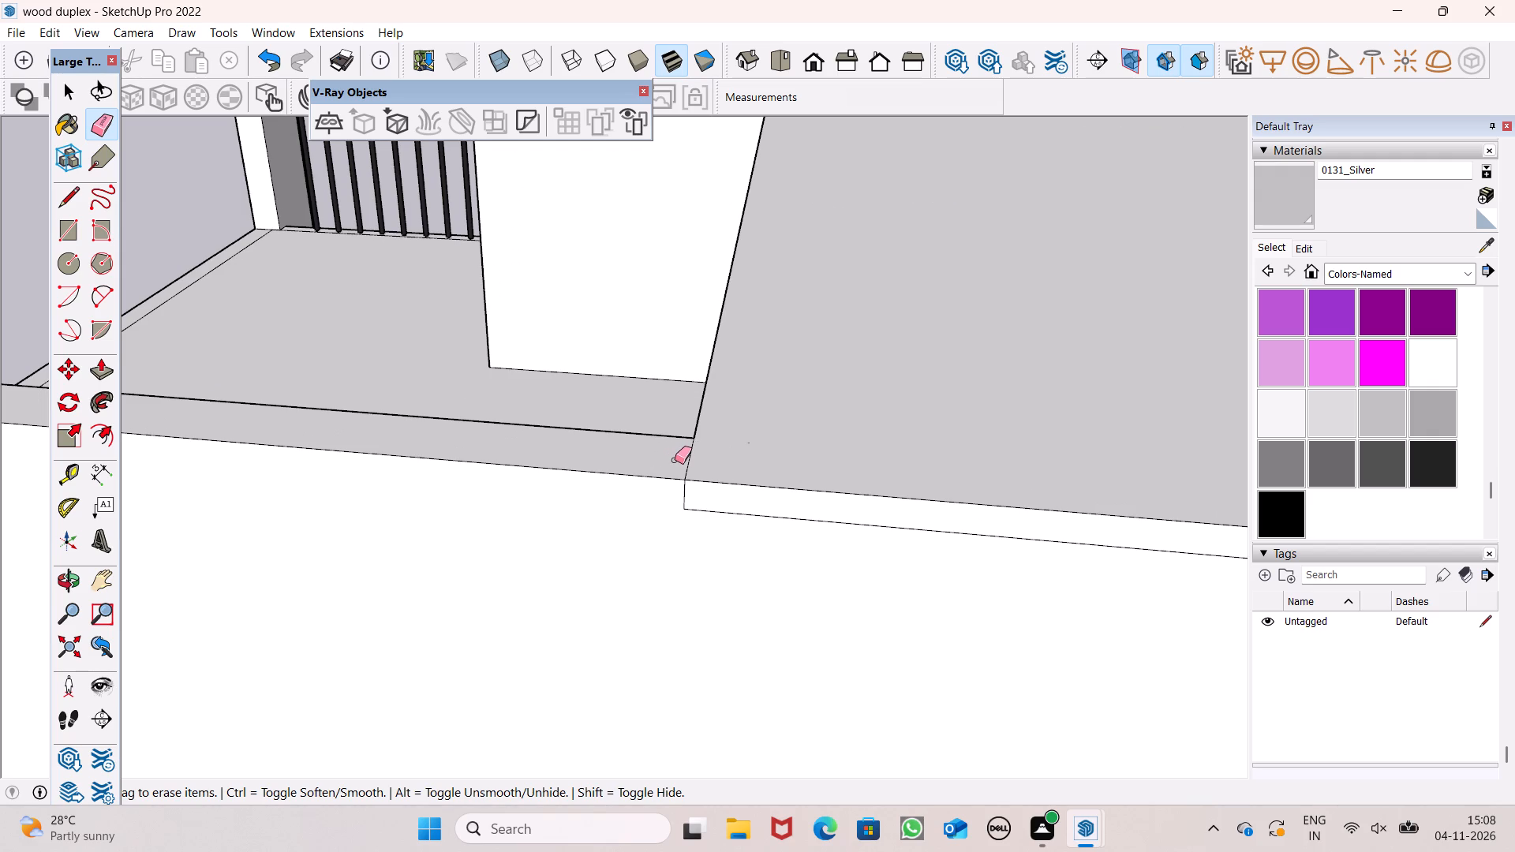
left_click(686, 492)
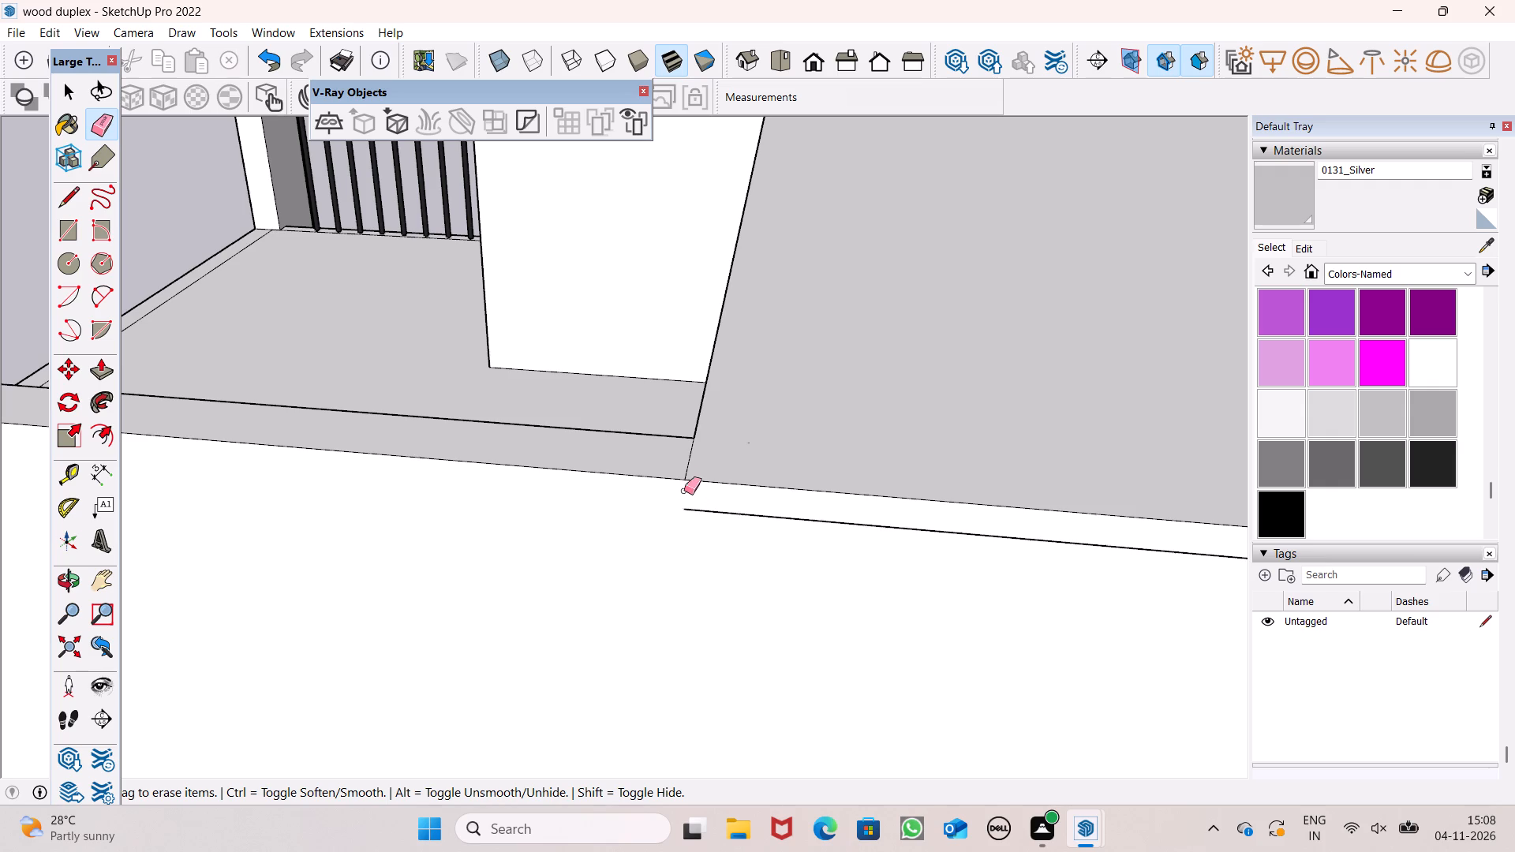
left_click(684, 465)
left_click_drag(705, 505, 711, 519)
scroll(421, 384, "down", 3)
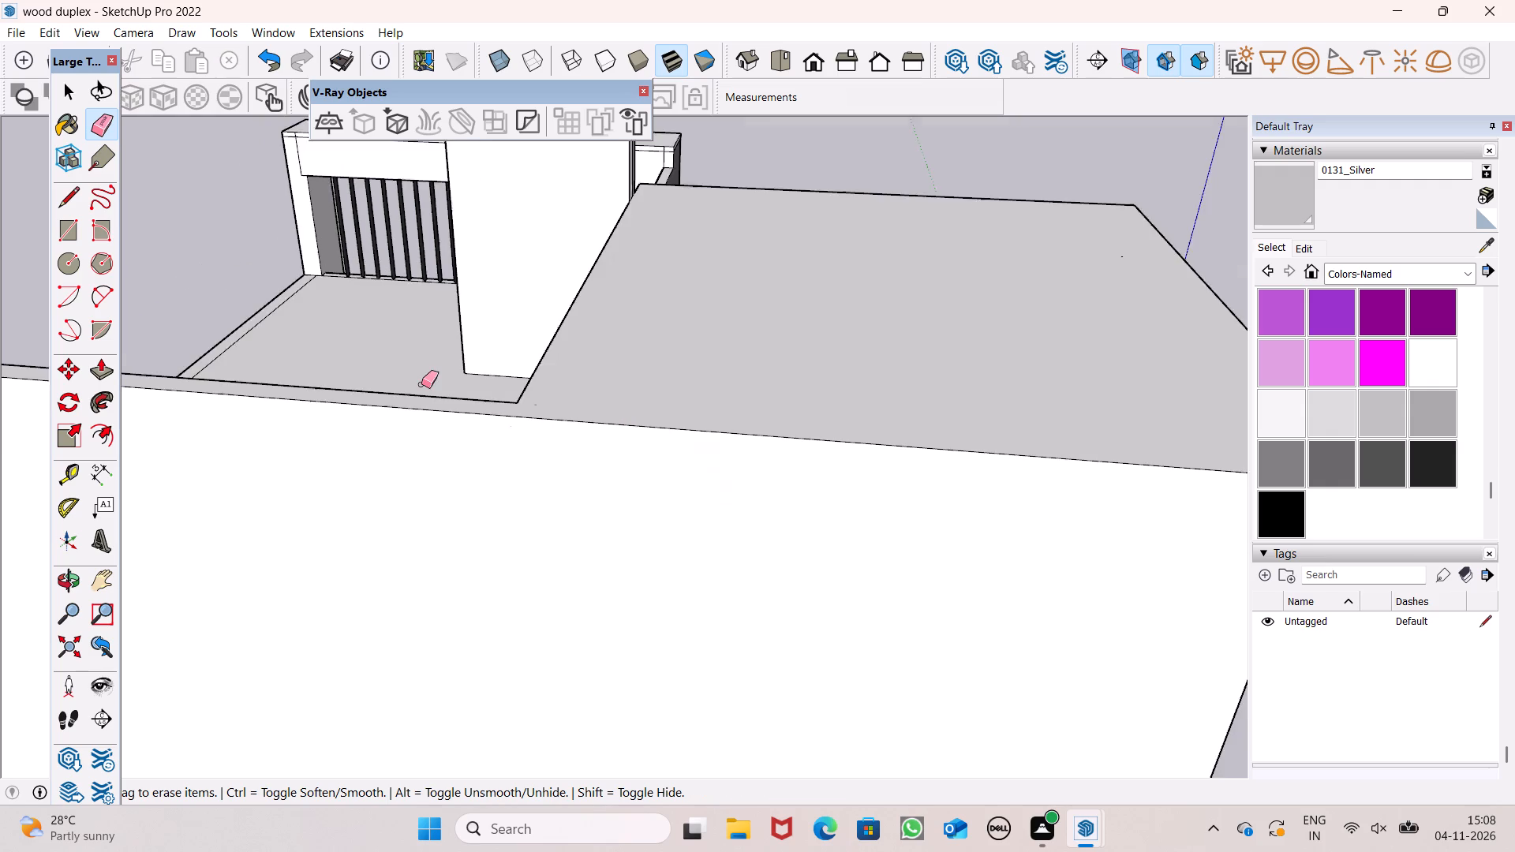
scroll(421, 384, "down", 7)
scroll(710, 433, "up", 1)
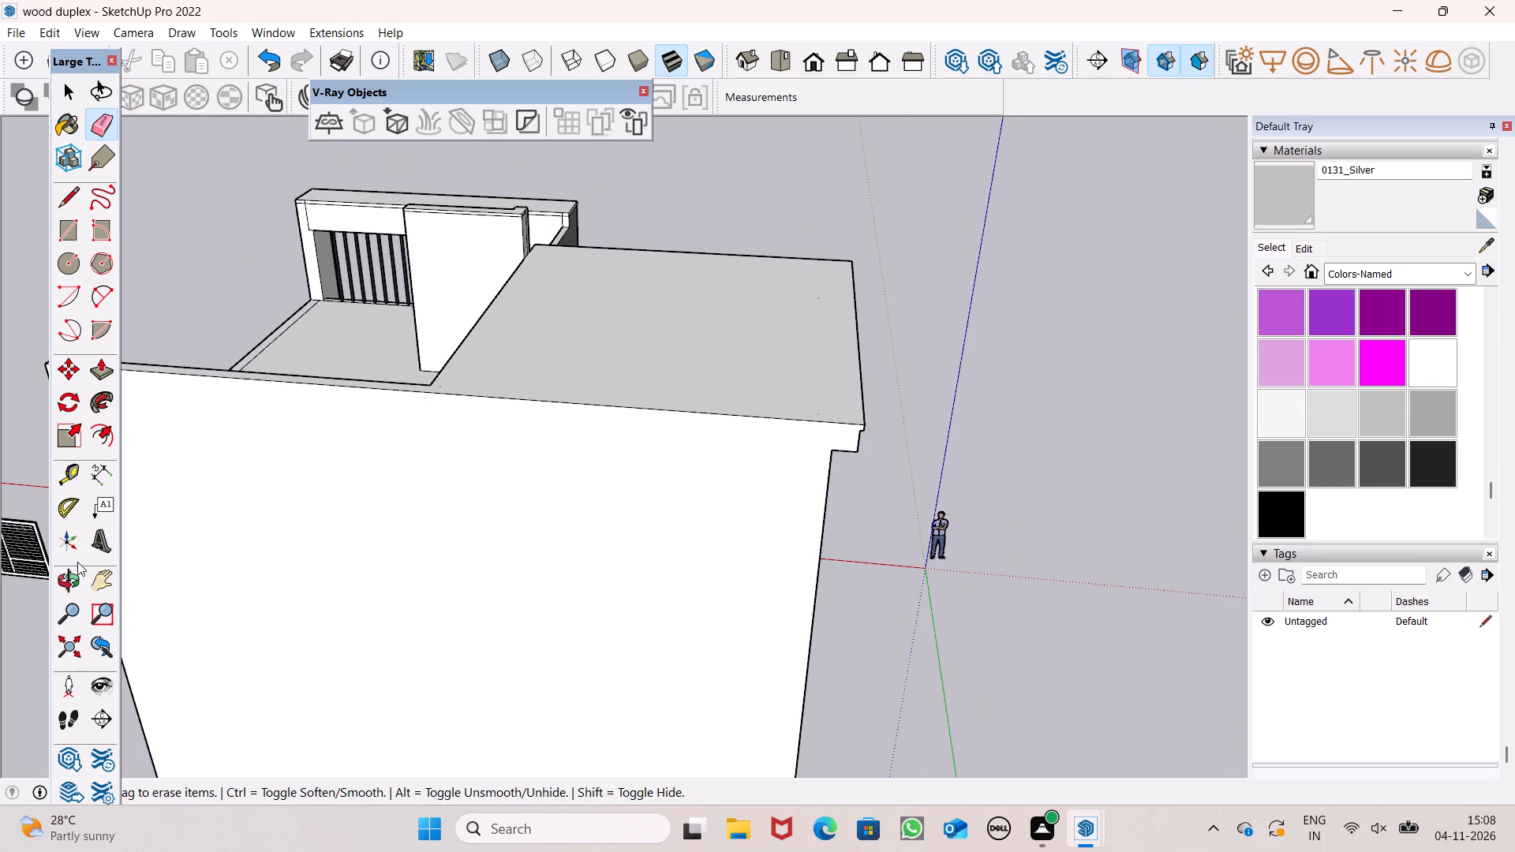
Examine the rear wall, the silver side wall with its two windows, and the open roof terrace for unfinished parts.
left_click(67, 580)
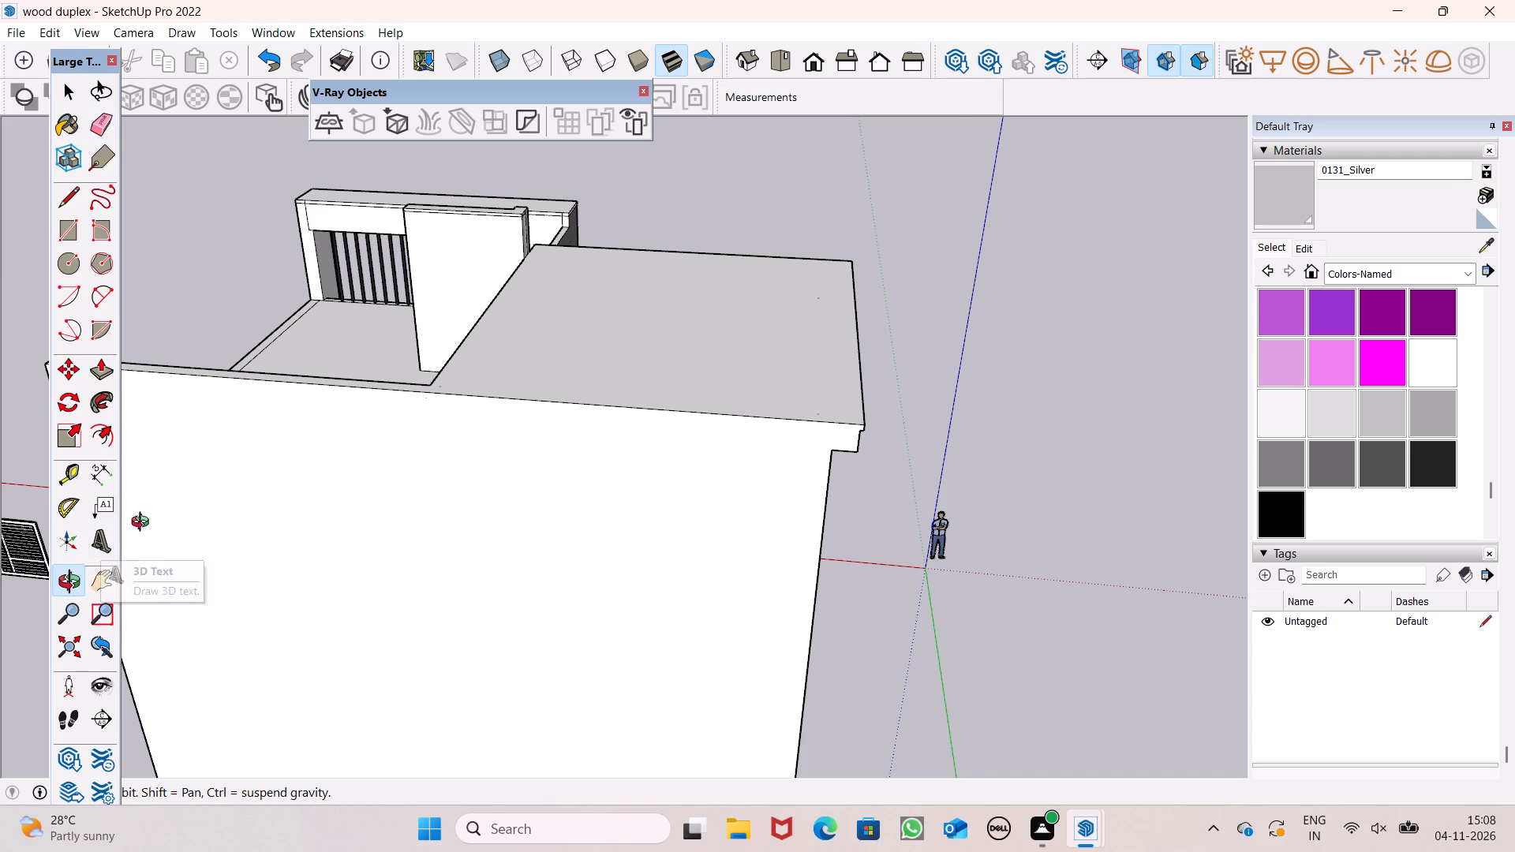
scroll(144, 524, "down", 1)
left_click_drag(490, 566, 553, 399)
scroll(553, 398, "down", 5)
left_click_drag(368, 443, 775, 457)
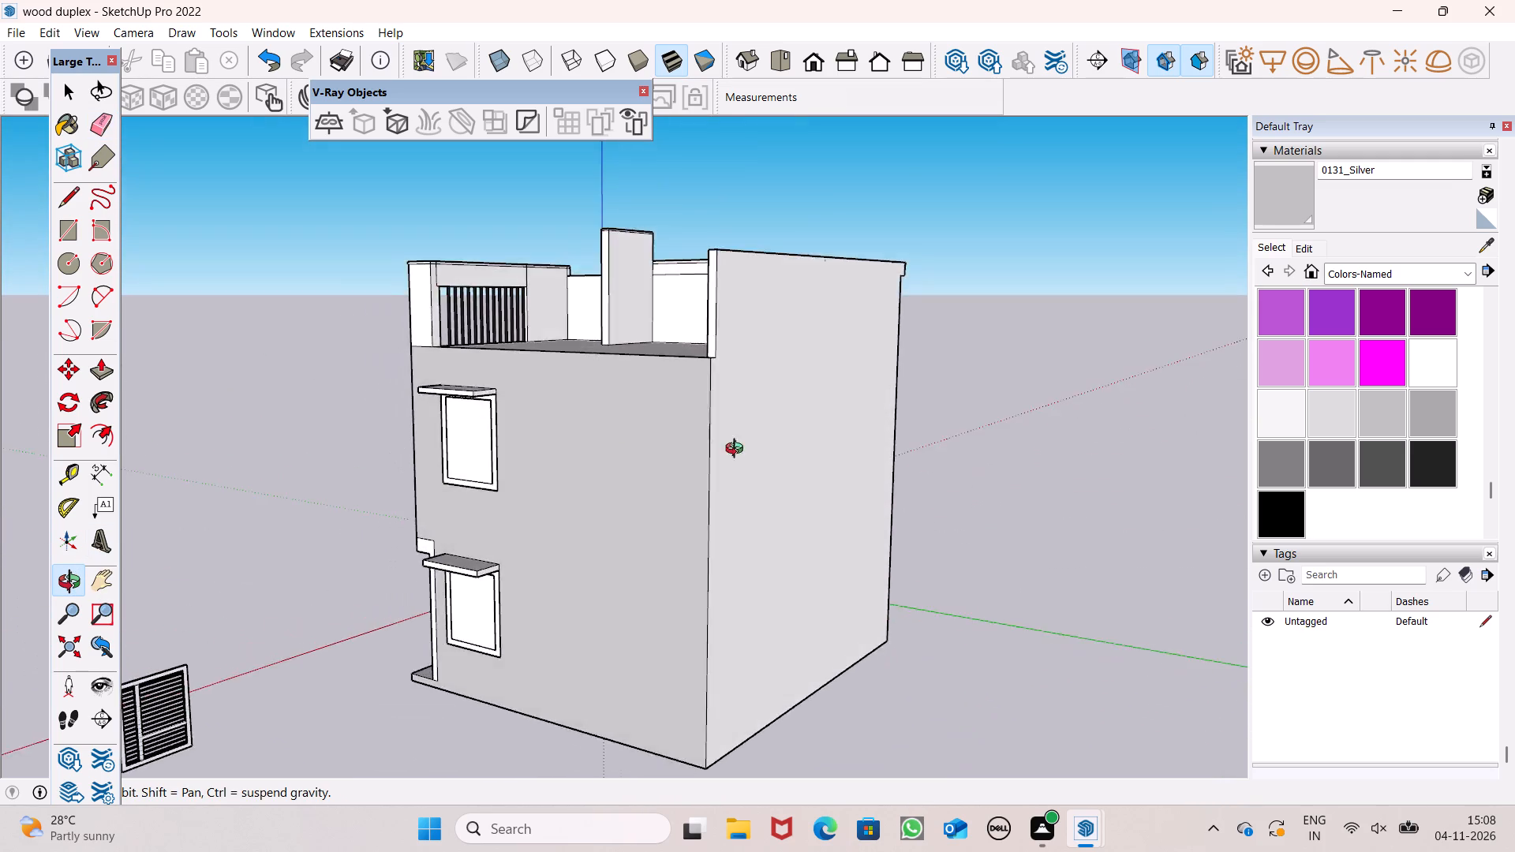
scroll(437, 466, "down", 6)
left_click_drag(407, 511, 492, 516)
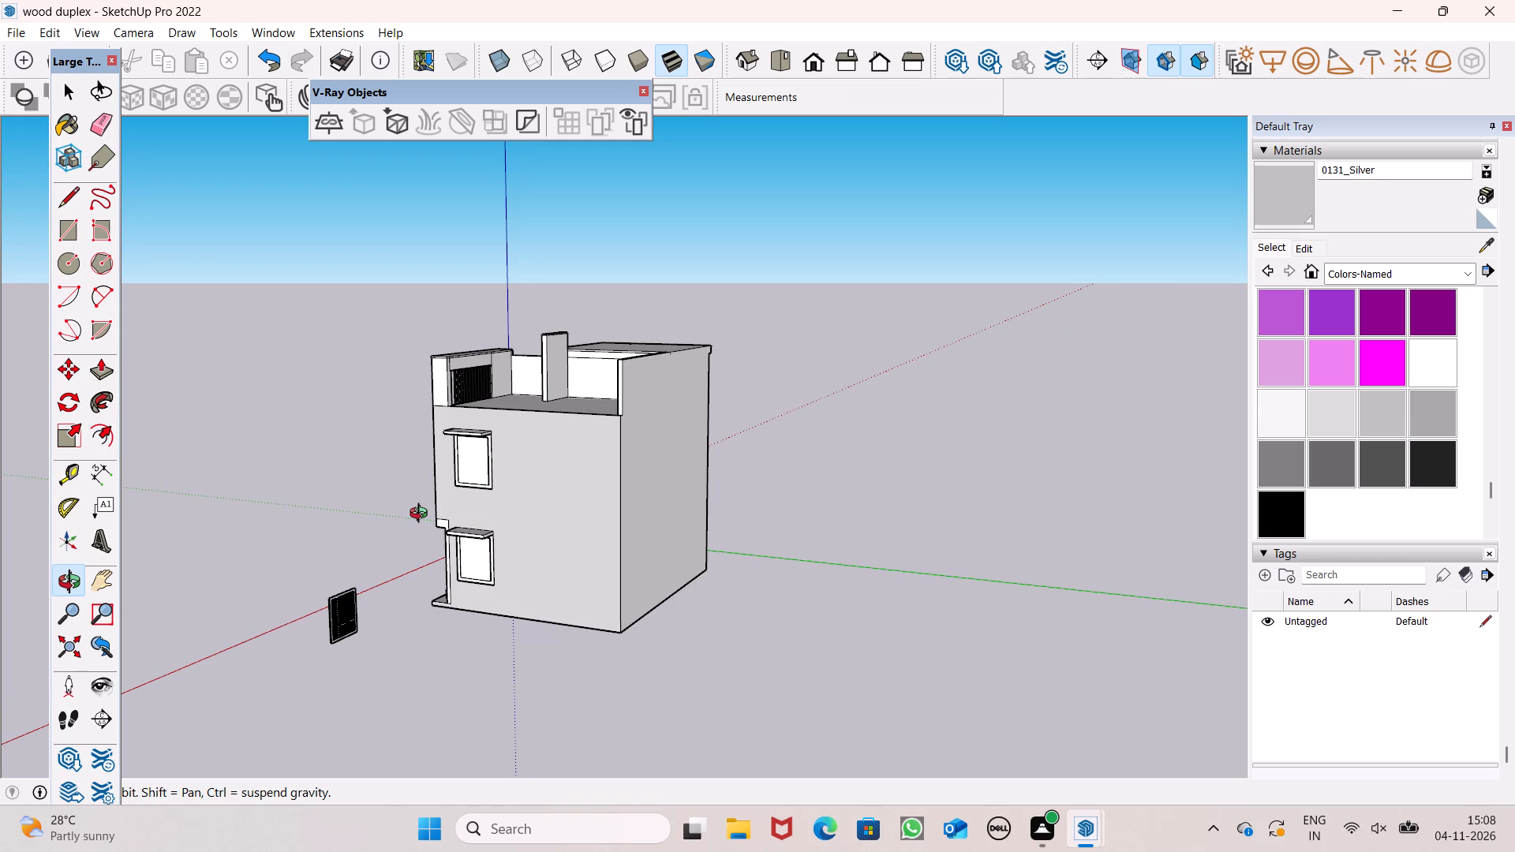
left_click_drag(425, 520, 490, 566)
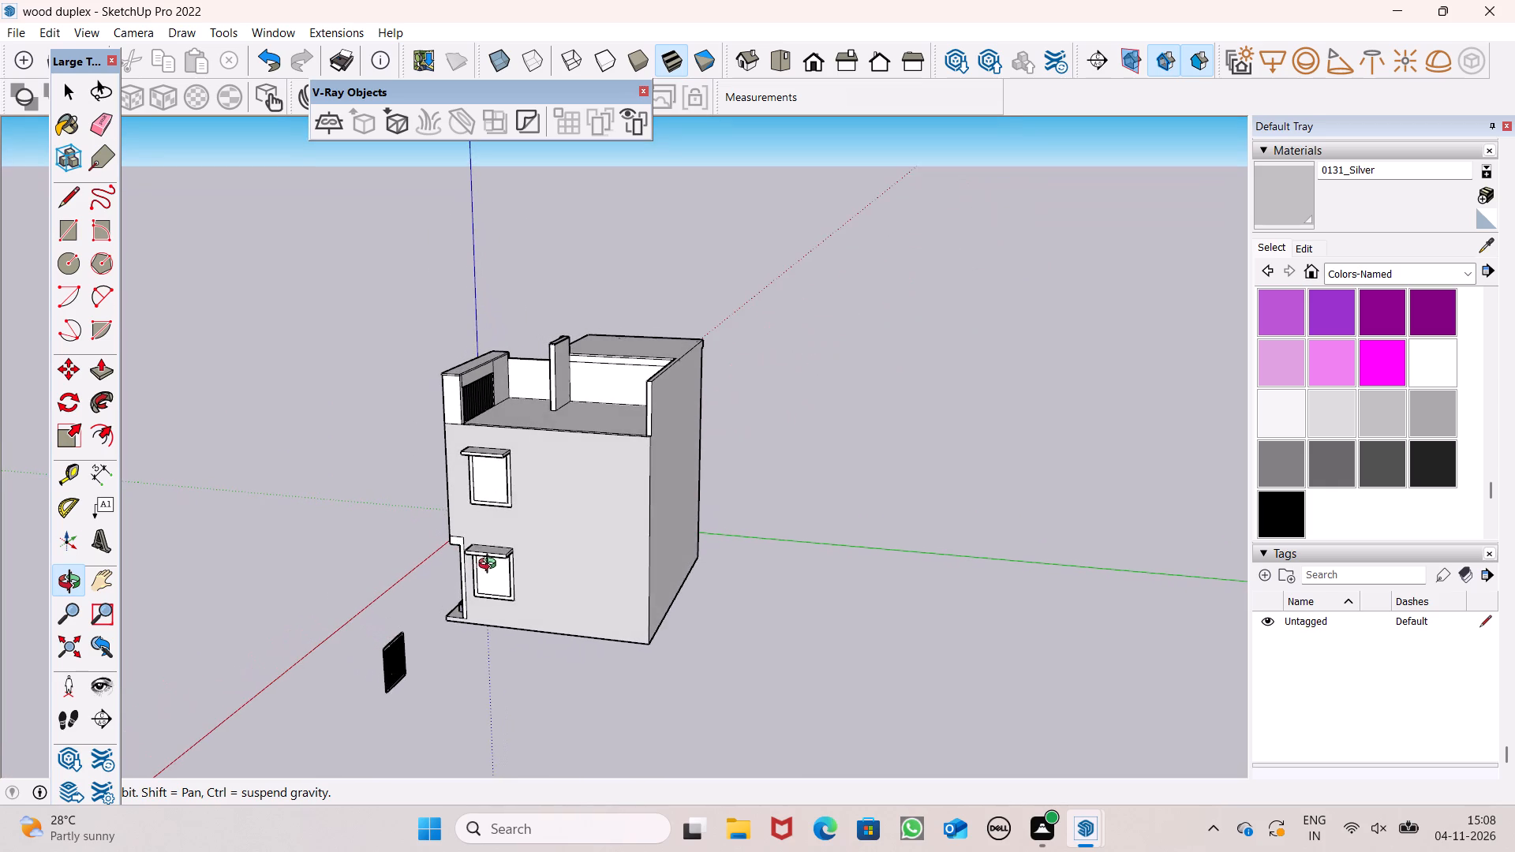
left_click_drag(483, 555, 656, 581, "shift")
left_click_drag(566, 552, 558, 536, "shift")
left_click_drag(558, 536, 600, 546)
scroll(578, 540, "up", 2)
left_click_drag(576, 538, 623, 551, "shift")
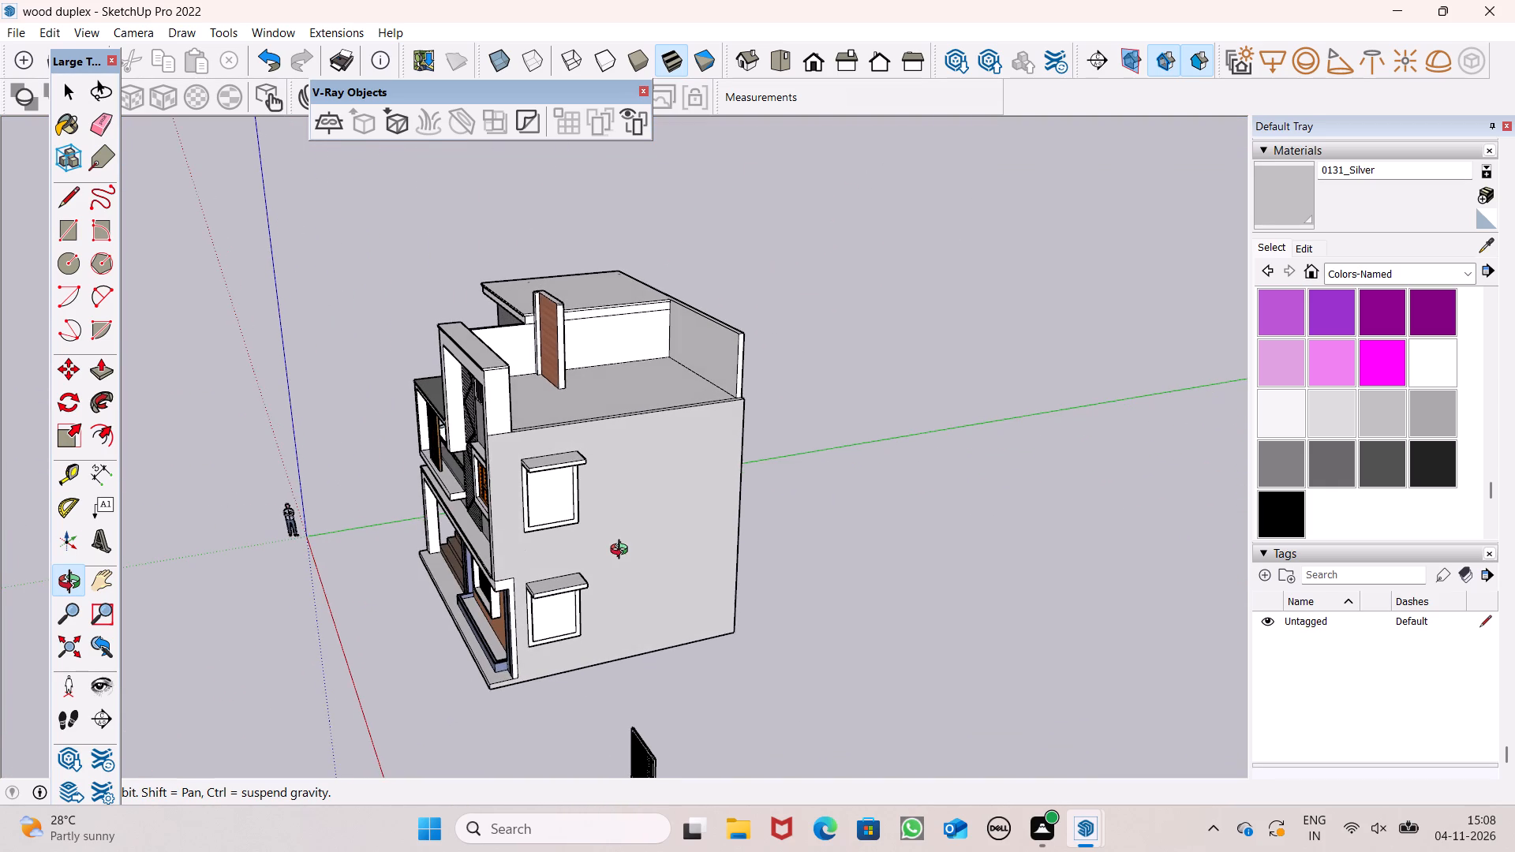
left_click_drag(620, 551, 597, 551, "shift")
left_click(597, 551)
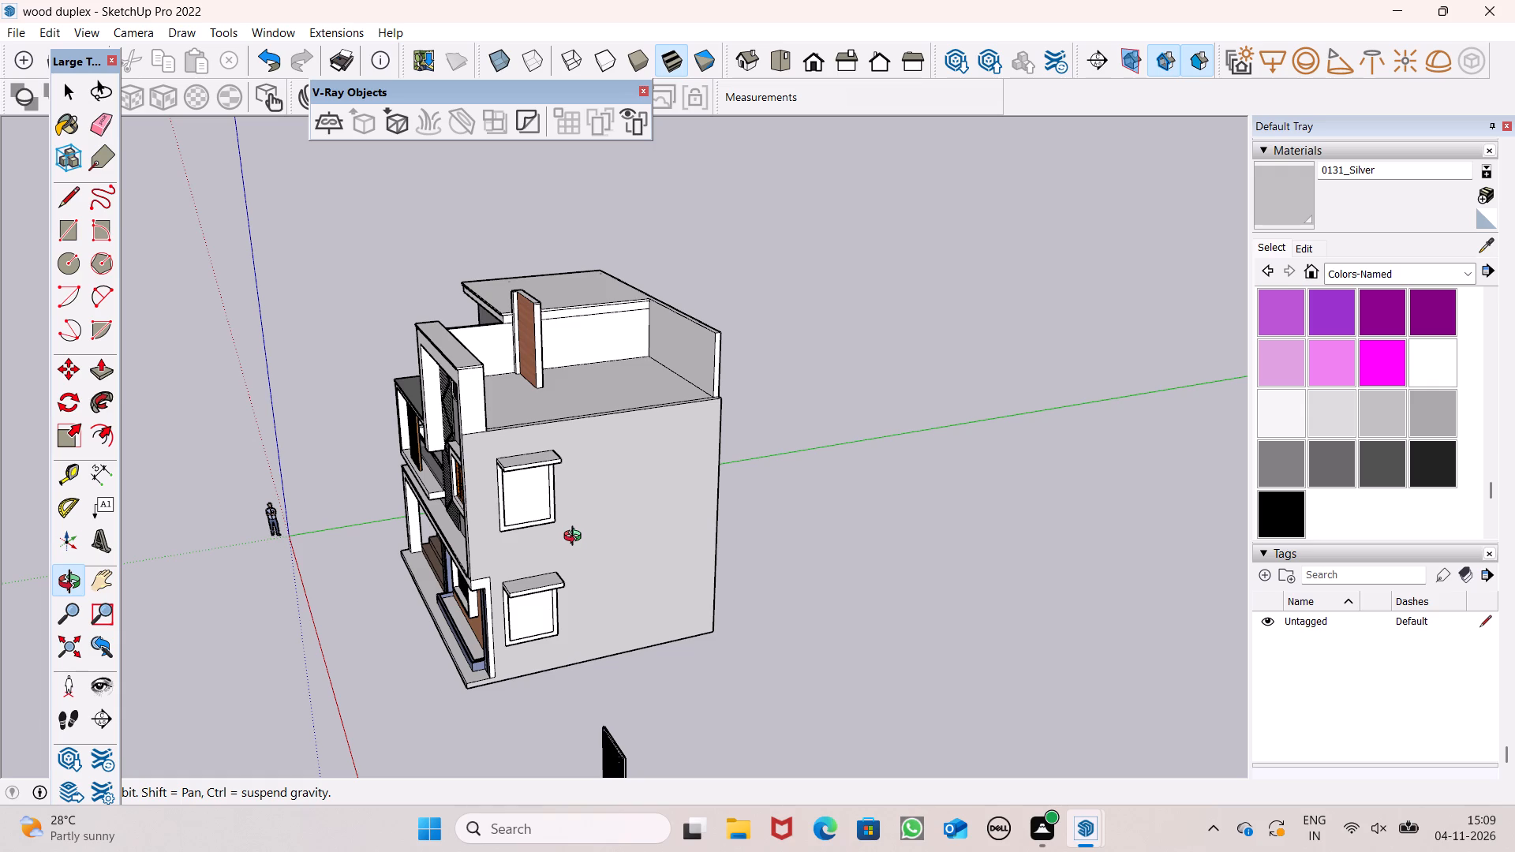
scroll(623, 519, "down", 3)
left_click_drag(553, 536, 625, 541)
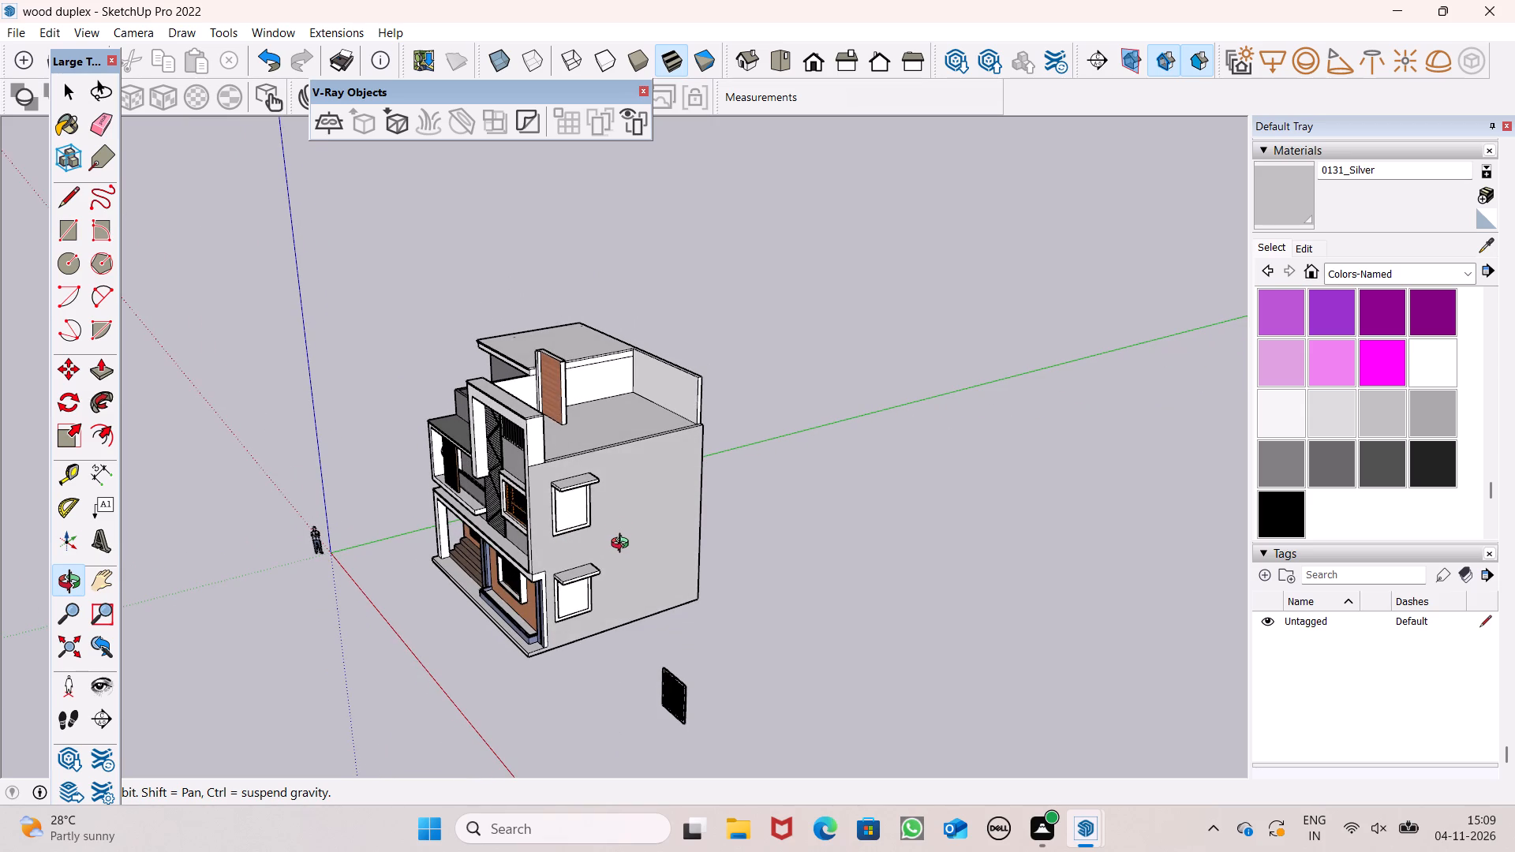
left_click_drag(623, 549, 761, 562)
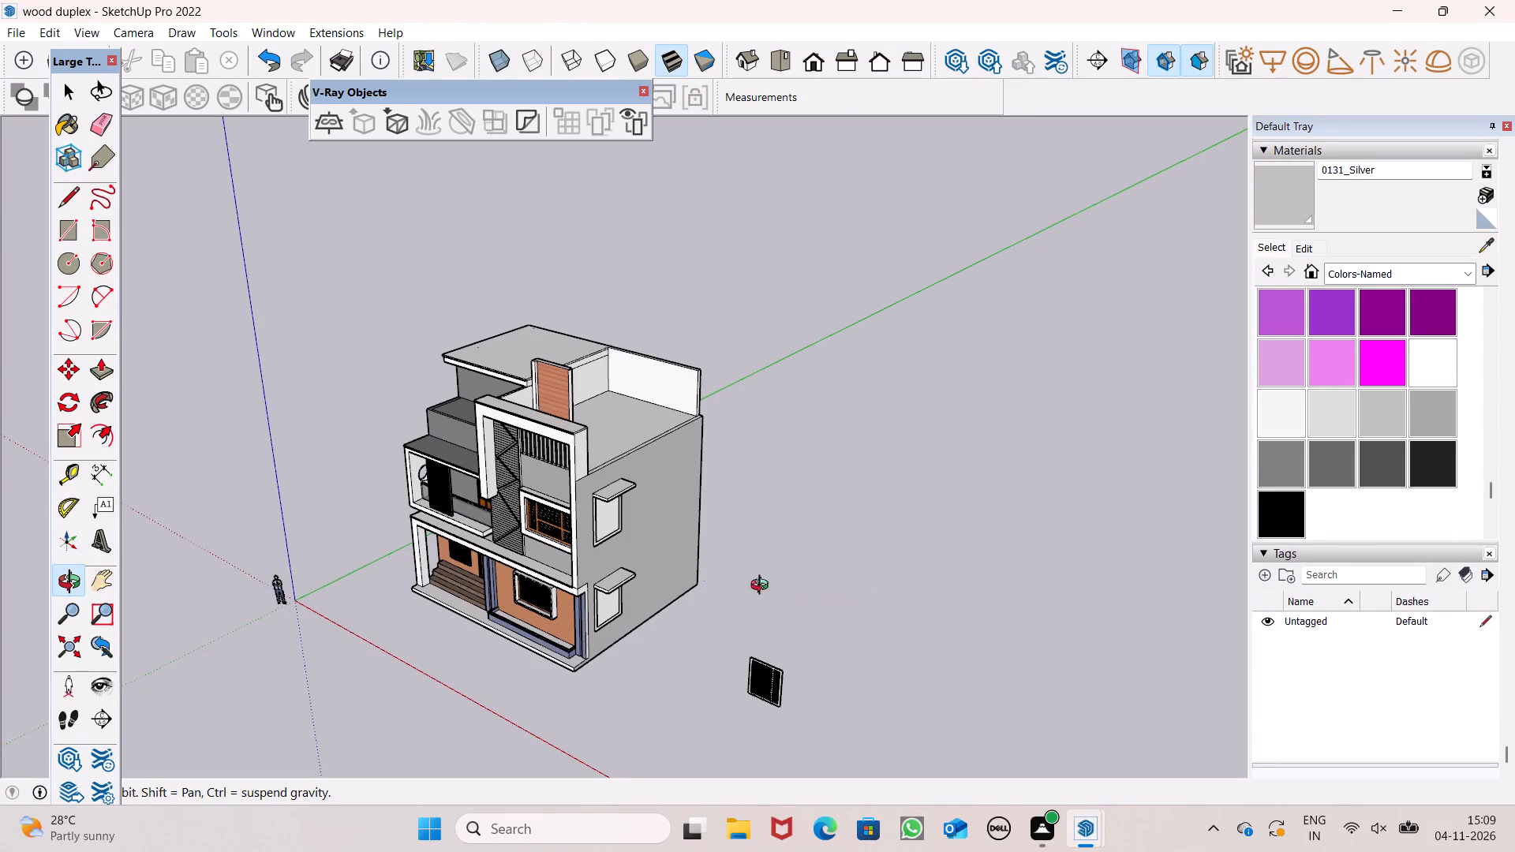
left_click_drag(649, 563, 707, 568)
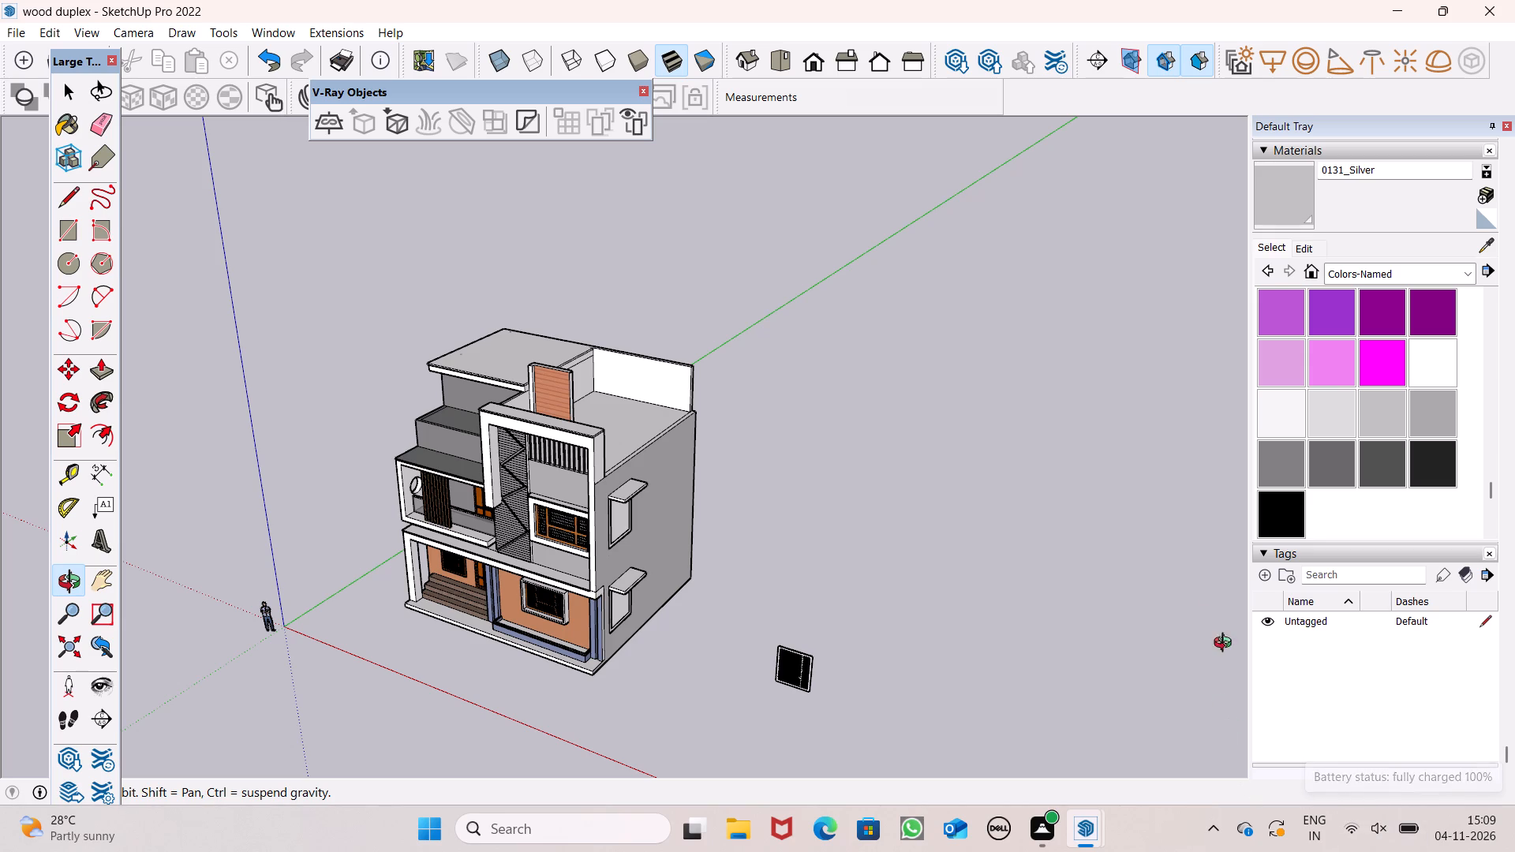
Compare the front facade's barred terrace opening with the open terrace edge above the windowed side wall.
scroll(723, 488, "down", 4)
left_click_drag(508, 598, 715, 489)
scroll(642, 475, "up", 9)
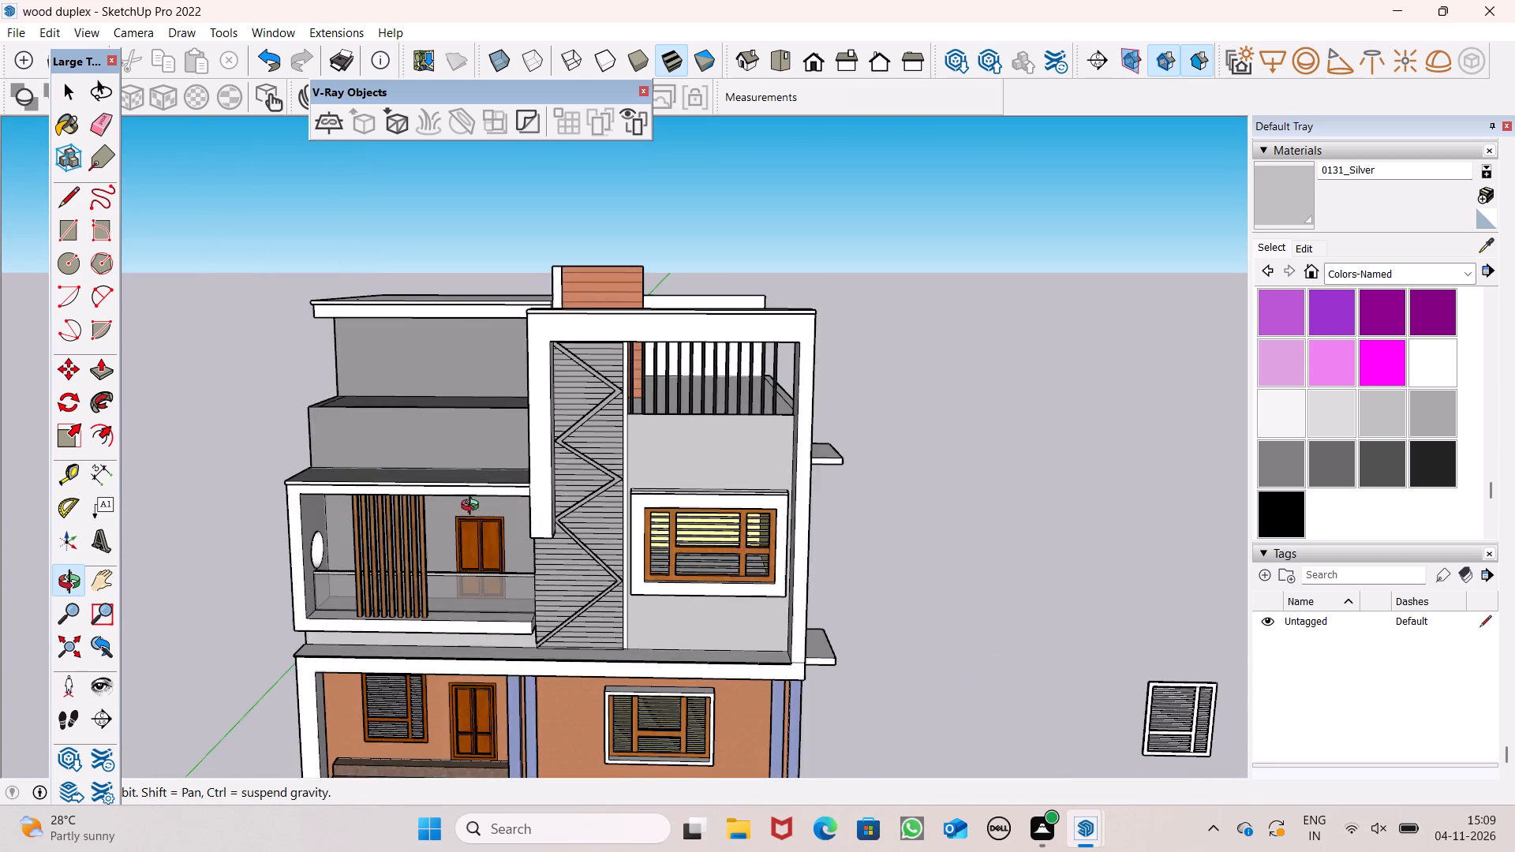
left_click_drag(473, 507, 361, 475)
scroll(334, 423, "down", 3)
left_click_drag(769, 416, 346, 626)
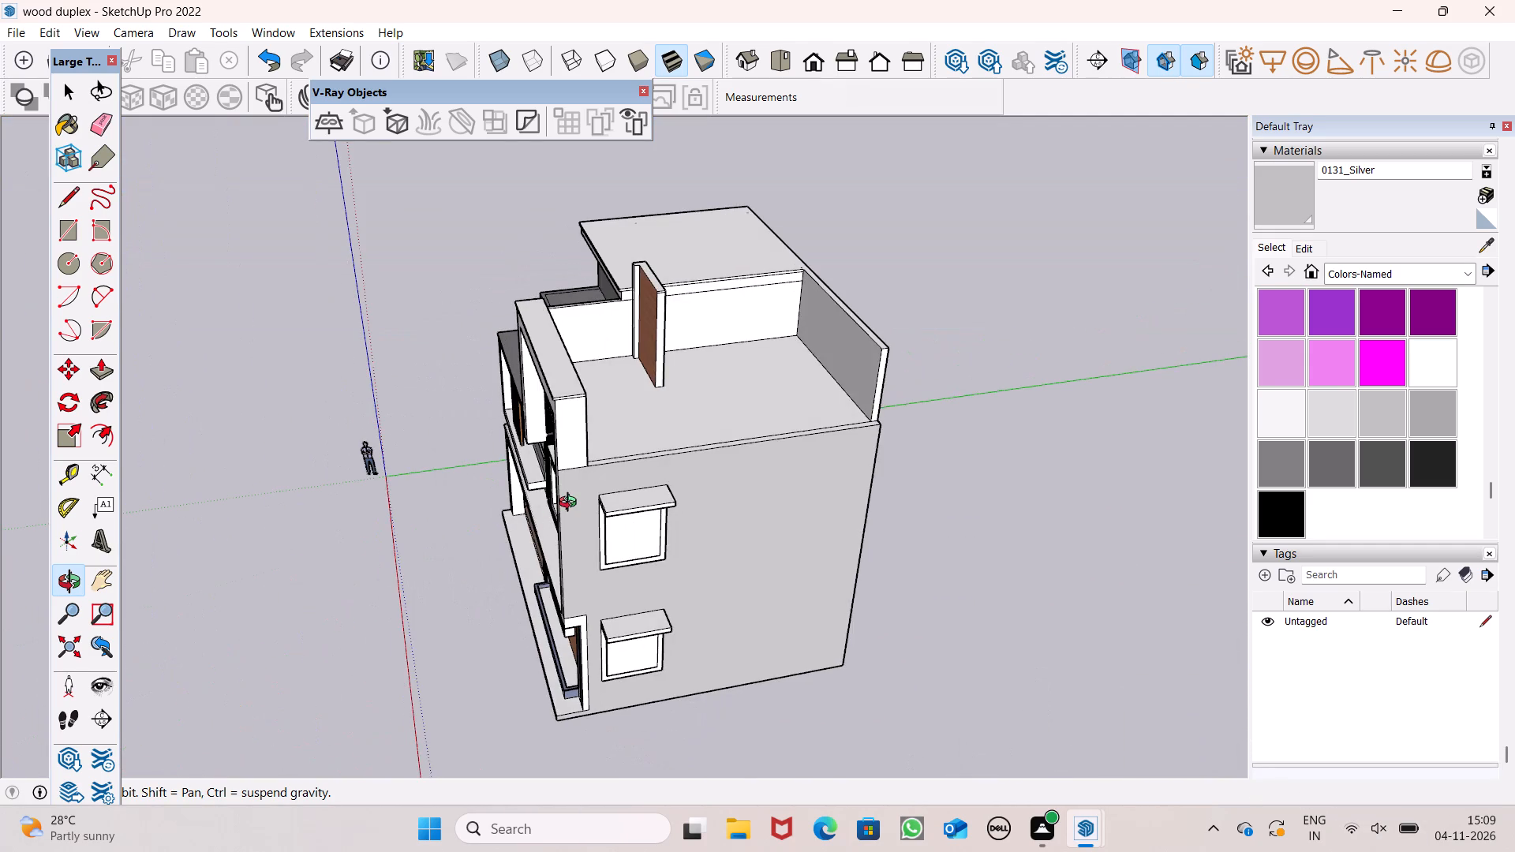
scroll(571, 504, "up", 3)
scroll(571, 504, "down", 2)
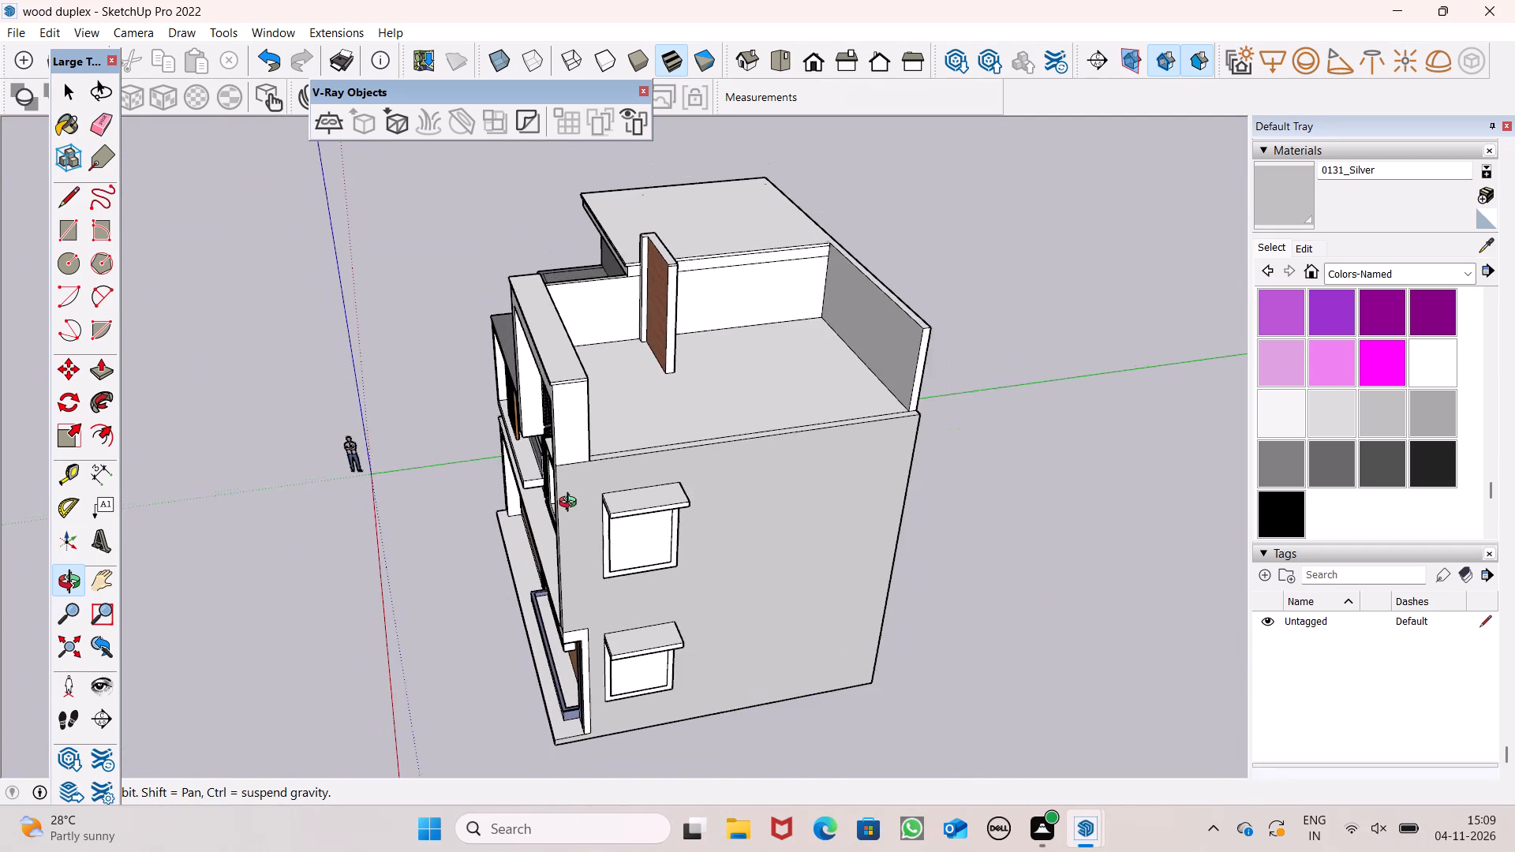
left_click_drag(574, 520, 982, 348)
scroll(775, 336, "down", 1)
scroll(775, 336, "up", 6)
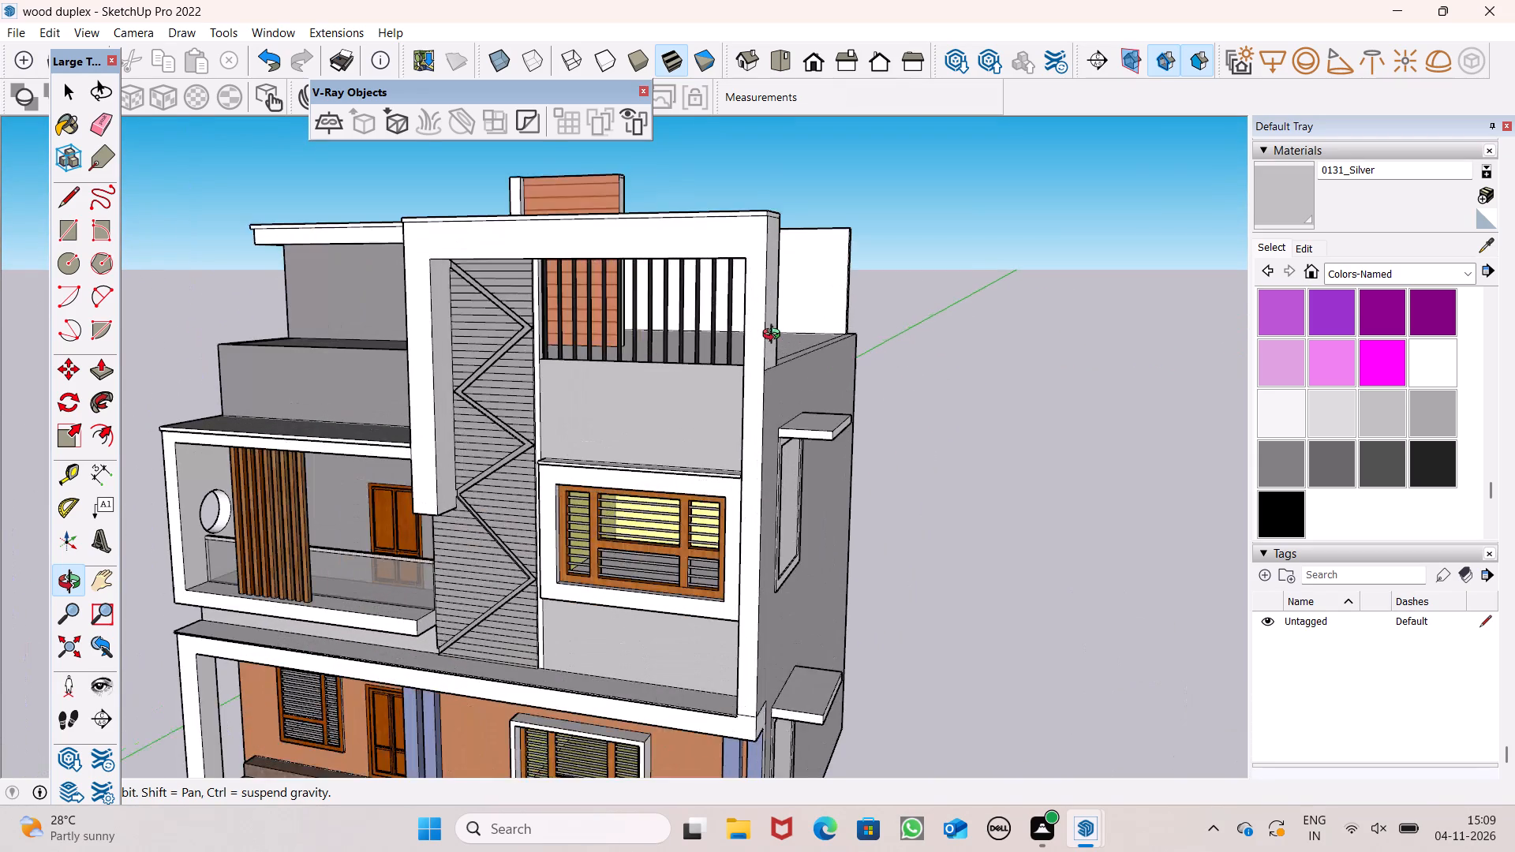
left_click_drag(798, 372, 662, 425)
left_click_drag(776, 415, 663, 454)
left_click_drag(660, 454, 734, 443)
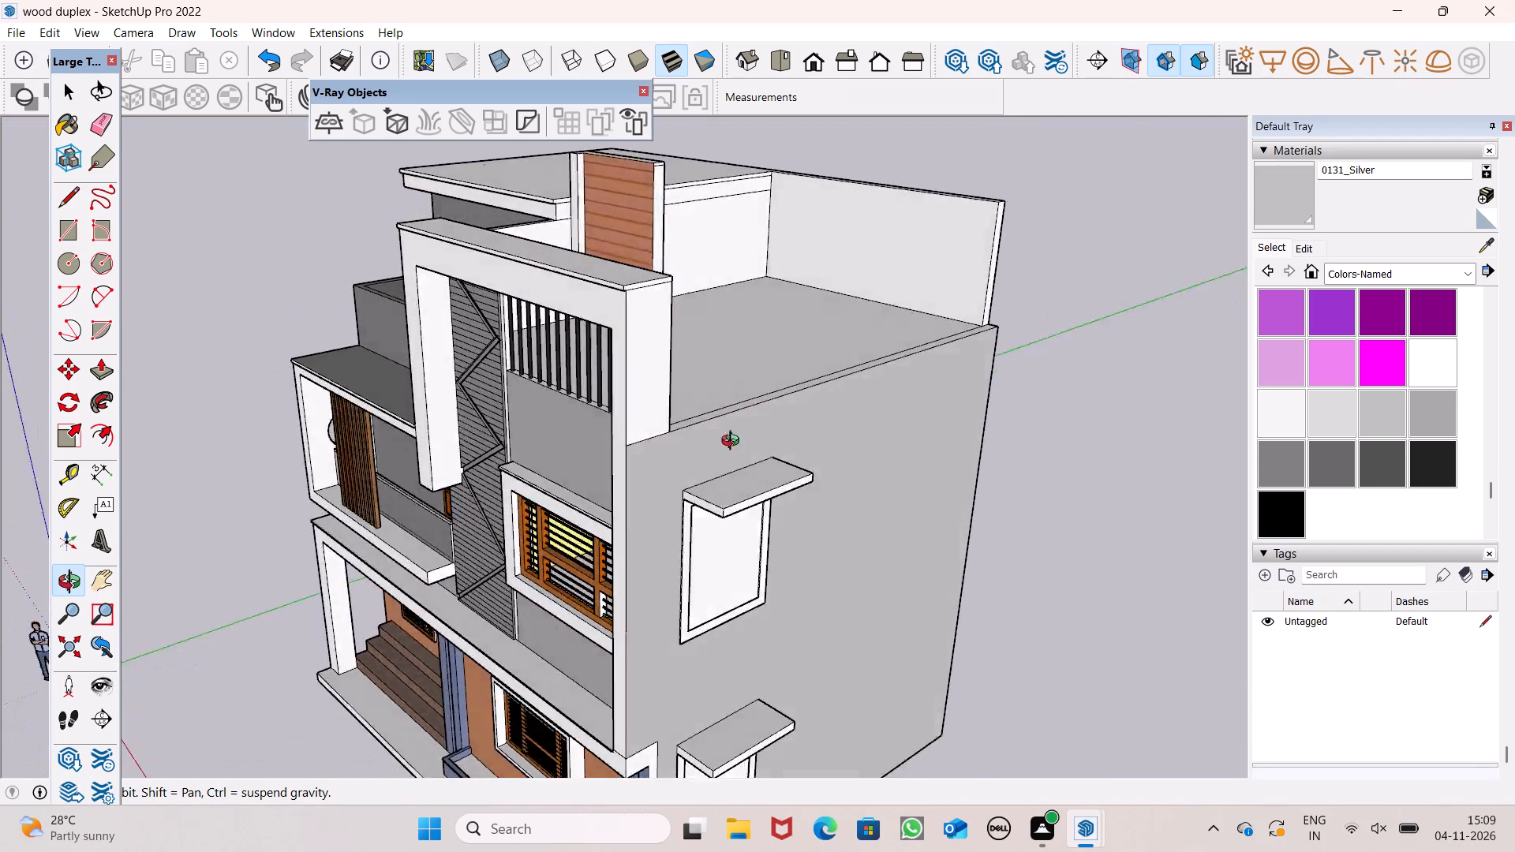
left_click_drag(734, 443, 891, 412)
left_click_drag(634, 447, 756, 319)
left_click_drag(756, 319, 750, 327)
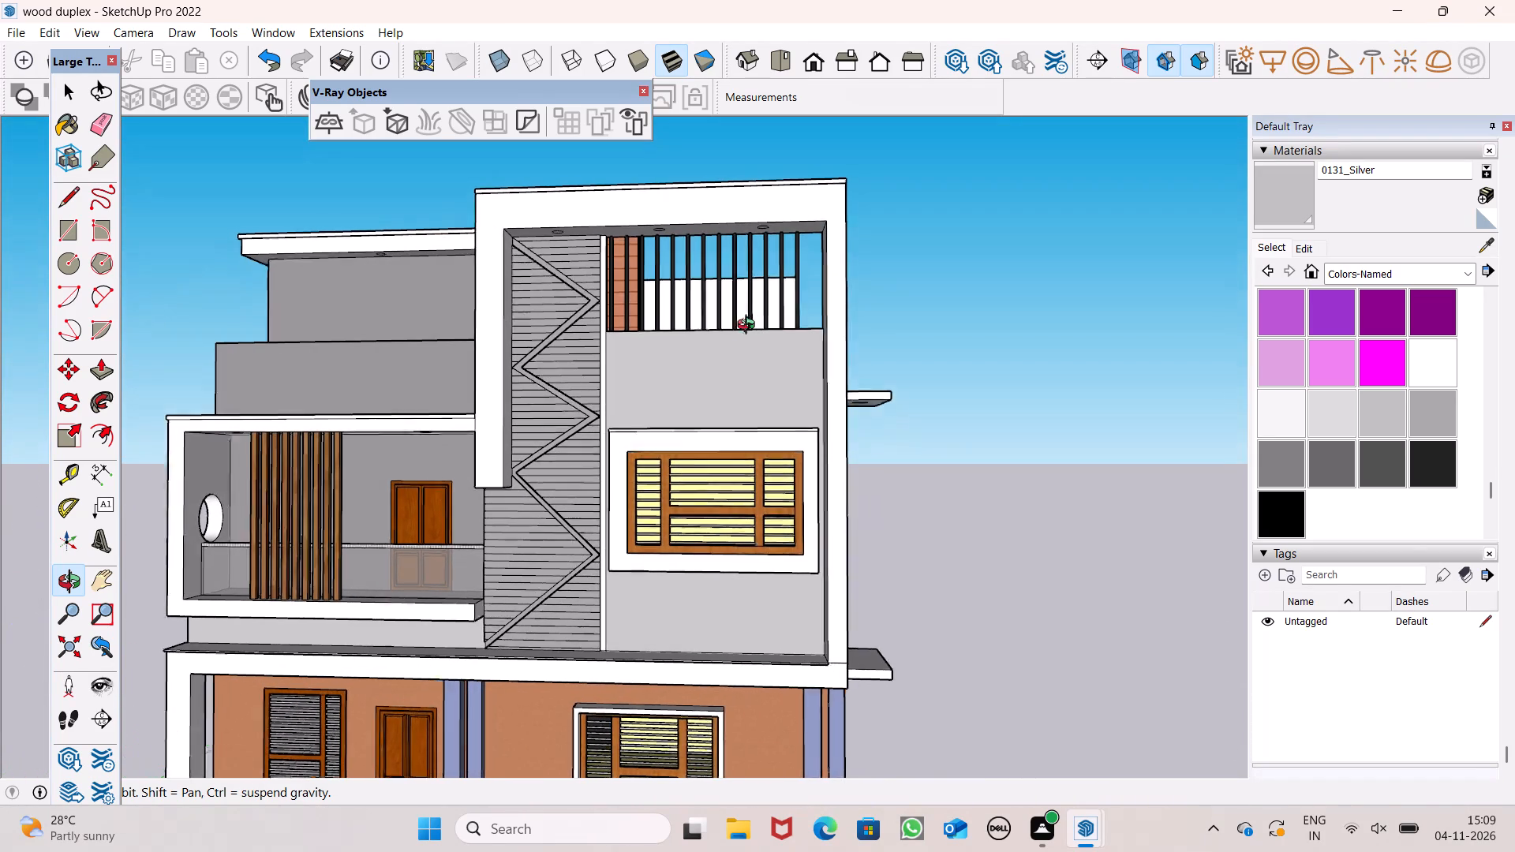
left_click_drag(750, 327, 552, 390)
left_click_drag(915, 372, 485, 488)
scroll(770, 399, "up", 5)
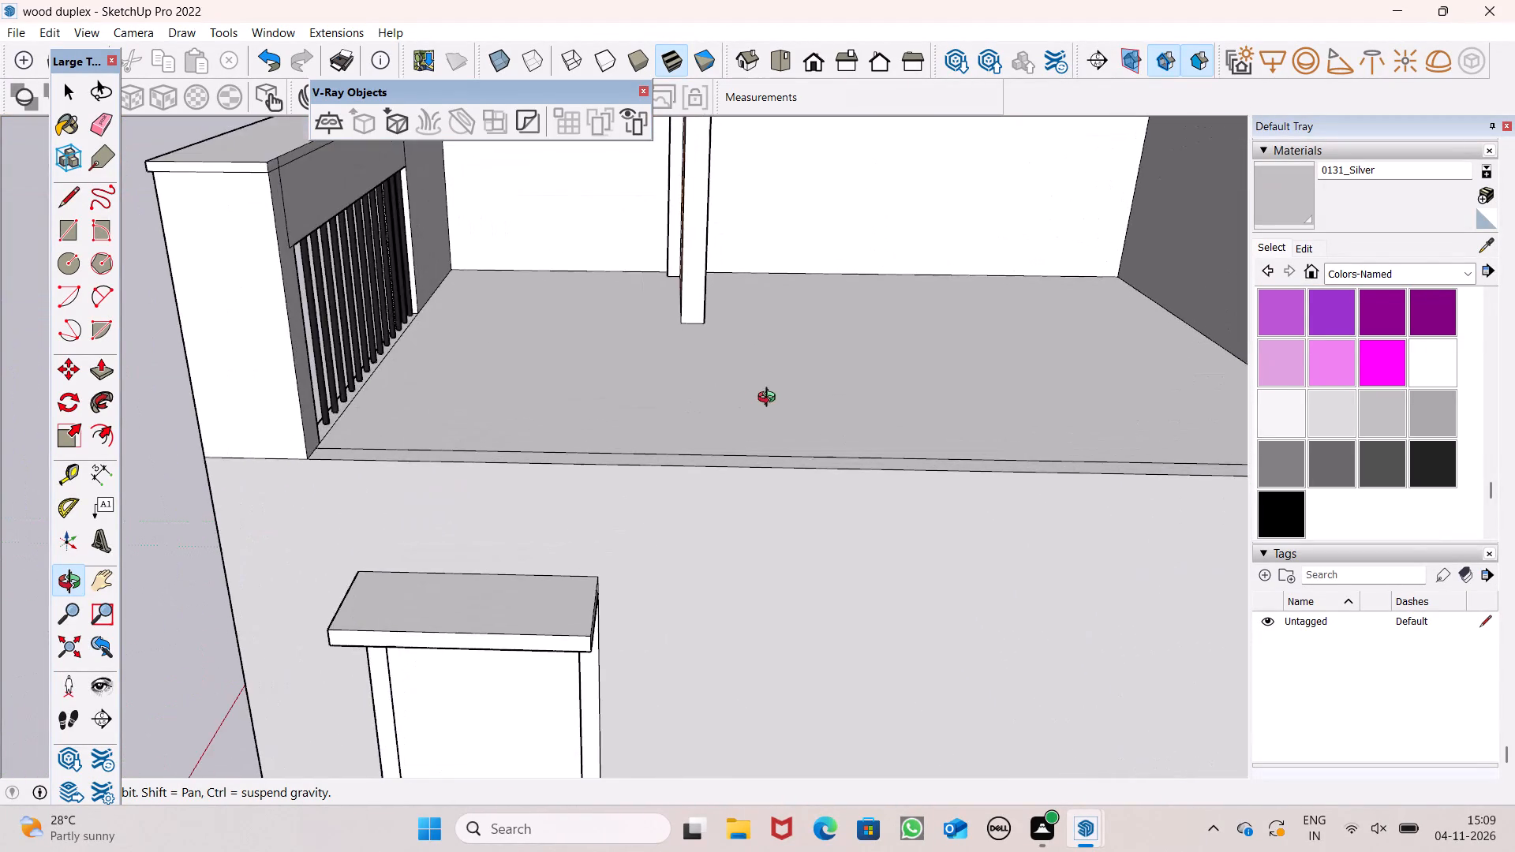
Push/Pull the narrow terrace edge strip above the windowed side wall up about 5' 2 3/8" to form a parapet.
left_click_drag(674, 385, 989, 407)
scroll(981, 398, "down", 5)
left_click_drag(977, 407, 426, 499, "shift")
left_click_drag(432, 503, 432, 509, "shift")
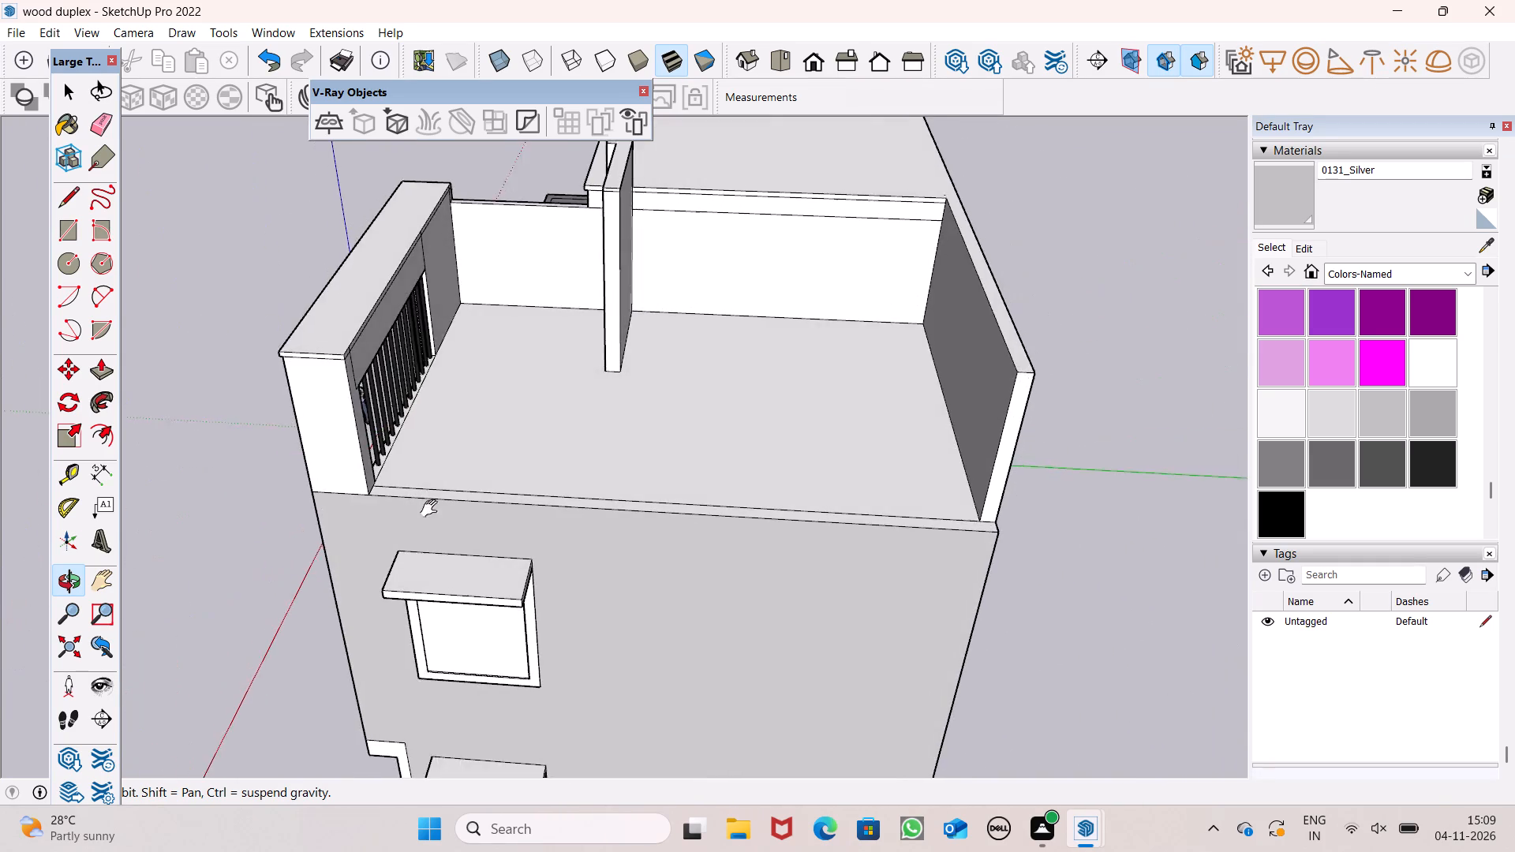
left_click_drag(432, 509, 533, 521, "shift")
key("p")
scroll(608, 511, "up", 3)
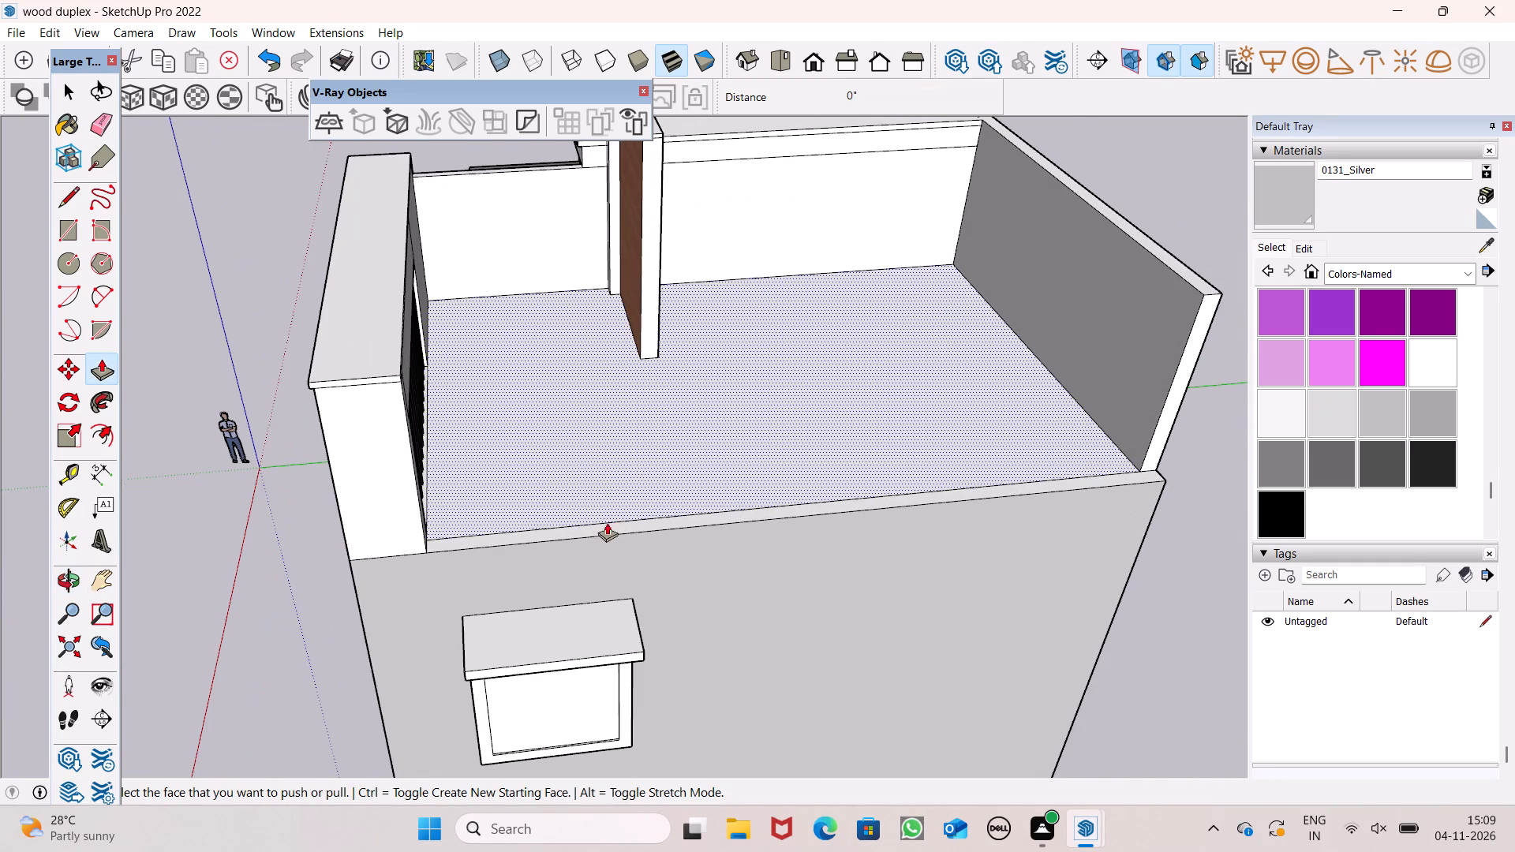
scroll(585, 507, "down", 3)
scroll(603, 536, "up", 4)
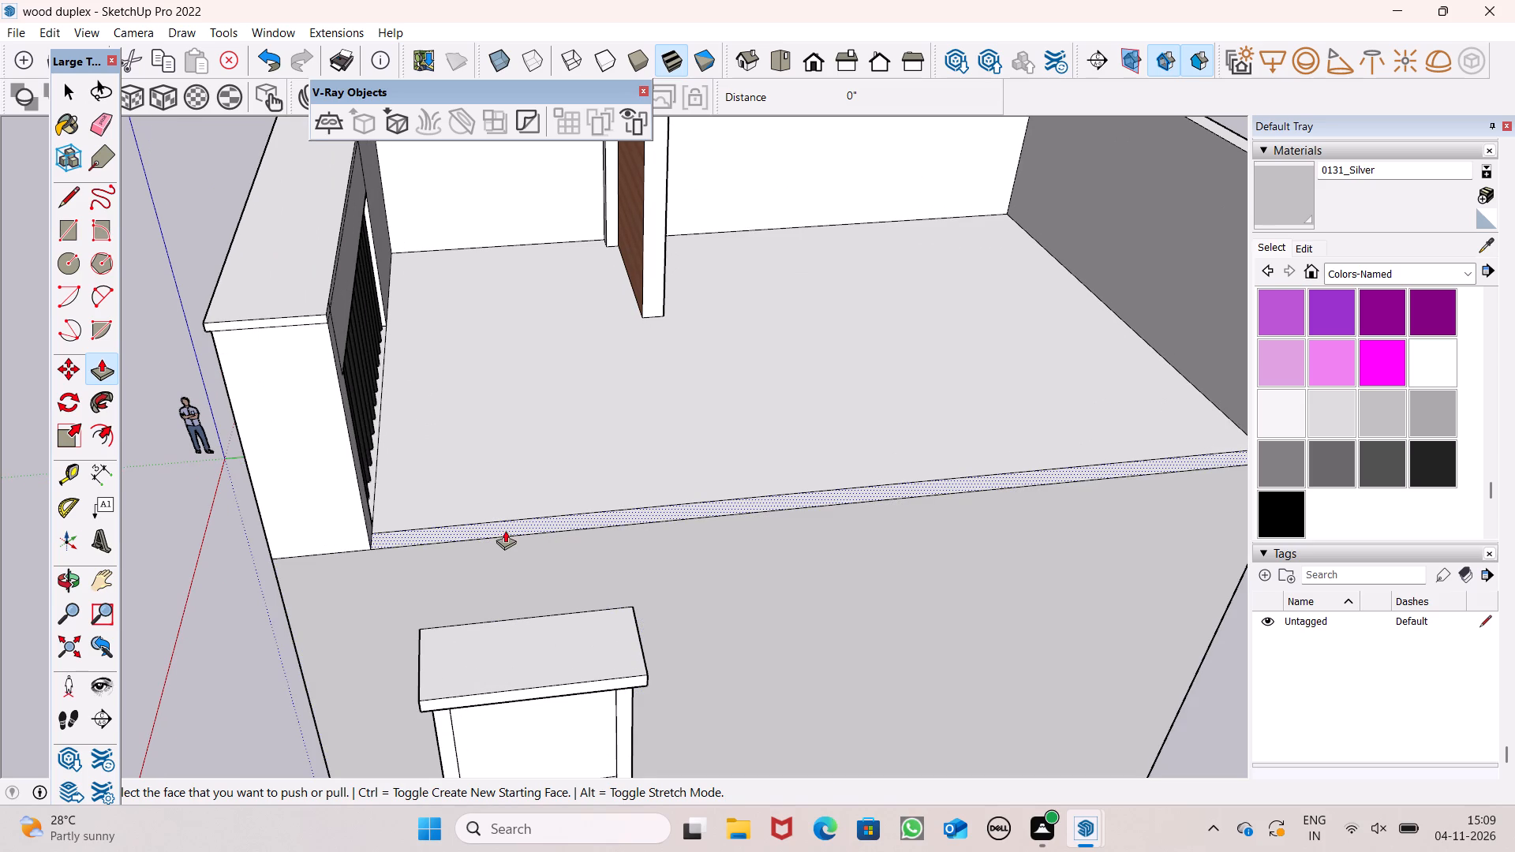
scroll(376, 555, "down", 5)
scroll(436, 528, "up", 2)
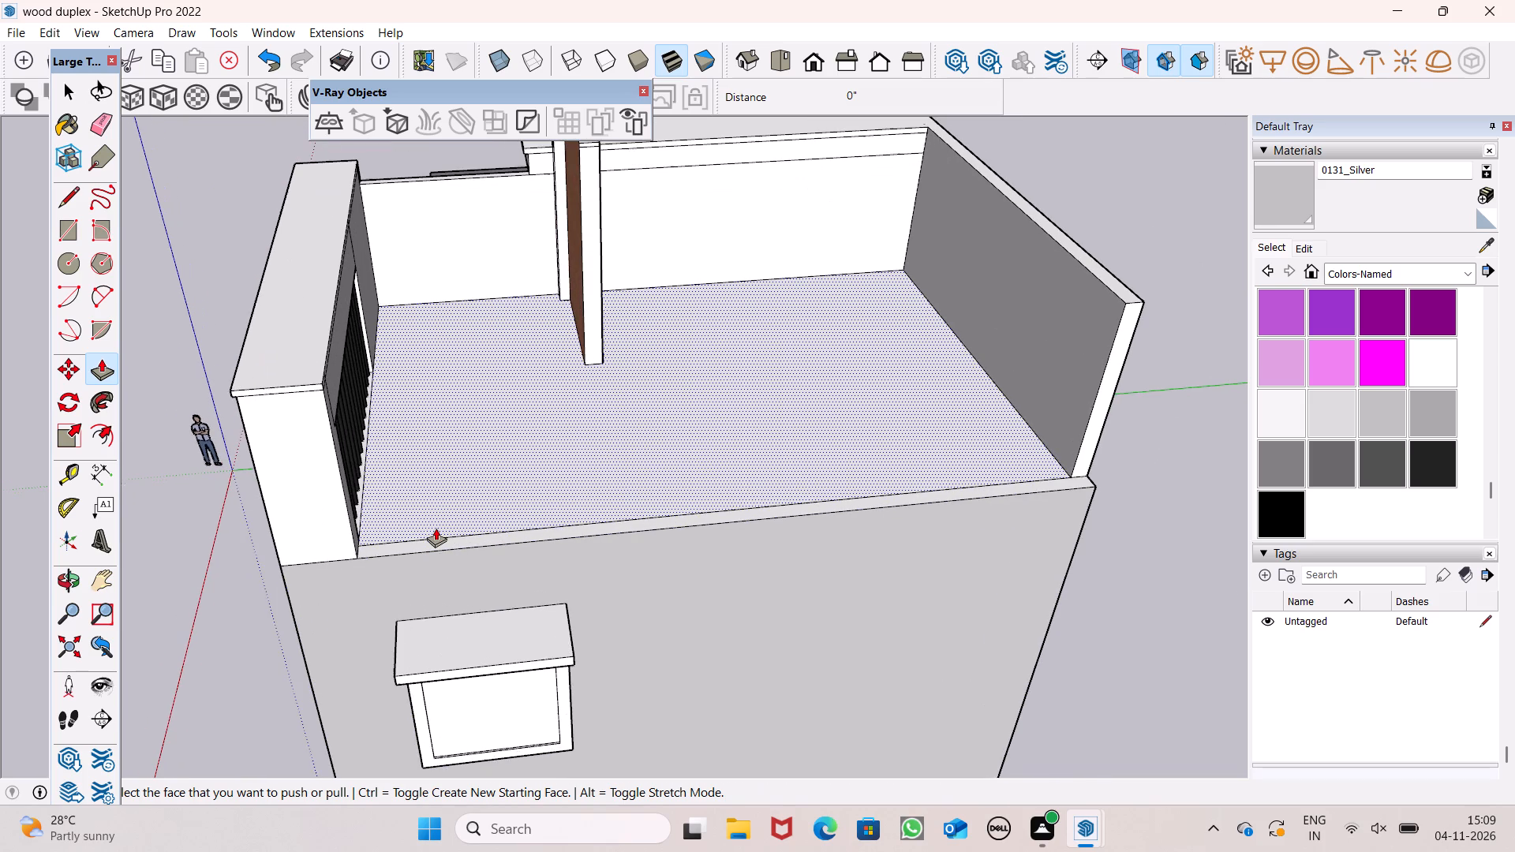
scroll(436, 528, "up", 1)
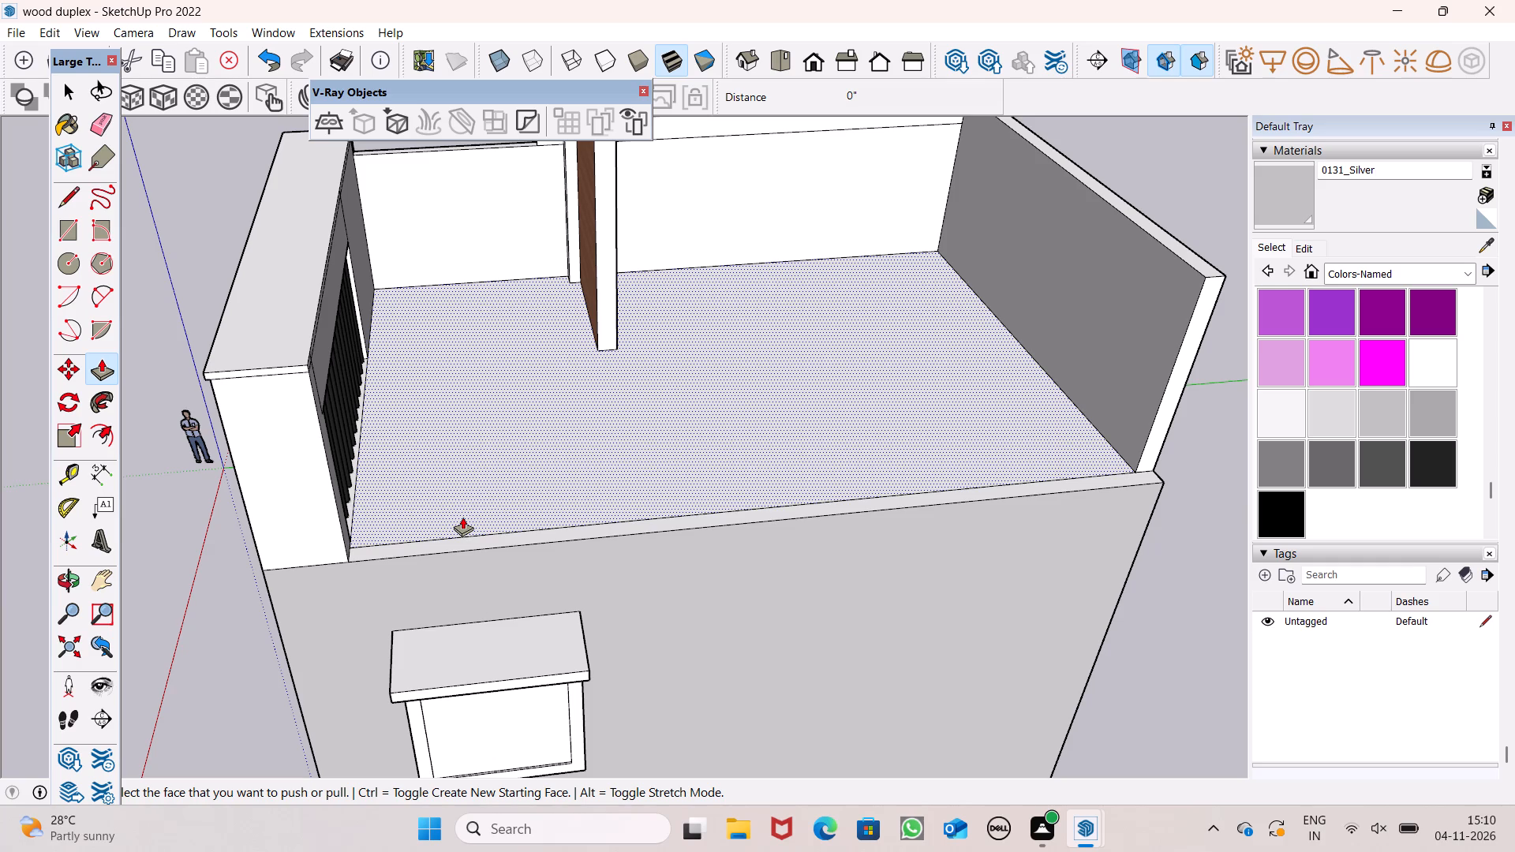
left_click(394, 551)
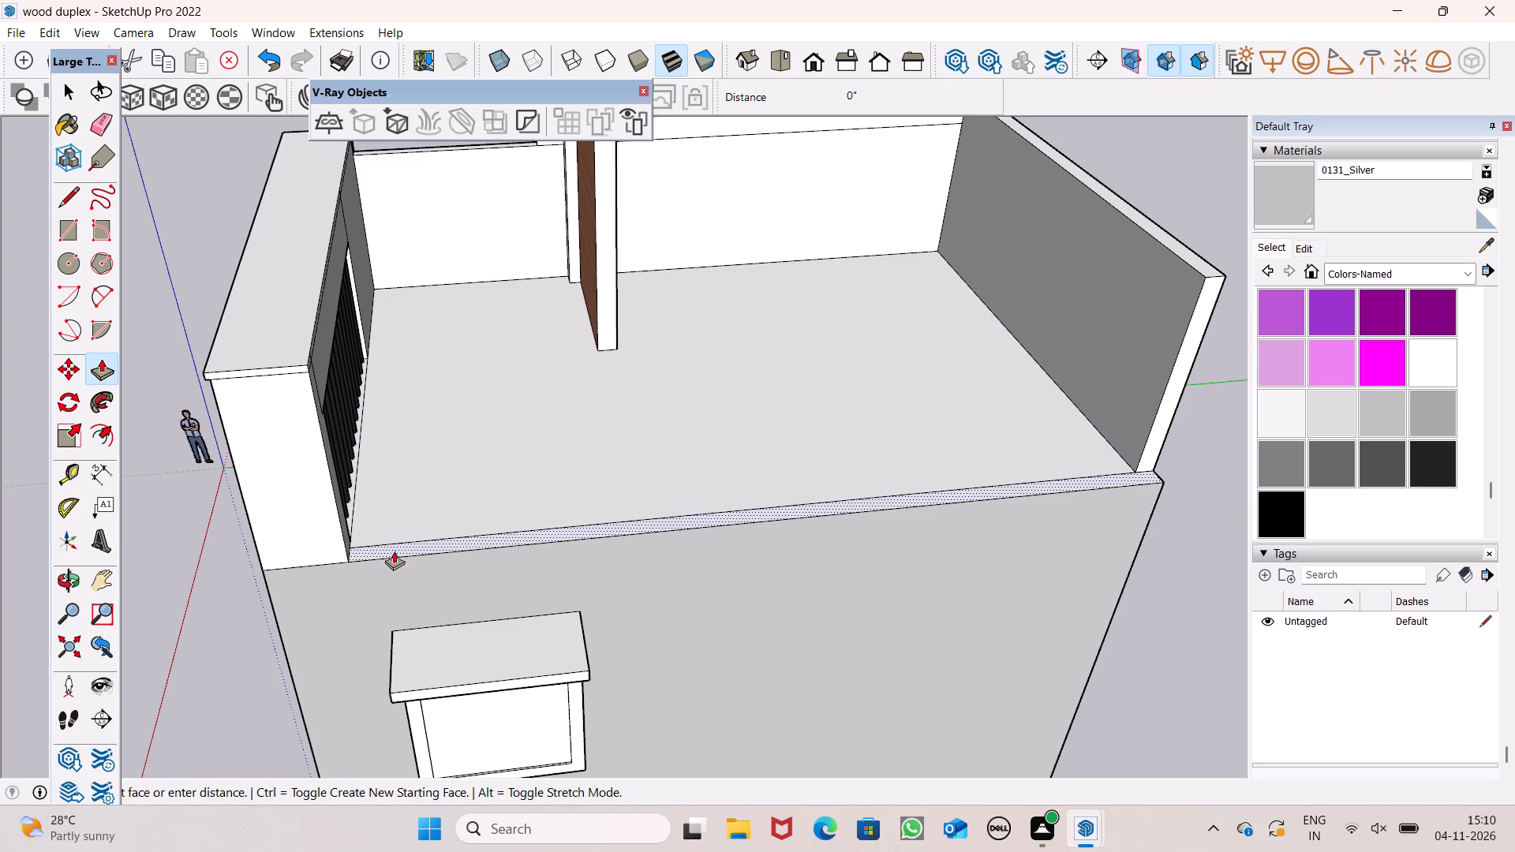
scroll(394, 551, "up", 3)
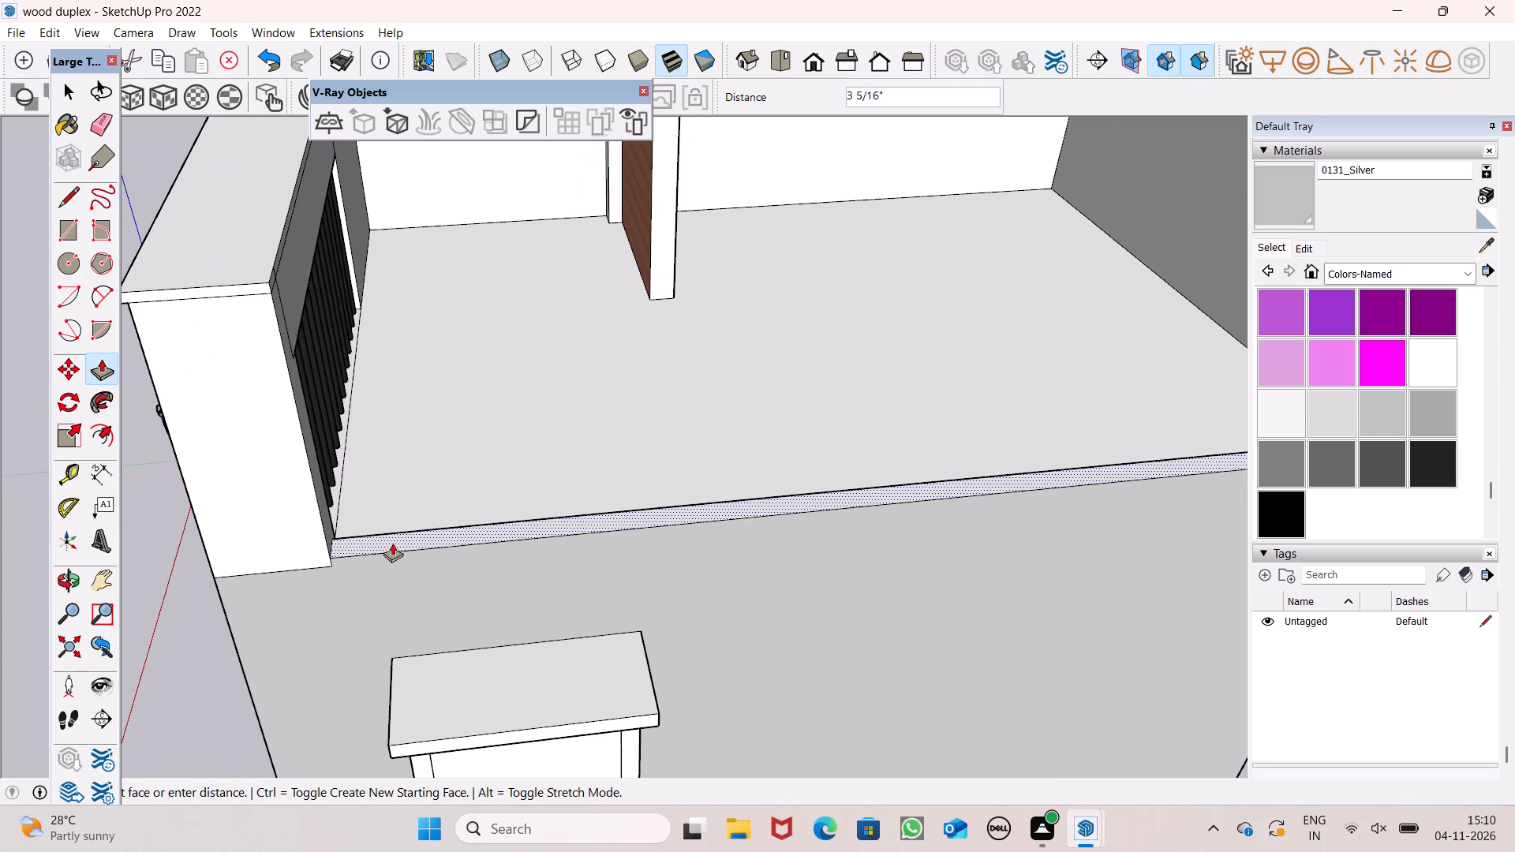
scroll(391, 538, "down", 3)
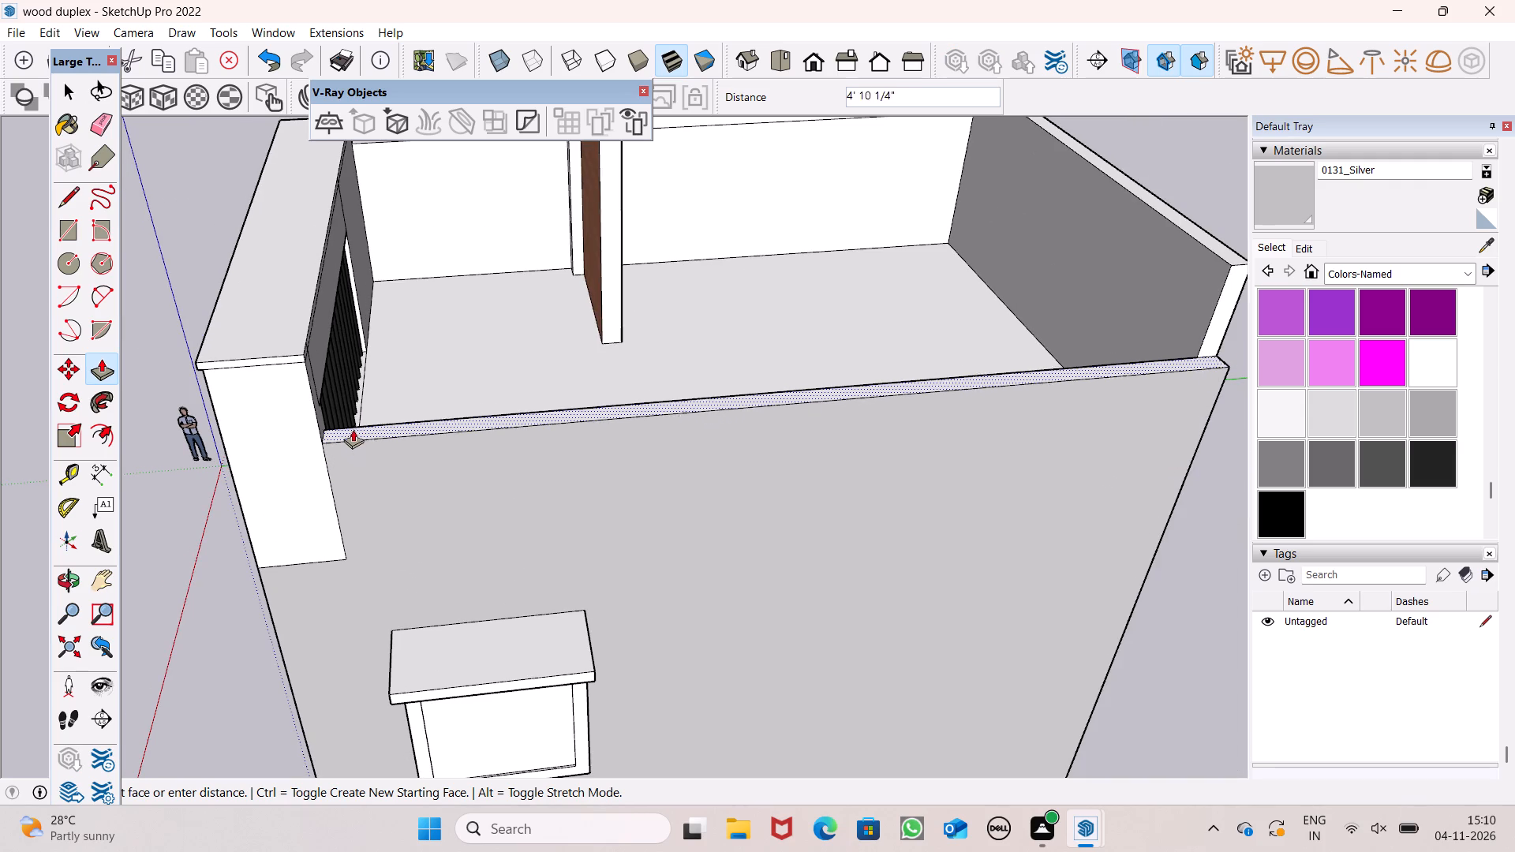
left_click(352, 427)
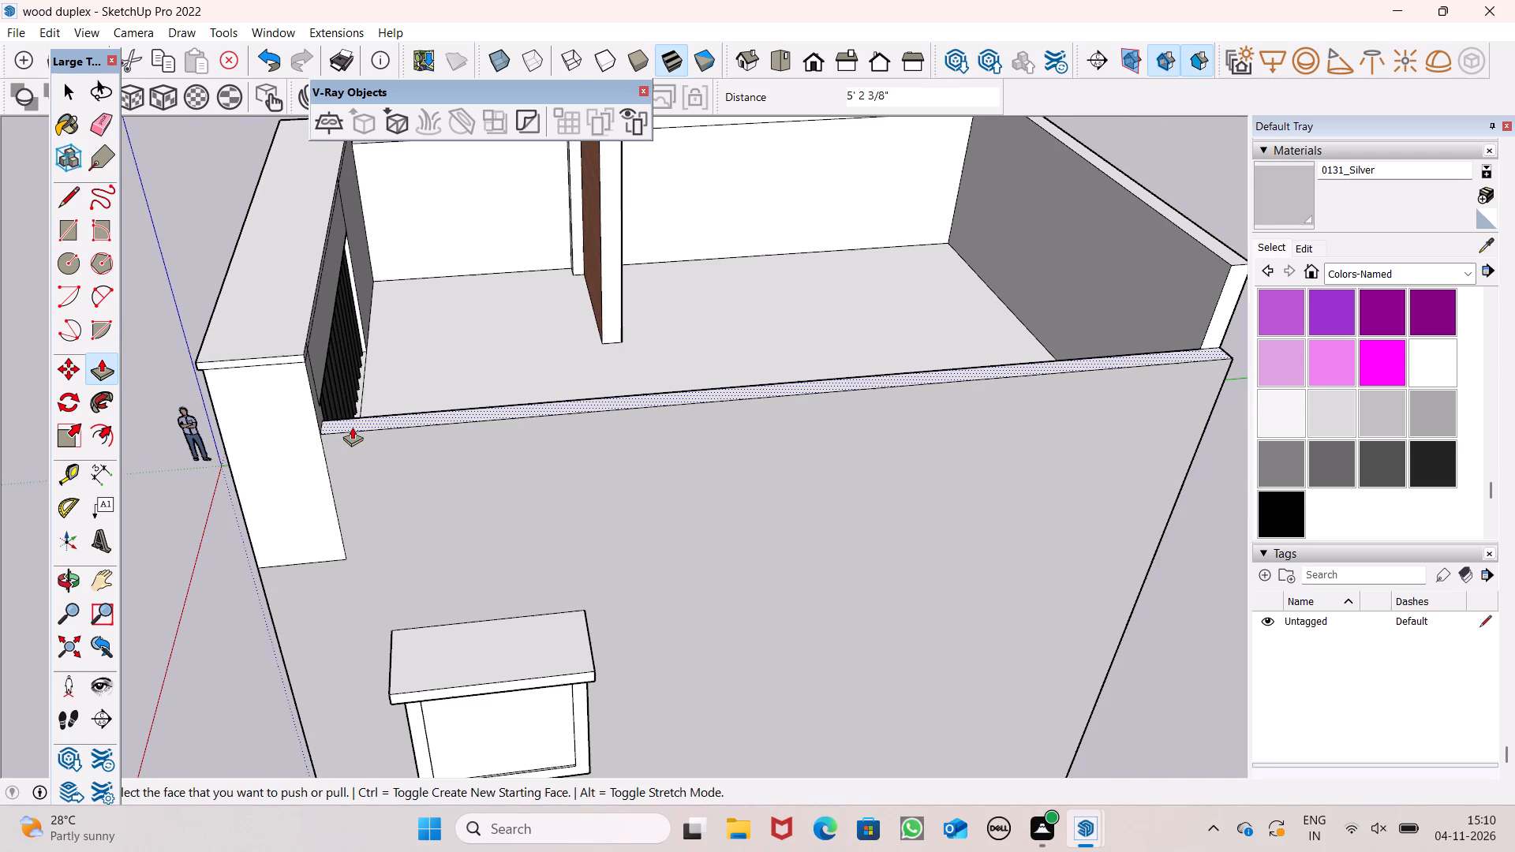
Examine the raised side parapet from the rear corner and the building from the front facade.
key("o")
scroll(312, 398, "down", 5)
left_click_drag(679, 495, 351, 479)
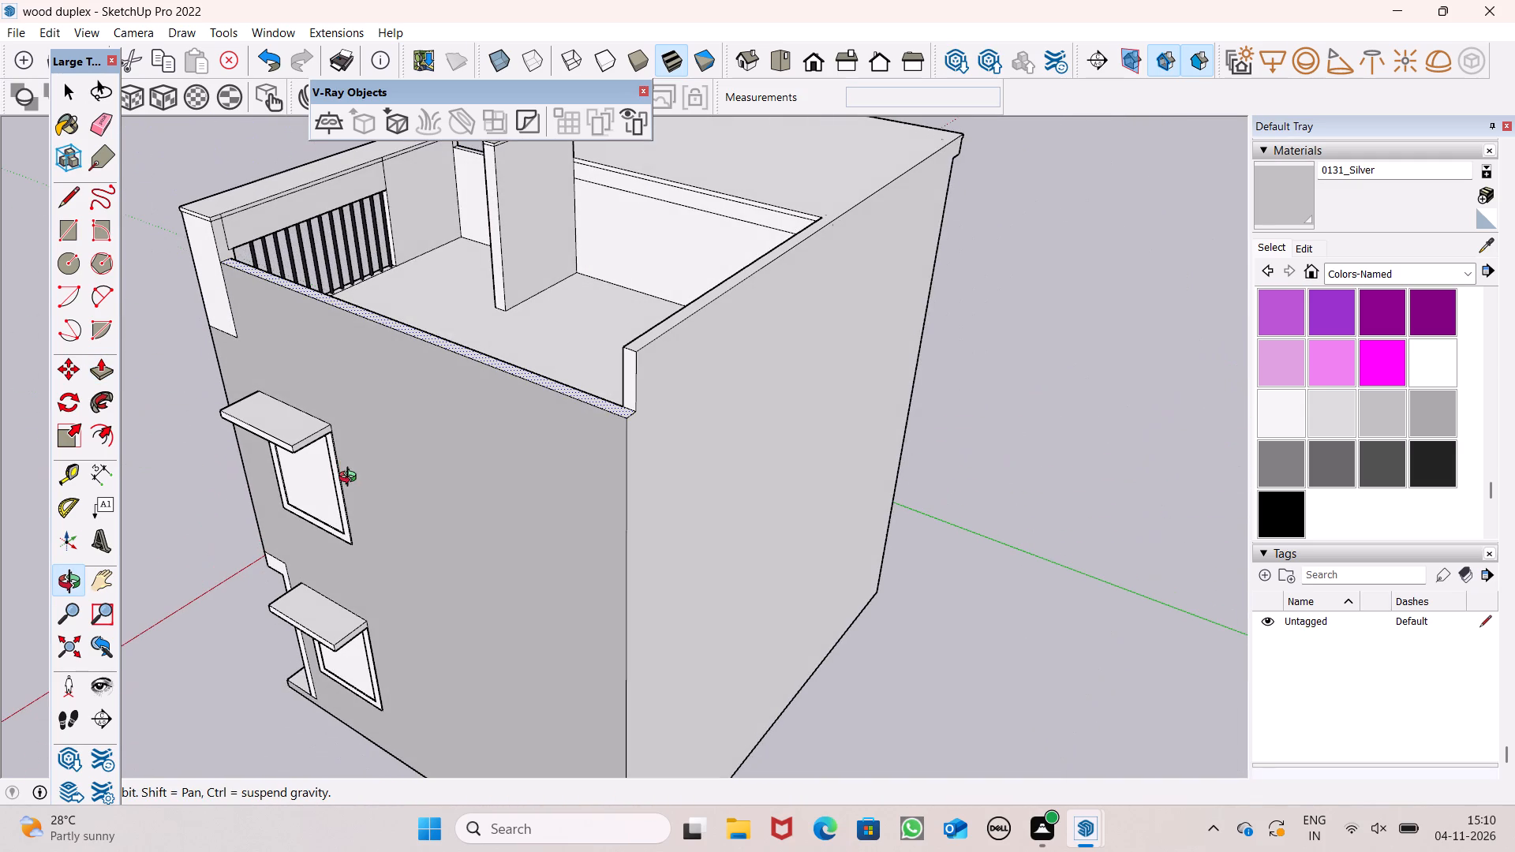
left_click_drag(353, 493, 993, 300)
scroll(847, 363, "down", 5)
left_click_drag(725, 424, 1003, 305)
scroll(851, 260, "down", 1)
scroll(851, 260, "up", 2)
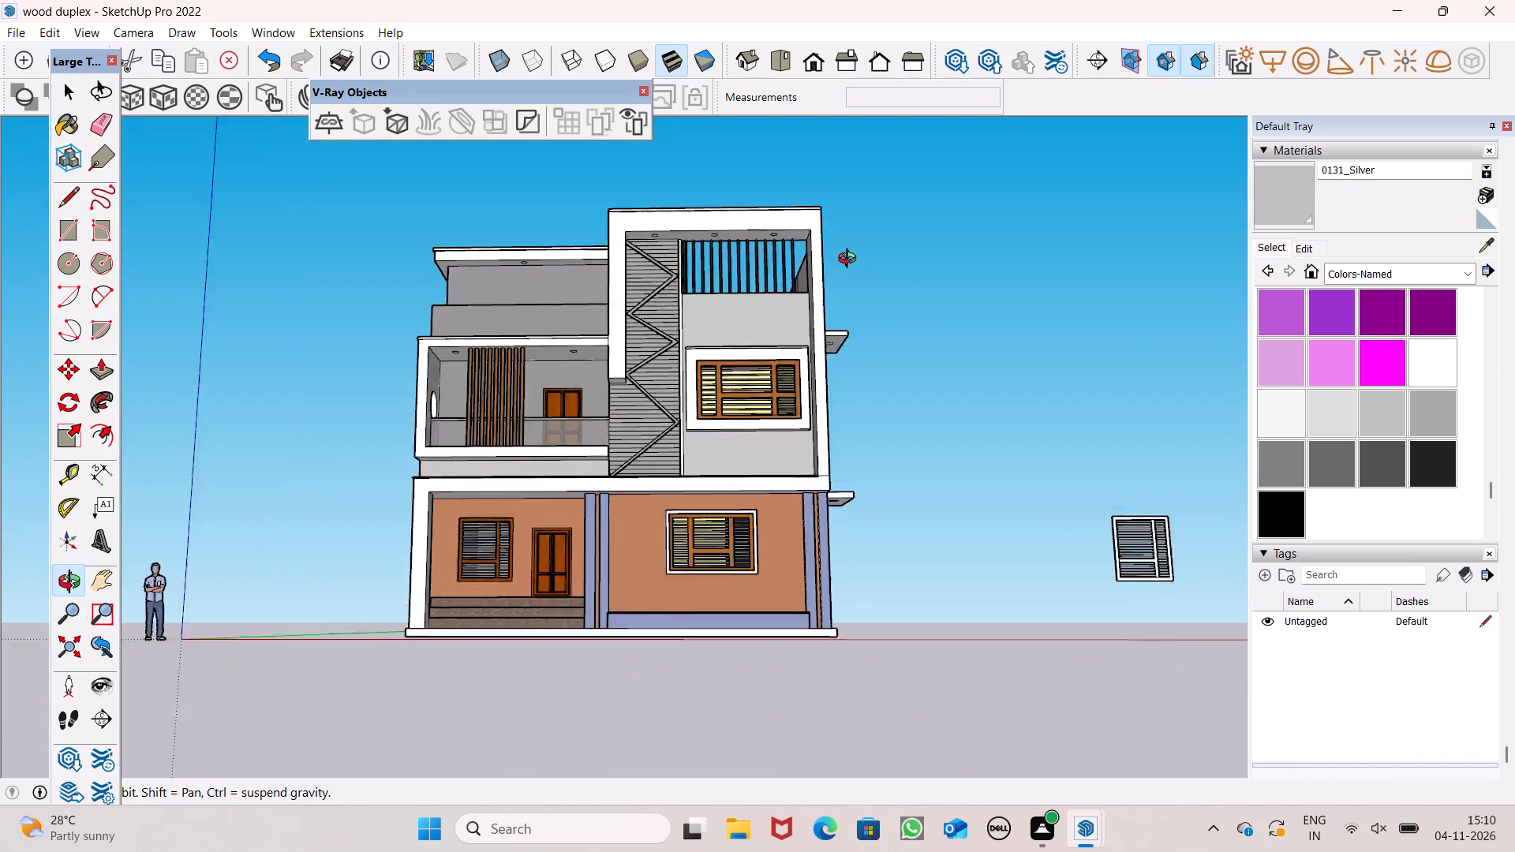
Undo the Push/Pull that raised the terrace parapet above the windowed side wall.
scroll(851, 260, "up", 5)
left_click_drag(807, 305, 599, 503)
left_click_drag(668, 476, 765, 370)
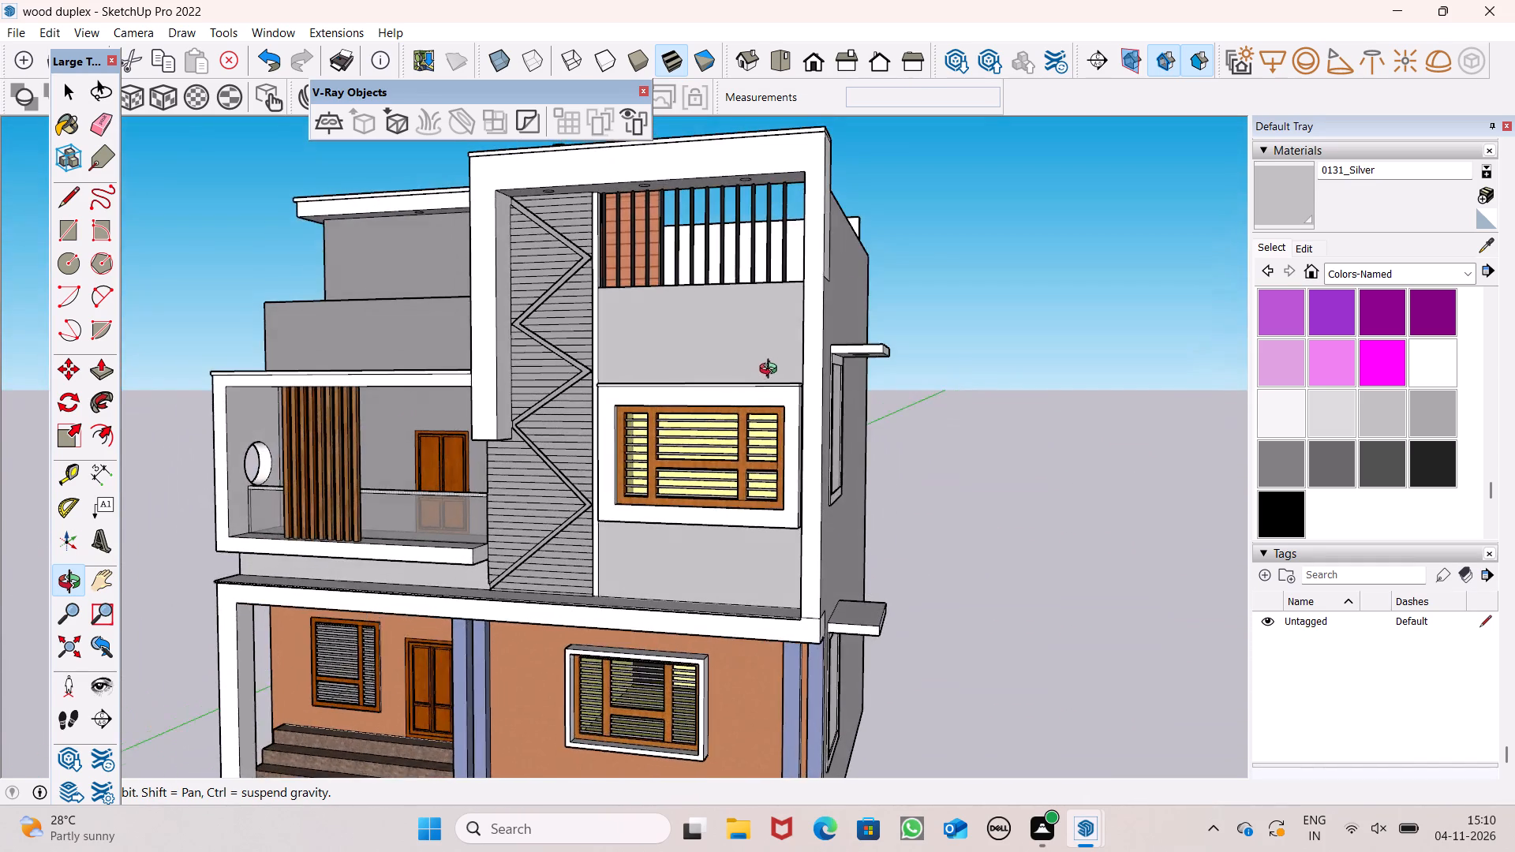
left_click_drag(772, 371, 722, 429, "shift")
left_click_drag(728, 435, 553, 518)
left_click_drag(722, 425, 654, 458)
key("ctrl+z")
Examine the front facade, the balcony and the plain side wall beside the round opening for unfinished surfaces.
left_click_drag(654, 458, 792, 445)
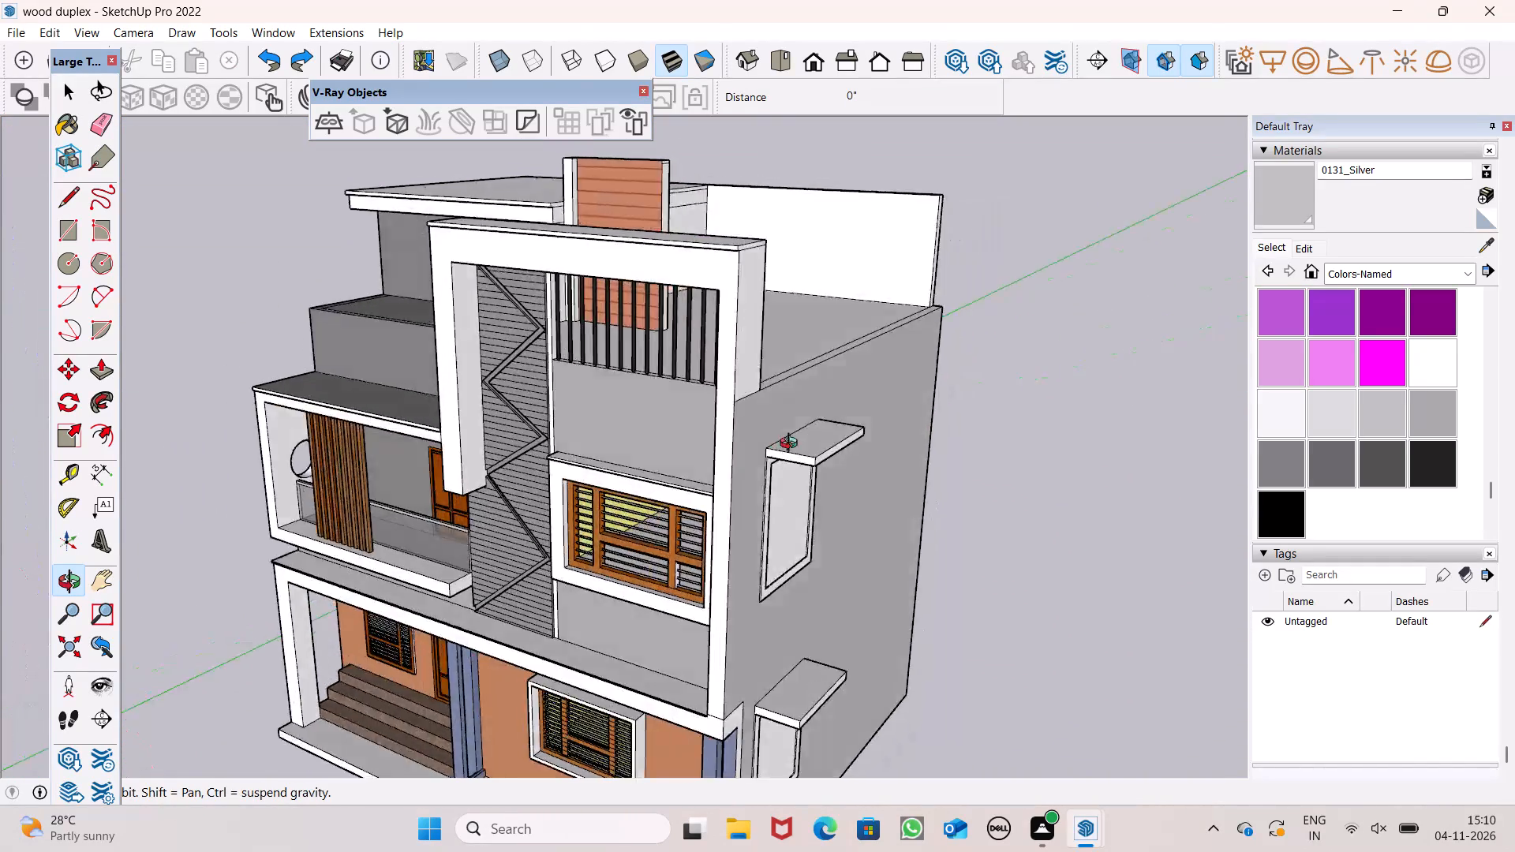
left_click_drag(792, 445, 938, 317)
left_click_drag(881, 338, 873, 388, "shift")
scroll(685, 432, "down", 4)
left_click_drag(636, 480, 847, 581)
scroll(585, 548, "up", 4)
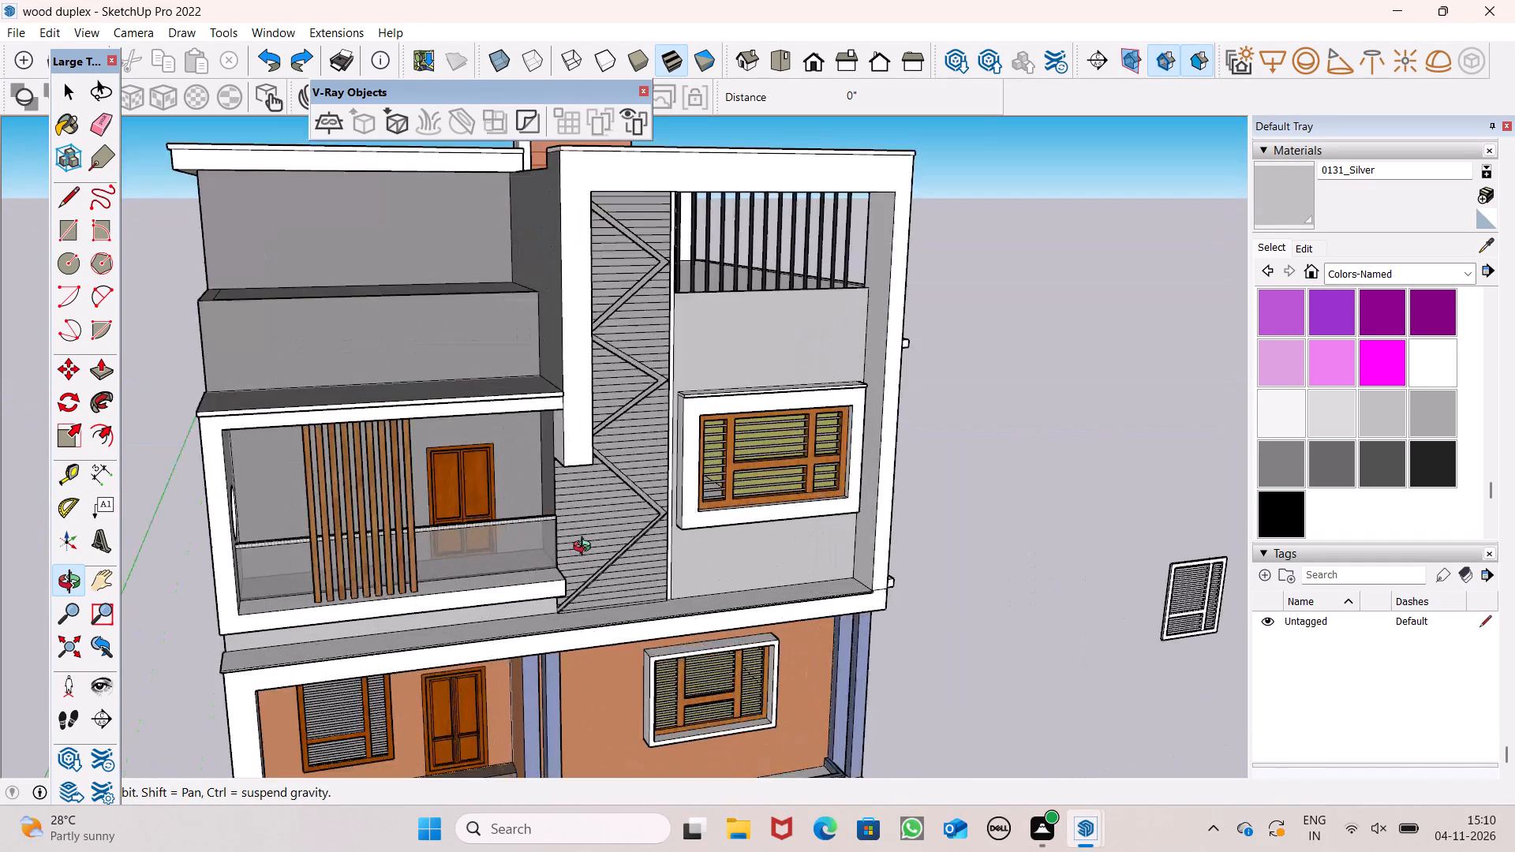
left_click_drag(584, 554, 780, 525)
scroll(346, 577, "up", 1)
left_click_drag(346, 580, 587, 368)
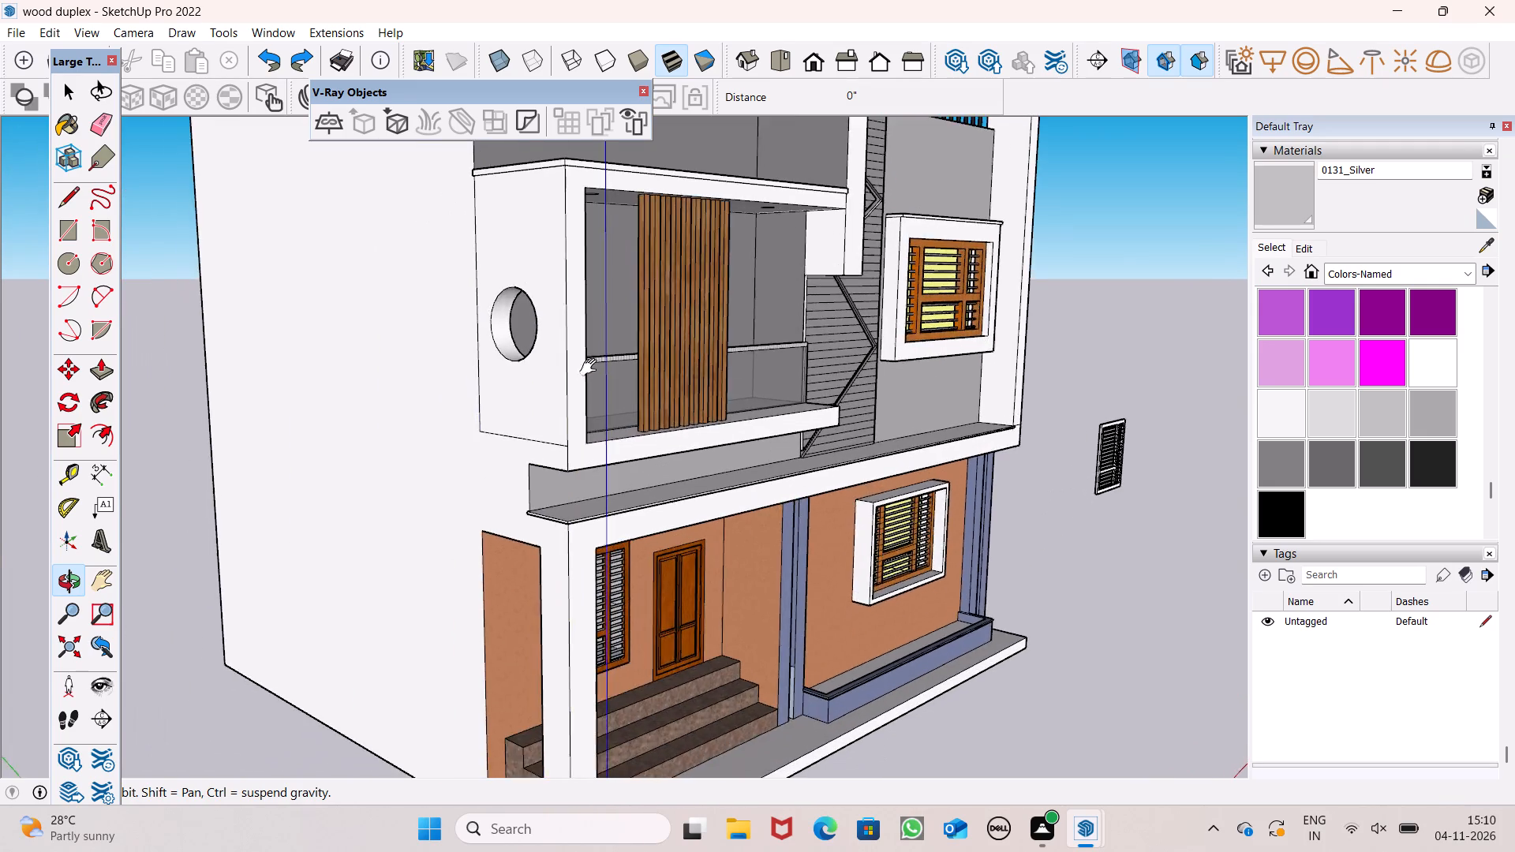
scroll(592, 368, "down", 5)
left_click_drag(536, 516, 573, 518)
scroll(530, 605, "down", 5)
left_click_drag(529, 633, 512, 544)
Paint the plain white side wall next to the balcony's round opening with 0131_Silver.
scroll(517, 247, "up", 2)
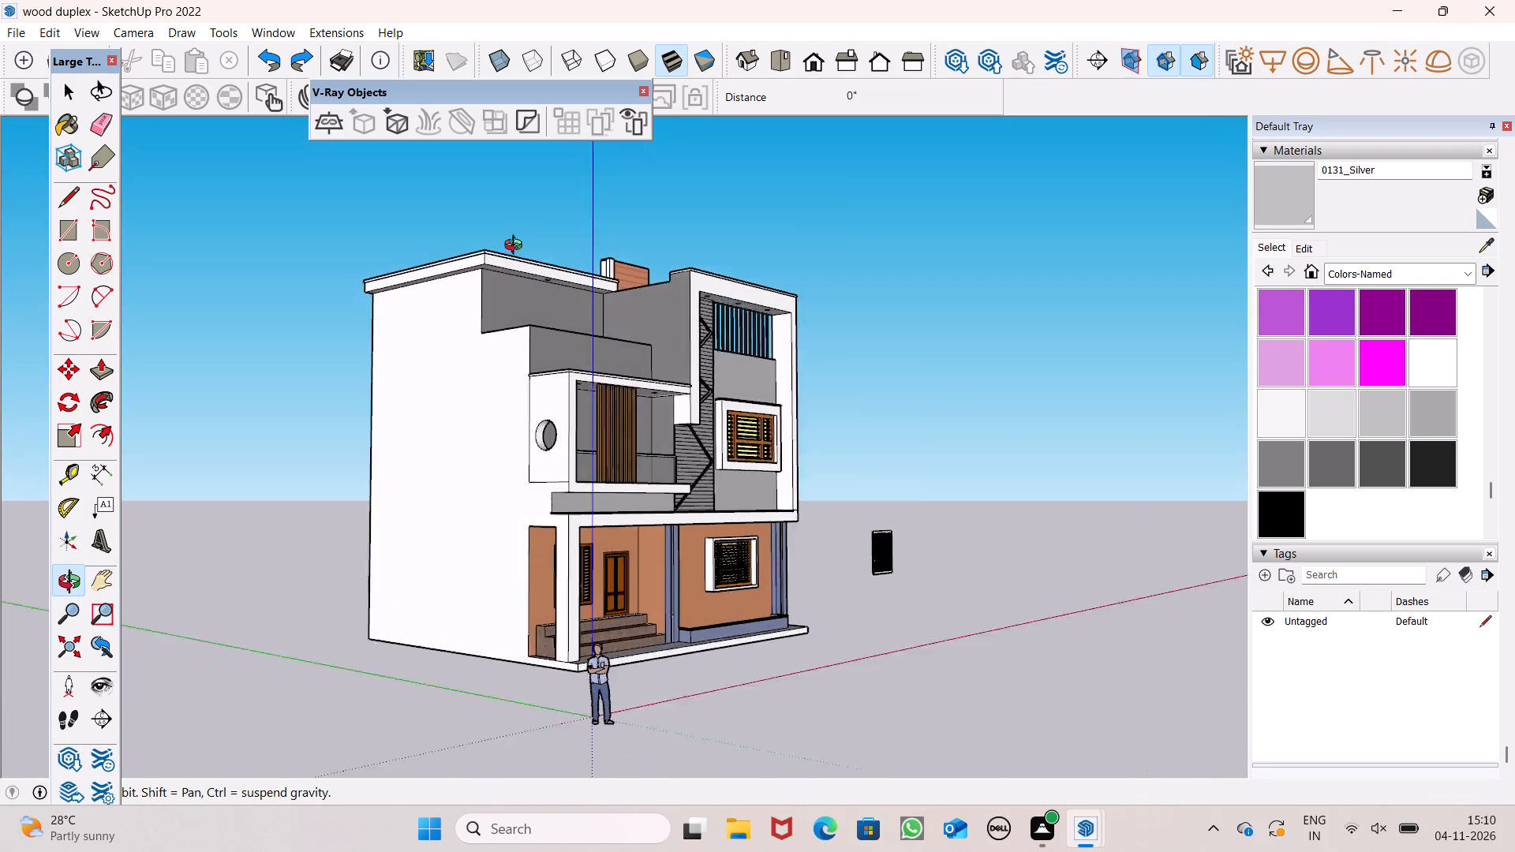
scroll(517, 247, "up", 3)
left_click_drag(508, 326, 481, 358)
left_click_drag(389, 363, 451, 267)
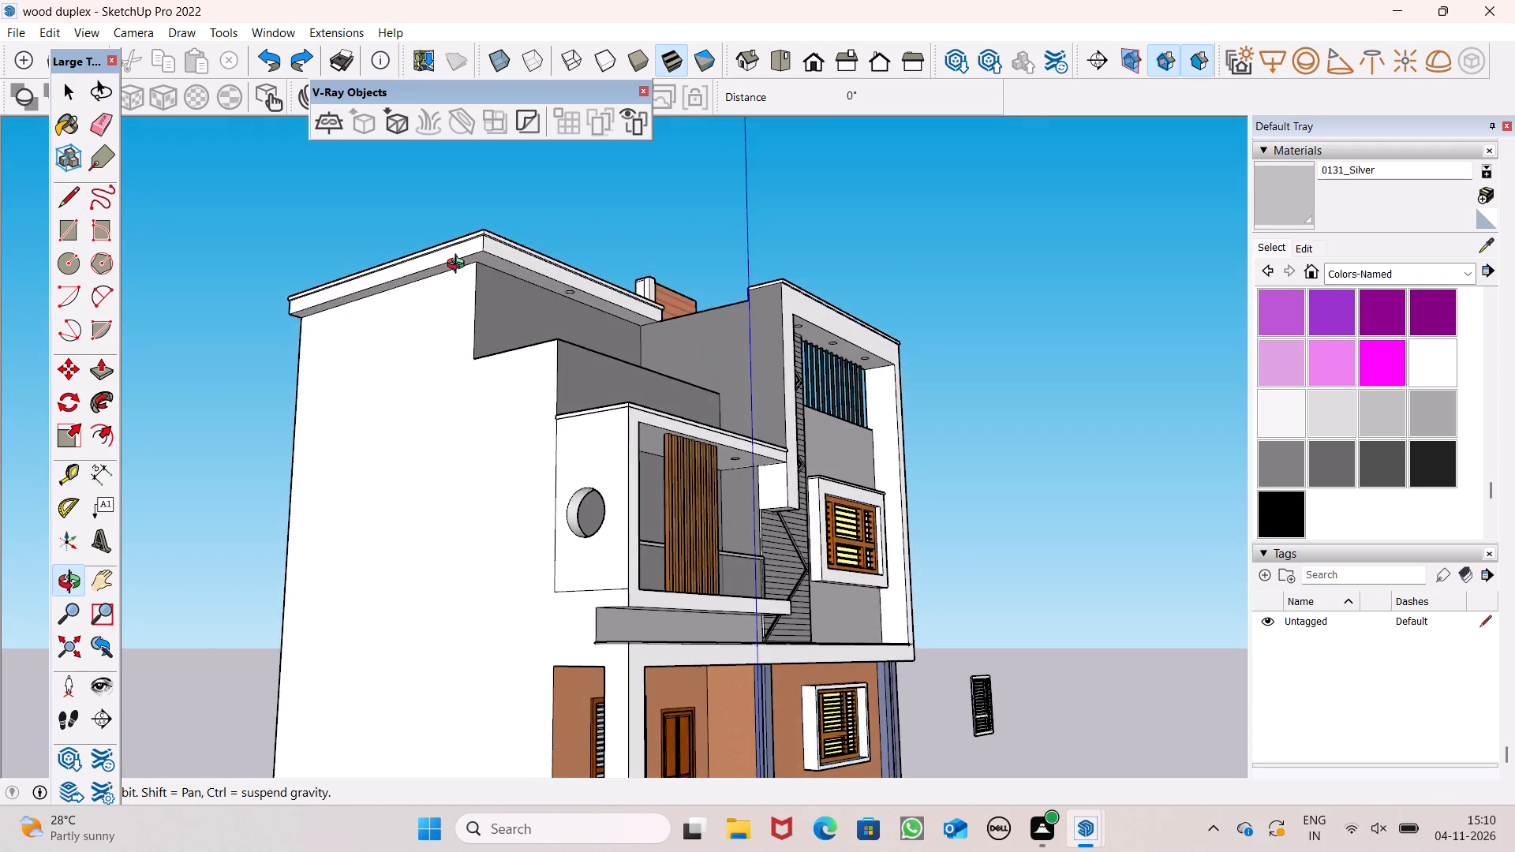
scroll(459, 266, "up", 5)
left_click_drag(469, 282, 472, 354)
scroll(472, 348, "up", 4)
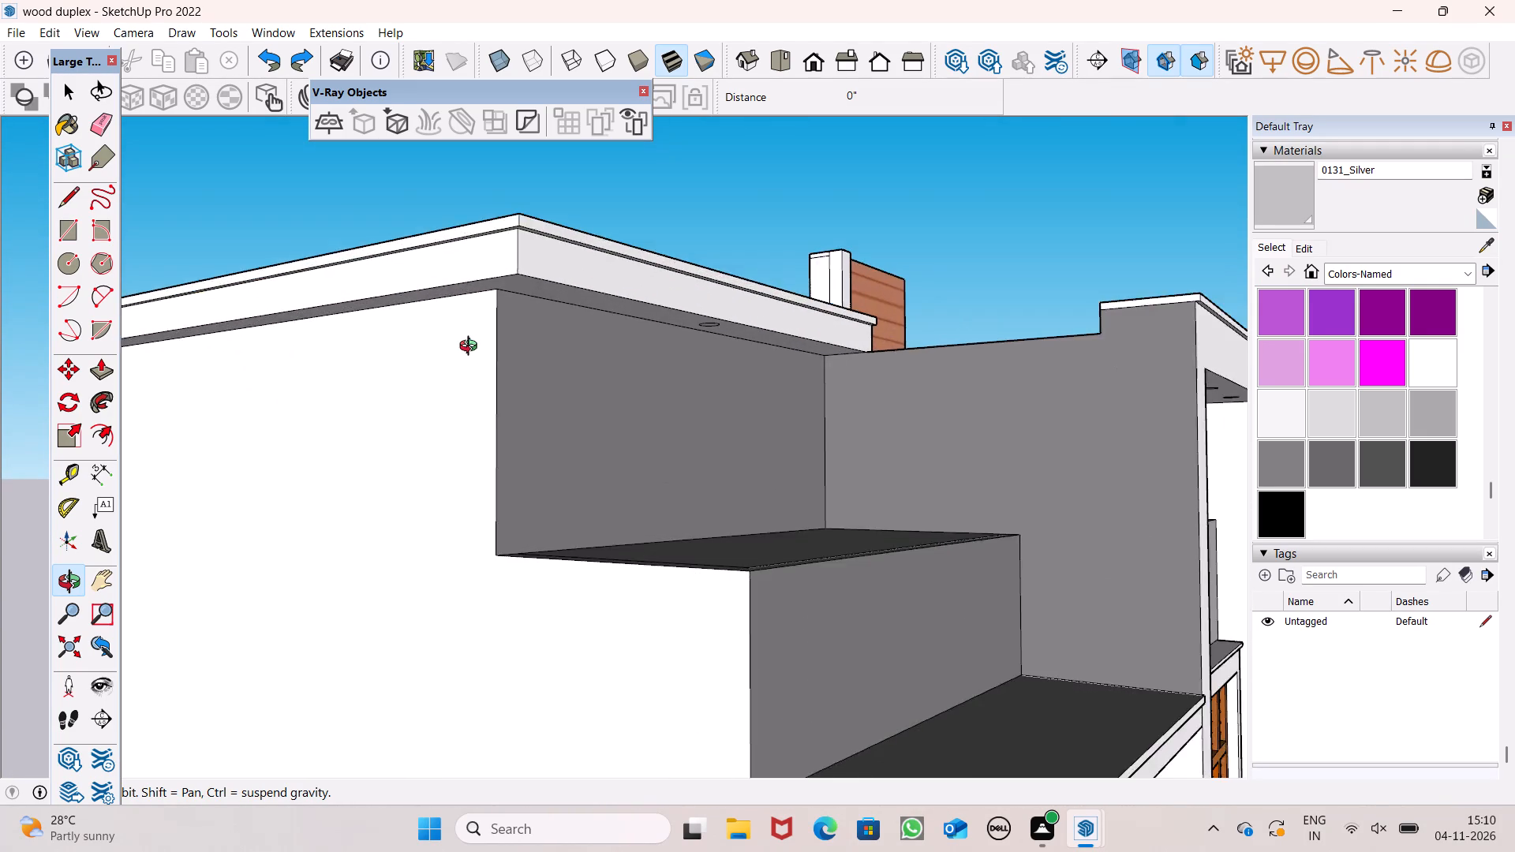
left_click_drag(472, 346, 503, 267)
left_click_drag(503, 267, 514, 319)
scroll(514, 318, "down", 3)
left_click_drag(514, 327, 512, 340)
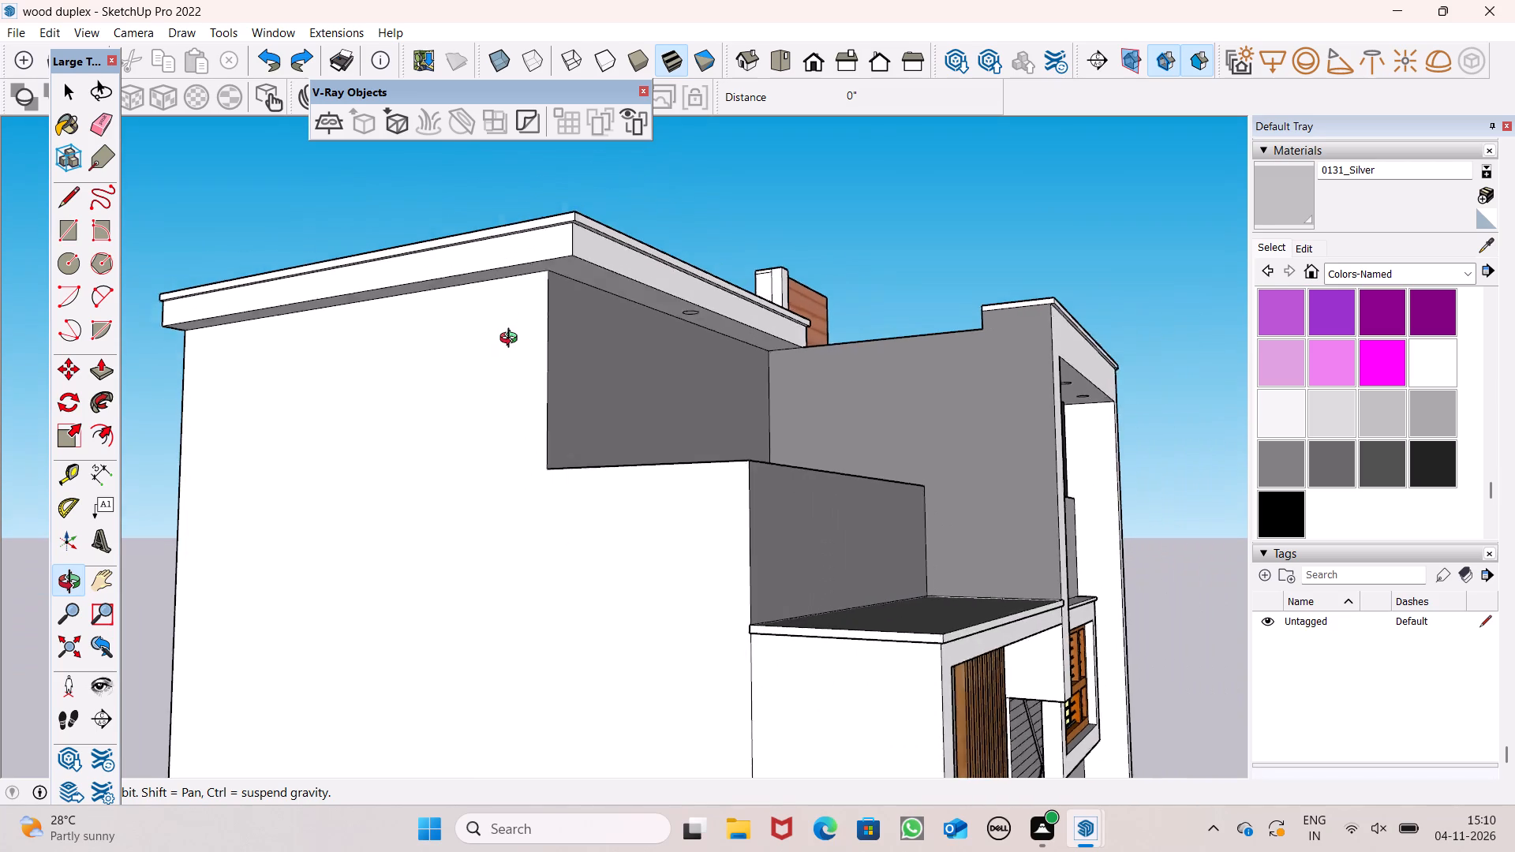
left_click_drag(512, 340, 512, 344)
left_click(1275, 196)
left_click(508, 420)
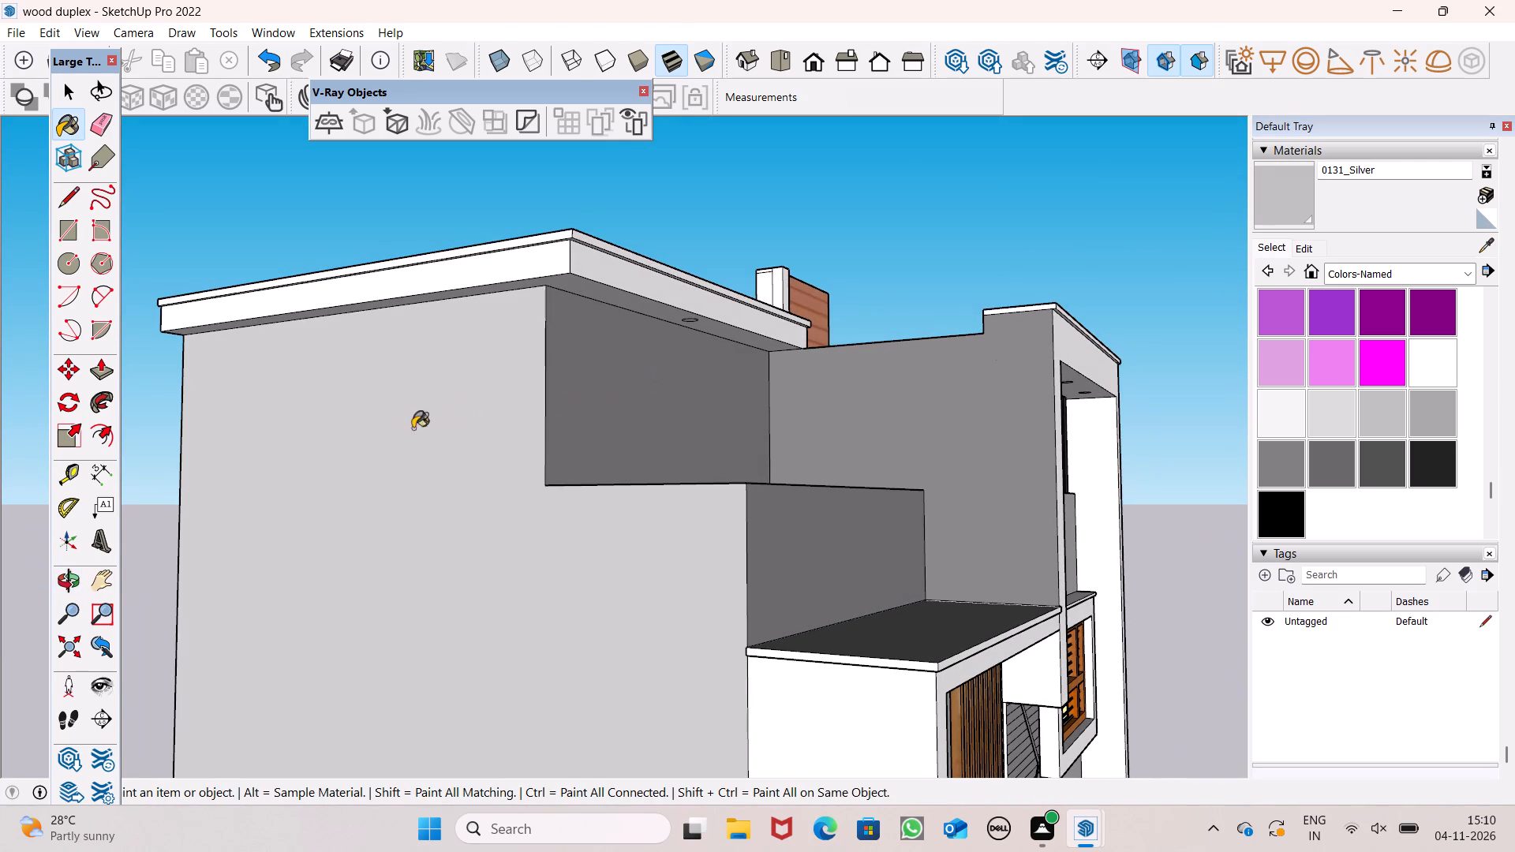
Paint the white rear wall and the narrow end face of its upper part at the terrace with 0131_Silver.
left_click(64, 575)
scroll(607, 301, "down", 5)
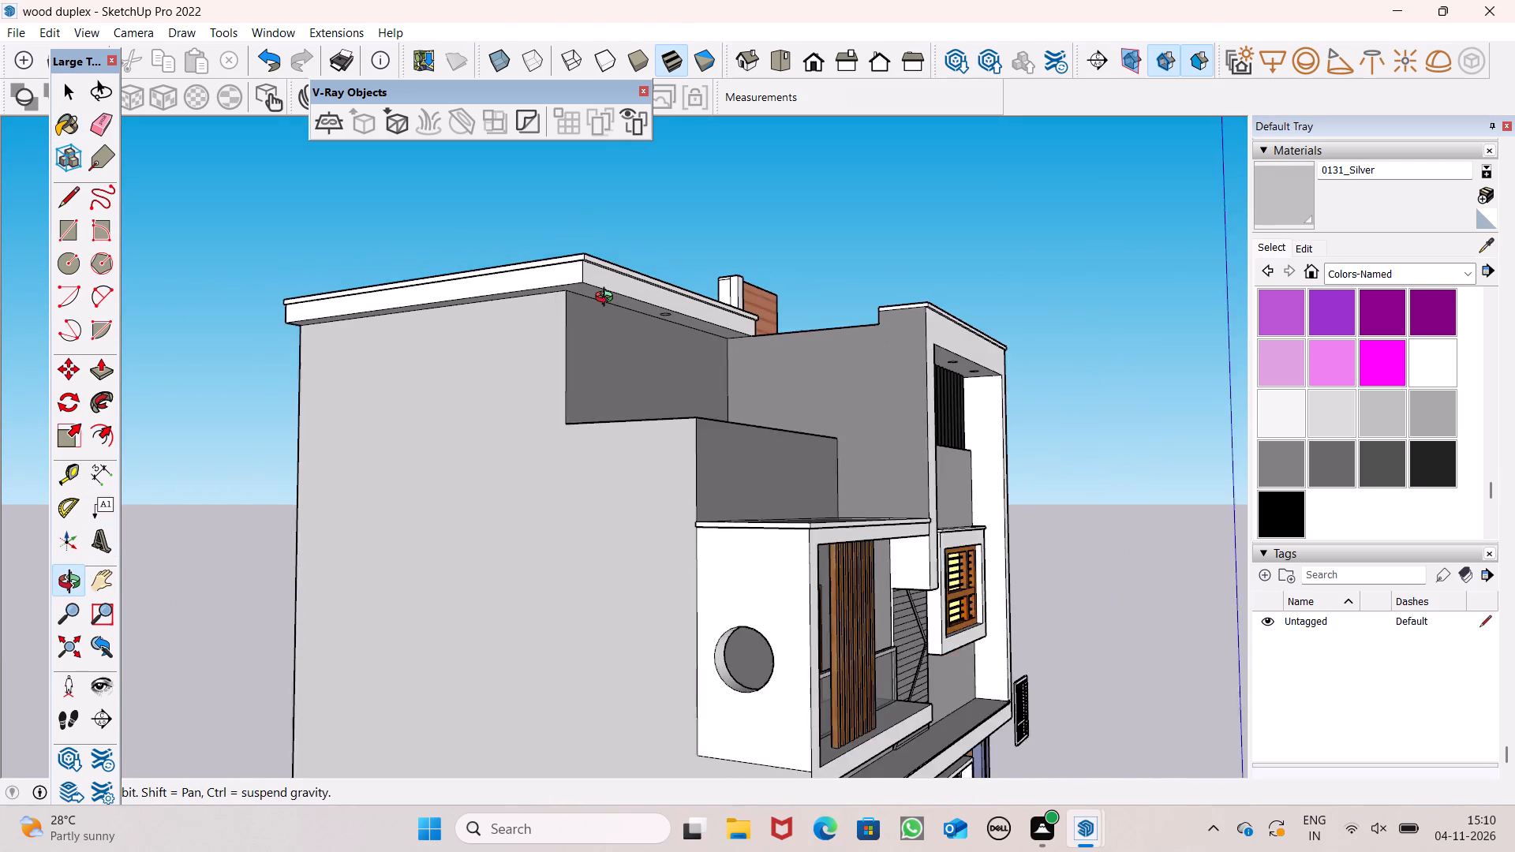
scroll(608, 299, "down", 2)
left_click_drag(489, 327, 1192, 425)
scroll(686, 395, "down", 5)
left_click_drag(556, 423, 909, 432)
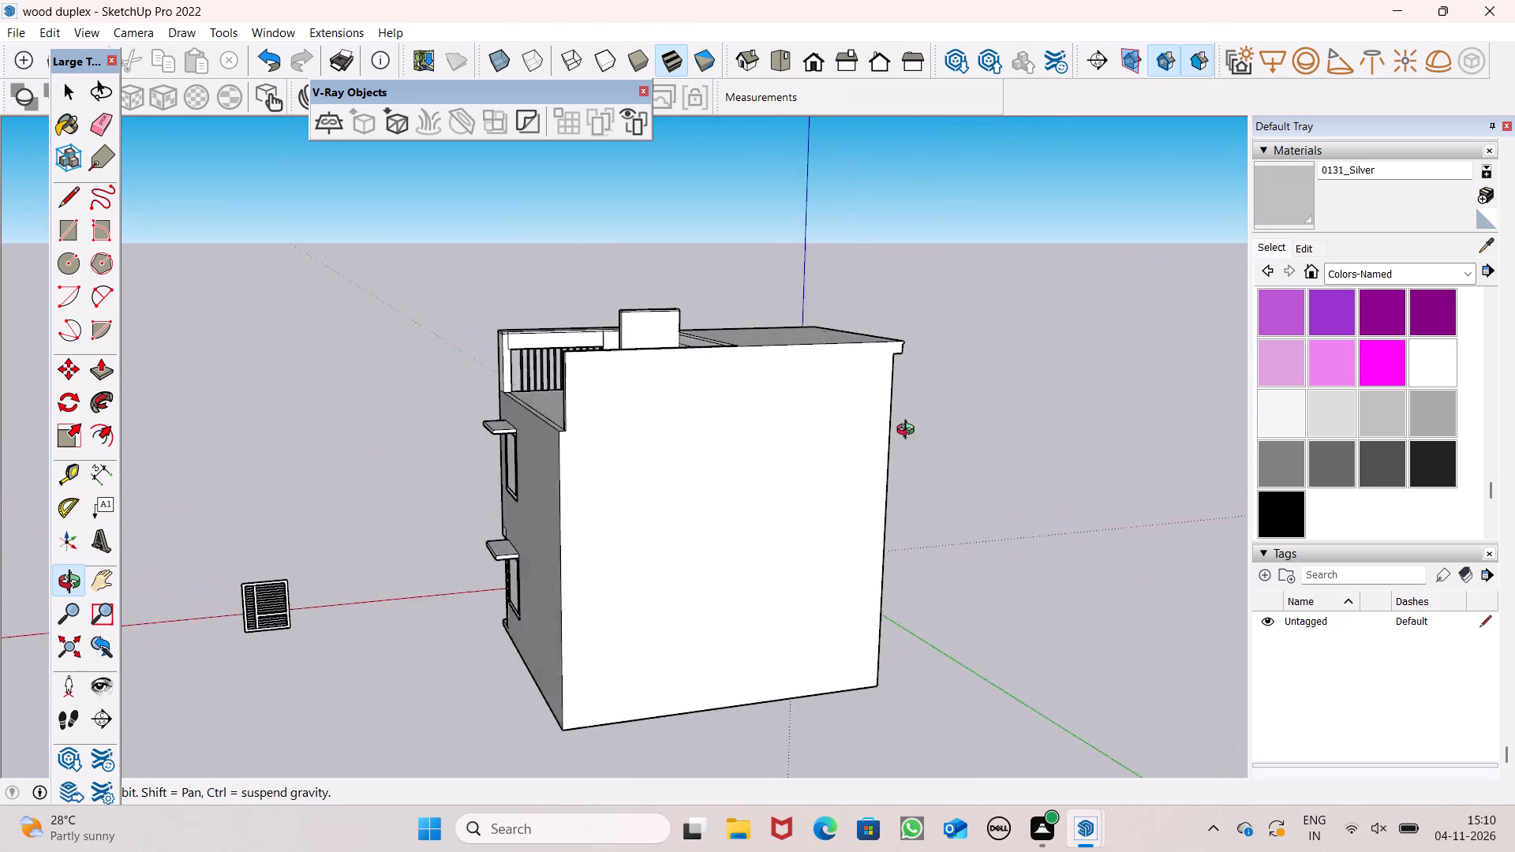
left_click_drag(909, 432, 1089, 417)
left_click_drag(850, 450, 941, 424)
left_click_drag(1289, 193, 1259, 203)
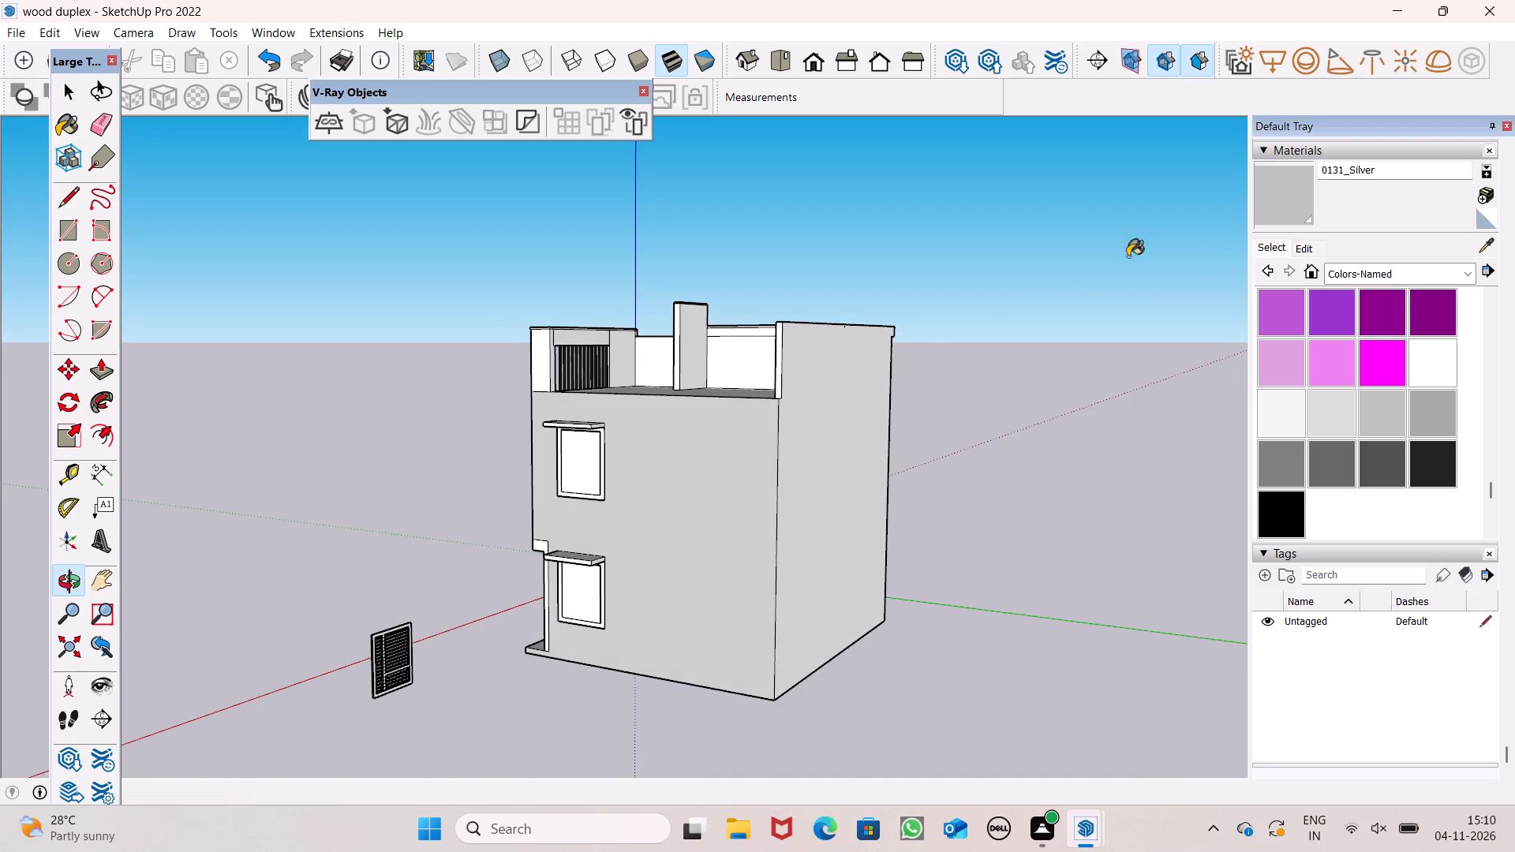
scroll(805, 403, "up", 4)
left_click(807, 378)
scroll(780, 343, "up", 7)
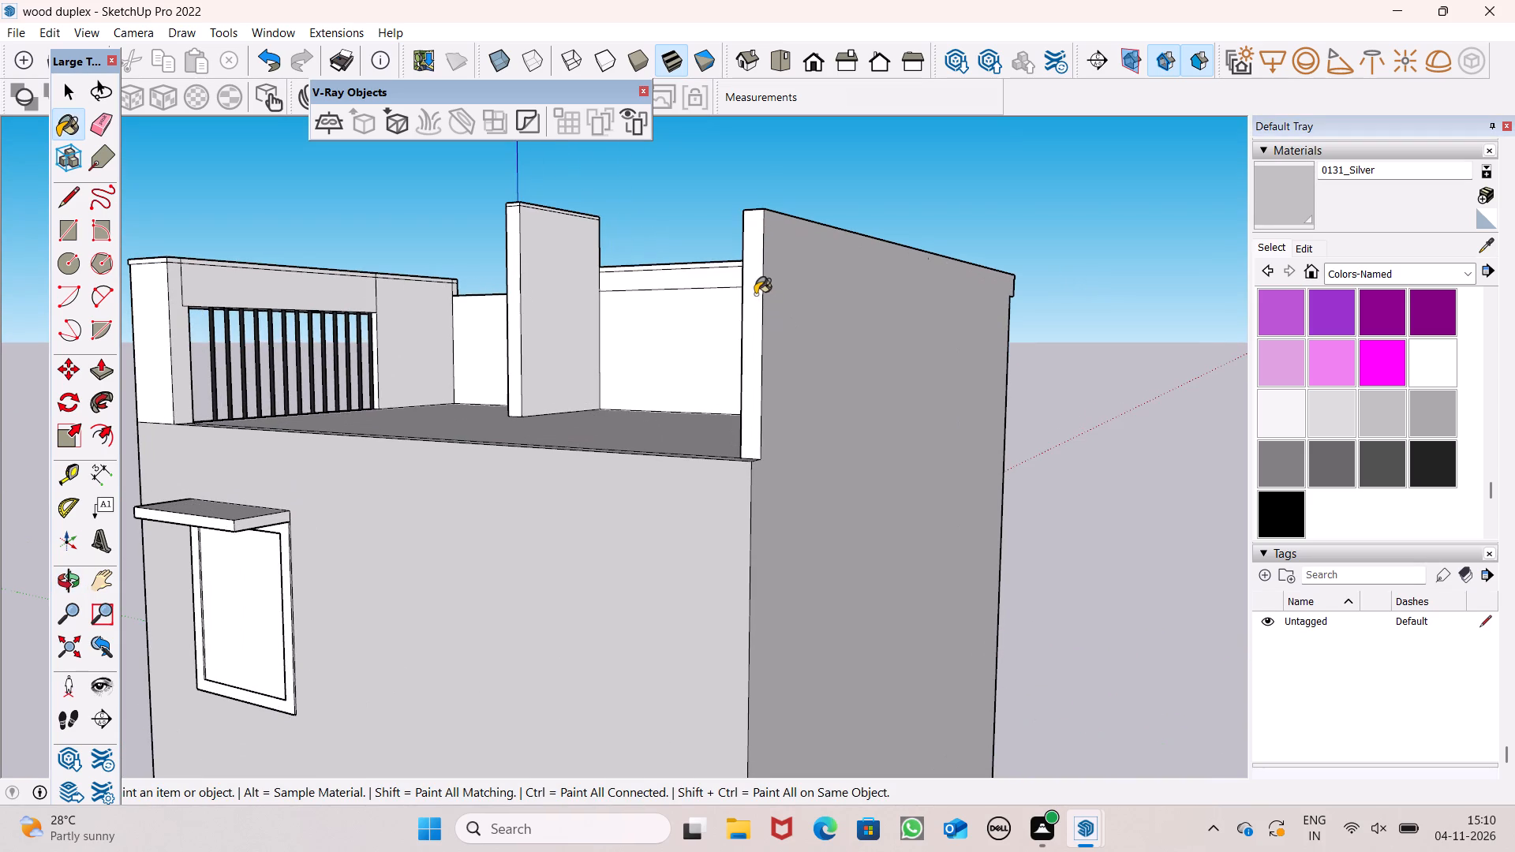
left_click(755, 294)
Examine the roof terrace, the windowed side wall and the front facade after painting.
left_click(74, 571)
left_click_drag(297, 472, 657, 488)
scroll(534, 499, "down", 2)
scroll(516, 509, "up", 1)
scroll(516, 509, "down", 2)
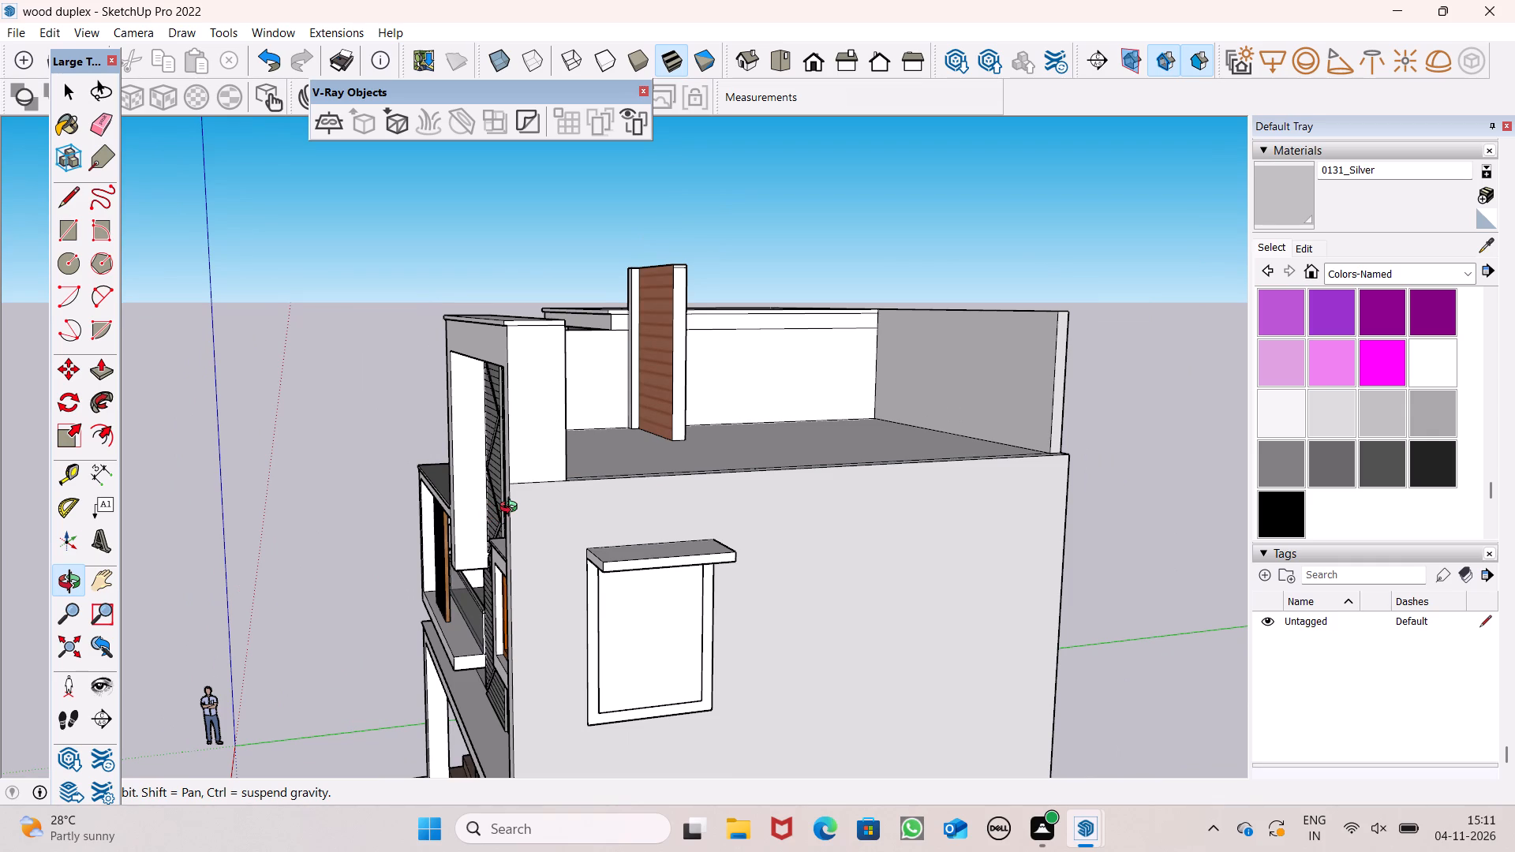
scroll(512, 509, "down", 5)
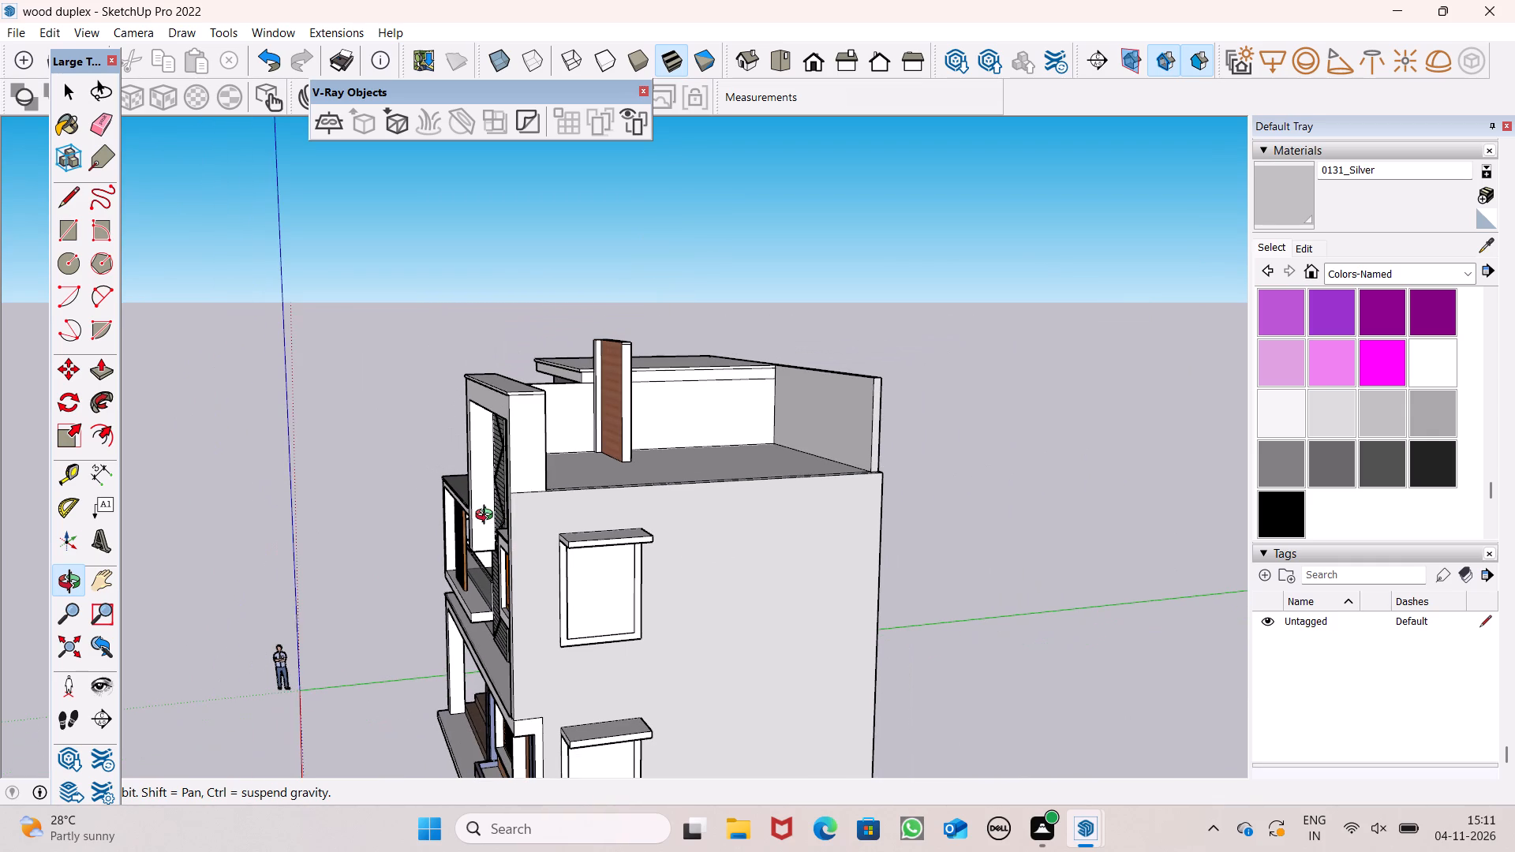
left_click_drag(453, 518, 858, 524)
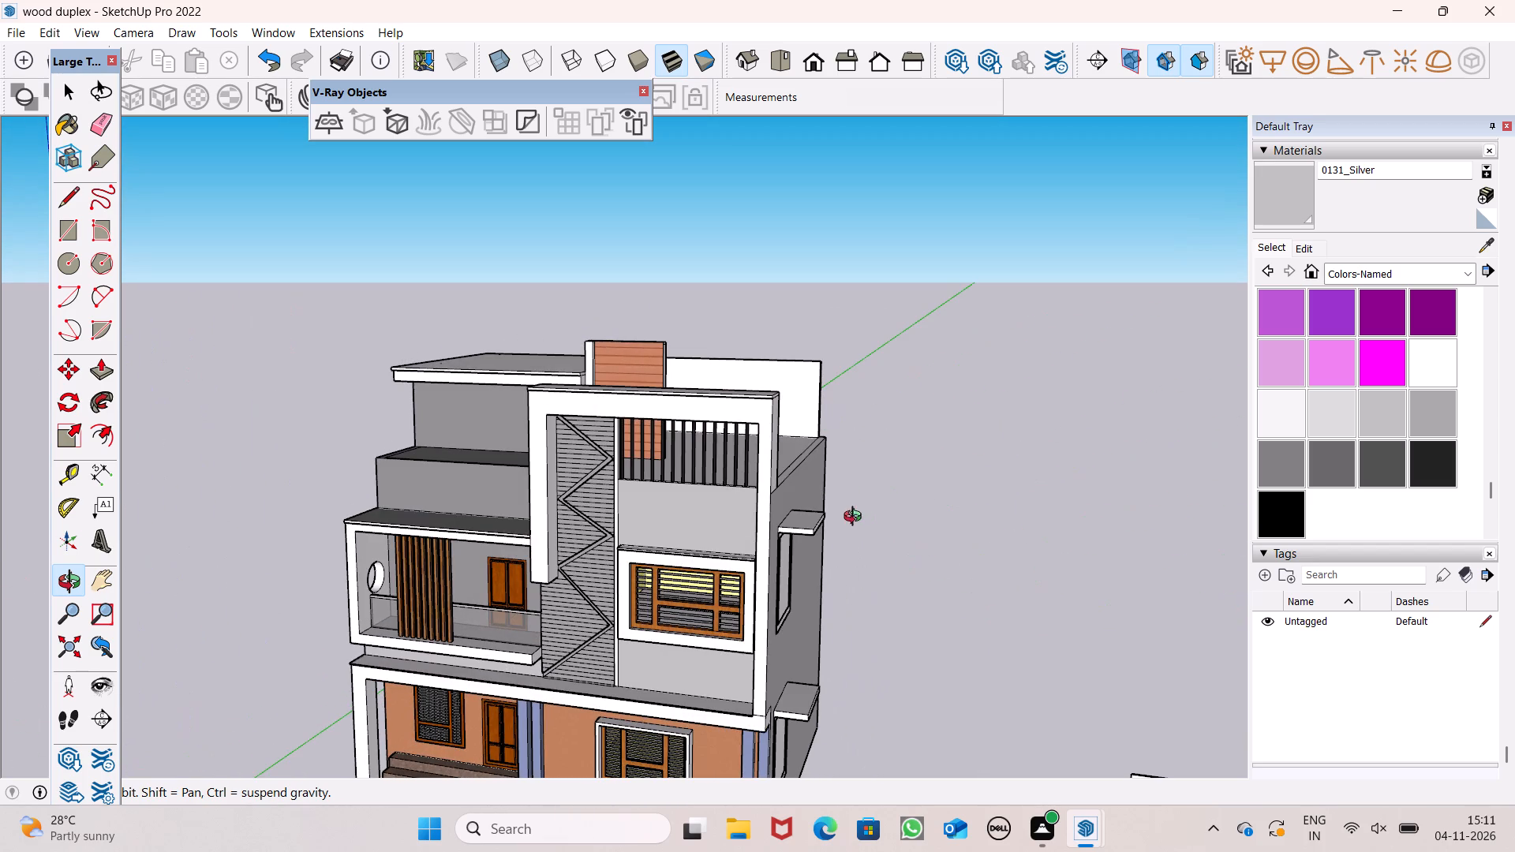
left_click_drag(440, 542, 512, 547)
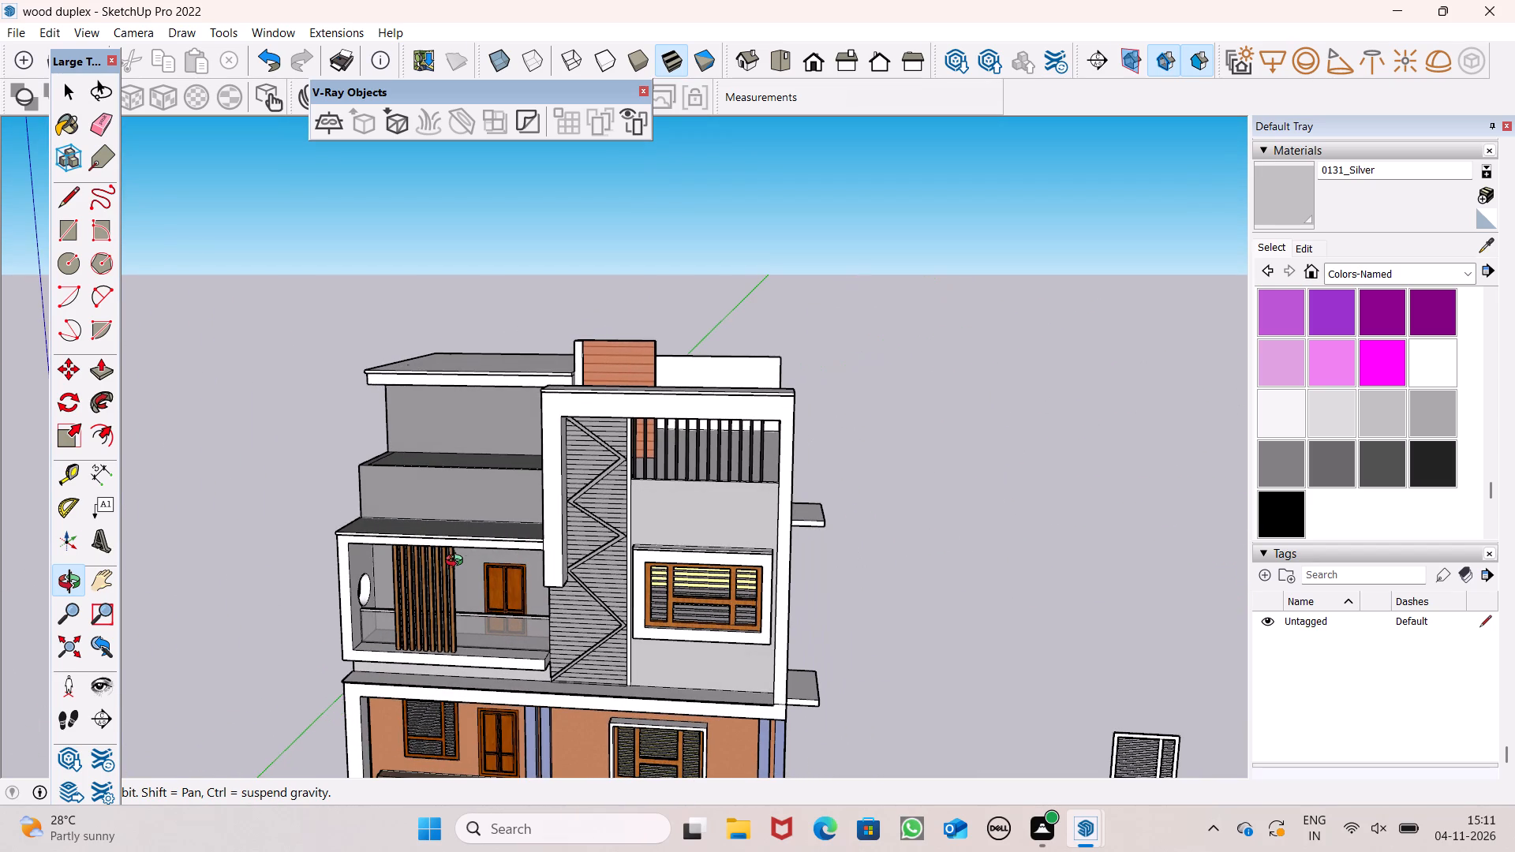
left_click_drag(431, 574, 431, 558, "shift")
left_click_drag(440, 555, 798, 524)
scroll(475, 634, "up", 4)
left_click_drag(415, 633, 542, 596, "shift")
left_click_drag(563, 602, 713, 547)
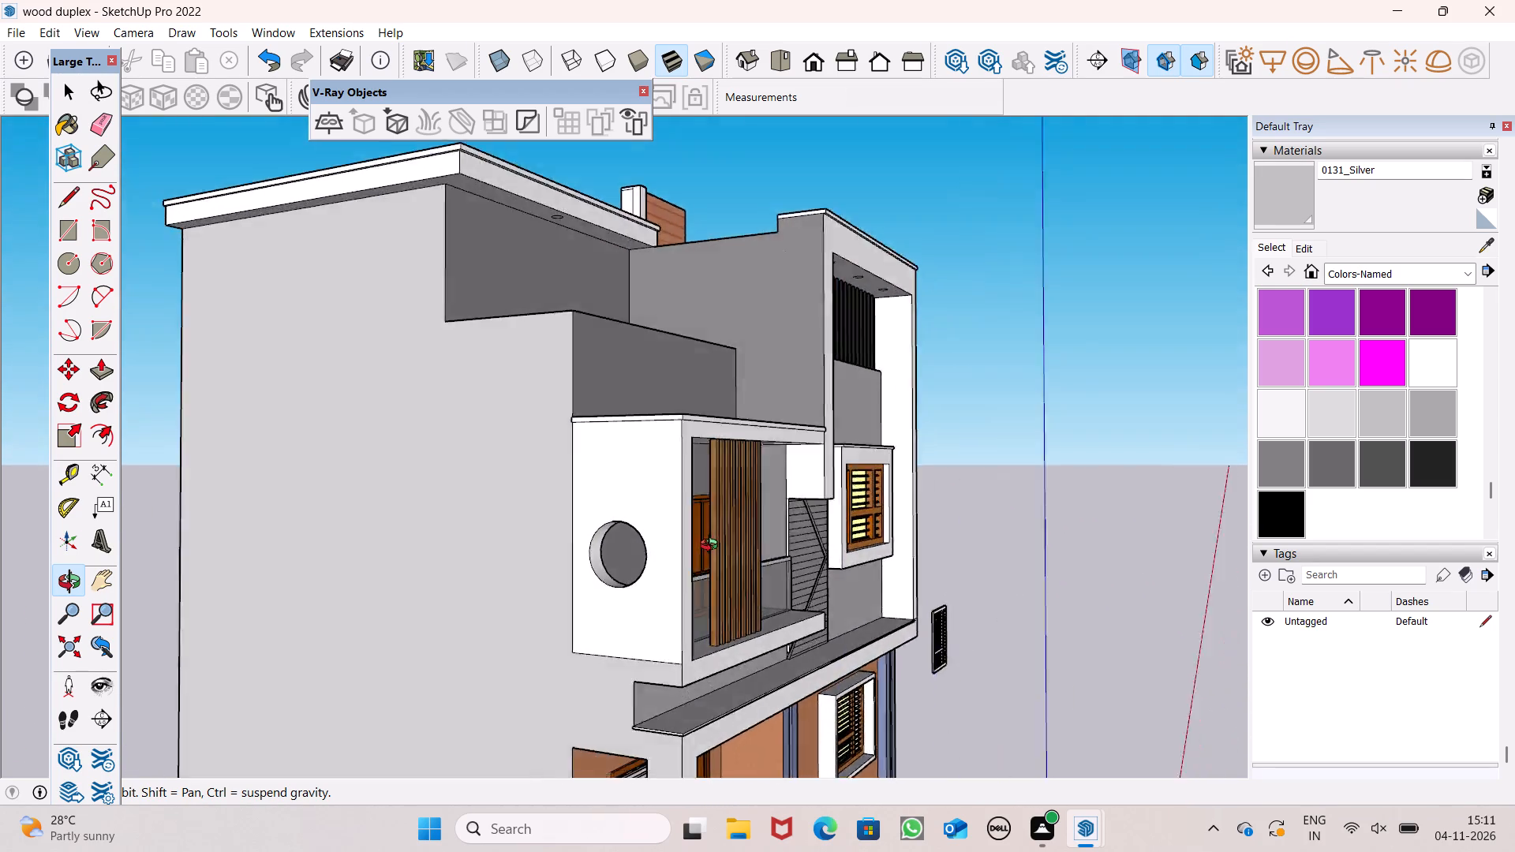
Inspect the balcony's ceiling, wooden slats, glass railing and roof edge, and their junction with the side wall.
left_click_drag(713, 547, 769, 379)
scroll(760, 226, "up", 12)
left_click_drag(765, 301, 701, 319)
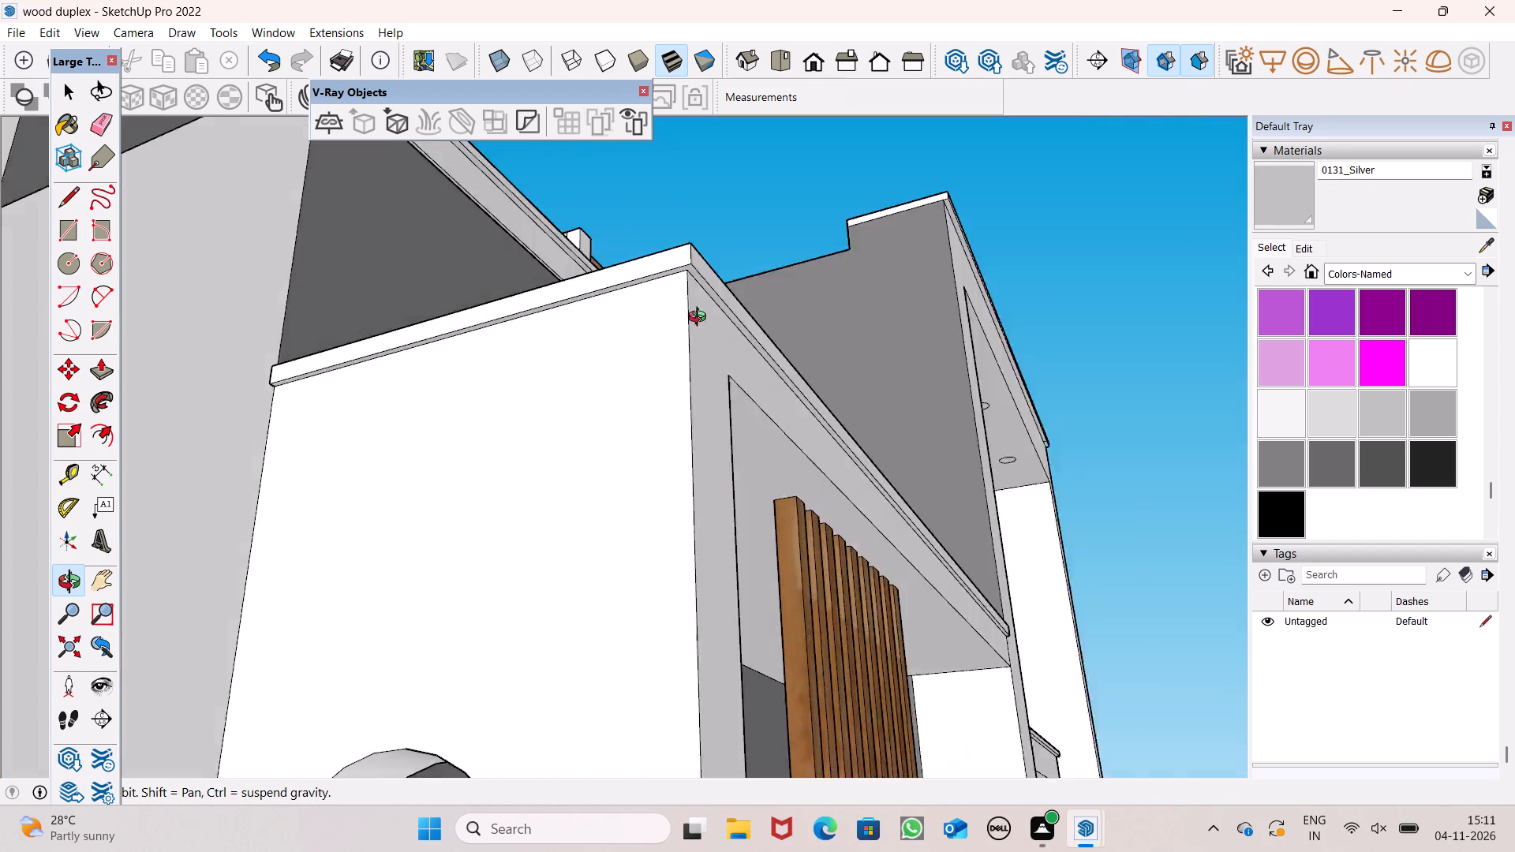
left_click_drag(701, 319, 423, 386)
scroll(469, 356, "down", 3)
left_click_drag(963, 482, 853, 396)
left_click_drag(853, 405, 637, 383)
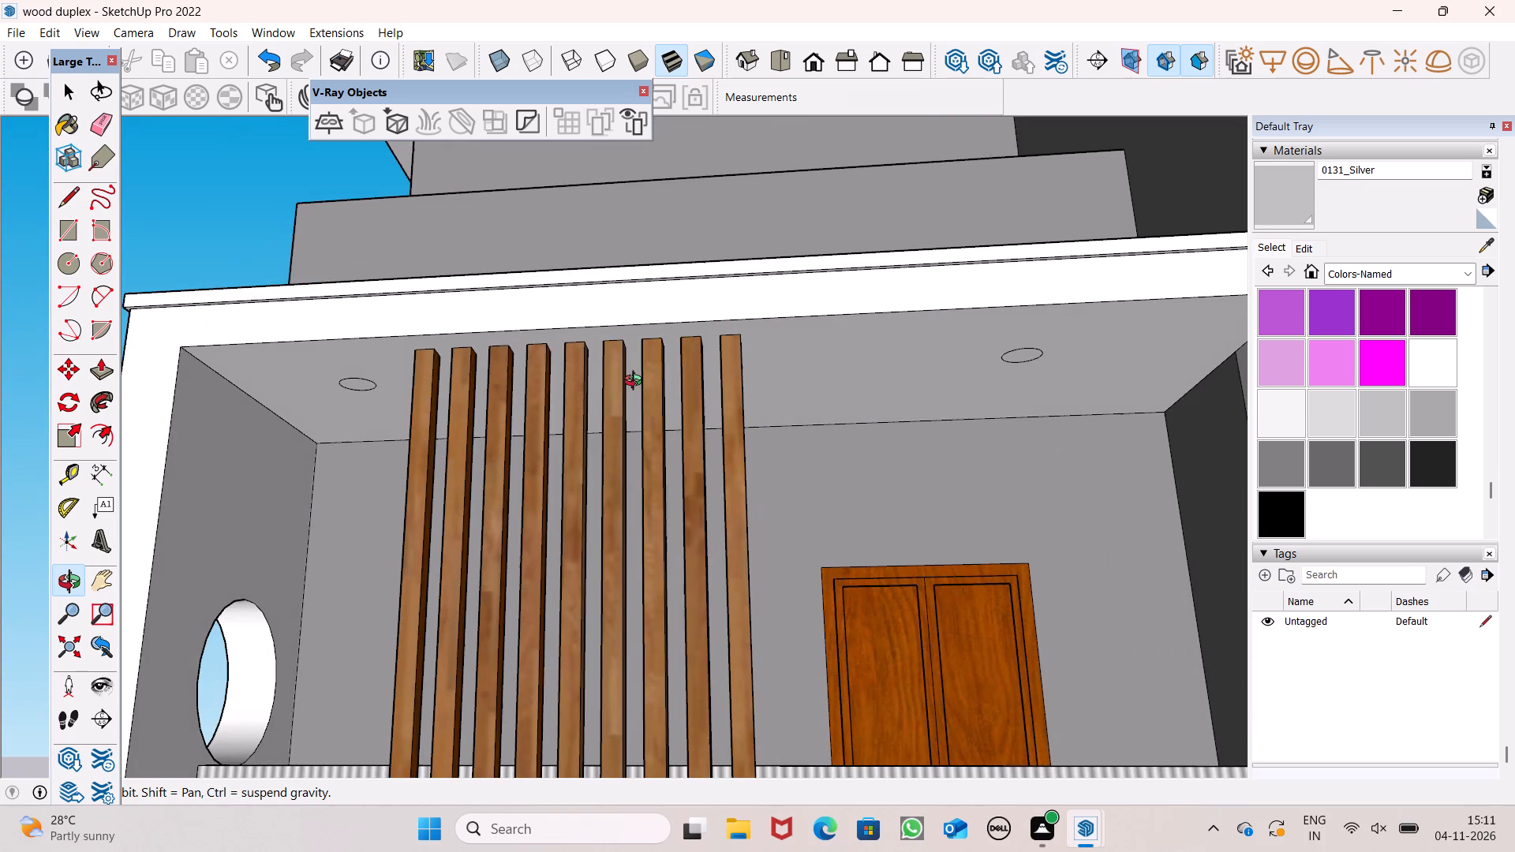
scroll(660, 376, "down", 5)
left_click_drag(697, 420, 811, 716)
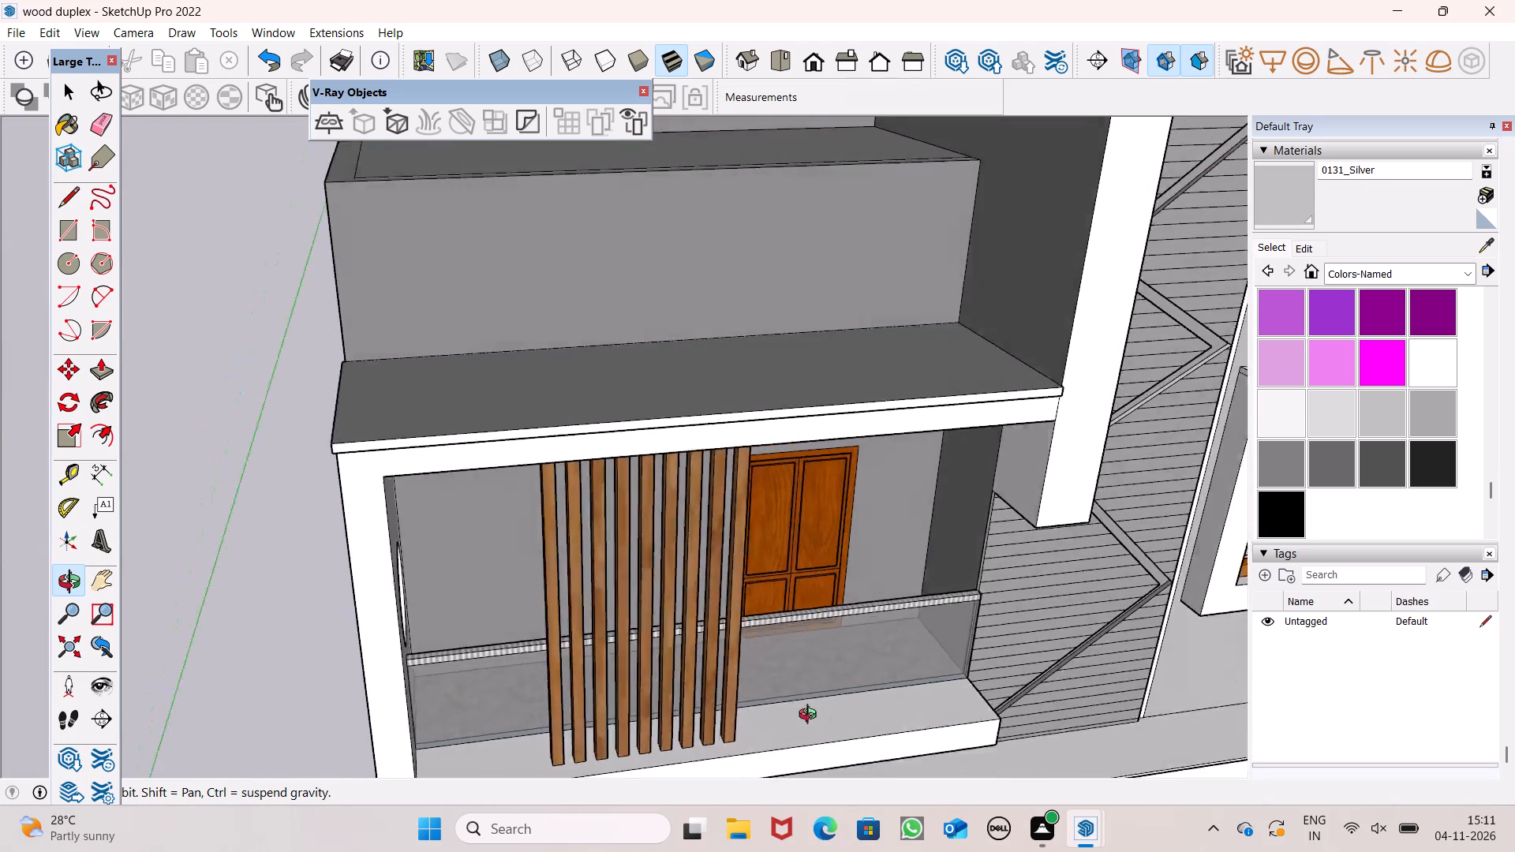
left_click_drag(811, 716, 774, 726)
left_click_drag(767, 705, 733, 530)
left_click_drag(898, 471, 708, 435)
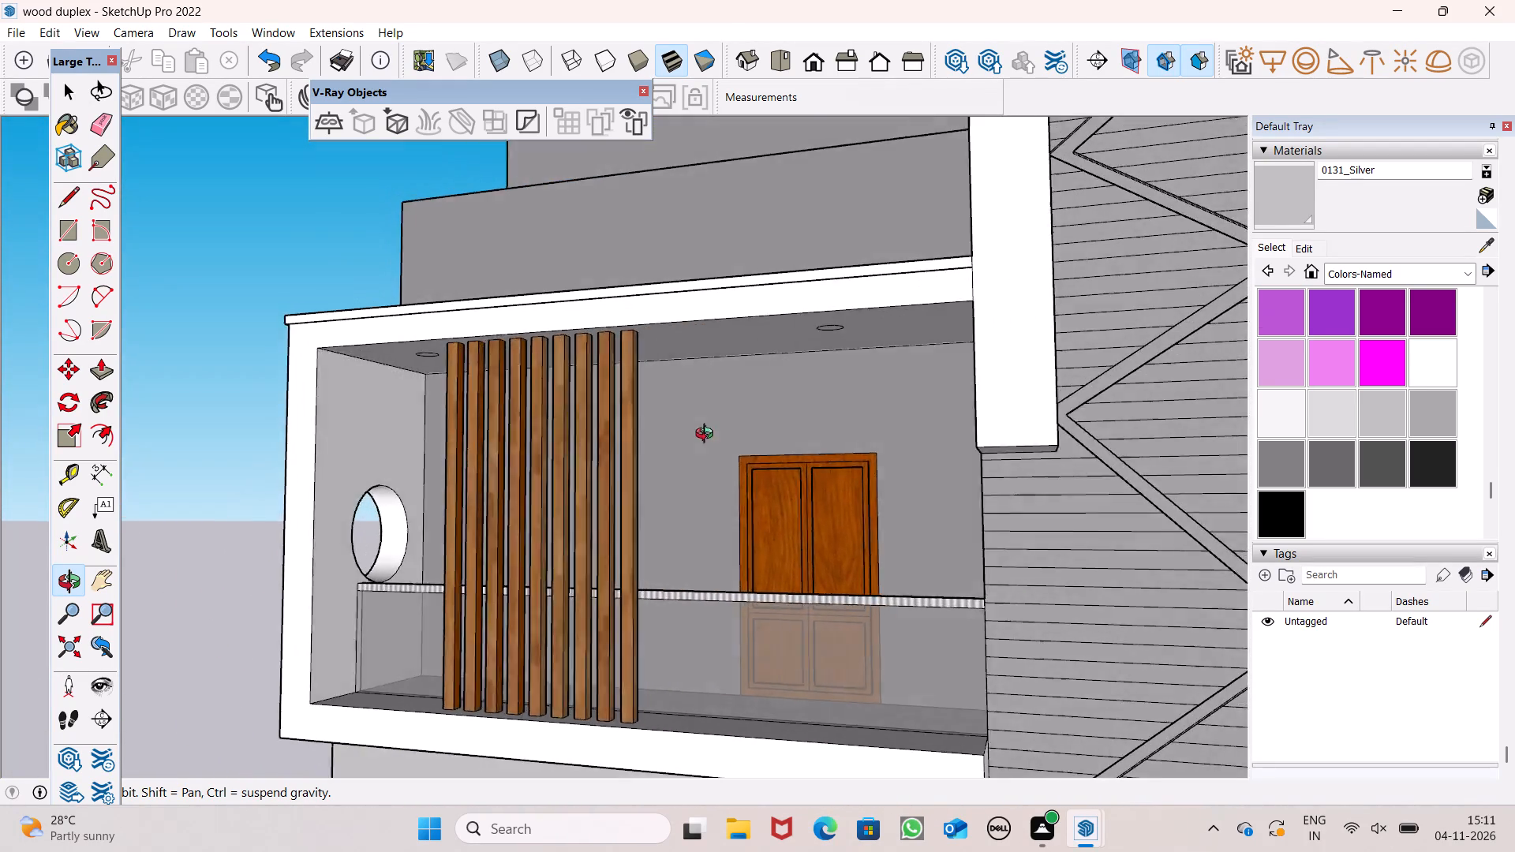
left_click_drag(708, 435, 646, 460)
scroll(730, 427, "down", 6)
left_click_drag(702, 469, 939, 499)
left_click_drag(791, 527, 1231, 639, "shift")
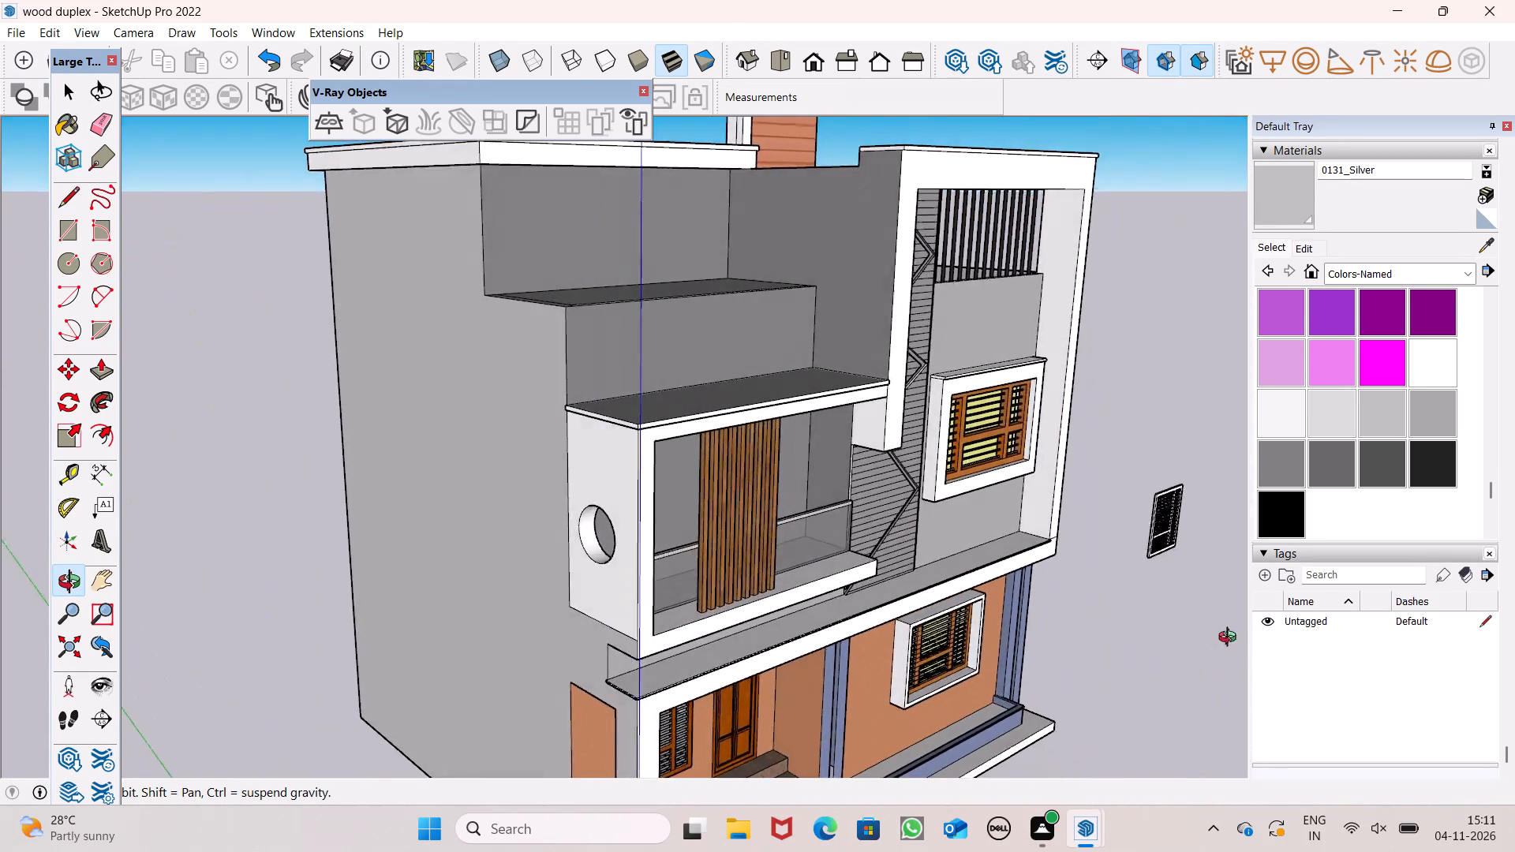
left_click_drag(1231, 639, 850, 461, "shift")
left_click_drag(796, 536, 979, 607)
Erase the stray edge on the plinth floor beside the end of the entrance steps.
scroll(765, 664, "up", 2)
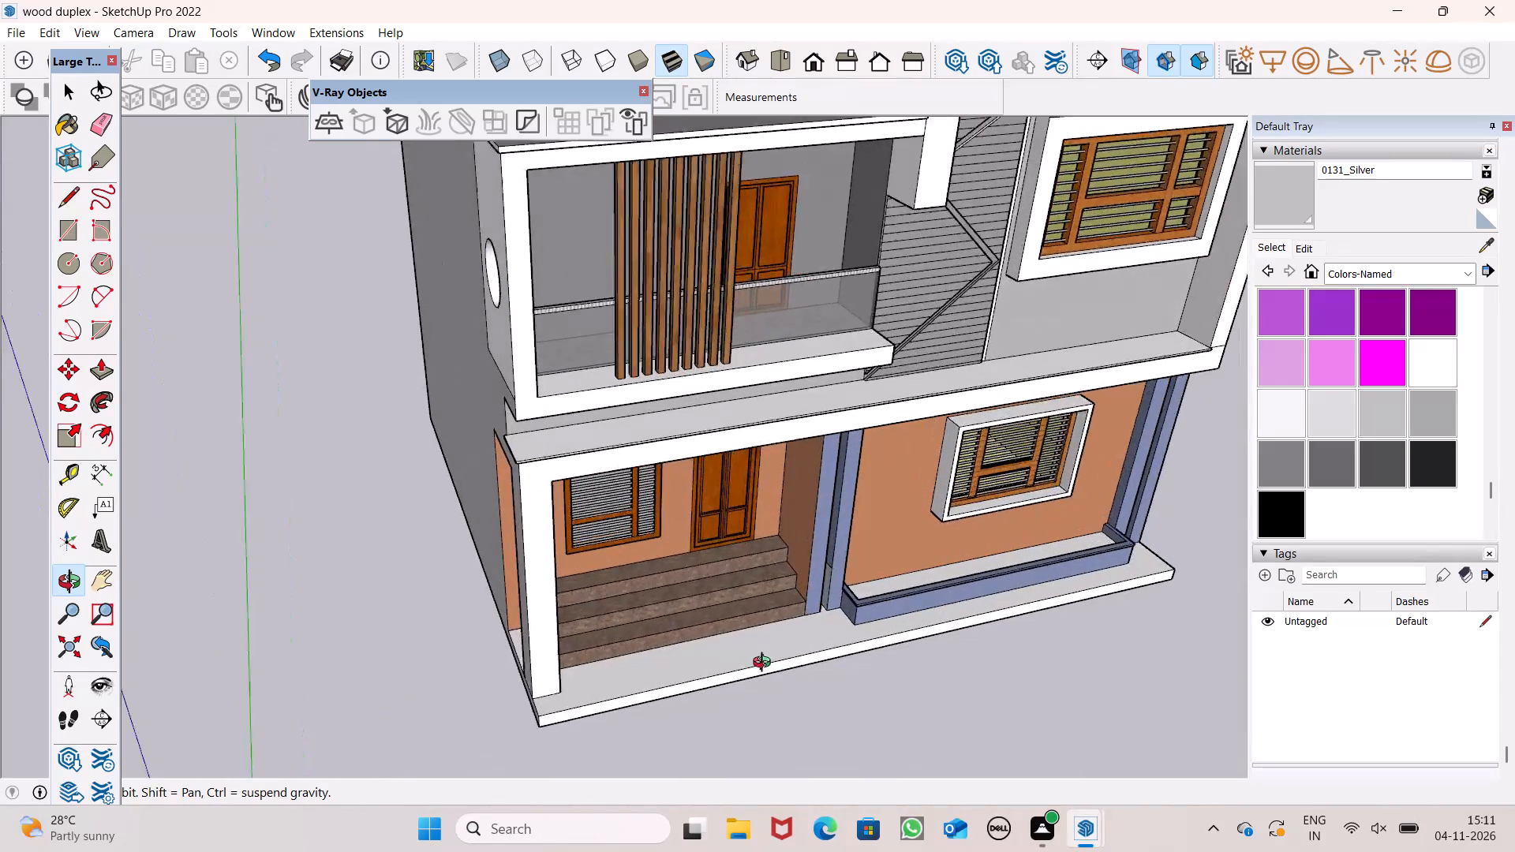
scroll(765, 664, "up", 2)
left_click_drag(763, 665, 721, 641, "shift")
left_click_drag(779, 638, 1031, 646)
scroll(522, 698, "up", 6)
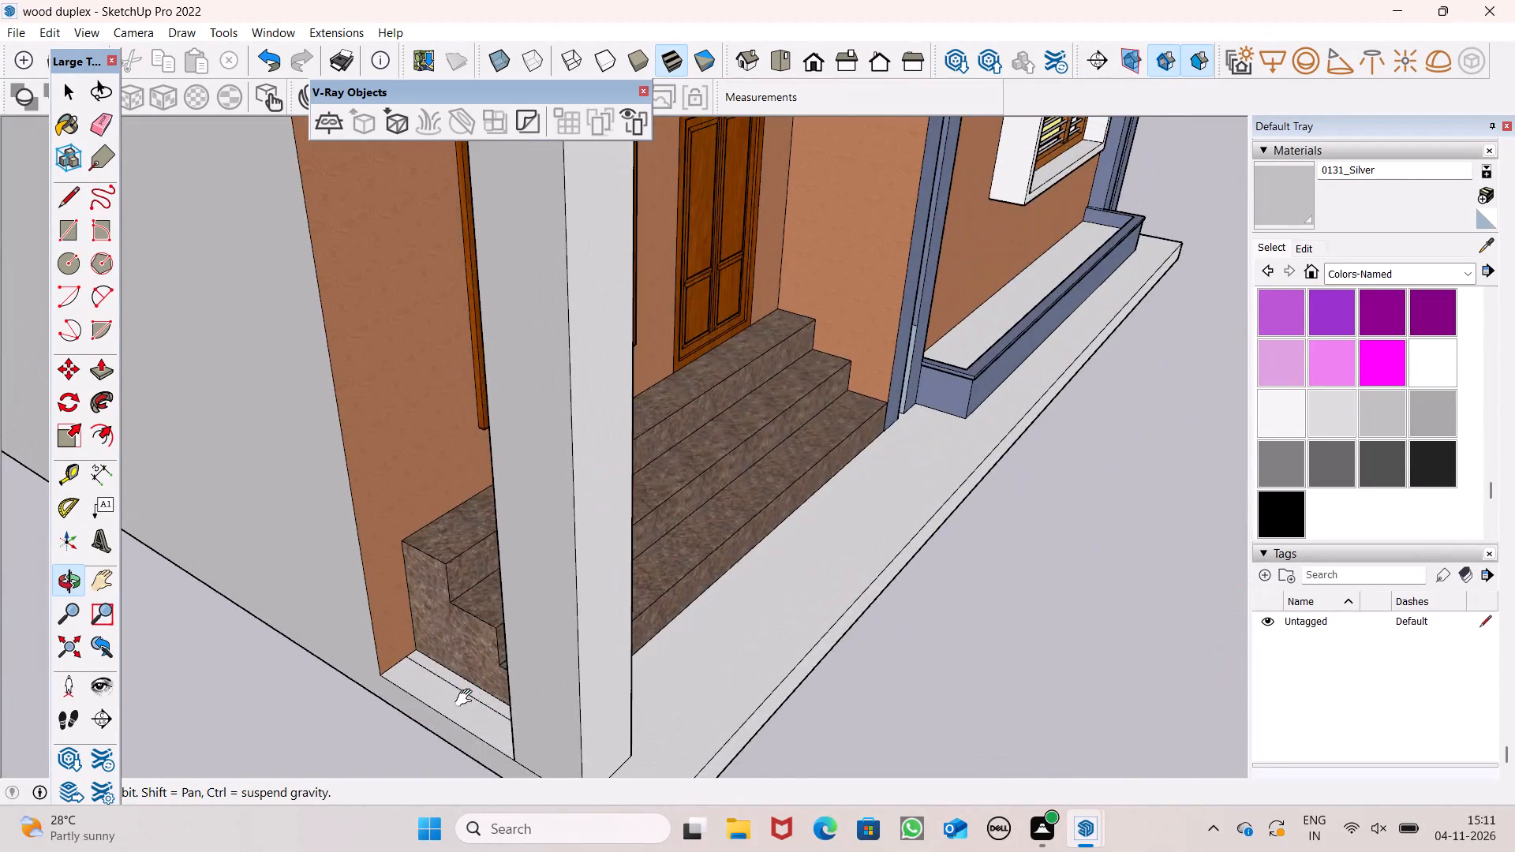
left_click_drag(507, 698, 766, 731, "shift")
key("e")
scroll(664, 695, "up", 4)
left_click(660, 726)
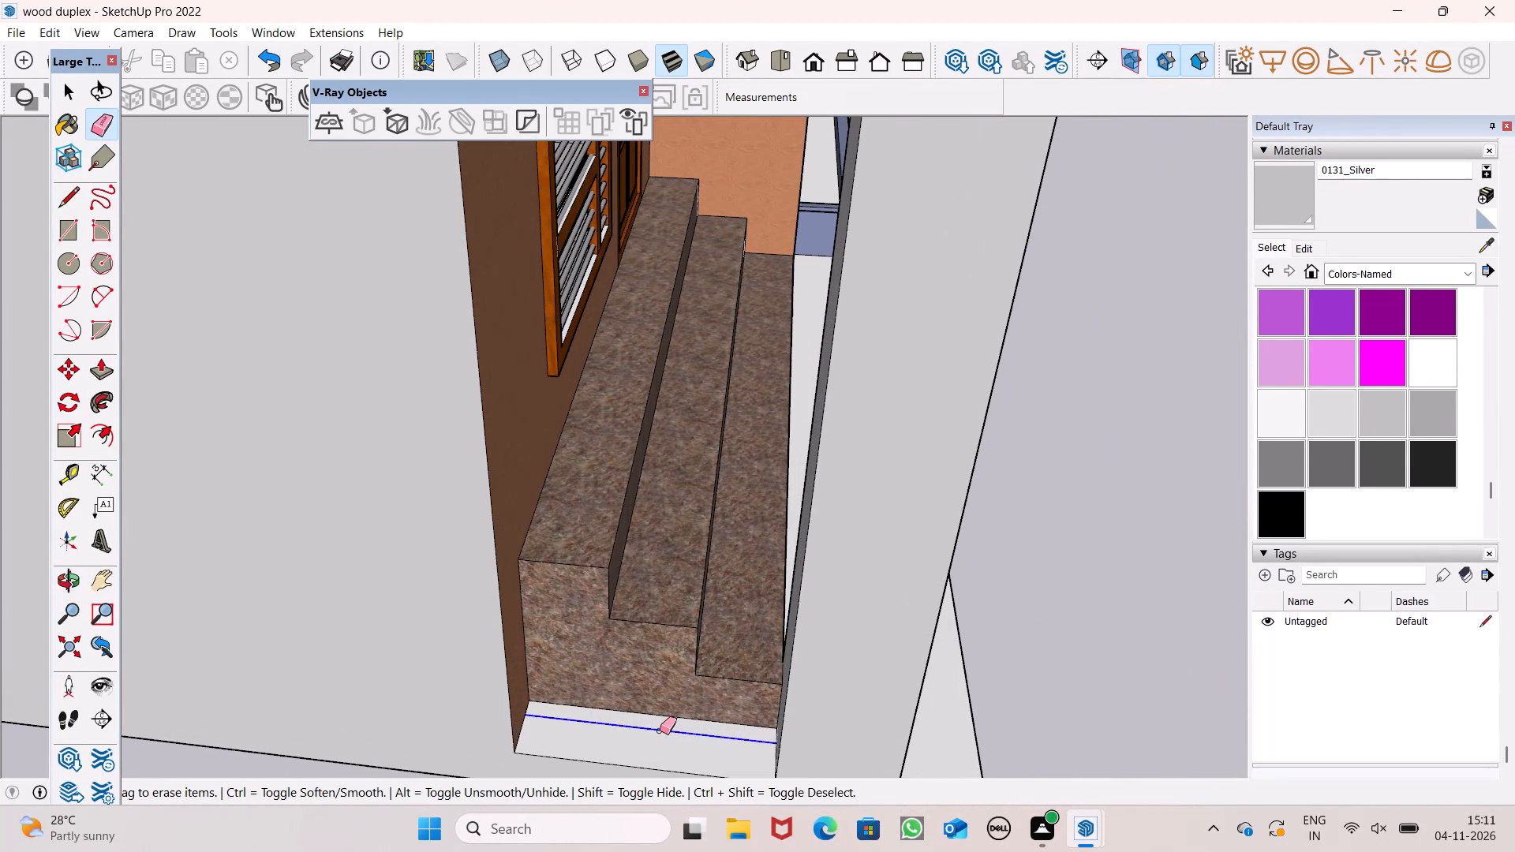
key("space")
Examine the entrance steps, front plinth and planter along the ground-floor facade.
key("o")
left_click_drag(832, 708, 511, 639)
scroll(485, 594, "down", 1)
scroll(485, 594, "up", 1)
scroll(485, 594, "down", 2)
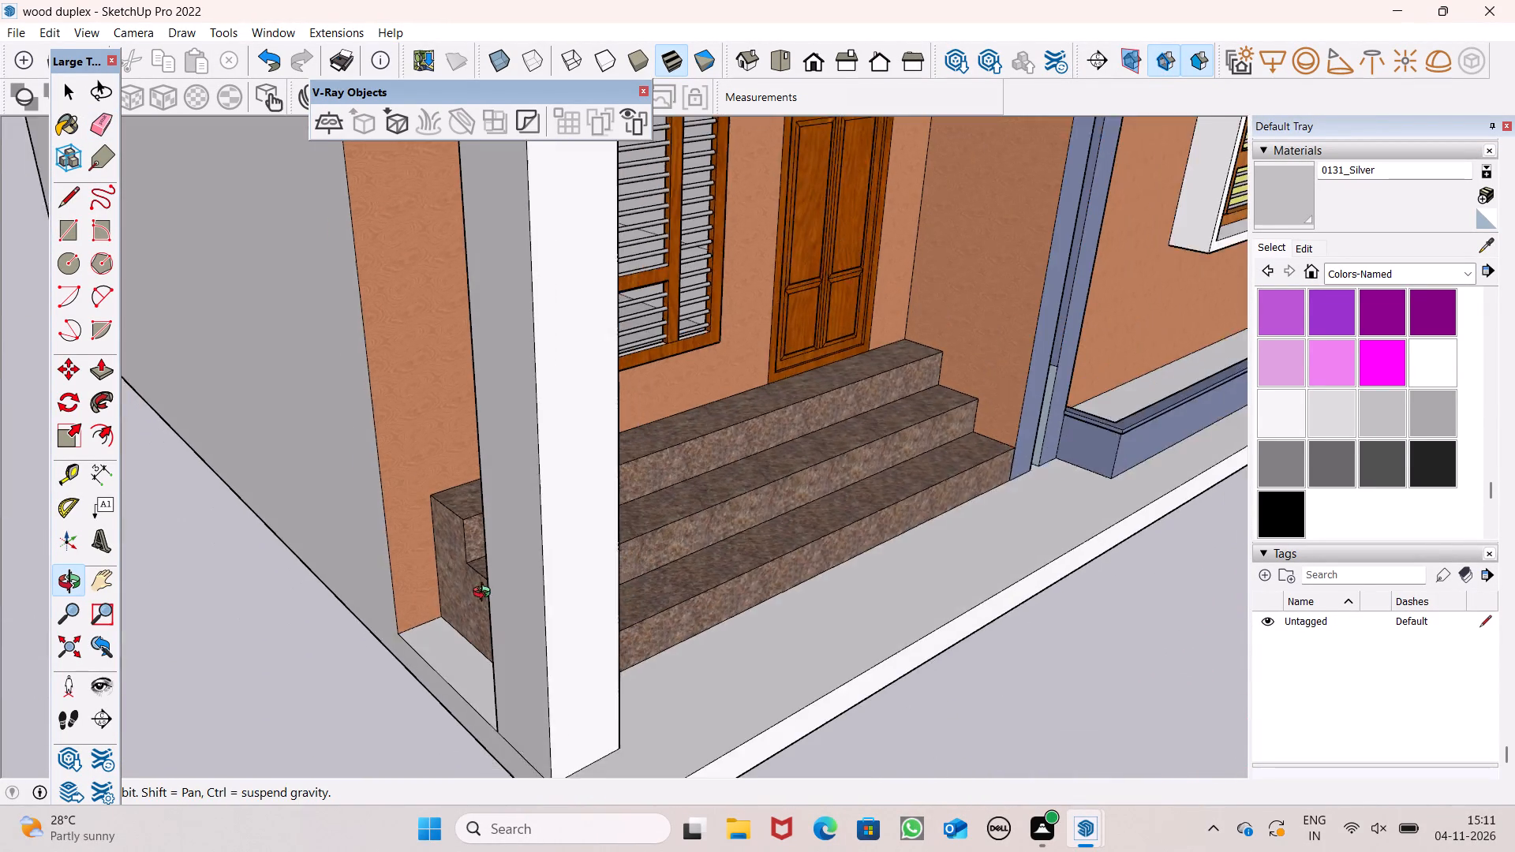
scroll(485, 594, "down", 4)
left_click_drag(839, 637, 532, 560)
scroll(406, 547, "down", 5)
left_click(406, 573)
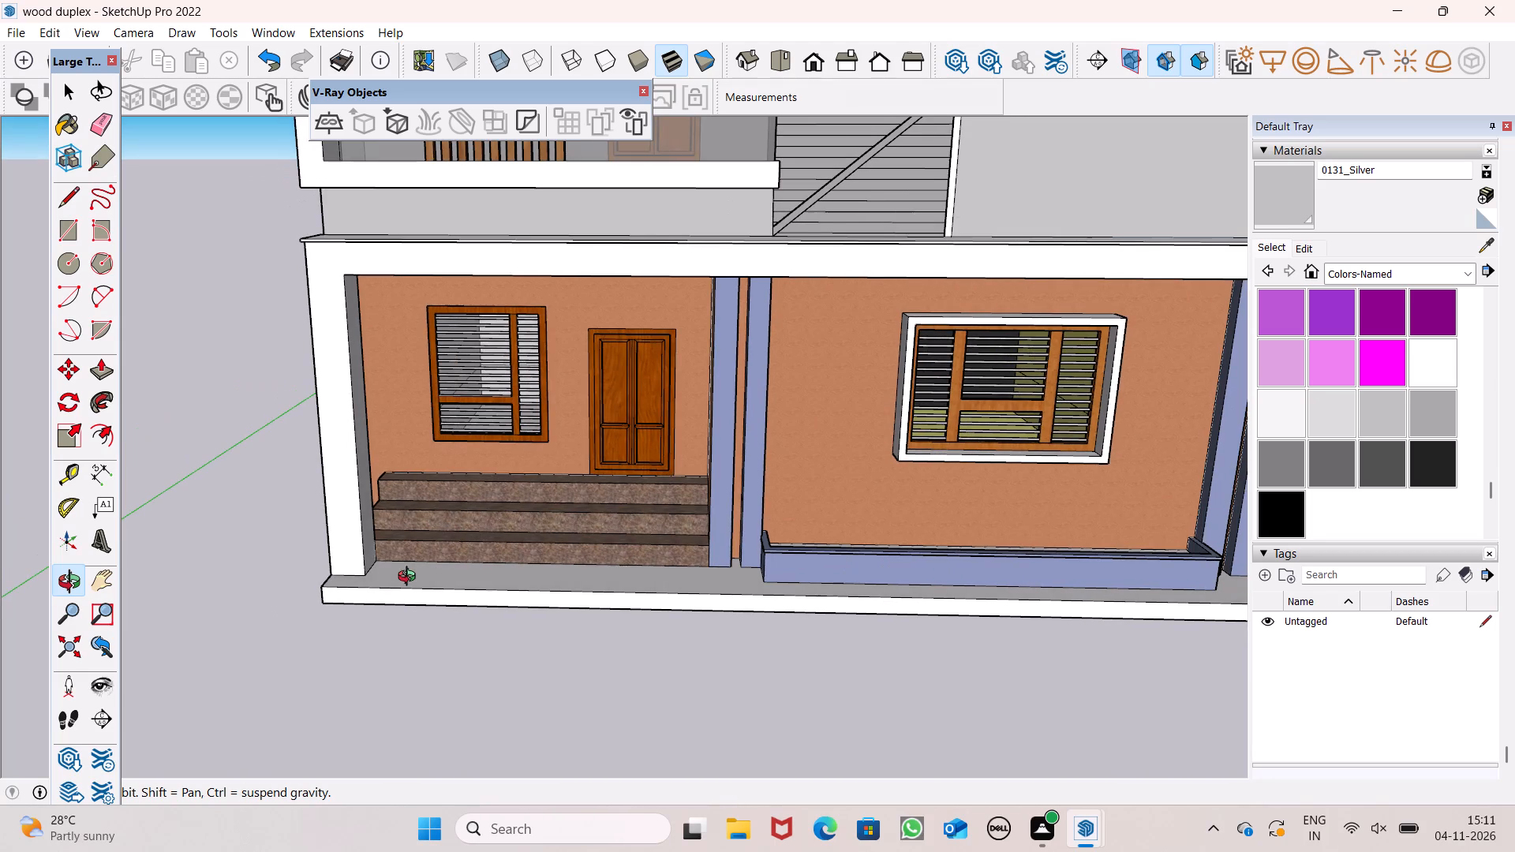
left_click_drag(411, 580, 440, 608)
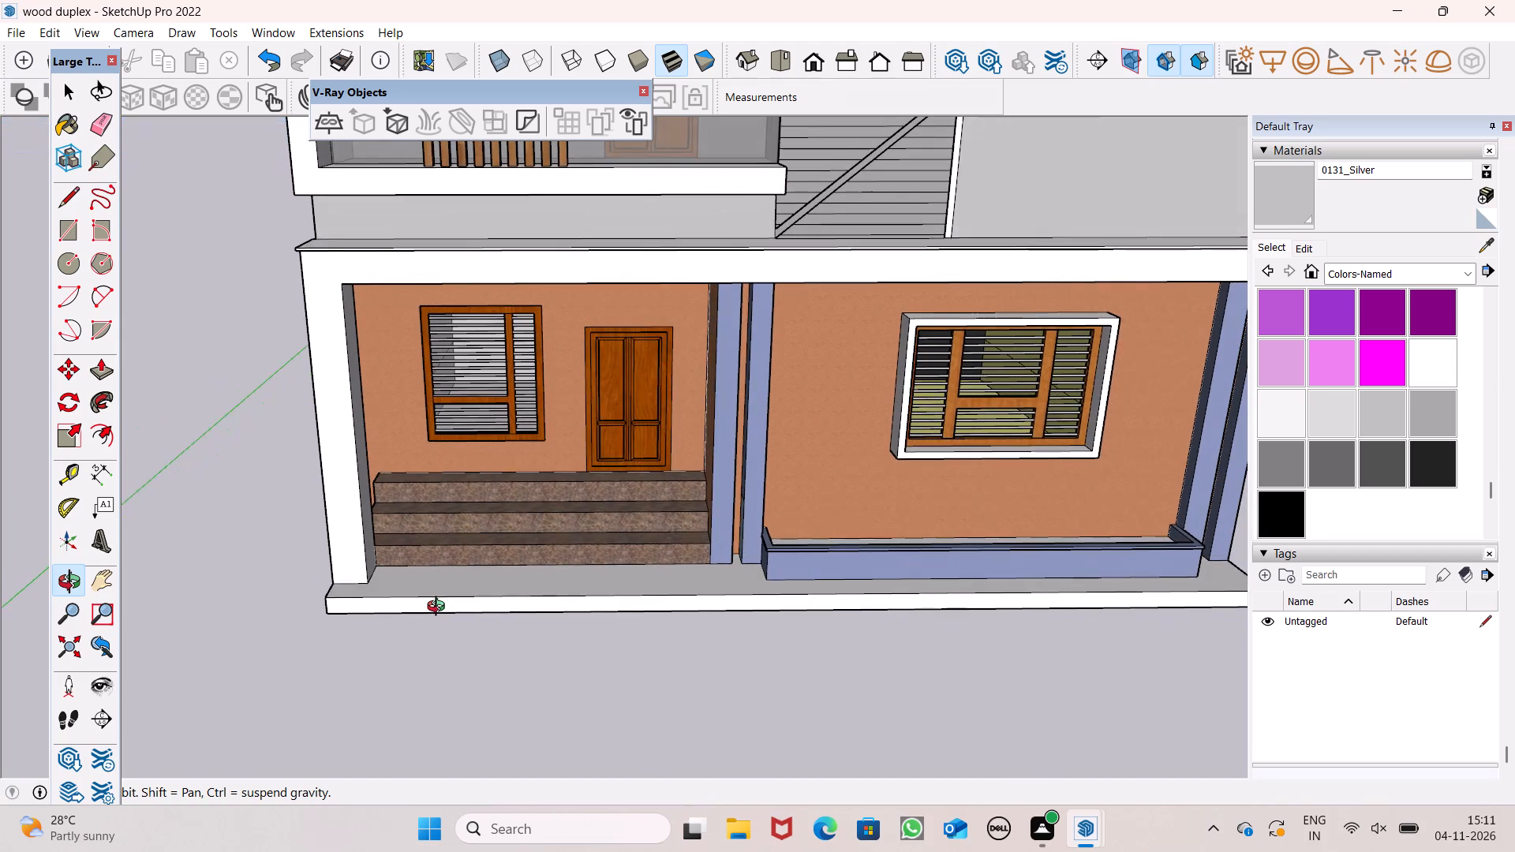
scroll(430, 570, "down", 5)
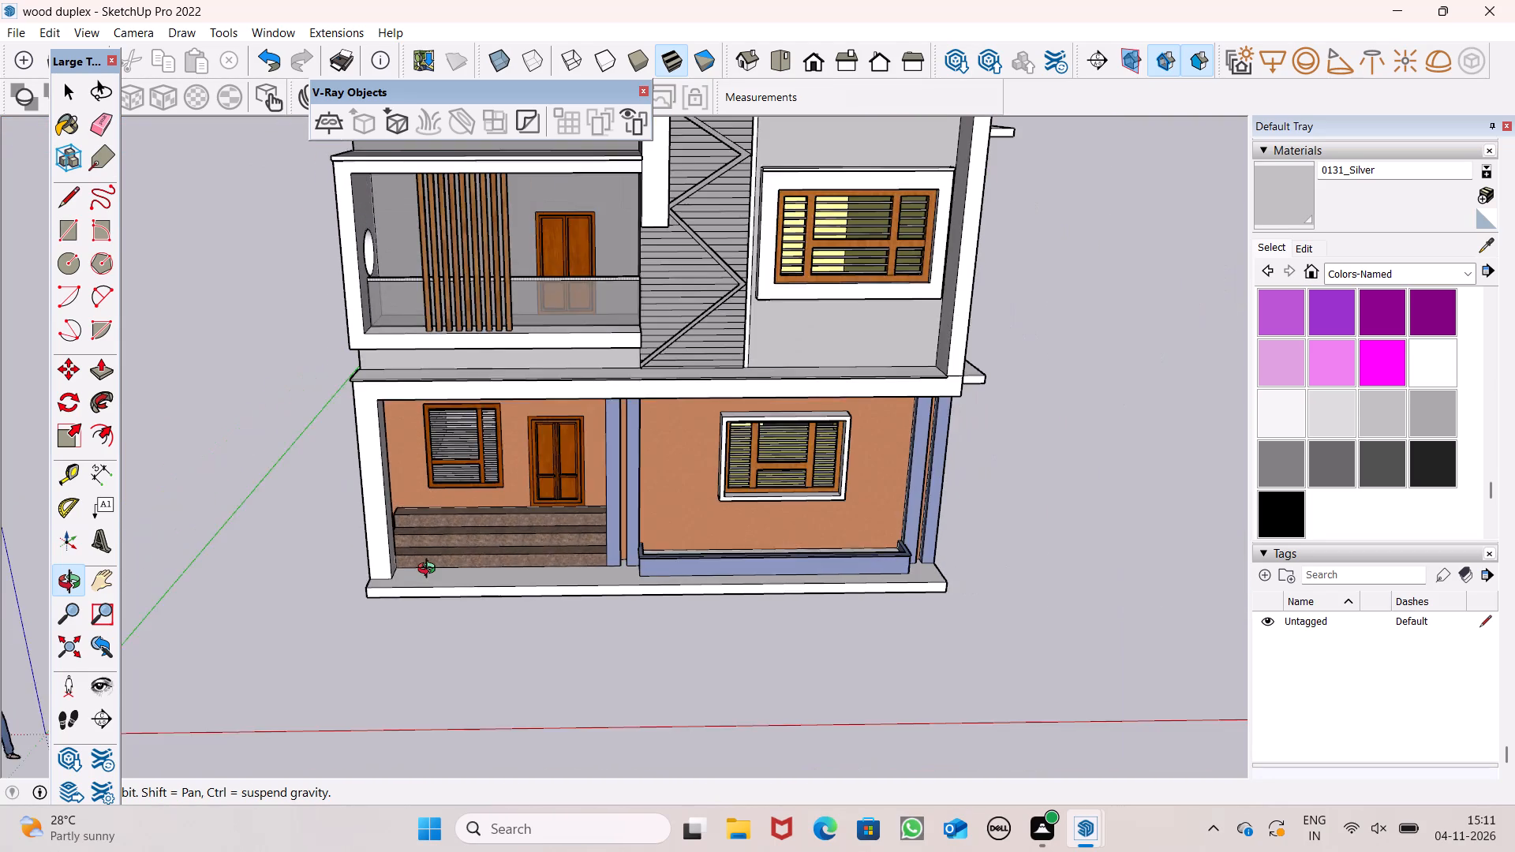
left_click_drag(439, 583, 476, 628)
left_click_drag(515, 598, 500, 606, "shift")
scroll(500, 605, "up", 4)
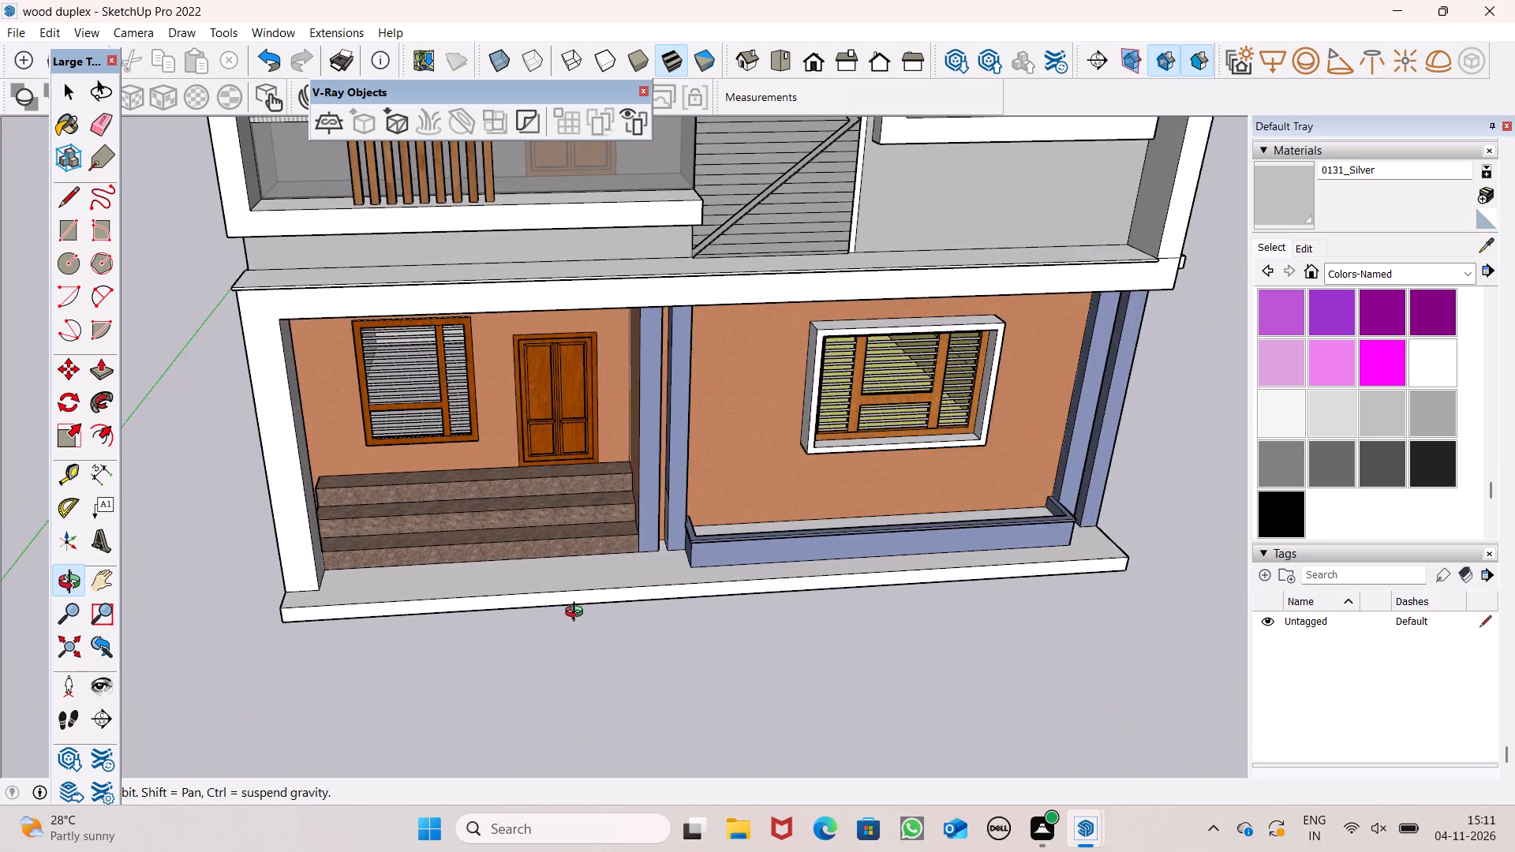
Push/Pull the inner bed surface of the planter below the ground-floor window slightly upward.
left_click_drag(578, 614, 643, 626, "shift")
scroll(676, 525, "up", 7)
left_click_drag(658, 520, 742, 664, "shift")
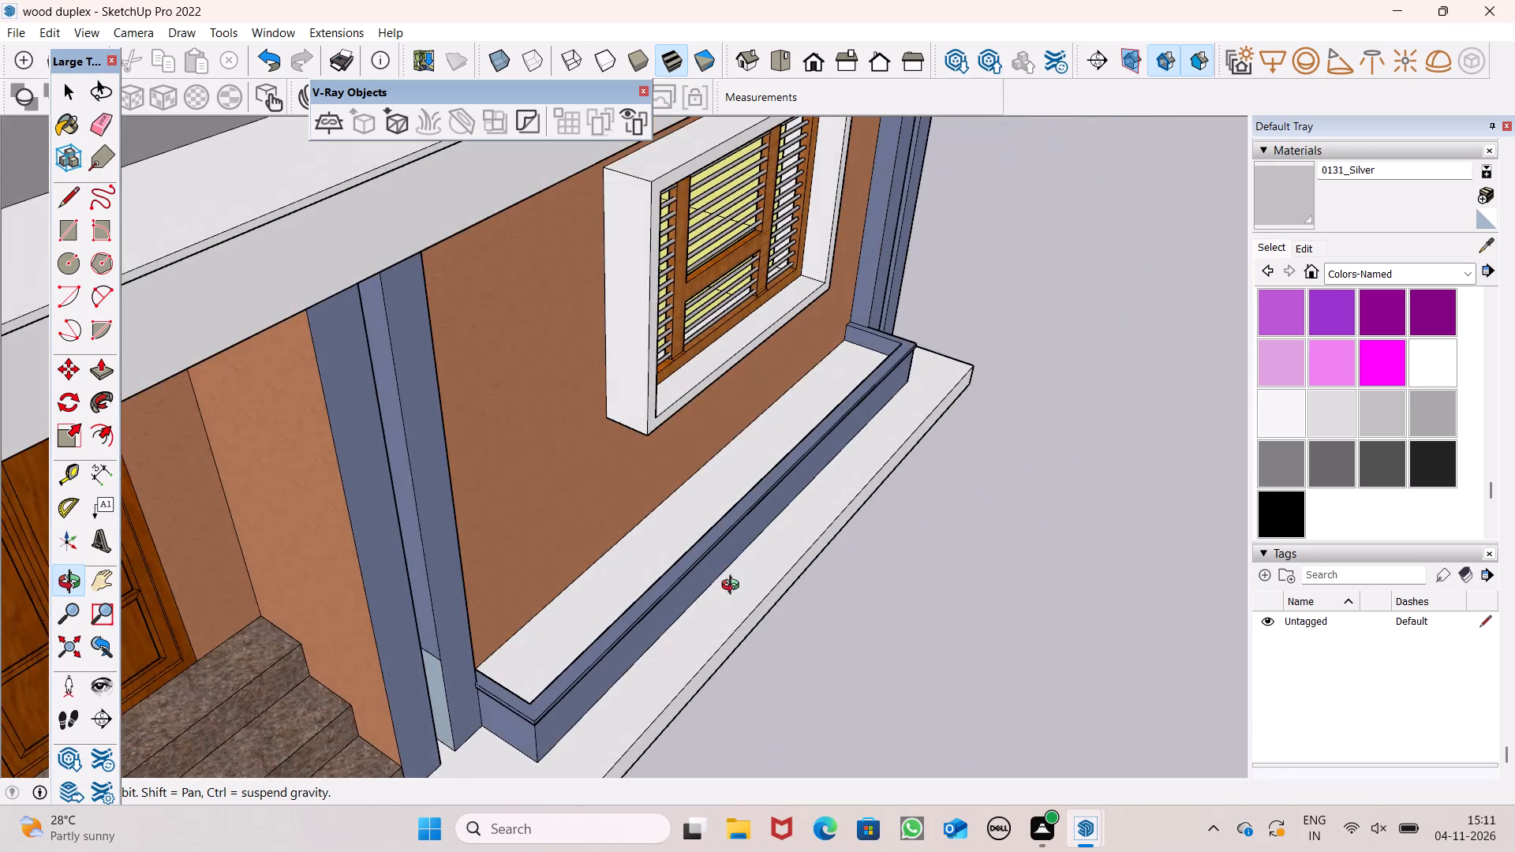
scroll(670, 540, "up", 1)
left_click_drag(670, 544, 668, 609, "shift")
left_click_drag(667, 609, 672, 596)
key("p")
scroll(684, 584, "up", 1)
scroll(684, 584, "down", 1)
scroll(684, 584, "up", 3)
left_click(684, 584)
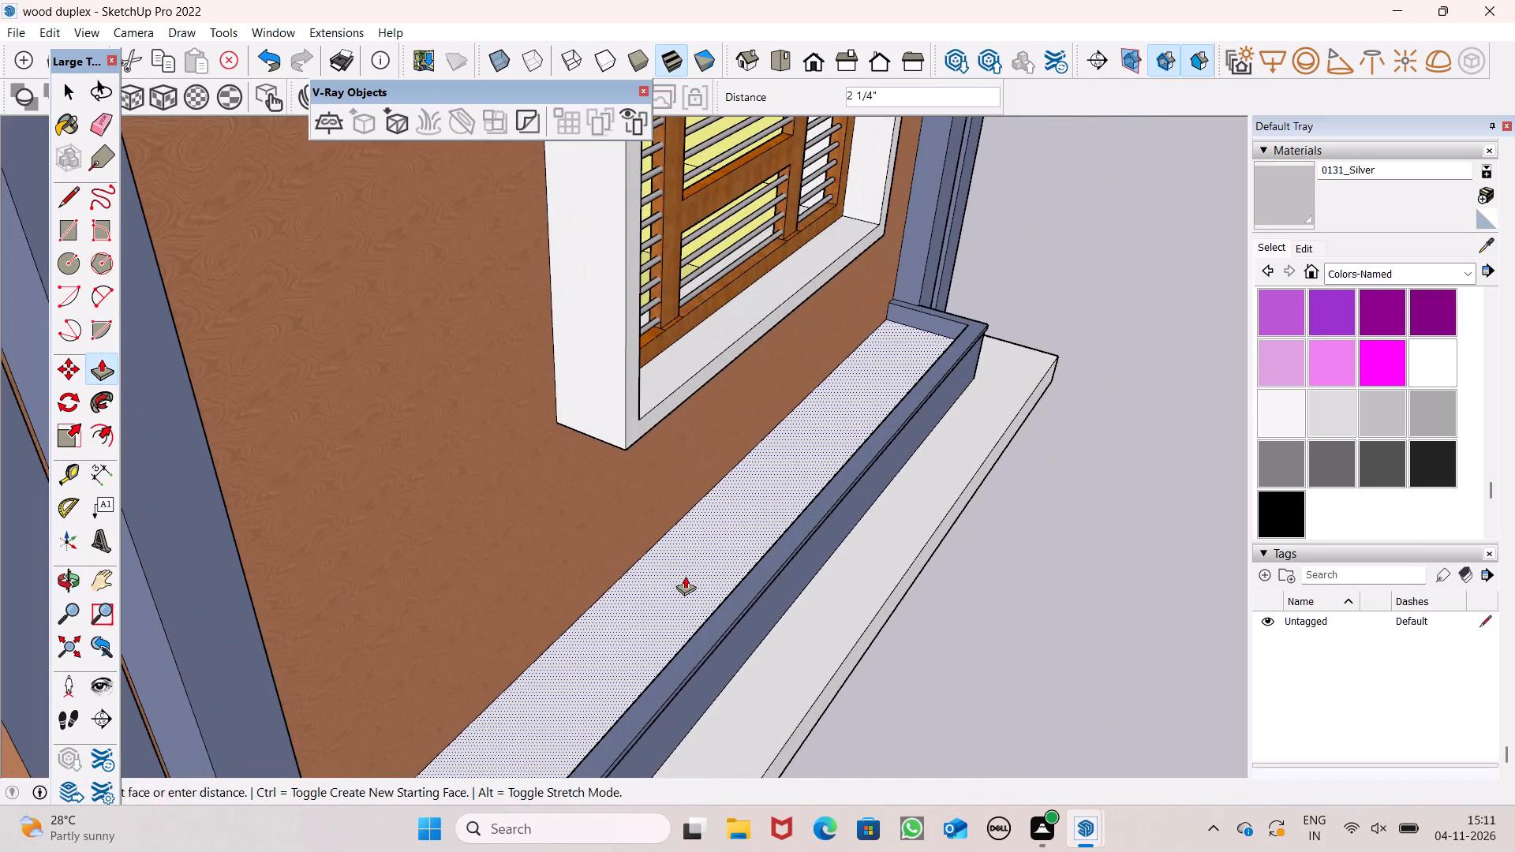
left_click(686, 568)
key("space")
Paint the planter bed below the ground-floor window with Grass Dark Green from the Landscaping, Fencing and Vegetation materials.
type("o")
left_click_drag(735, 589, 626, 505)
scroll(626, 505, "down", 6)
left_click_drag(697, 509, 677, 493)
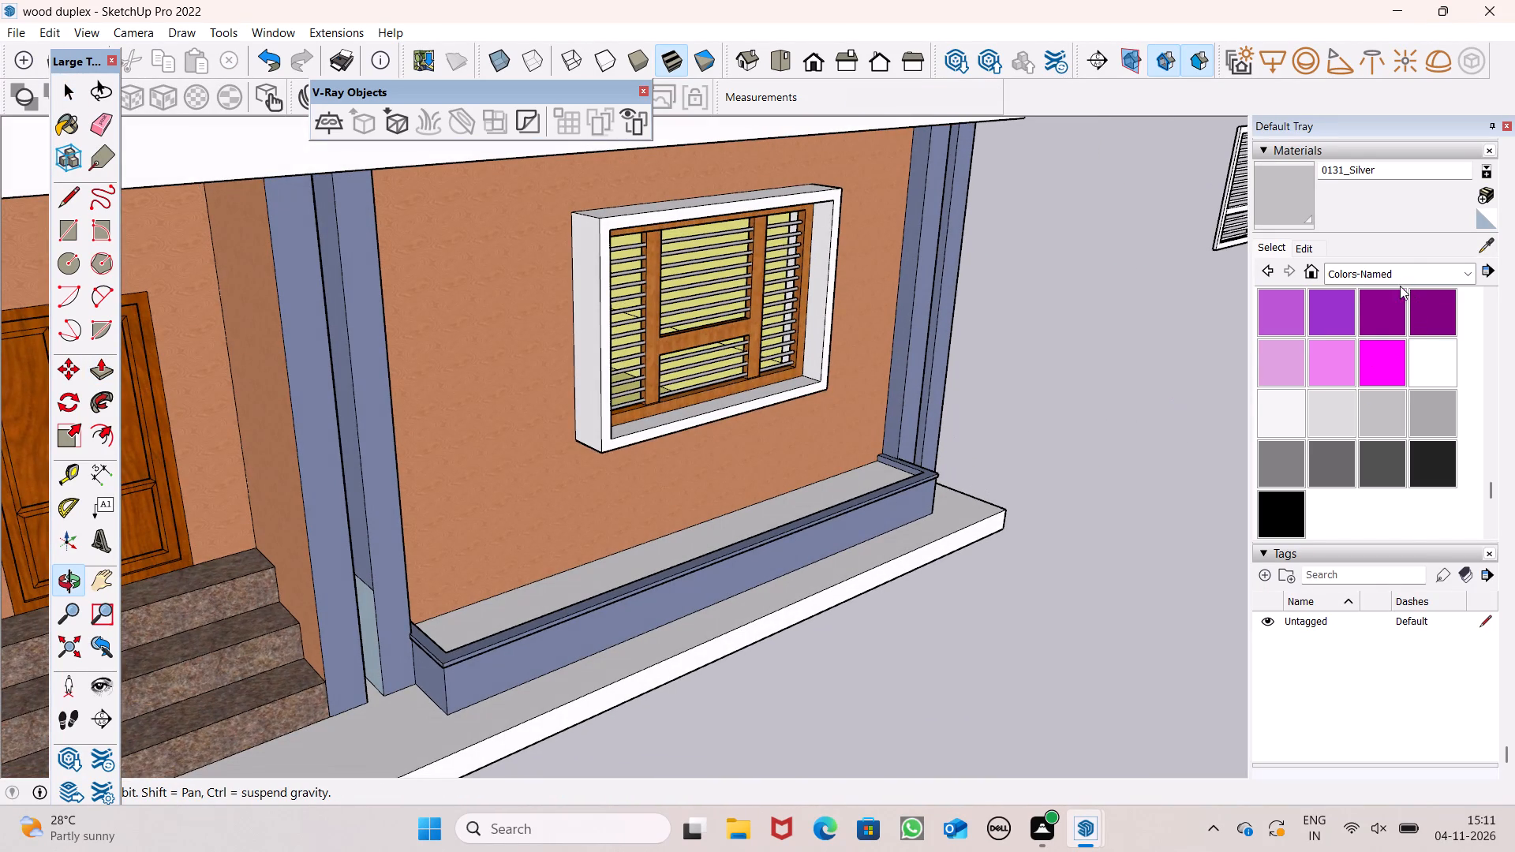
left_click(1392, 276)
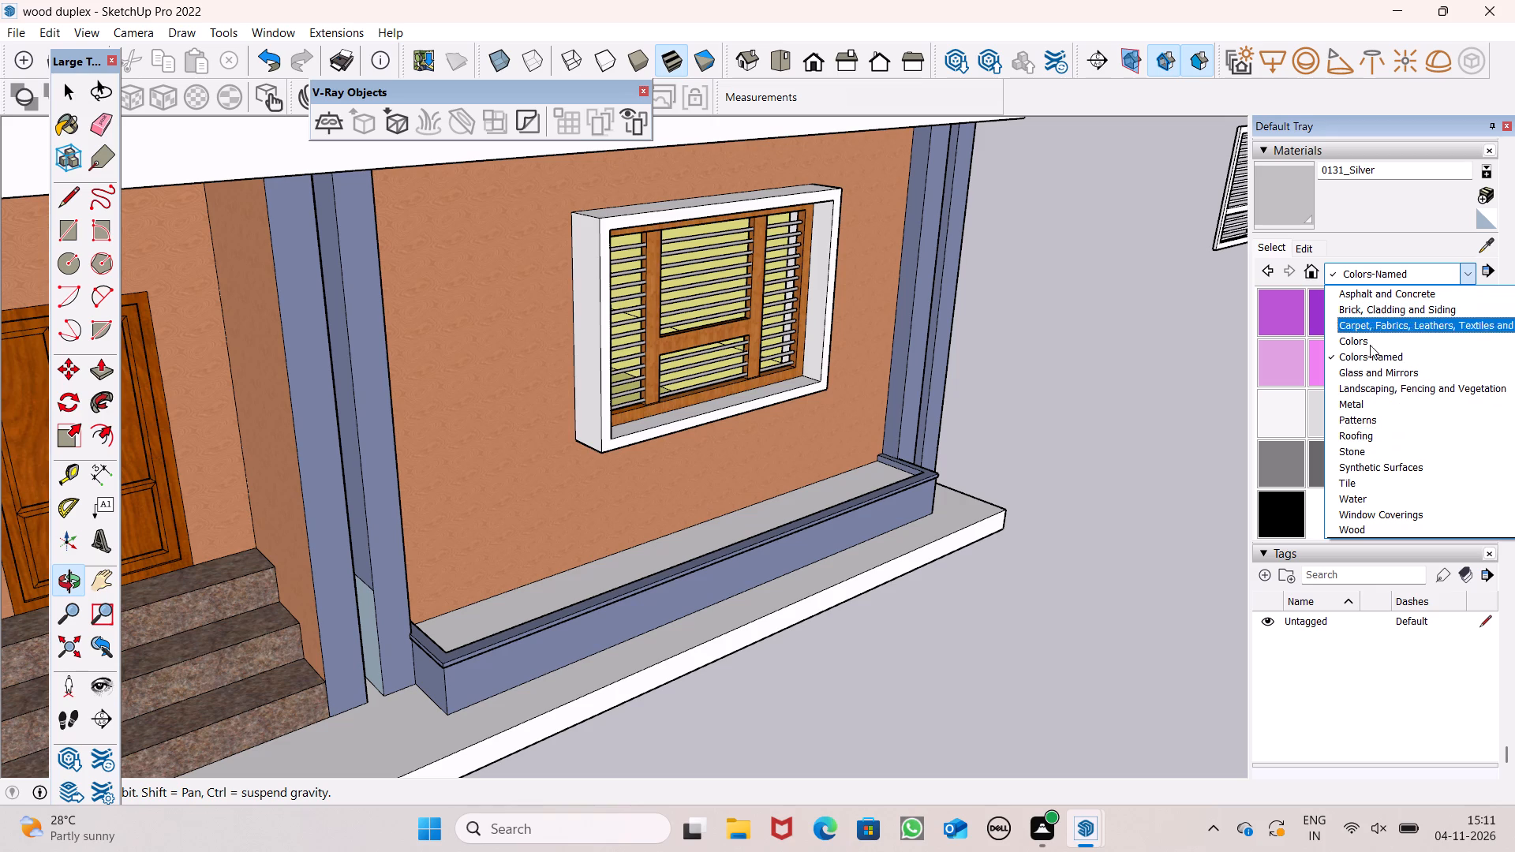
left_click(1377, 383)
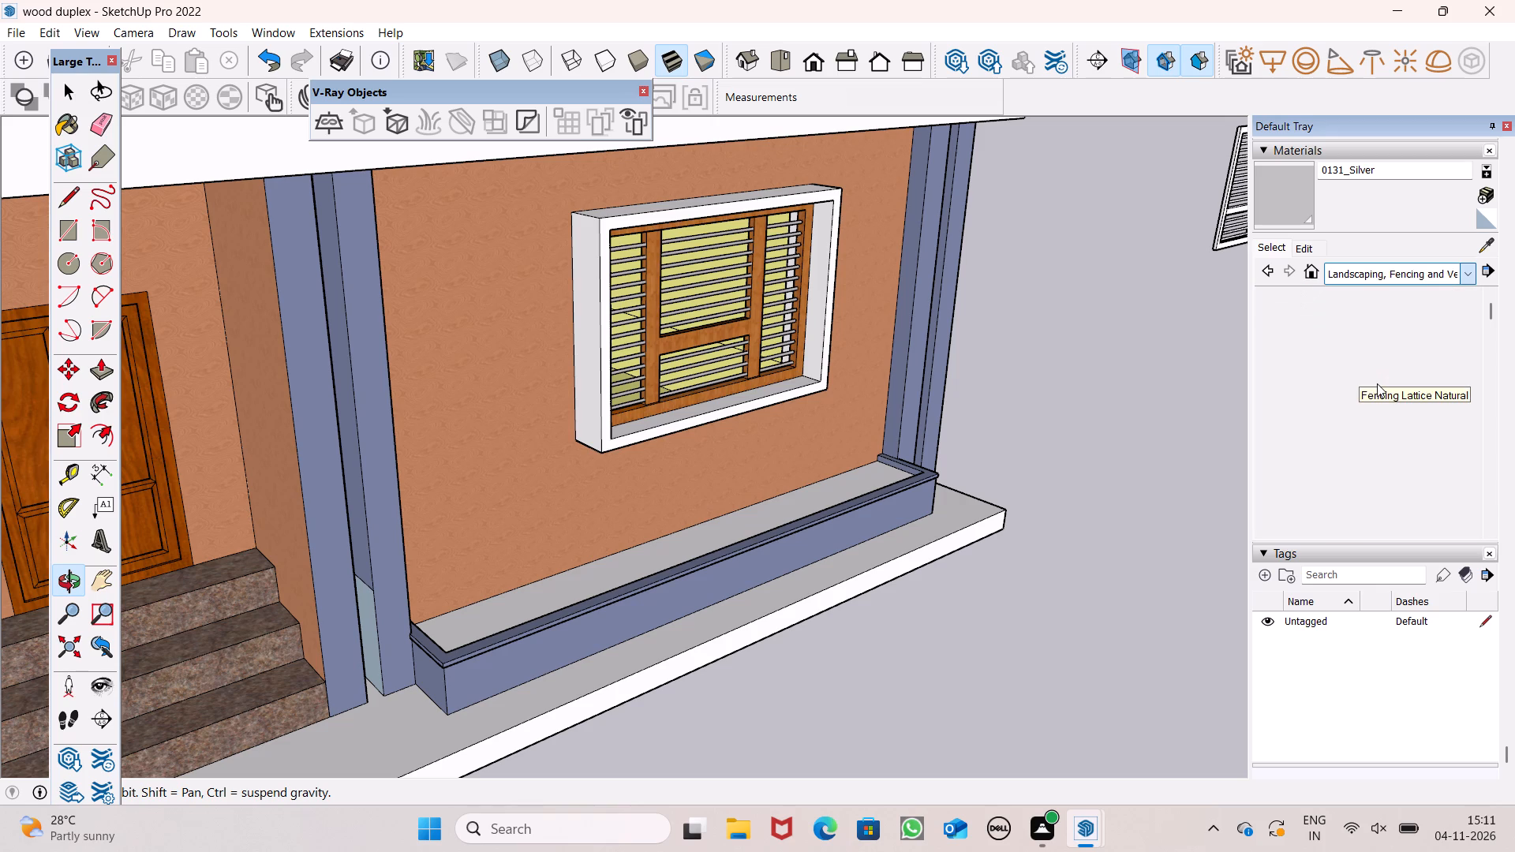
left_click(1426, 414)
scroll(803, 498, "down", 1)
scroll(803, 498, "up", 5)
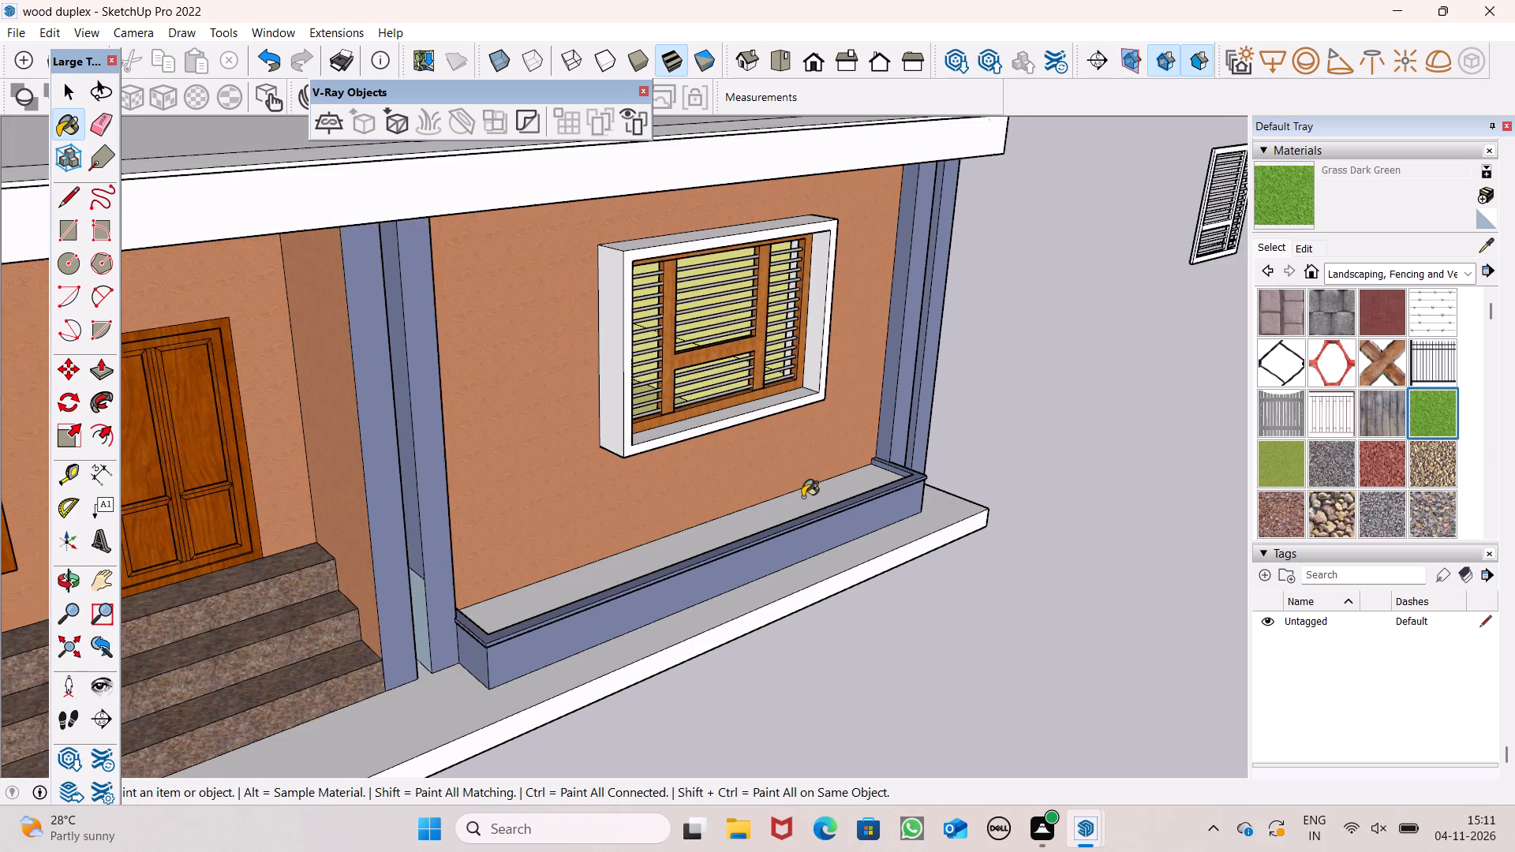
scroll(802, 497, "up", 3)
left_click(802, 497)
scroll(696, 442, "down", 5)
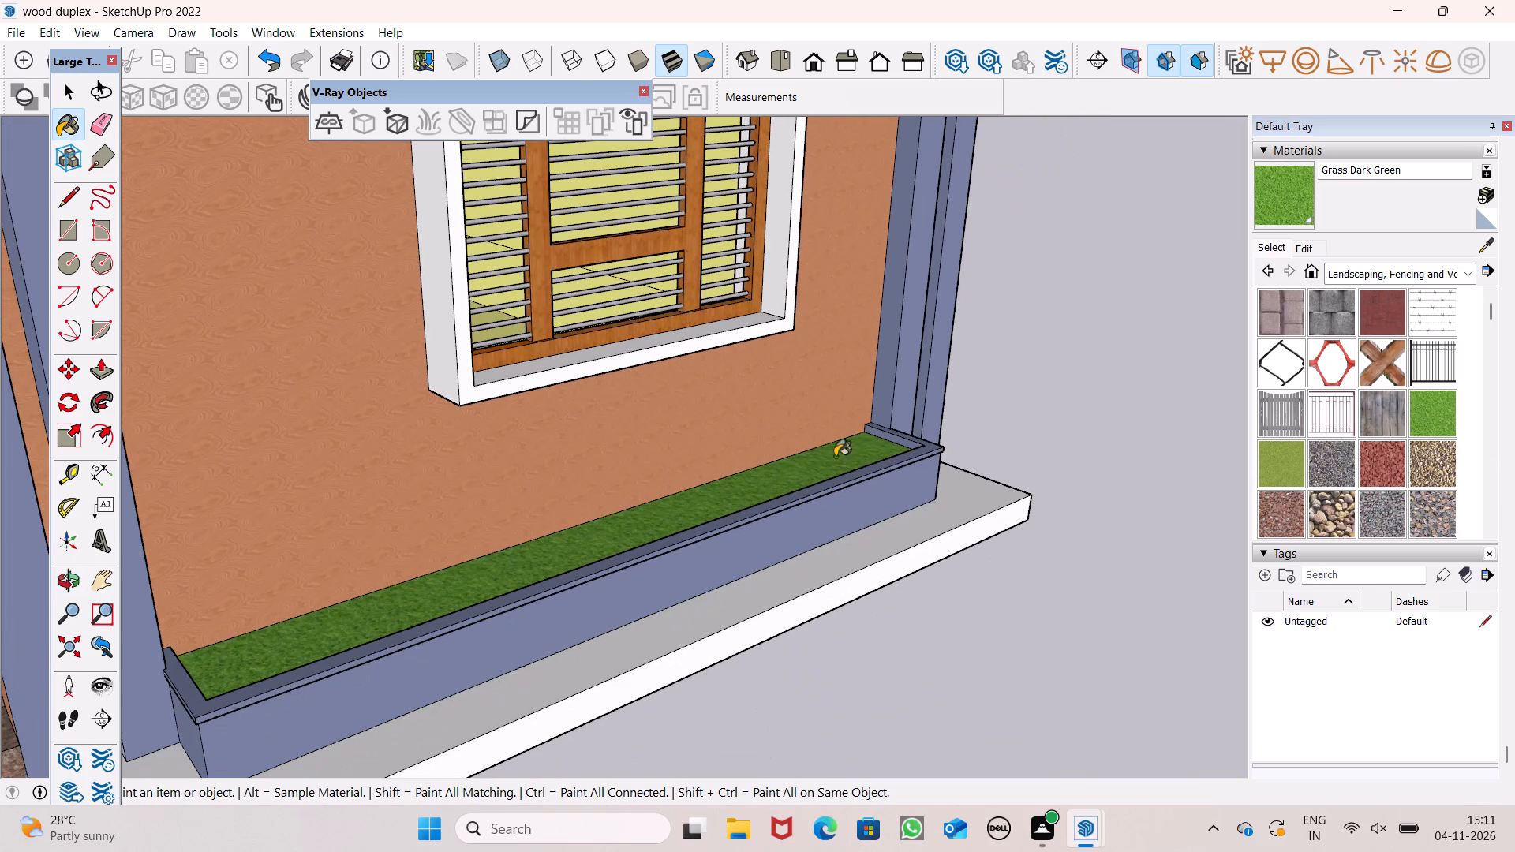
scroll(387, 603, "up", 4)
scroll(312, 658, "up", 5)
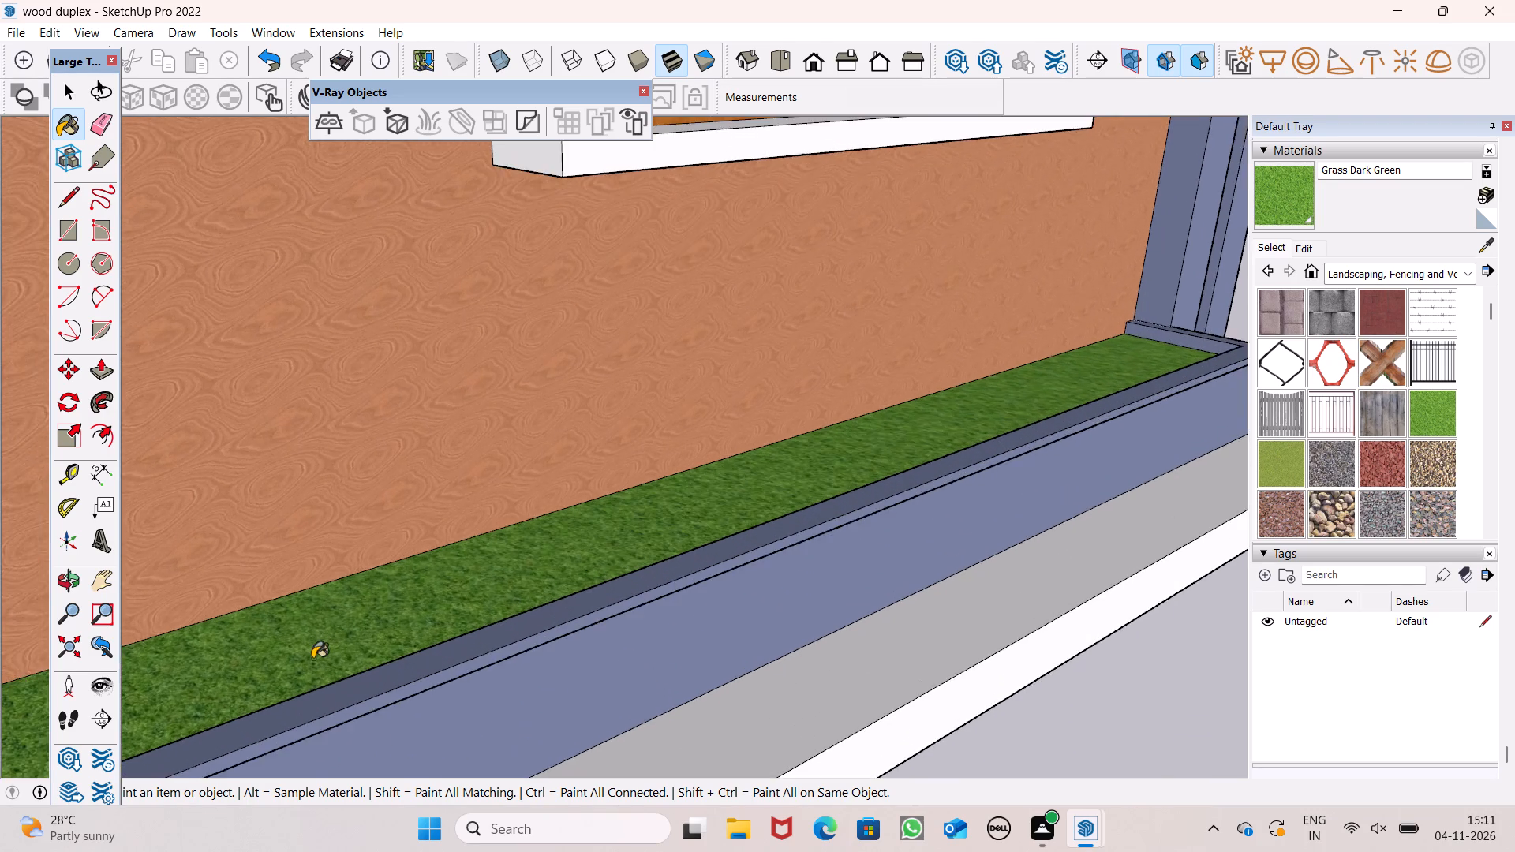
scroll(312, 659, "up", 14)
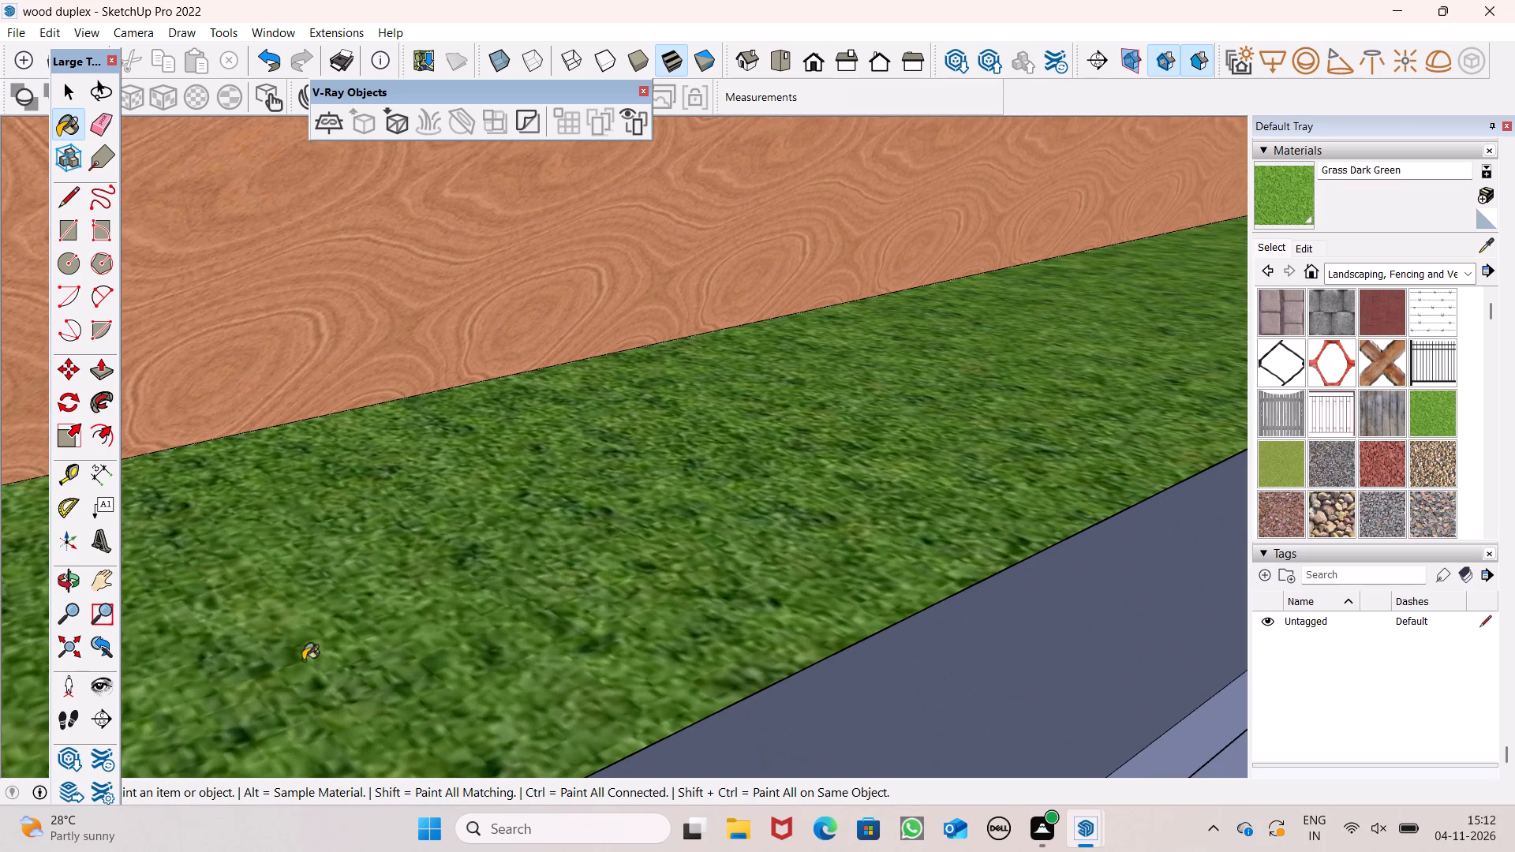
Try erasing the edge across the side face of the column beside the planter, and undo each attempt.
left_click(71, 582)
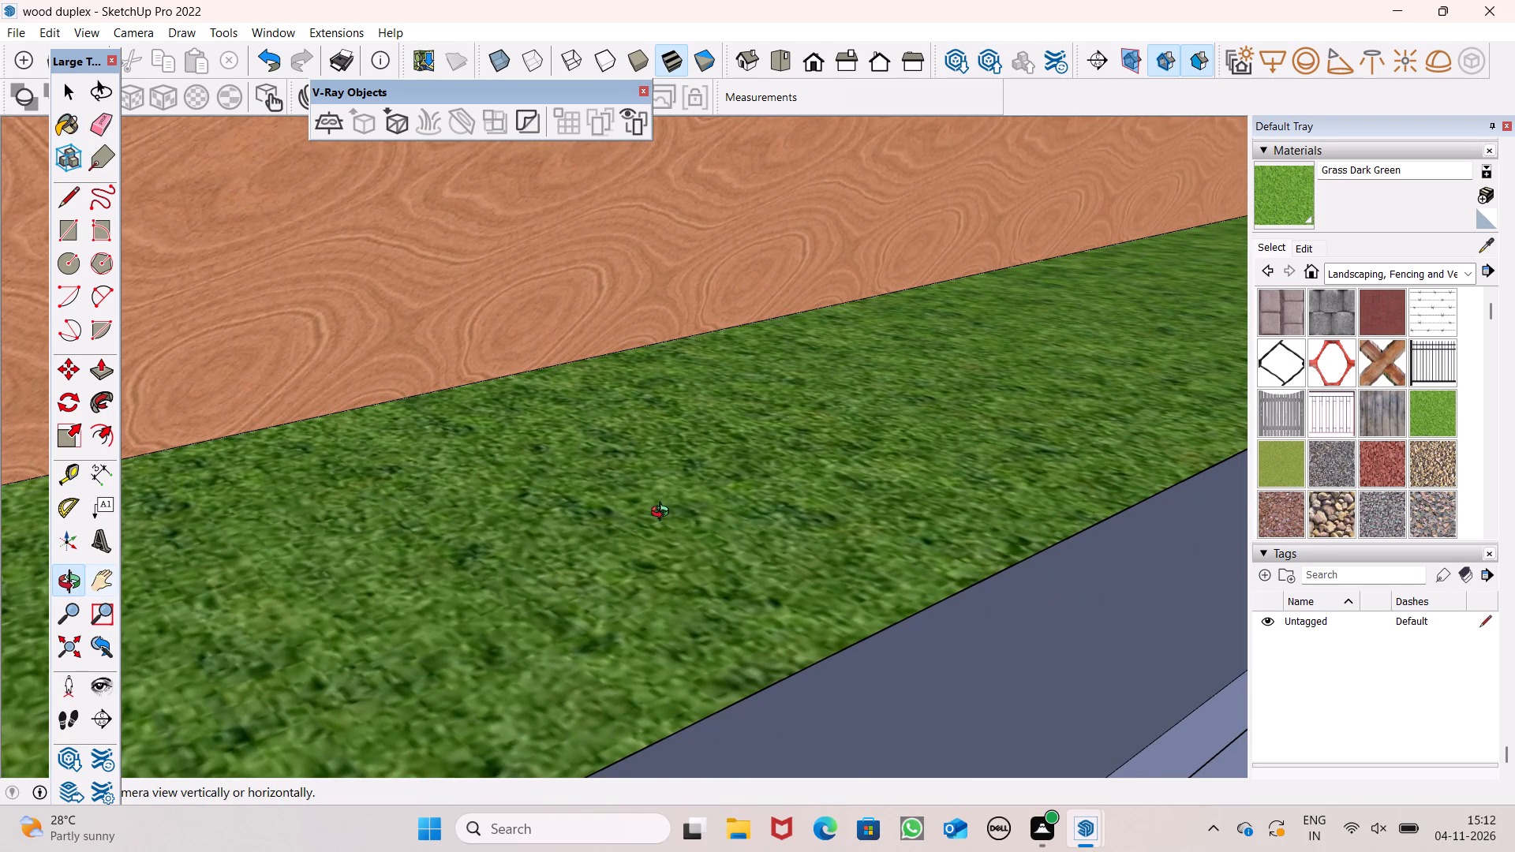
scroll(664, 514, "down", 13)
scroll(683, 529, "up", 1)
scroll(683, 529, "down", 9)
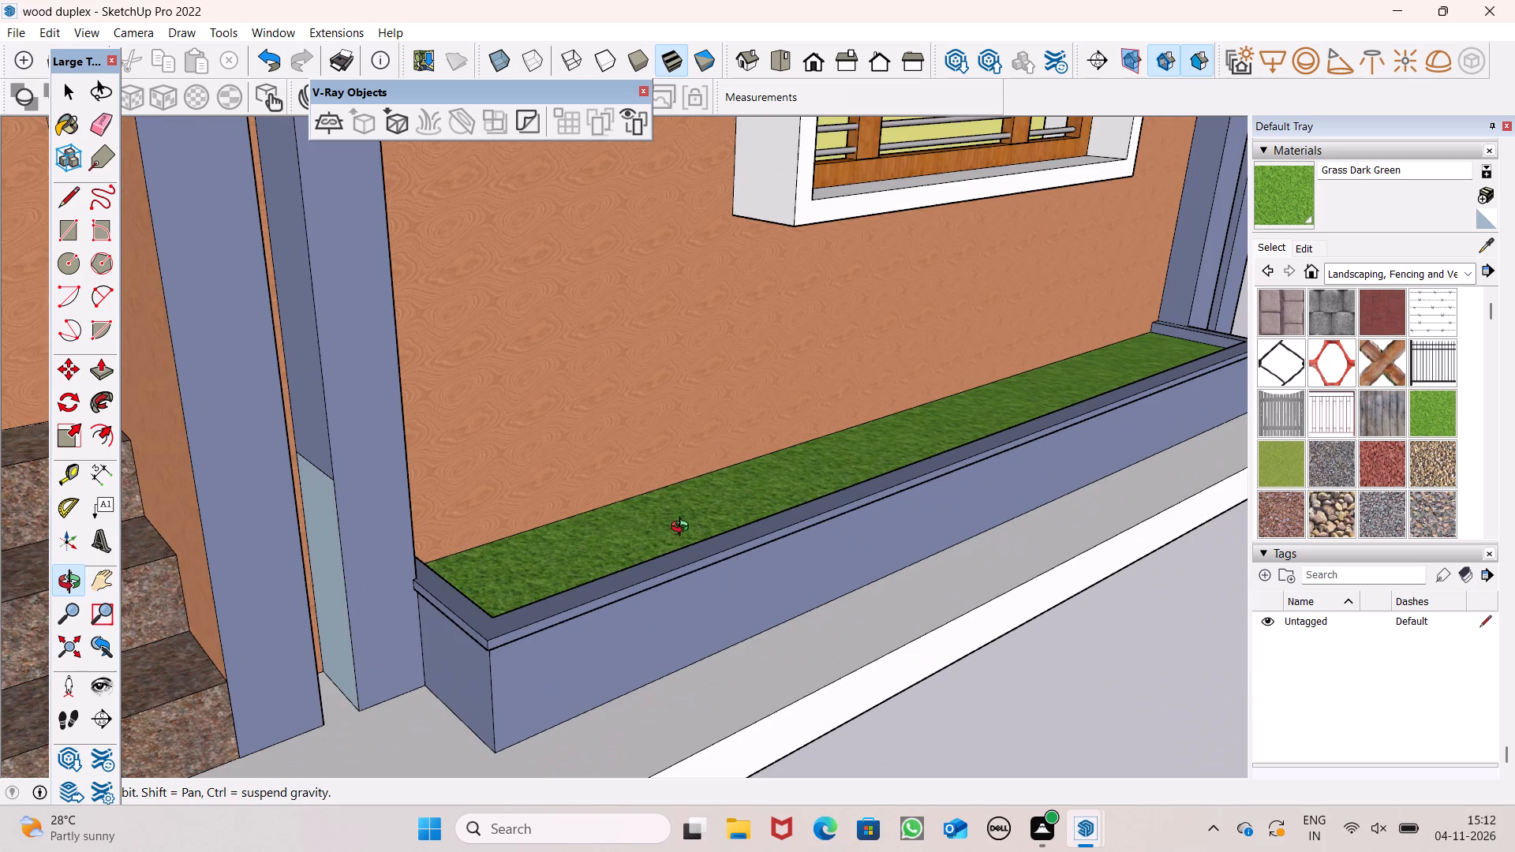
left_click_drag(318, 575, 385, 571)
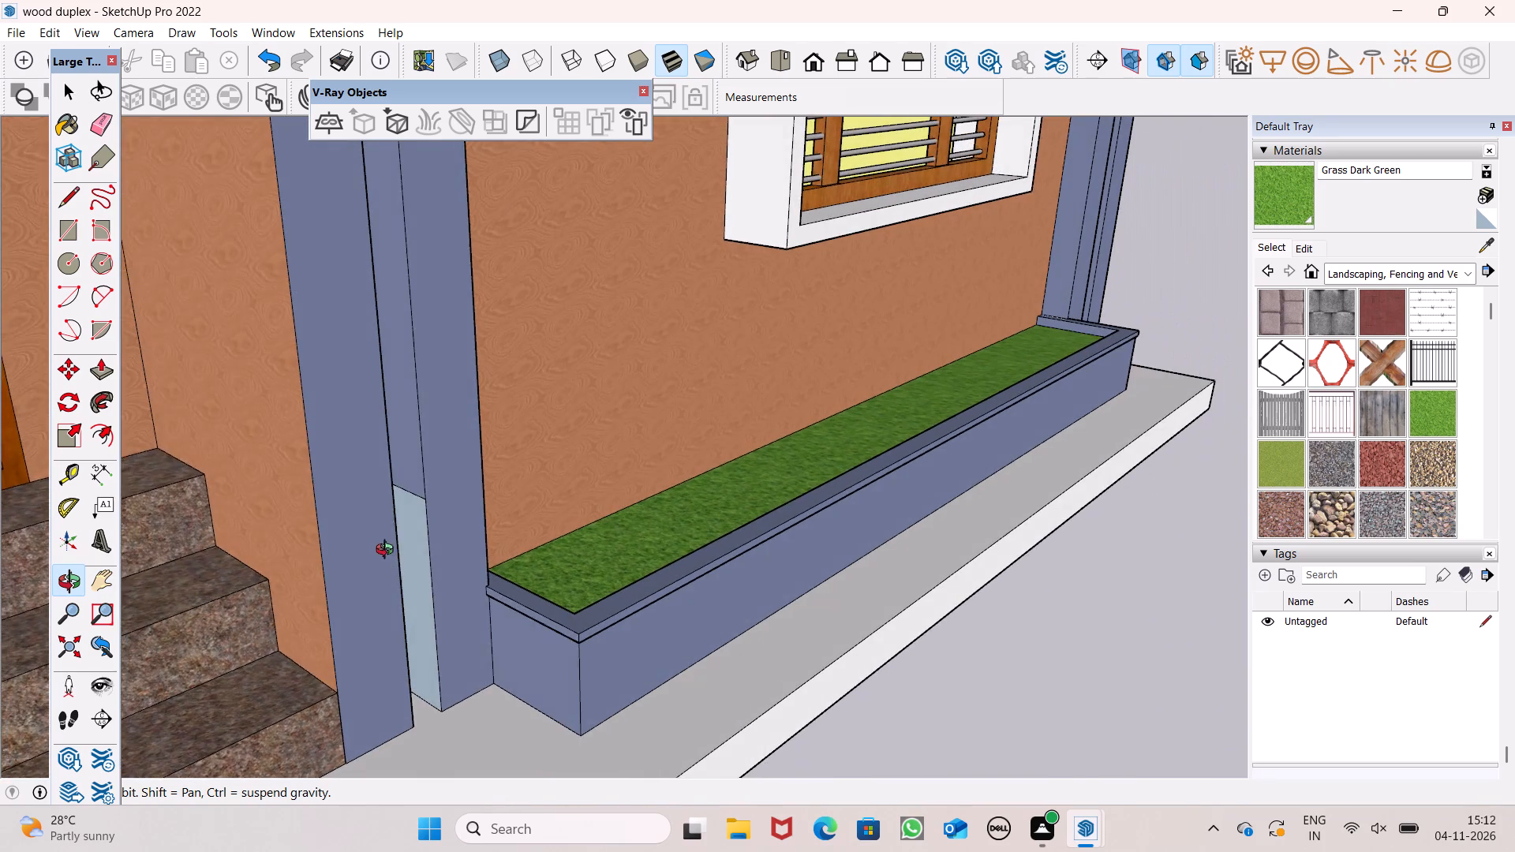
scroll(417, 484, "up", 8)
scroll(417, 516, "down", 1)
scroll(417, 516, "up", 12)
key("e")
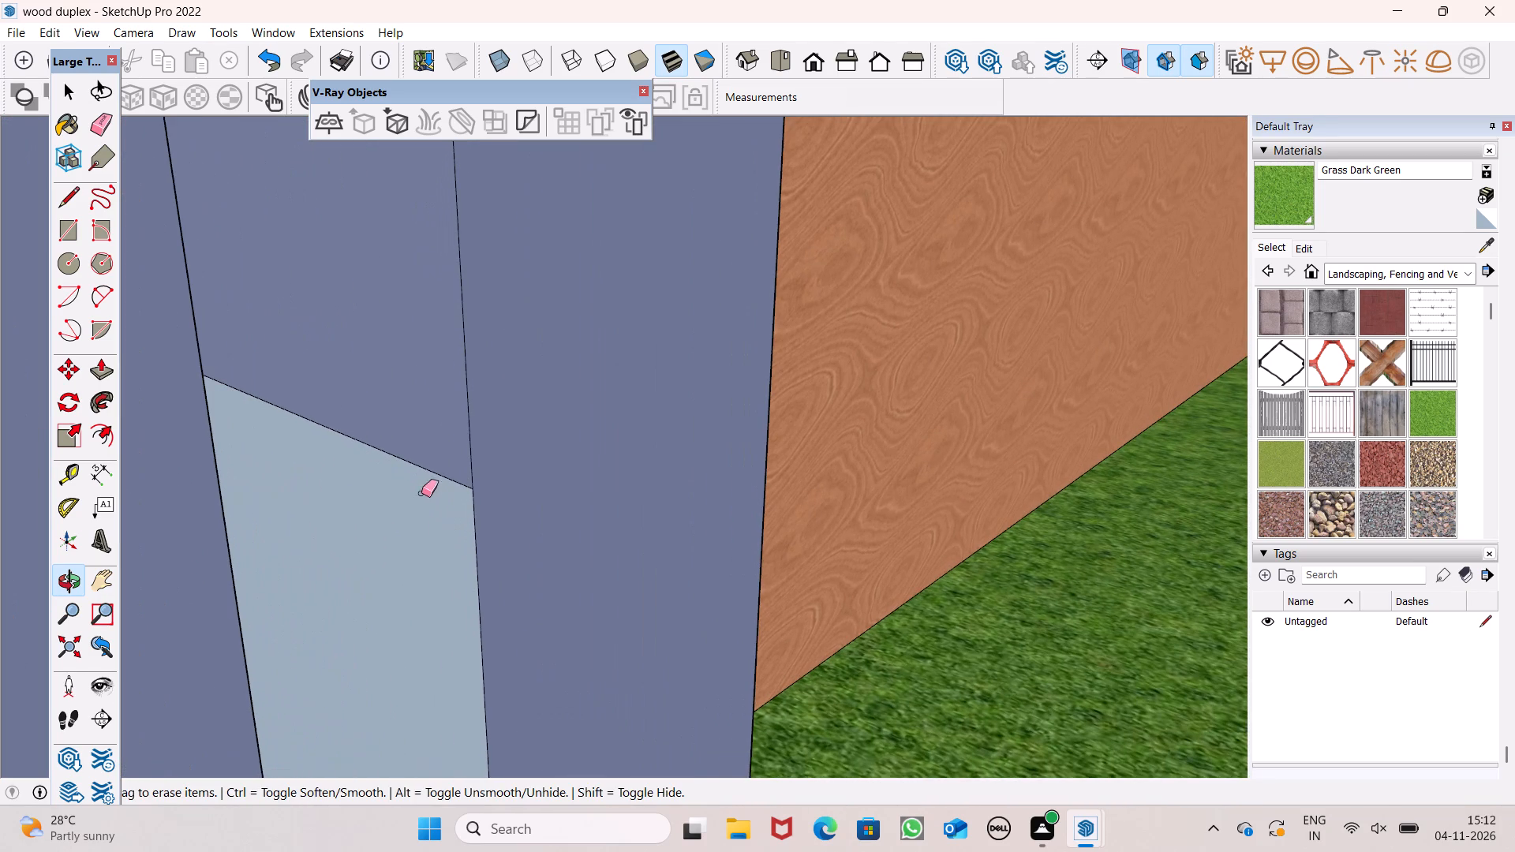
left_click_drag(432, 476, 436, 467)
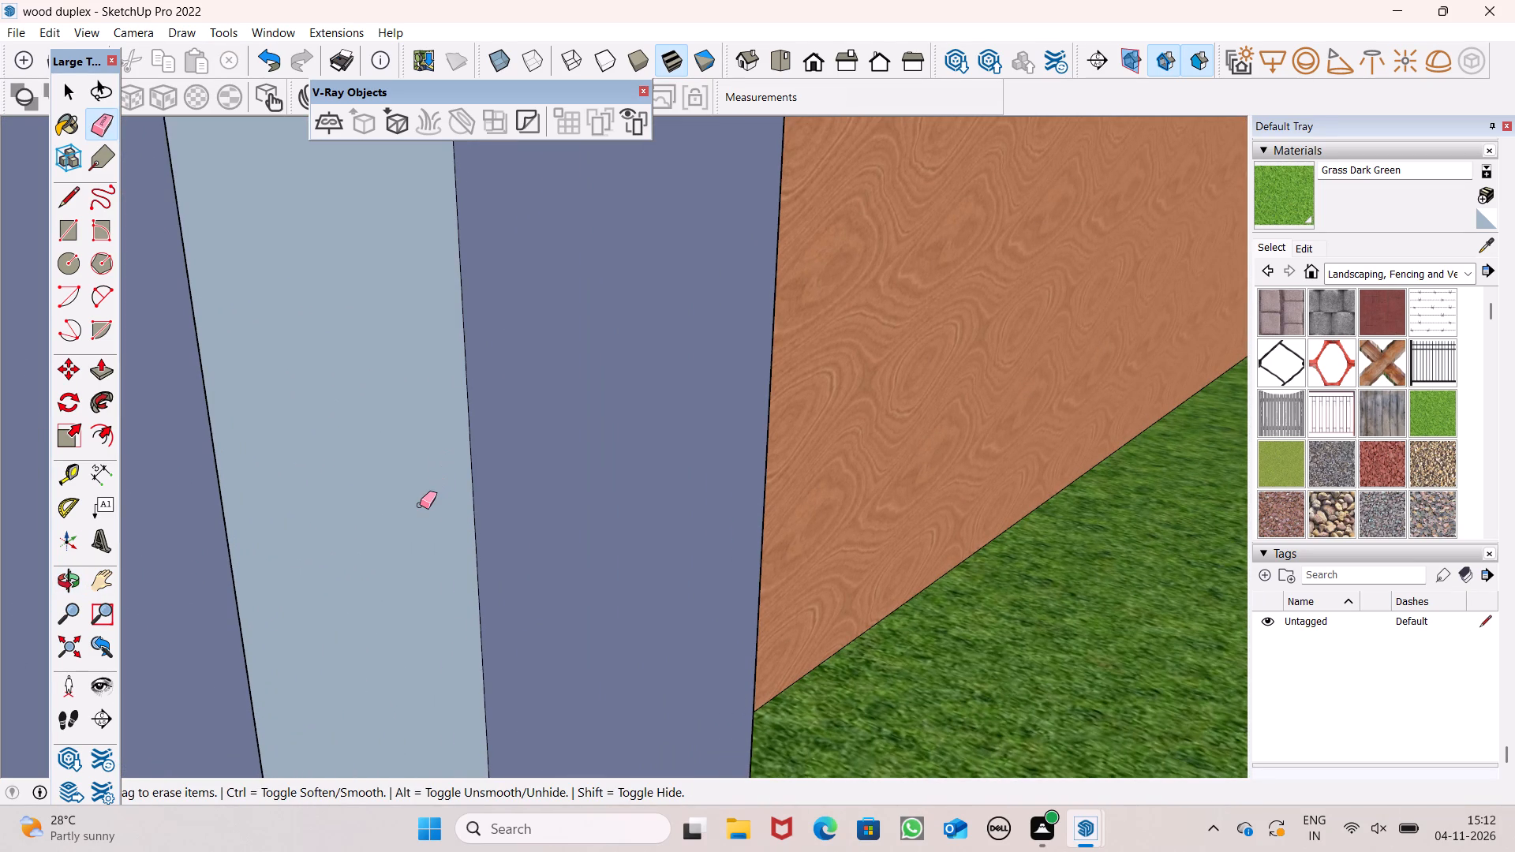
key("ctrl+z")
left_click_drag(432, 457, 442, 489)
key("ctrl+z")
Examine the columns beside the entrance steps, the grass planter and the ground-floor window wall from several angles.
key("o")
left_click_drag(605, 495, 272, 498)
scroll(580, 462, "down", 7)
scroll(564, 470, "up", 1)
scroll(564, 470, "down", 5)
left_click_drag(545, 541, 621, 389)
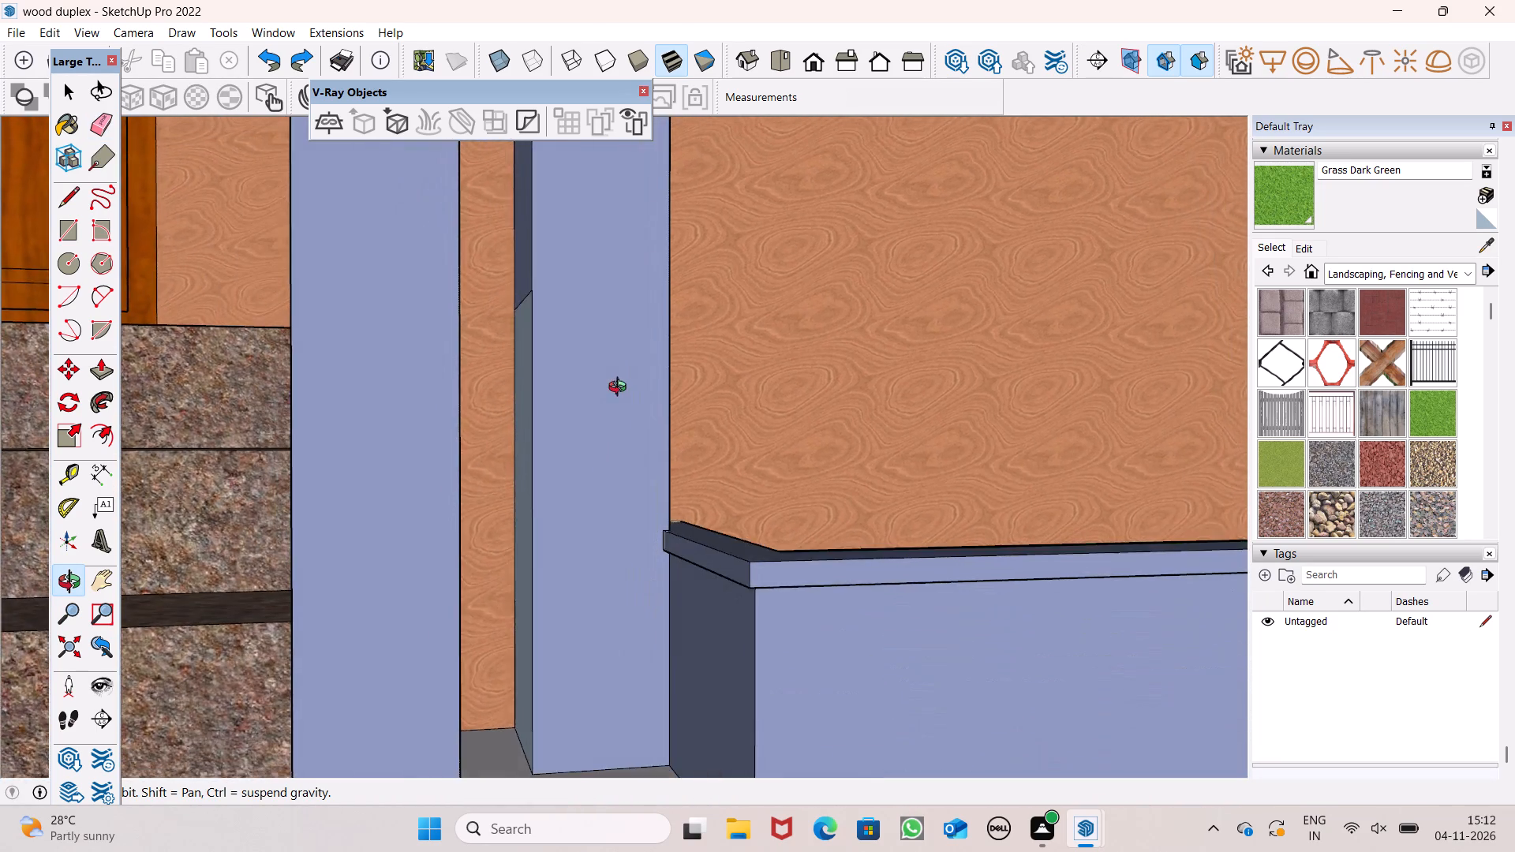
scroll(597, 443, "down", 2)
left_click_drag(627, 492, 609, 563, "shift")
scroll(429, 547, "down", 6)
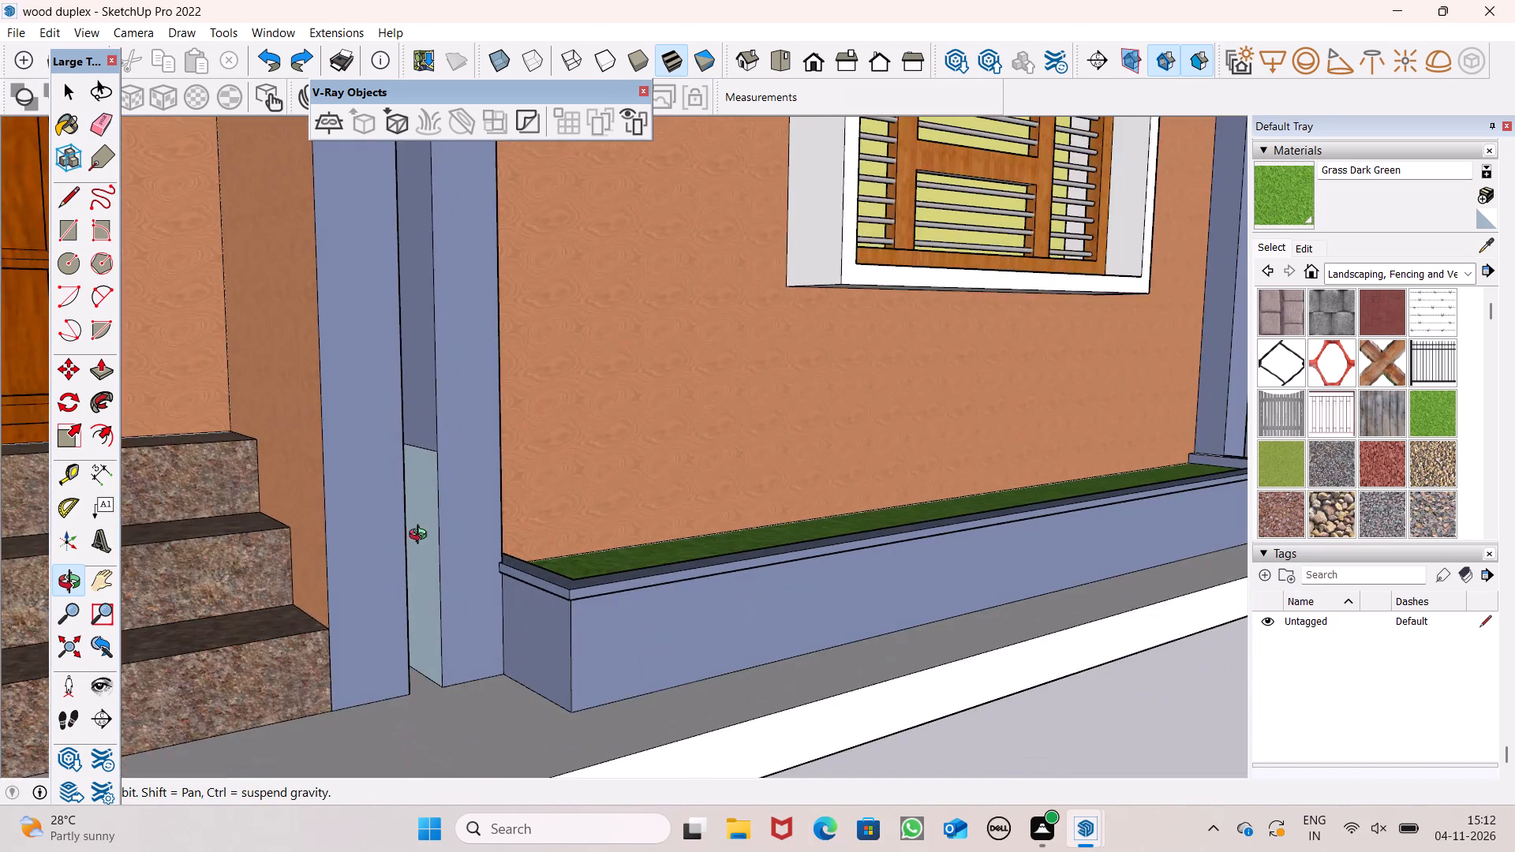
scroll(421, 536, "down", 6)
left_click_drag(697, 514, 713, 581, "shift")
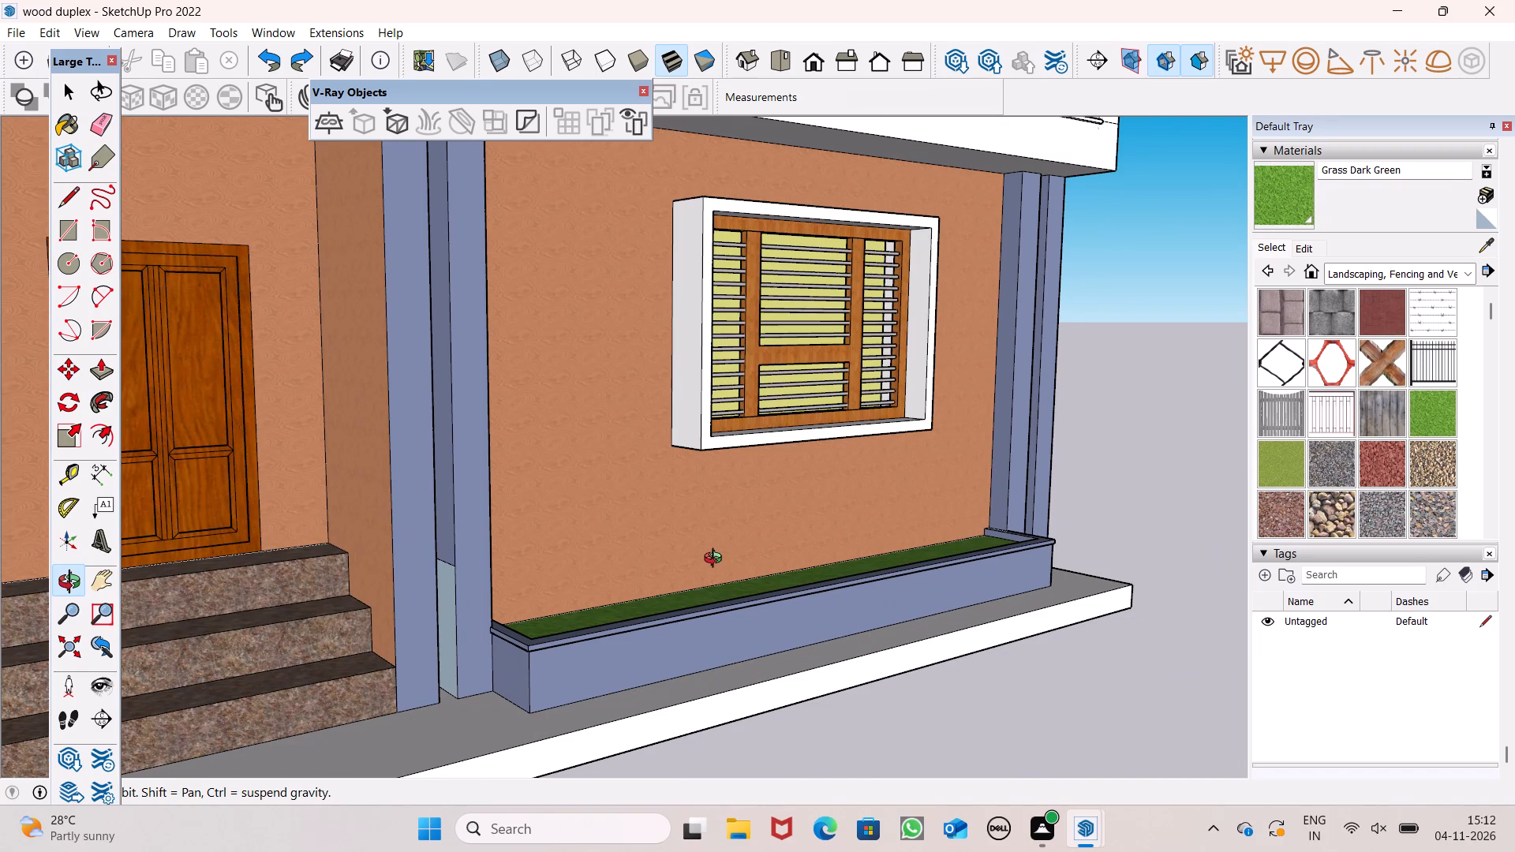
left_click_drag(716, 560, 658, 564, "shift")
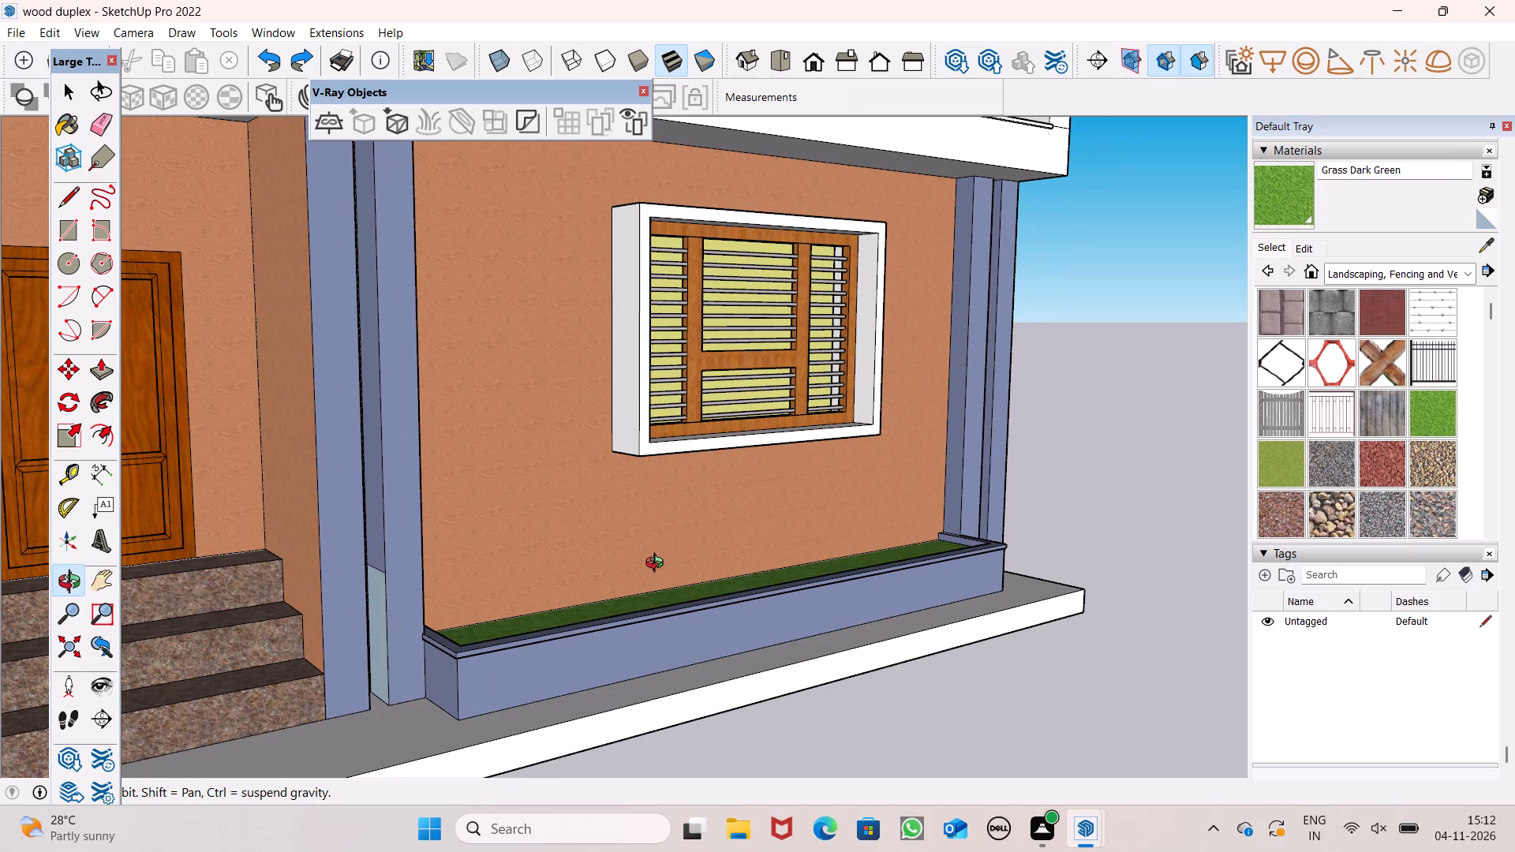
scroll(642, 549, "down", 5)
left_click_drag(642, 584, 675, 523, "shift")
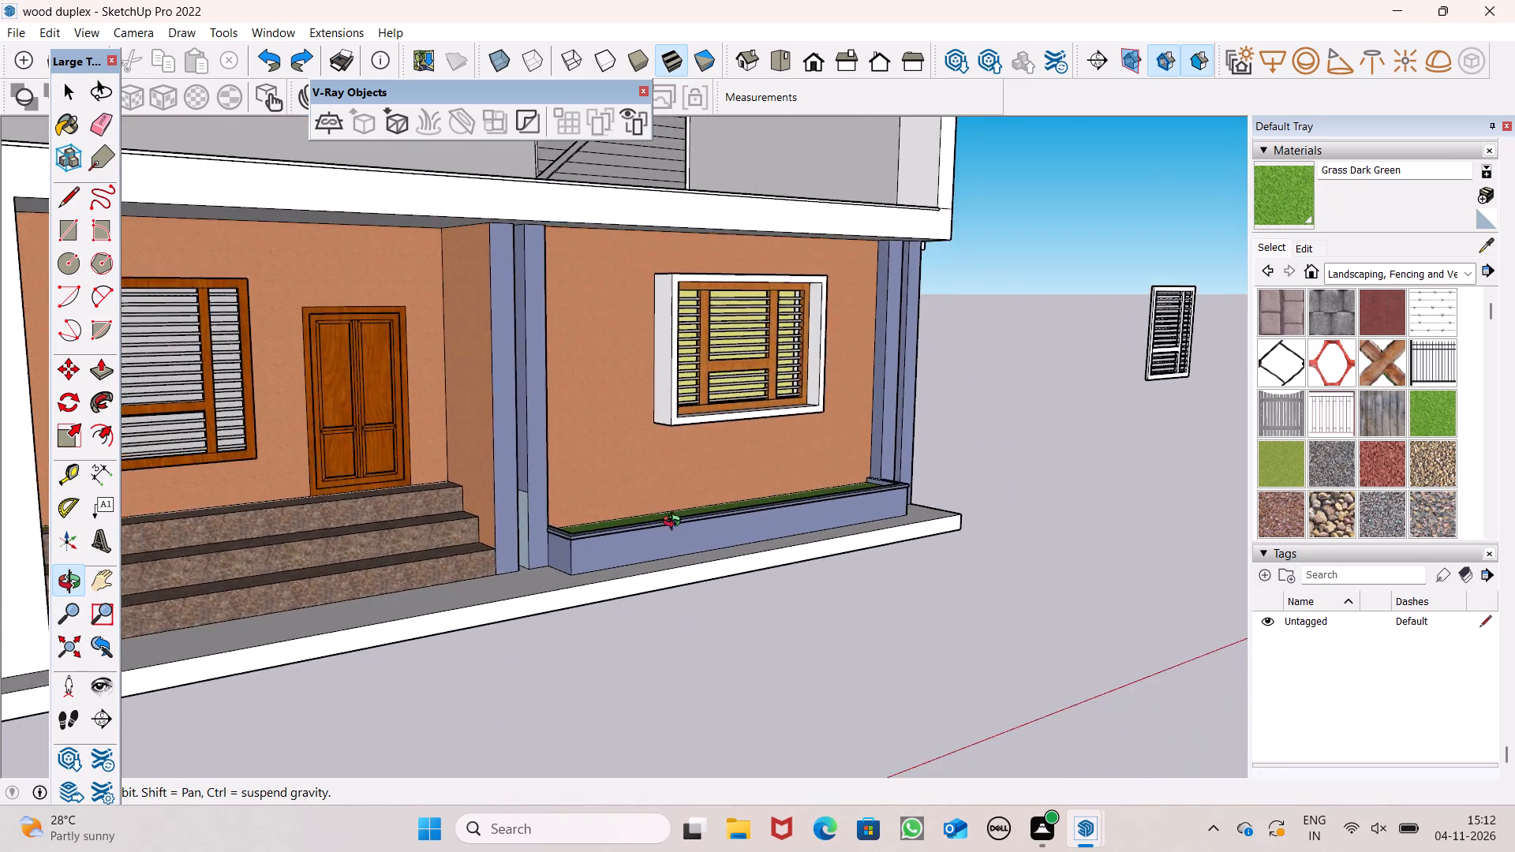
left_click_drag(675, 523, 398, 735, "shift")
left_click_drag(477, 630, 651, 630, "shift")
left_click_drag(677, 596, 635, 607, "shift")
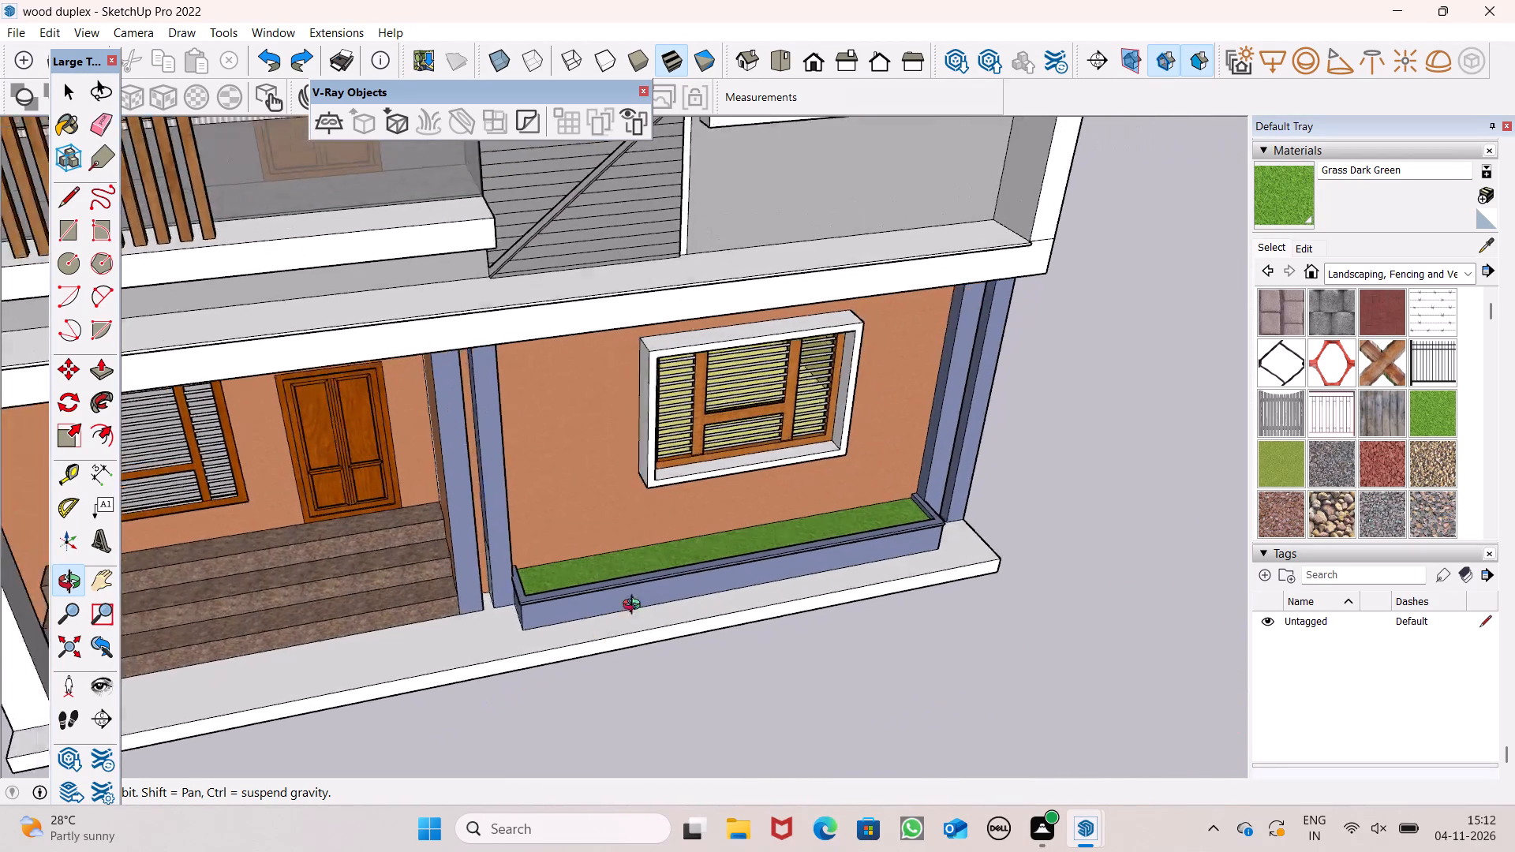
left_click_drag(635, 607, 739, 454, "shift")
left_click_drag(710, 570, 716, 712)
Push/Pull the planter's grass surface slightly upward toward the rim.
scroll(615, 560, "up", 7)
left_click_drag(614, 584, 671, 587)
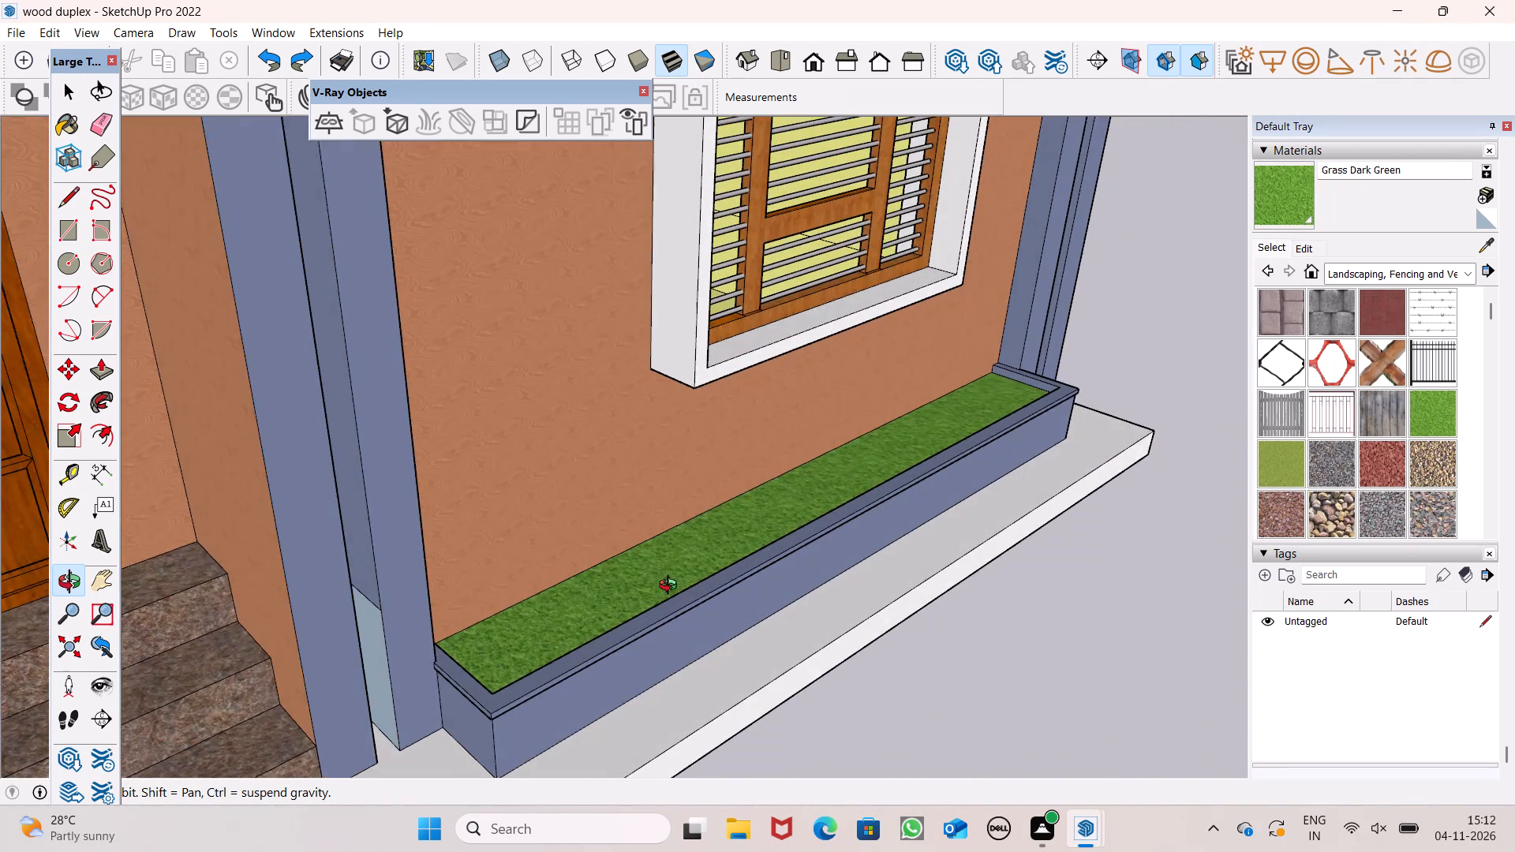
left_click_drag(671, 587, 671, 585)
key("p")
scroll(664, 578, "up", 3)
left_click(663, 577)
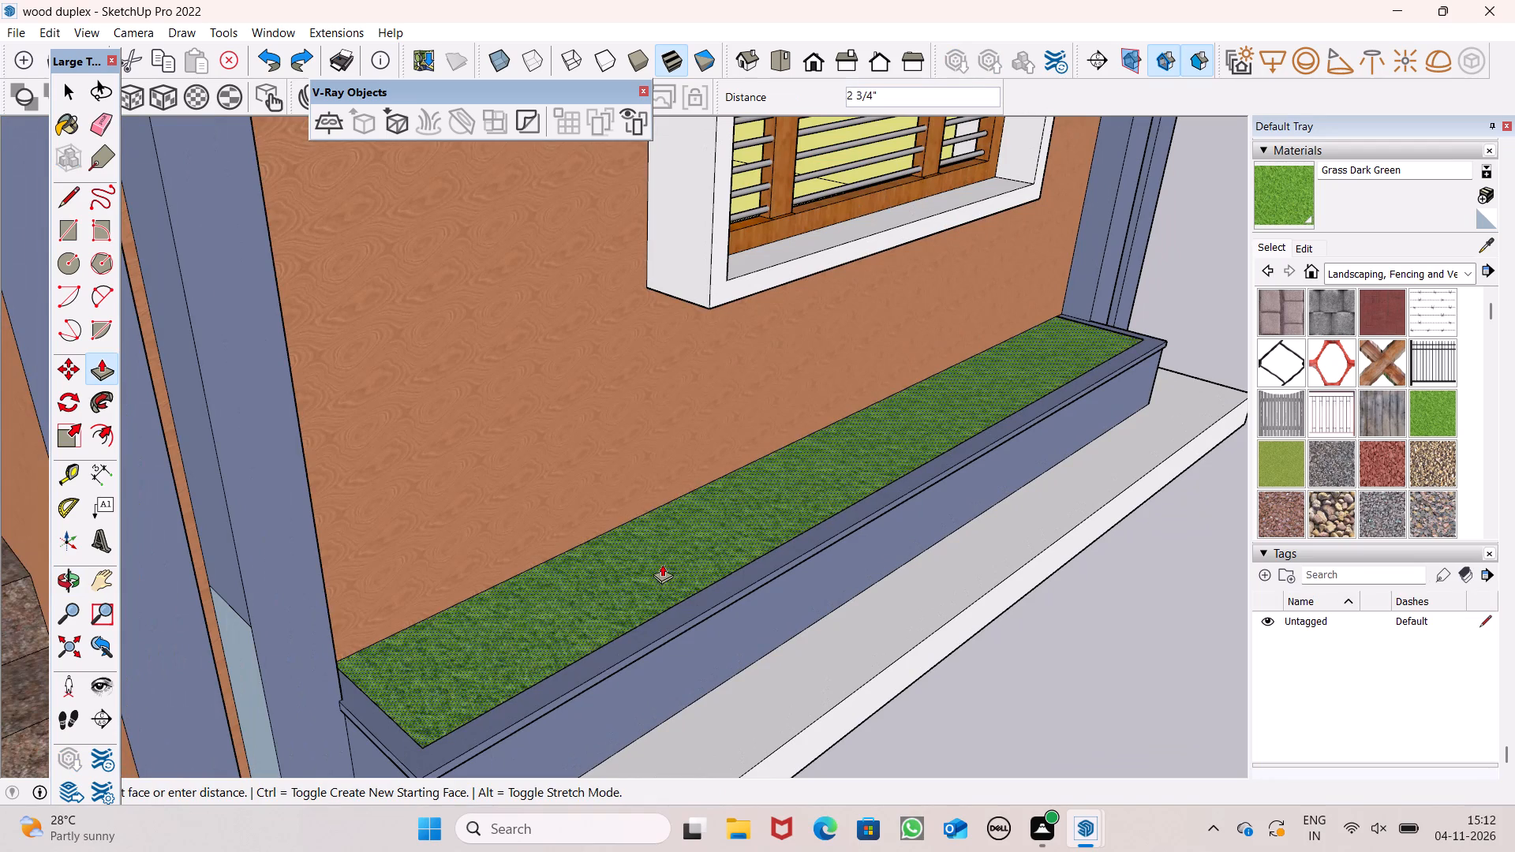
left_click(662, 564)
key("space")
Inspect the raised grass bed, its rim and the surrounding plinth and entrance facade from low and high angles.
type("o")
scroll(624, 523, "down", 3)
left_click_drag(744, 642, 705, 602)
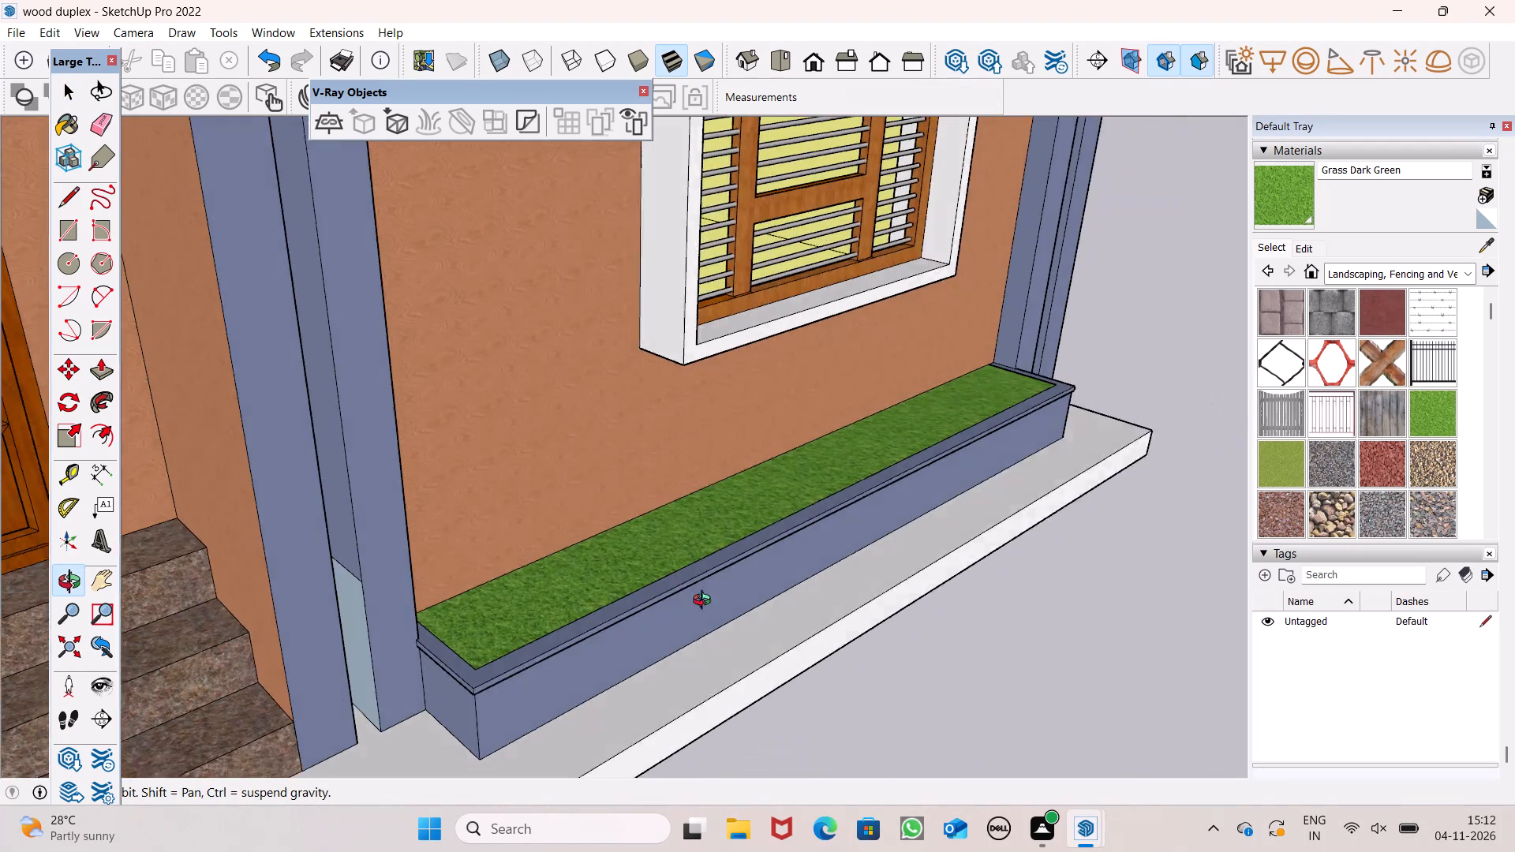
left_click_drag(705, 602, 688, 577)
left_click(864, 689)
key("space")
left_click(864, 689)
key("o")
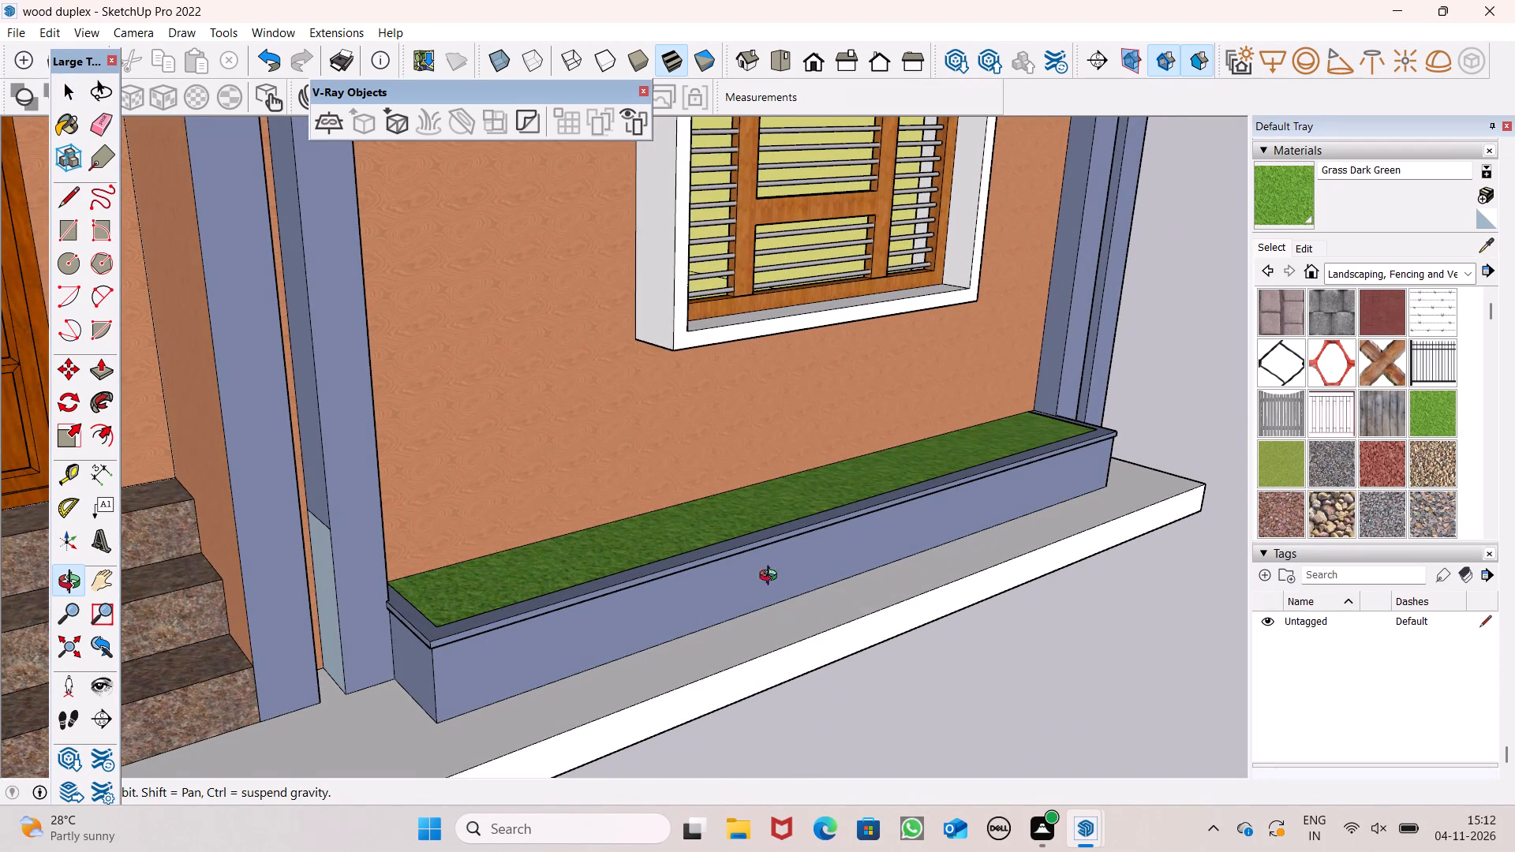
scroll(749, 528, "up", 3)
left_click_drag(810, 598, 777, 510)
scroll(776, 502, "down", 6)
left_click(803, 515)
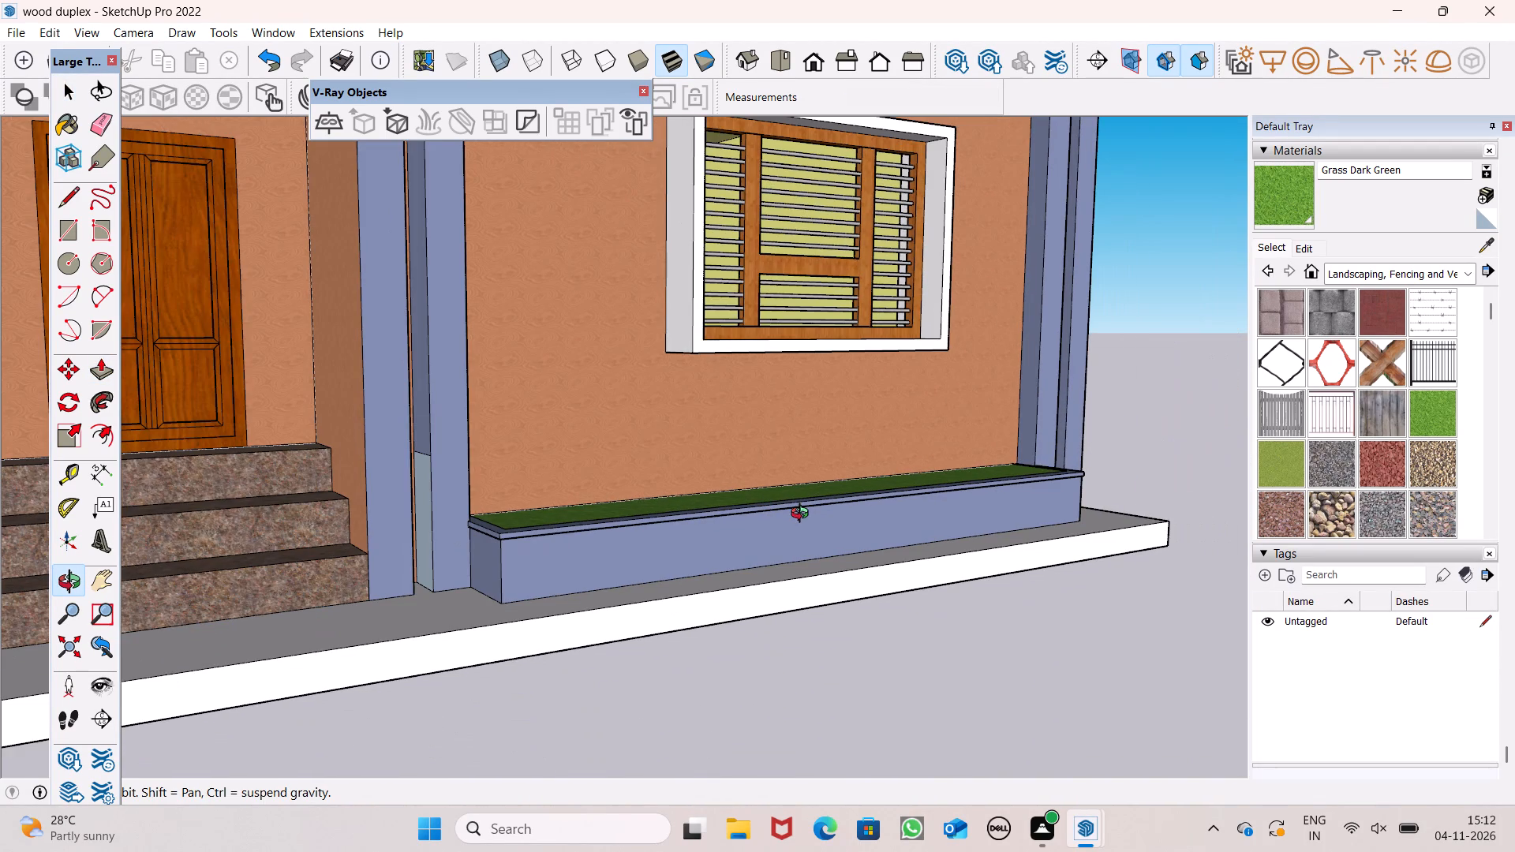
left_click_drag(803, 515, 820, 540, "shift")
scroll(816, 542, "down", 4)
left_click_drag(831, 551, 794, 615, "shift")
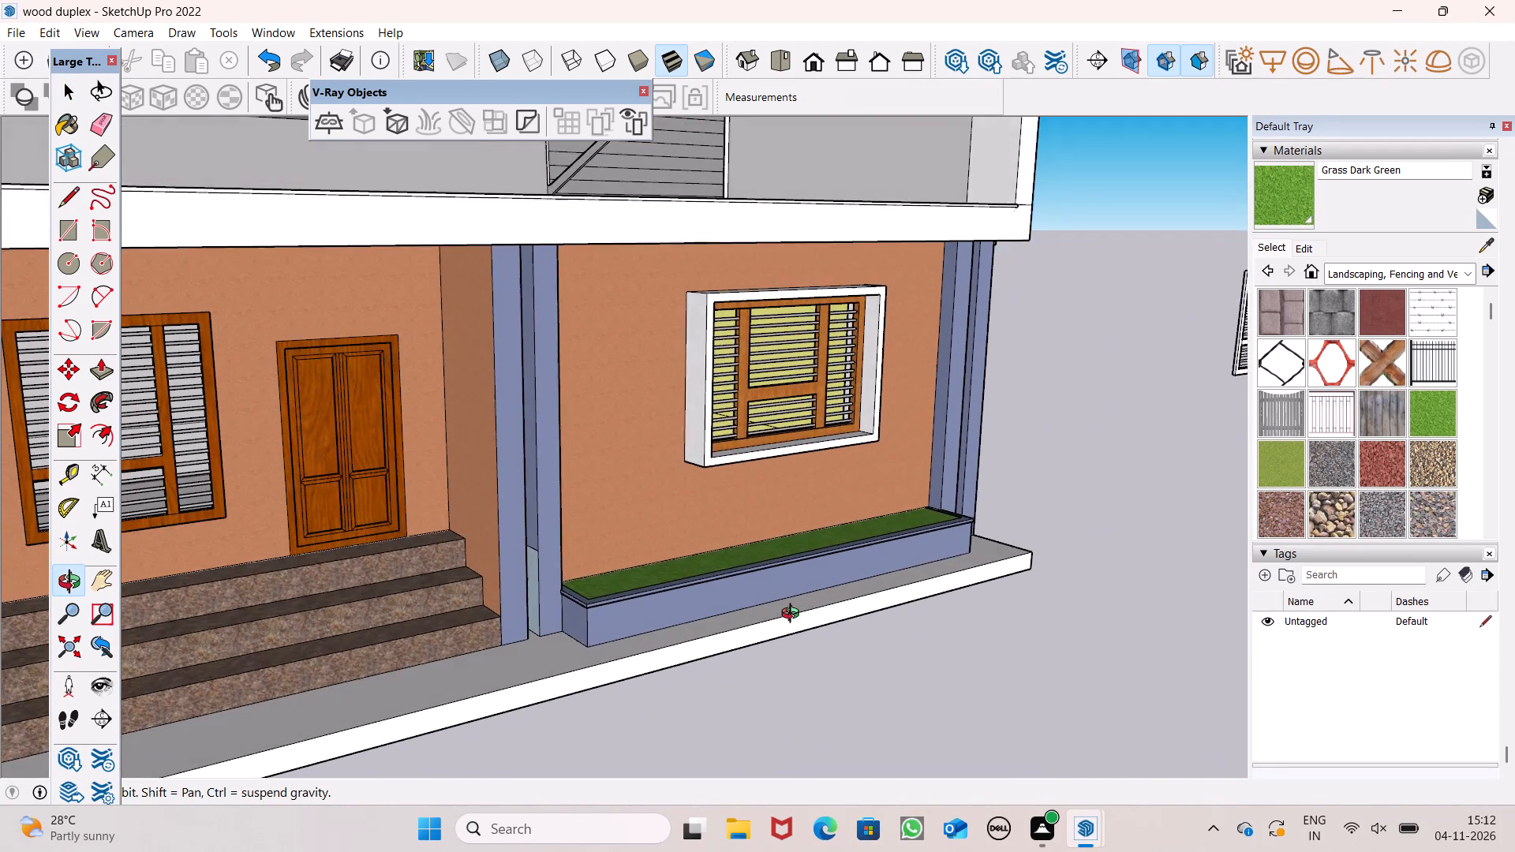
left_click_drag(794, 615, 790, 623, "shift")
left_click_drag(779, 621, 791, 656, "shift")
left_click_drag(791, 656, 782, 641)
left_click_drag(782, 641, 787, 580, "shift")
left_click_drag(787, 580, 794, 555)
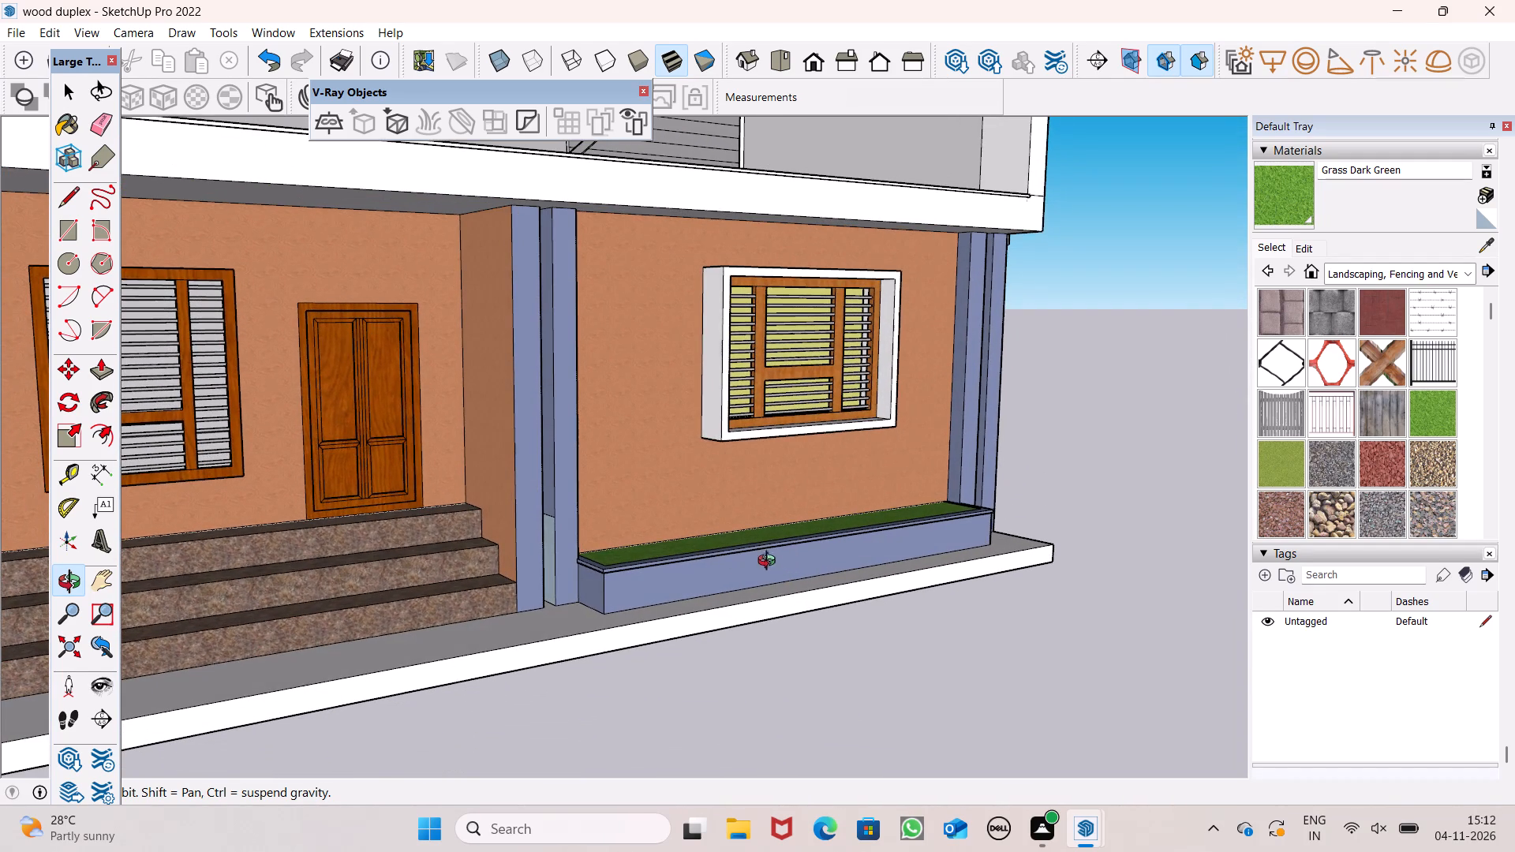
left_click_drag(720, 566, 634, 742)
left_click_drag(664, 630, 642, 615)
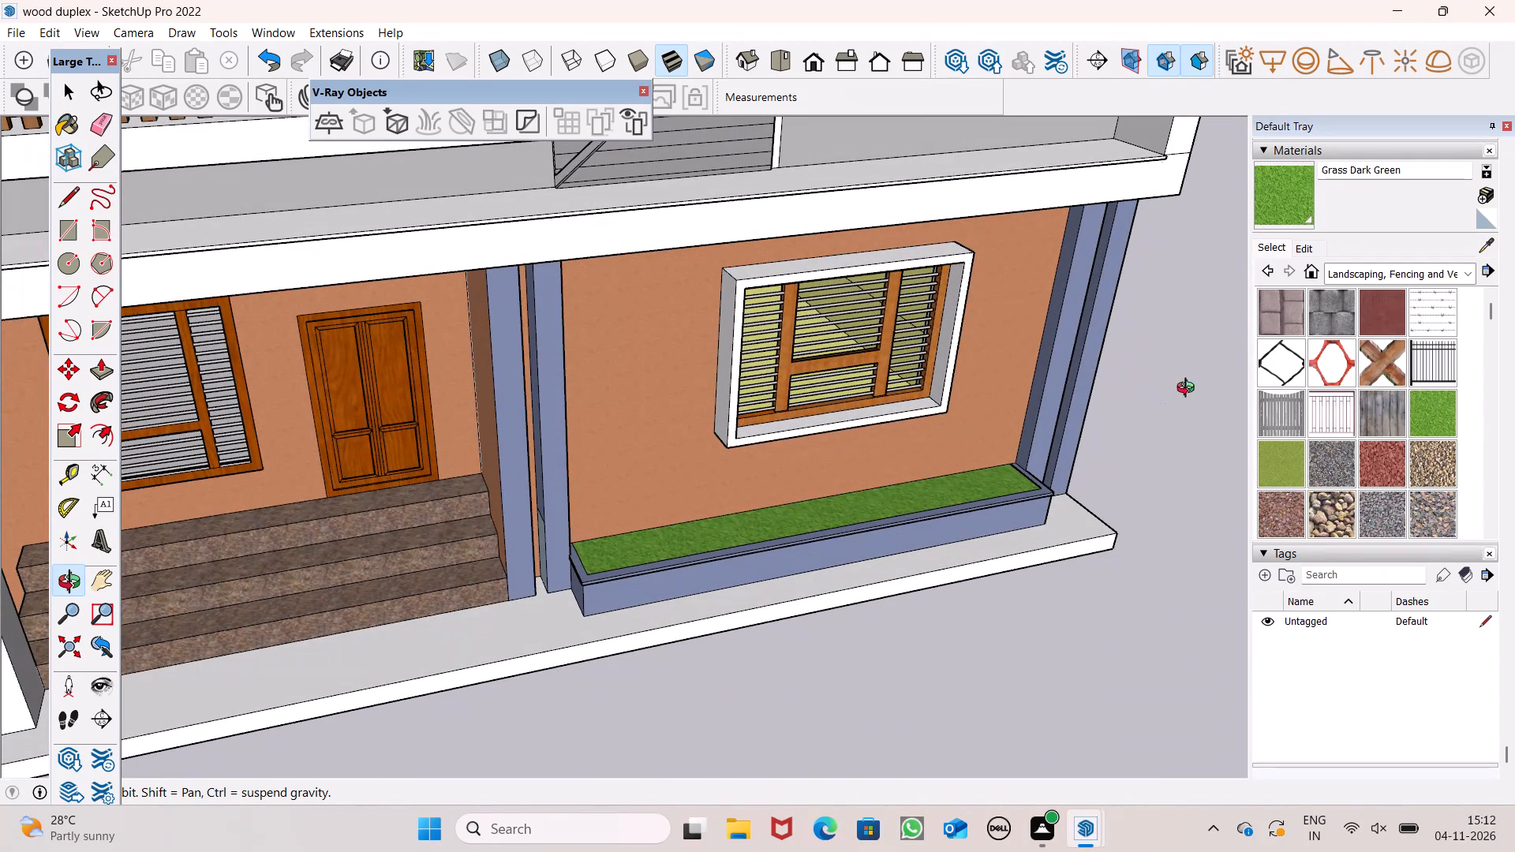
Paint the top and front faces of the entrance plinth with Granite Light Gray from the Stone materials.
left_click(1348, 267)
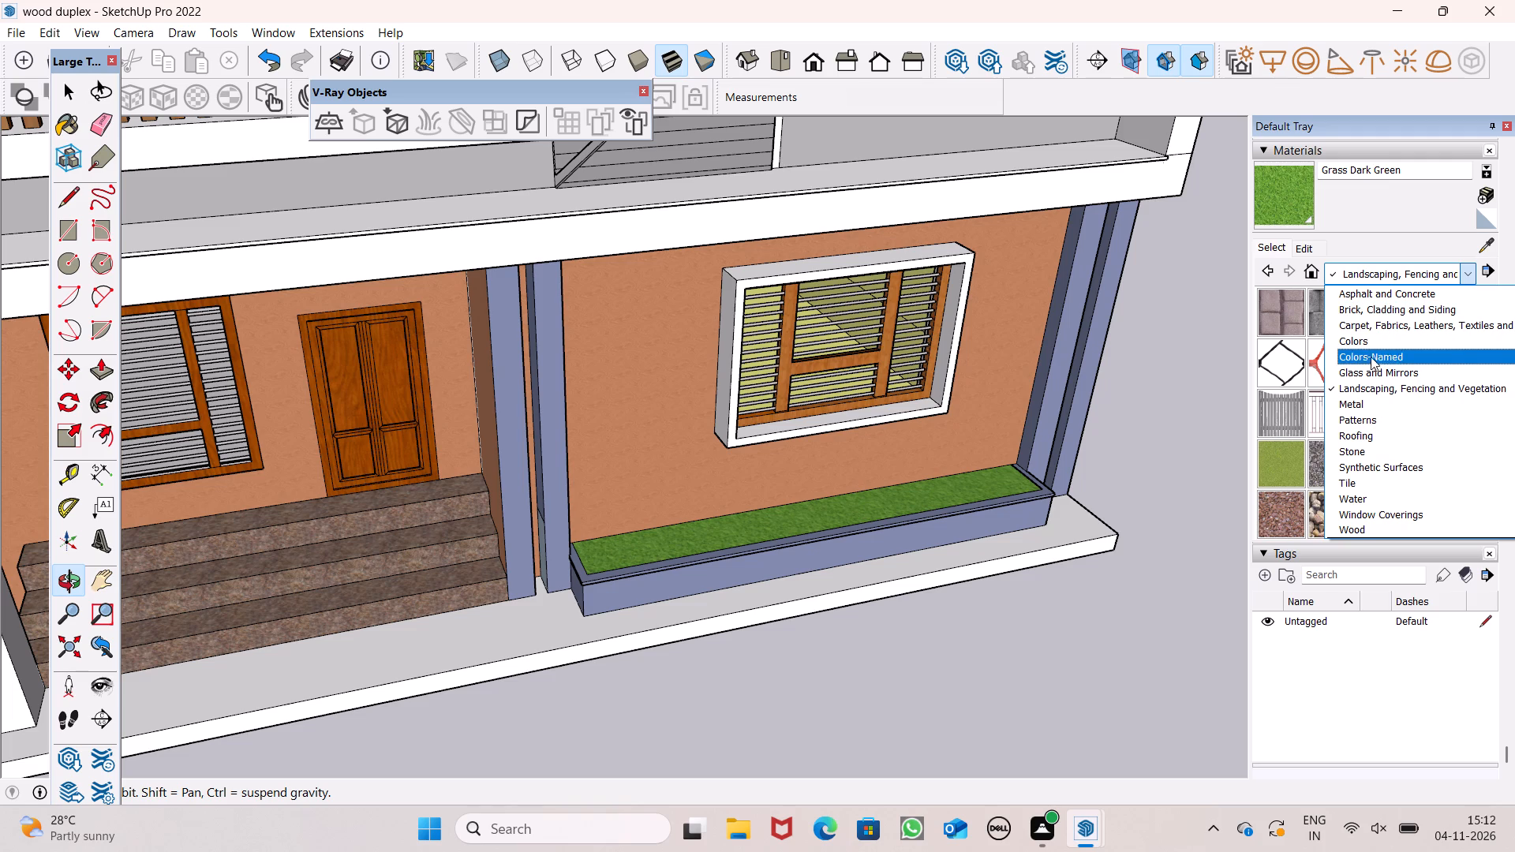
left_click(1352, 443)
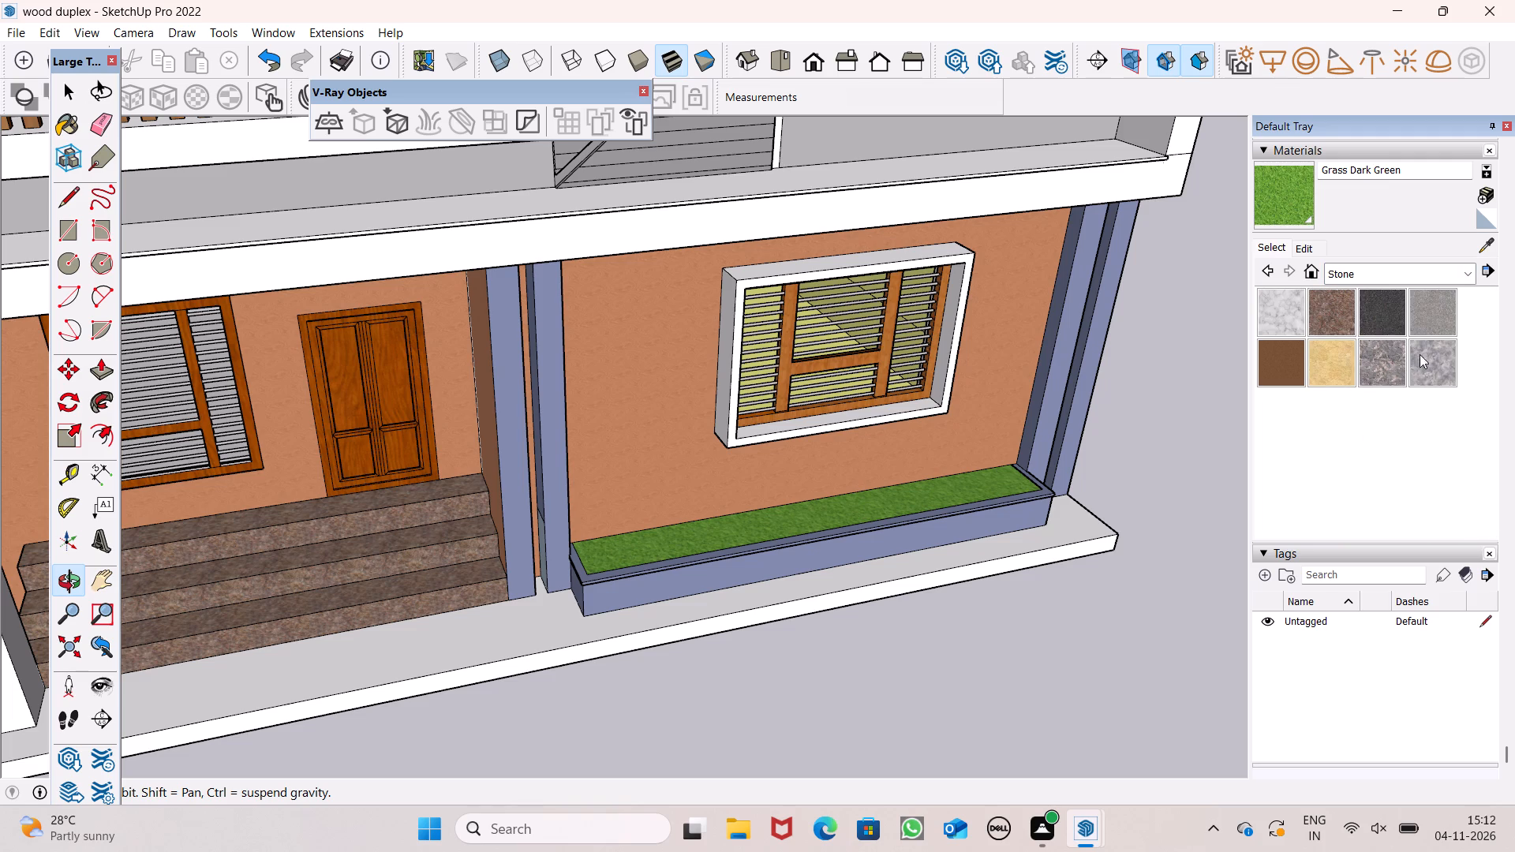
left_click(1419, 314)
scroll(1123, 463, "down", 4)
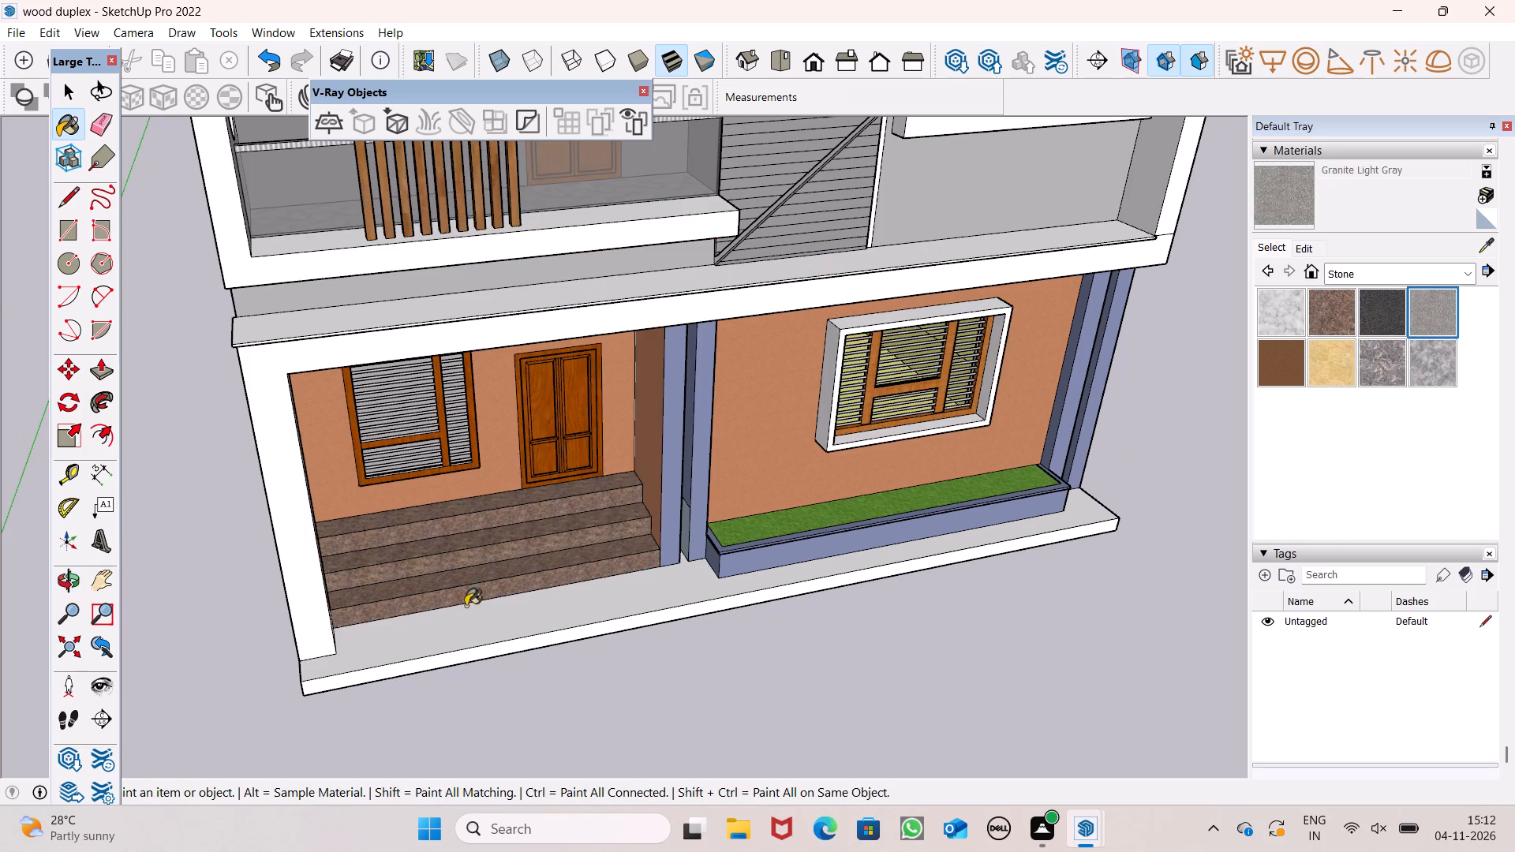
scroll(430, 611, "up", 12)
left_click_drag(425, 708, 426, 701)
scroll(447, 581, "down", 2)
scroll(431, 751, "up", 3)
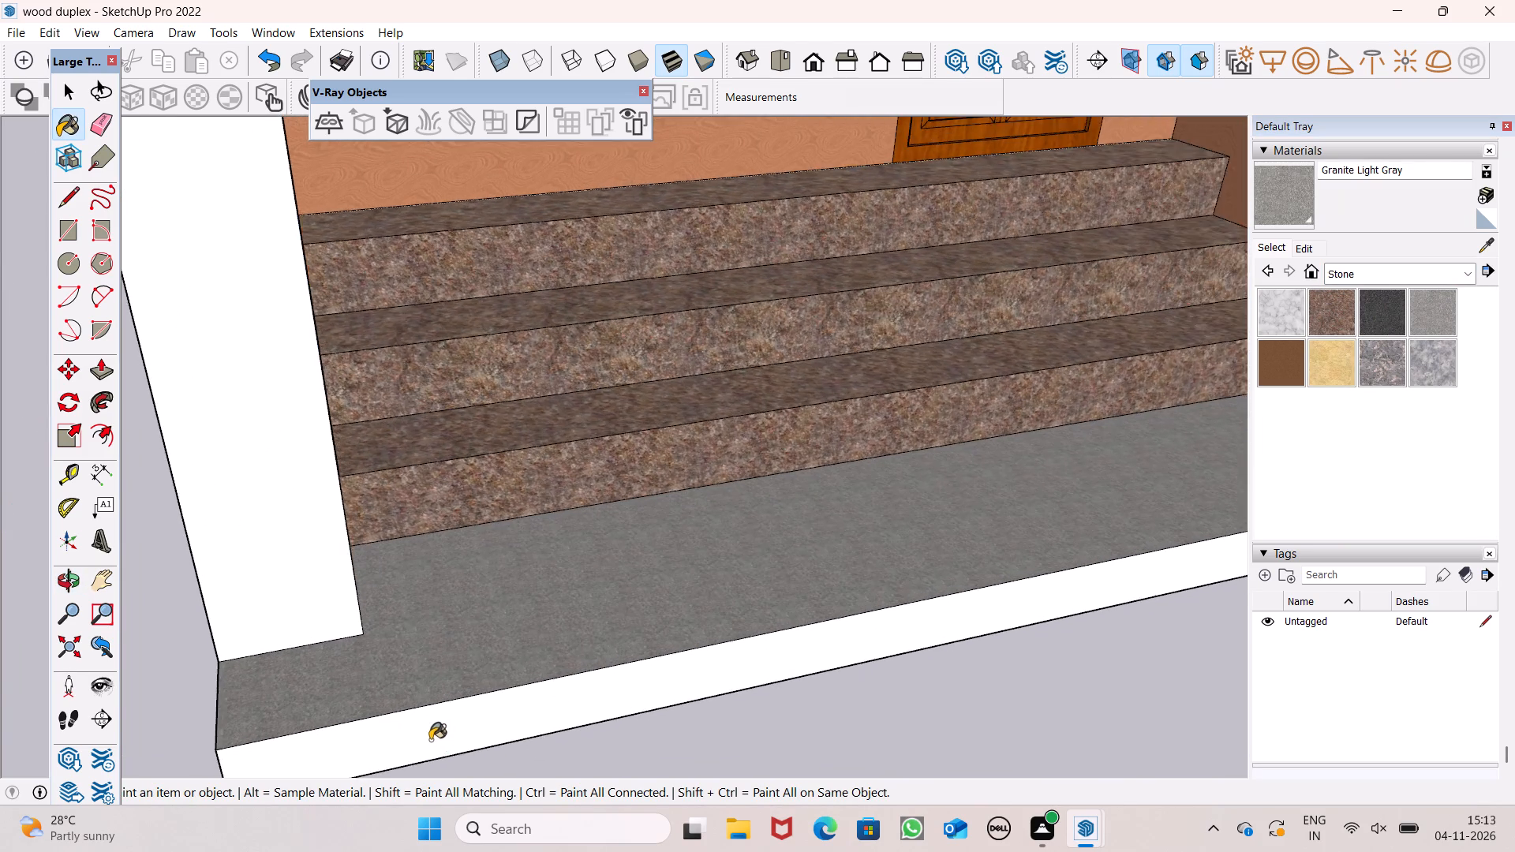
scroll(430, 740, "up", 4)
left_click(436, 723)
scroll(636, 604, "up", 4)
scroll(1067, 386, "down", 6)
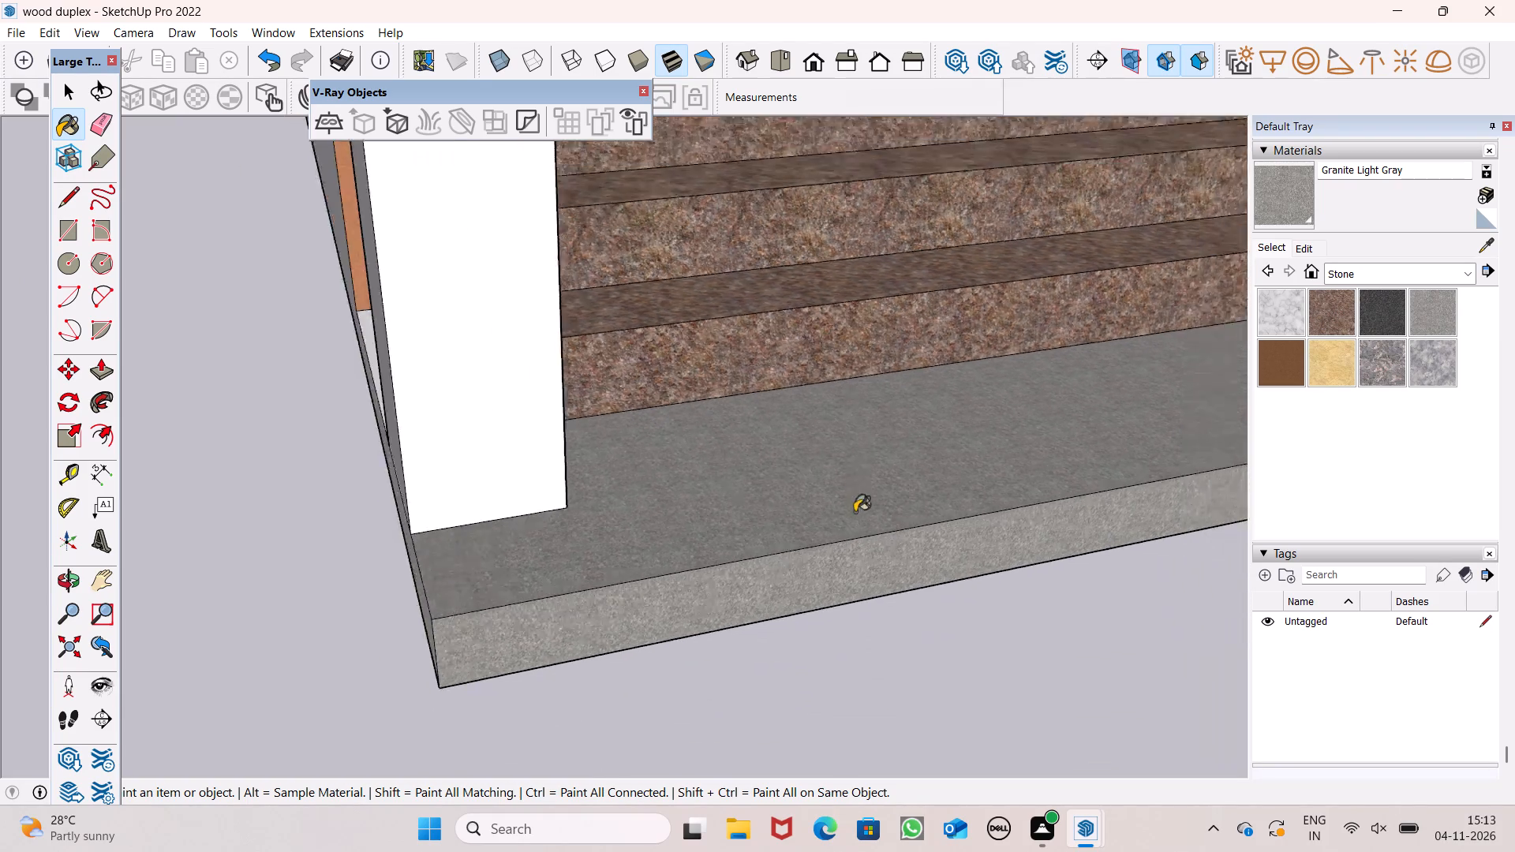
Paint the plinth's end face beside the white corner column with Granite Light Gray.
scroll(855, 512, "down", 8)
scroll(634, 428, "up", 6)
left_click(634, 428)
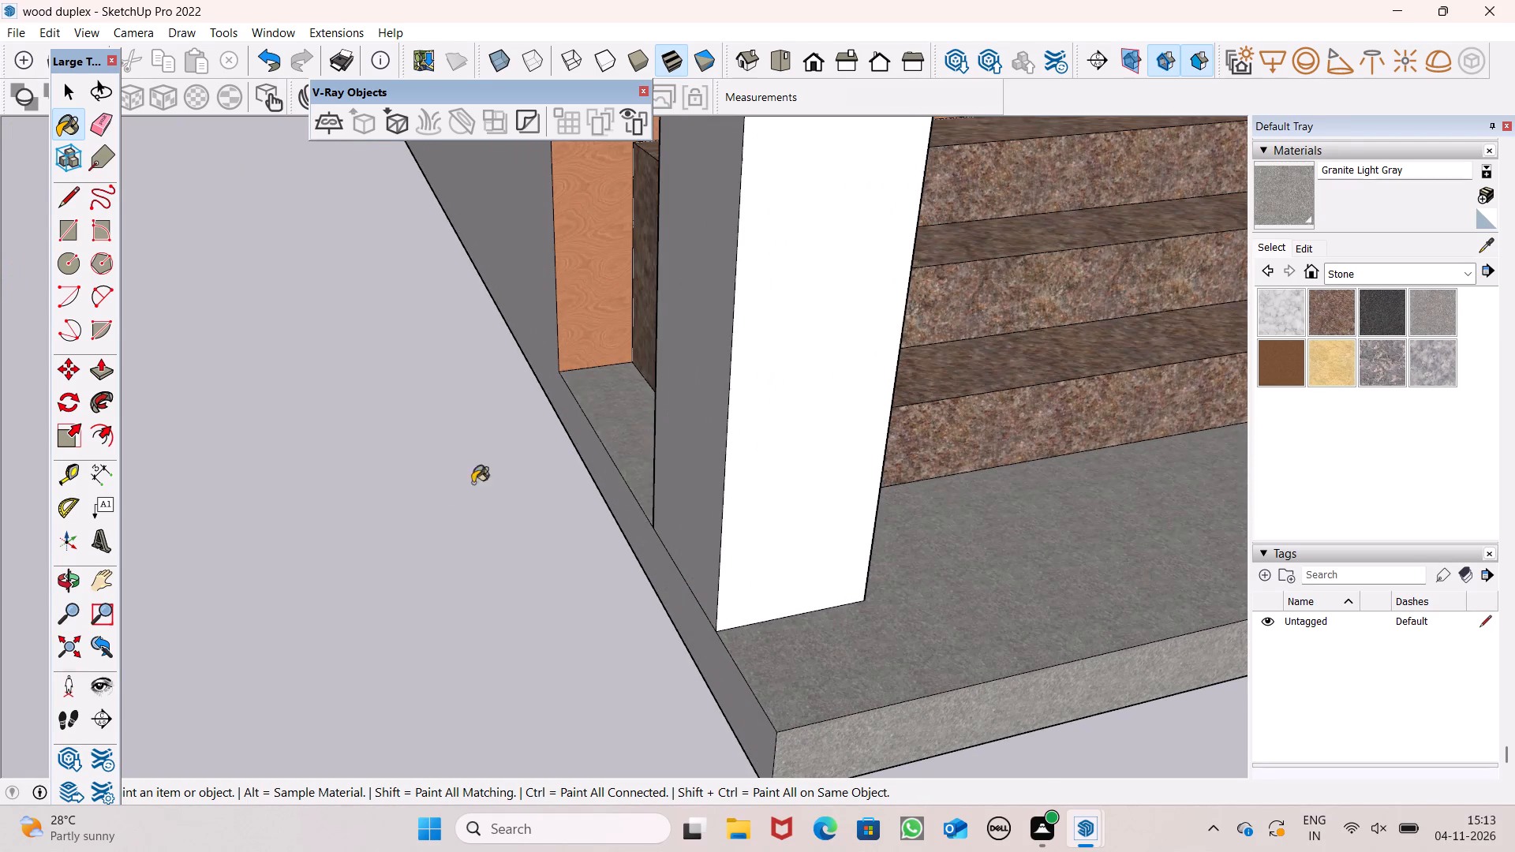
scroll(379, 523, "down", 4)
scroll(506, 416, "up", 6)
scroll(537, 393, "down", 4)
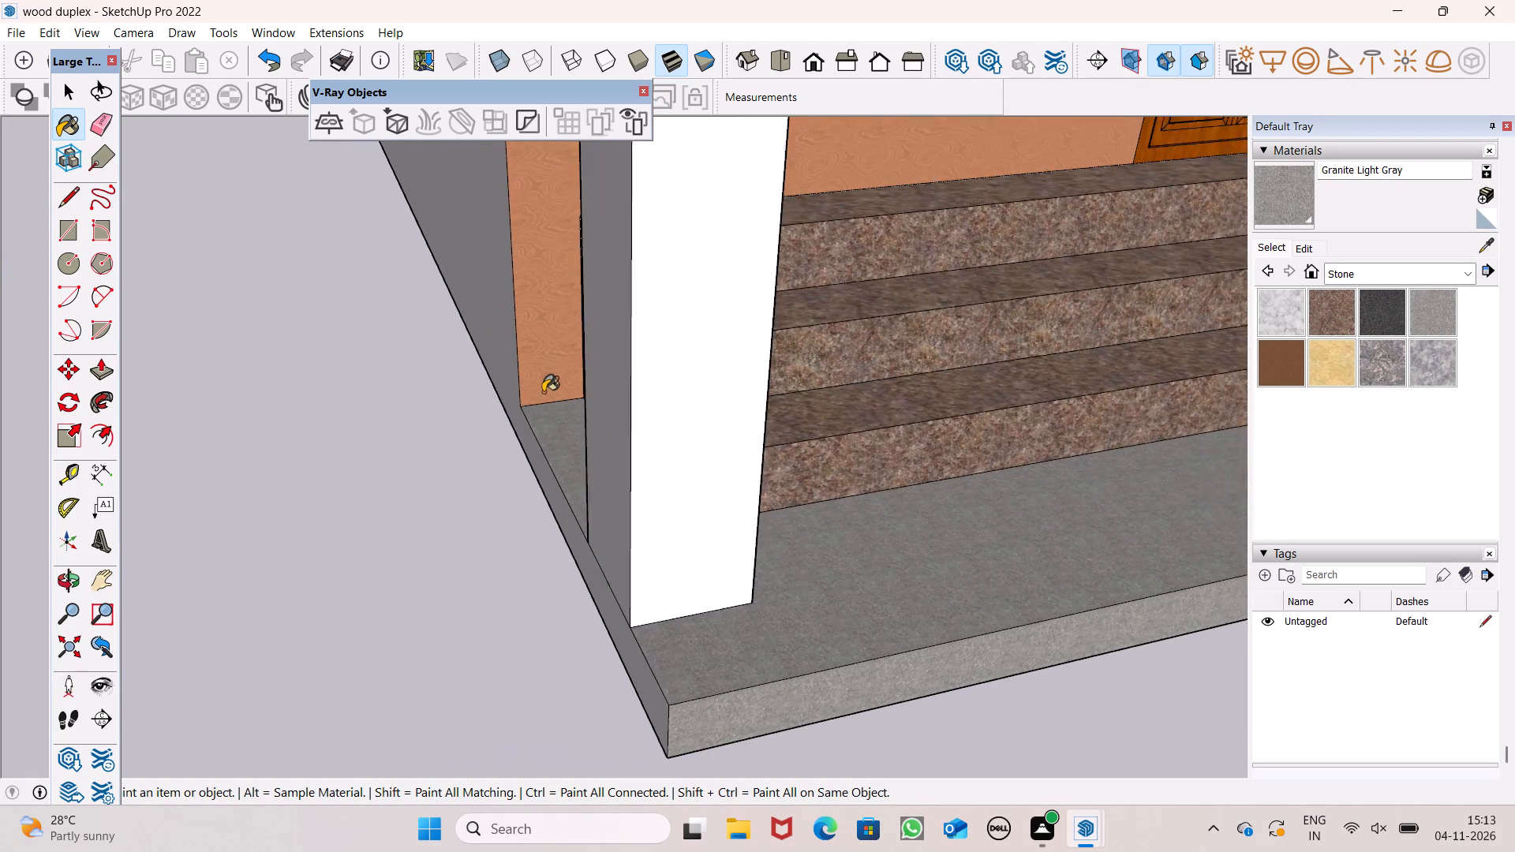
scroll(543, 392, "down", 6)
scroll(372, 453, "down", 2)
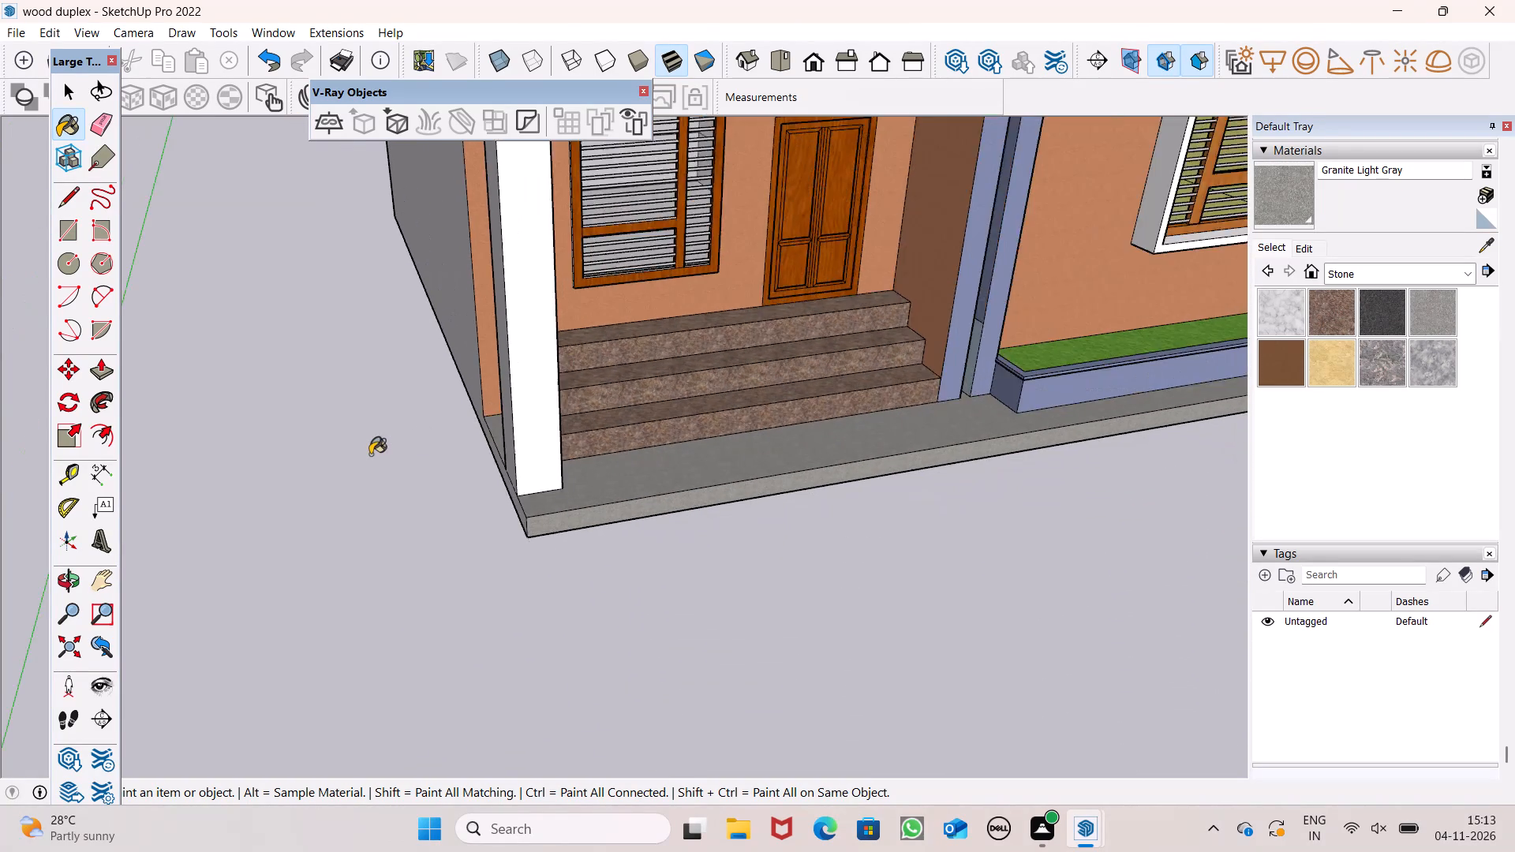
Draw a vertical line from the white corner column's base to the plinth's bottom edge at the planter end, dividing plinth from side wall.
scroll(370, 454, "down", 13)
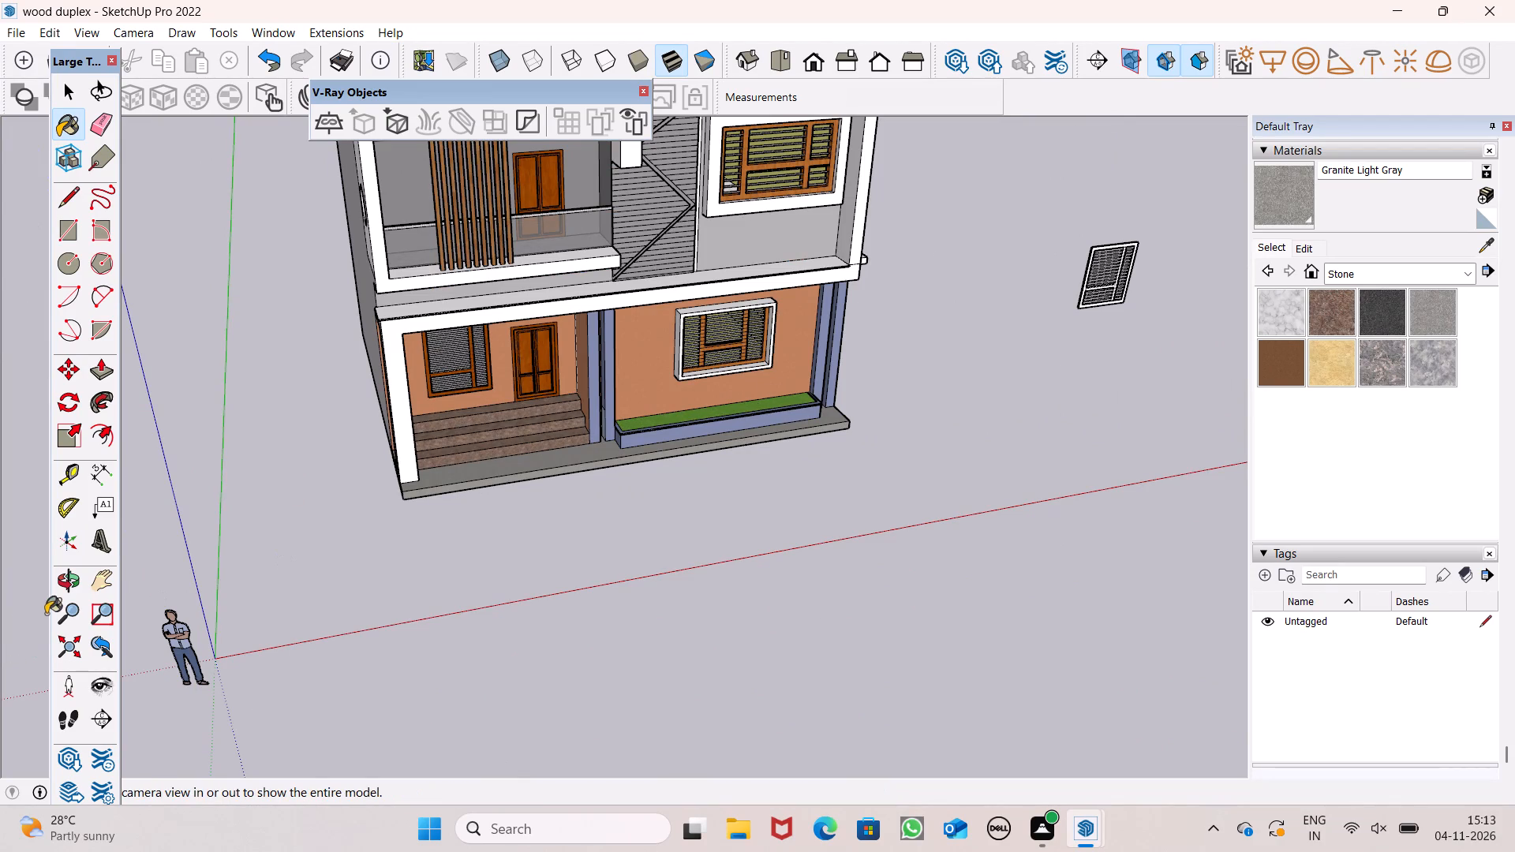
left_click(61, 585)
left_click_drag(552, 623, 123, 696)
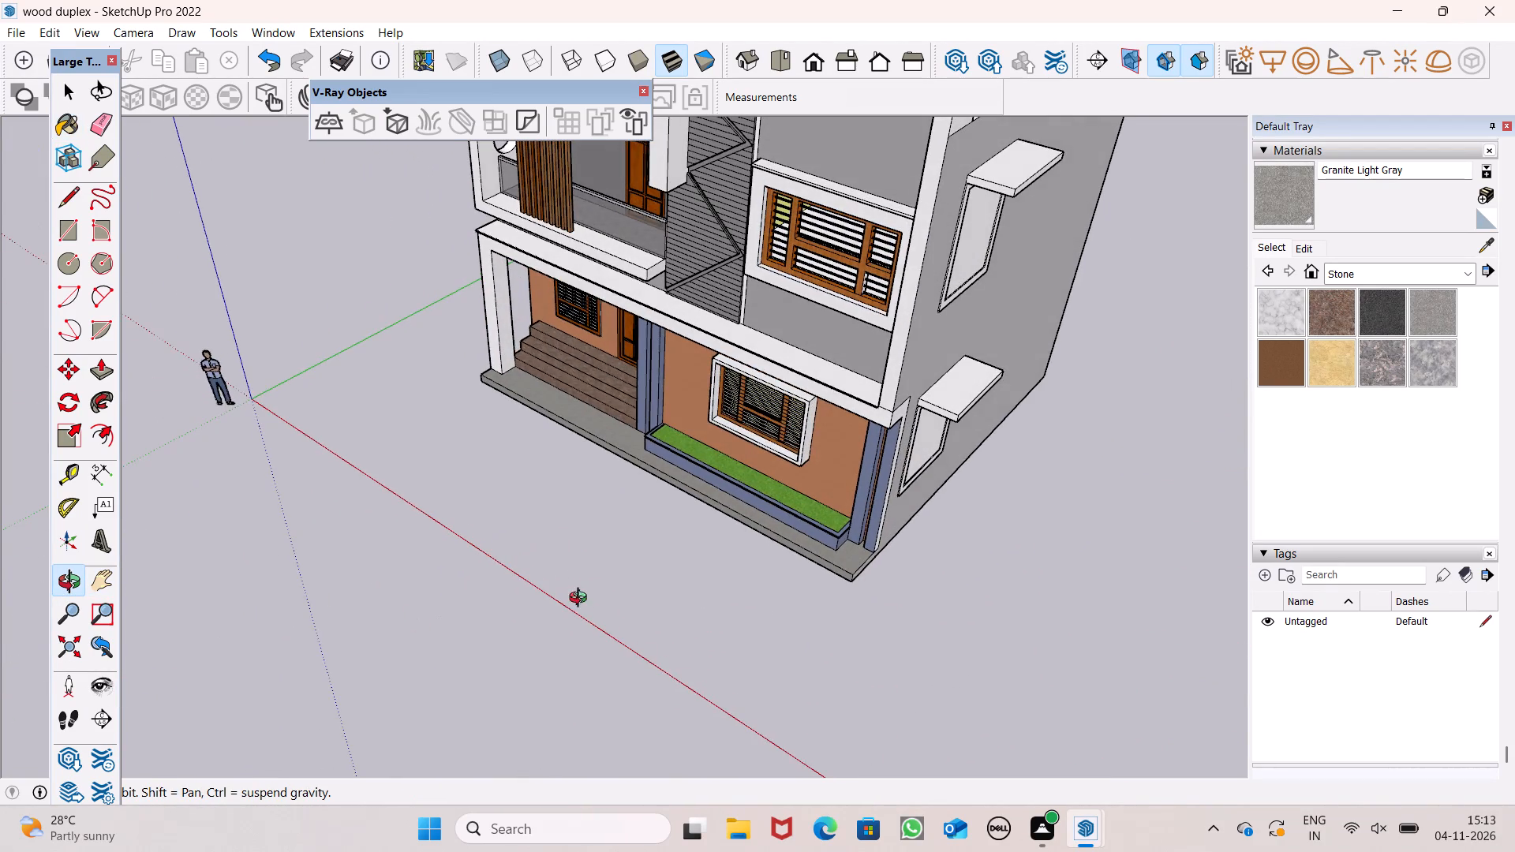
left_click_drag(582, 600, 522, 496)
scroll(860, 555, "up", 4)
scroll(860, 555, "down", 1)
scroll(972, 574, "up", 1)
left_click_drag(907, 611, 886, 516)
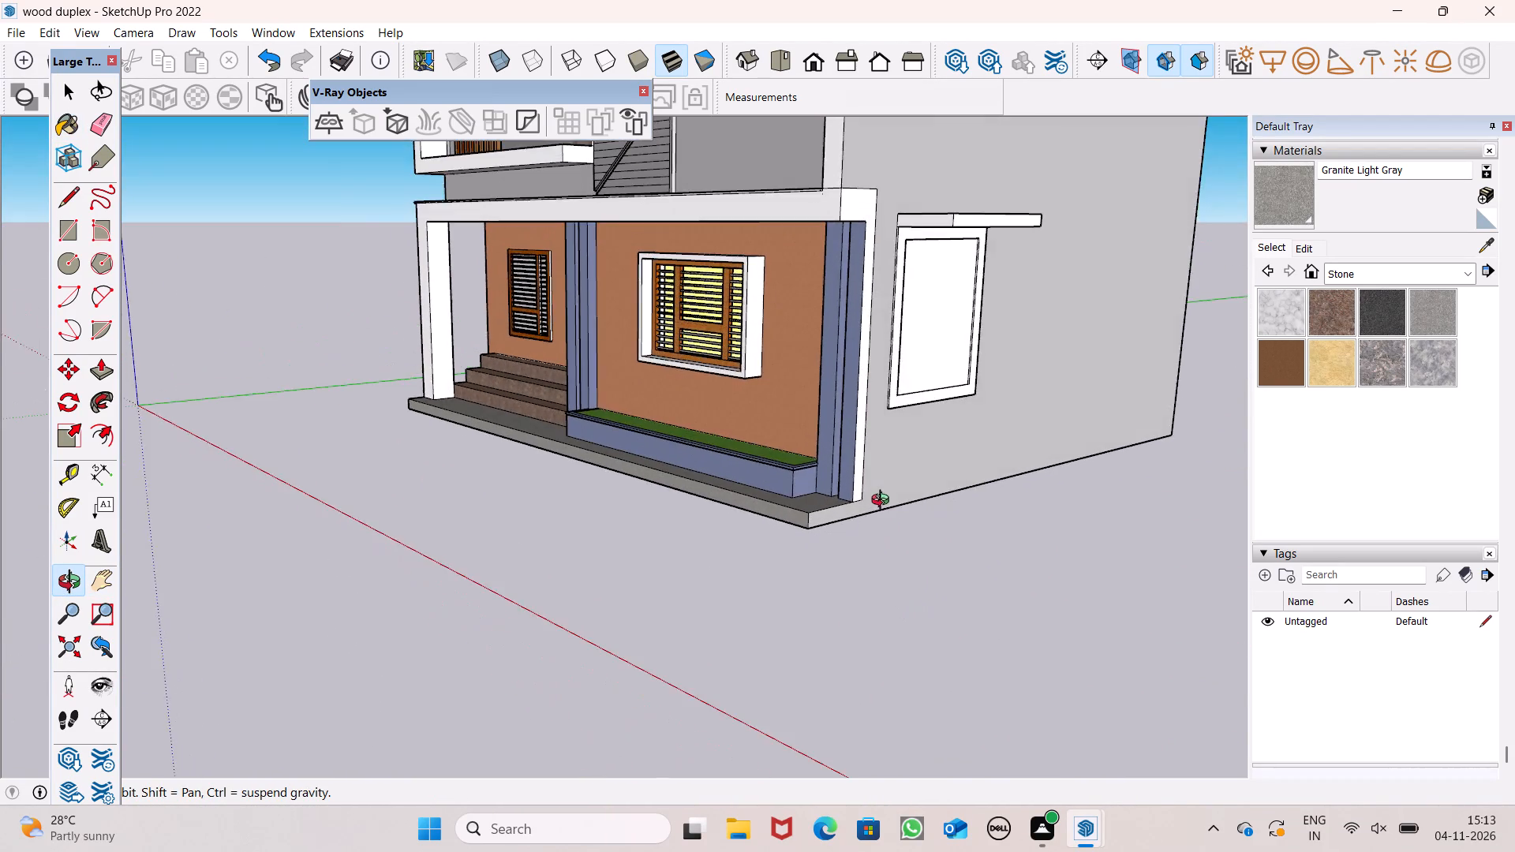
scroll(877, 503, "up", 13)
left_click_drag(750, 615, 1009, 717)
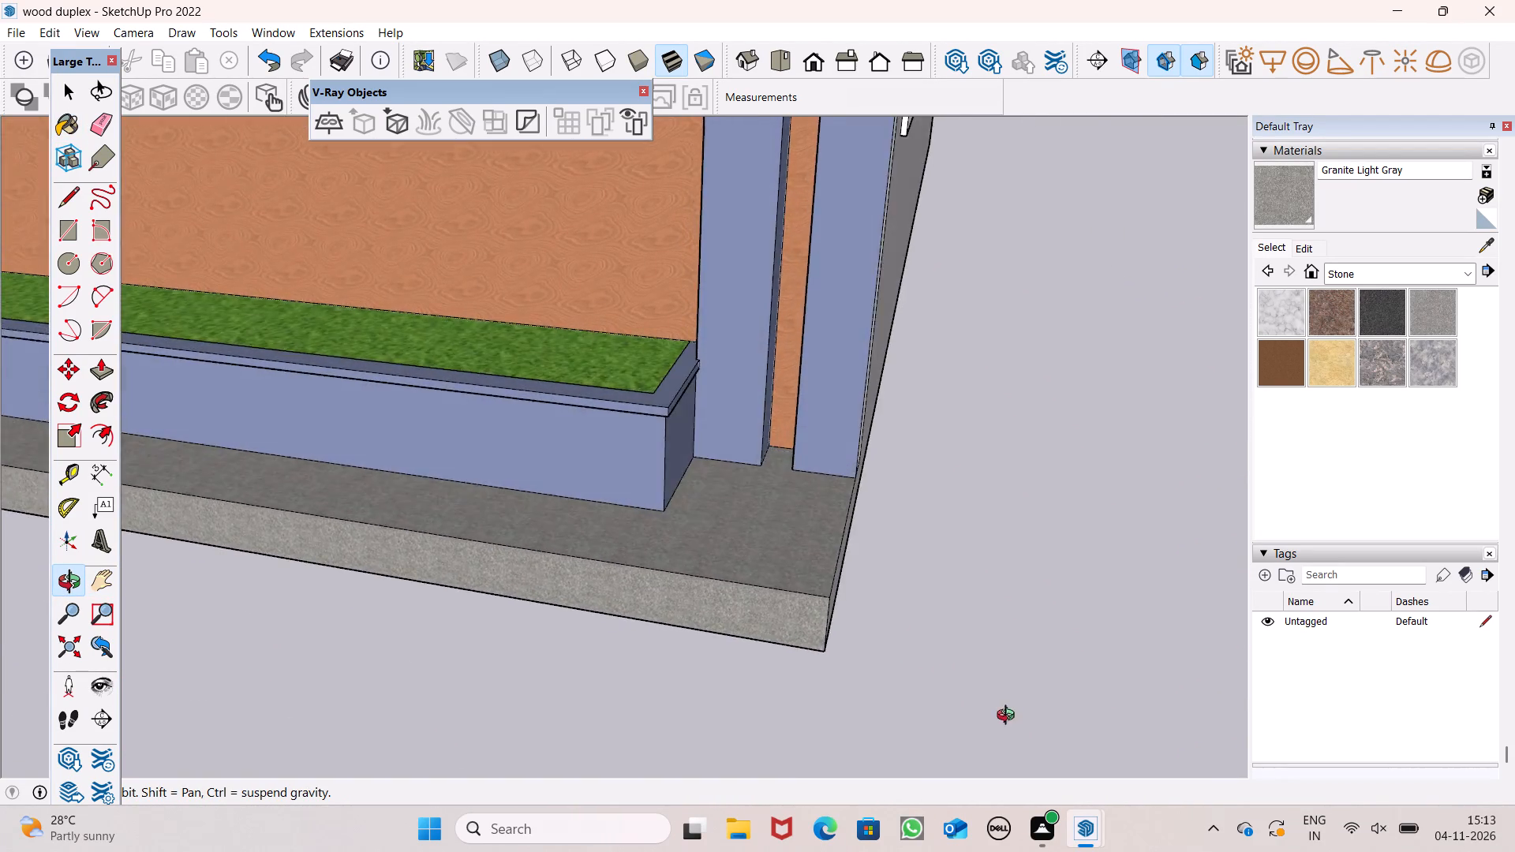
left_click_drag(1009, 717, 575, 802)
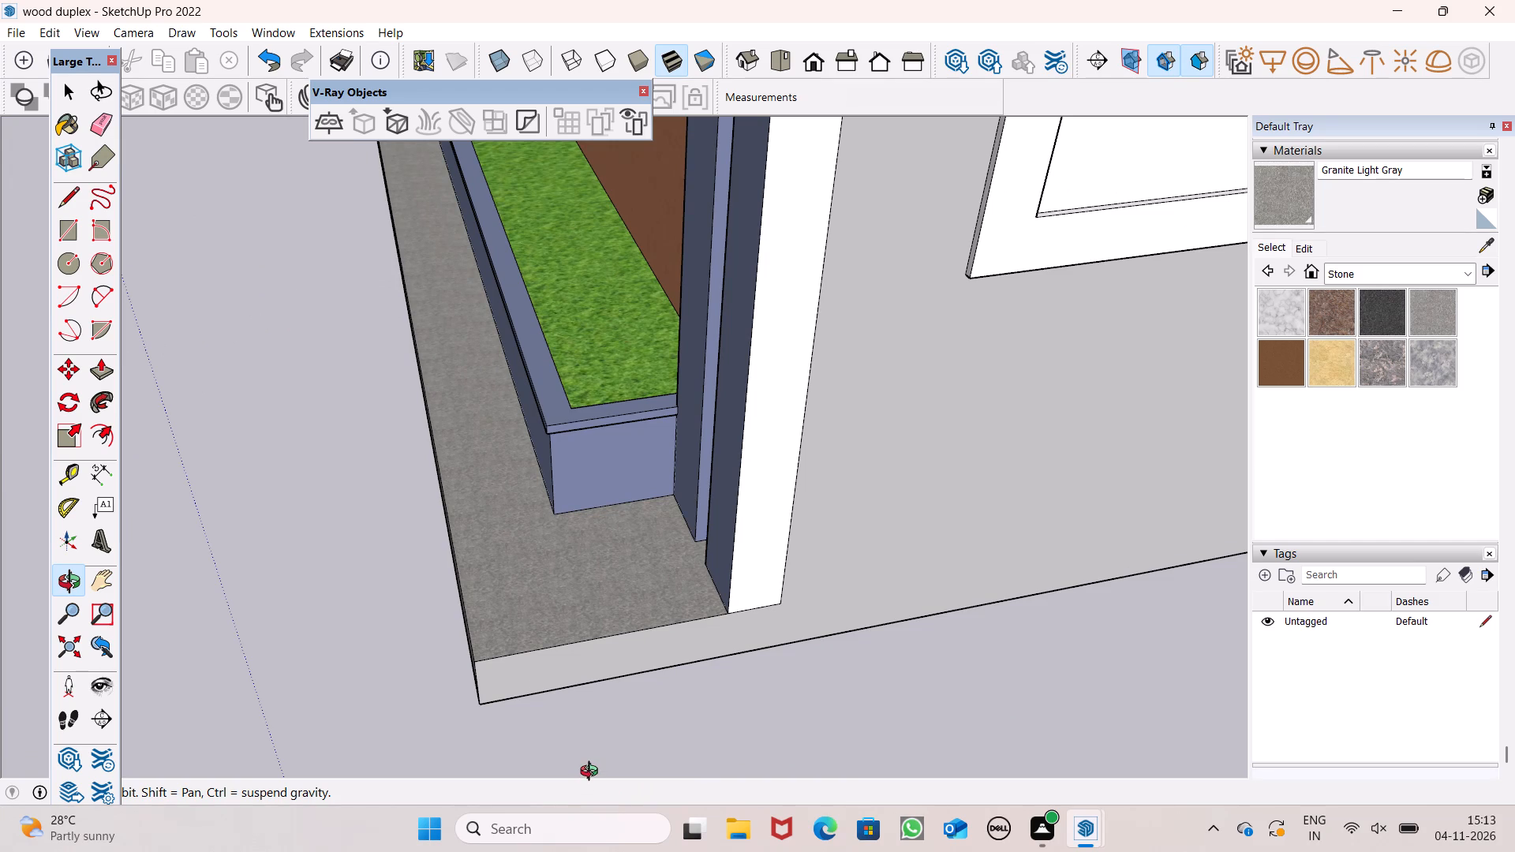
scroll(665, 714, "down", 4)
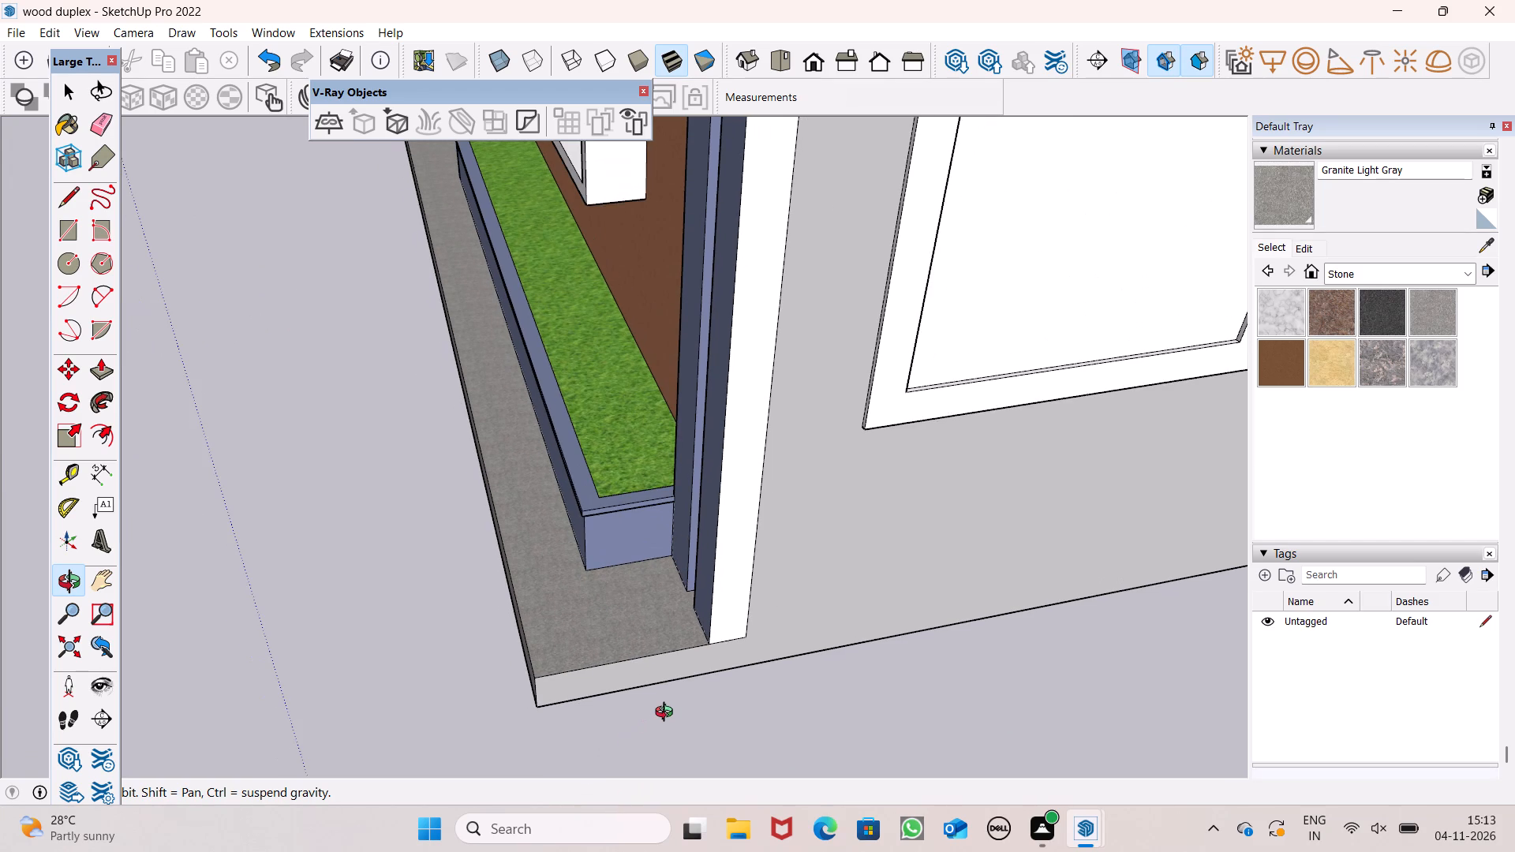
scroll(670, 709, "down", 4)
left_click_drag(639, 710, 837, 745)
scroll(797, 720, "down", 5)
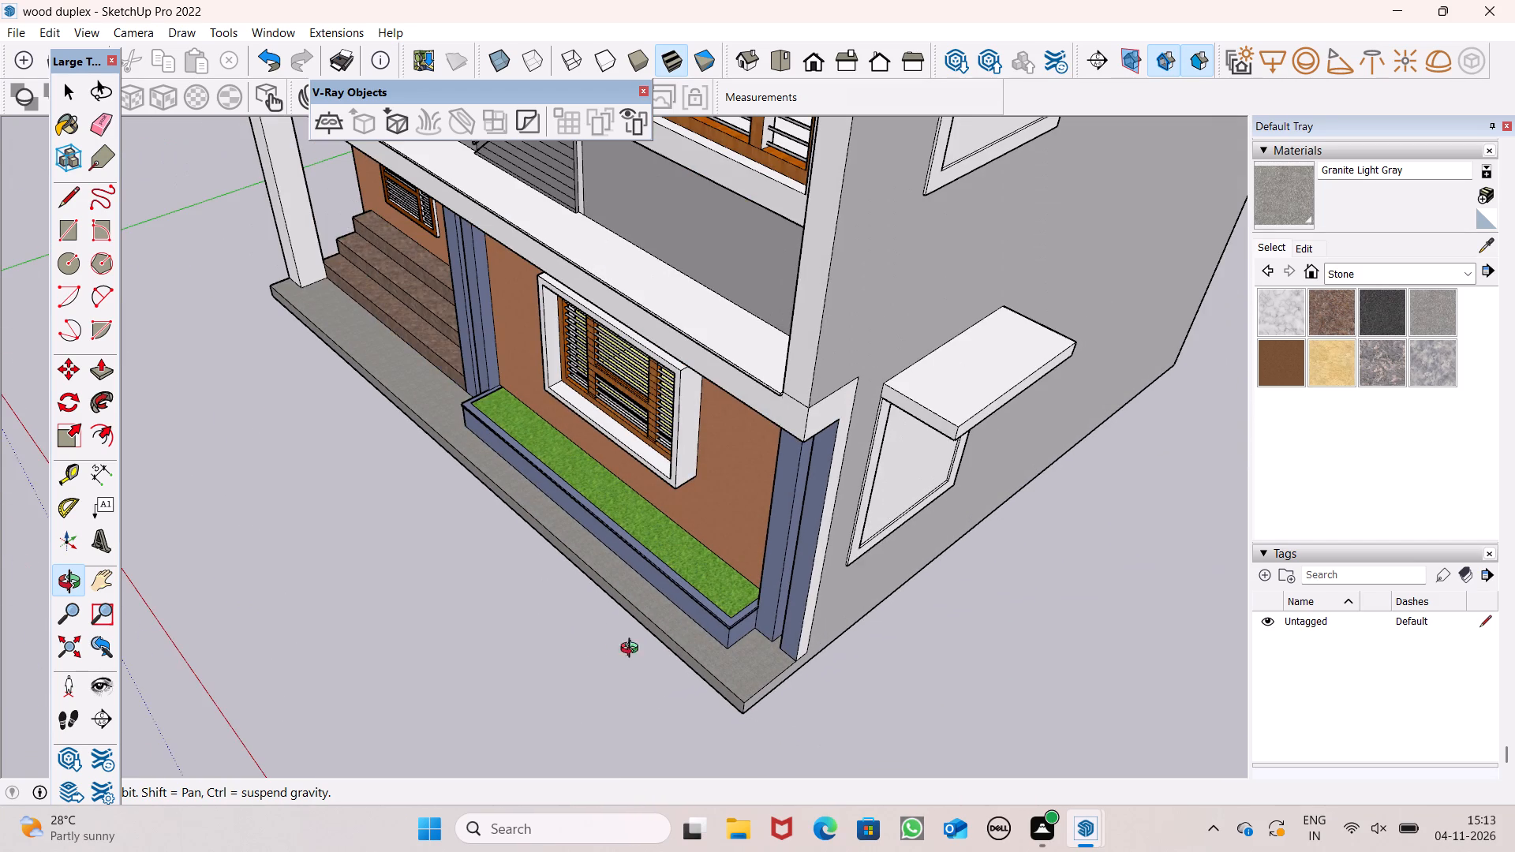
left_click_drag(561, 658, 643, 660)
scroll(602, 678, "down", 4)
left_click_drag(636, 741, 555, 593)
scroll(735, 707, "up", 18)
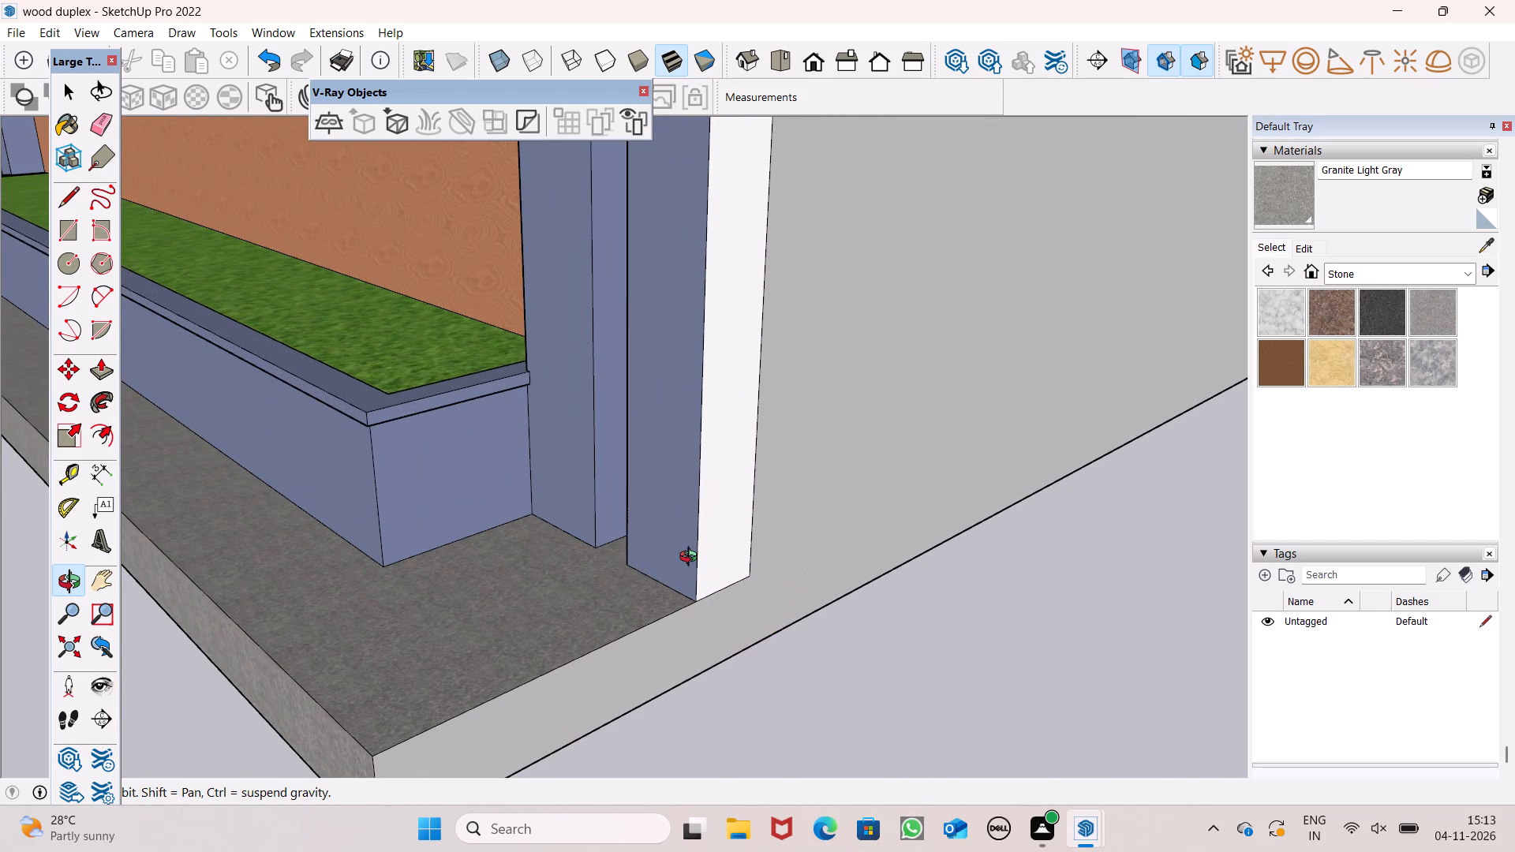
scroll(692, 559, "up", 11)
left_click_drag(755, 589, 739, 519)
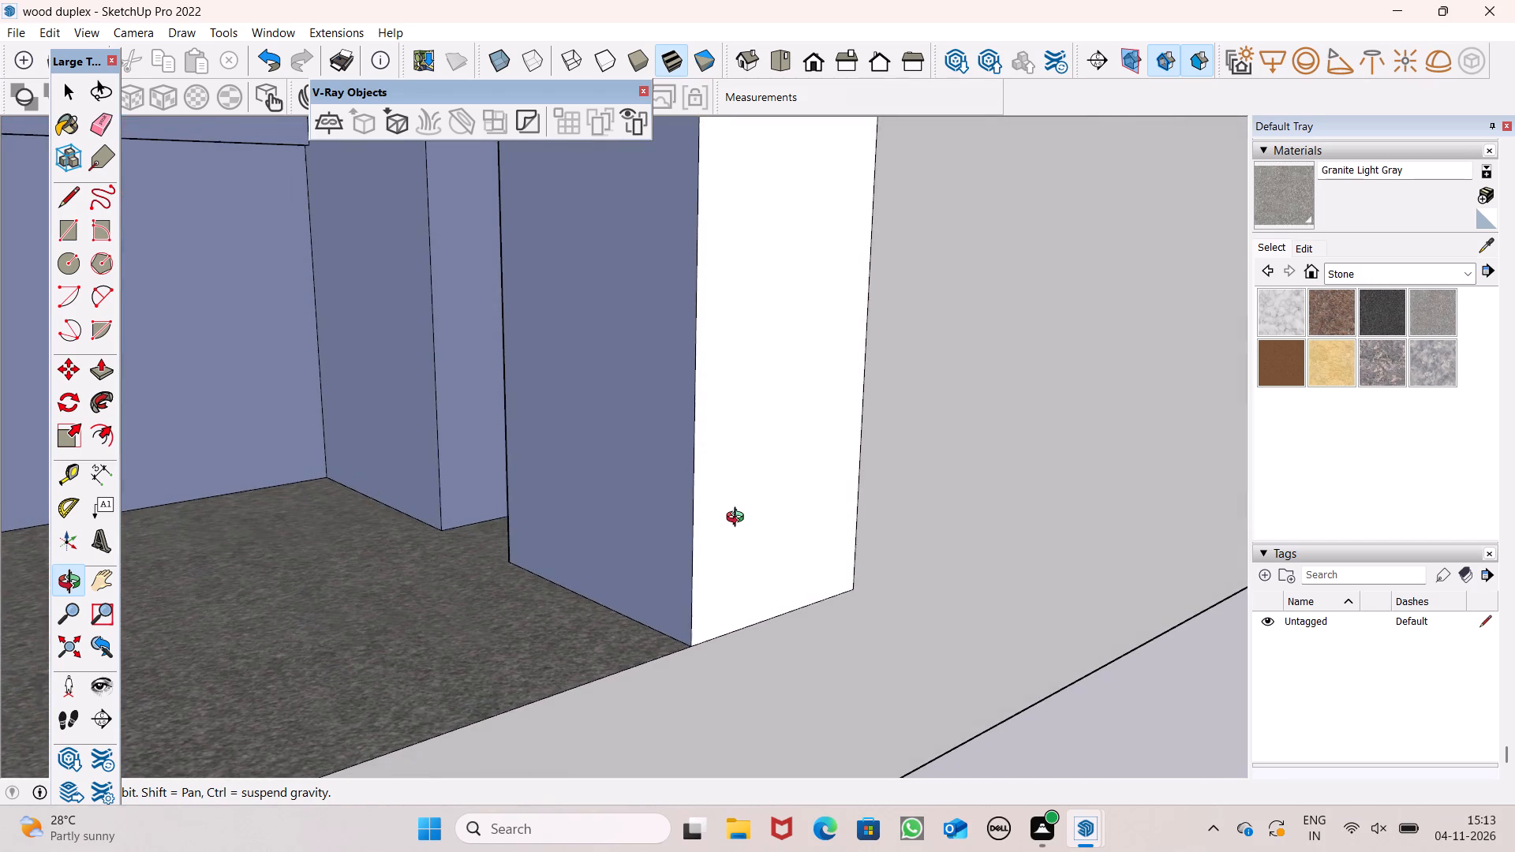
scroll(739, 519, "down", 5)
left_click_drag(885, 573, 807, 581)
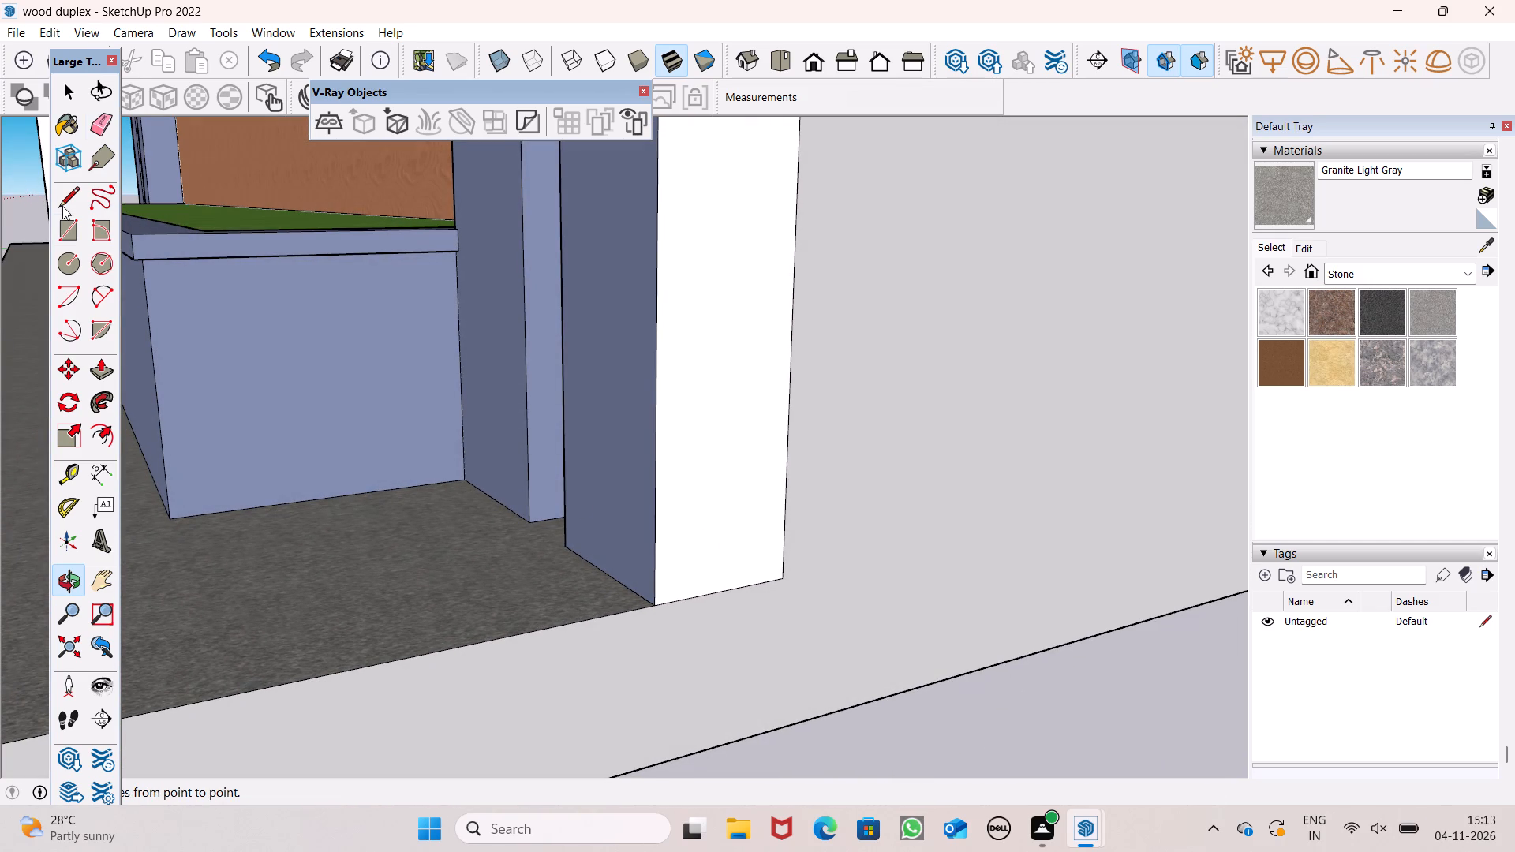
left_click(66, 206)
scroll(653, 352, "down", 4)
scroll(757, 514, "up", 4)
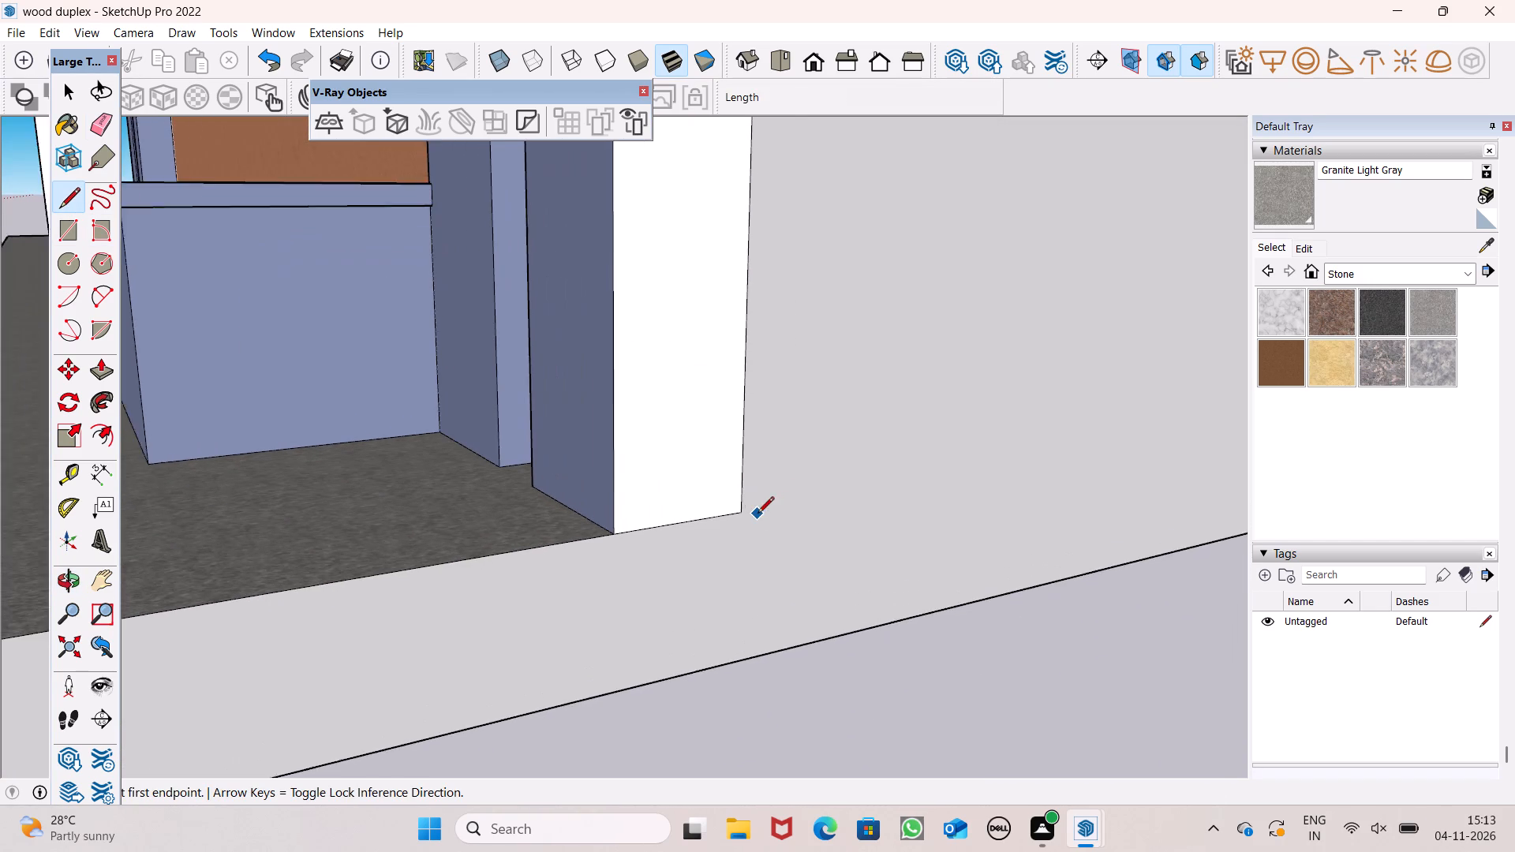
left_click(742, 514)
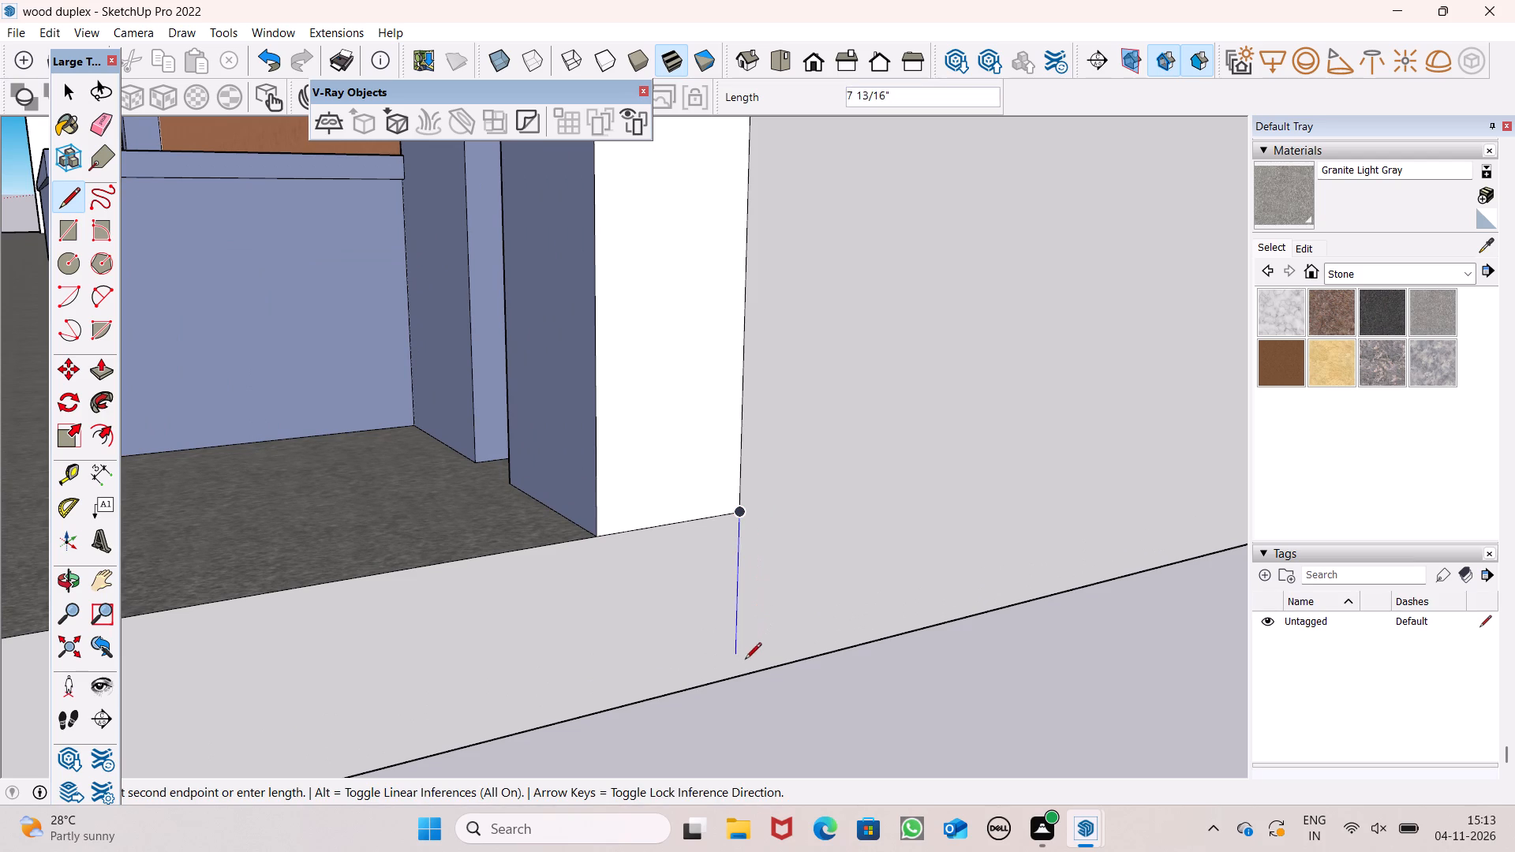
left_click(735, 675)
Draw a 9" vertical line from the wall corner beside the entrance steps down to the plinth's bottom edge.
scroll(808, 640, "down", 8)
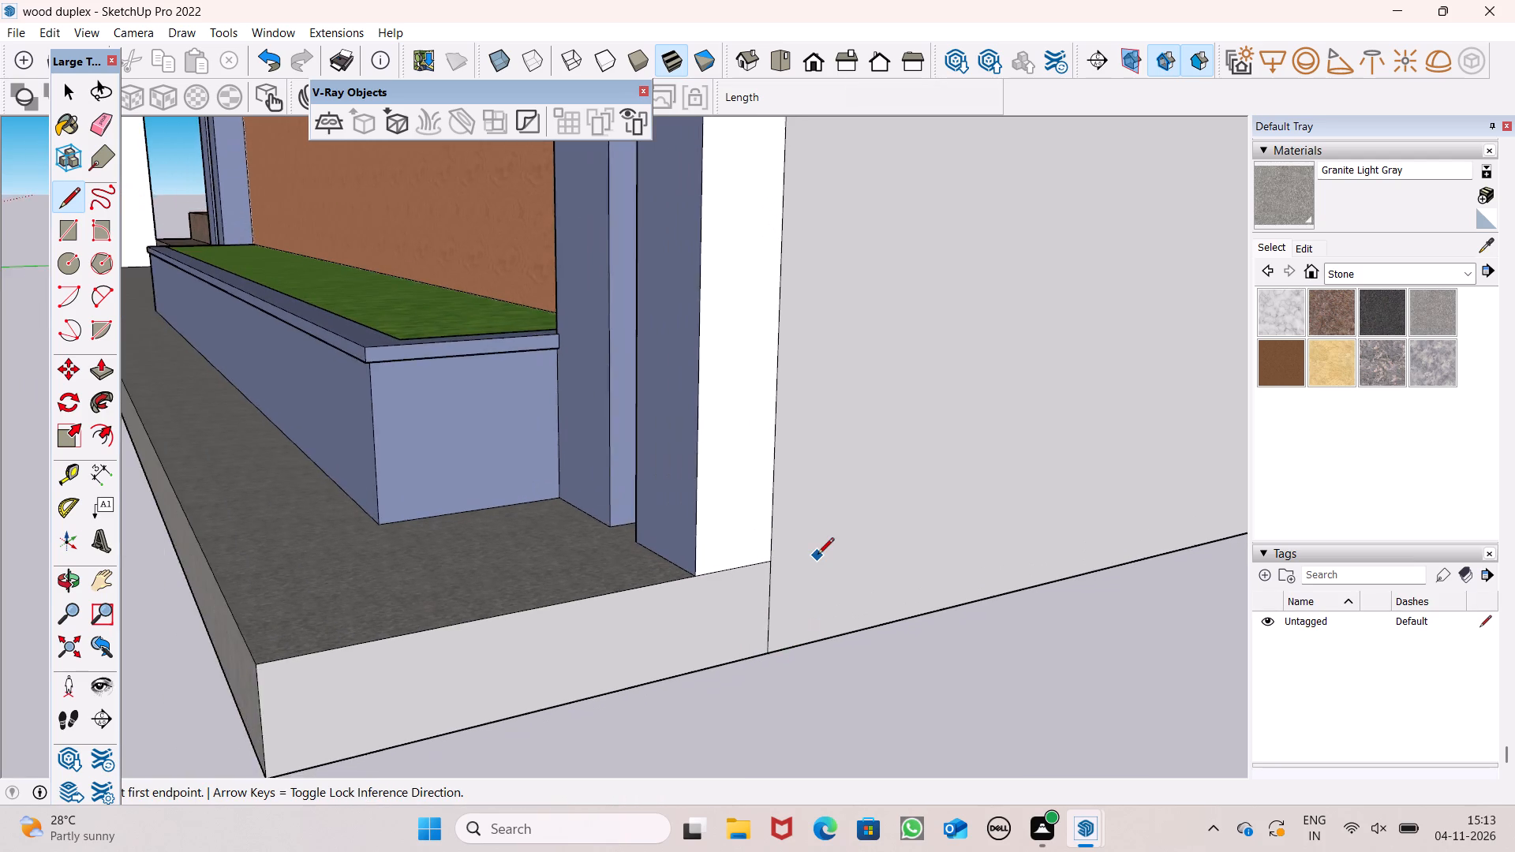
scroll(817, 555, "down", 4)
left_click(48, 579)
left_click(65, 581)
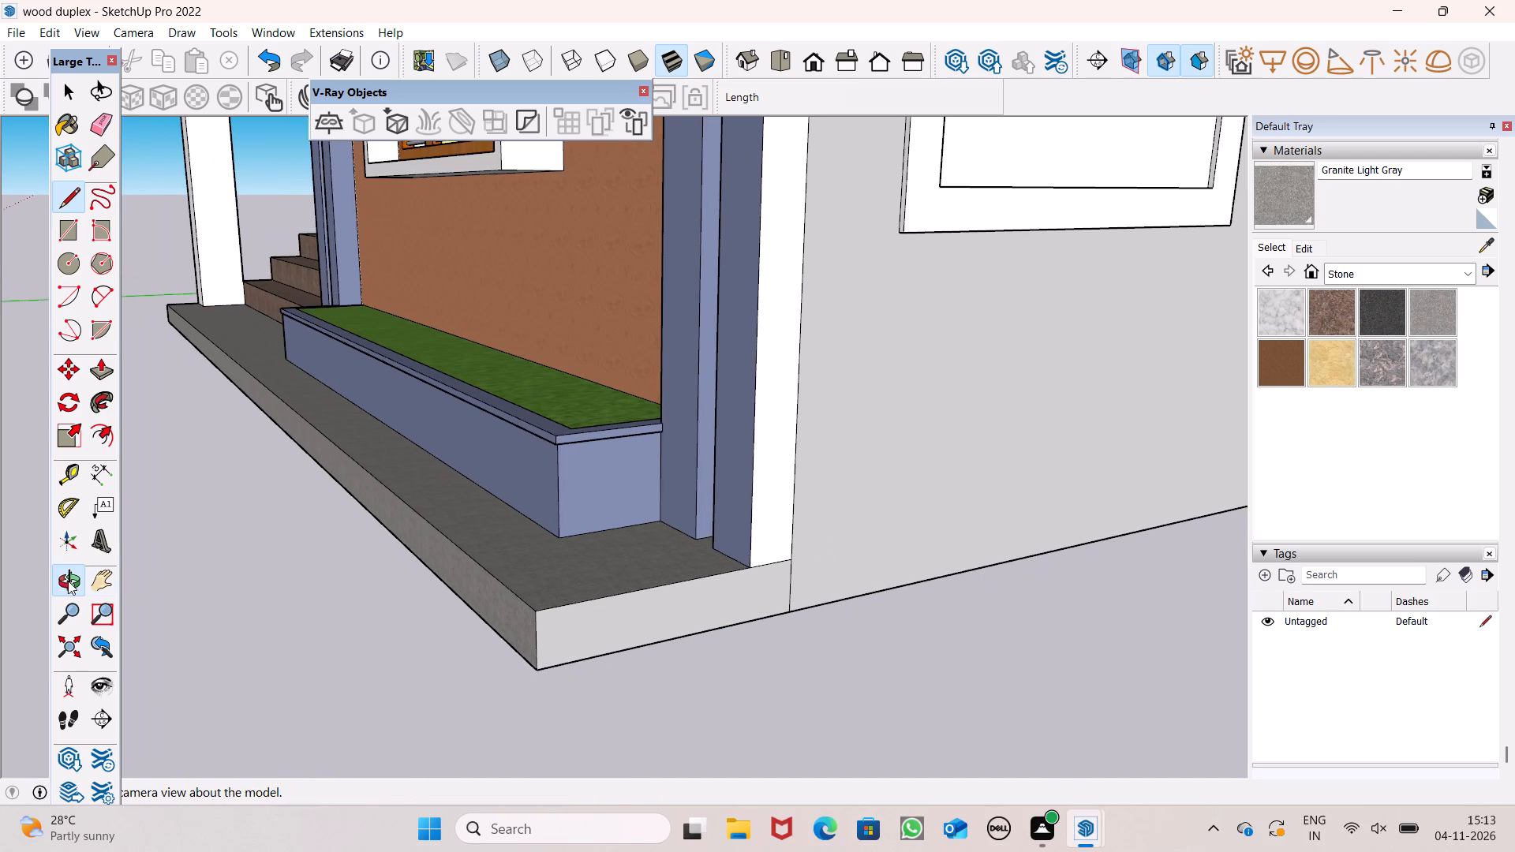
left_click_drag(232, 520, 775, 505)
scroll(922, 471, "down", 9)
left_click_drag(630, 518, 1001, 490)
scroll(1004, 488, "down", 4)
left_click_drag(726, 544, 787, 544)
scroll(402, 651, "up", 6)
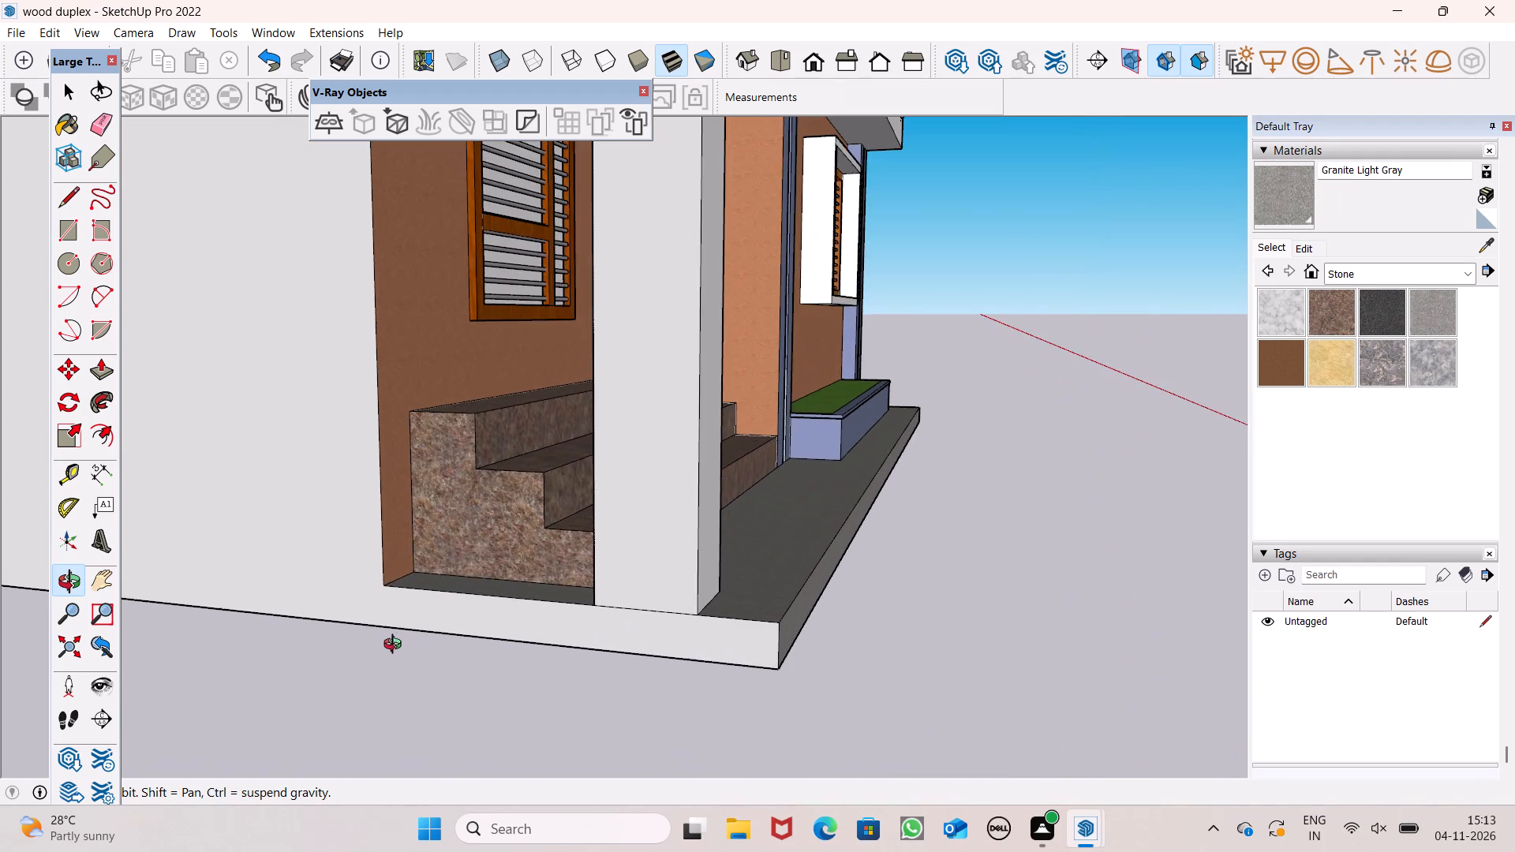
left_click_drag(395, 645, 427, 594)
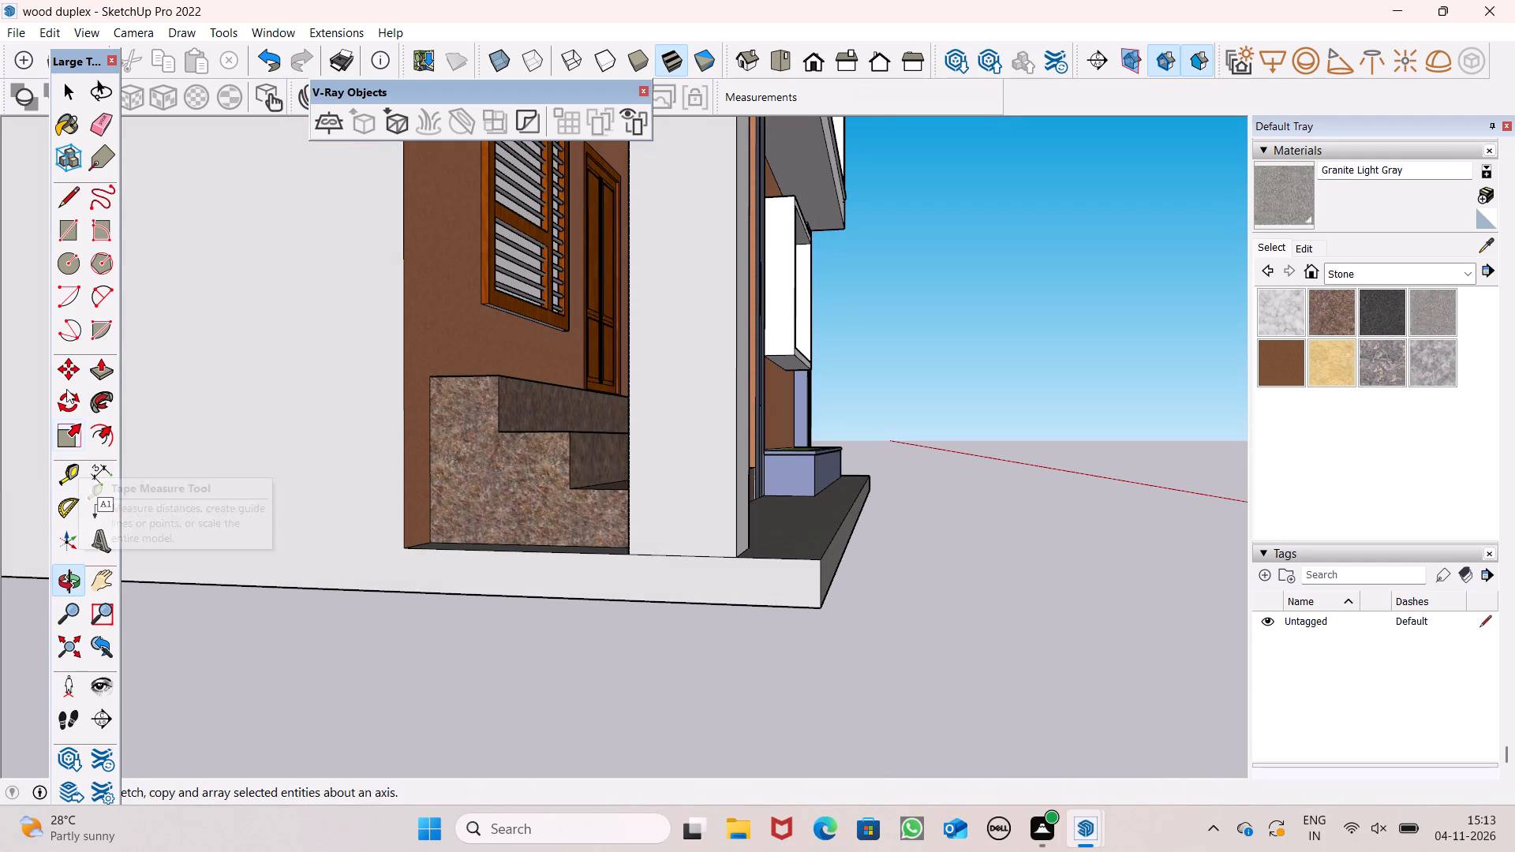
left_click(68, 196)
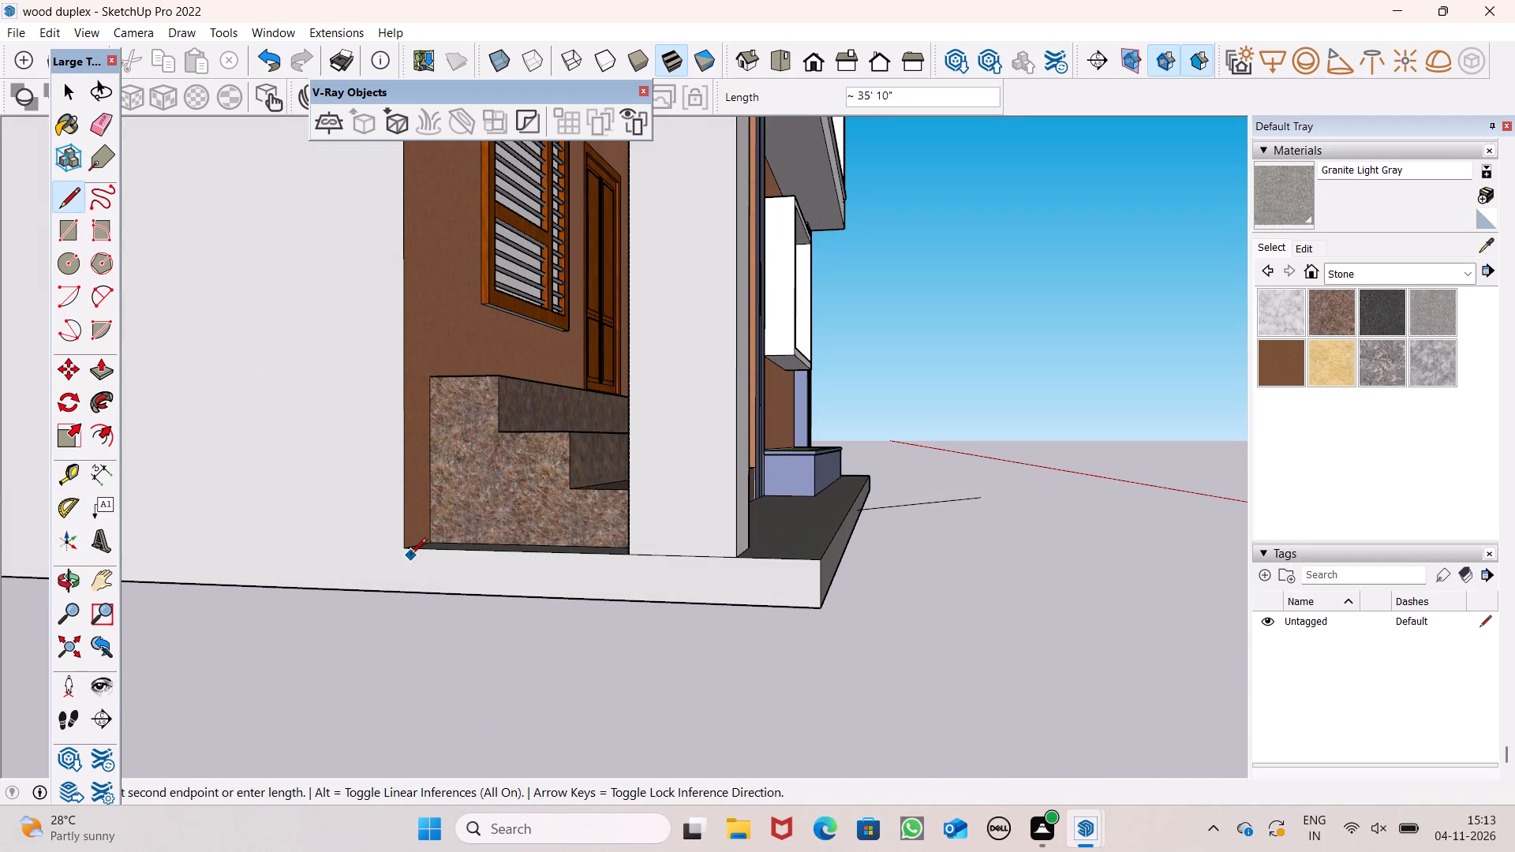
key("space")
type("l")
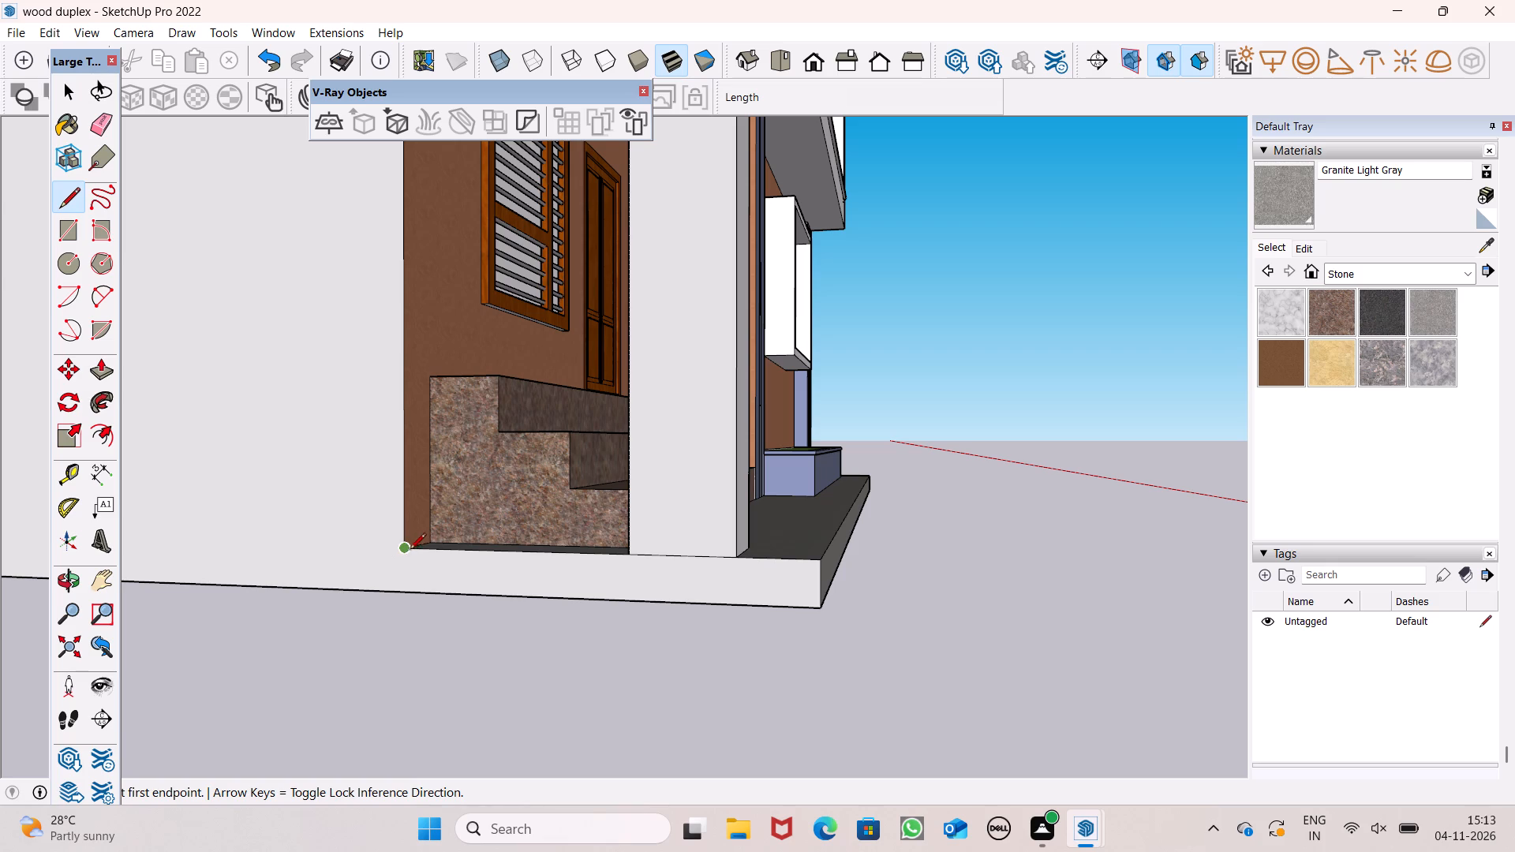
scroll(400, 600, "up", 8)
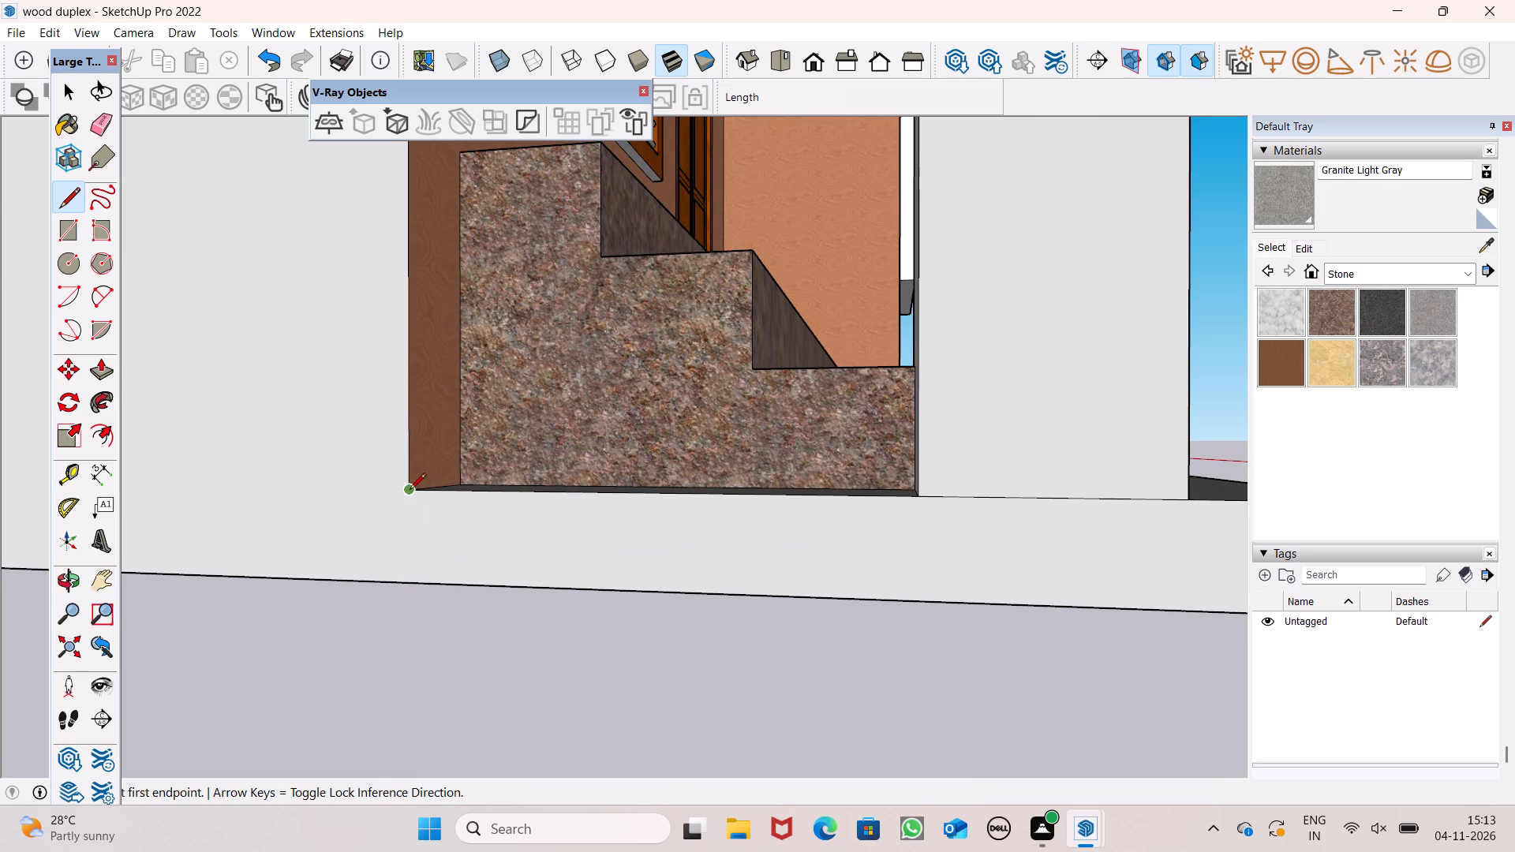
left_click(410, 491)
left_click(410, 578)
key("space")
Paint the separated plinth end face beside the entrance steps with Granite Light Gray.
key("o")
left_click_drag(516, 543, 235, 594)
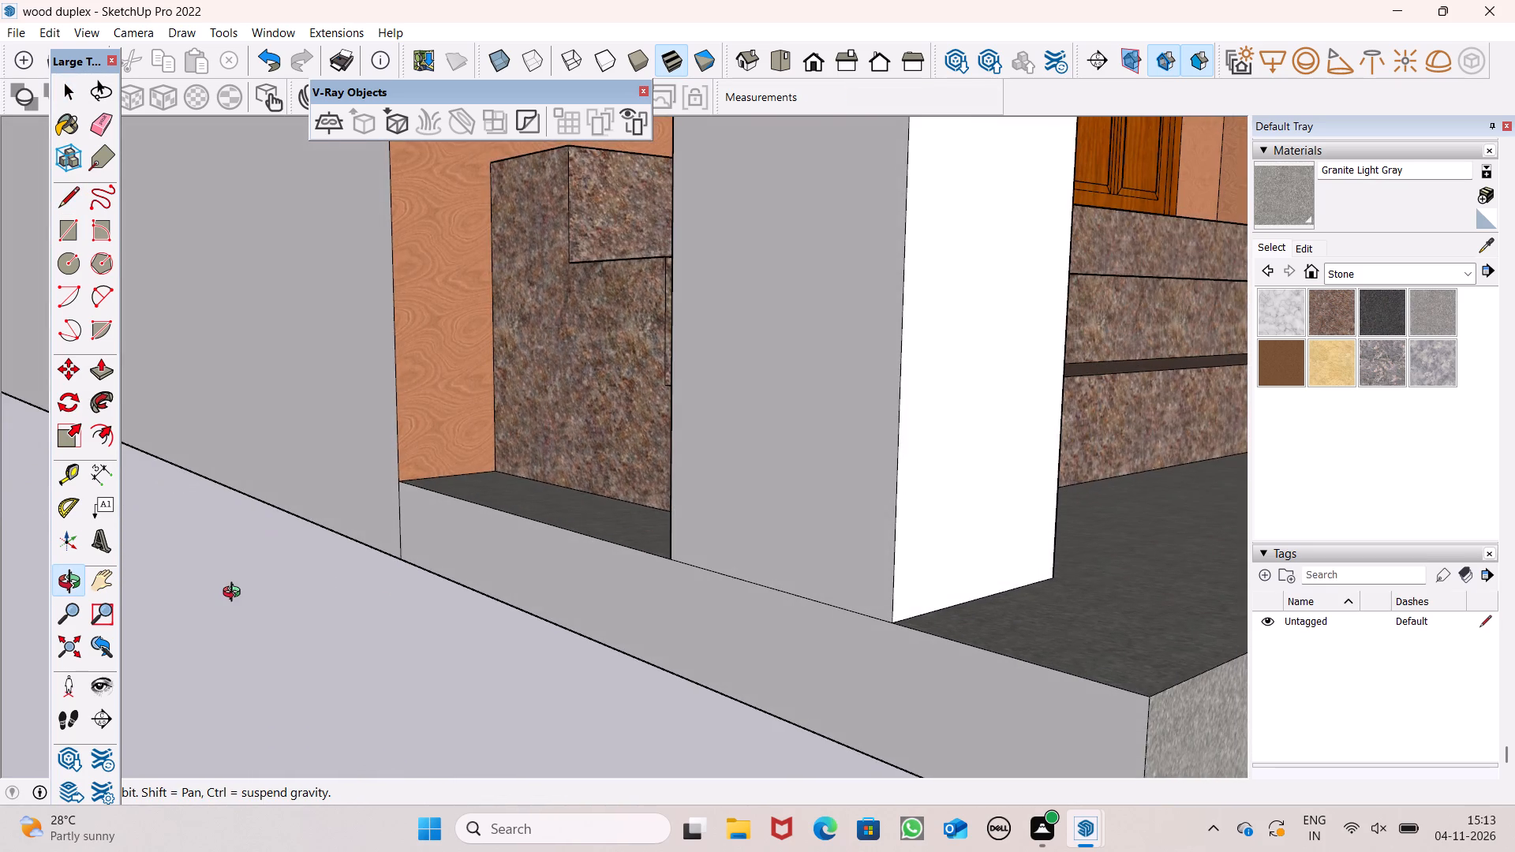
scroll(215, 594, "down", 5)
scroll(213, 605, "up", 1)
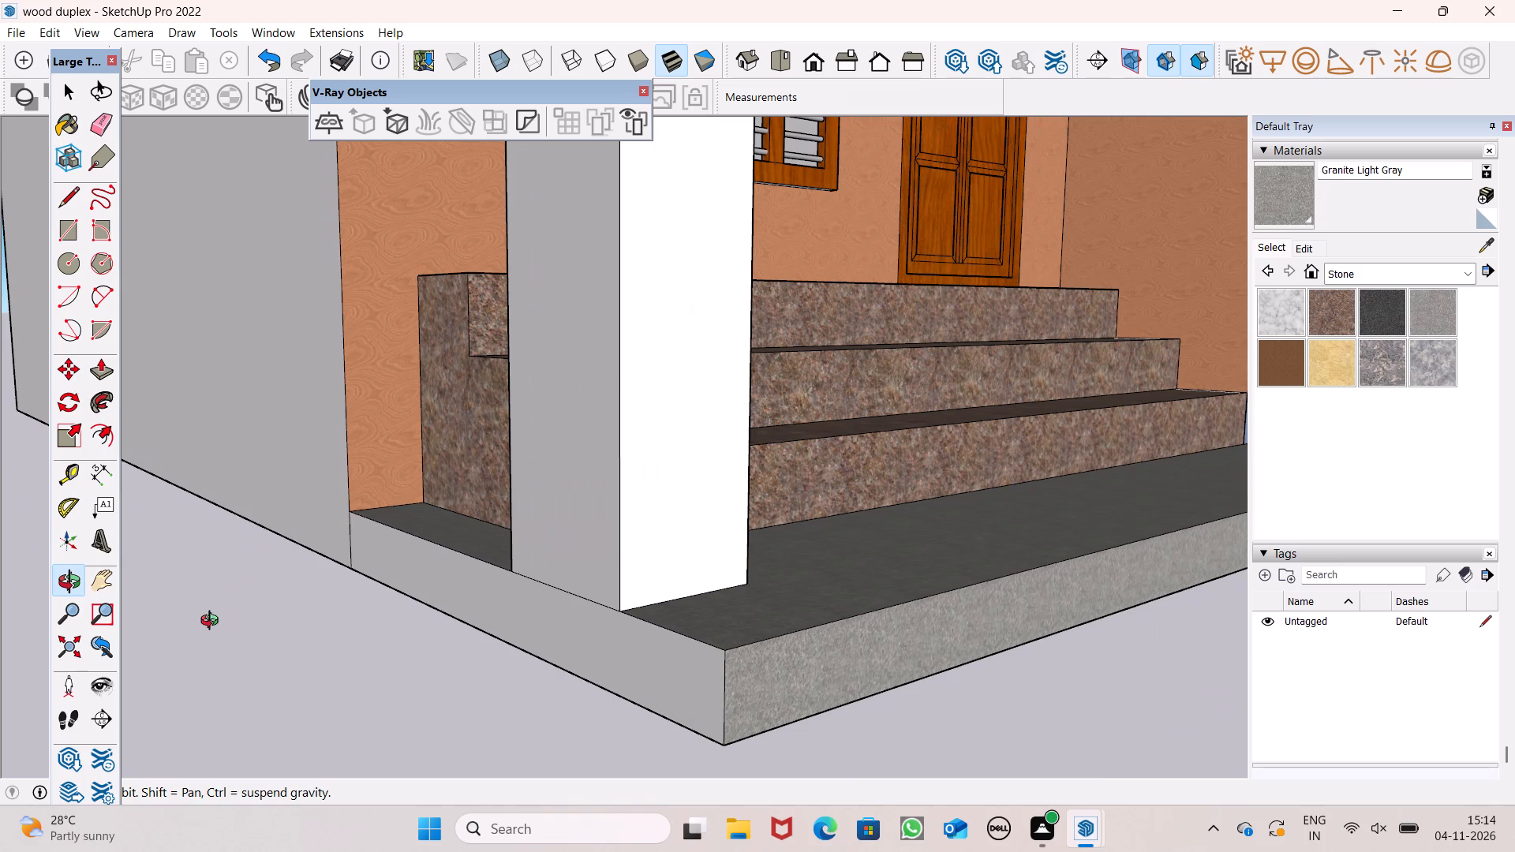
scroll(217, 626, "down", 4)
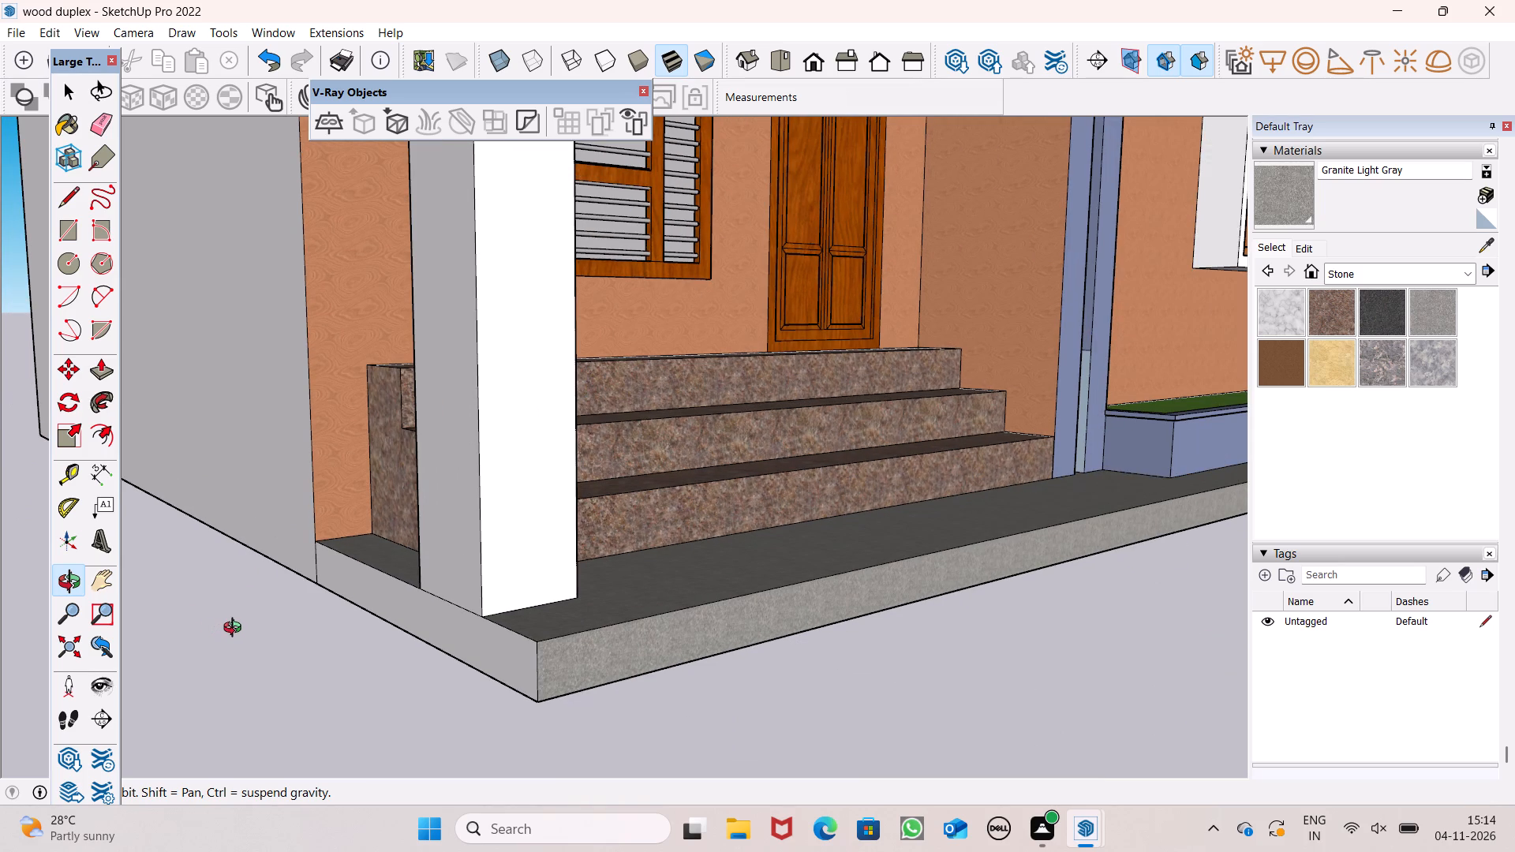
scroll(236, 630, "down", 4)
scroll(342, 663, "down", 3)
left_click_drag(409, 677, 435, 679)
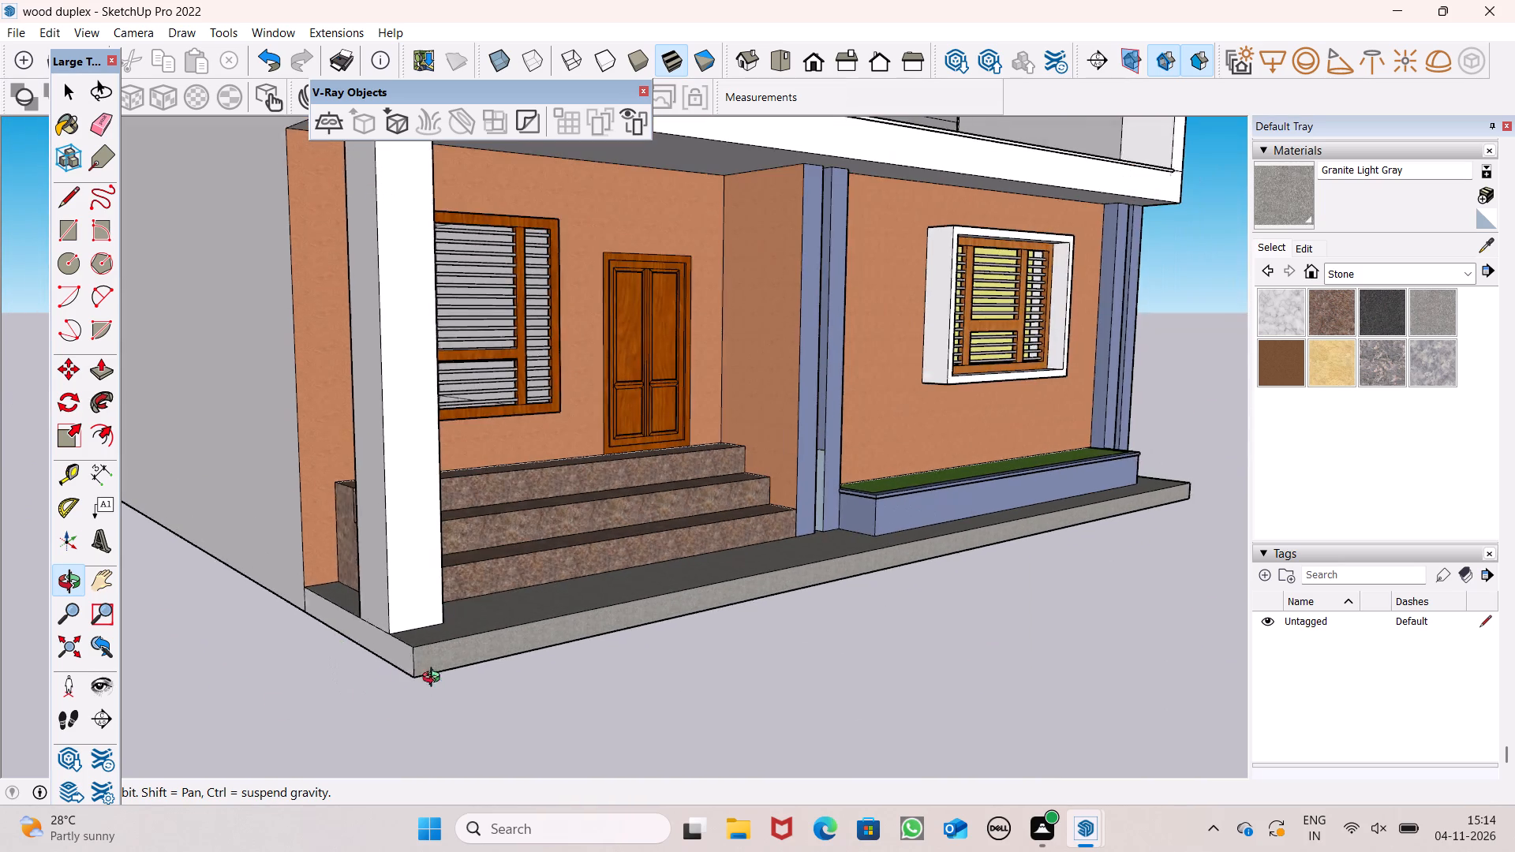
left_click_drag(435, 679, 521, 692)
left_click(1277, 193)
scroll(586, 686, "up", 3)
left_click(537, 689)
Paint the separated plinth end face at the planter end with Granite Light Gray.
left_click(69, 574)
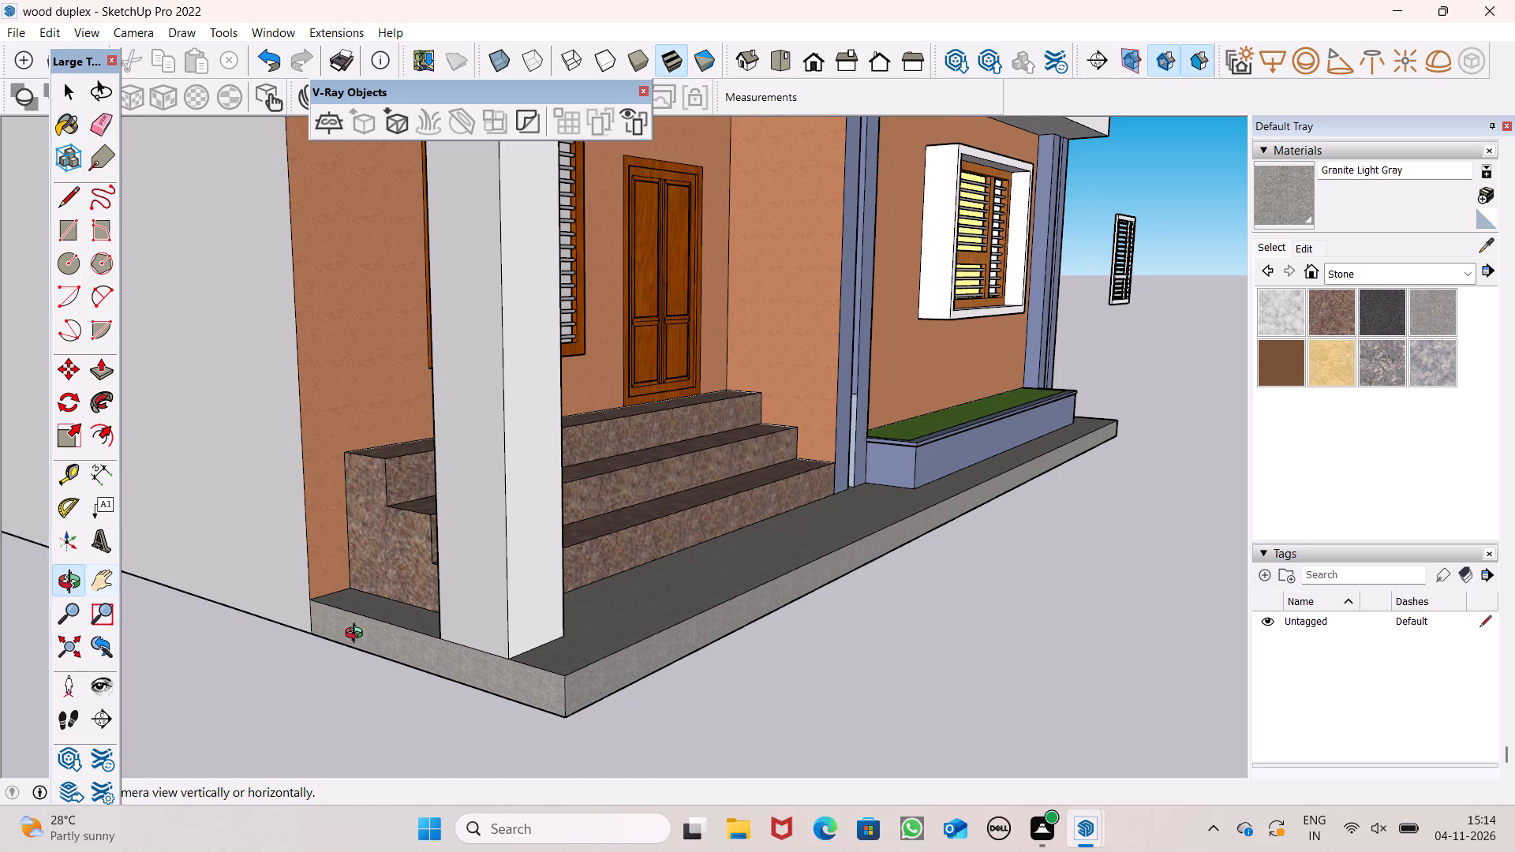
scroll(357, 635, "down", 12)
left_click_drag(794, 604, 344, 708)
scroll(326, 667, "down", 6)
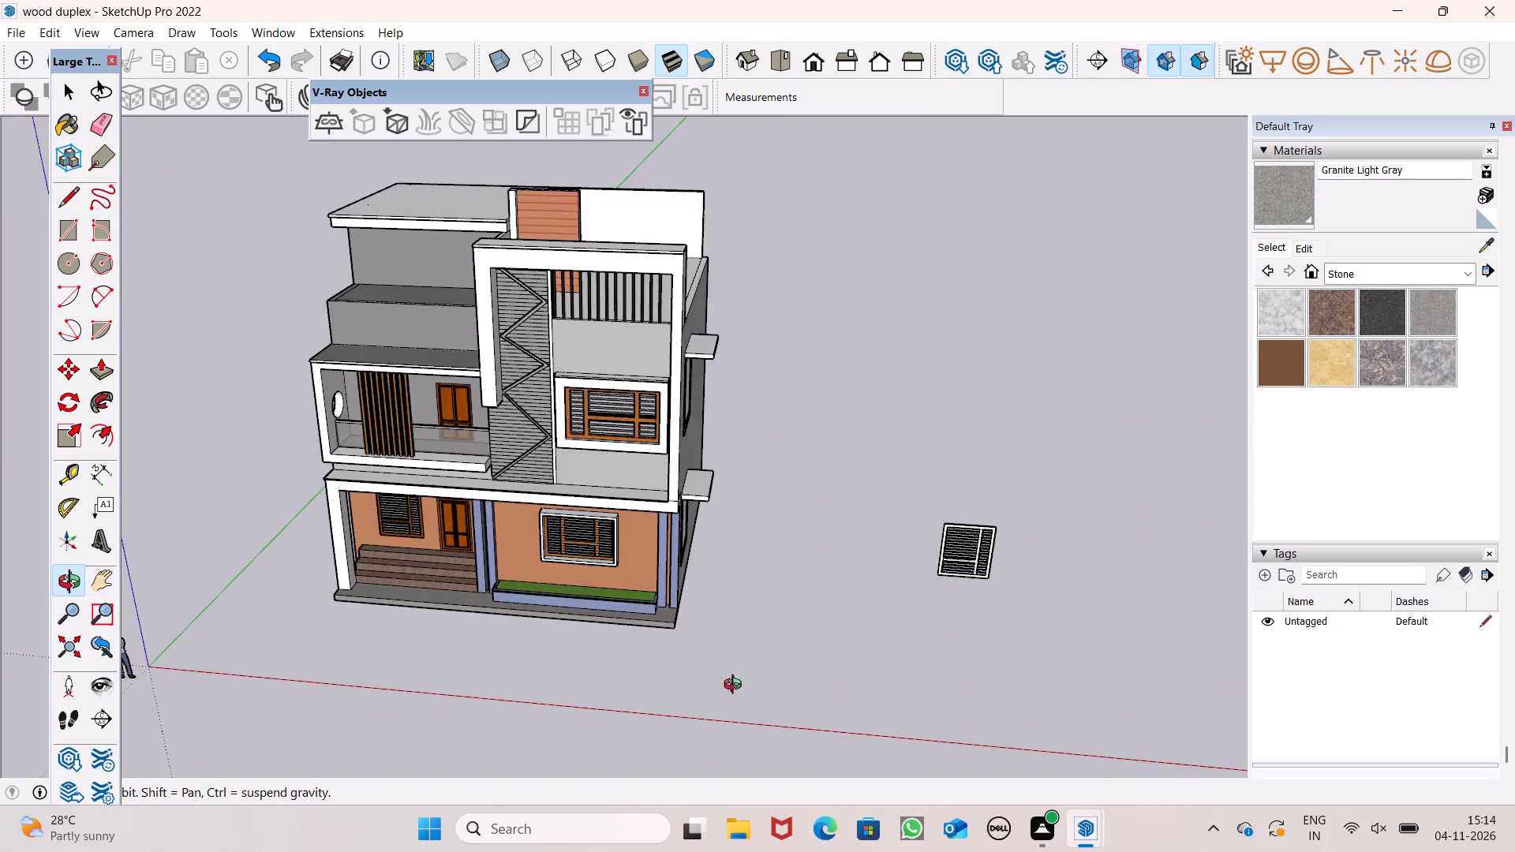
left_click_drag(734, 684, 378, 635)
scroll(631, 612, "up", 7)
left_click_drag(654, 666, 675, 594)
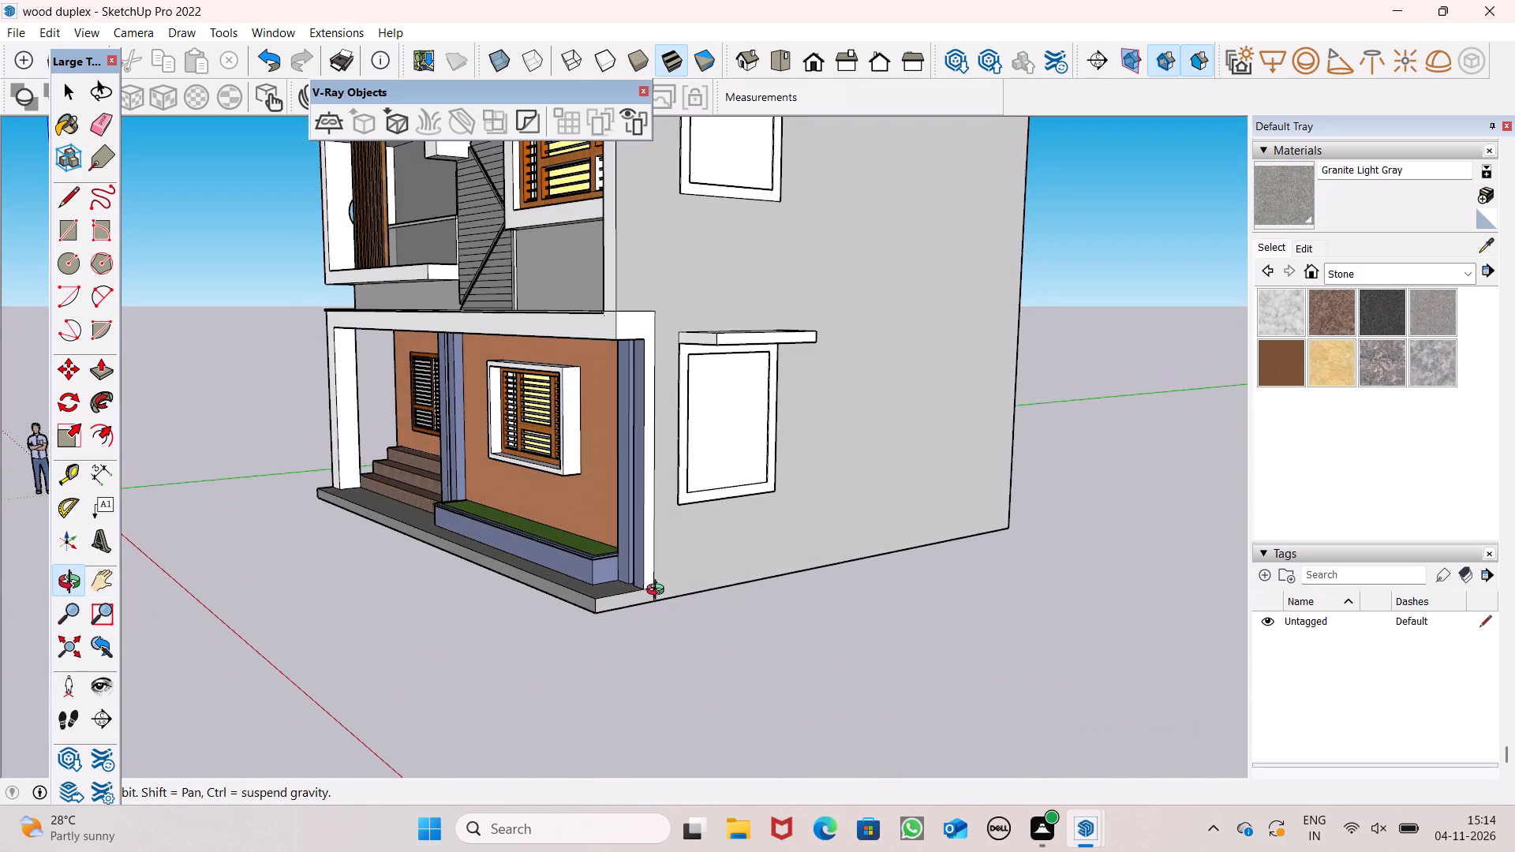
scroll(630, 578, "up", 12)
left_click_drag(614, 599, 594, 628)
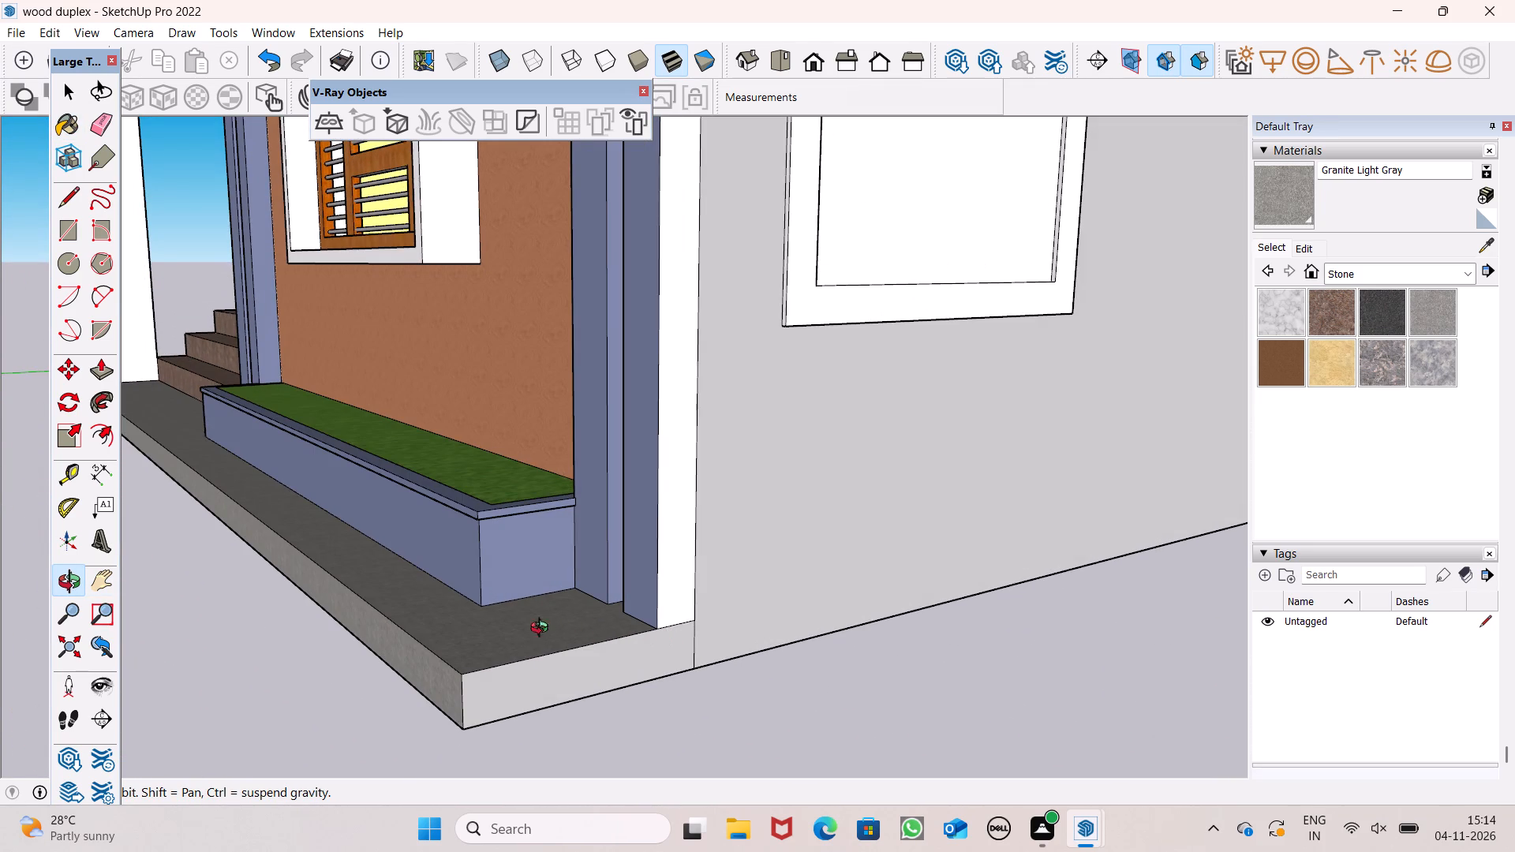
scroll(483, 654, "down", 2)
scroll(660, 630, "up", 9)
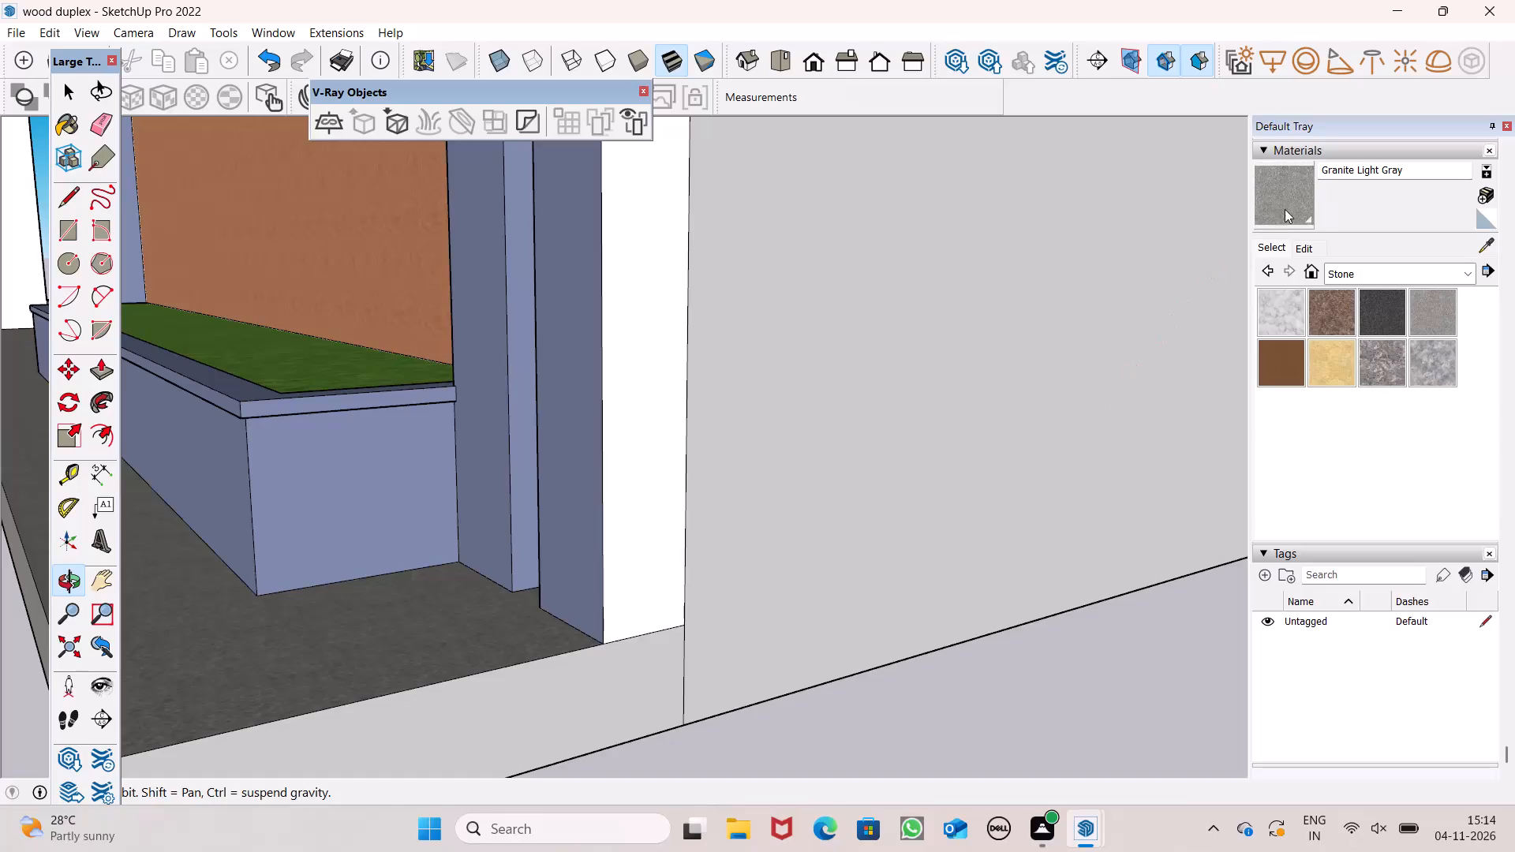
left_click(1285, 208)
left_click(624, 659)
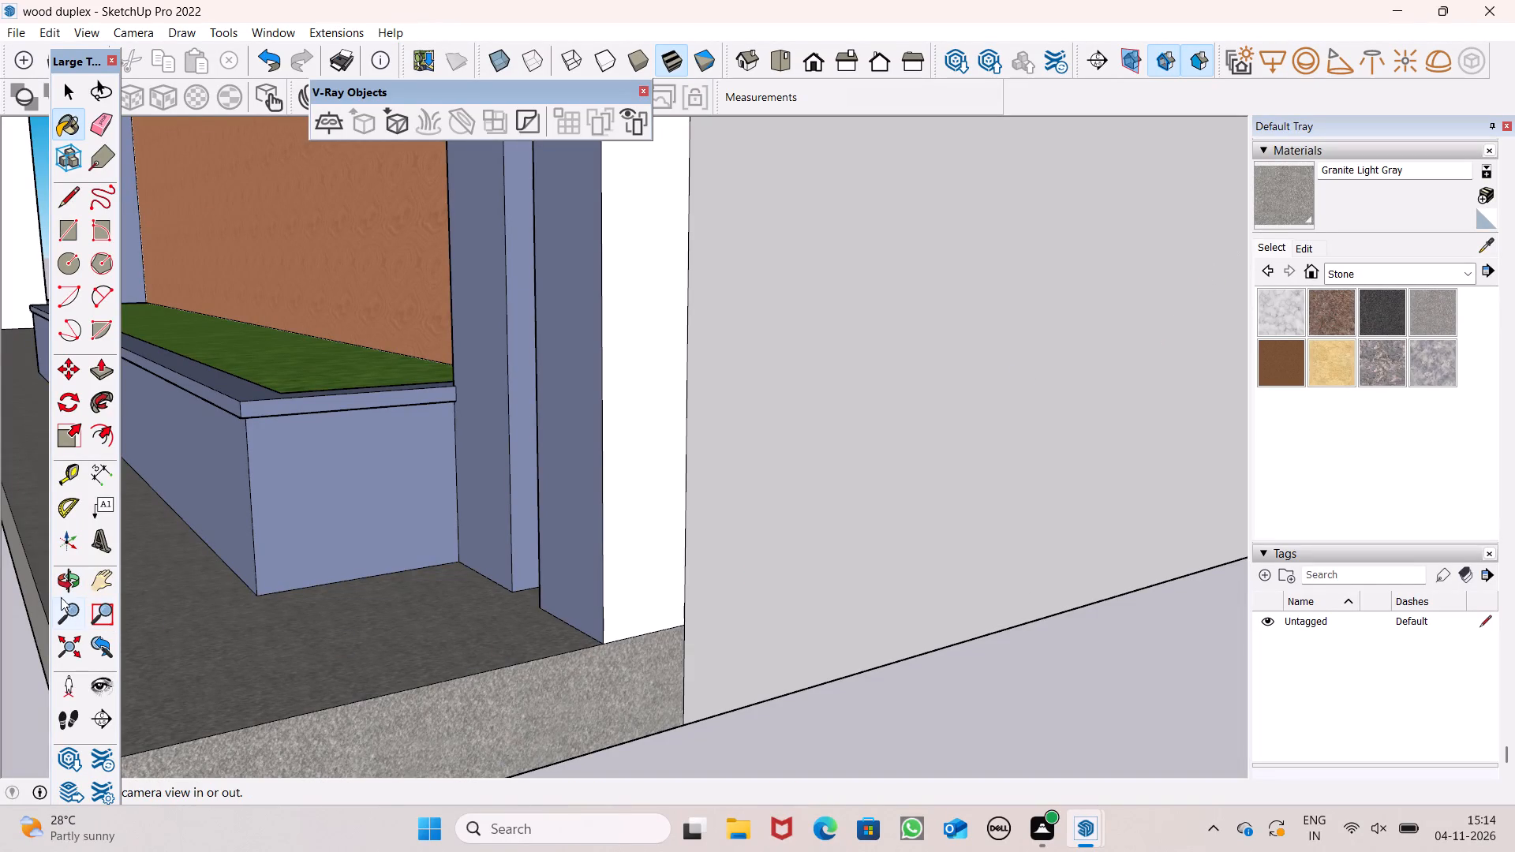
Examine the granite plinth, planter and front facade from the planter-side corner and the front.
left_click(64, 581)
scroll(739, 603, "down", 14)
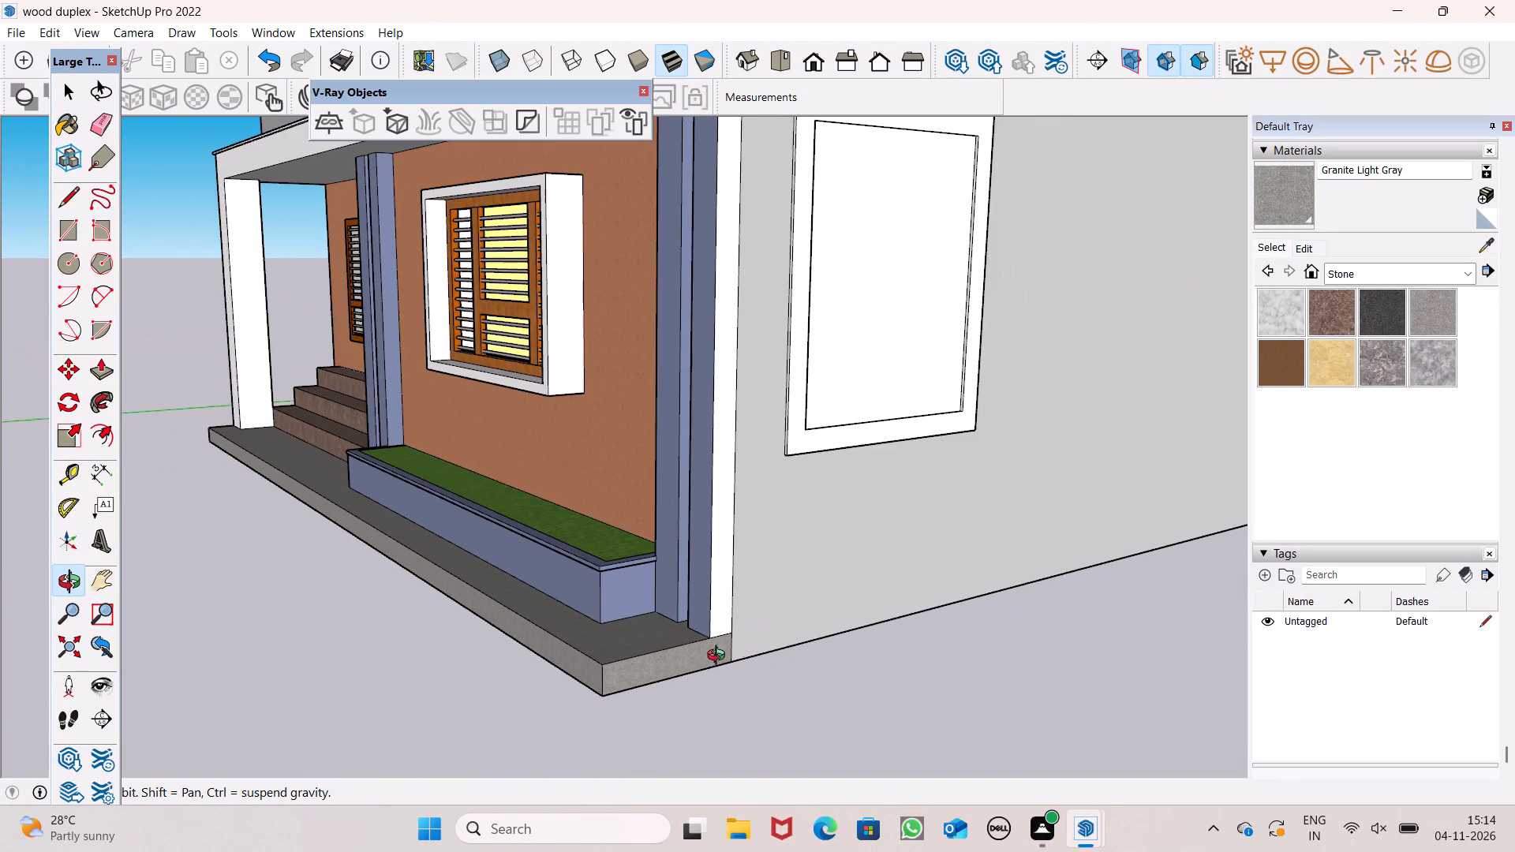
left_click(569, 676)
scroll(551, 661, "down", 6)
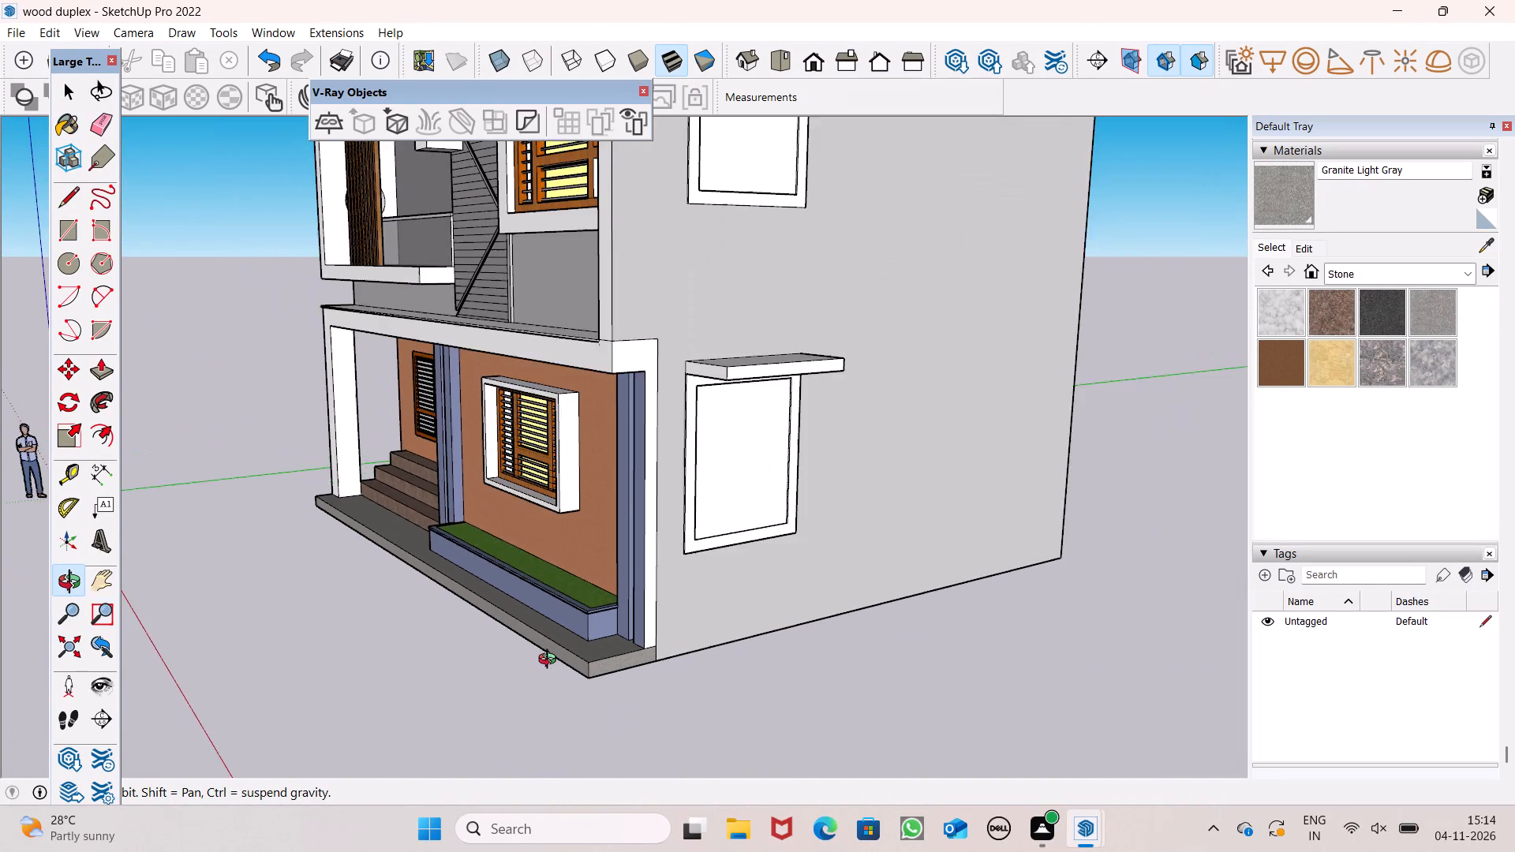
left_click_drag(551, 661, 623, 731)
scroll(576, 695, "down", 4)
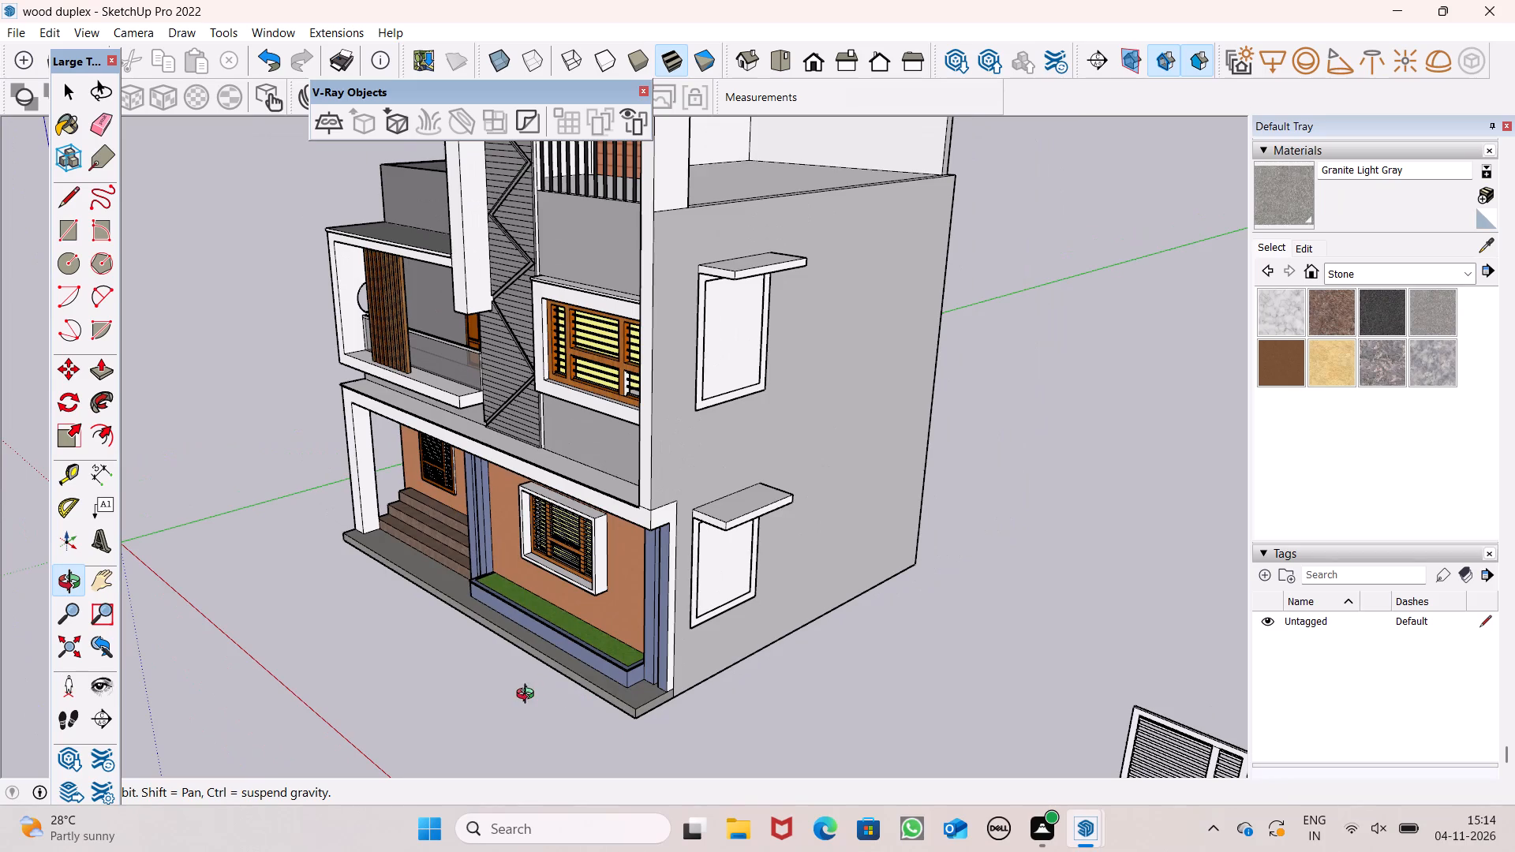
left_click_drag(529, 696, 660, 617)
scroll(699, 629, "up", 5)
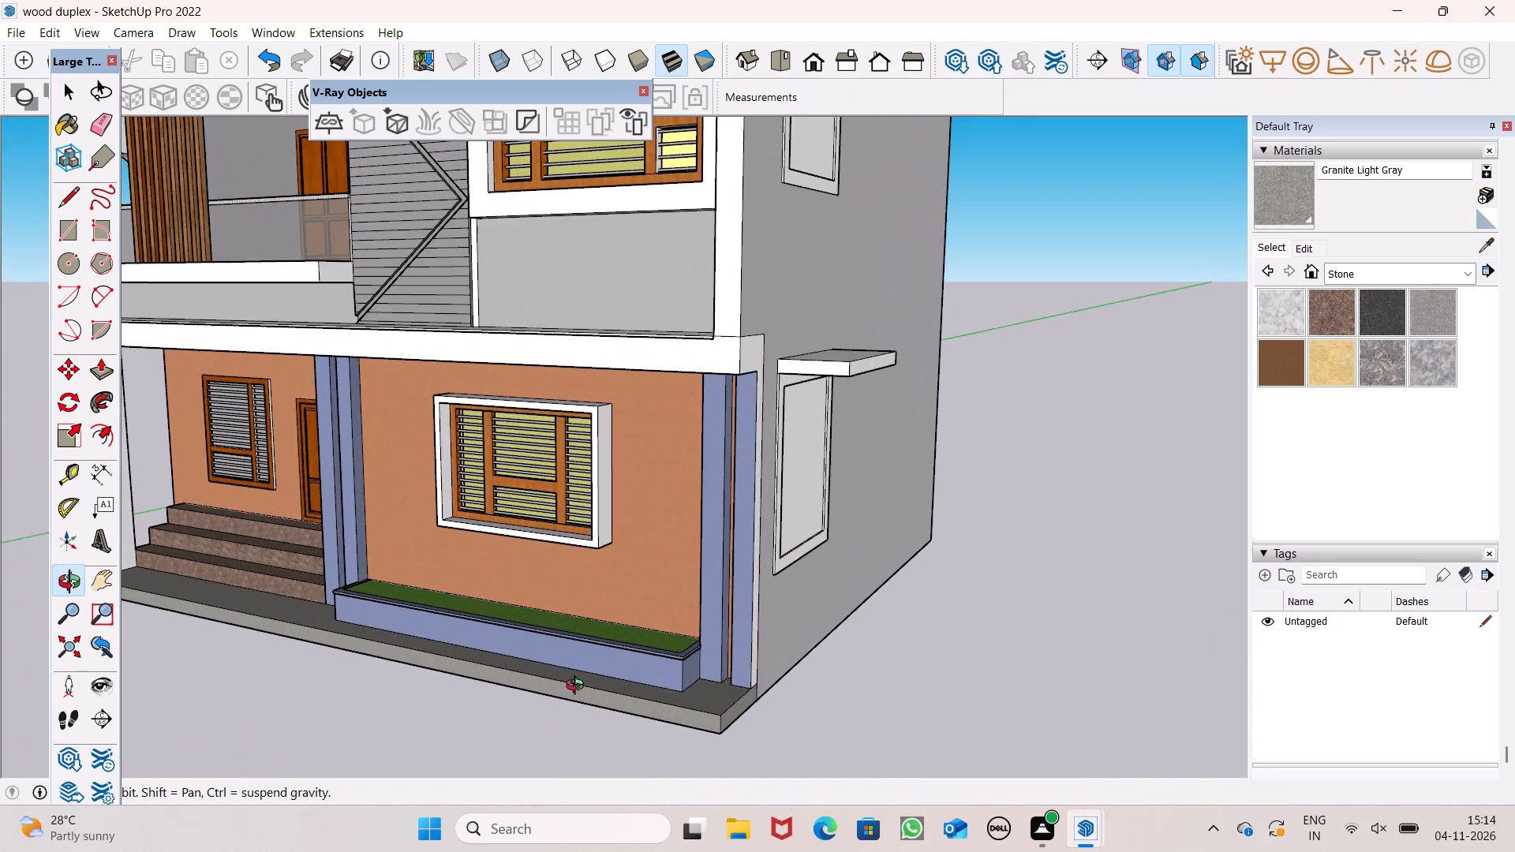
scroll(520, 702, "down", 3)
left_click_drag(506, 708, 608, 689)
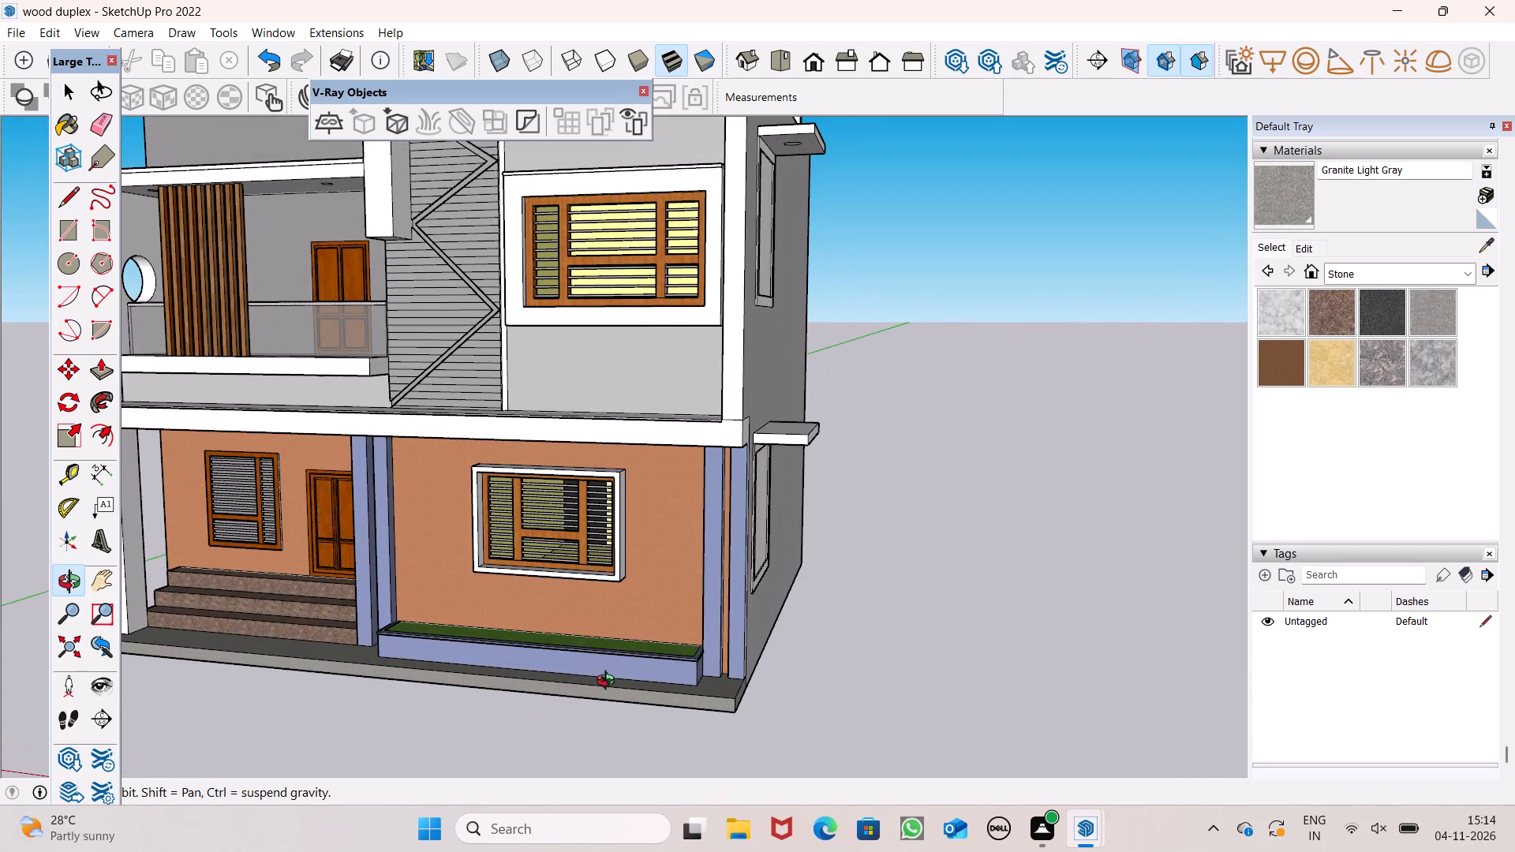
Examine the front facade and planter-side wall around the building corner from several angles.
scroll(716, 669, "down", 6)
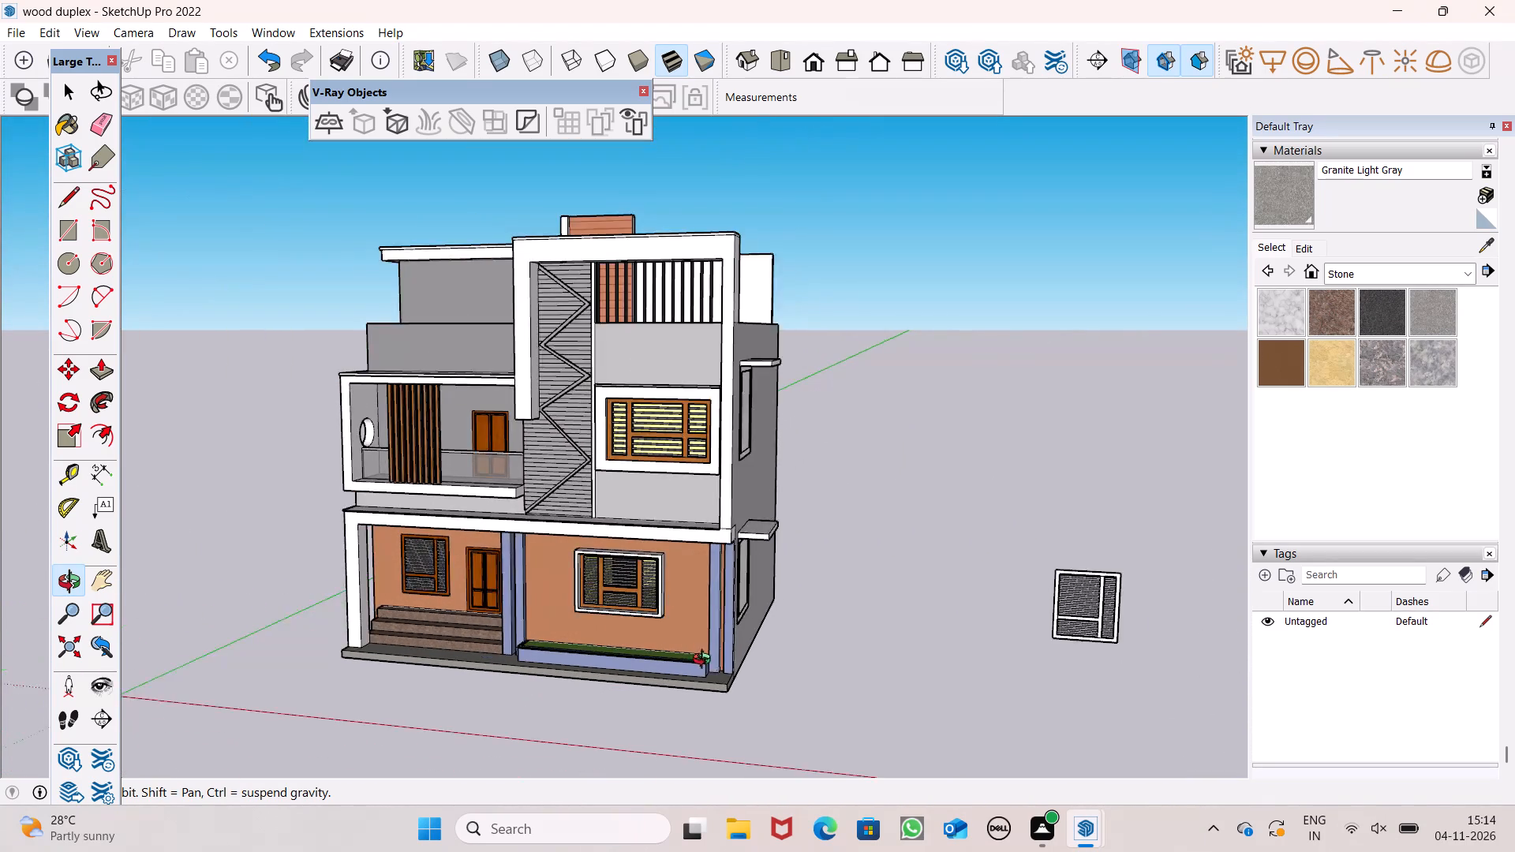
left_click_drag(706, 664, 734, 687)
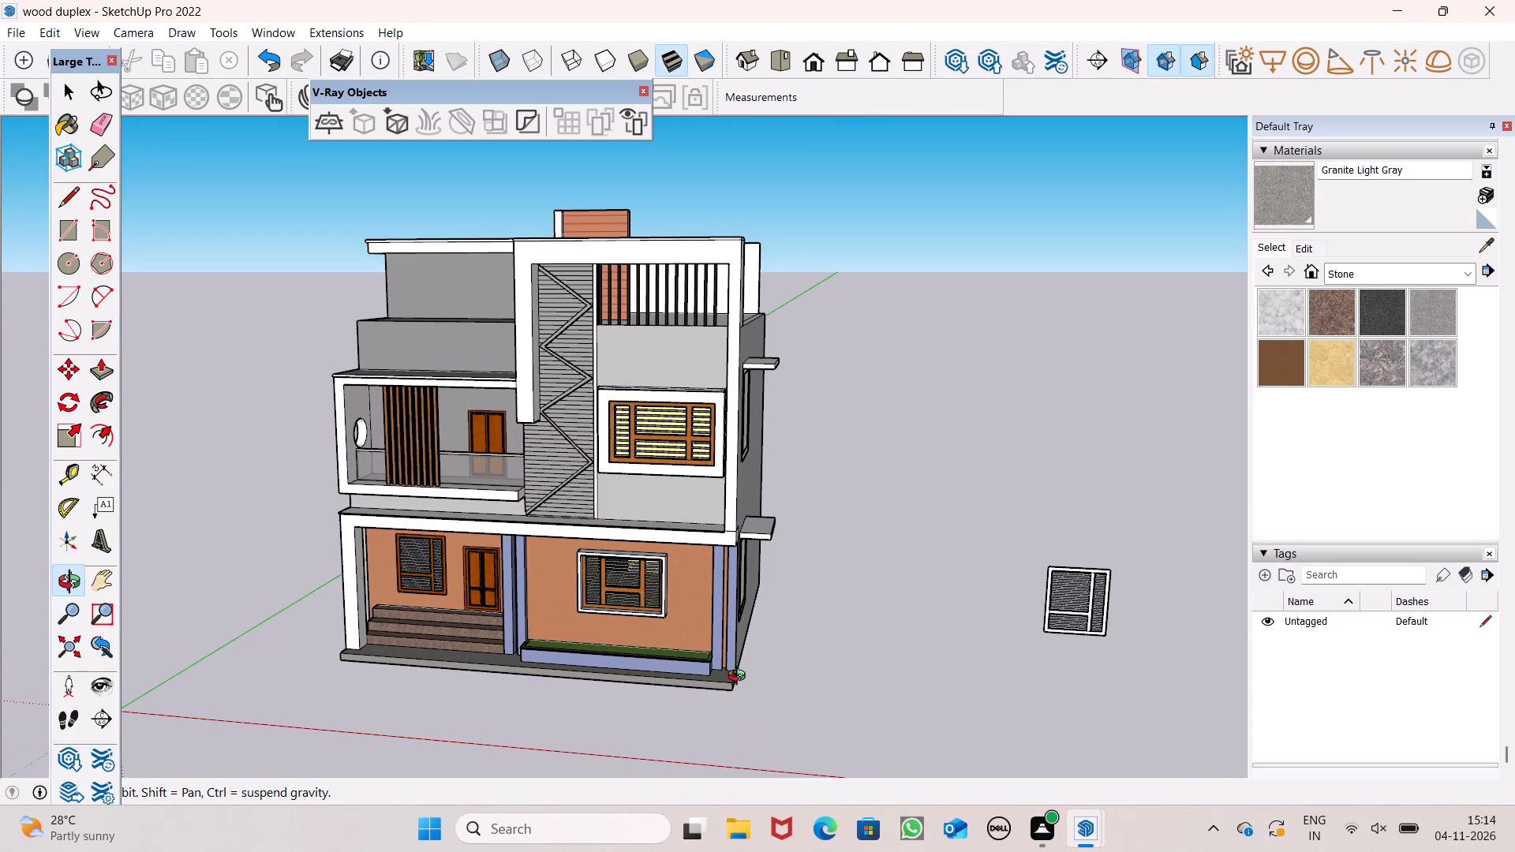
scroll(684, 658, "up", 5)
left_click_drag(754, 723, 695, 768)
scroll(695, 768, "down", 3)
left_click_drag(699, 784, 684, 748)
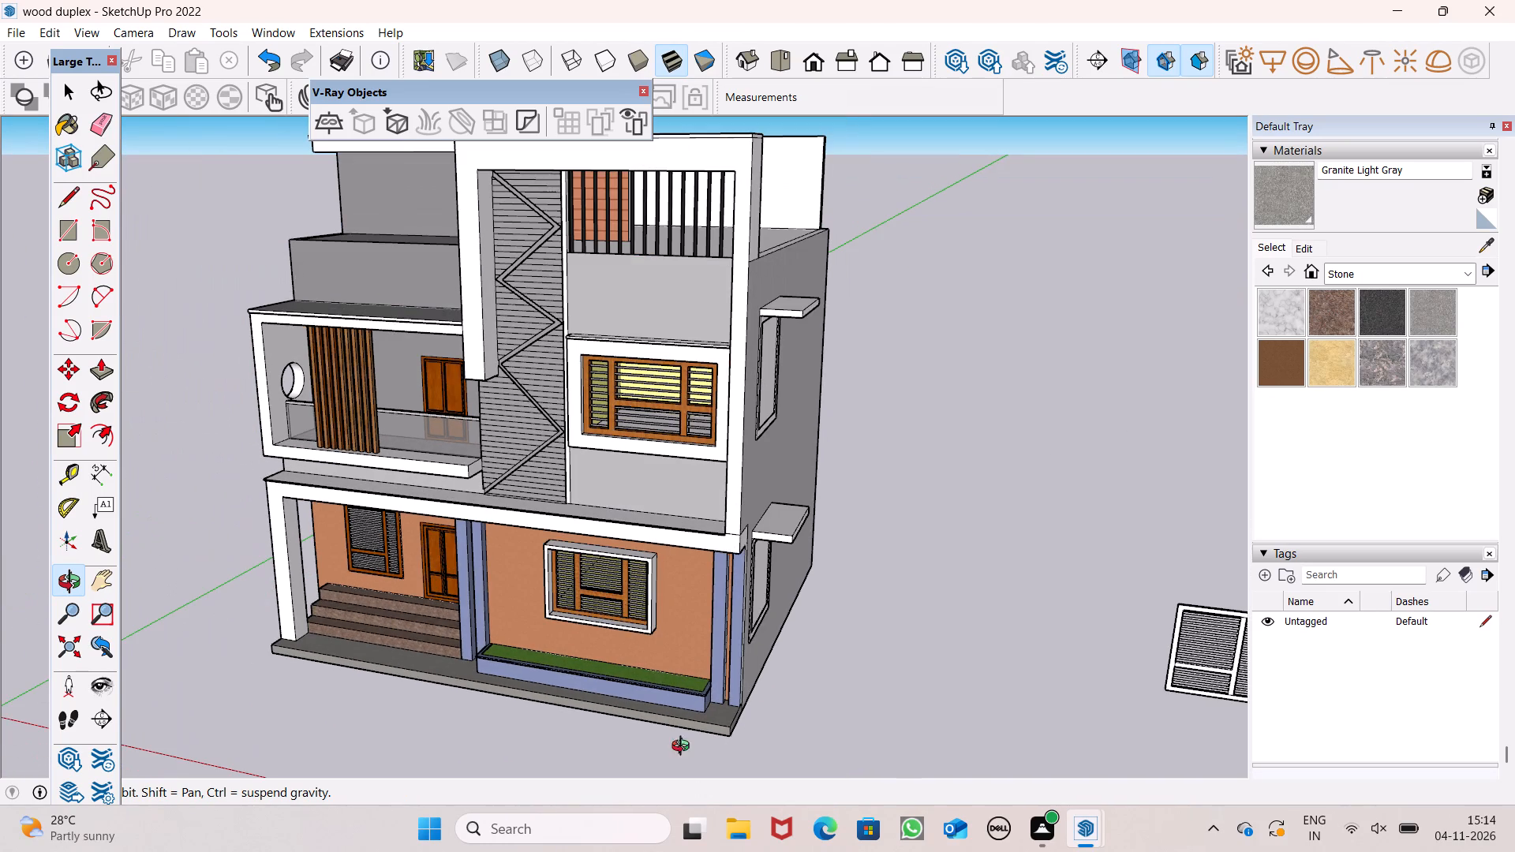
left_click_drag(684, 748, 661, 643)
scroll(719, 598, "up", 4)
left_click_drag(799, 688, 677, 622)
scroll(712, 585, "up", 5)
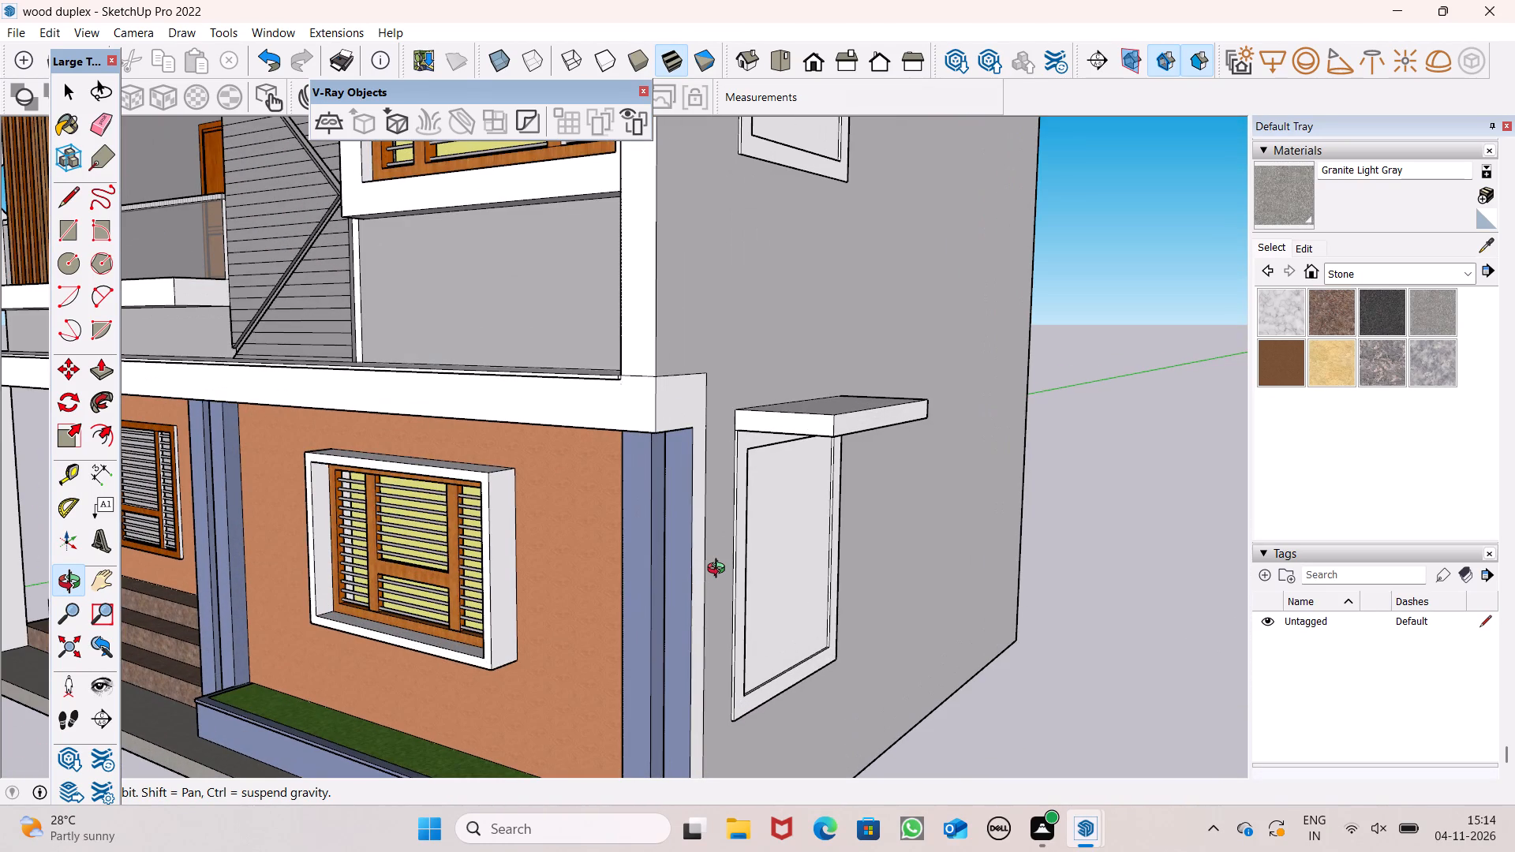
left_click_drag(765, 564, 686, 560)
left_click_drag(669, 560, 696, 577)
scroll(657, 505, "down", 2)
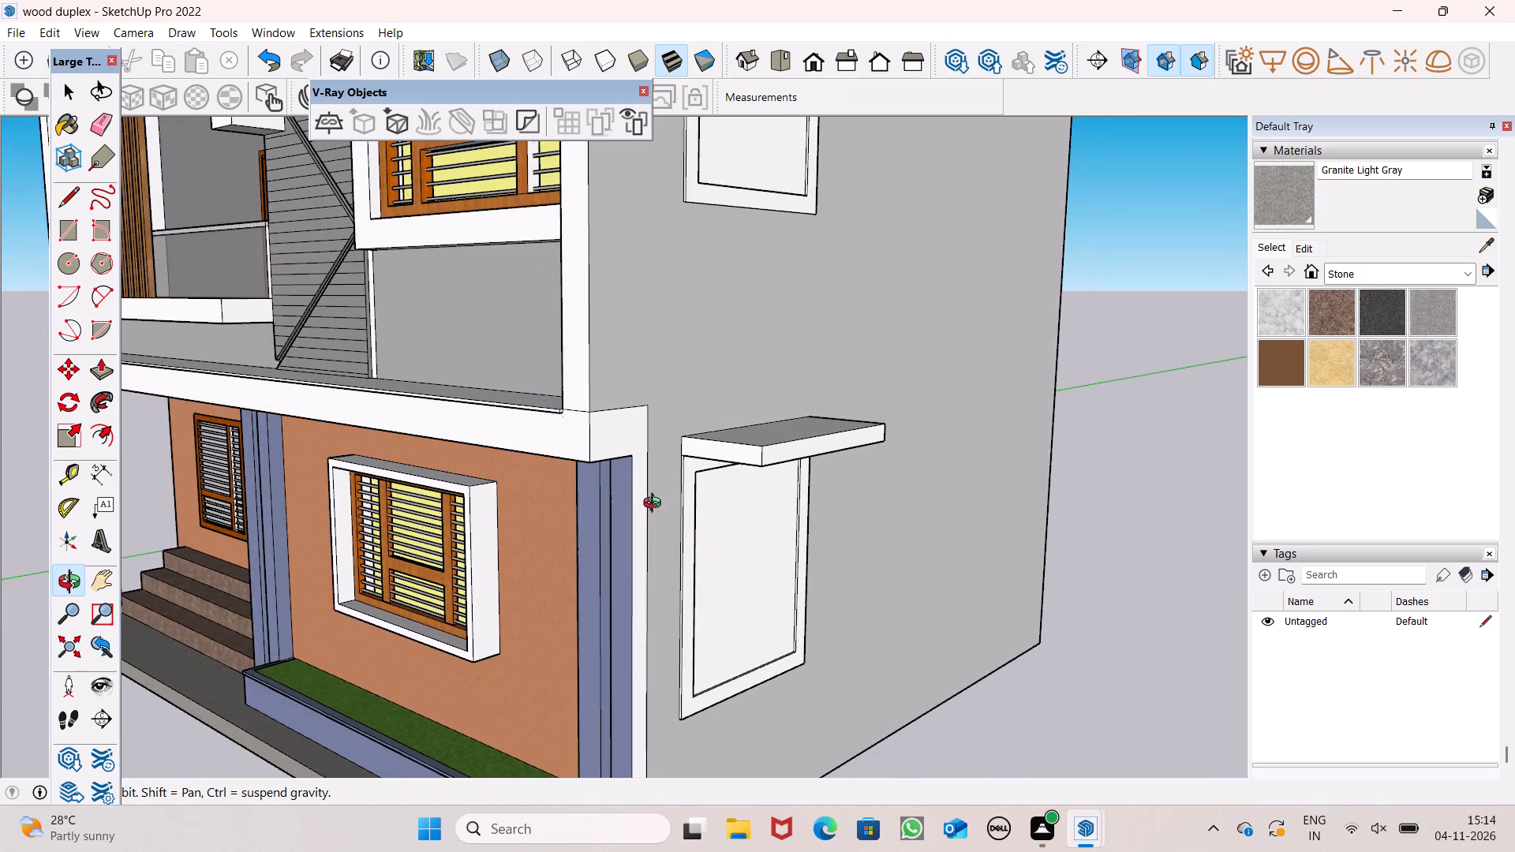
scroll(656, 505, "down", 1)
left_click_drag(646, 500, 678, 600)
Erase the stray edge between the white beam and the white corner post above the planter-side corner.
scroll(620, 567, "up", 5)
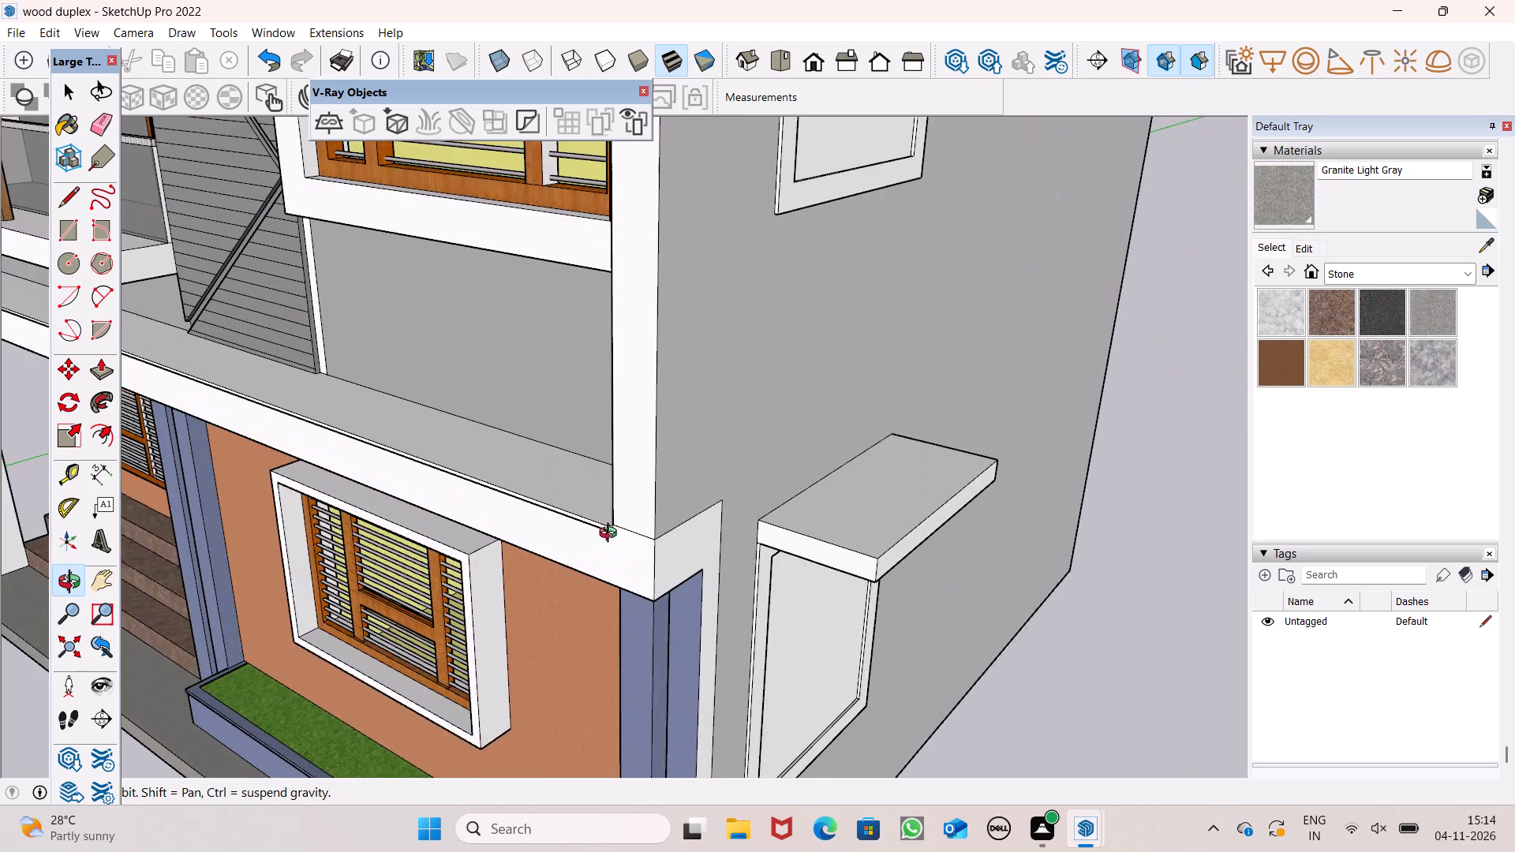
scroll(612, 535, "up", 11)
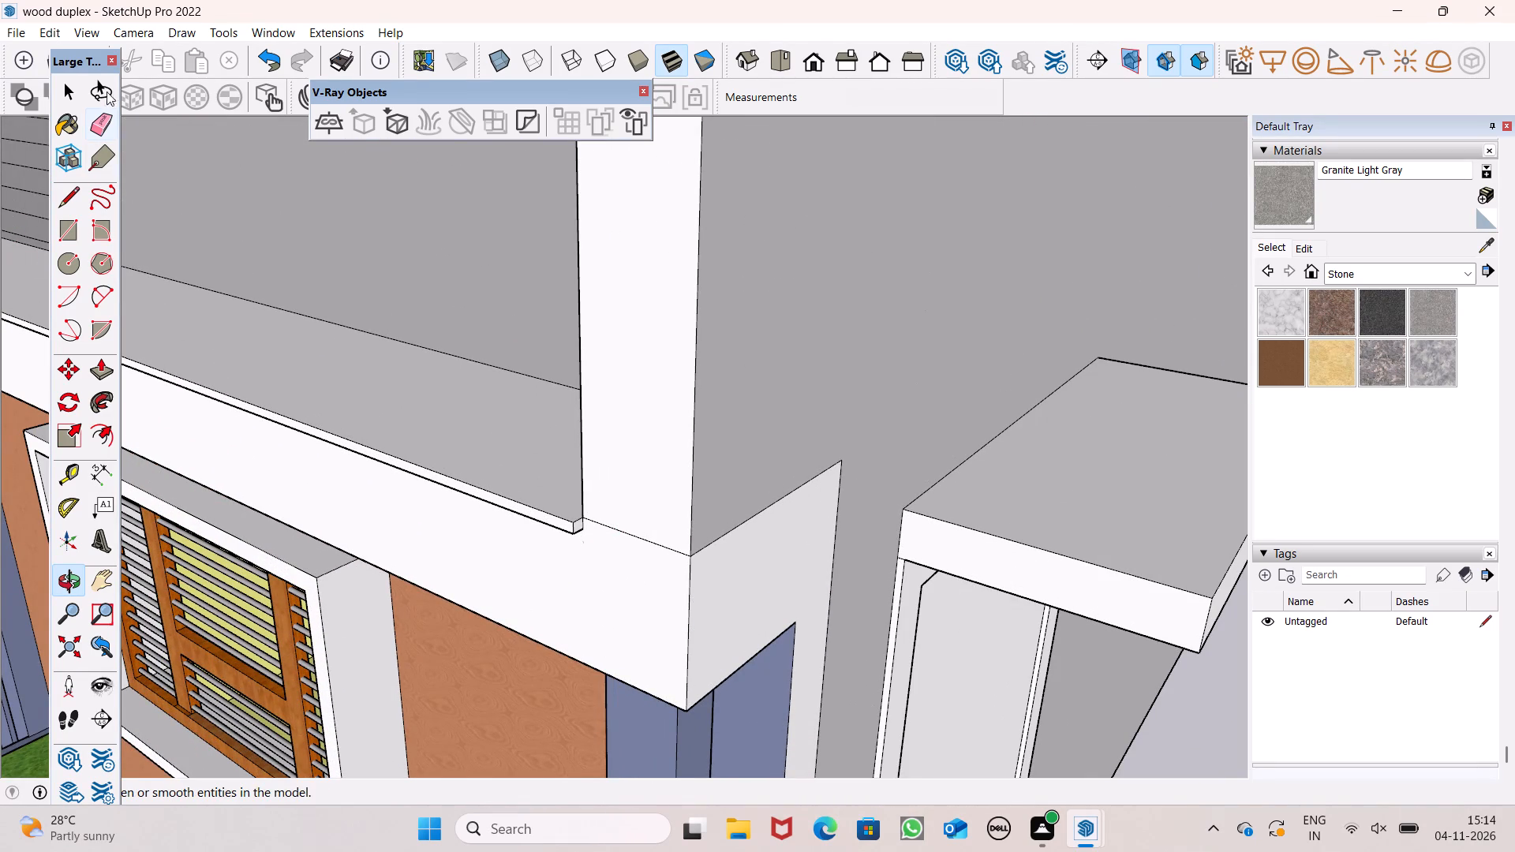
left_click(98, 133)
left_click_drag(630, 517, 634, 535)
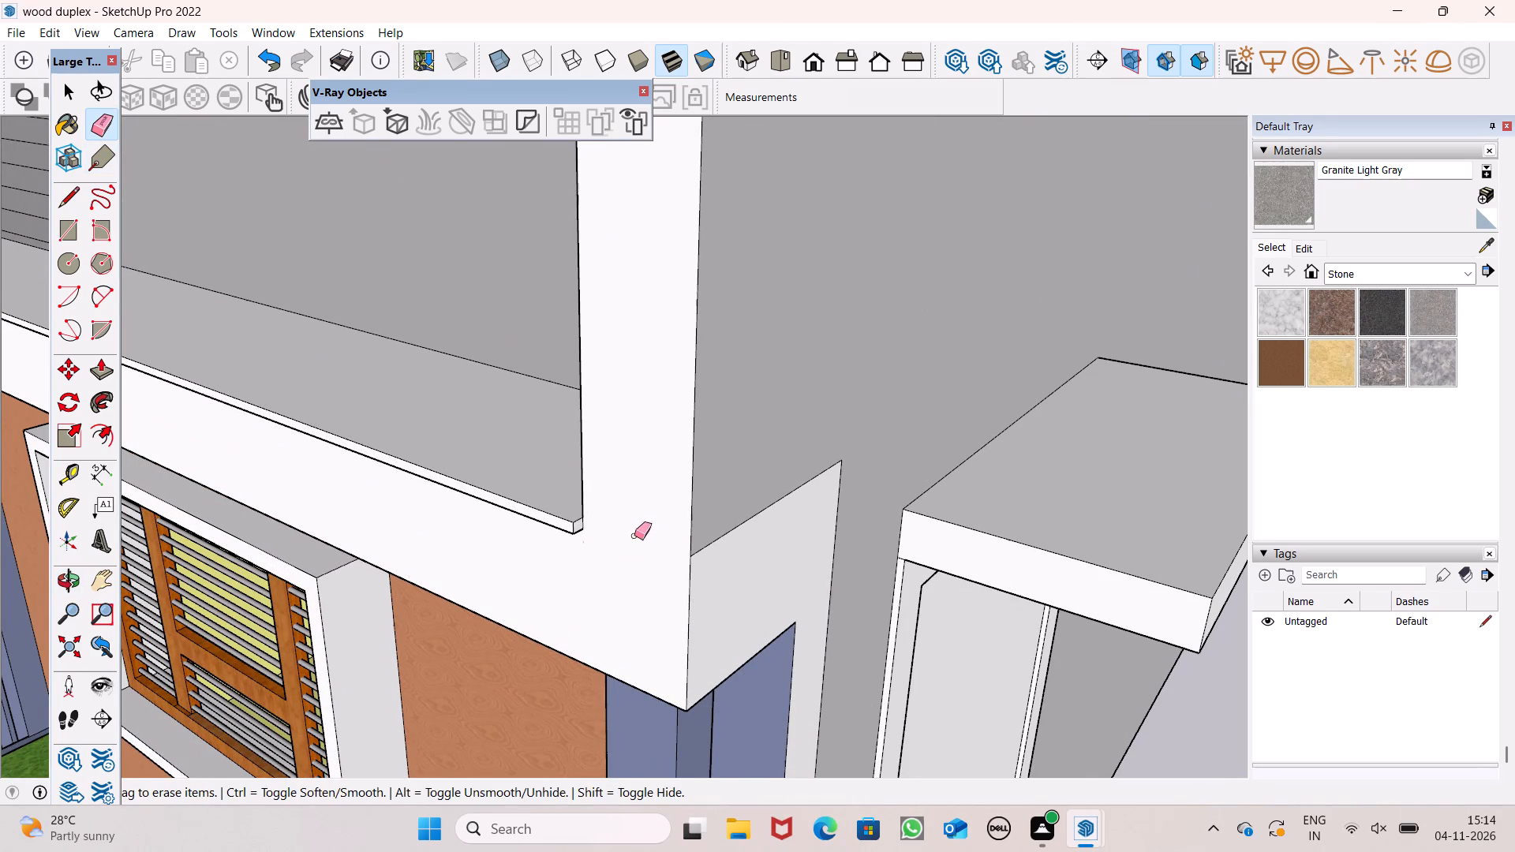
scroll(665, 541, "down", 19)
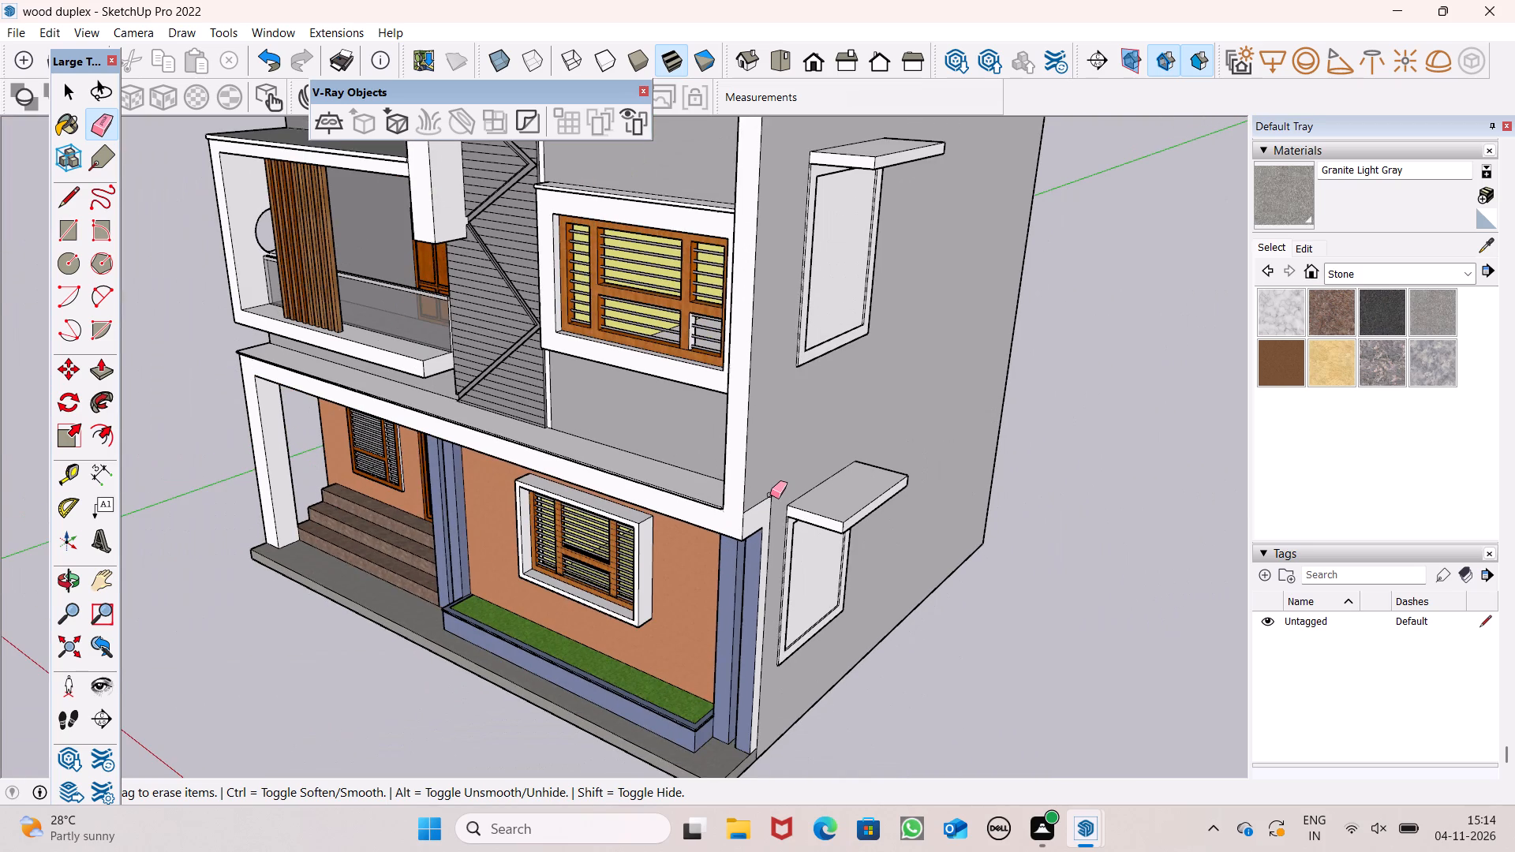
Draw a line about 8" long from the corner pillar's top outer corner to the side wall's vertical edge, continuing the beam's underside.
key("o")
scroll(759, 537, "up", 20)
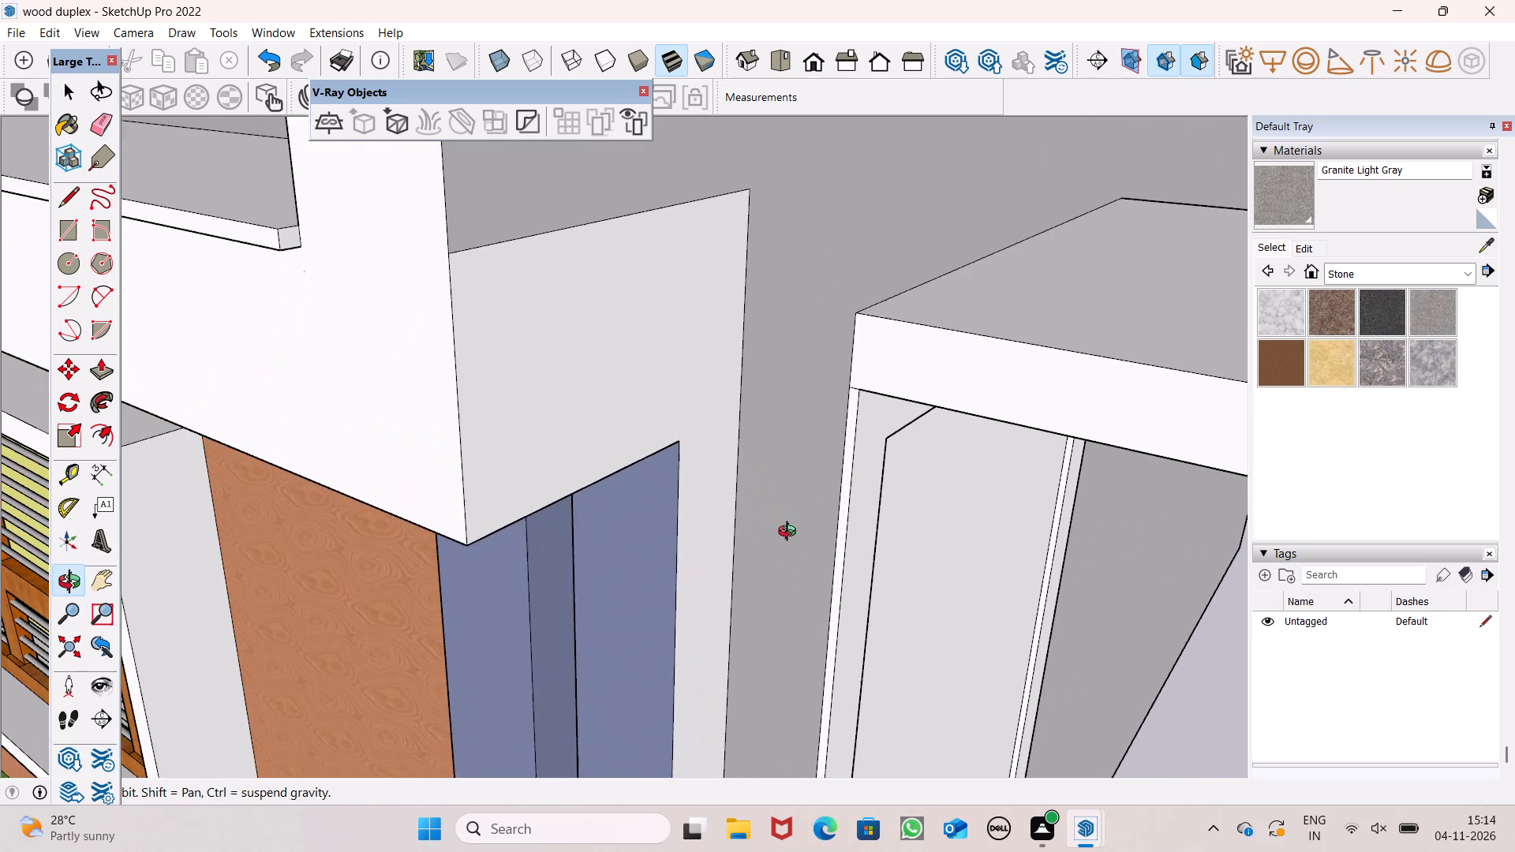
scroll(791, 533, "up", 1)
key("l")
scroll(746, 528, "up", 4)
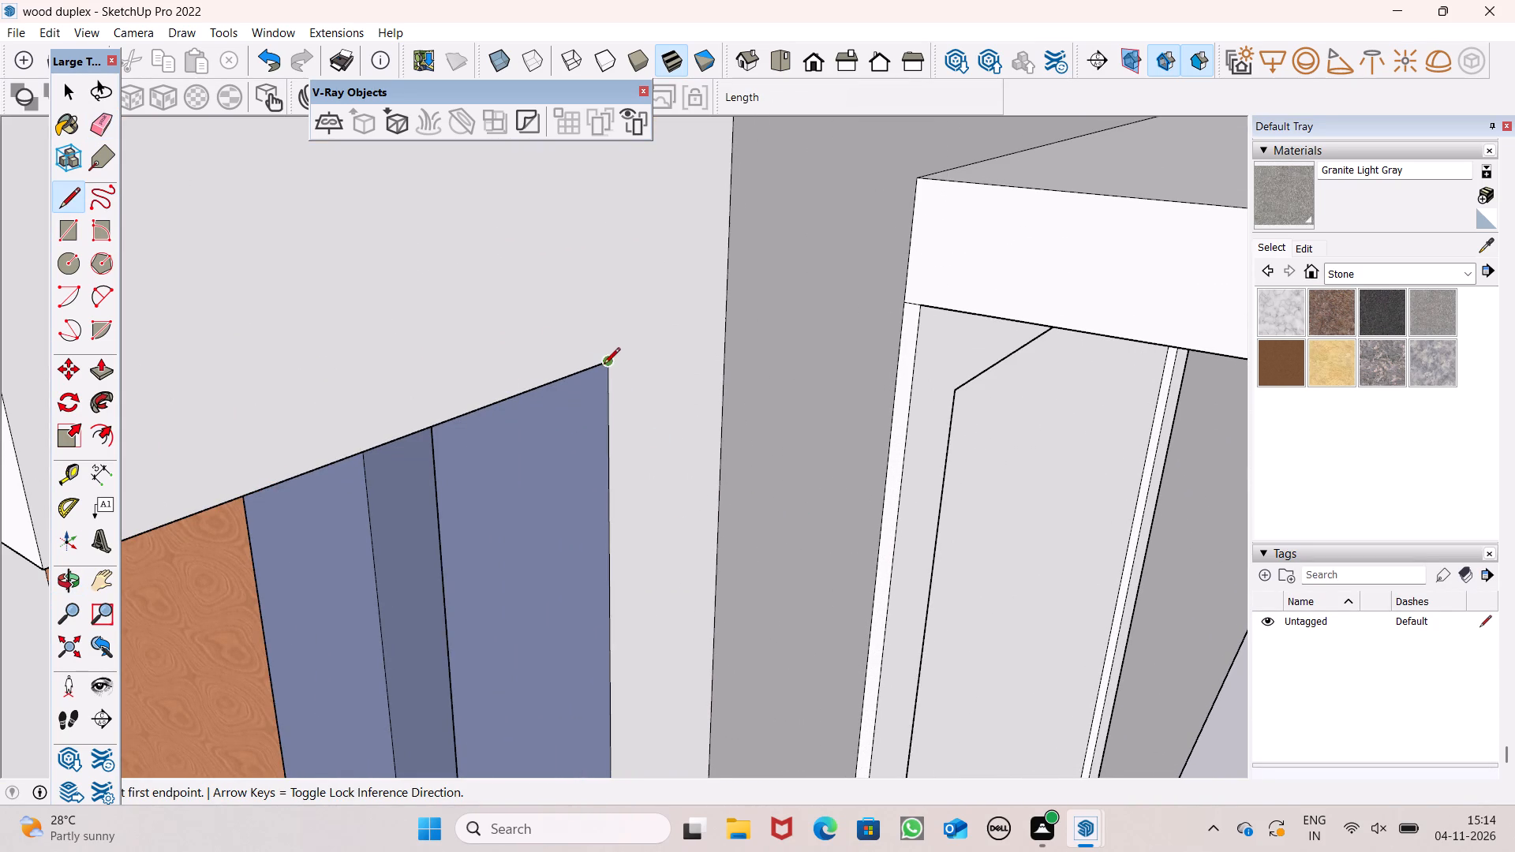
left_click(604, 365)
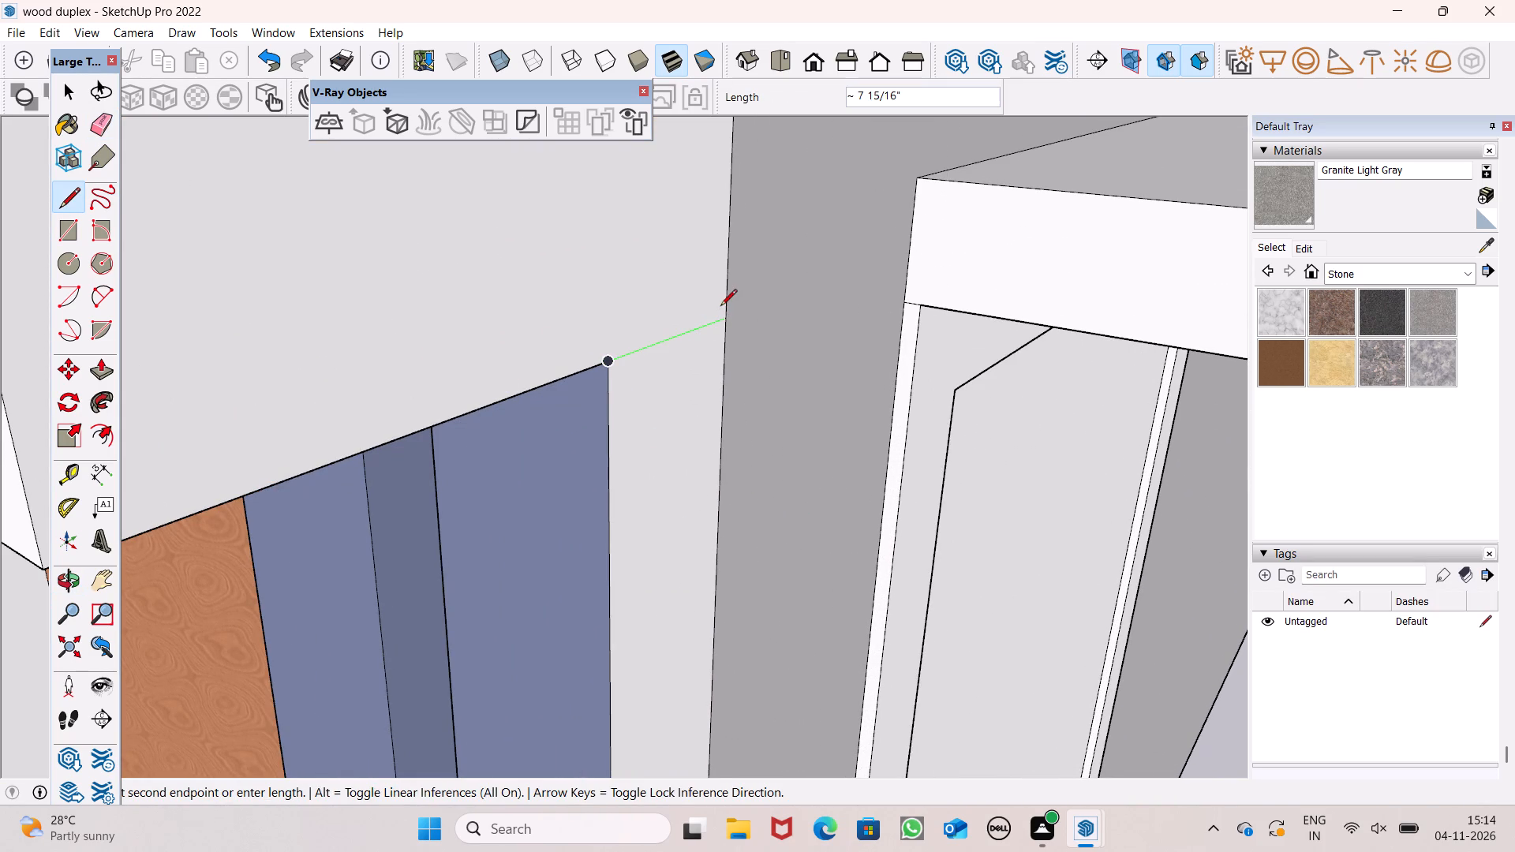
scroll(601, 329, "down", 13)
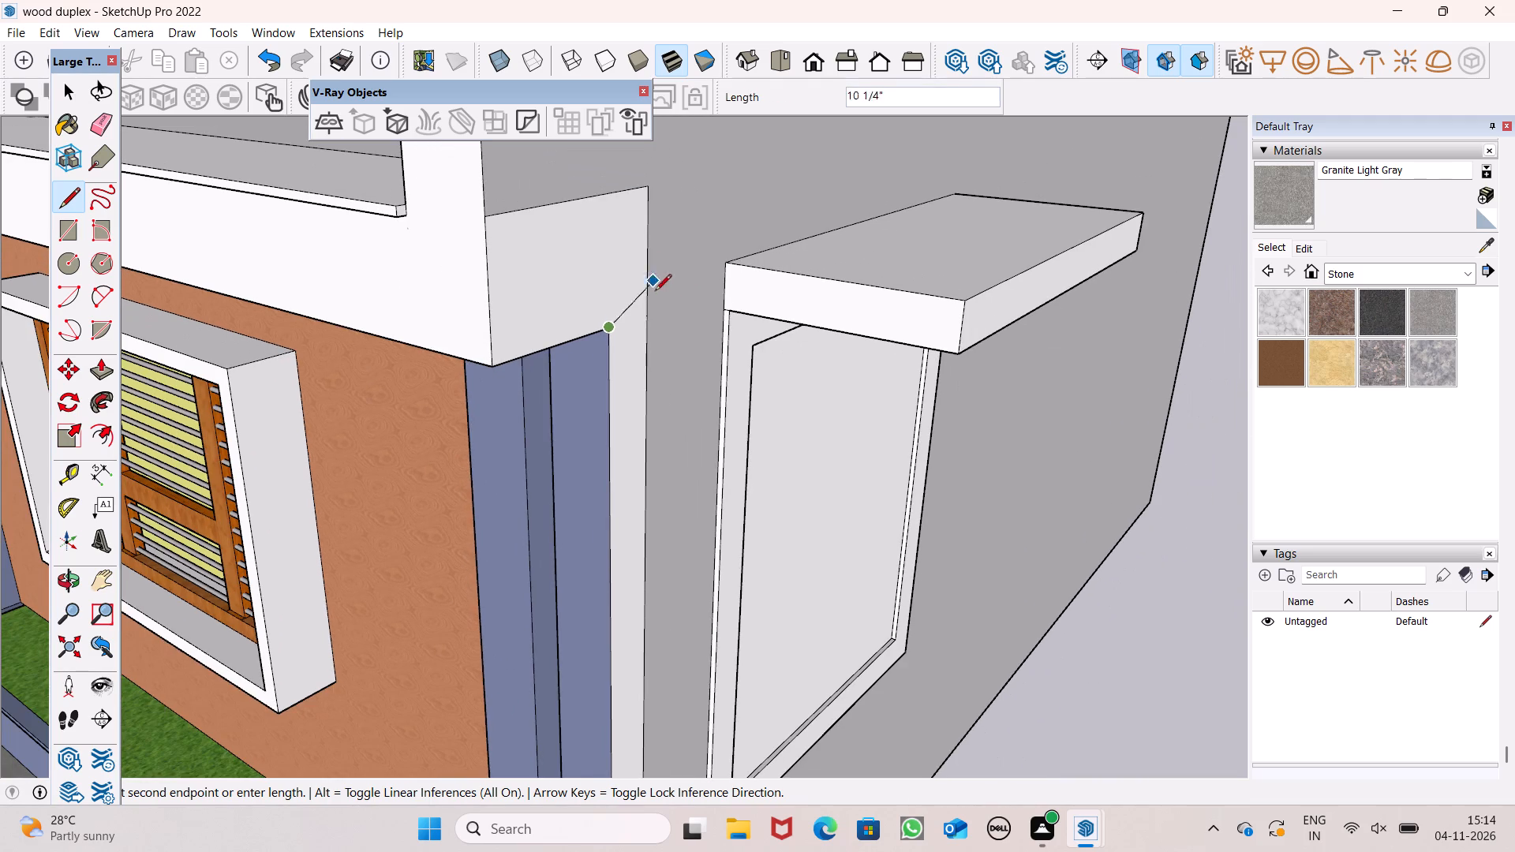
scroll(641, 324, "up", 4)
left_click(650, 310)
scroll(526, 509, "down", 5)
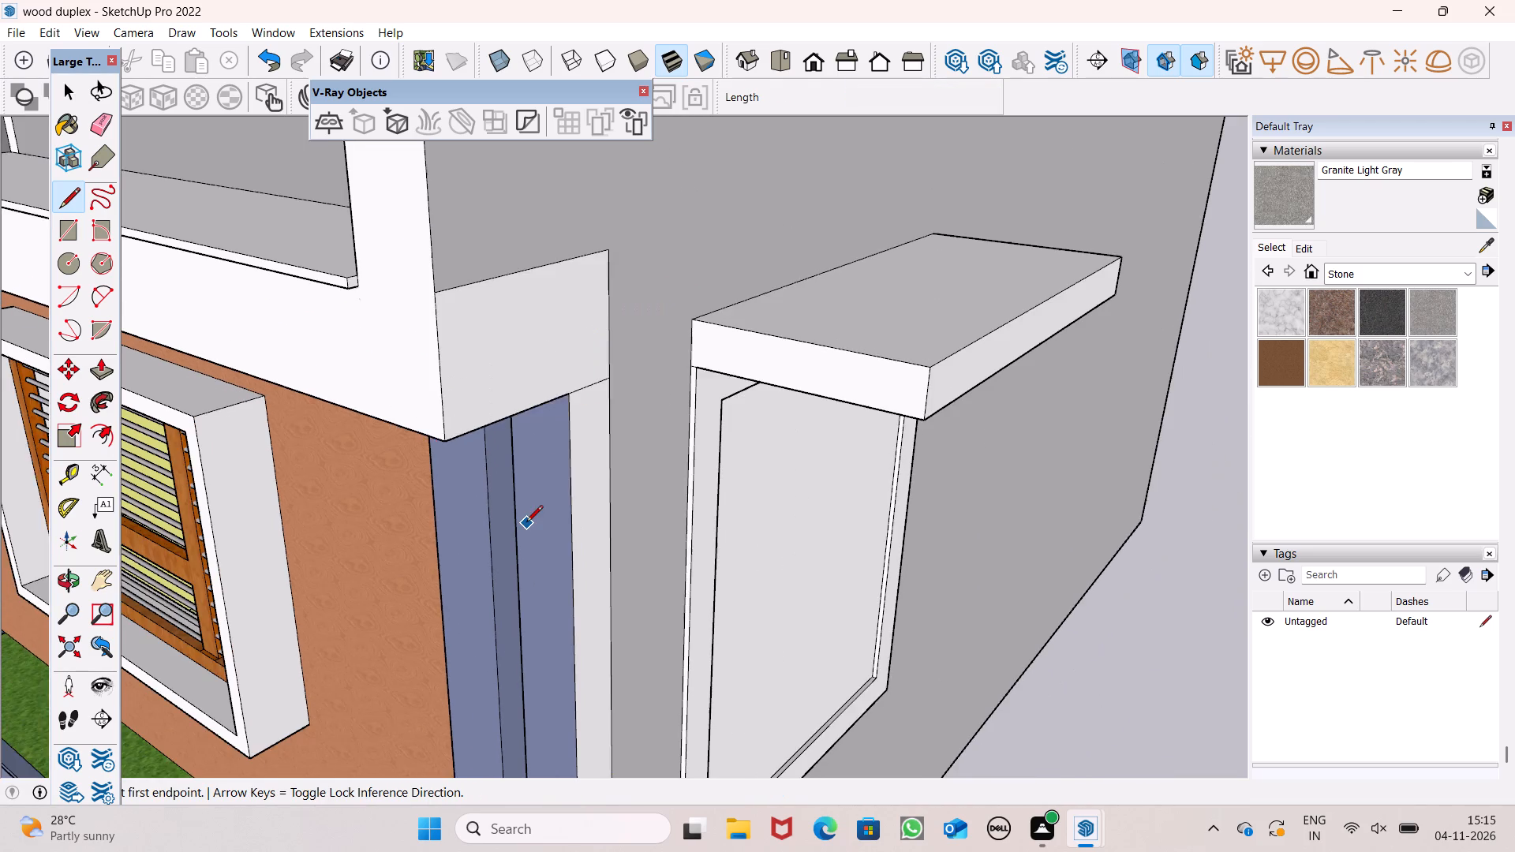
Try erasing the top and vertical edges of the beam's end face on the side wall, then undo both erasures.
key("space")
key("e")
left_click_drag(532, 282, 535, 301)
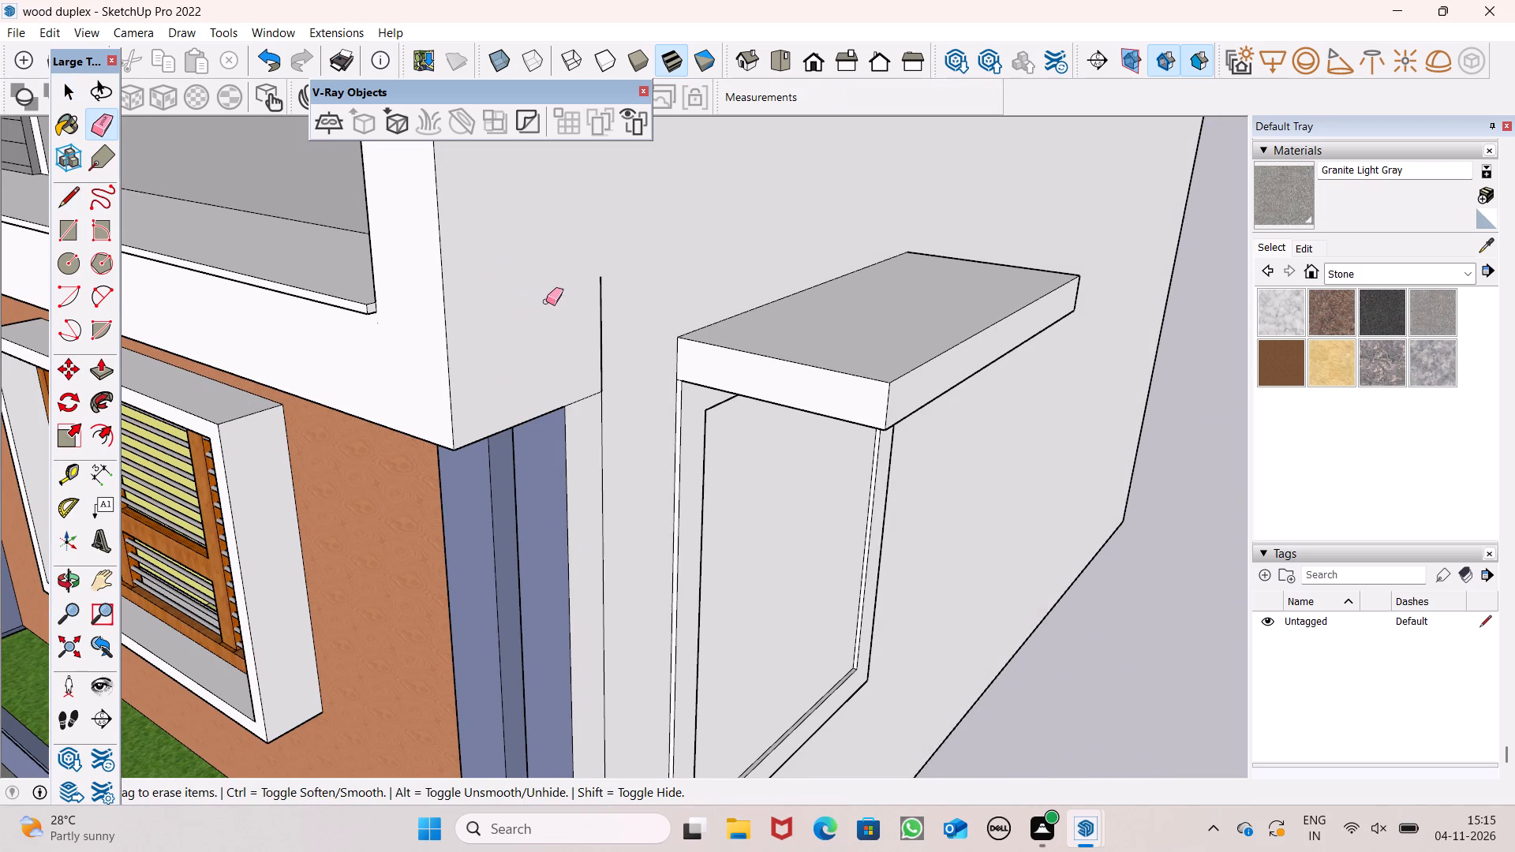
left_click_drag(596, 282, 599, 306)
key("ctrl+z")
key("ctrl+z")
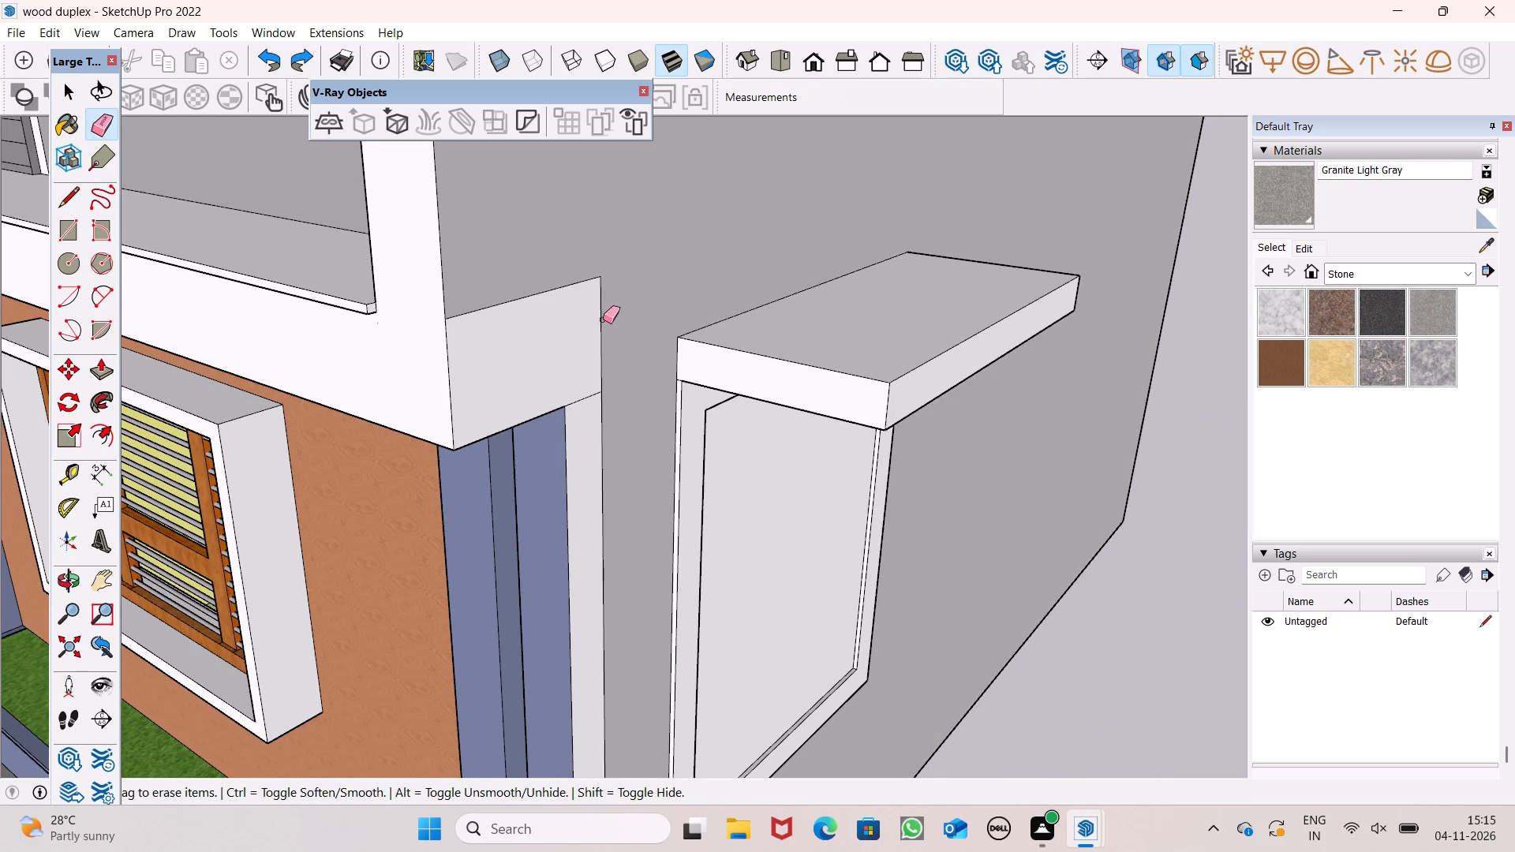
Erase the vertical and top edges separating the beam's end face from the planter-side wall.
left_click_drag(604, 323, 604, 332)
left_click(596, 341)
left_click(604, 346)
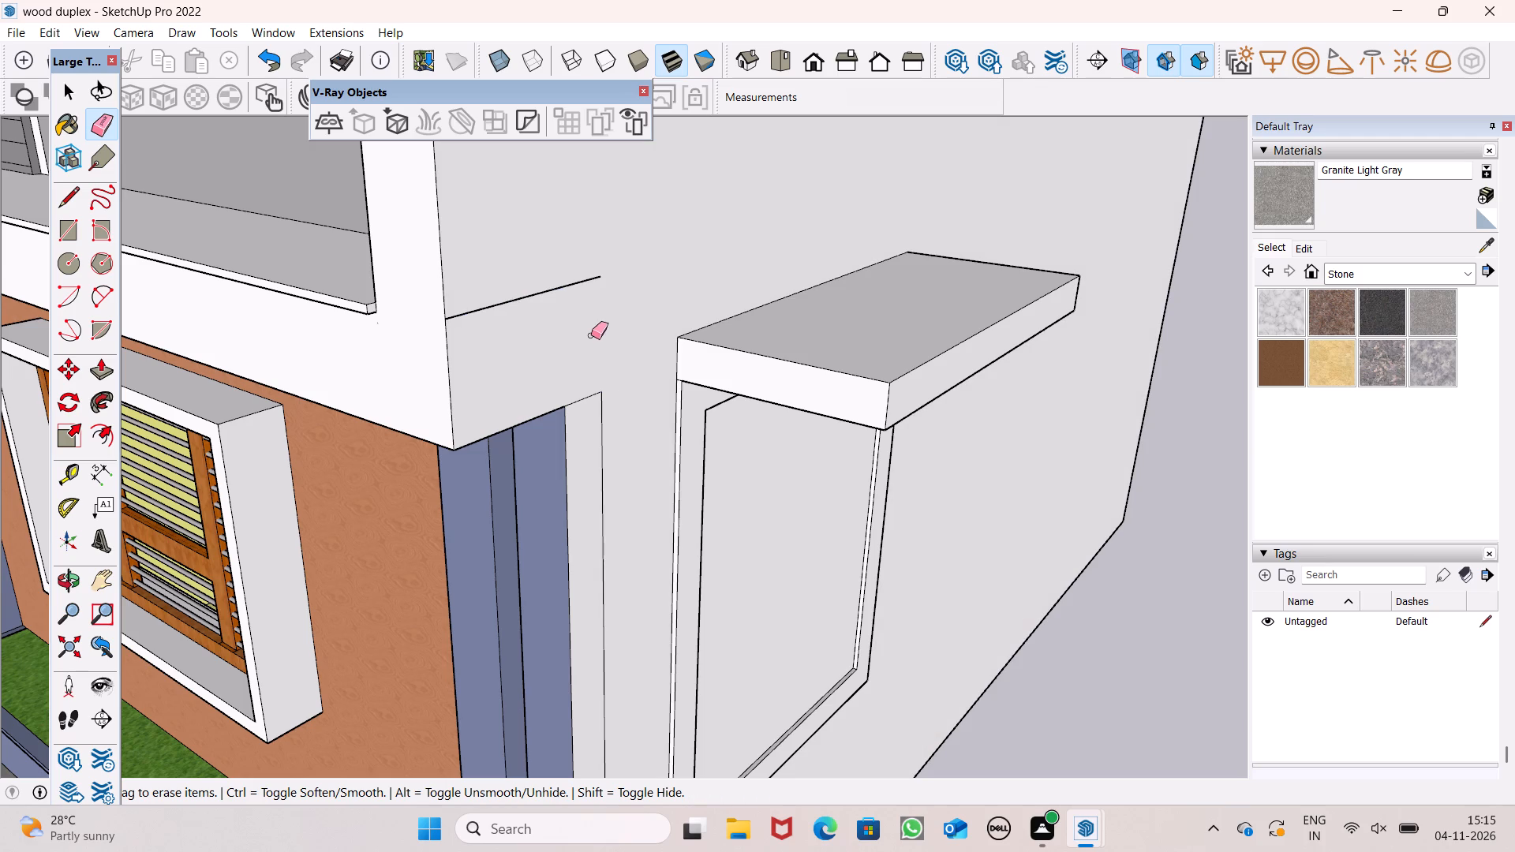
left_click_drag(554, 276, 558, 301)
Paint the merged planter-side wall from the Colors-Named collection, trying 0132_LightGray and settling on 0131_Silver.
left_click(1342, 271)
left_click(1356, 355)
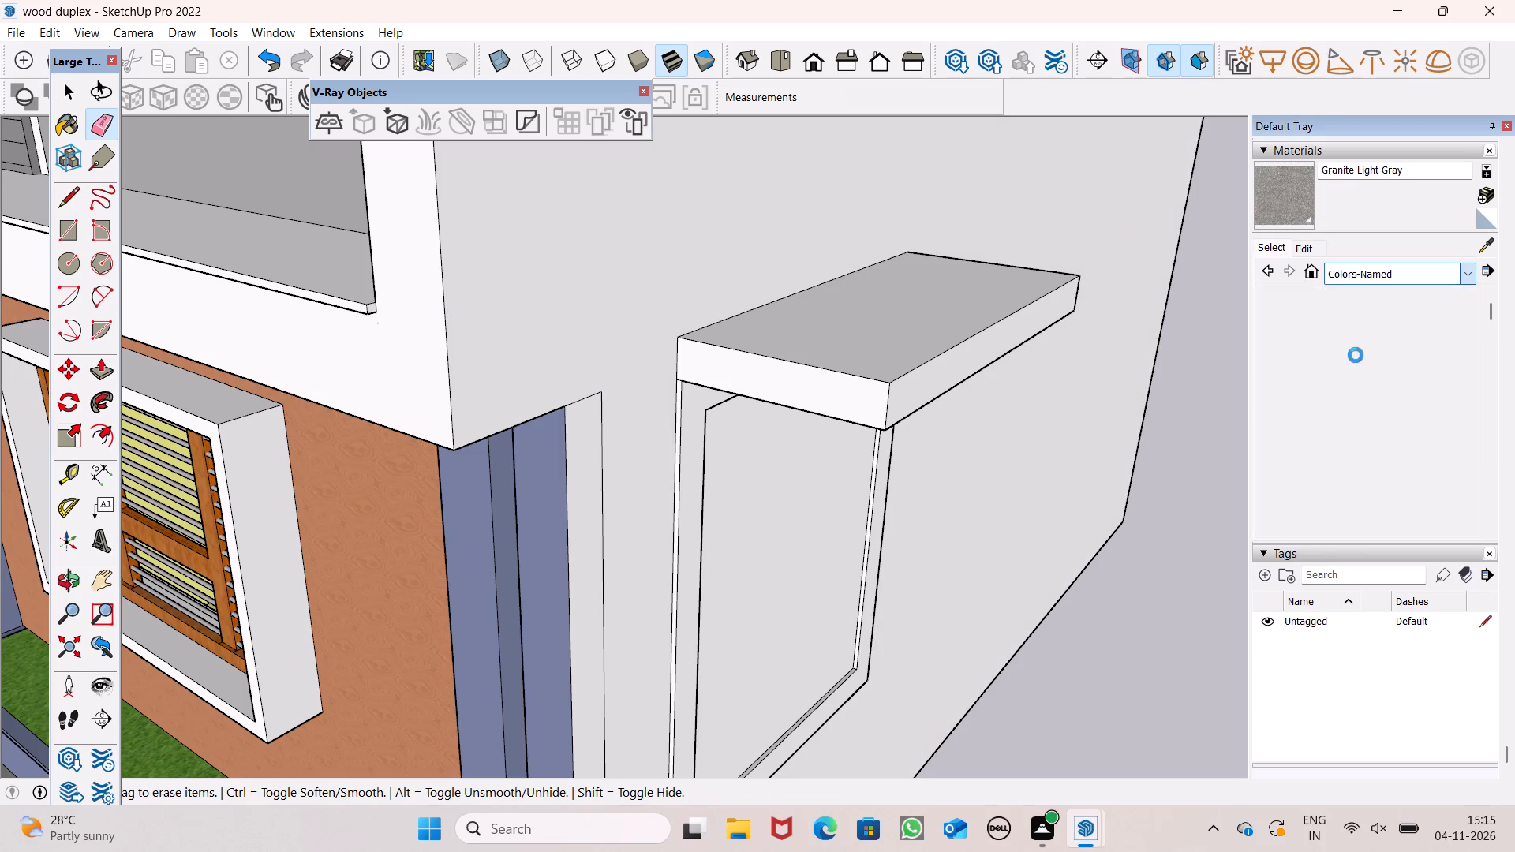
scroll(1339, 360, "down", 9)
scroll(1332, 364, "up", 1)
scroll(1332, 364, "down", 5)
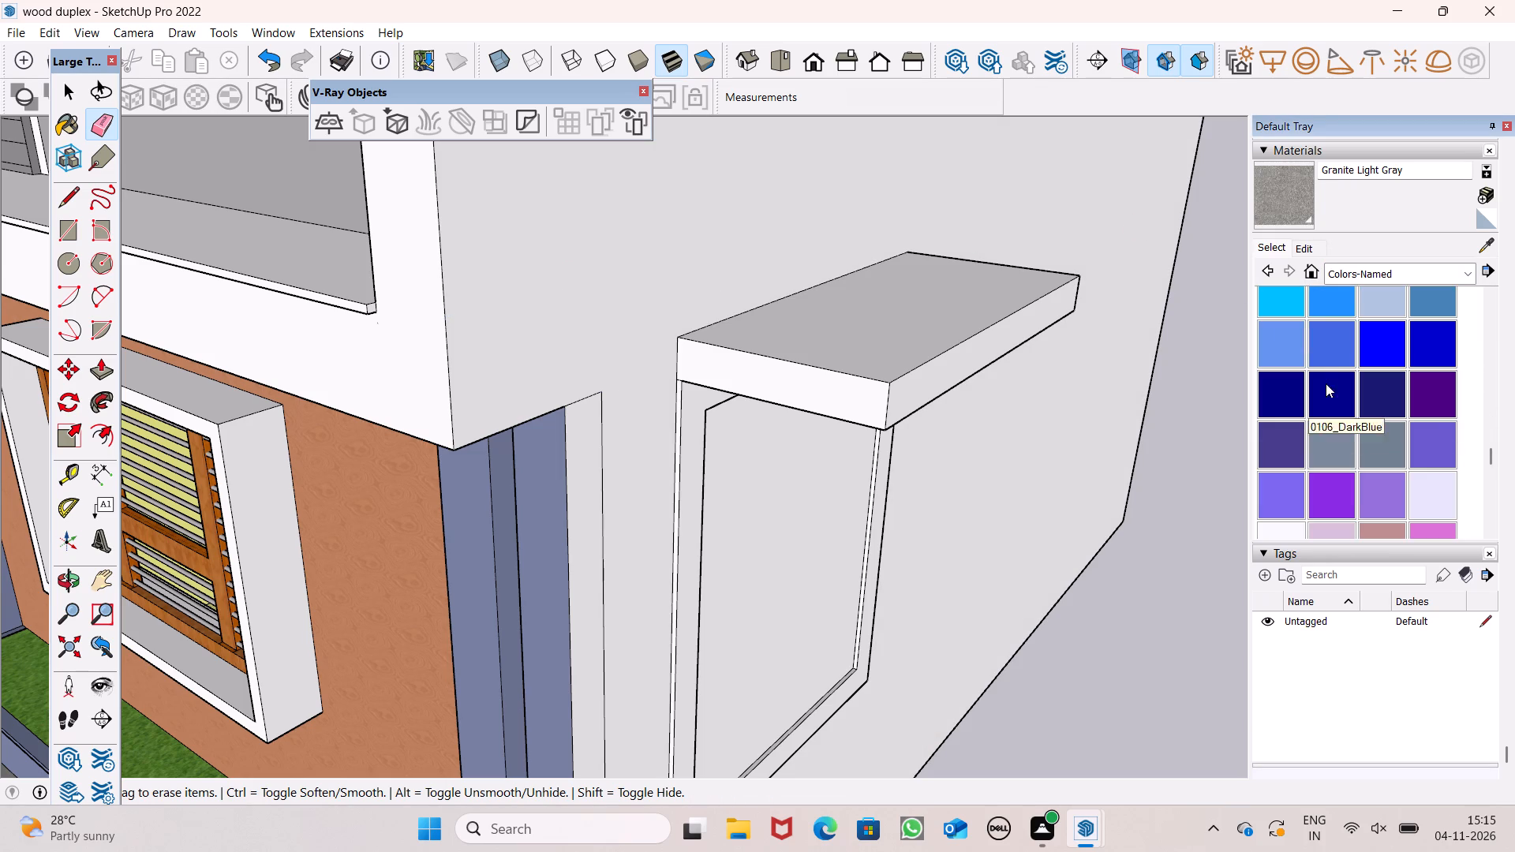
scroll(1328, 394, "down", 4)
left_click(1435, 316)
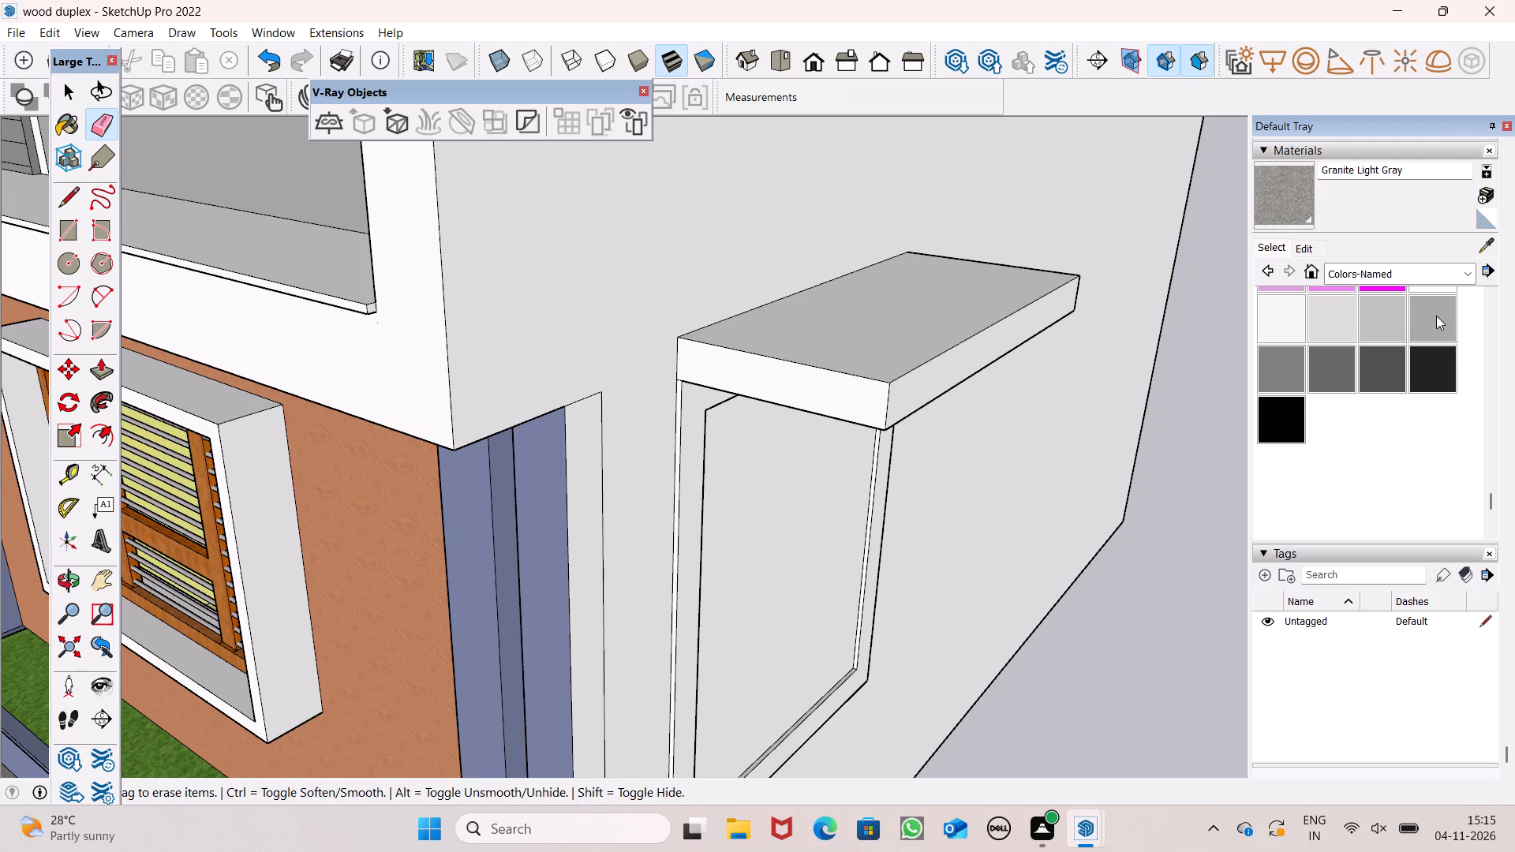
left_click(625, 334)
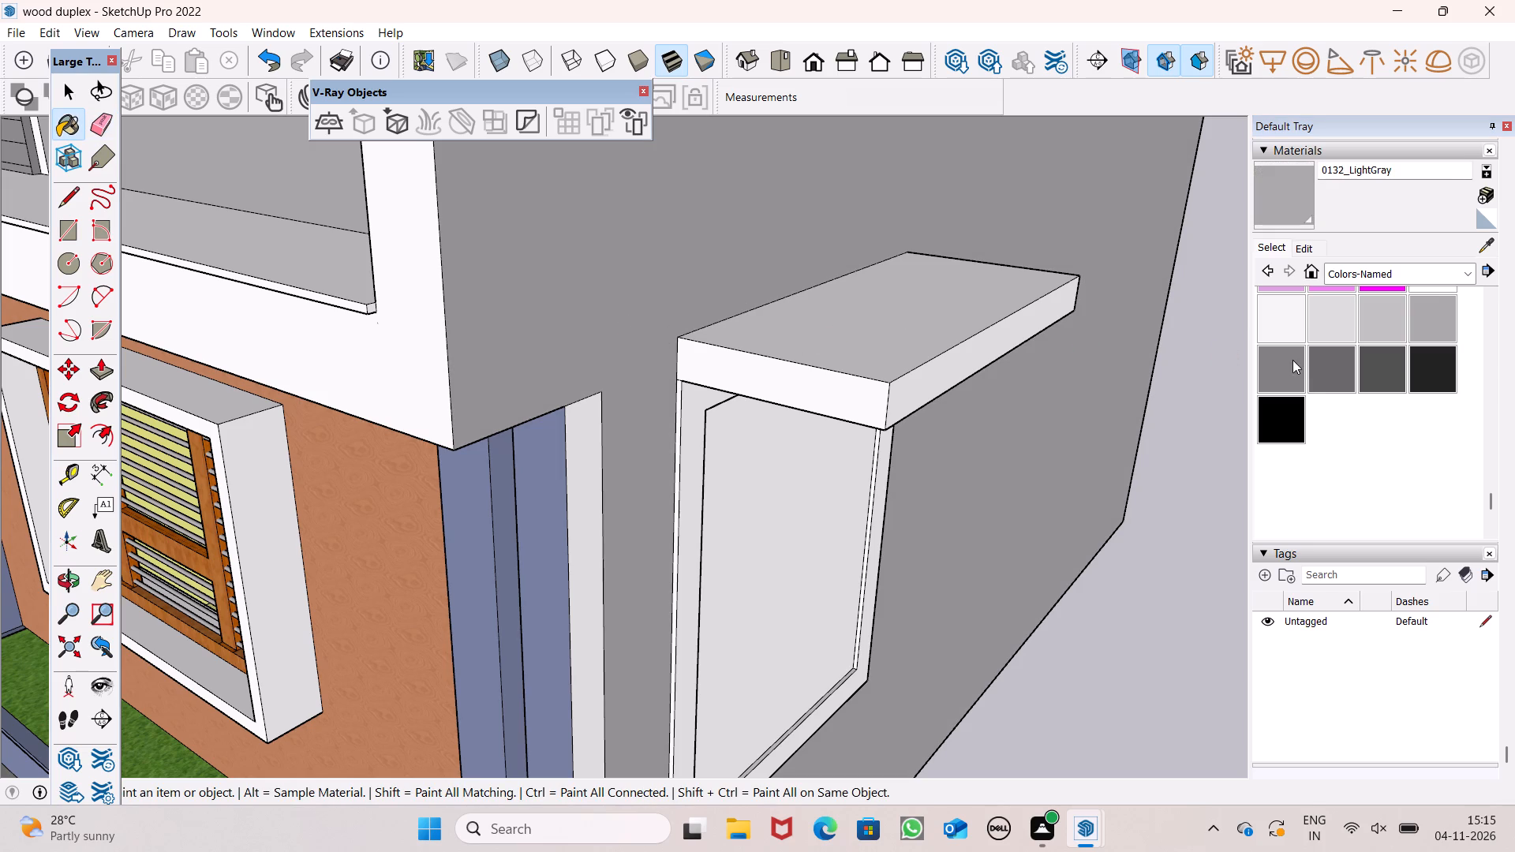
left_click(1377, 322)
left_click(587, 276)
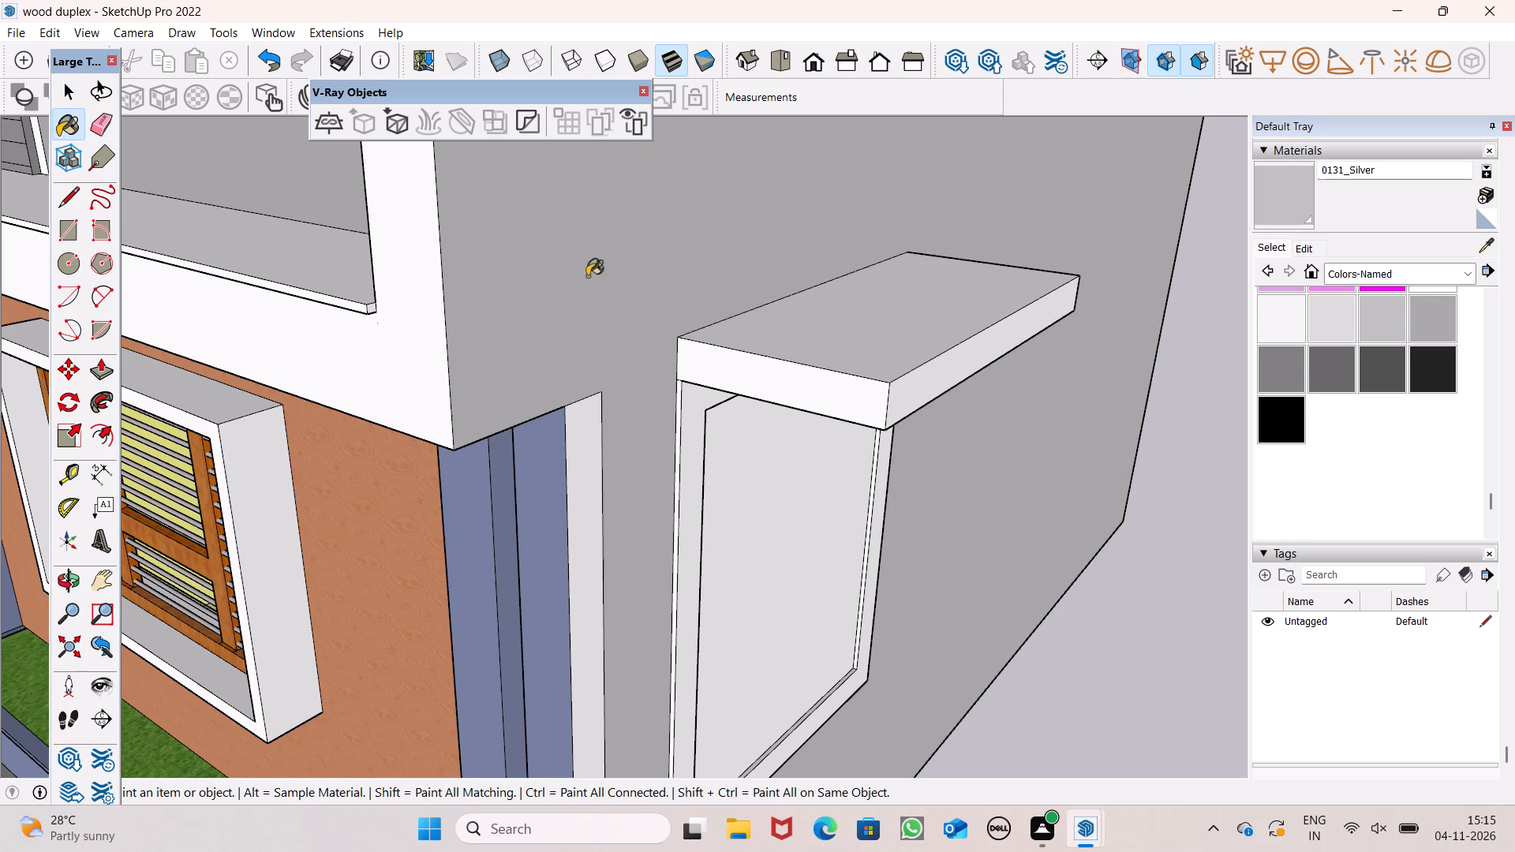
Paint the narrow side strip and the front faces of both corner pillars with 0110_LightSlateGray.
scroll(560, 310, "down", 4)
scroll(576, 319, "up", 1)
scroll(581, 314, "down", 5)
scroll(580, 316, "up", 1)
scroll(580, 316, "down", 1)
key("o")
left_click_drag(615, 518, 623, 490)
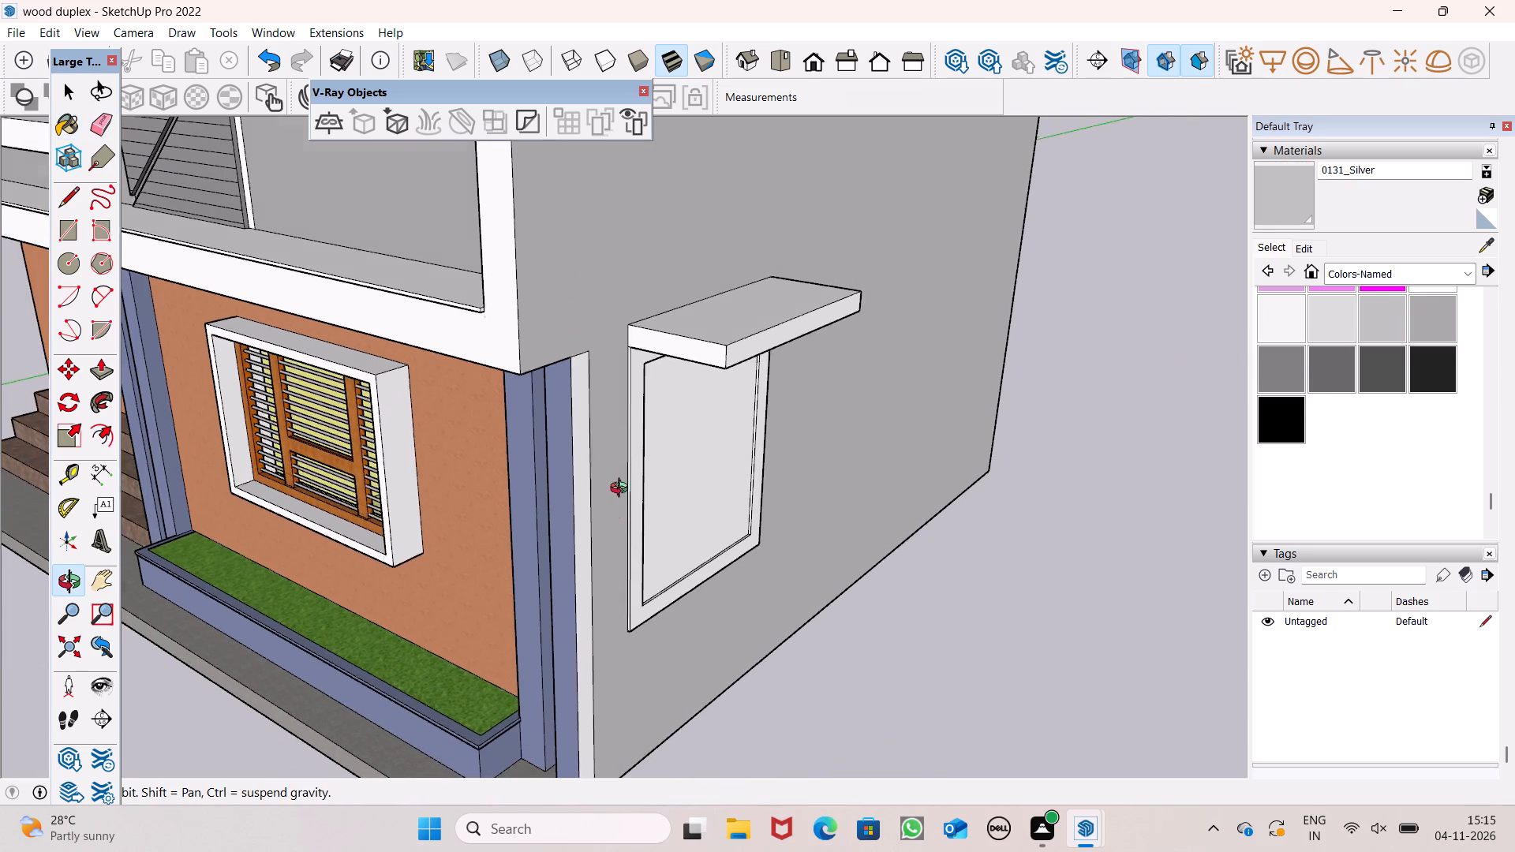
left_click_drag(623, 490, 653, 327)
left_click_drag(655, 543, 668, 538)
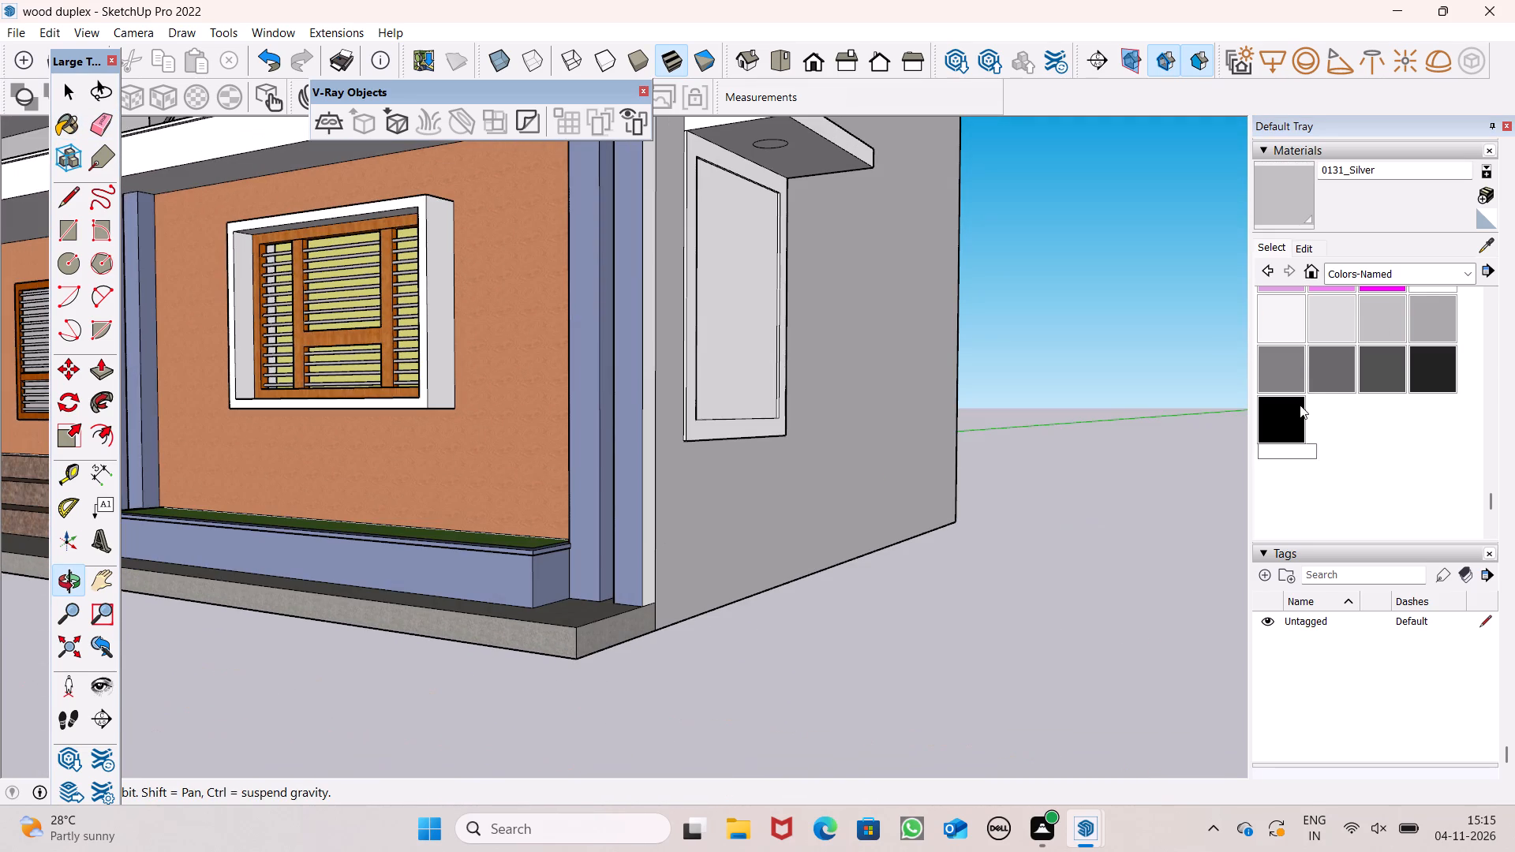
scroll(1345, 396, "up", 4)
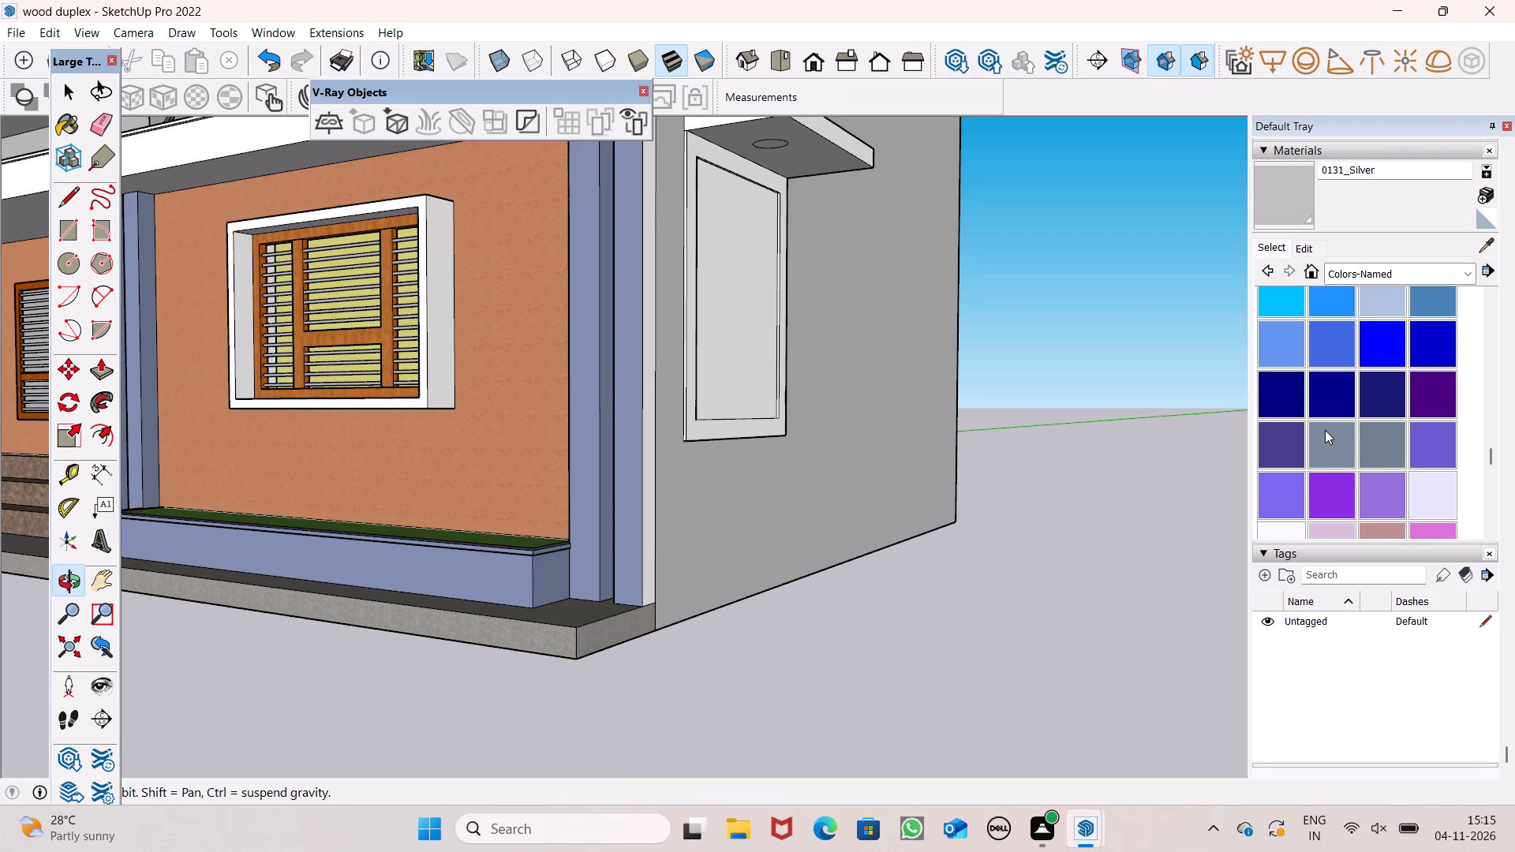
left_click(1327, 434)
scroll(668, 301, "up", 6)
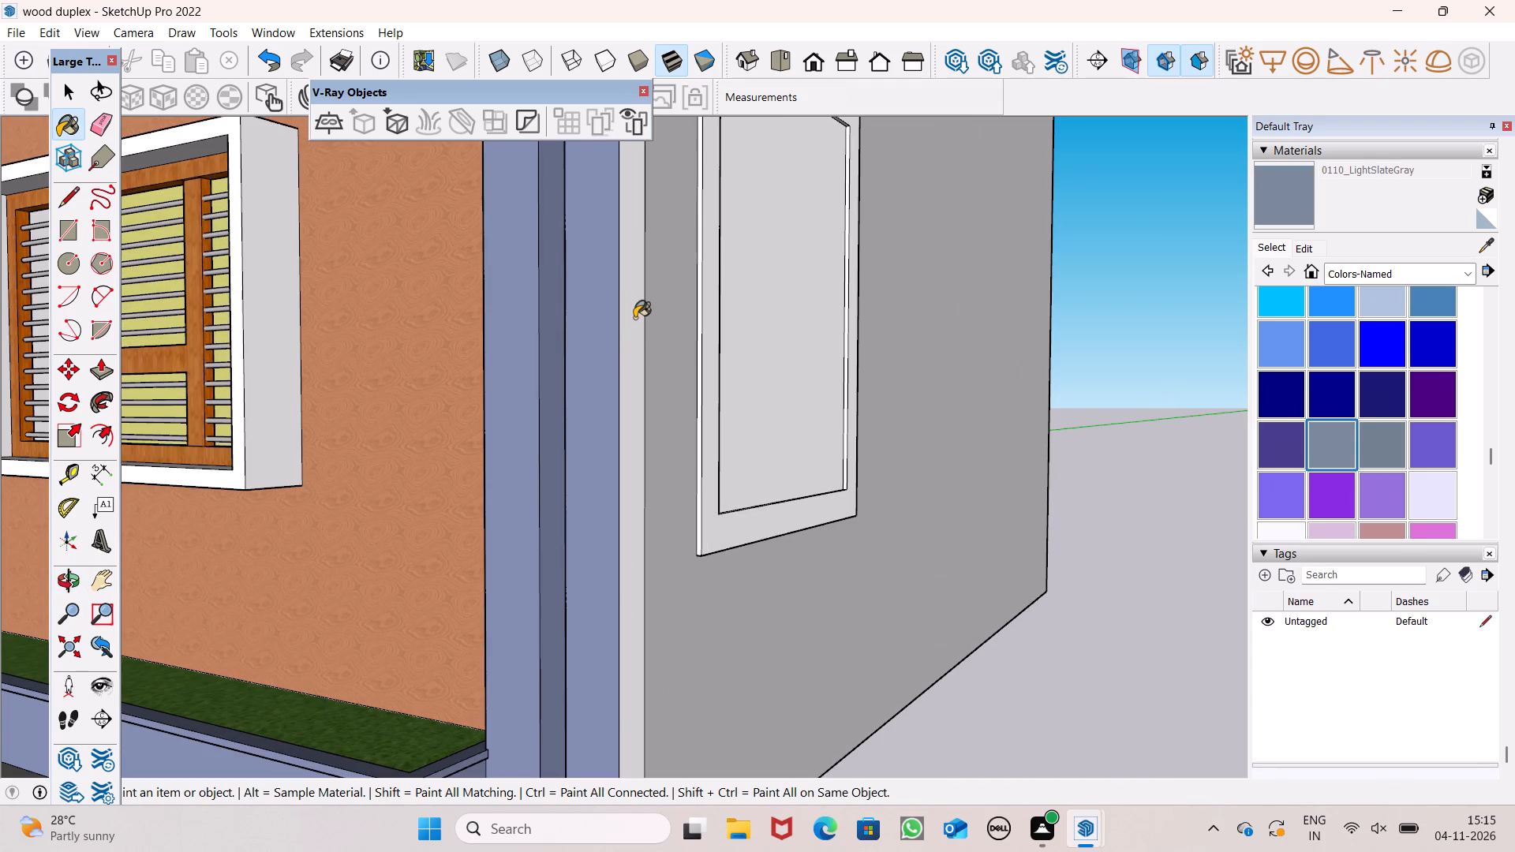
left_click(634, 318)
left_click(601, 301)
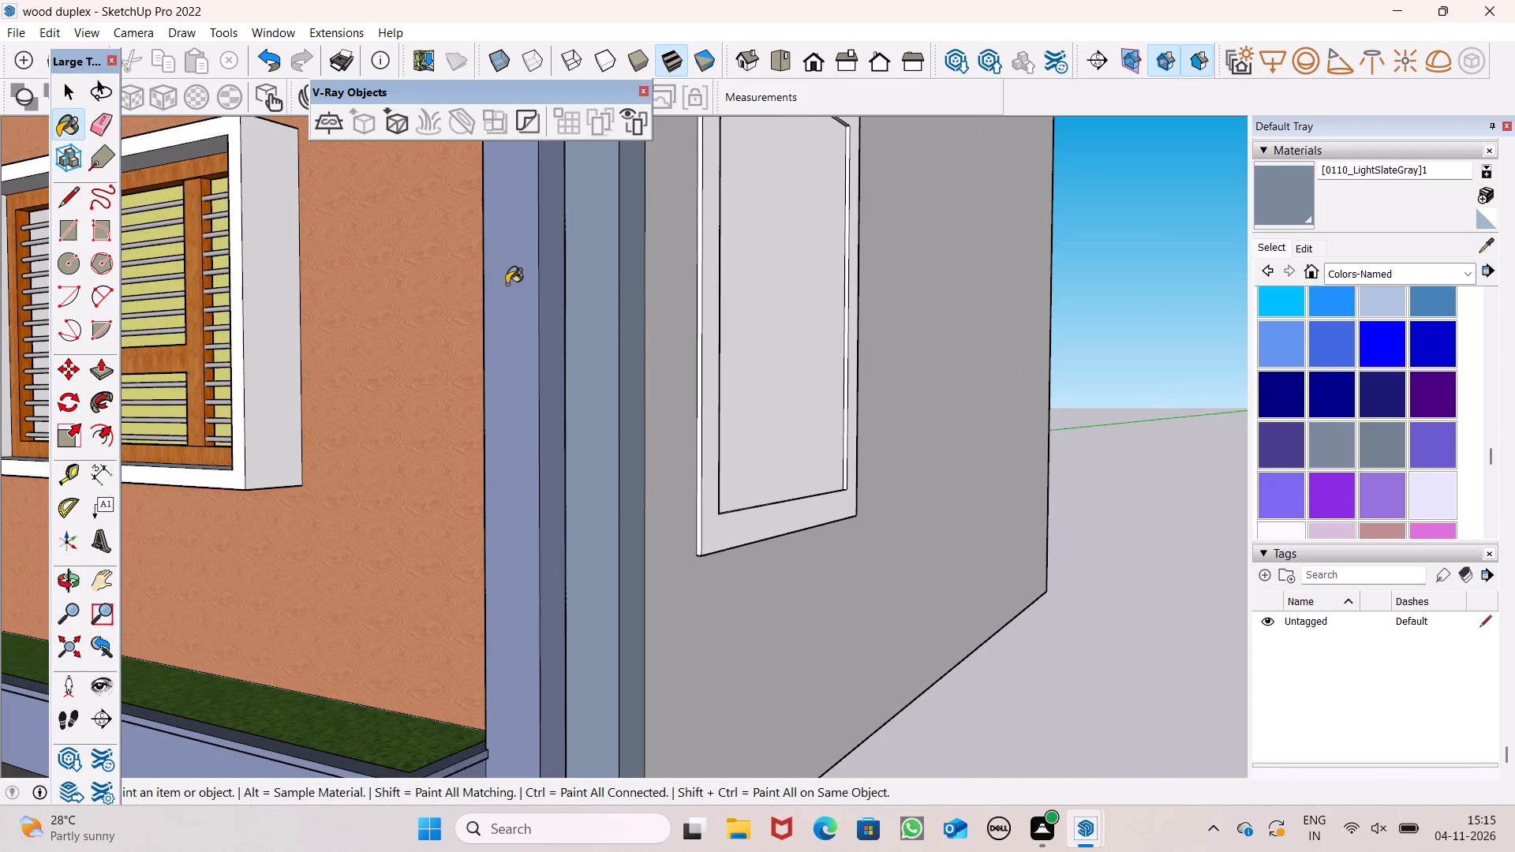
left_click(507, 284)
Paint the inner pillar's side face beside the wood strip with the same LightSlateGray.
scroll(858, 334, "down", 6)
scroll(933, 328, "down", 1)
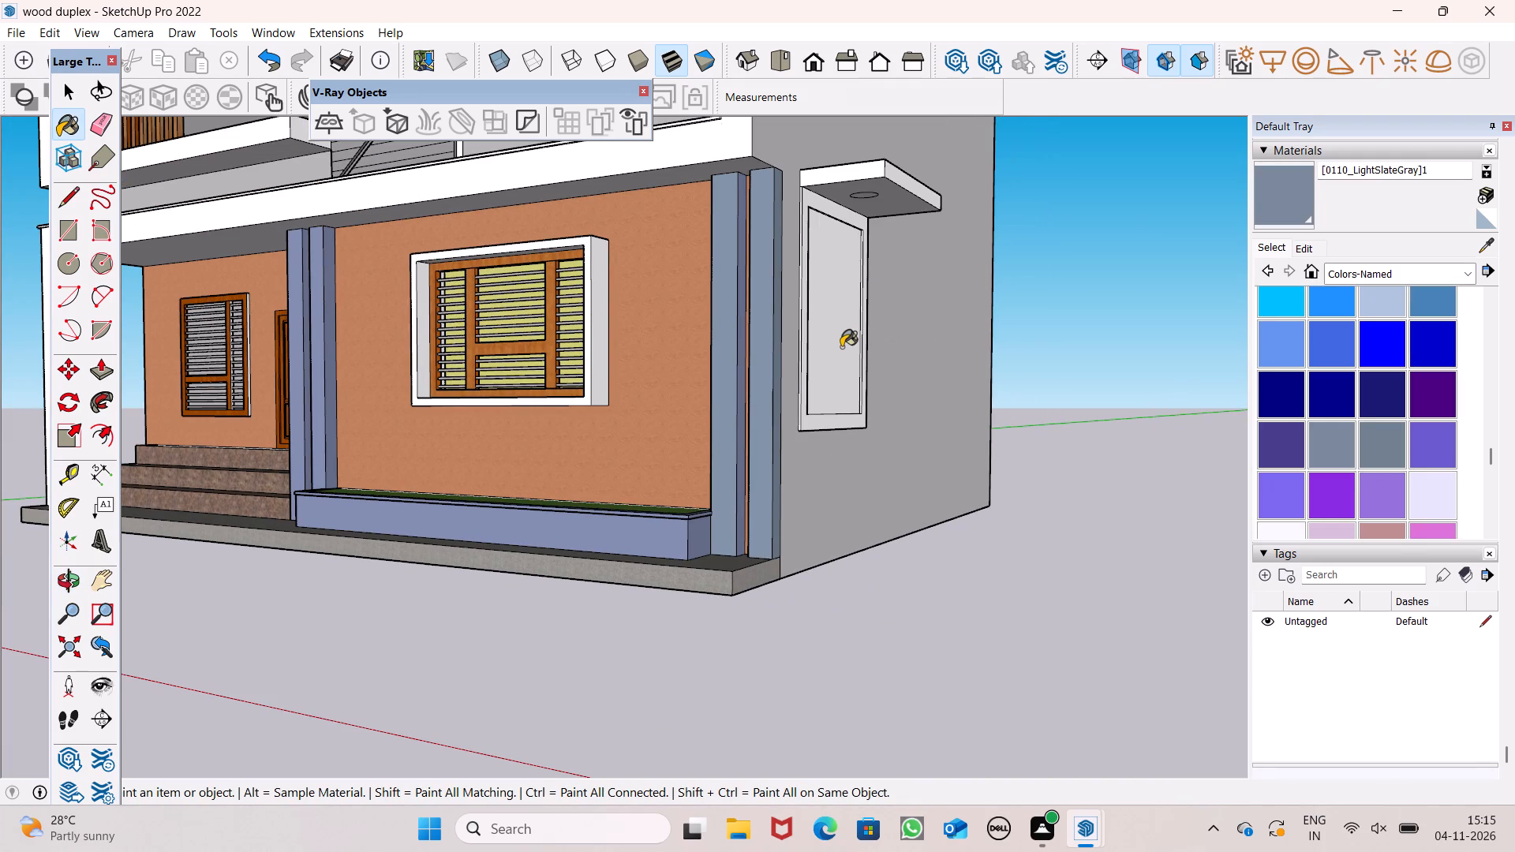
scroll(667, 398, "up", 3)
scroll(769, 510, "up", 12)
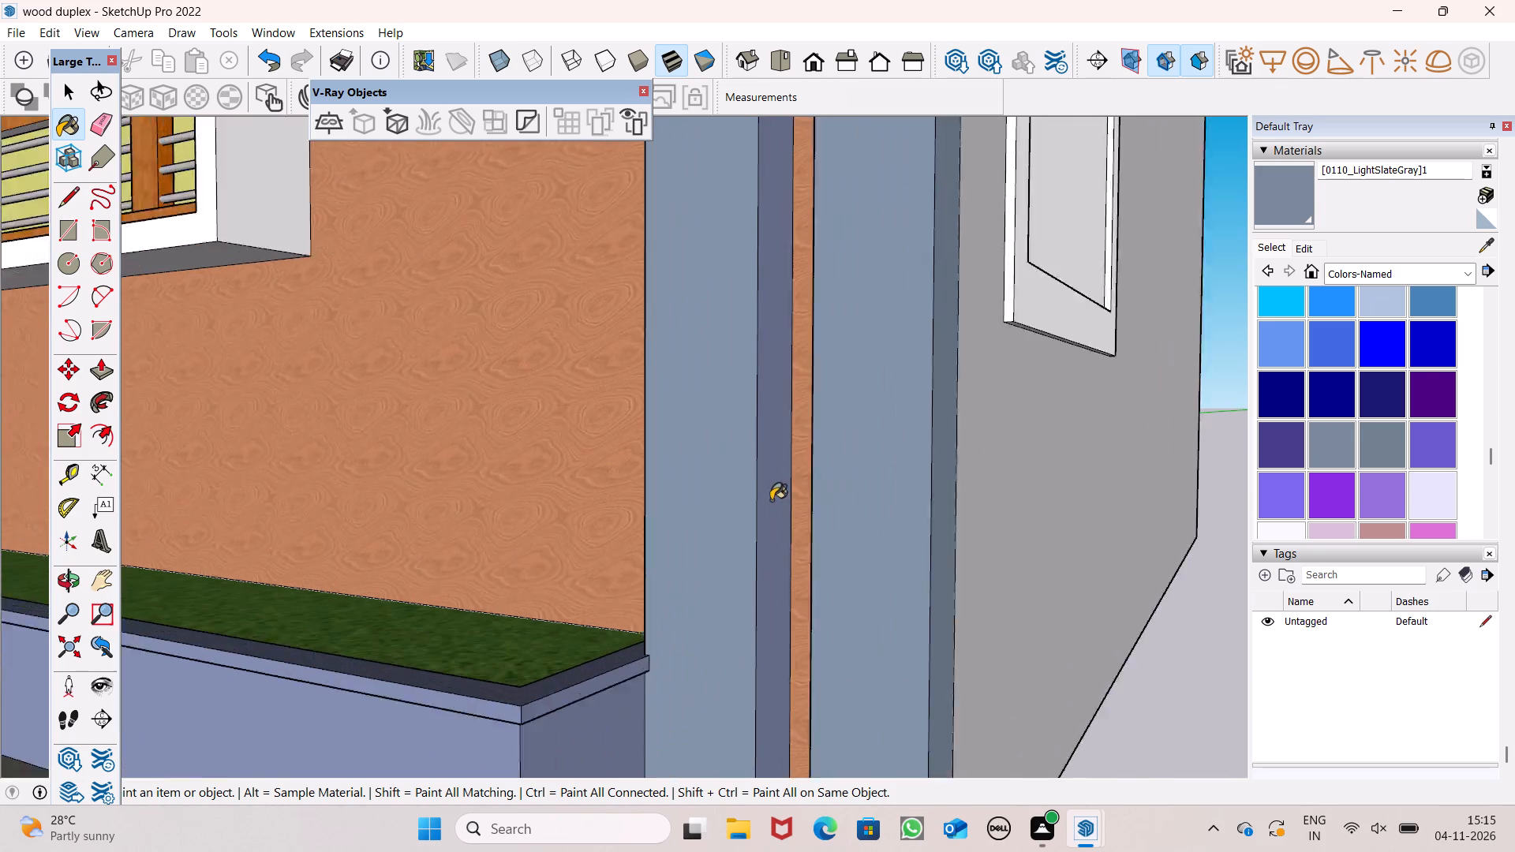
scroll(771, 500, "up", 2)
left_click(776, 479)
Paint the front planter's body and rim faces, on the front, end and top, with LightSlateGray.
scroll(737, 447, "up", 11)
scroll(754, 370, "down", 3)
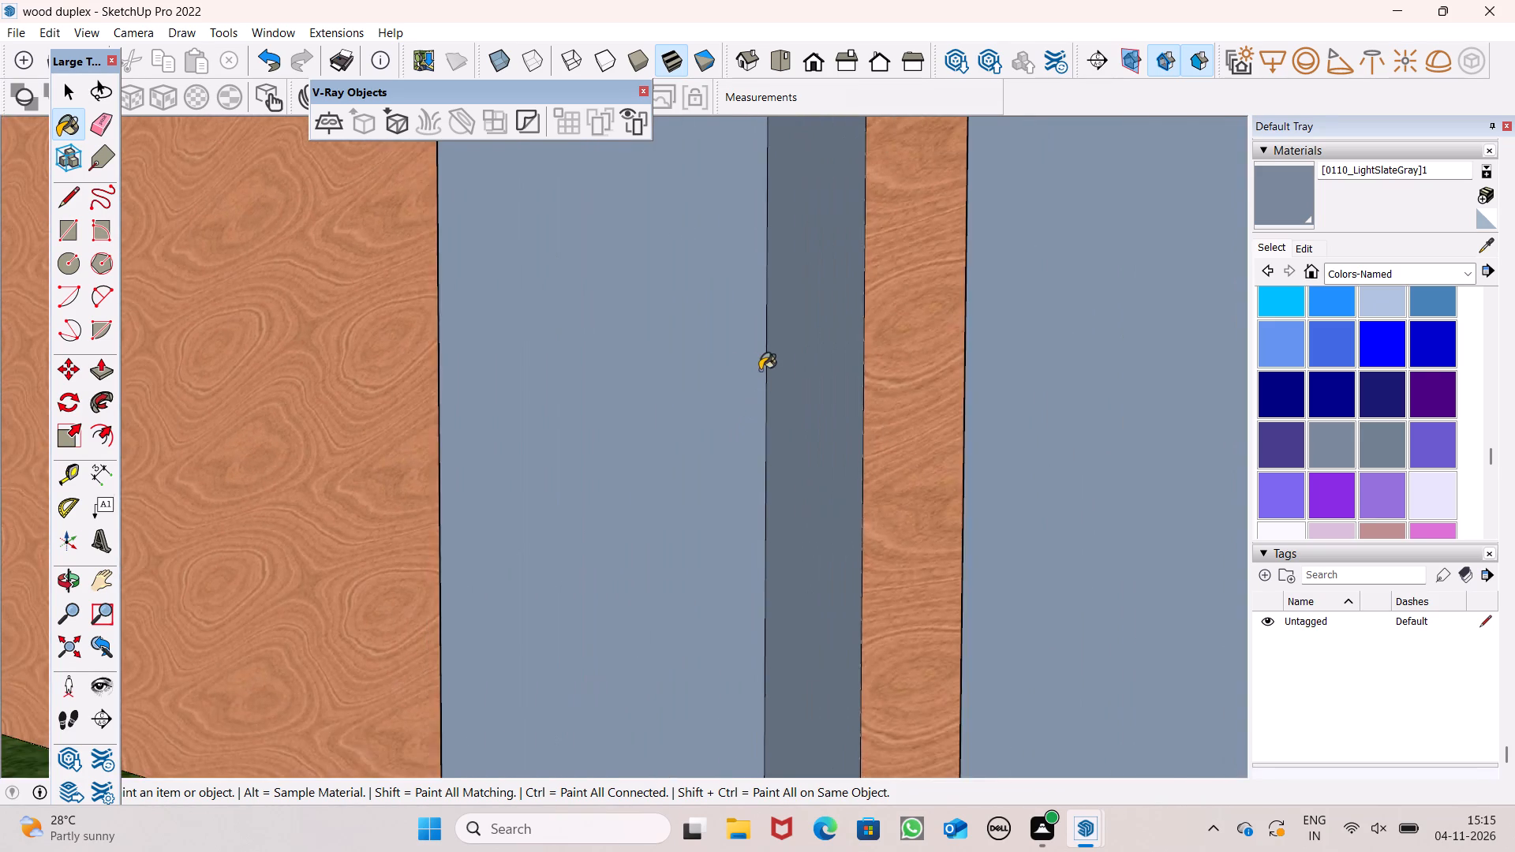
scroll(760, 370, "down", 16)
scroll(574, 615, "up", 9)
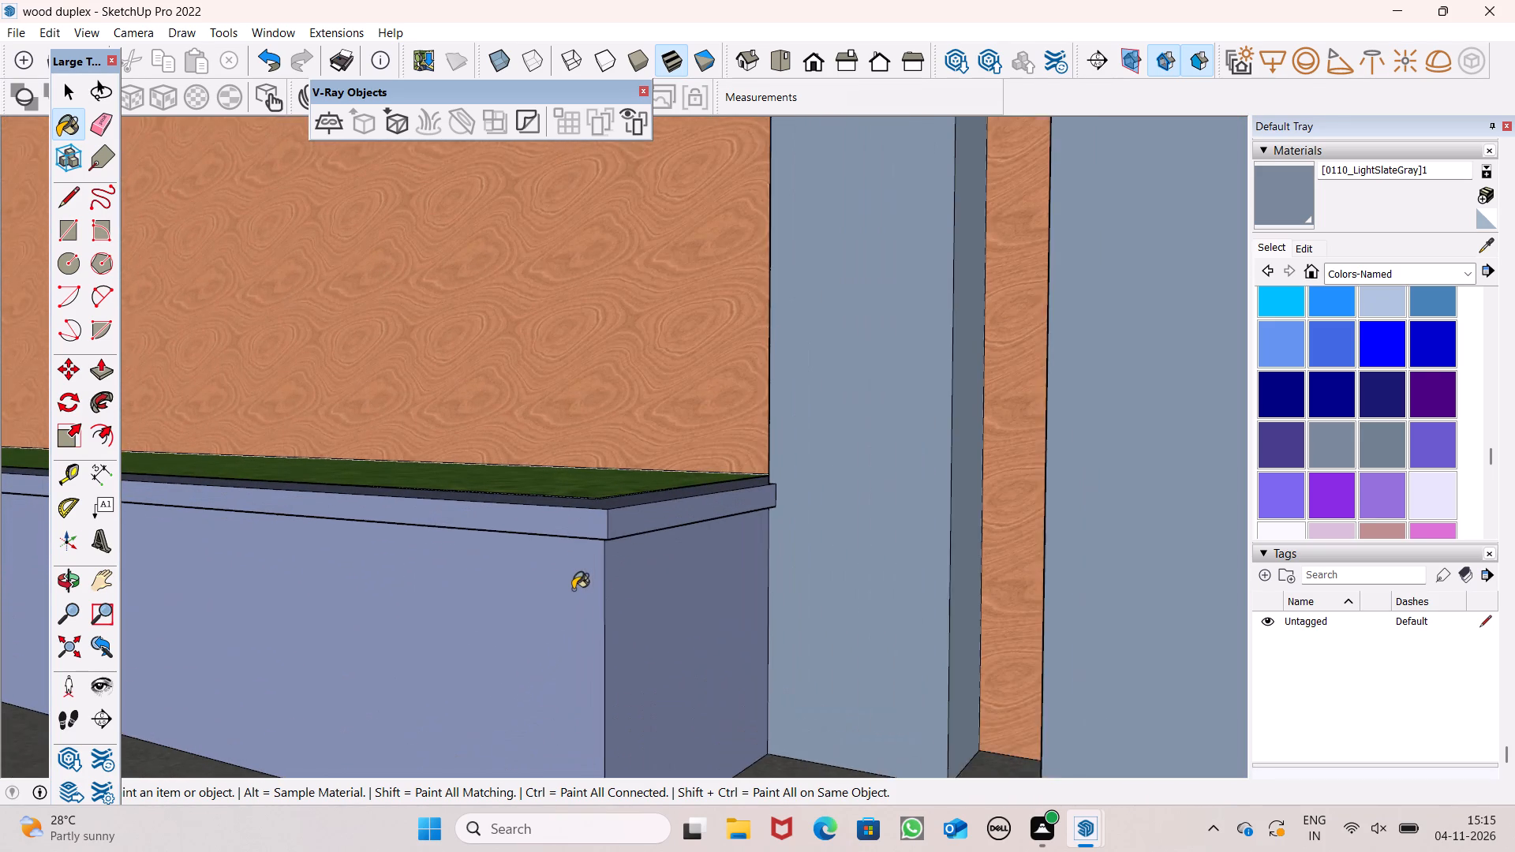
left_click_drag(576, 584, 589, 566)
left_click(601, 511)
left_click(631, 508)
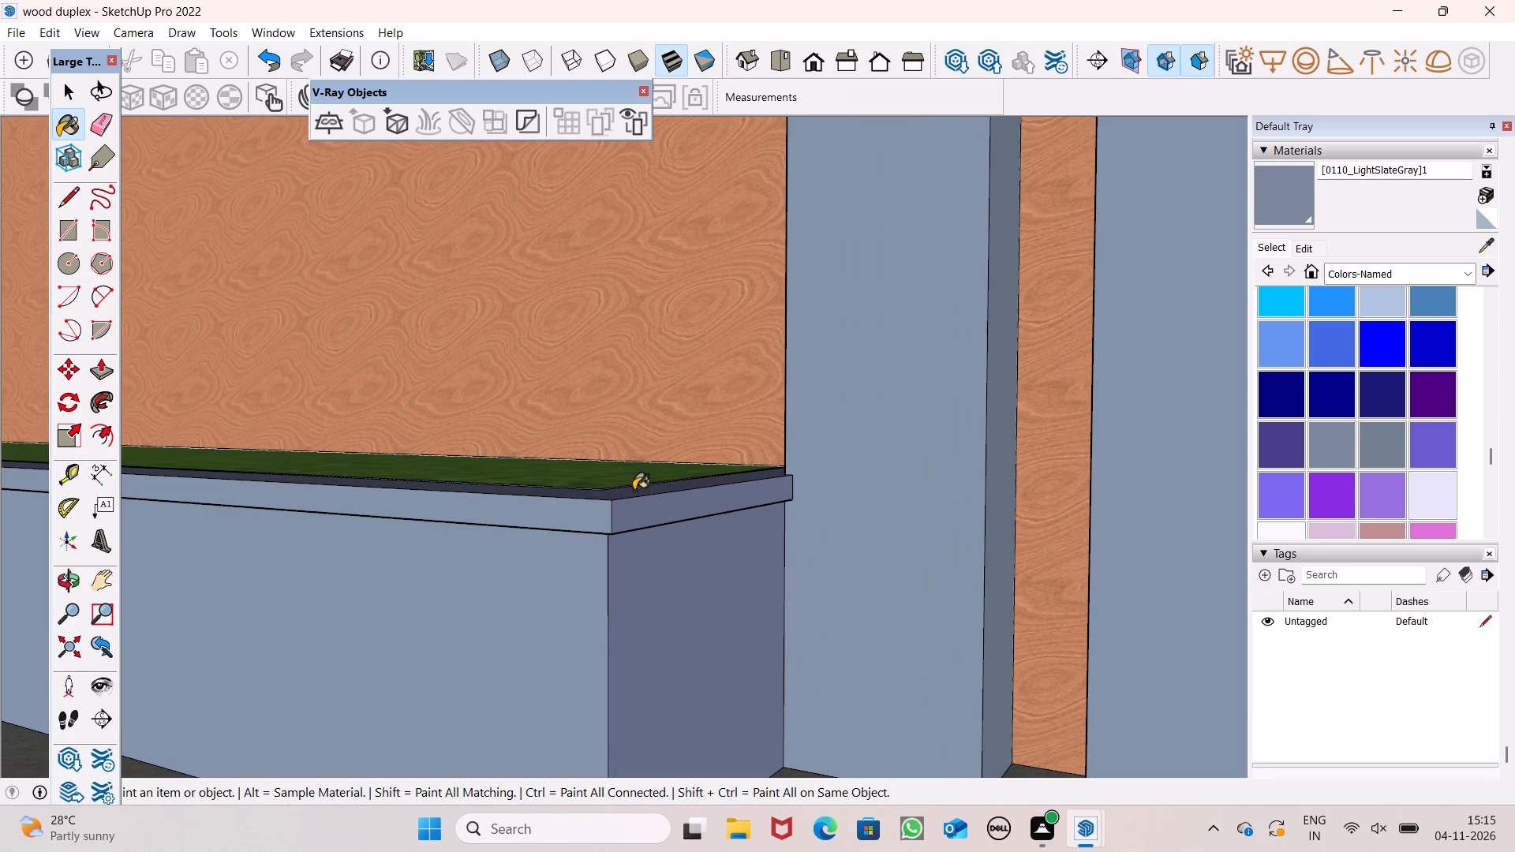
left_click(634, 490)
left_click(642, 554)
scroll(891, 482, "down", 4)
scroll(526, 456, "up", 2)
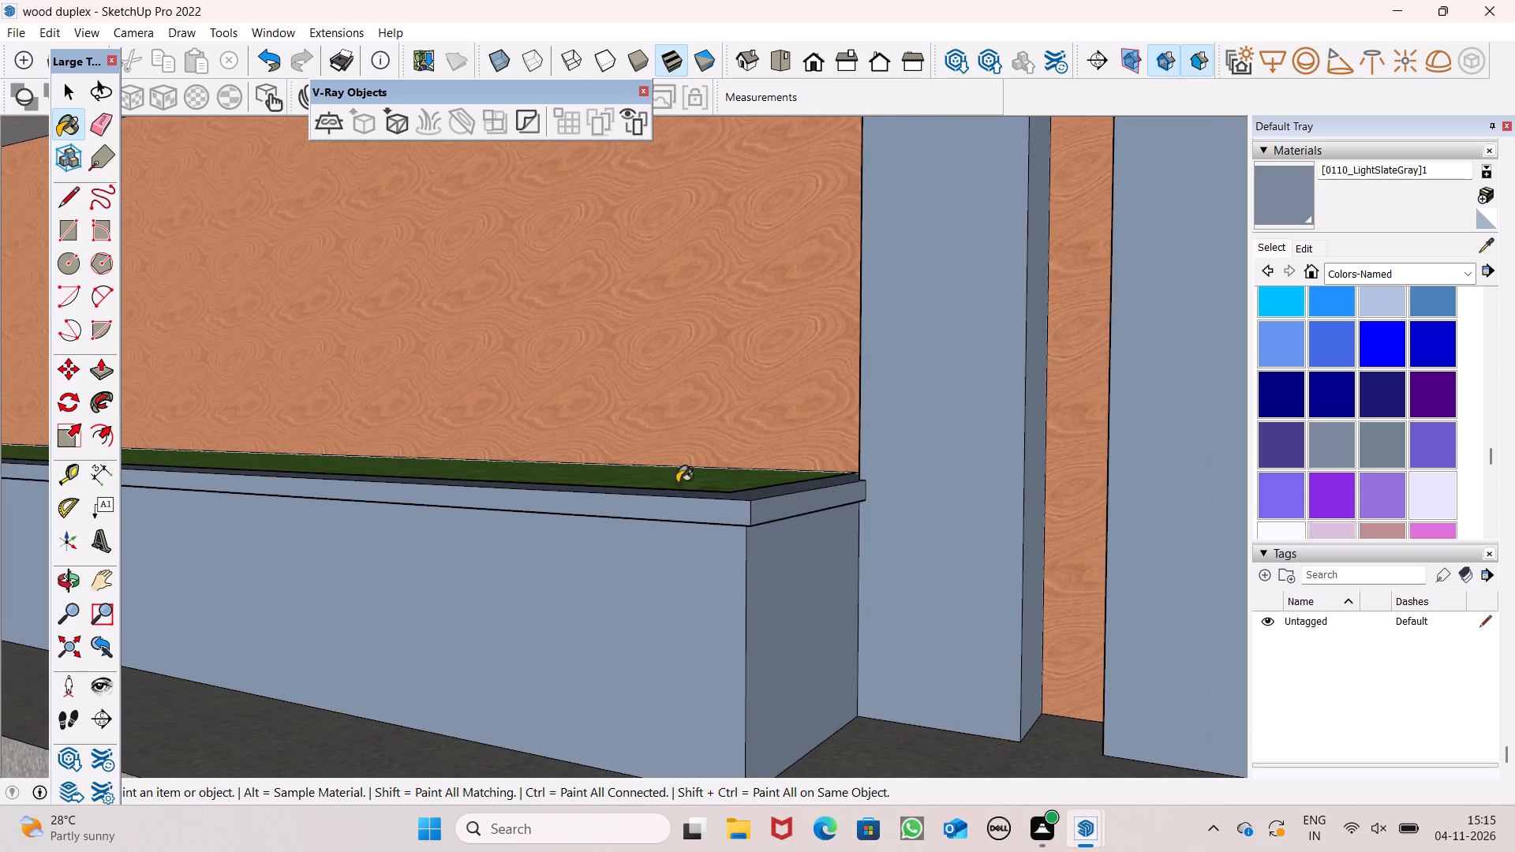
scroll(690, 489, "up", 4)
scroll(874, 508, "up", 14)
left_click(883, 498)
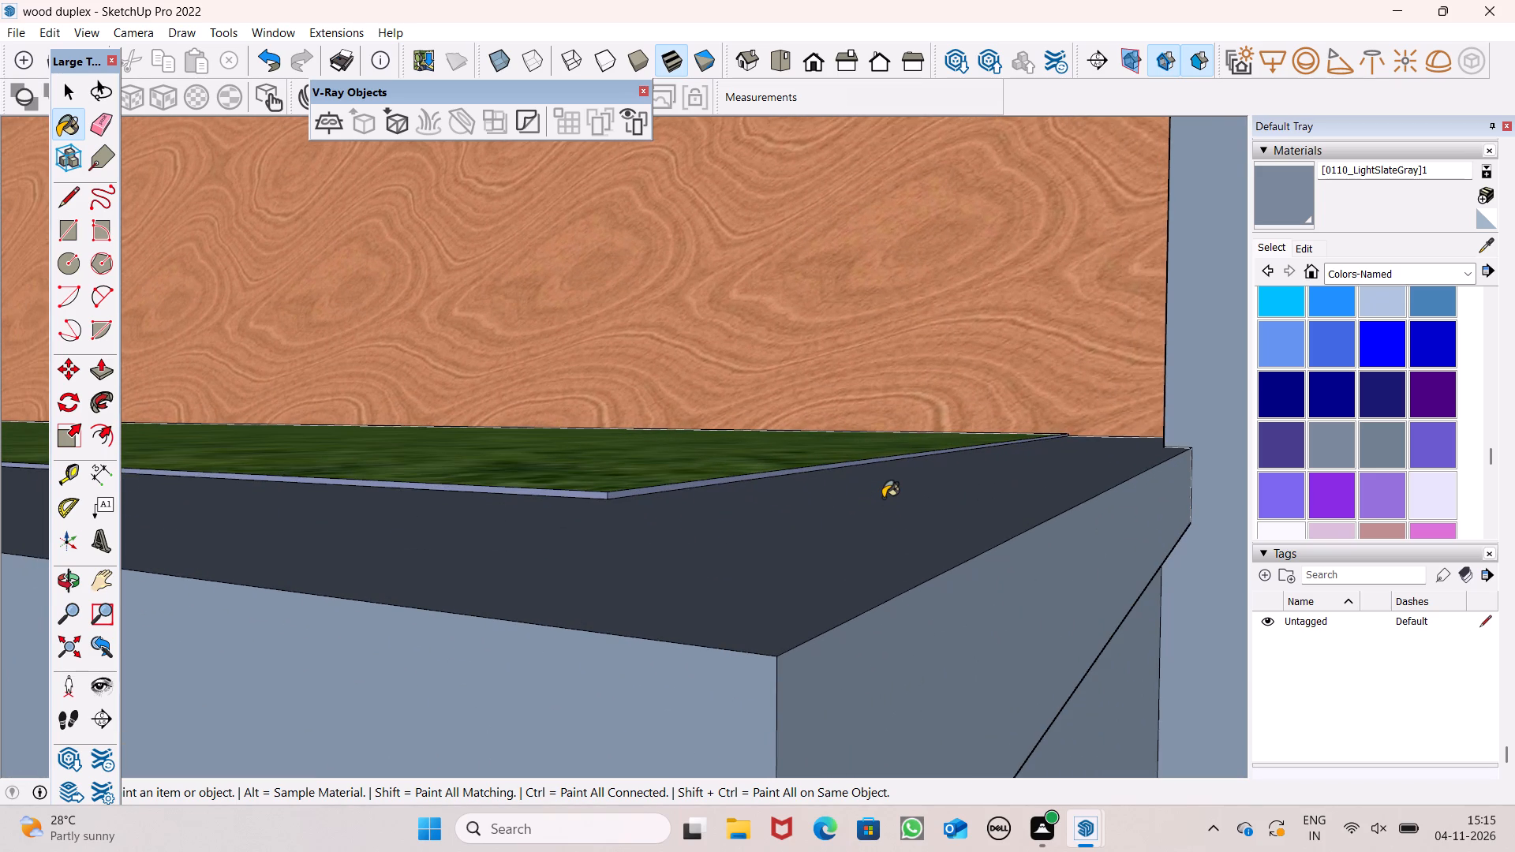
Paint the front and side faces of the entrance pillar at the planter's far end with 0110_LightSlateGray.
scroll(883, 501, "down", 4)
scroll(883, 524, "up", 2)
scroll(883, 532, "down", 3)
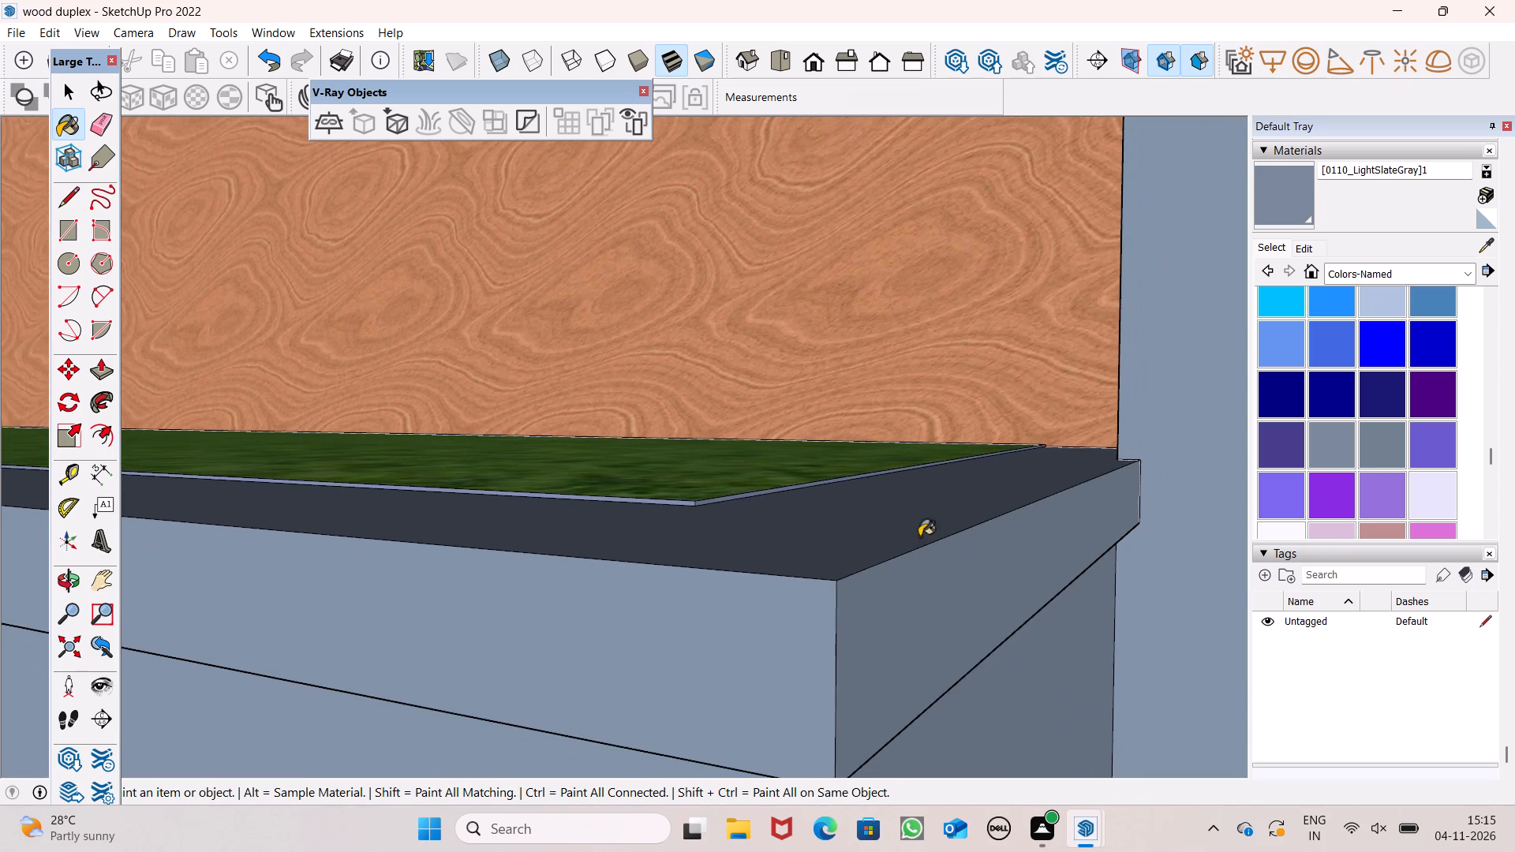
scroll(970, 503, "down", 7)
scroll(814, 503, "down", 4)
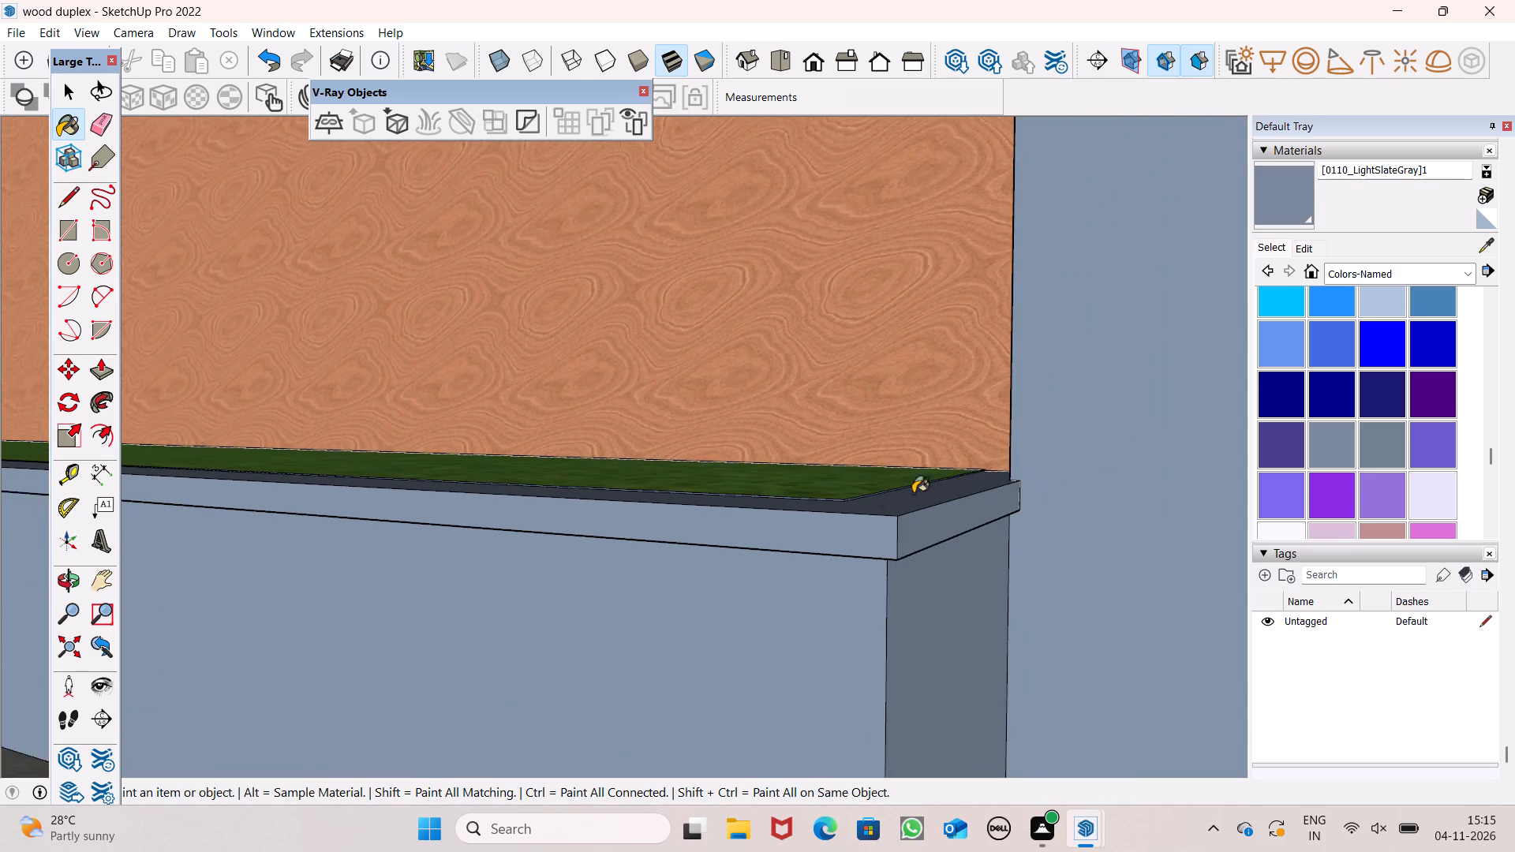
scroll(913, 493, "down", 3)
scroll(935, 506, "up", 1)
scroll(935, 506, "down", 15)
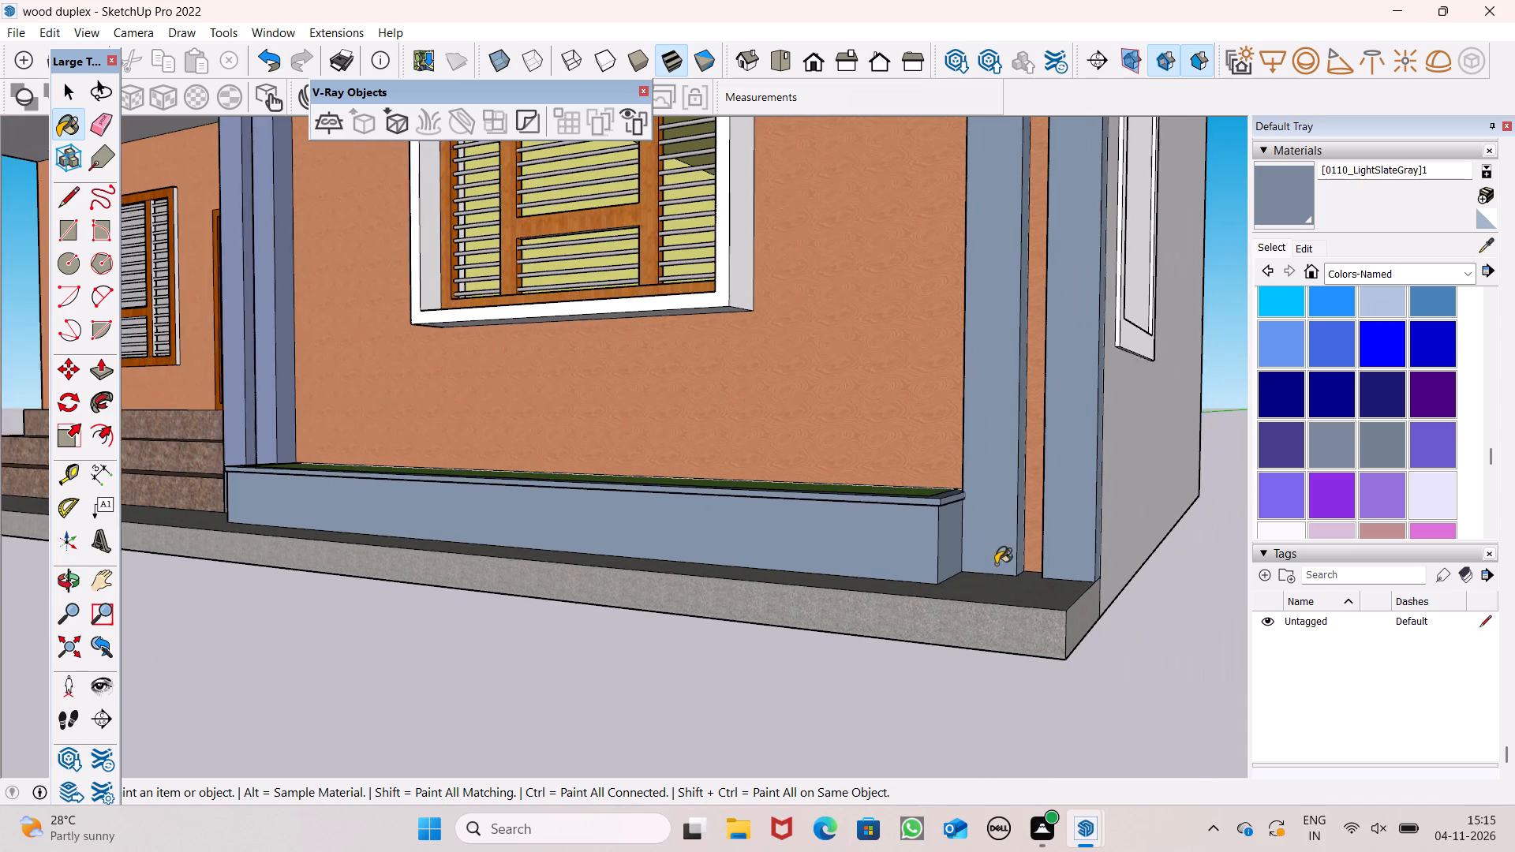
scroll(996, 564, "down", 2)
scroll(342, 387, "up", 16)
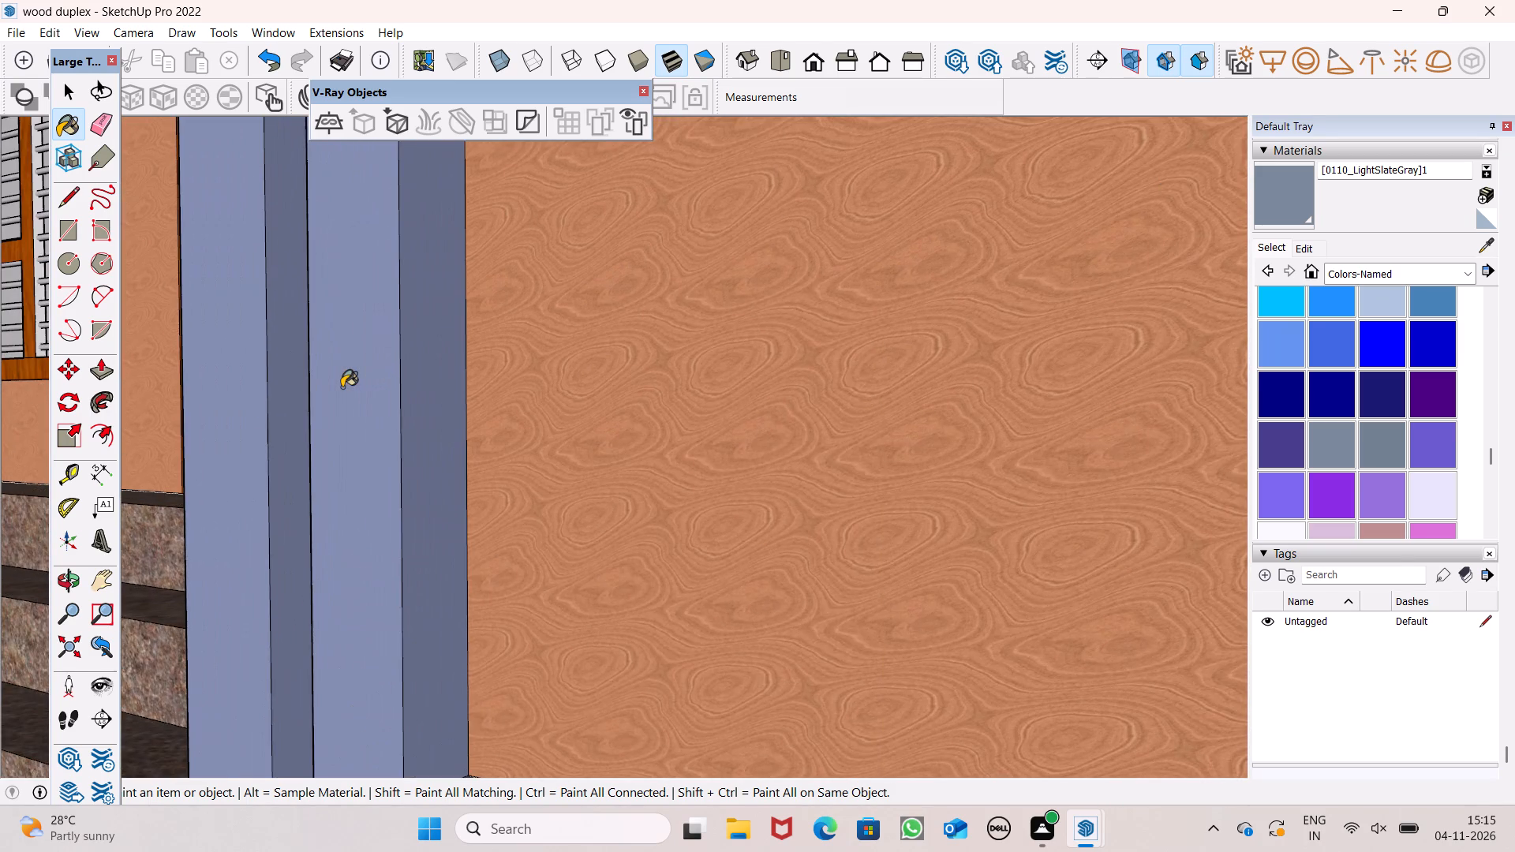
left_click(342, 387)
left_click(436, 392)
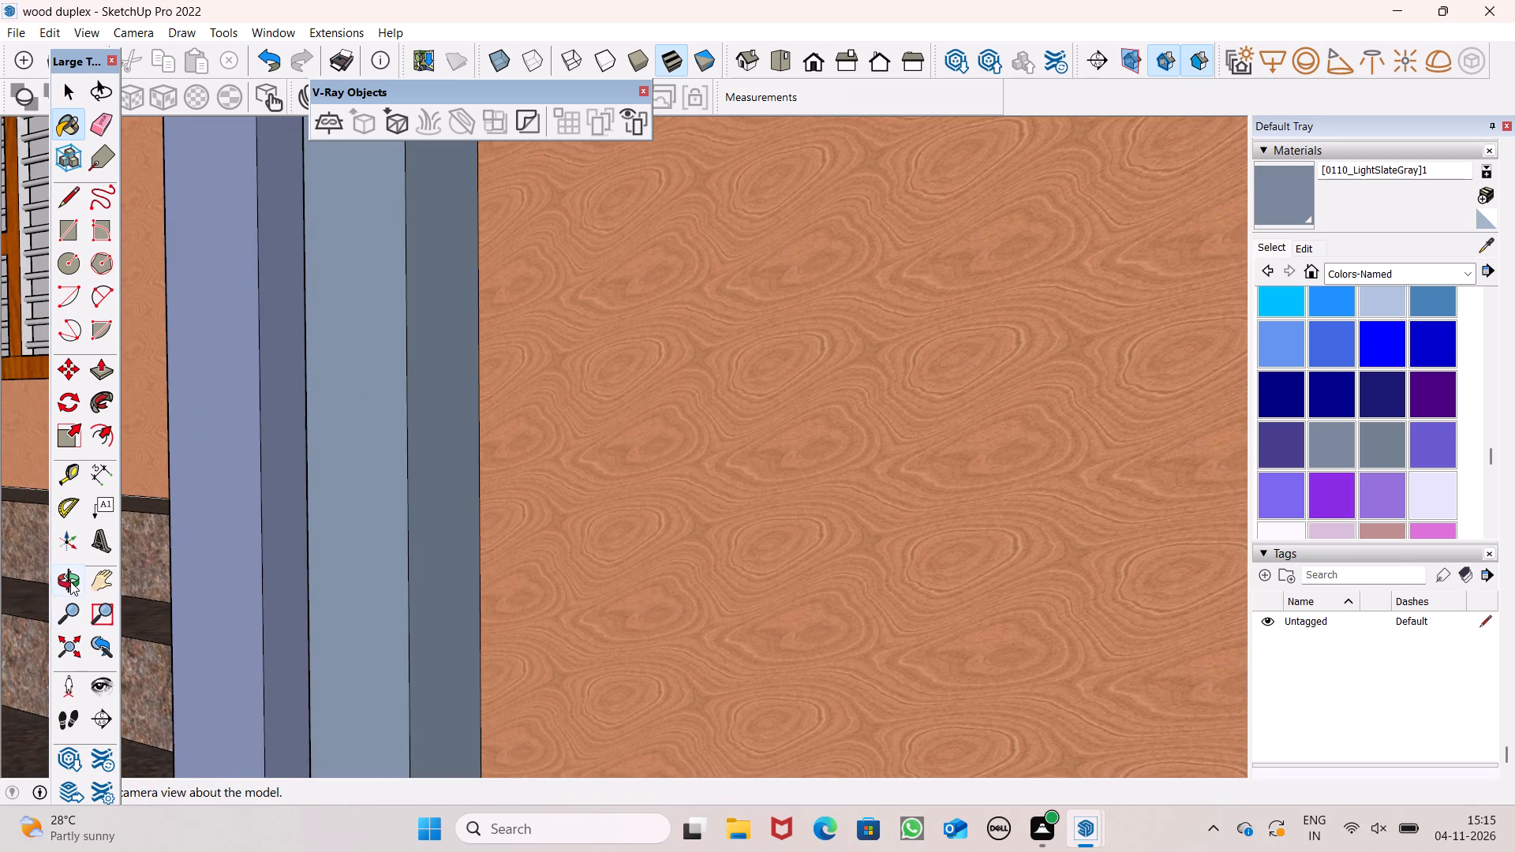
Paint the front face of the neighbouring pillar beside the entrance steps with LightSlateGray.
left_click(70, 581)
left_click_drag(184, 559, 433, 559)
scroll(423, 562, "down", 5)
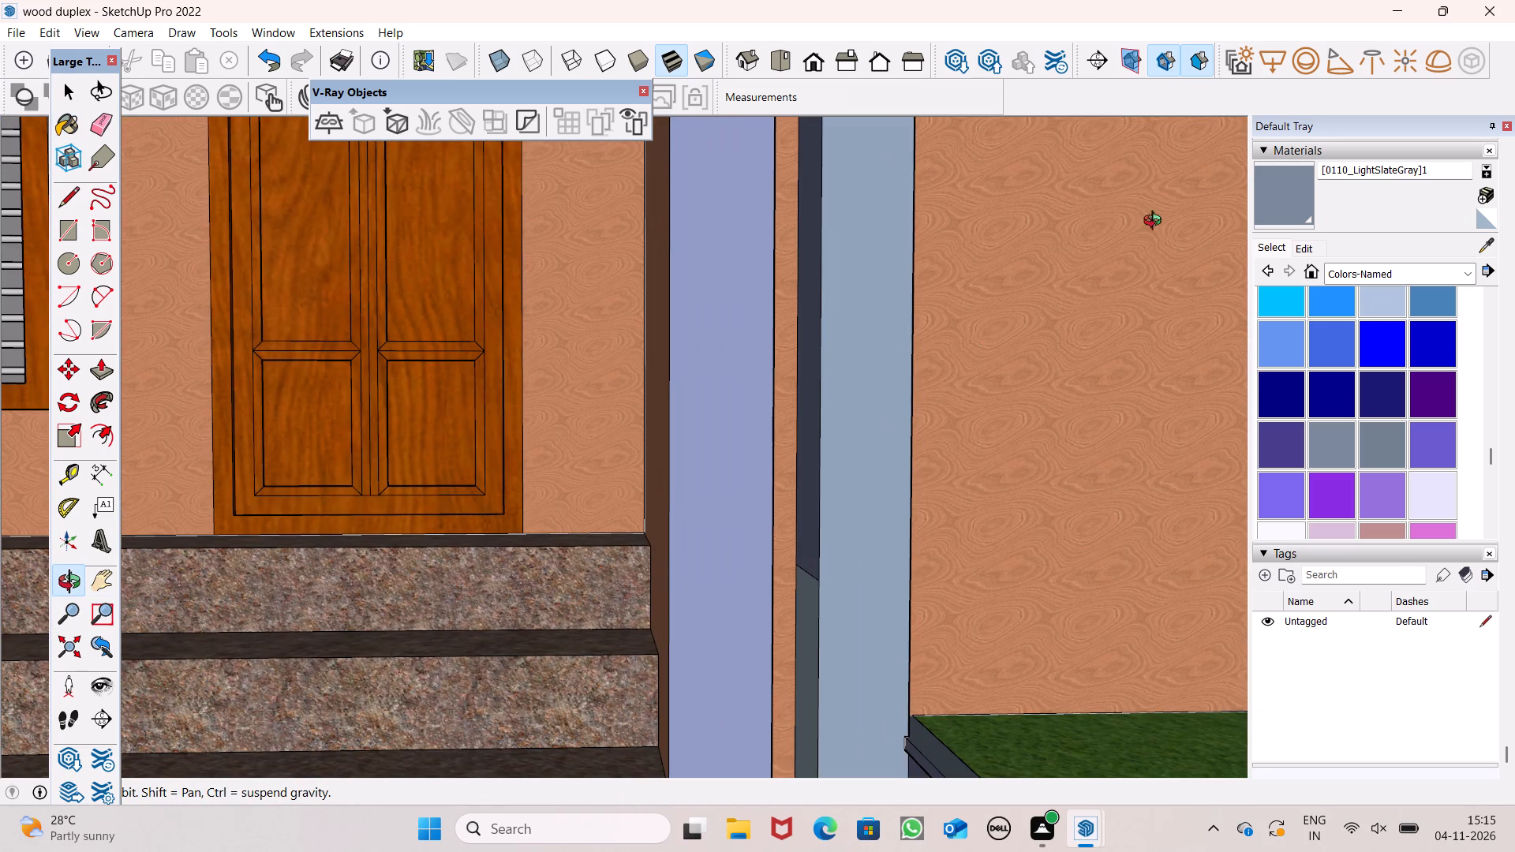
left_click(1281, 210)
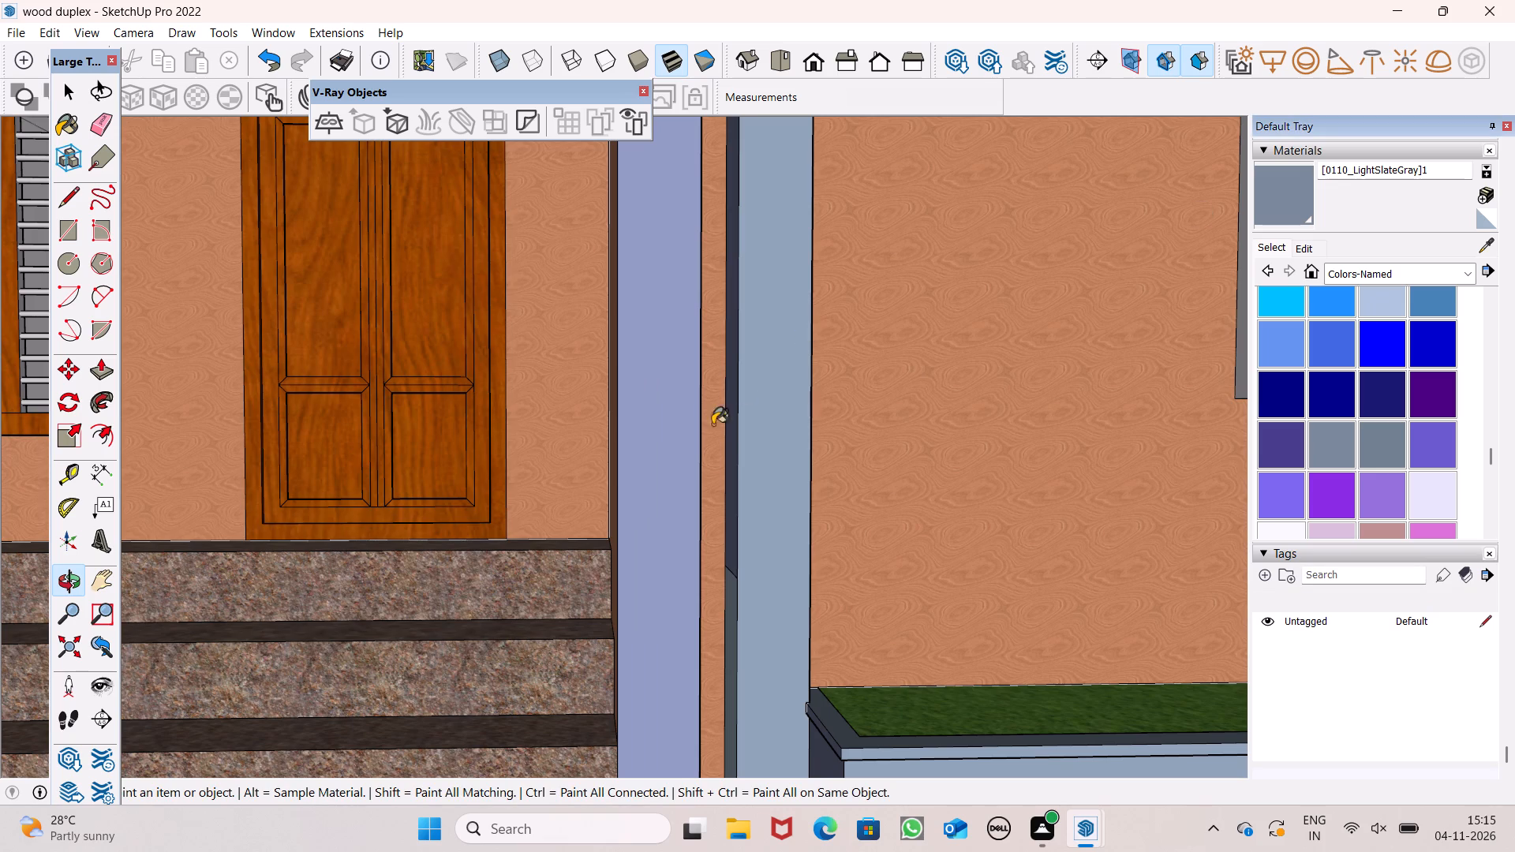
scroll(692, 436, "up", 5)
left_click(643, 444)
scroll(537, 337, "down", 5)
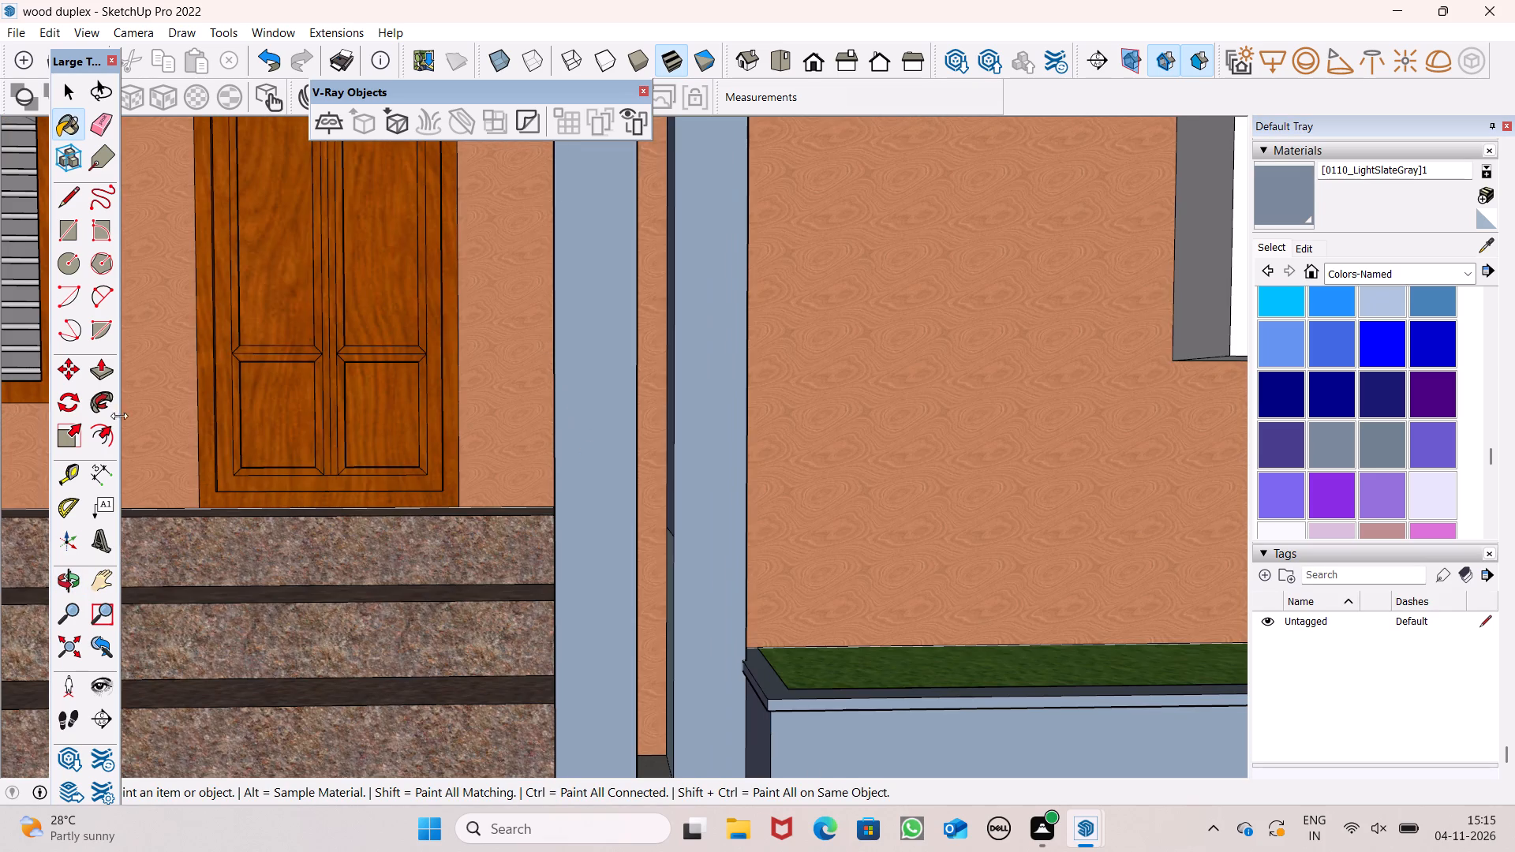
Erase the stray edge across the planter-side pillar's inner face and paint both facing inner pillar sides with LightSlateGray.
left_click(99, 117)
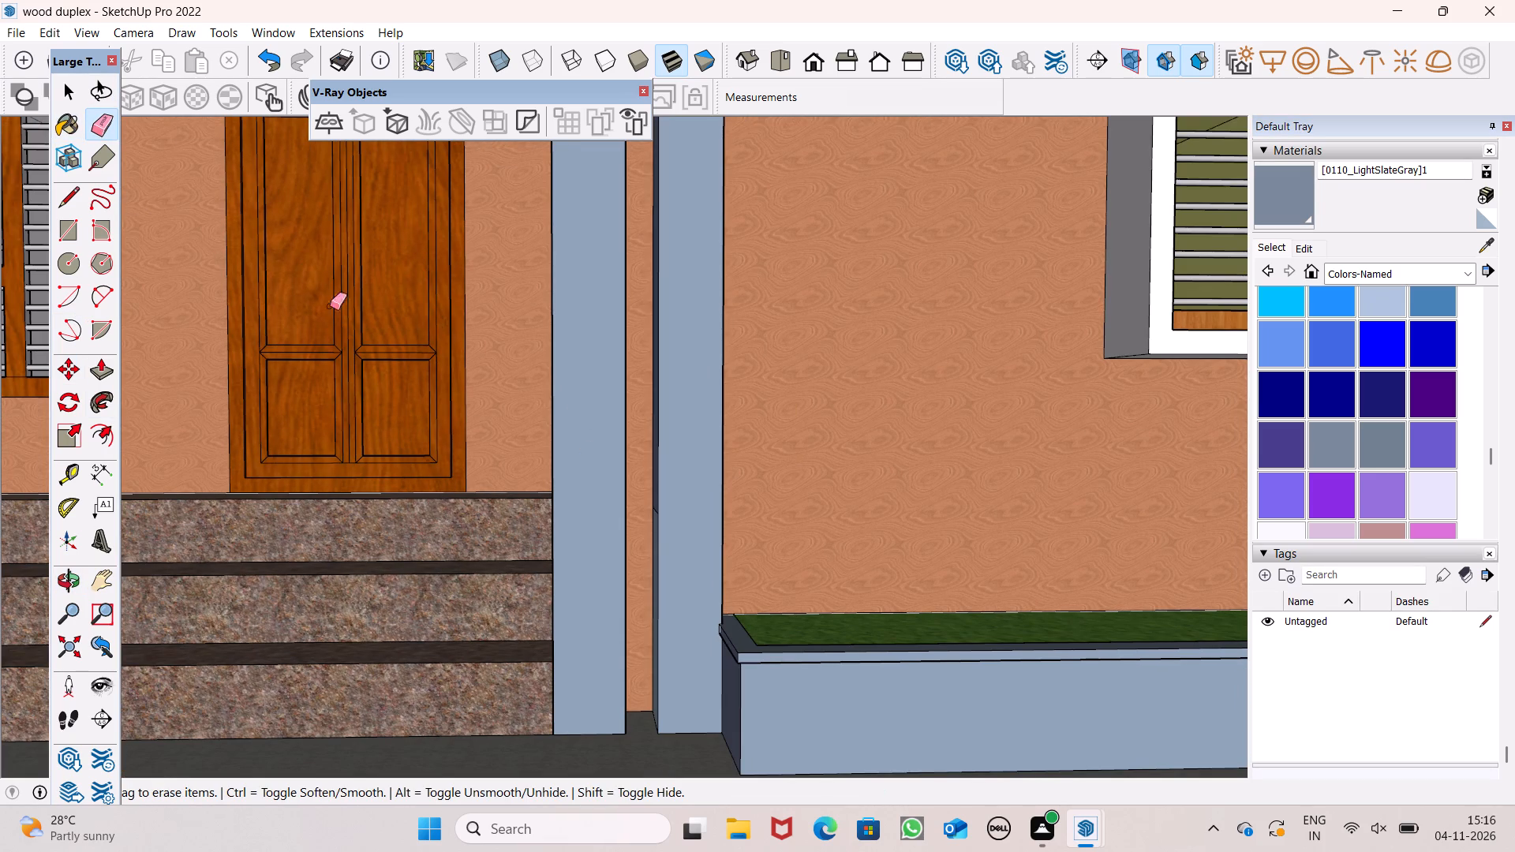
scroll(631, 531, "up", 13)
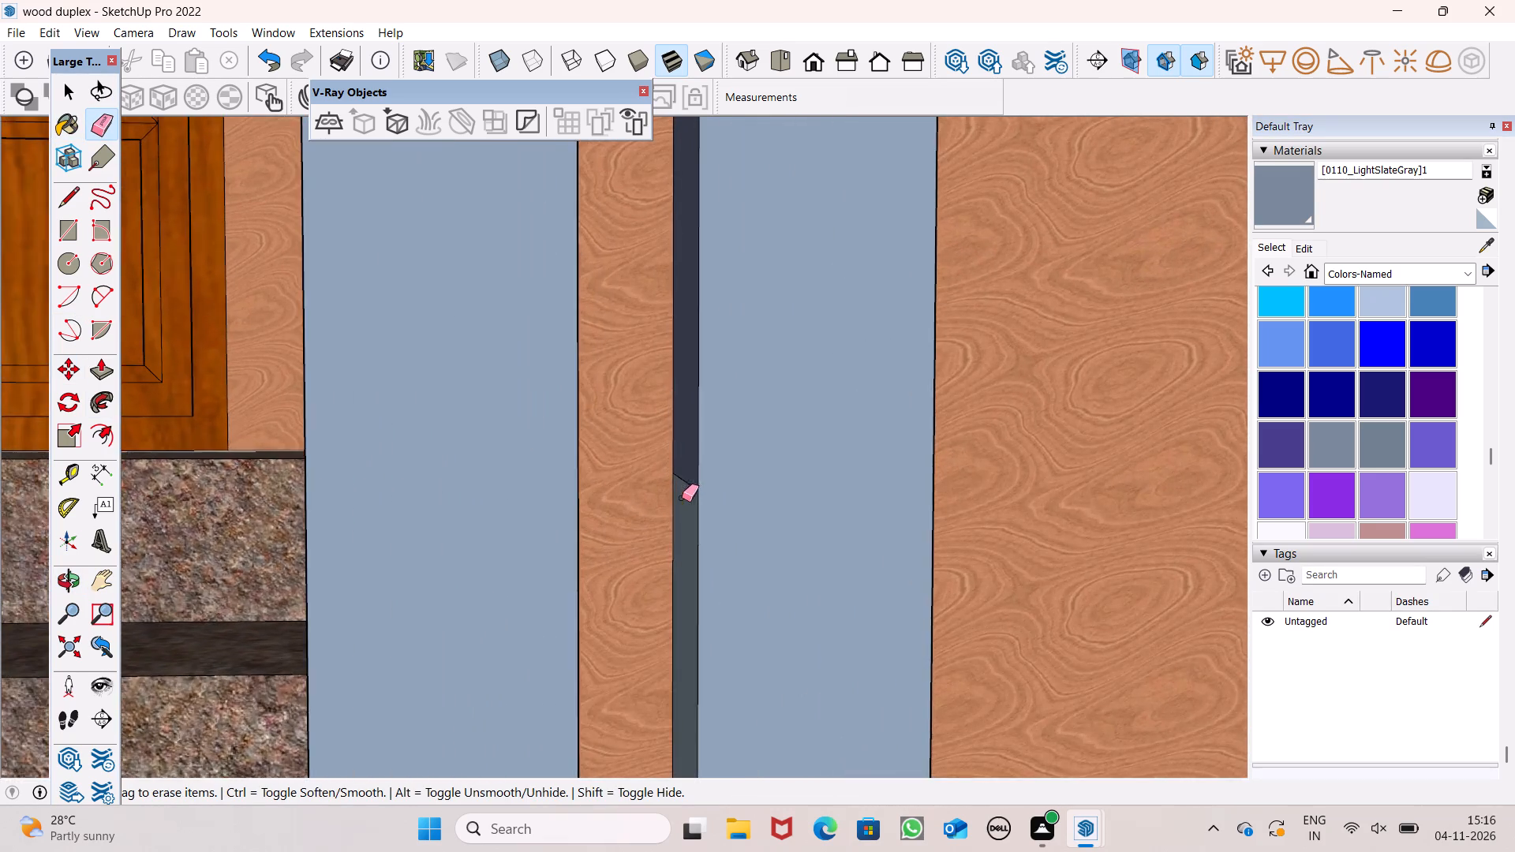
scroll(682, 498, "up", 8)
left_click_drag(739, 447, 745, 455)
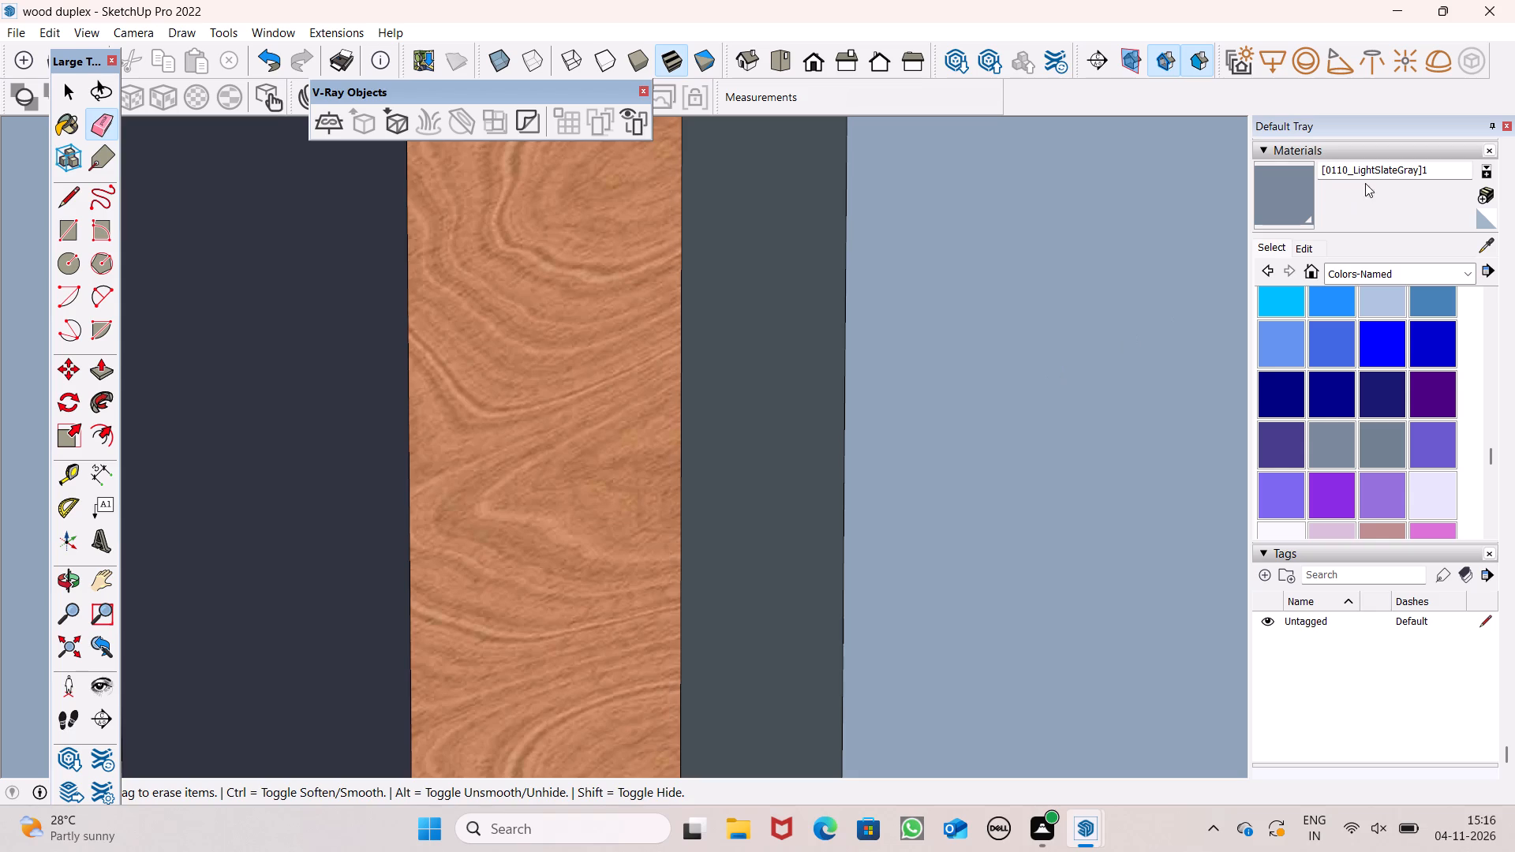
left_click(1281, 191)
left_click(762, 336)
left_click(232, 378)
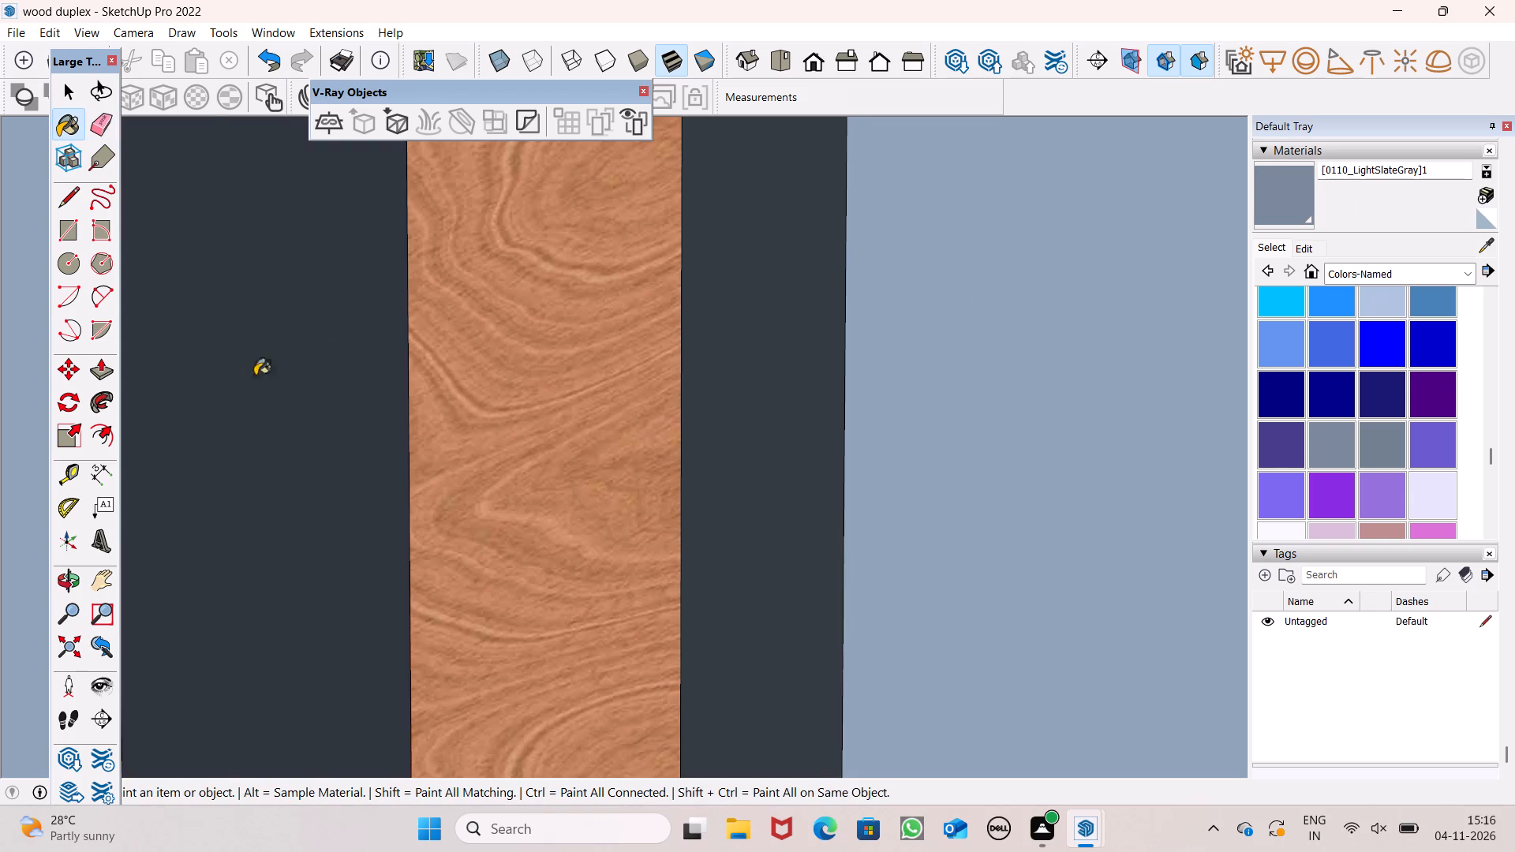
Paint the entrance pillar's side face above the planter and the adjoining corner of the planter with LightSlateGray.
scroll(409, 364, "down", 8)
scroll(422, 539, "down", 6)
scroll(417, 536, "up", 1)
scroll(417, 524, "down", 6)
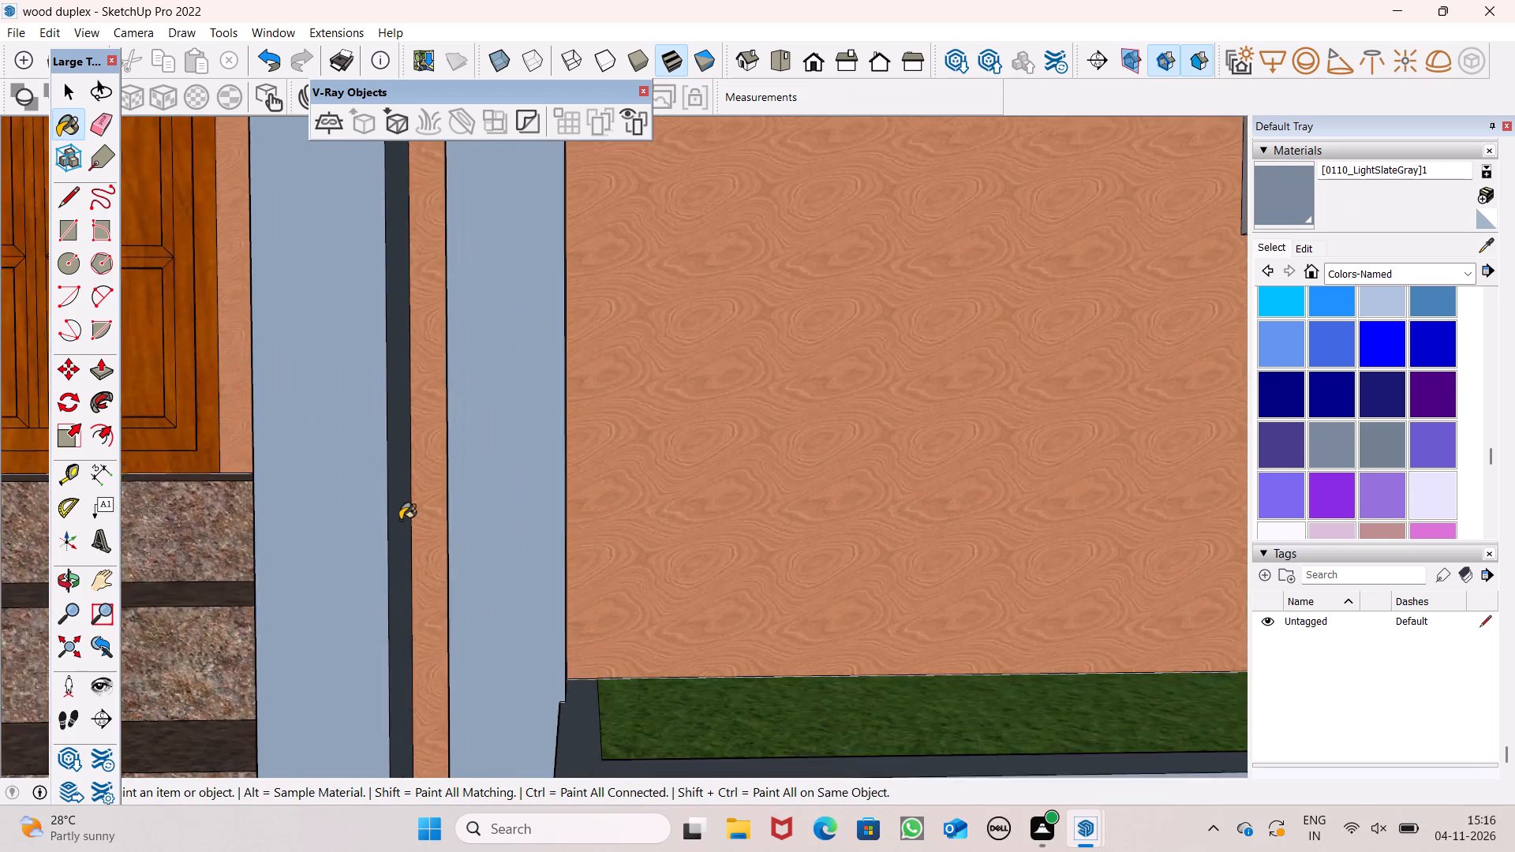
scroll(400, 520, "down", 6)
scroll(594, 514, "up", 5)
scroll(515, 514, "up", 9)
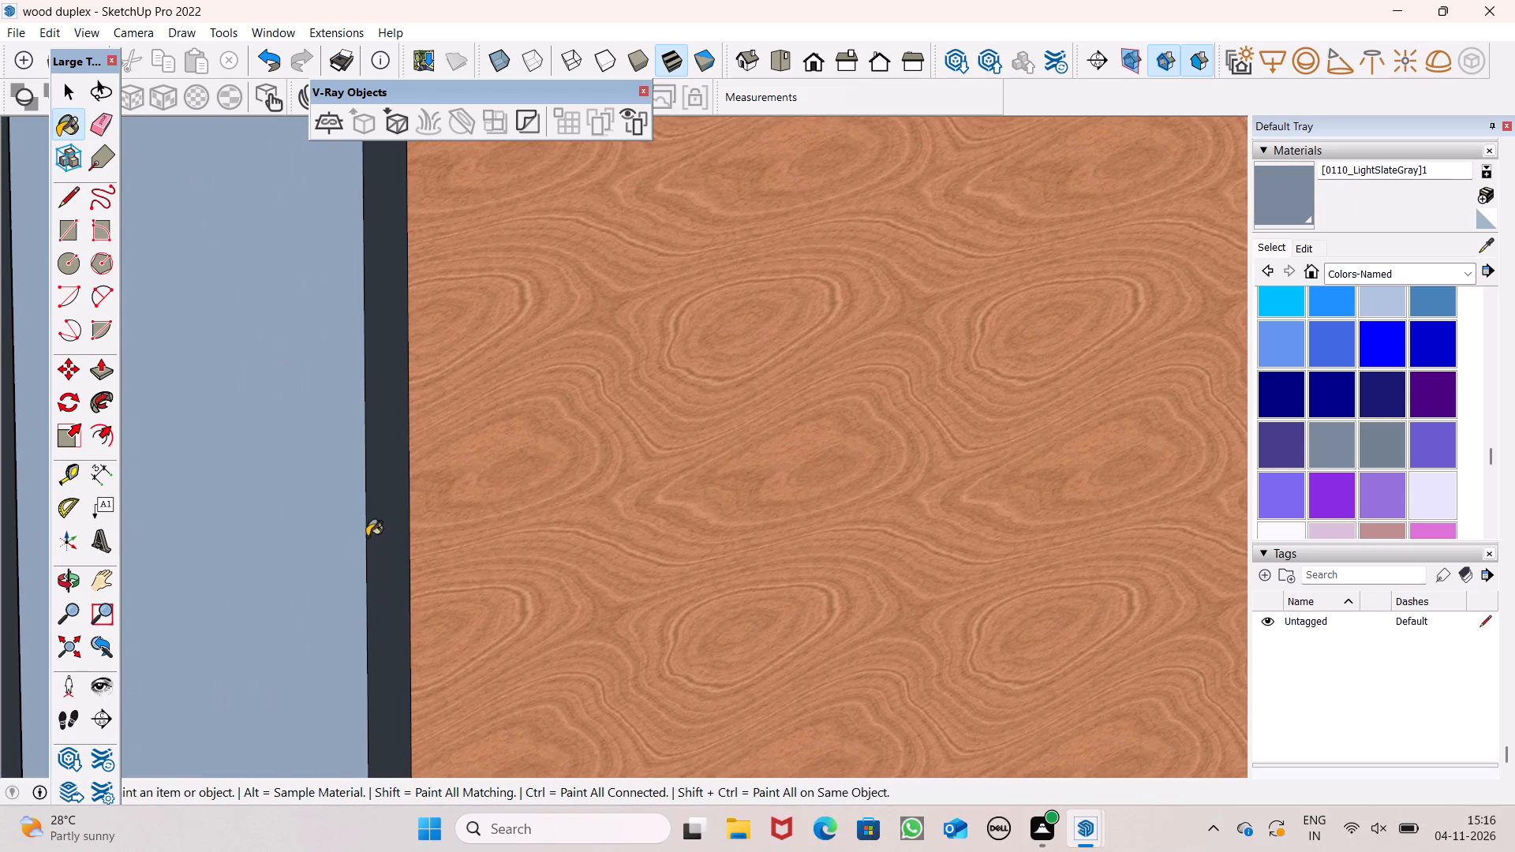
left_click(370, 517)
scroll(507, 370, "down", 11)
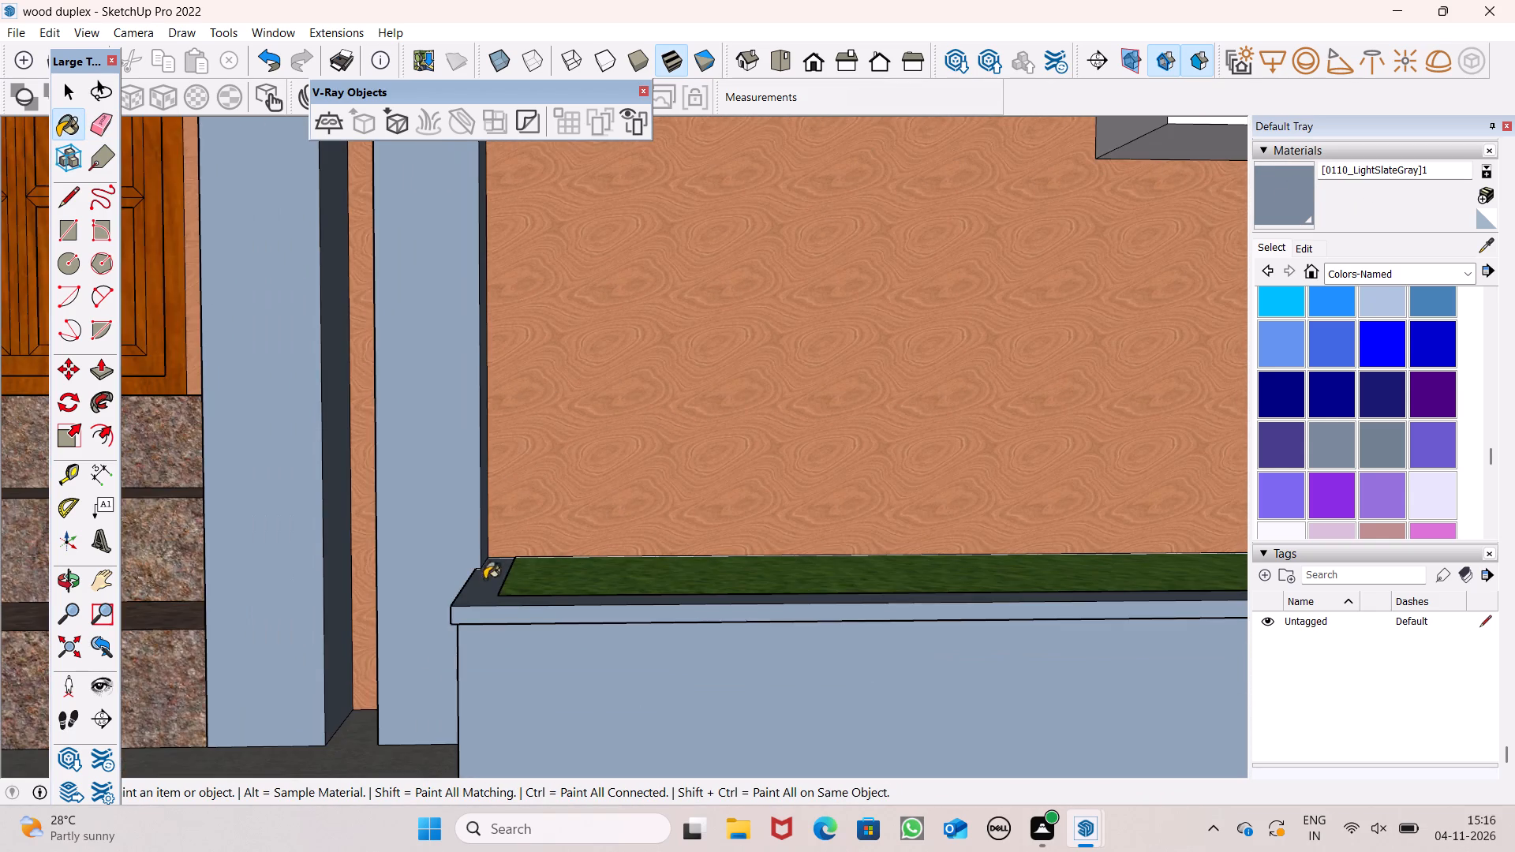
scroll(481, 585, "down", 1)
scroll(479, 585, "up", 10)
left_click(477, 585)
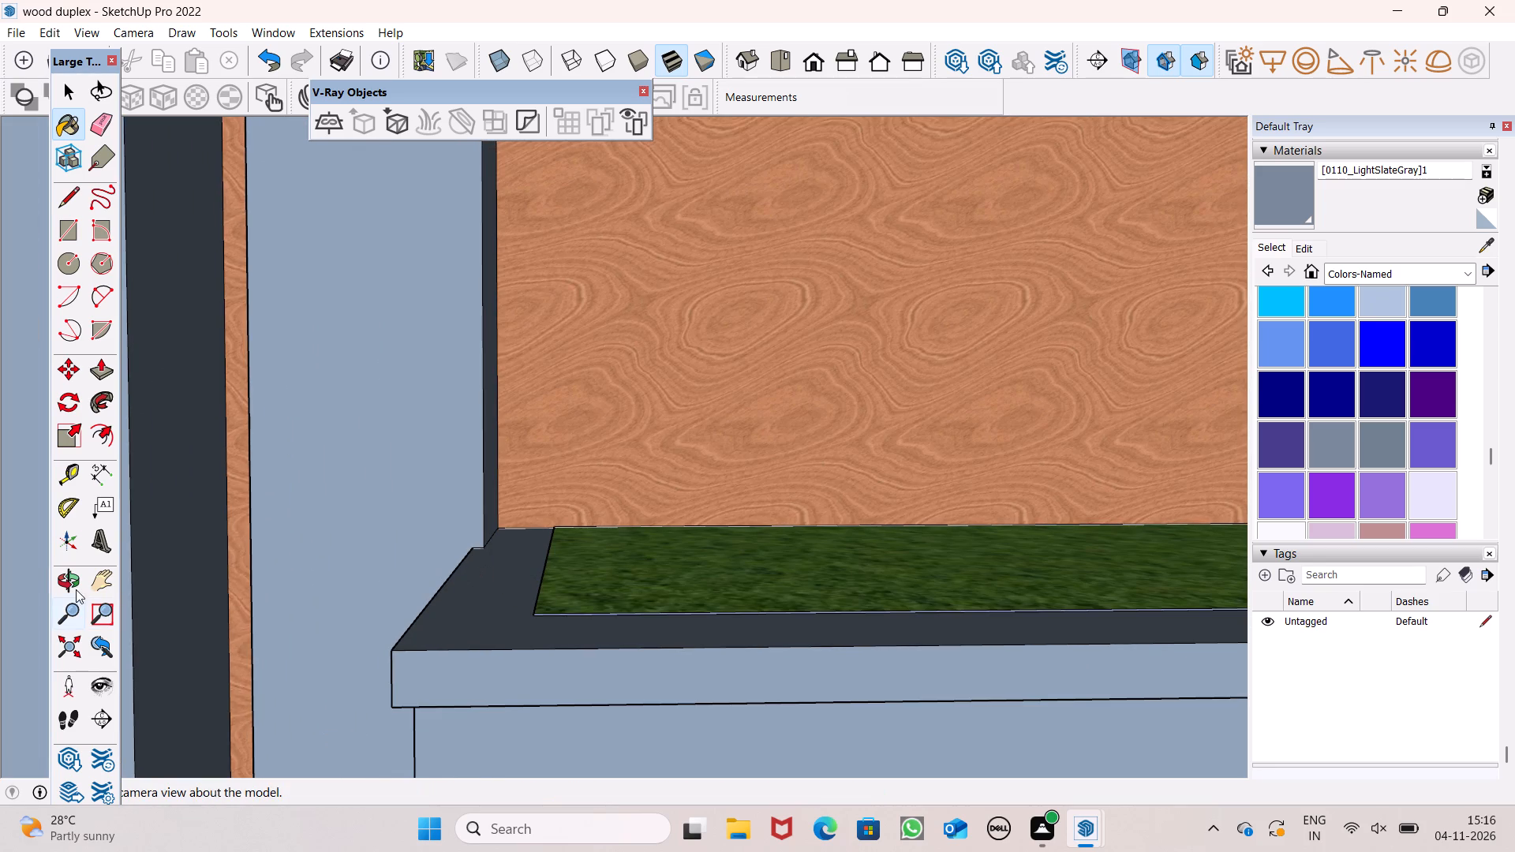
Erase the stray corner edge on the underside of the planter's rim and paint that underside with LightSlateGray.
left_click(70, 577)
left_click_drag(451, 468, 614, 439)
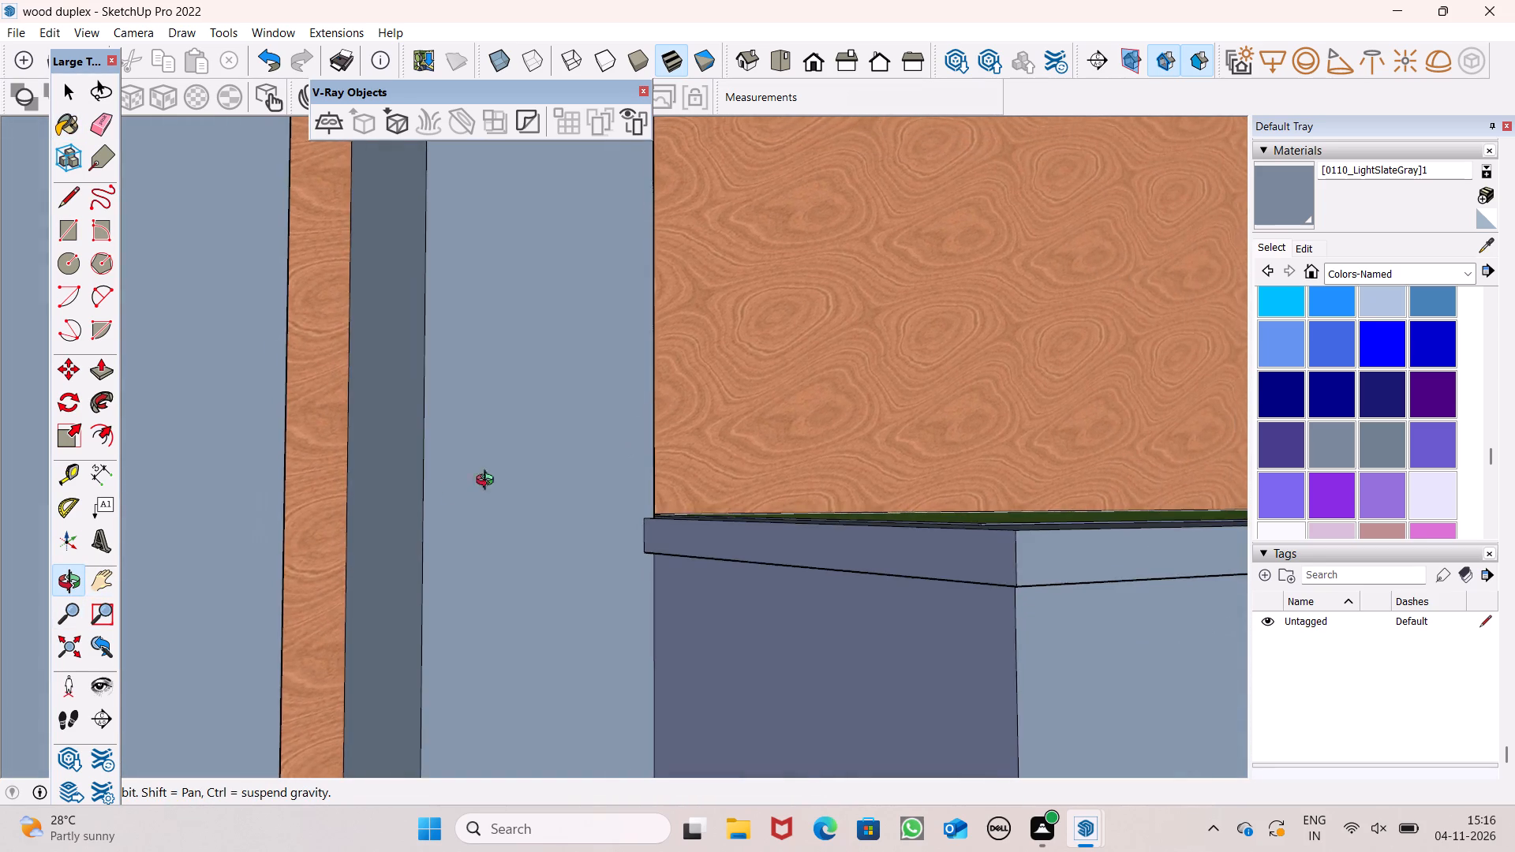
scroll(236, 555, "down", 9)
scroll(231, 562, "up", 1)
left_click_drag(357, 584, 363, 413)
scroll(481, 370, "up", 7)
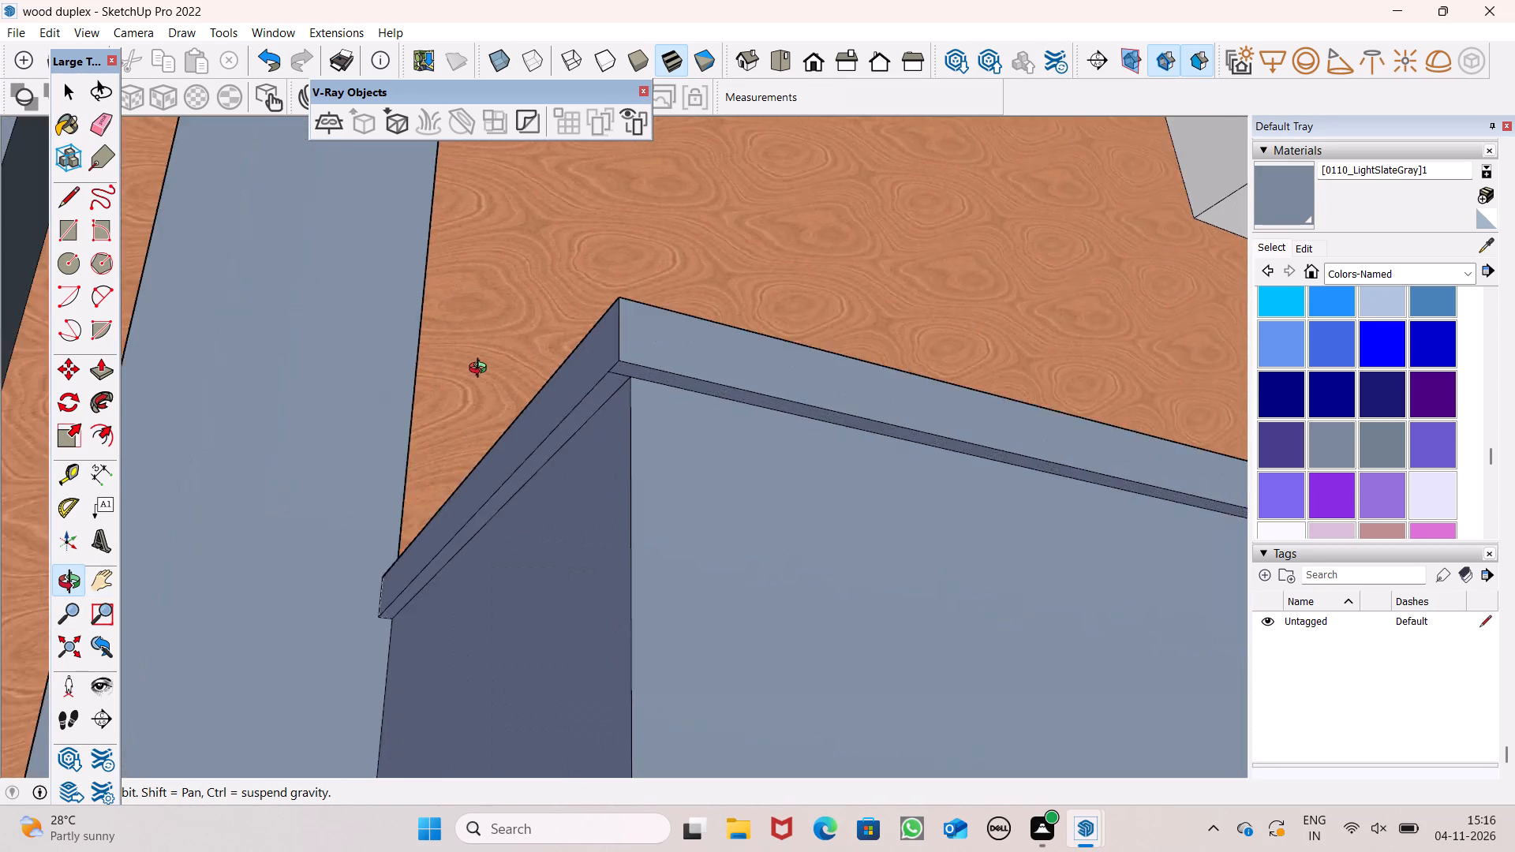
scroll(481, 370, "up", 5)
scroll(105, 432, "down", 17)
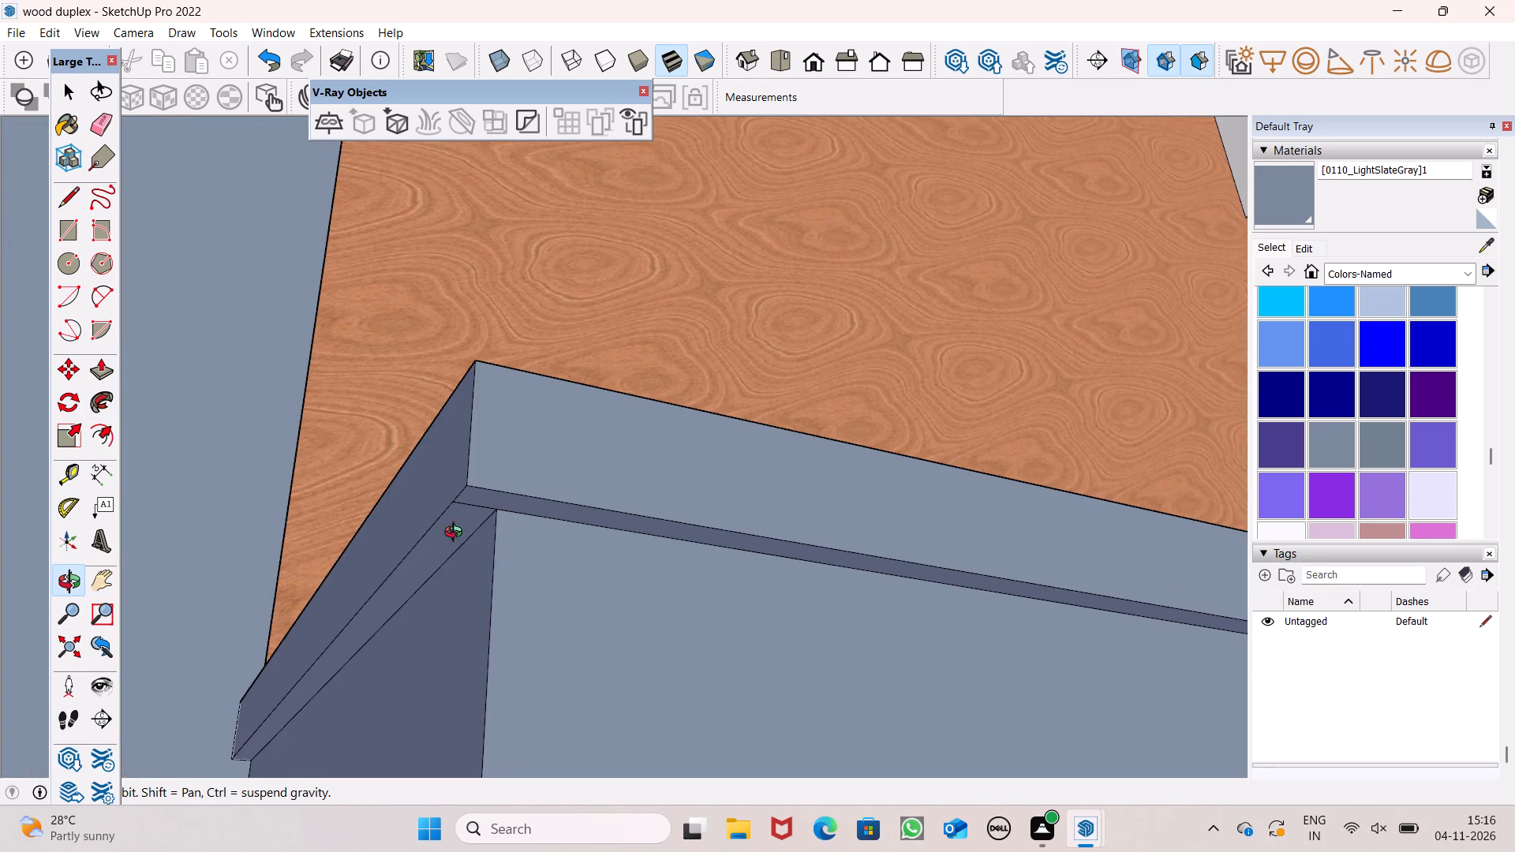
left_click_drag(446, 518, 453, 397)
scroll(417, 319, "up", 11)
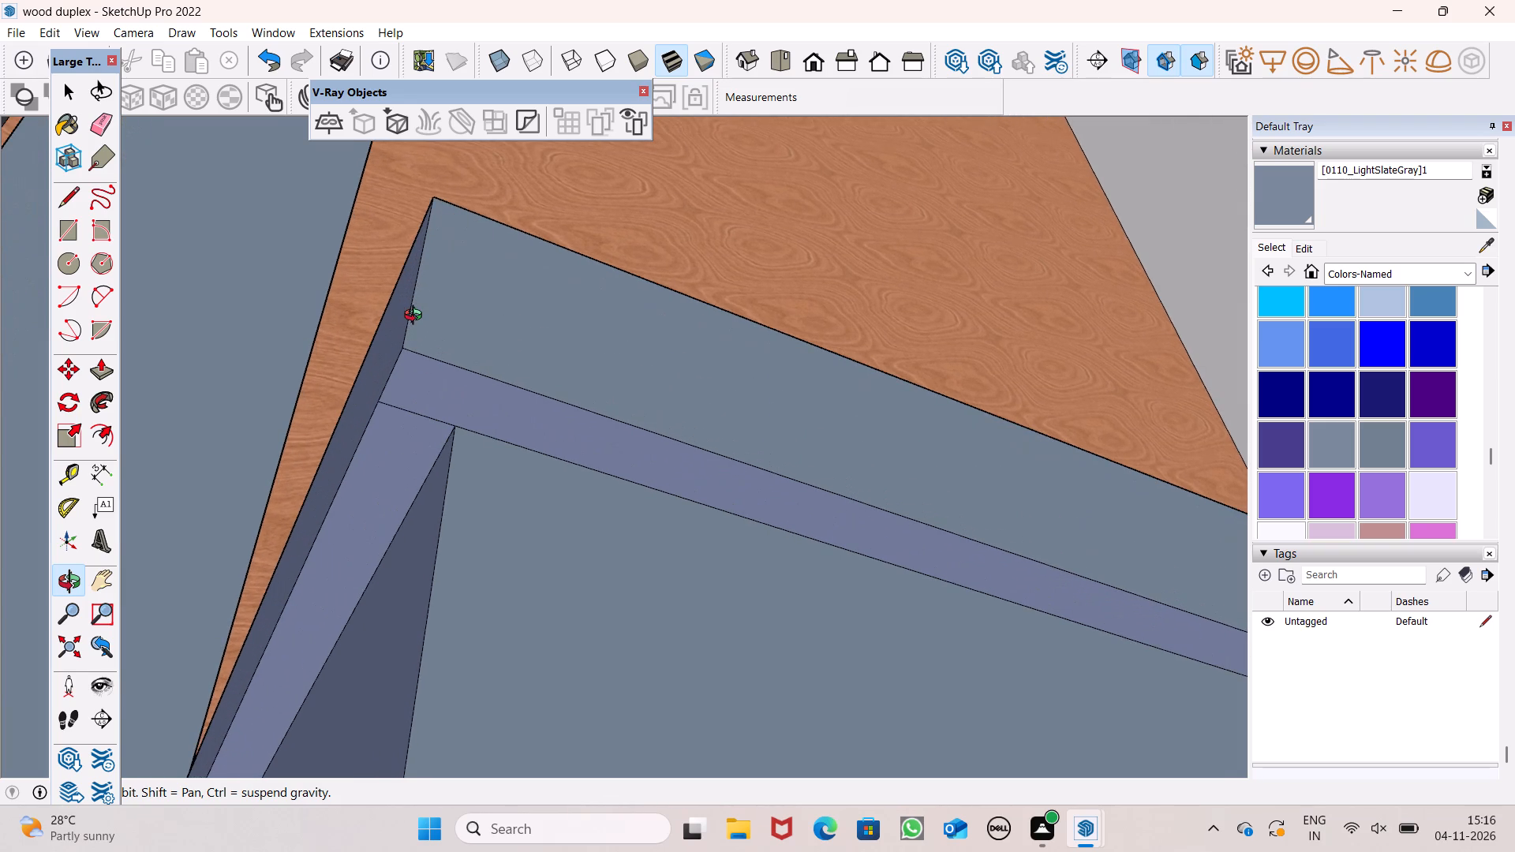
left_click(107, 125)
left_click_drag(417, 402, 419, 429)
left_click(1274, 208)
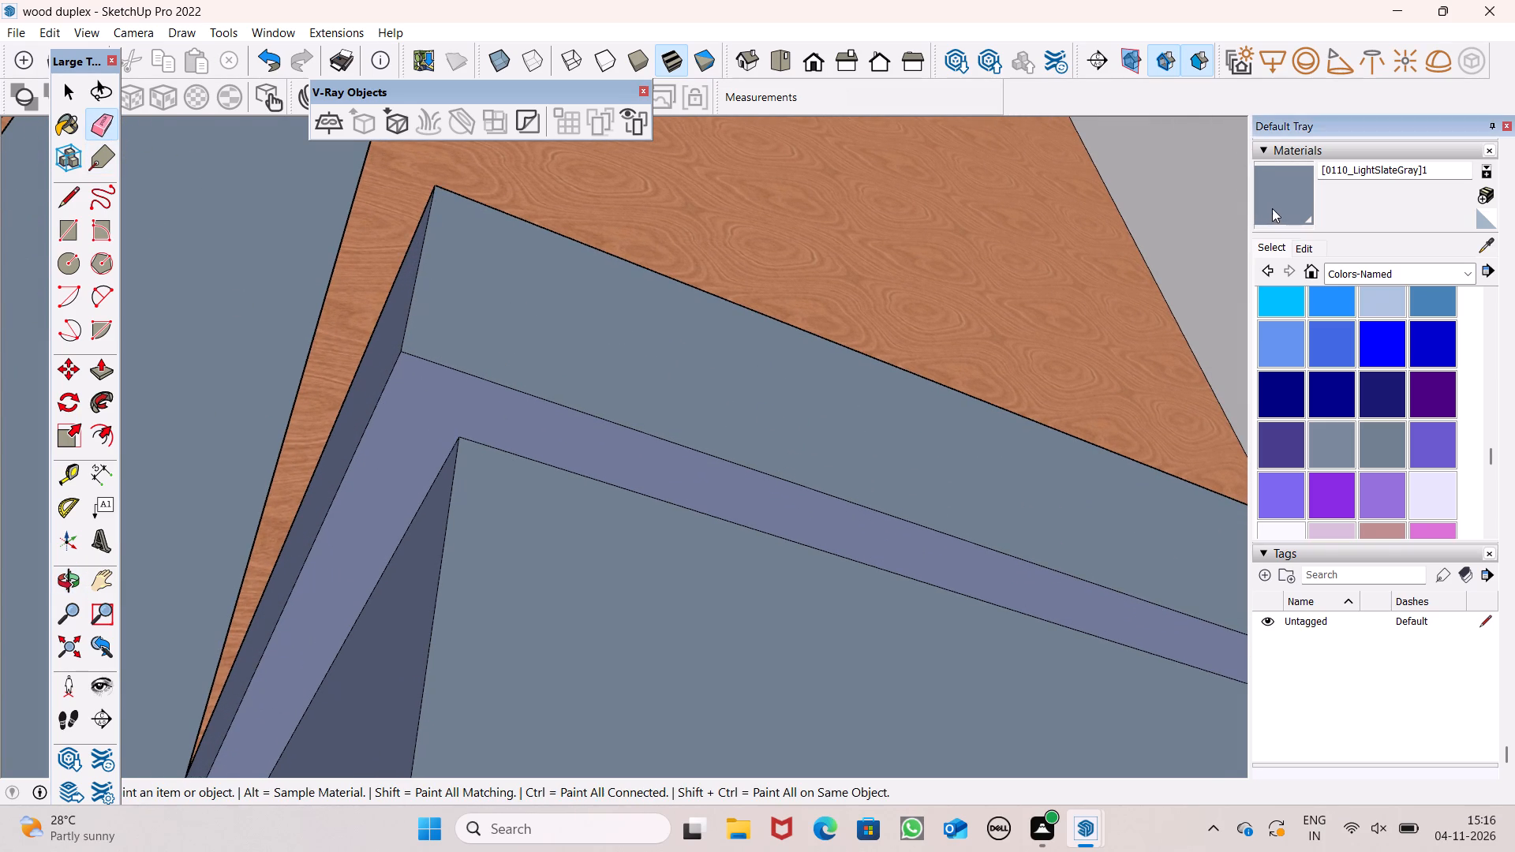
left_click(453, 435)
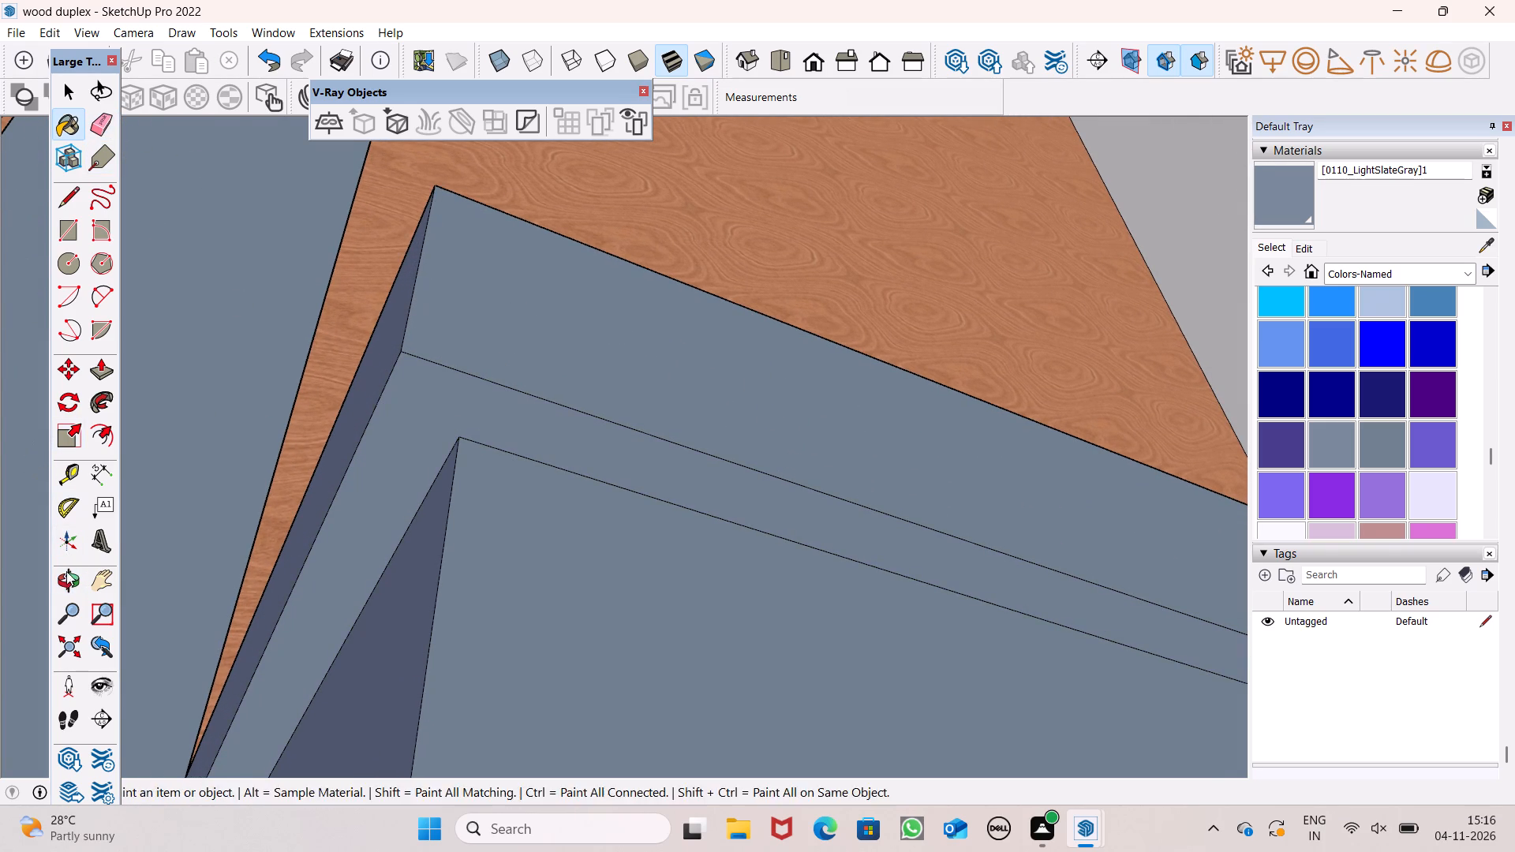
Examine the painted planter and pillars, the whole facade and the upper-floor balcony from several angles.
left_click_drag(65, 574, 77, 563)
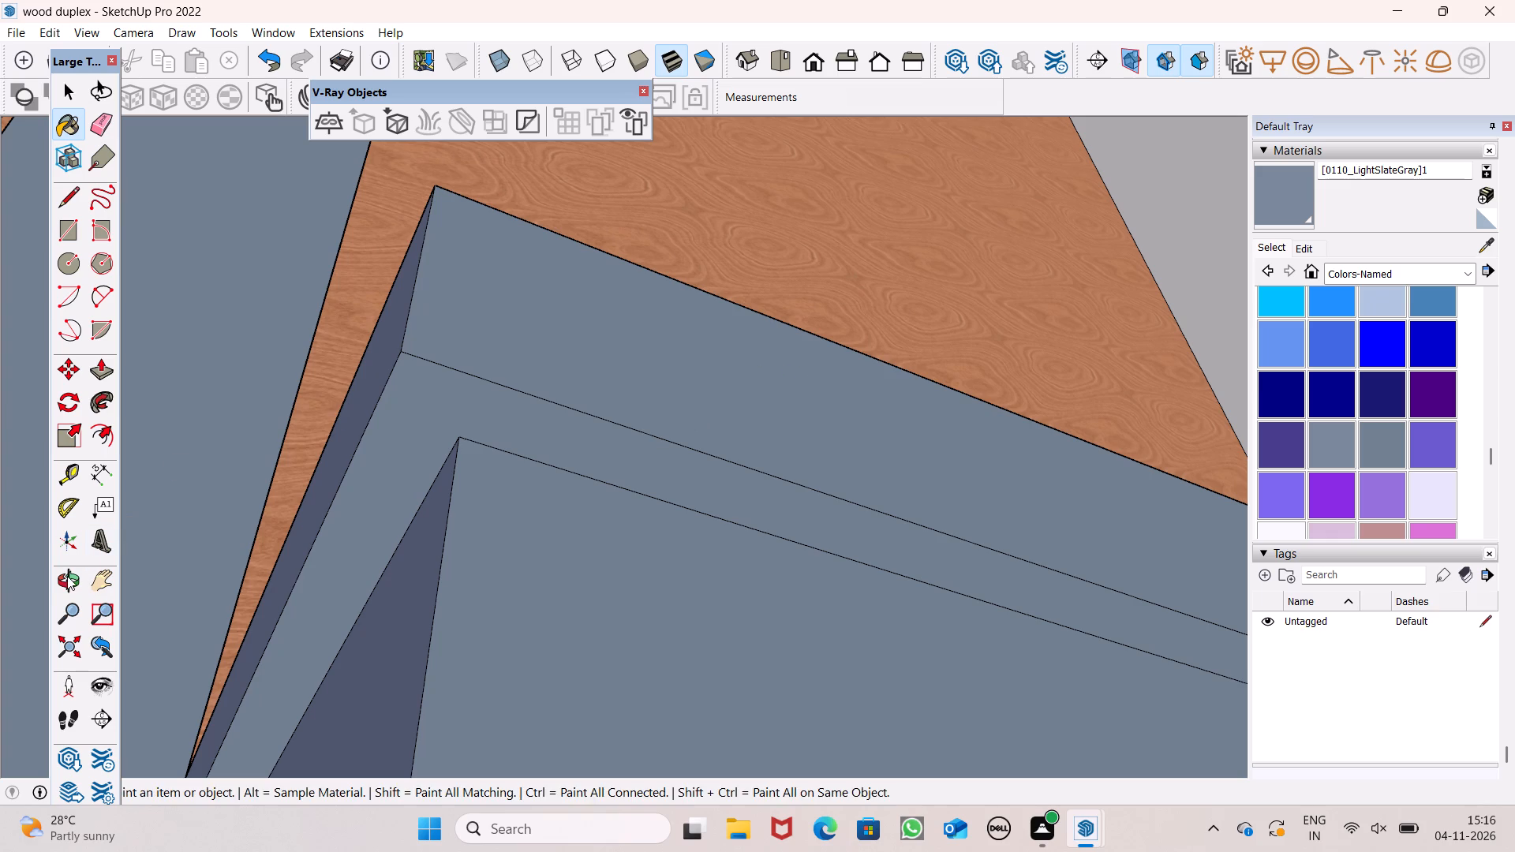
left_click(67, 576)
left_click_drag(729, 330, 716, 409)
scroll(700, 444, "down", 3)
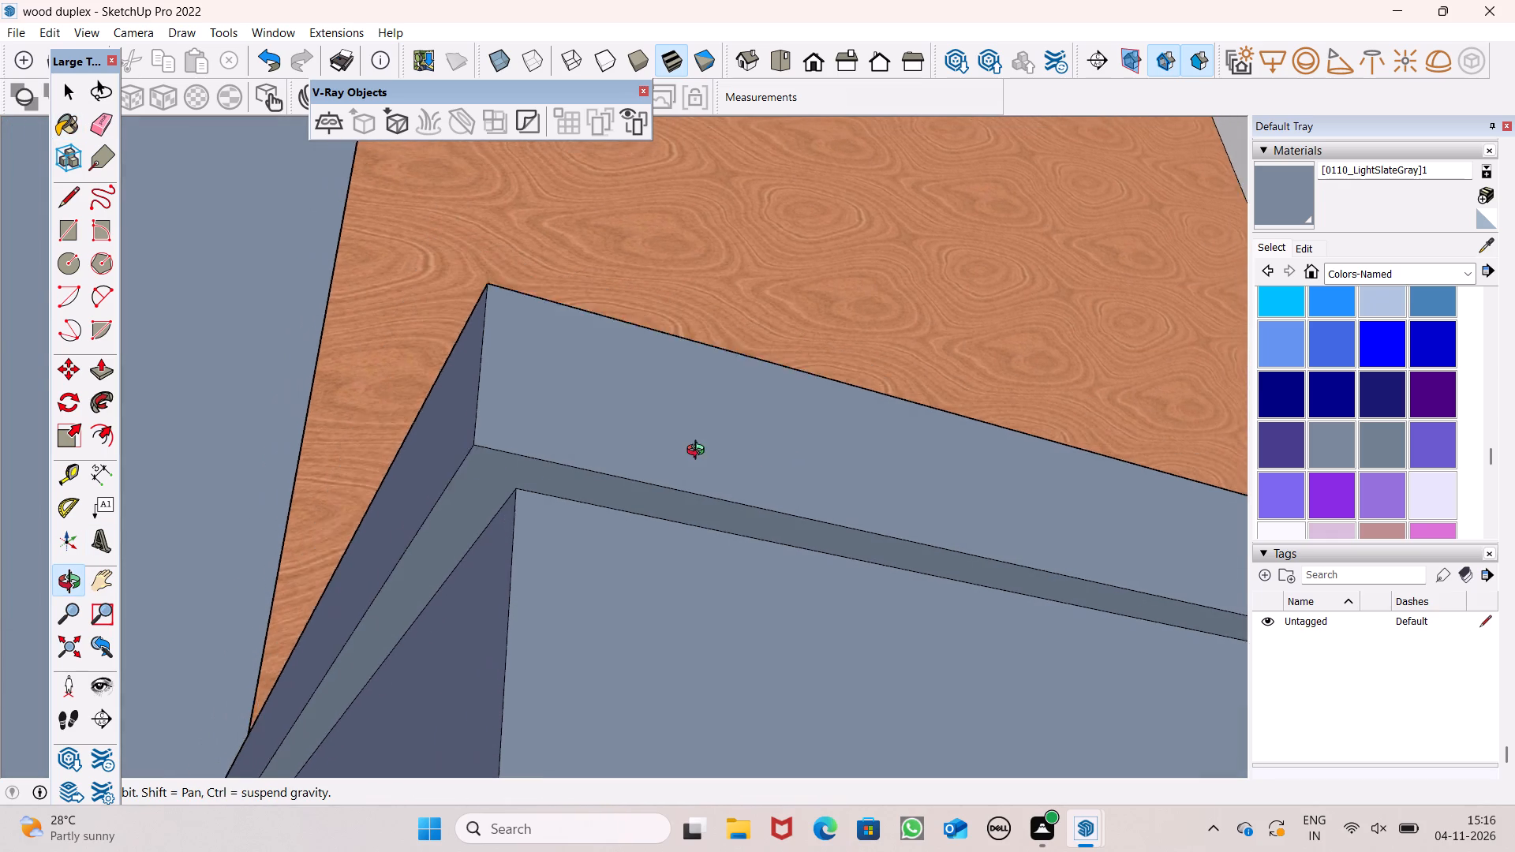
scroll(699, 452, "down", 6)
left_click_drag(724, 388, 732, 449)
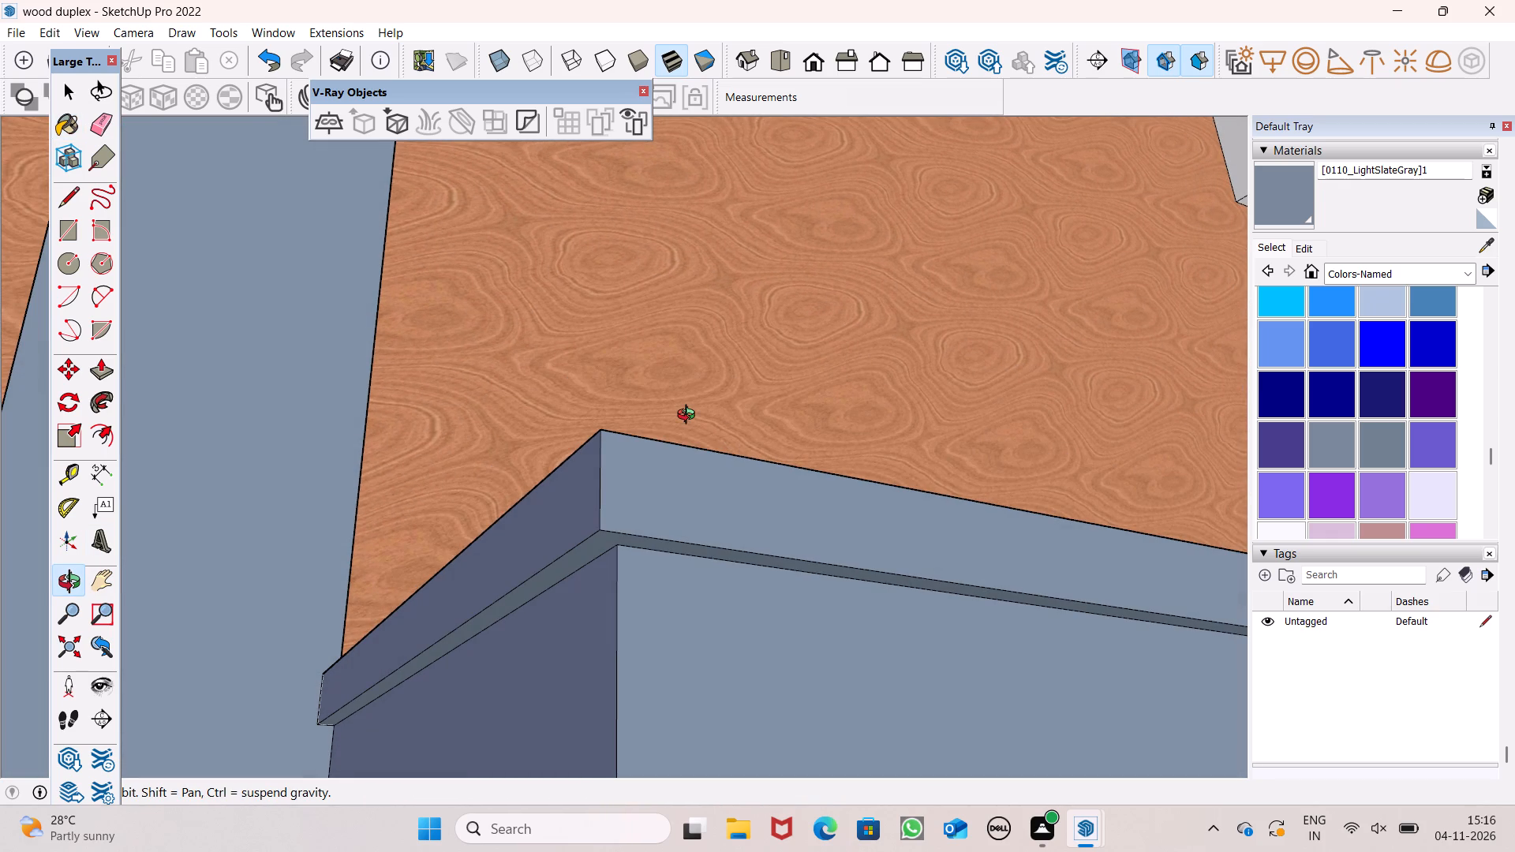
scroll(587, 408, "down", 4)
left_click_drag(406, 453, 551, 491)
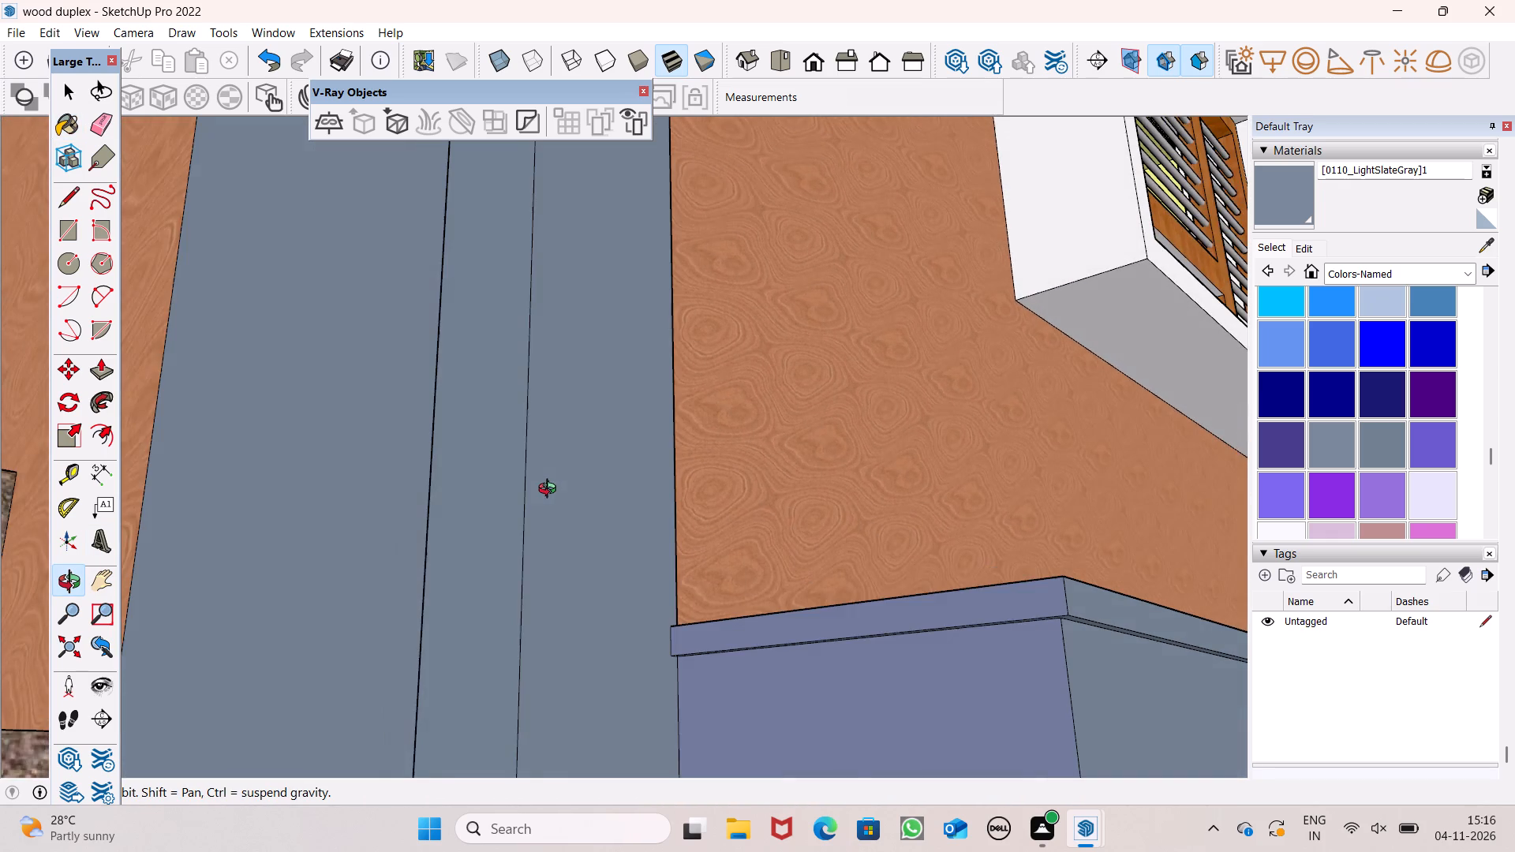
scroll(555, 425, "down", 20)
left_click_drag(580, 487, 574, 532)
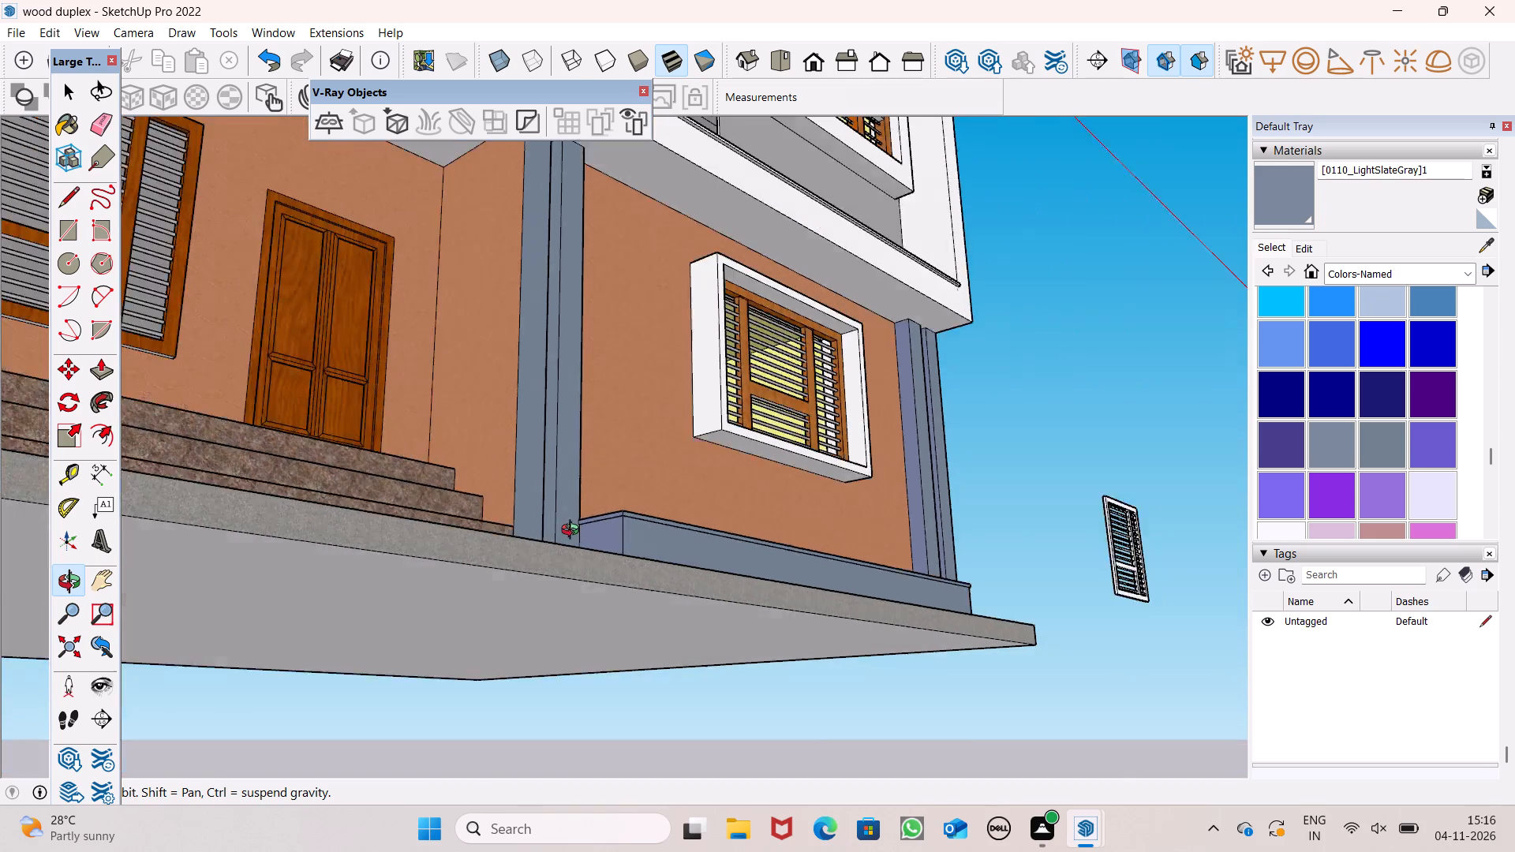
left_click_drag(574, 532, 85, 612)
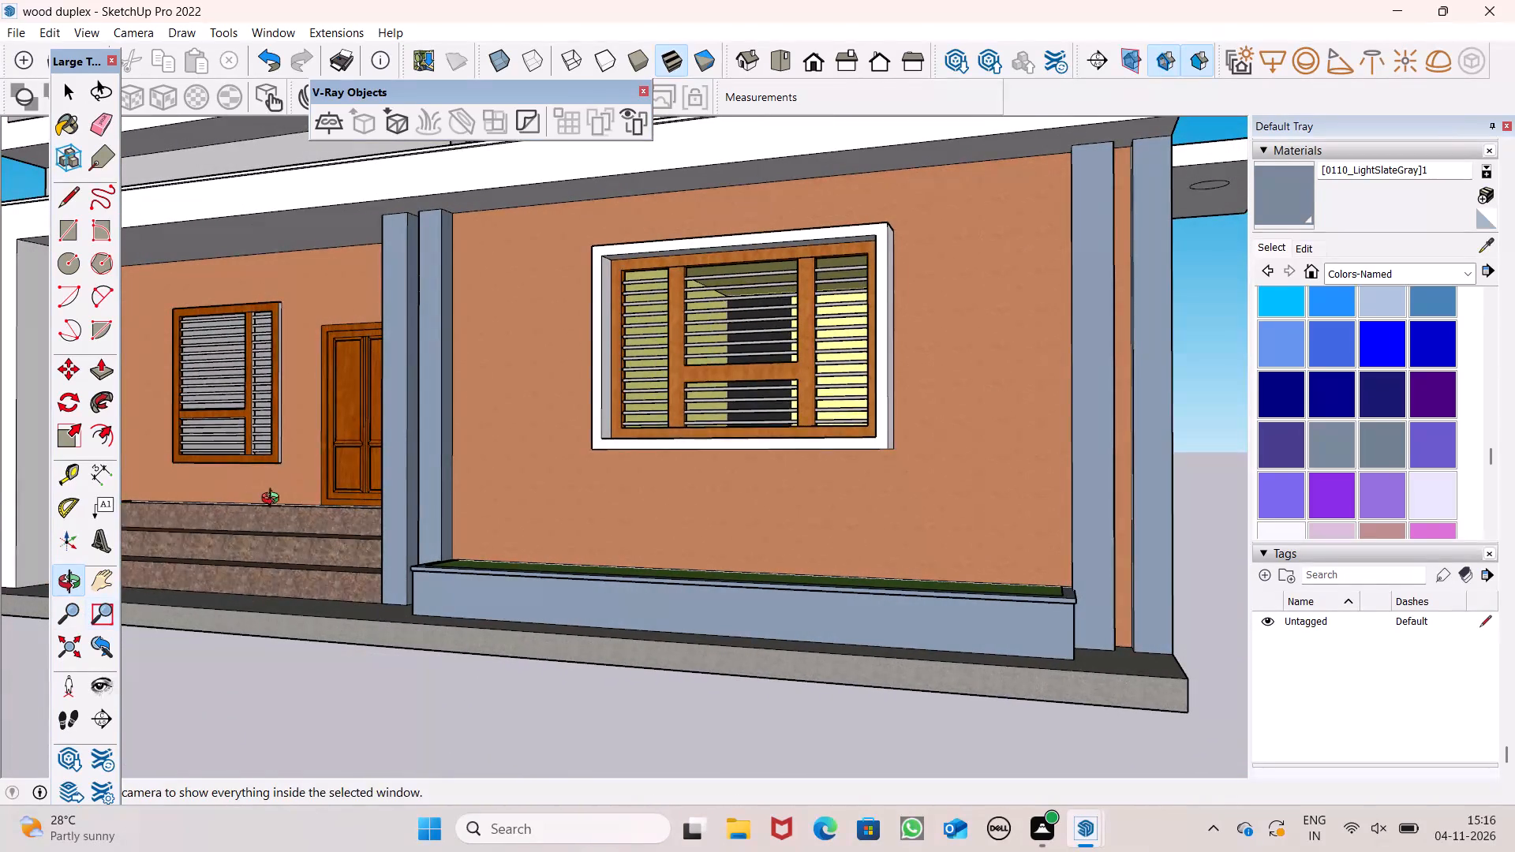
left_click_drag(296, 511, 694, 633)
scroll(996, 399, "up", 7)
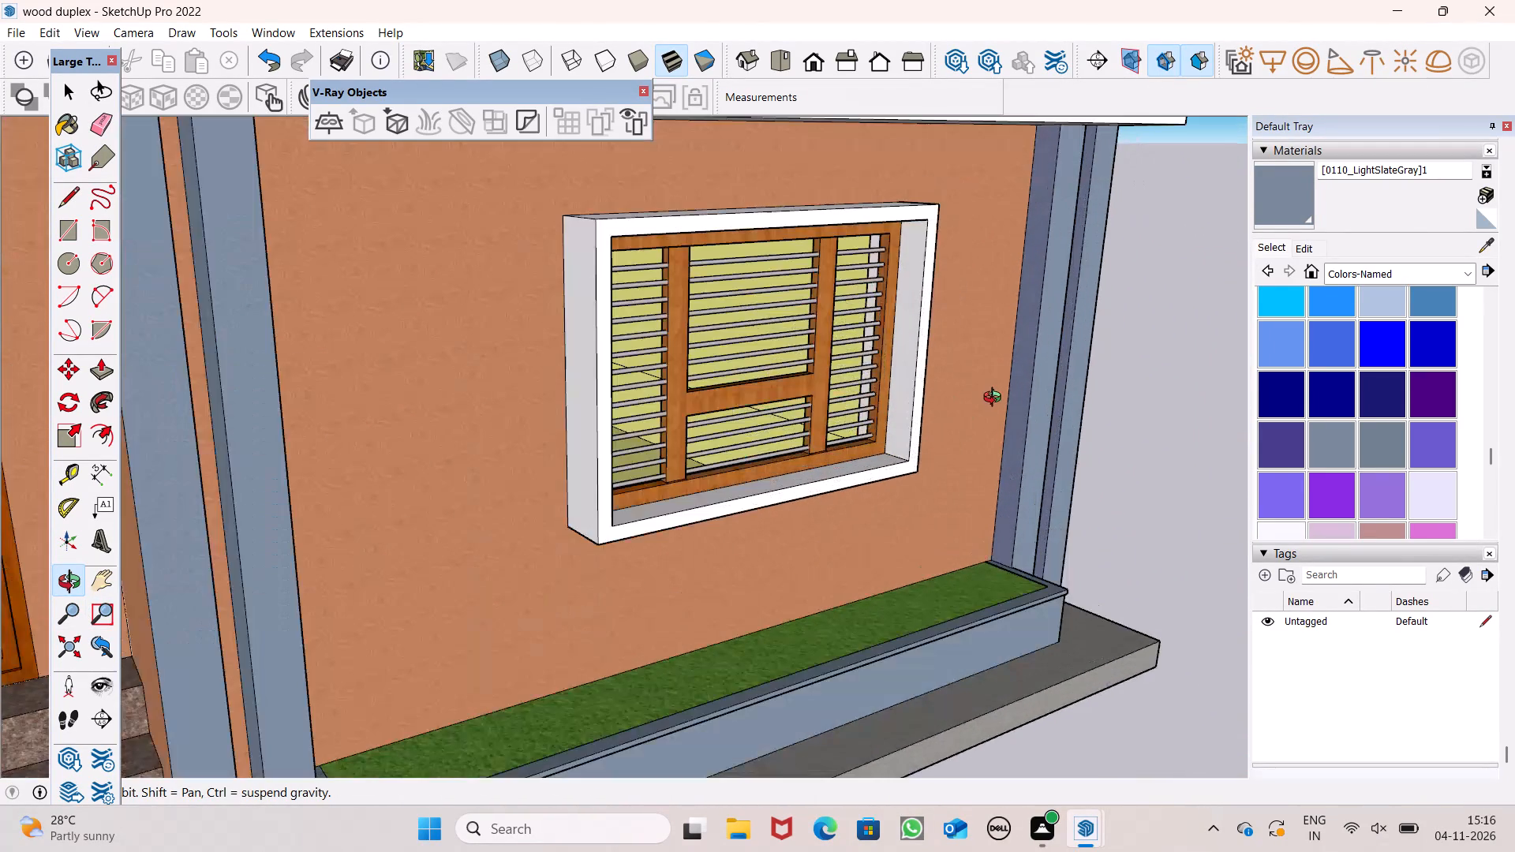
left_click_drag(860, 414, 50, 431)
scroll(50, 431, "down", 5)
left_click_drag(85, 476, 215, 499)
scroll(77, 414, "down", 3)
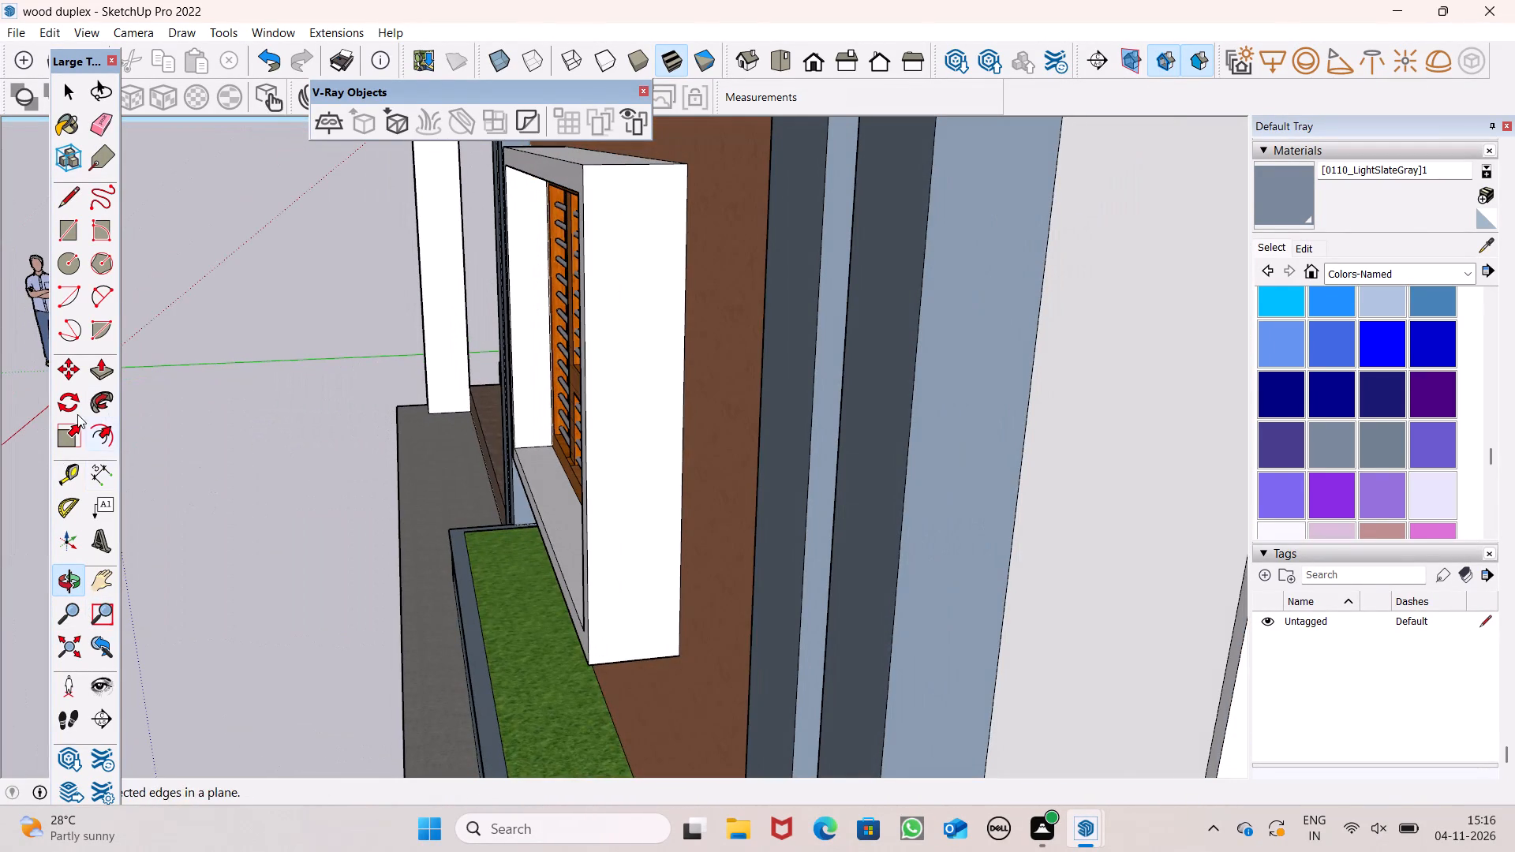
scroll(77, 414, "down", 15)
left_click_drag(379, 510, 629, 522)
scroll(496, 467, "down", 4)
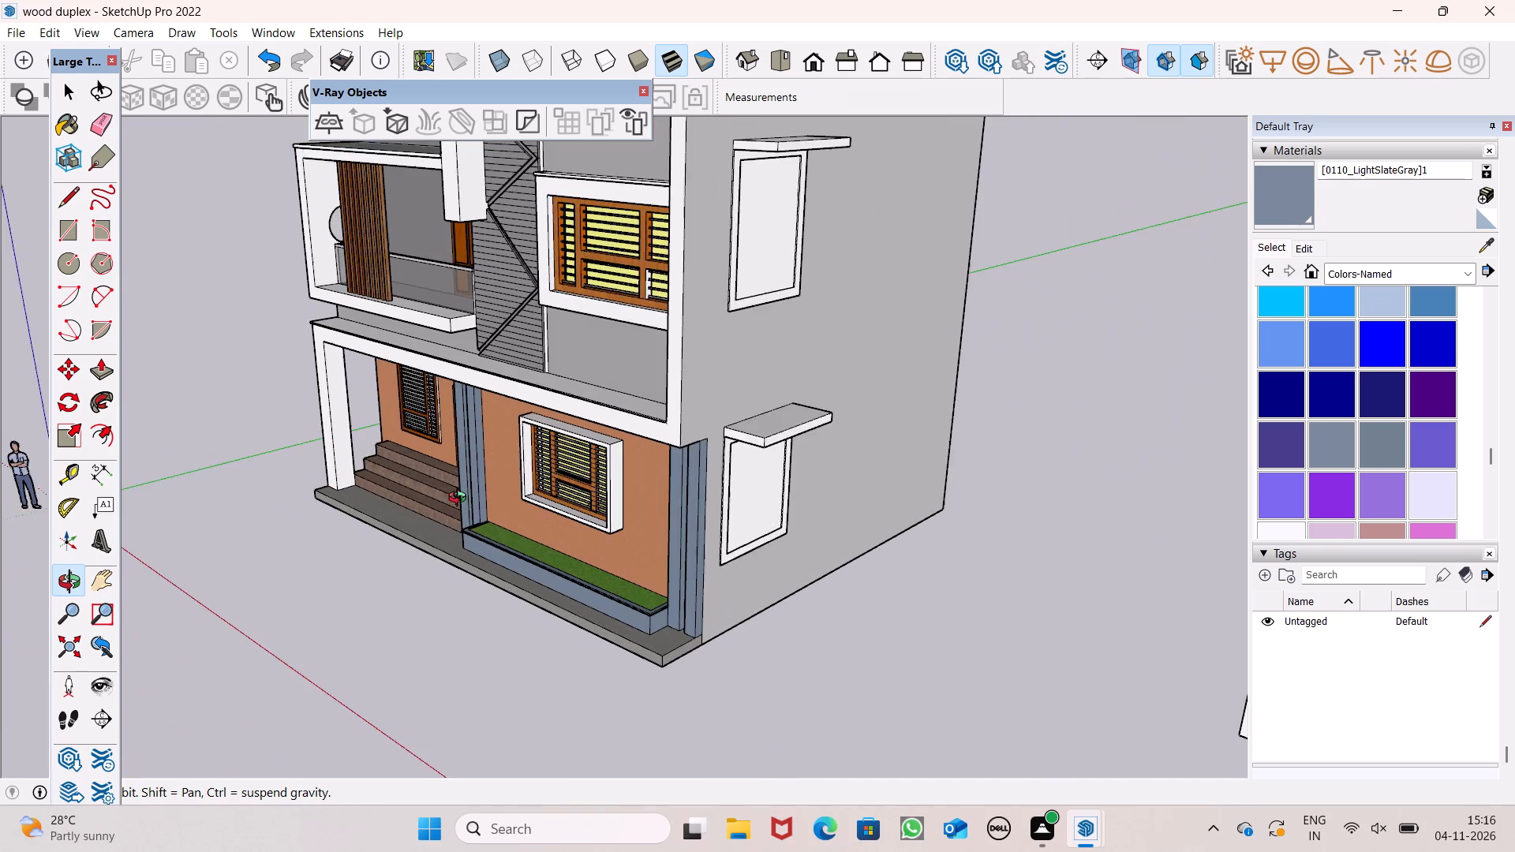
left_click_drag(415, 546, 824, 435)
left_click_drag(233, 548, 701, 593)
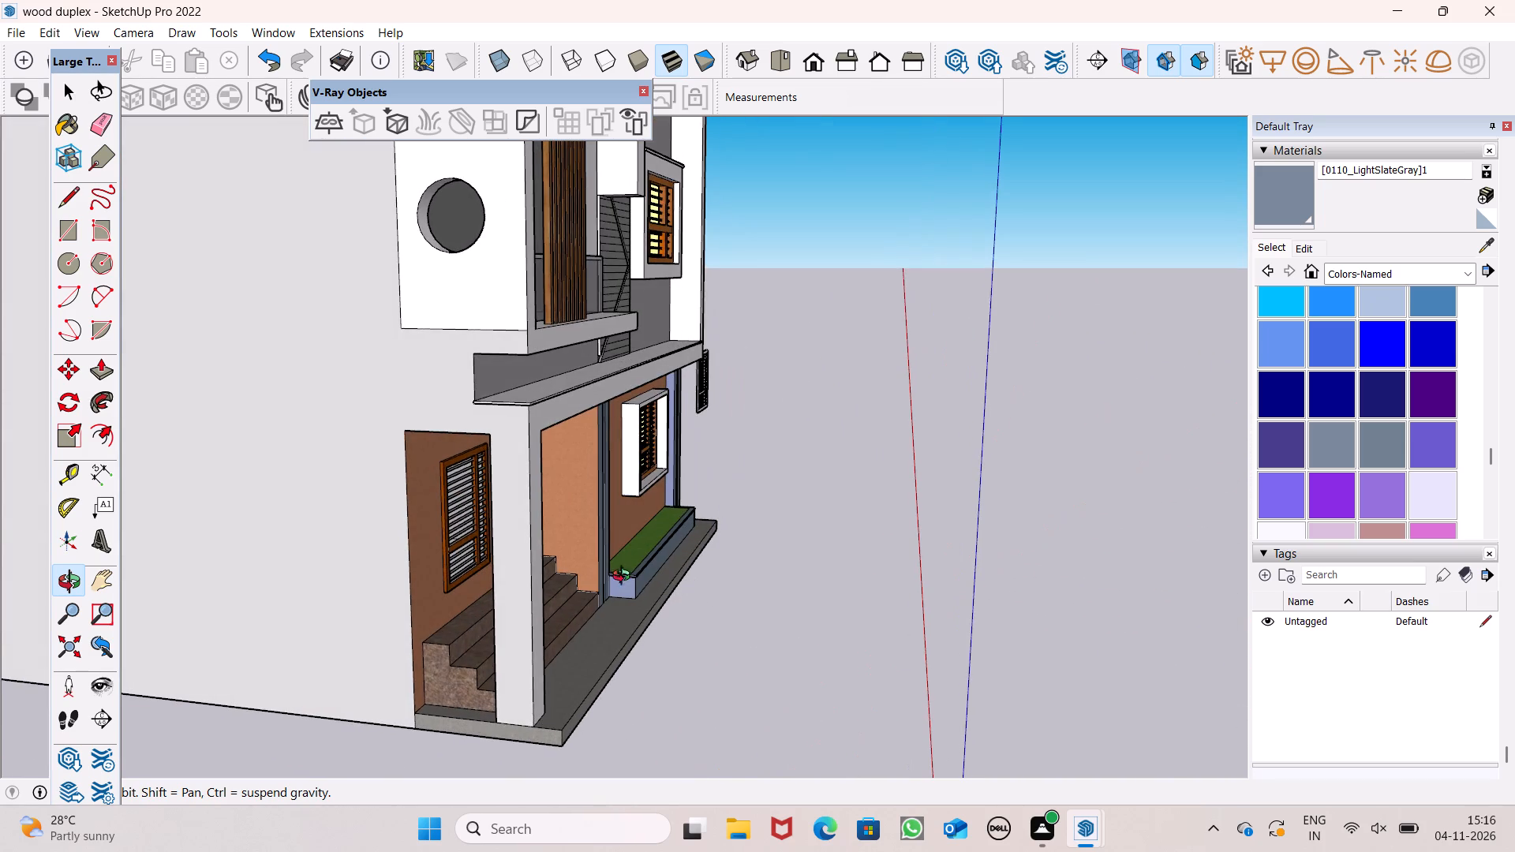
scroll(654, 519, "down", 7)
left_click_drag(570, 589, 247, 574)
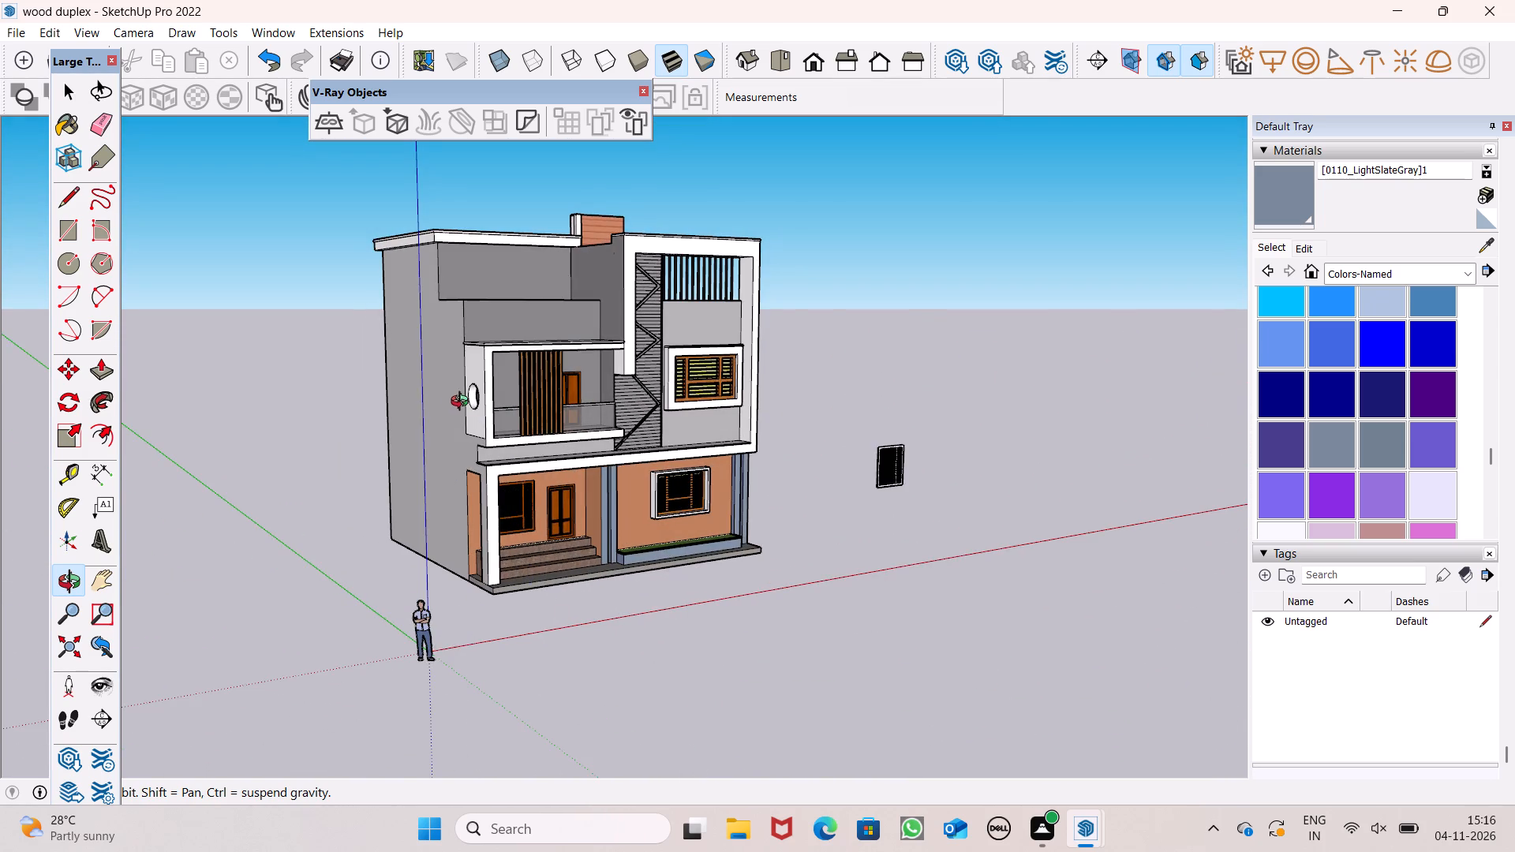
scroll(450, 387, "up", 12)
left_click_drag(456, 390, 241, 424)
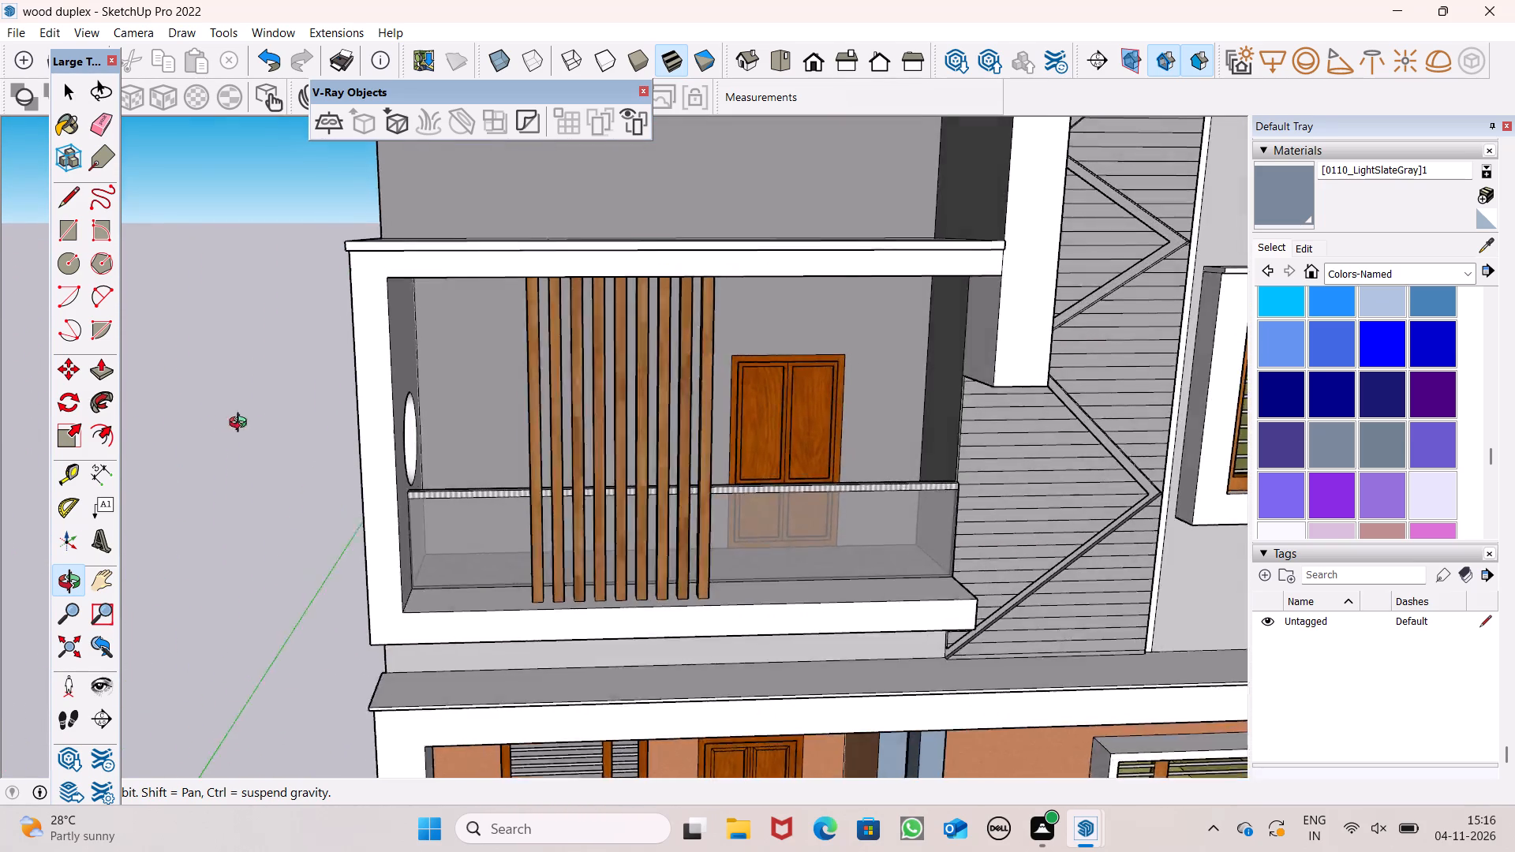
left_click_drag(241, 424, 335, 372)
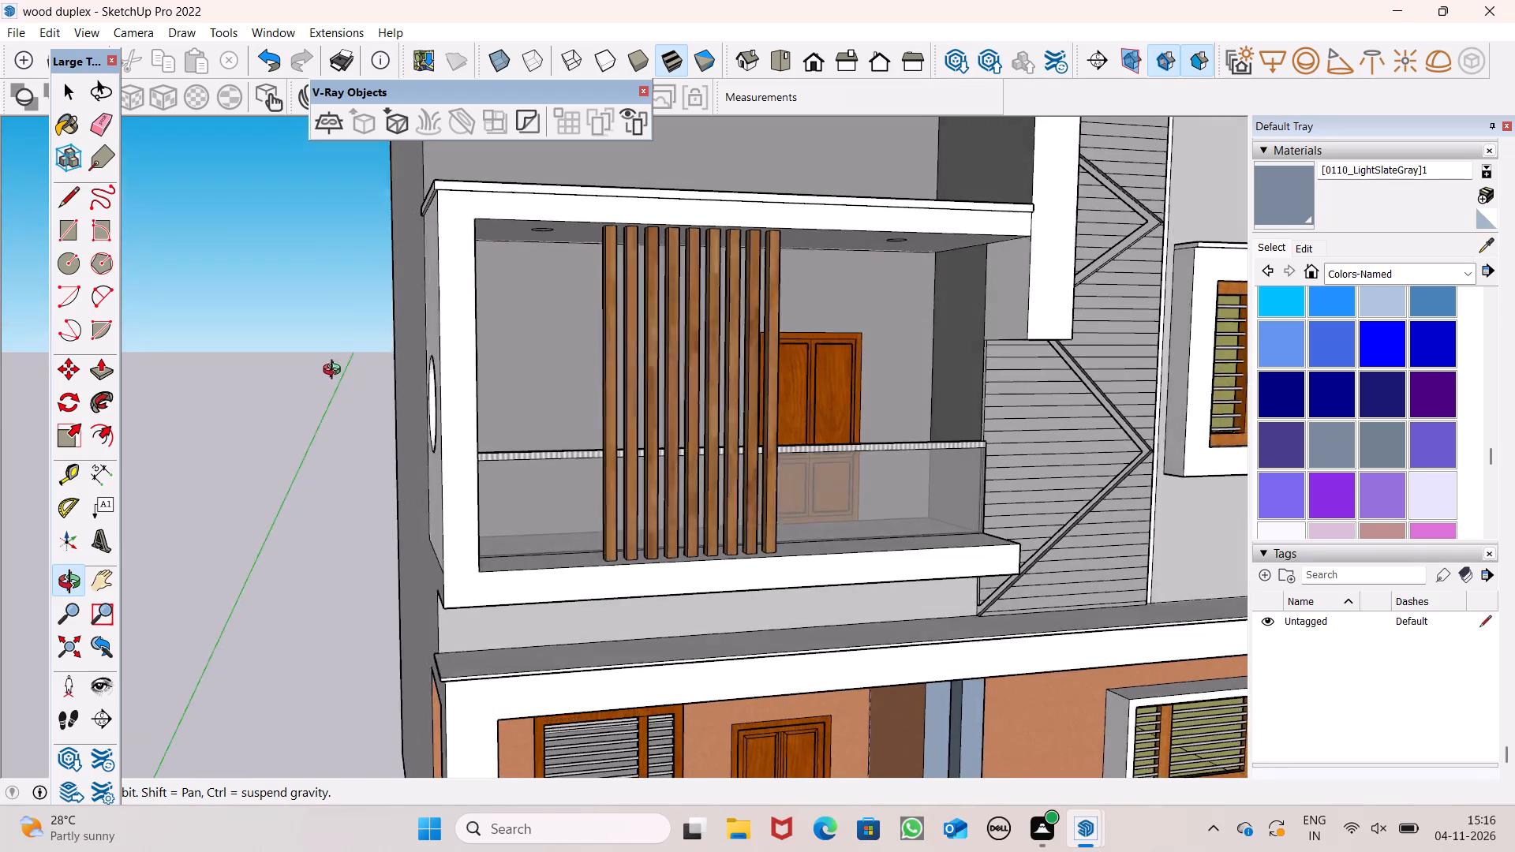
Paint the balcony's outer side wall around the round opening with 0131_Silver.
left_click_drag(335, 372, 346, 359)
left_click_drag(361, 425, 320, 660)
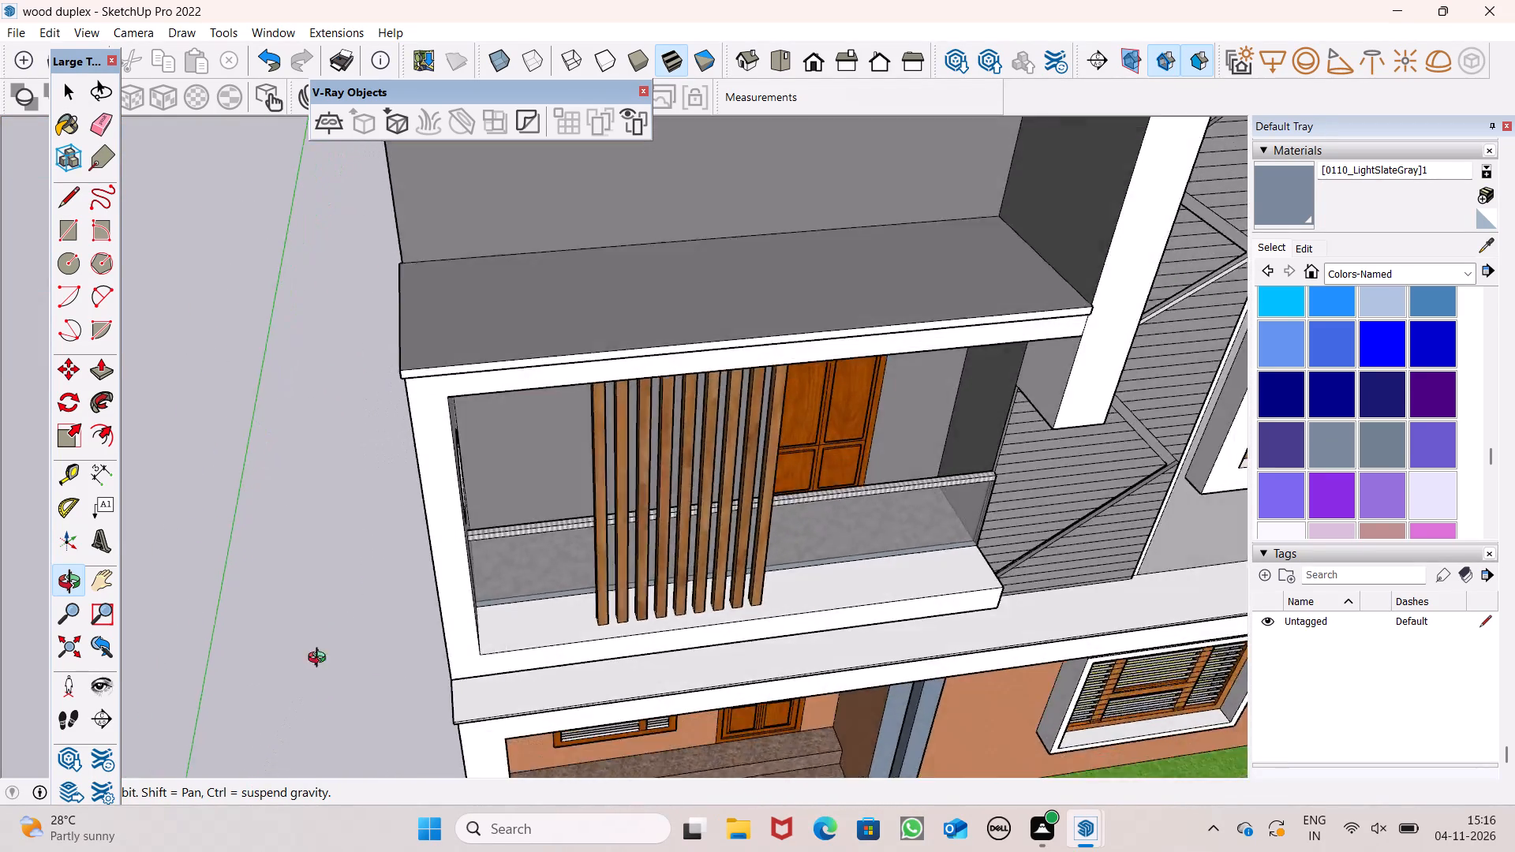
left_click_drag(320, 660, 331, 565)
scroll(275, 615, "down", 4)
left_click_drag(272, 685, 272, 599)
scroll(330, 564, "down", 5)
scroll(528, 489, "down", 4)
scroll(488, 607, "up", 4)
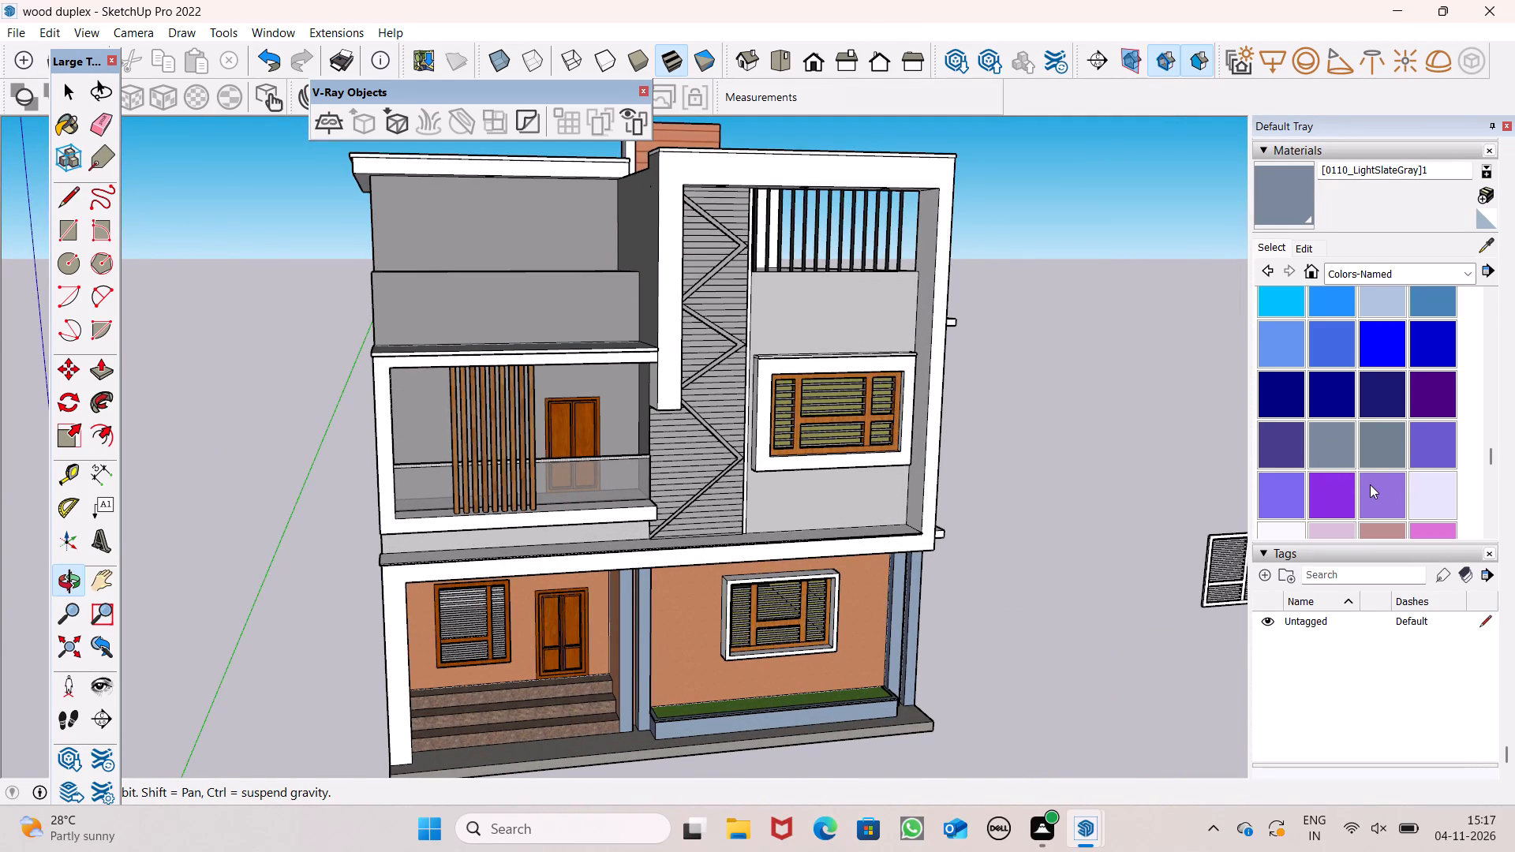
scroll(1357, 406, "down", 3)
left_click(1385, 418)
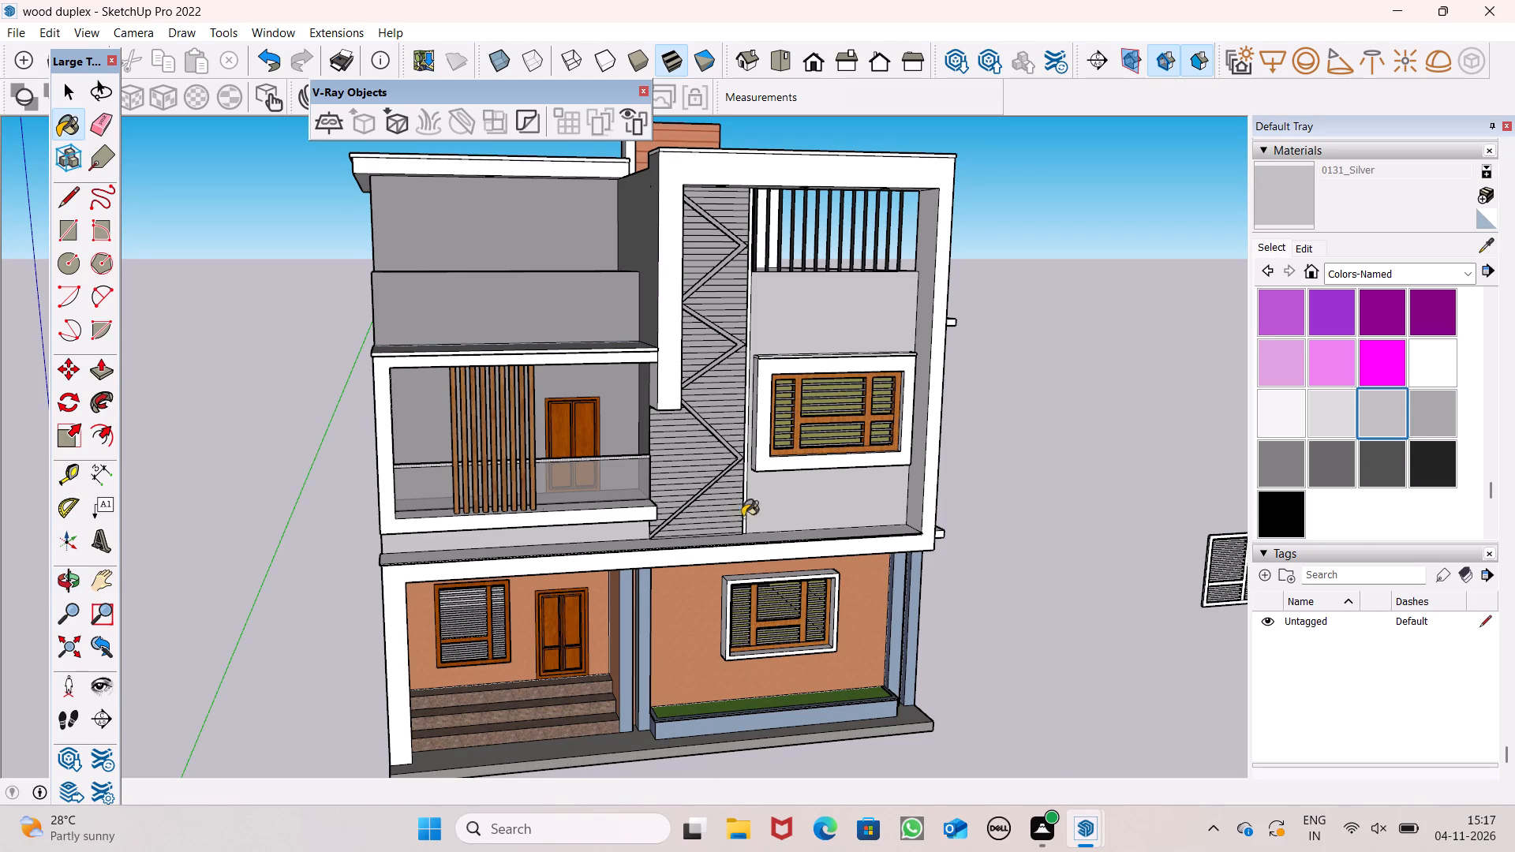
scroll(463, 517, "down", 2)
scroll(516, 517, "up", 1)
scroll(594, 520, "down", 4)
scroll(121, 465, "up", 6)
scroll(364, 454, "up", 10)
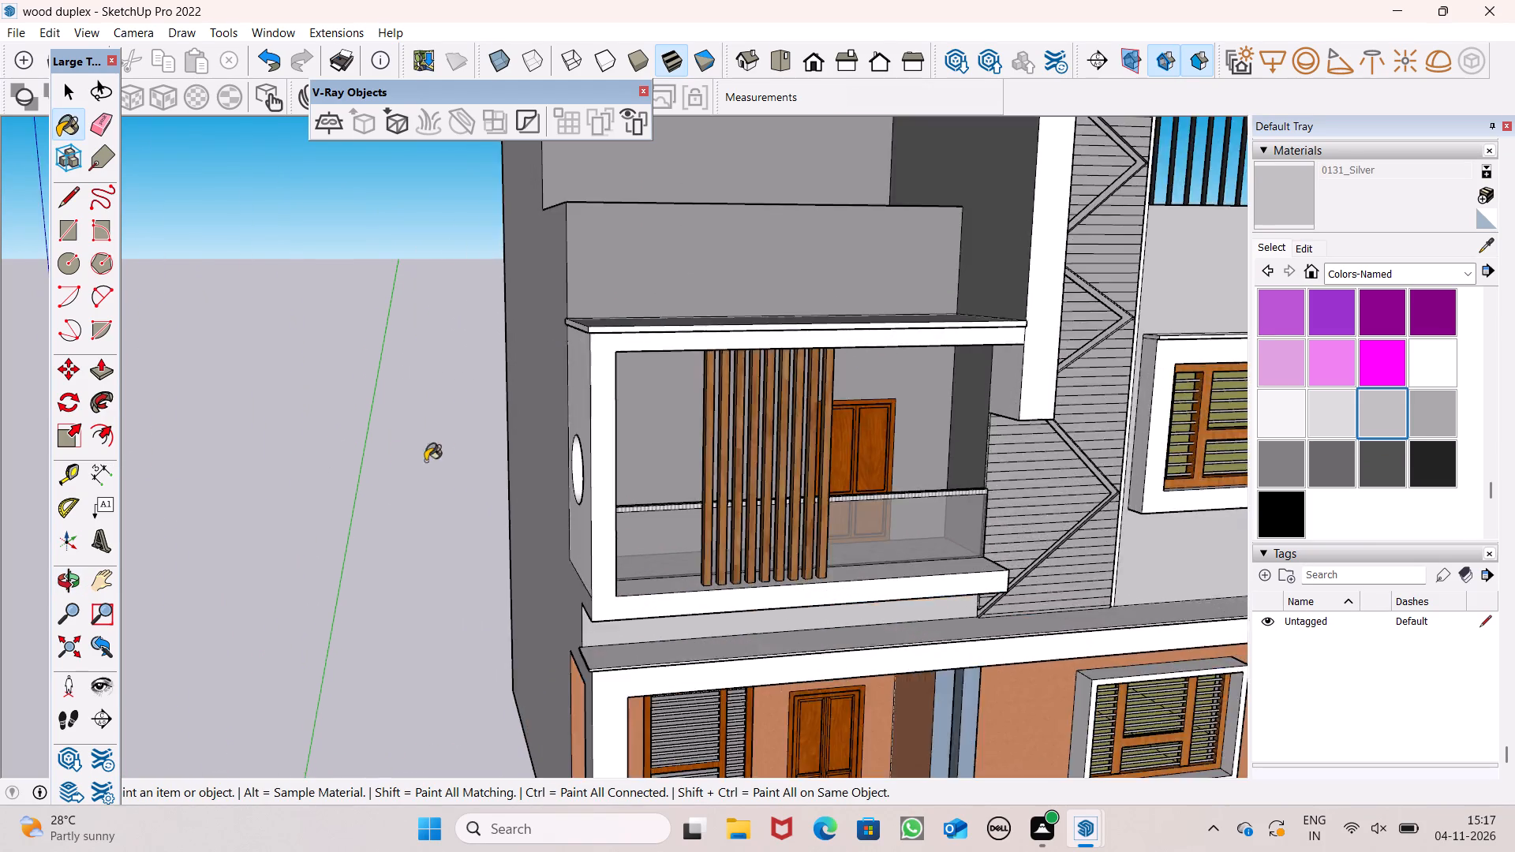
scroll(425, 461, "up", 4)
left_click(681, 381)
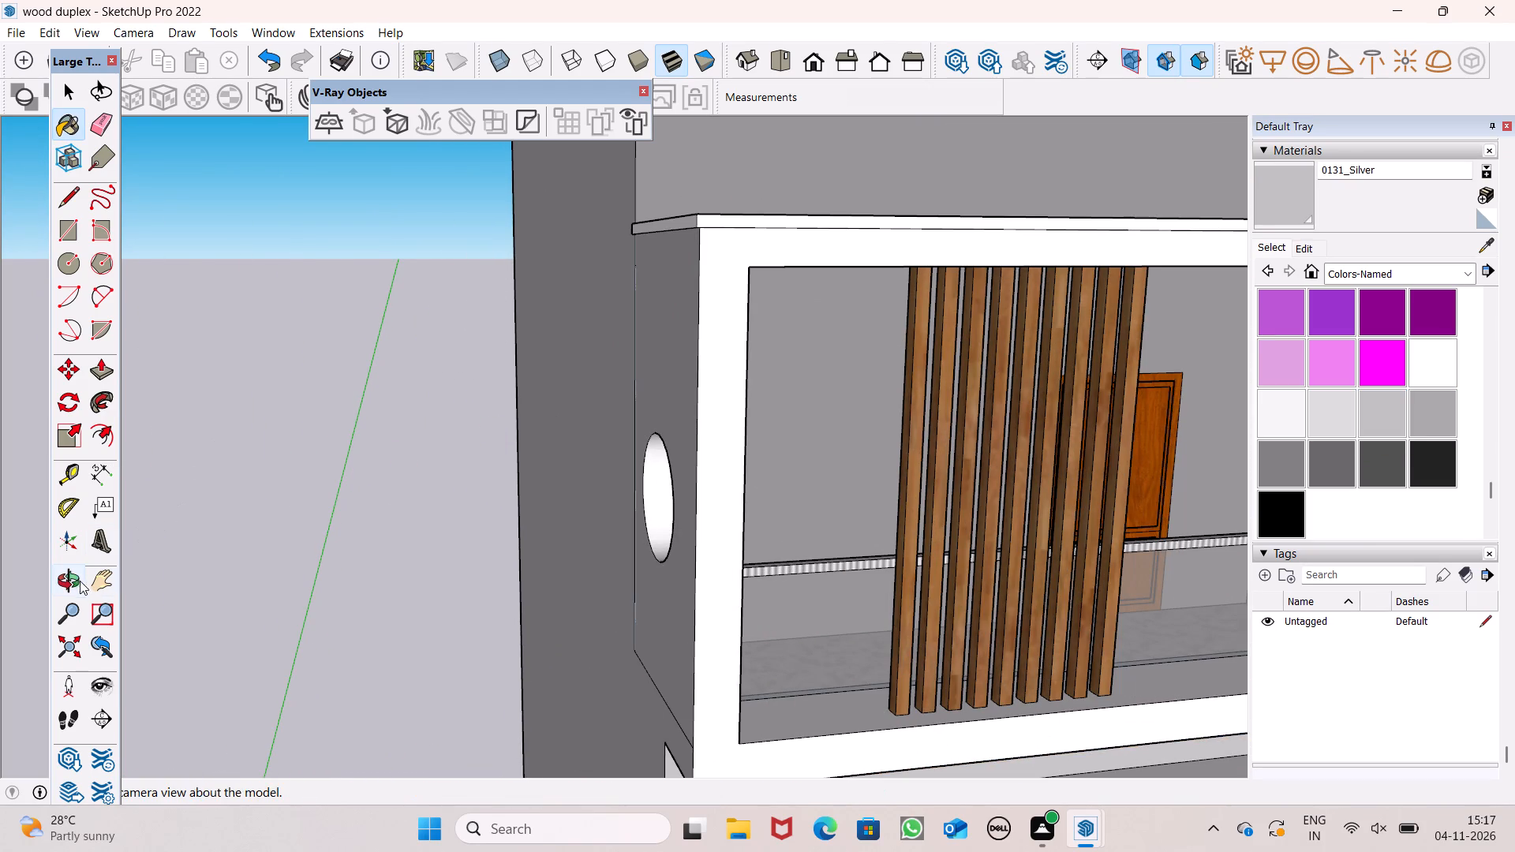
Examine the balcony's side wall, the long side facade and the whole building from several angles.
left_click(56, 577)
left_click_drag(296, 520, 579, 496)
scroll(703, 489, "down", 5)
left_click_drag(700, 493, 667, 540)
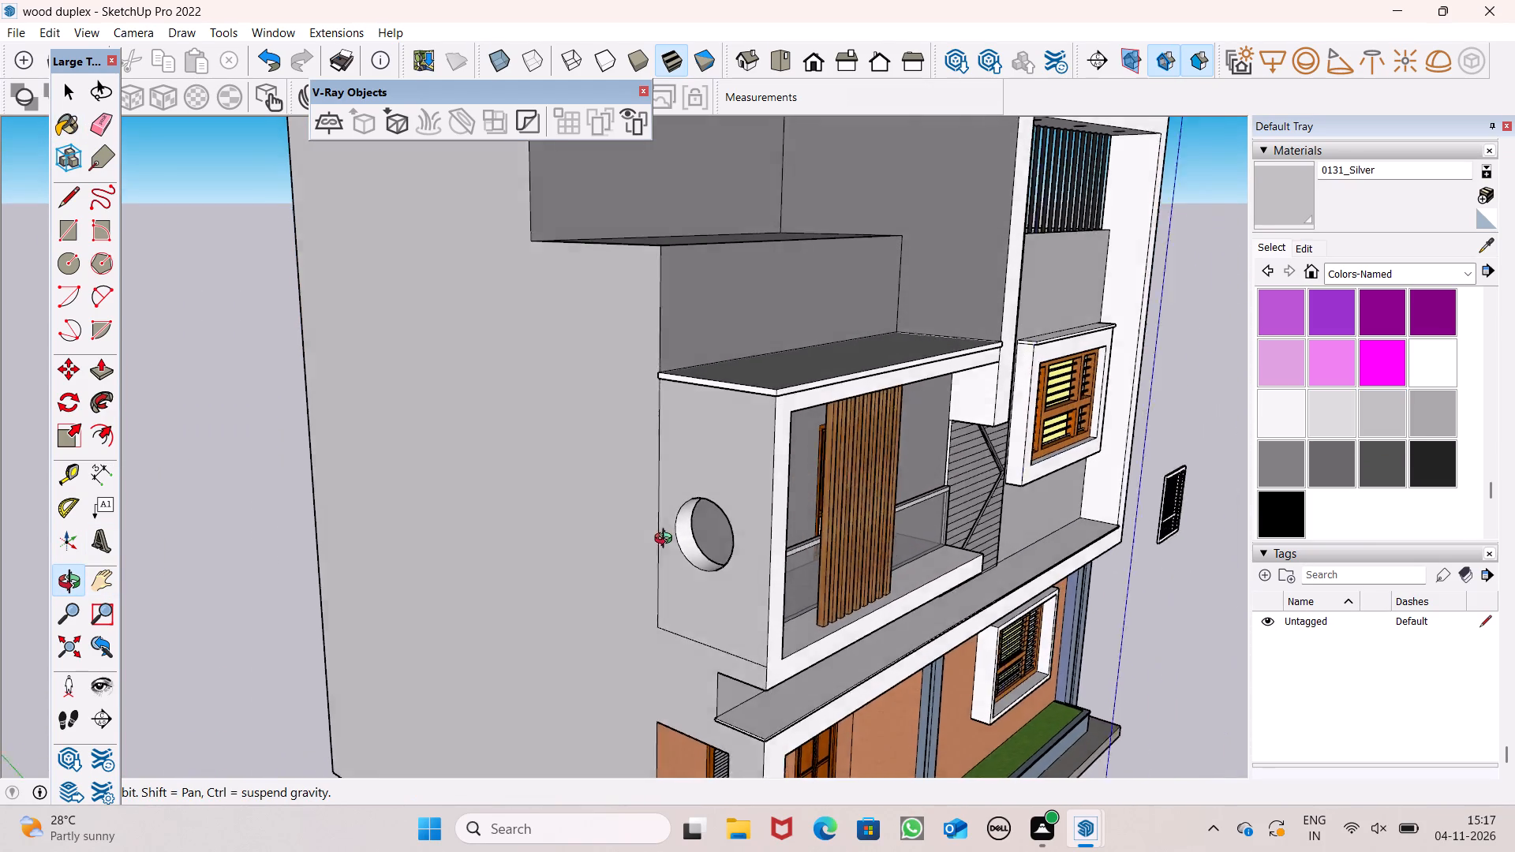
left_click_drag(667, 540, 645, 545)
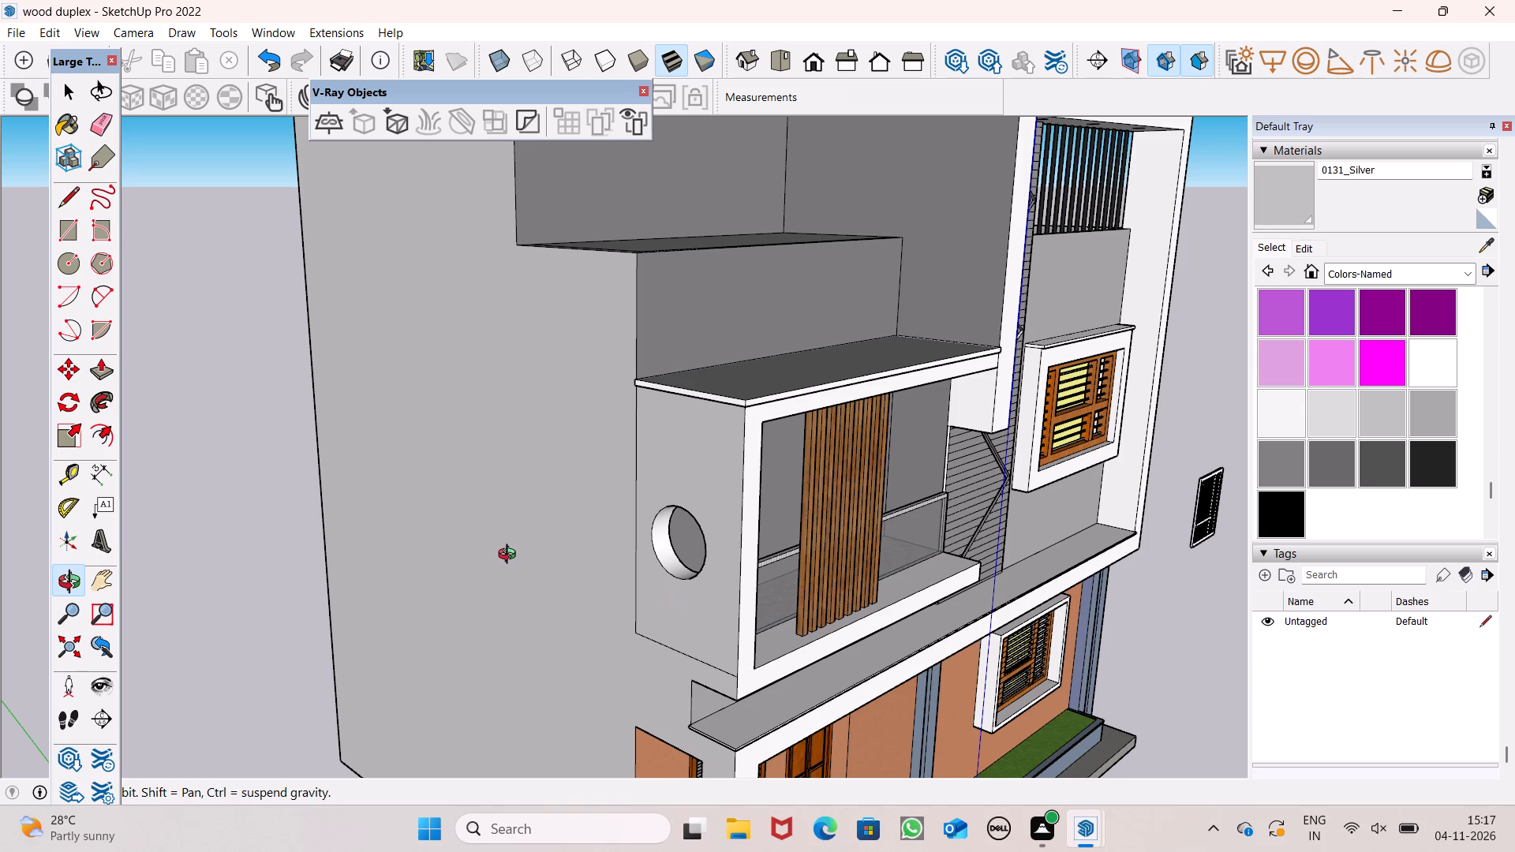
left_click_drag(511, 556, 601, 651)
scroll(555, 649, "down", 5)
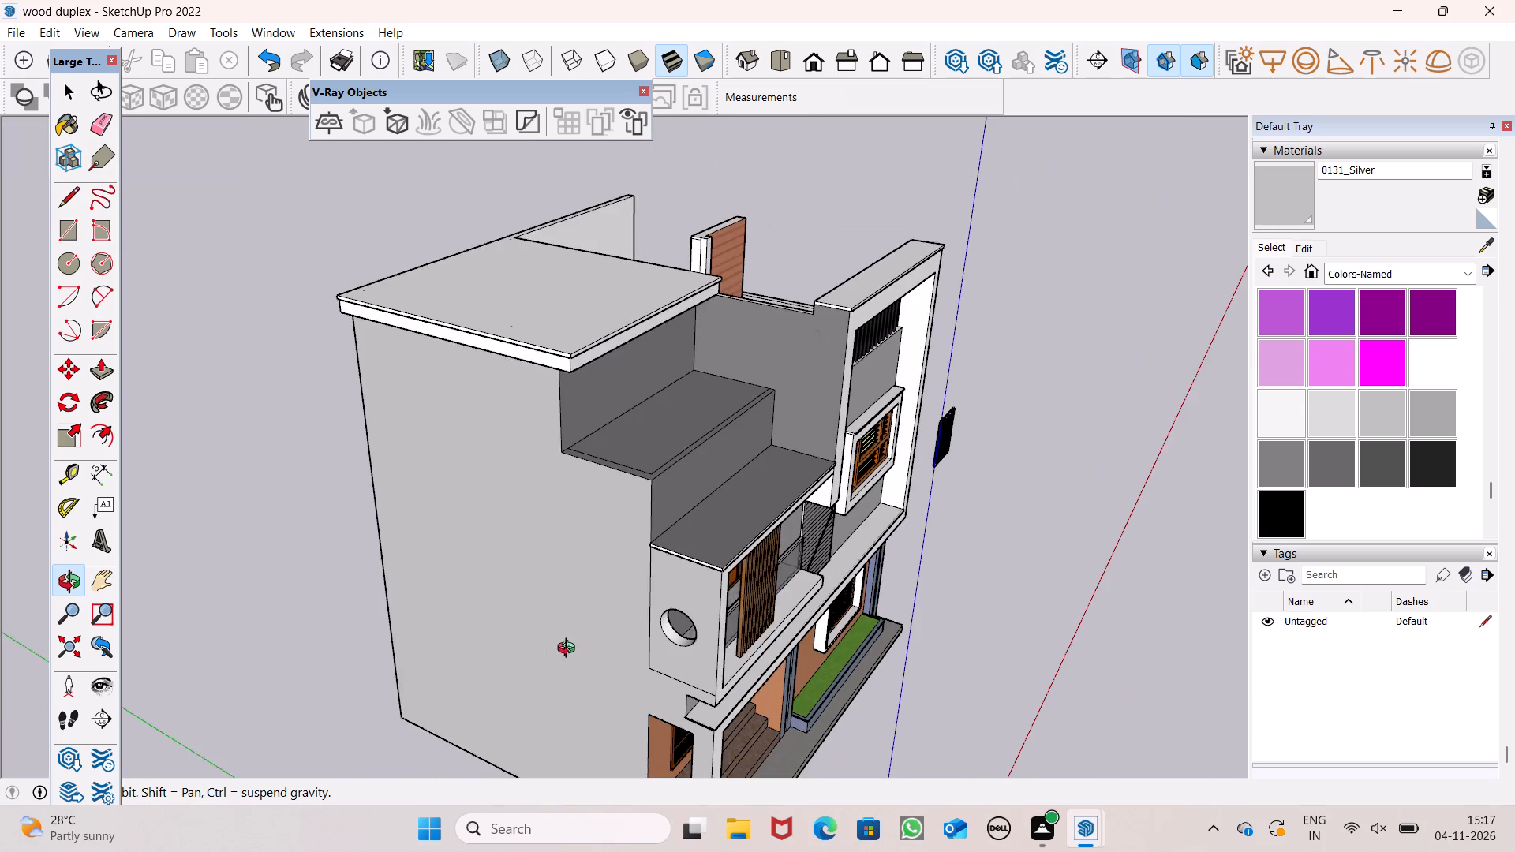
left_click_drag(571, 656, 567, 713)
left_click_drag(569, 707, 457, 463)
scroll(484, 513, "down", 9)
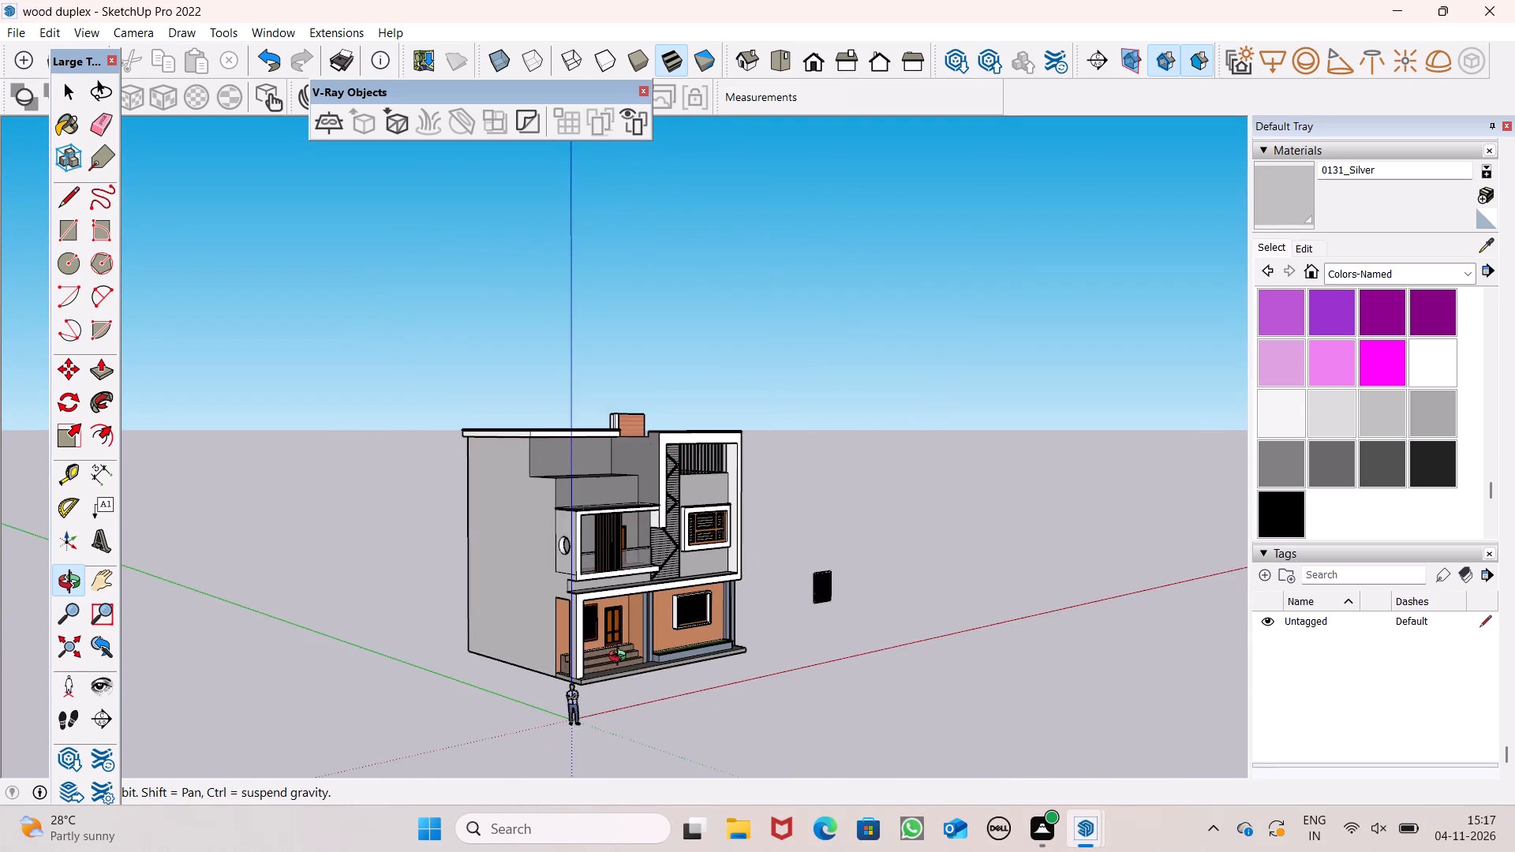
left_click_drag(658, 701, 557, 461)
scroll(567, 398, "up", 14)
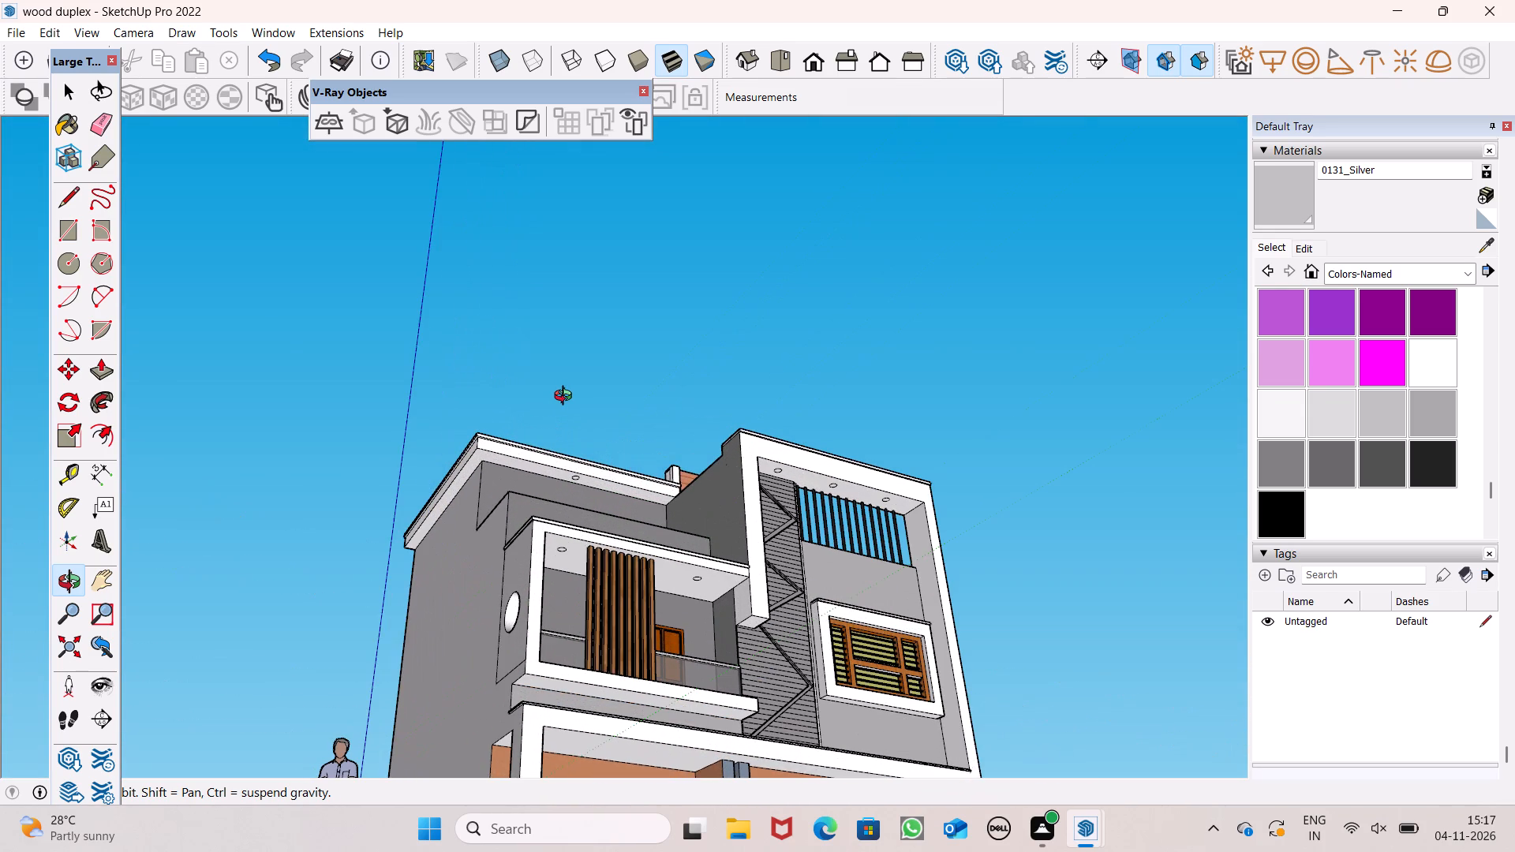
Copy the ceiling light circle under the top roof overhang about 6' 5 7/8" toward the overhang's outer end.
left_click_drag(600, 443, 458, 450)
scroll(481, 471, "up", 3)
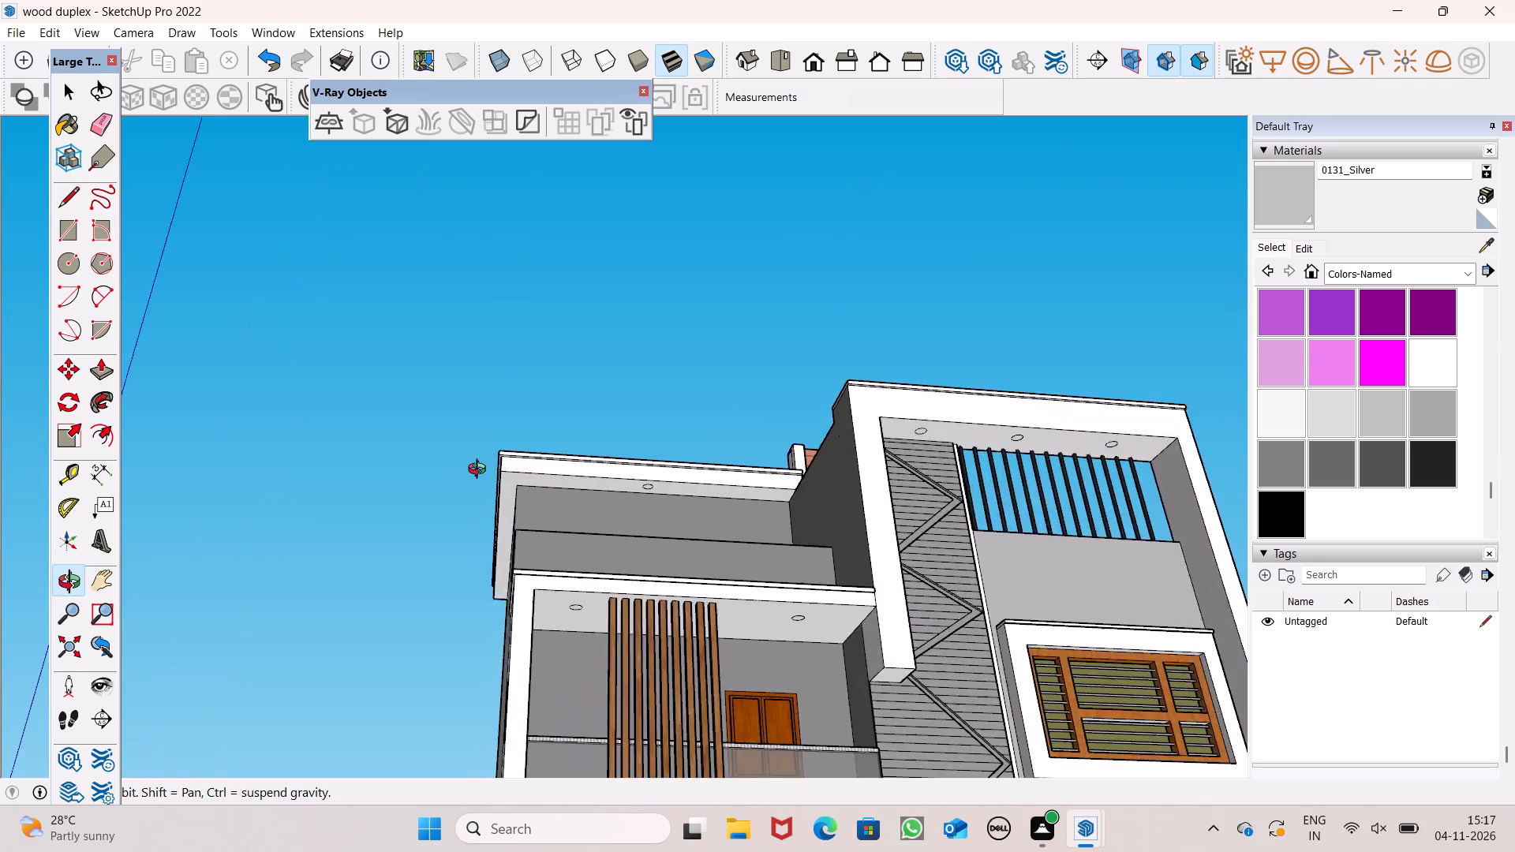
scroll(481, 471, "up", 15)
left_click_drag(605, 474, 478, 451)
left_click_drag(837, 446, 960, 469, "shift")
left_click_drag(967, 476, 901, 467)
left_click_drag(879, 516, 806, 546)
left_click_drag(806, 546, 792, 530, "shift")
left_click_drag(792, 530, 791, 540, "shift")
left_click_drag(791, 540, 801, 571, "shift")
left_click_drag(800, 572, 765, 522)
scroll(765, 518, "up", 4)
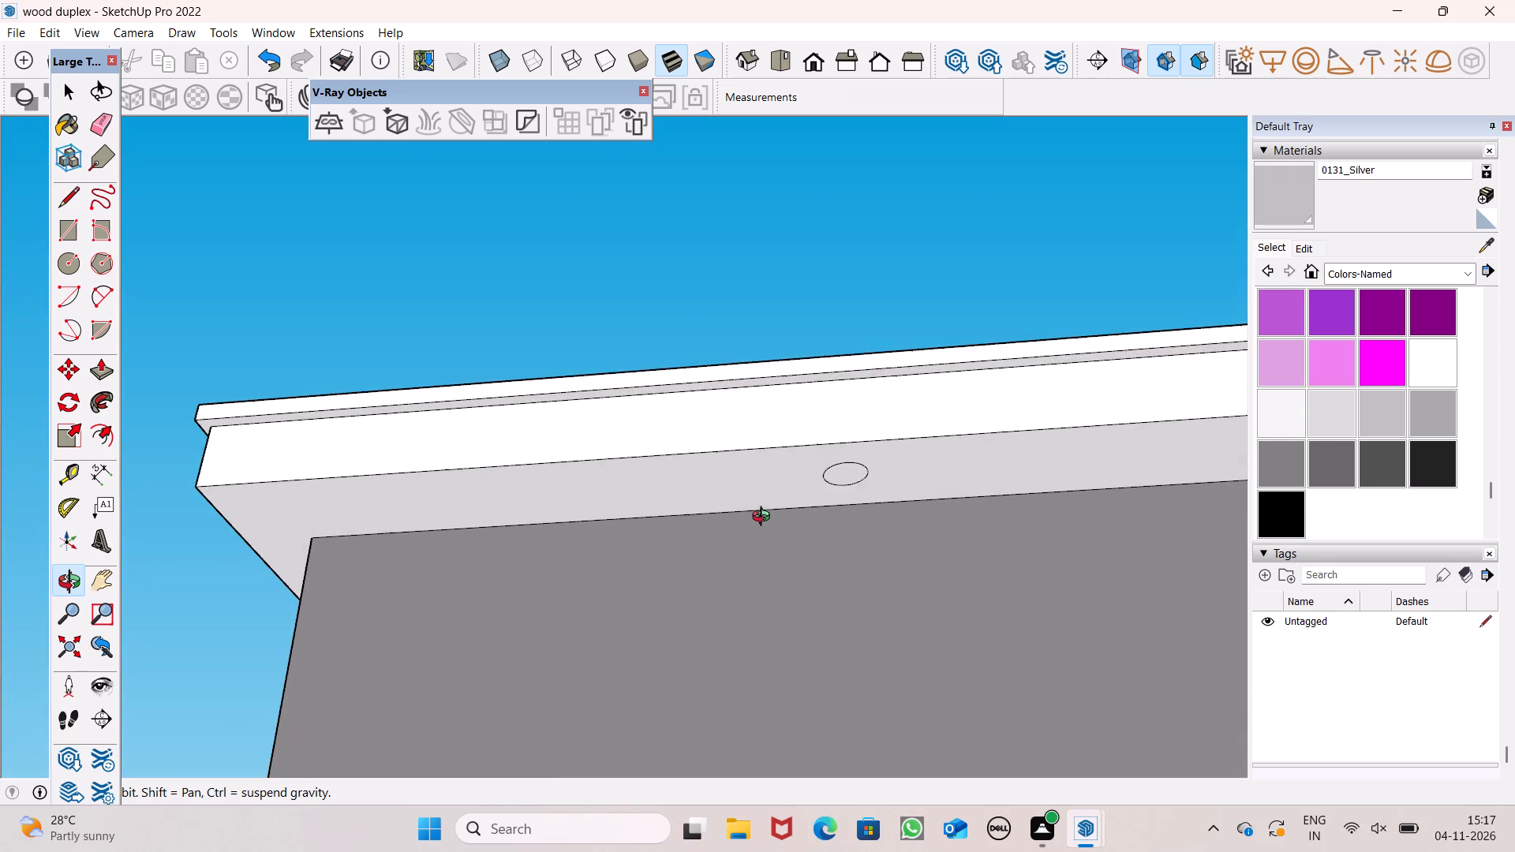
scroll(765, 518, "up", 1)
key("space")
double_click(851, 465)
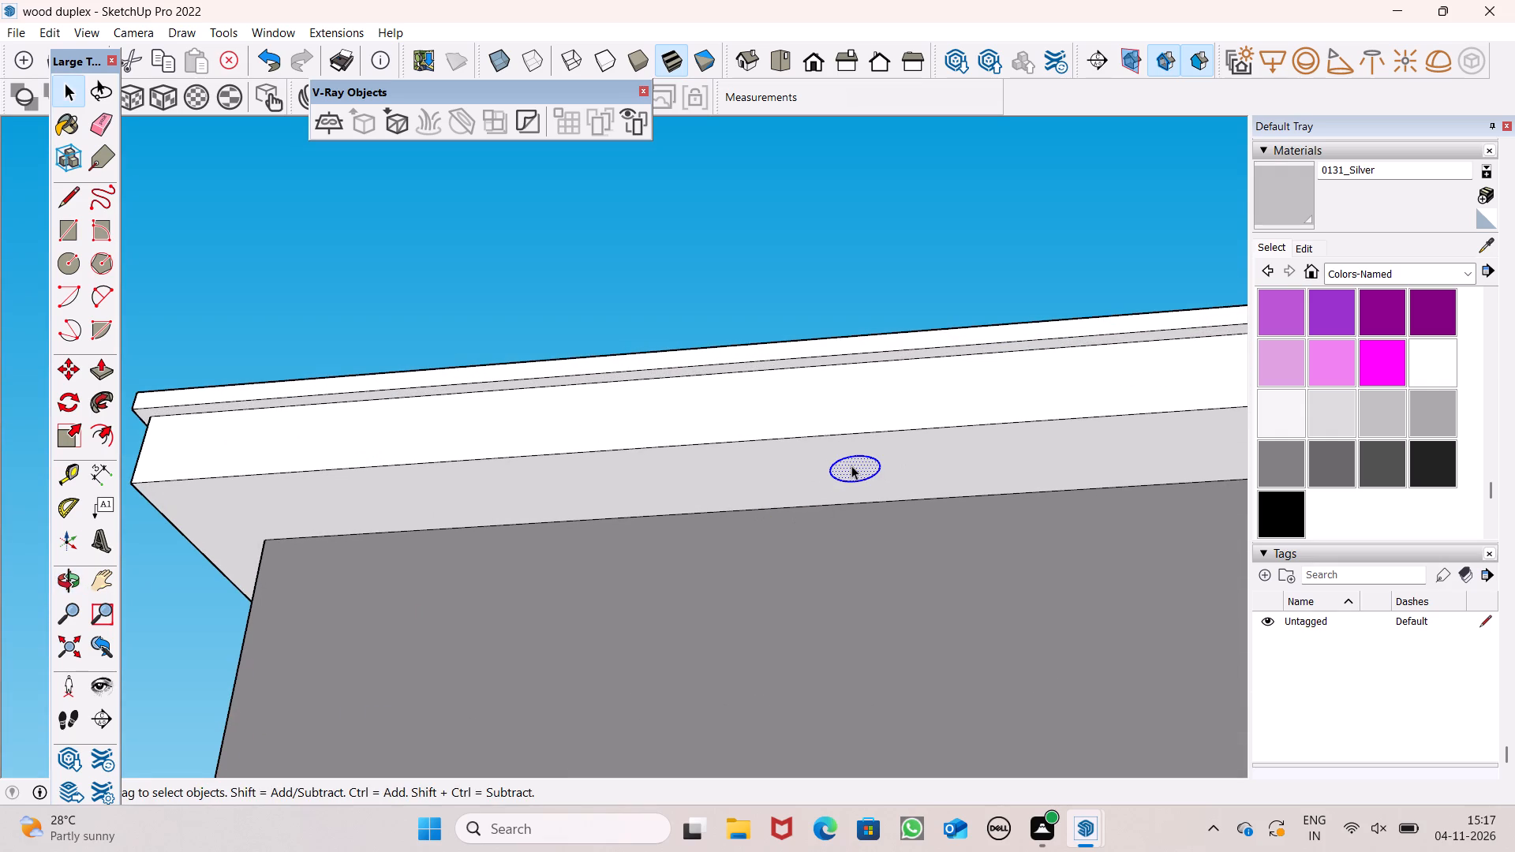
key("m")
left_click(877, 469)
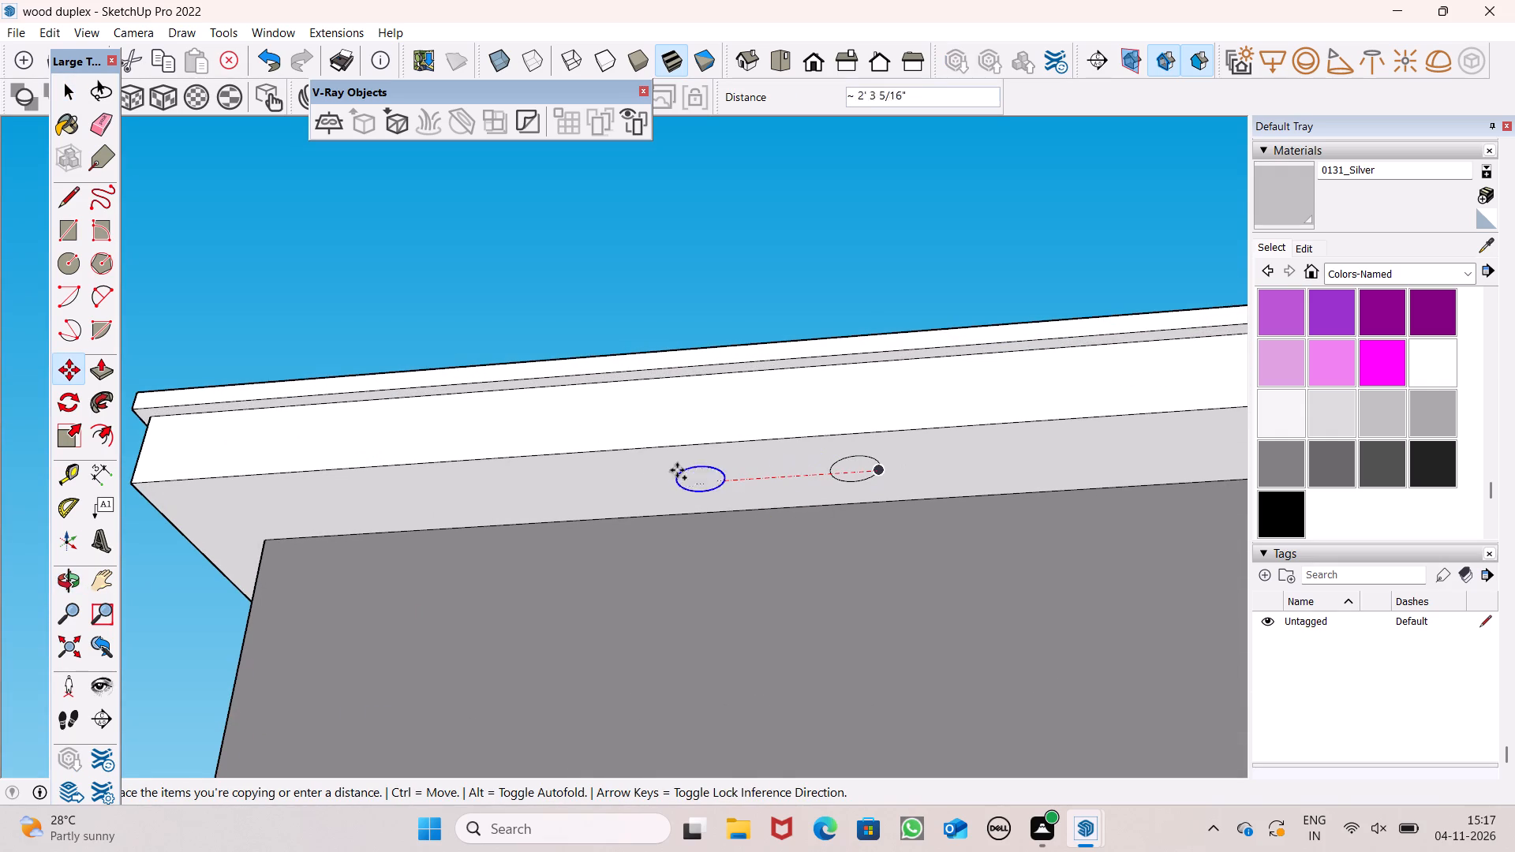
left_click(413, 484)
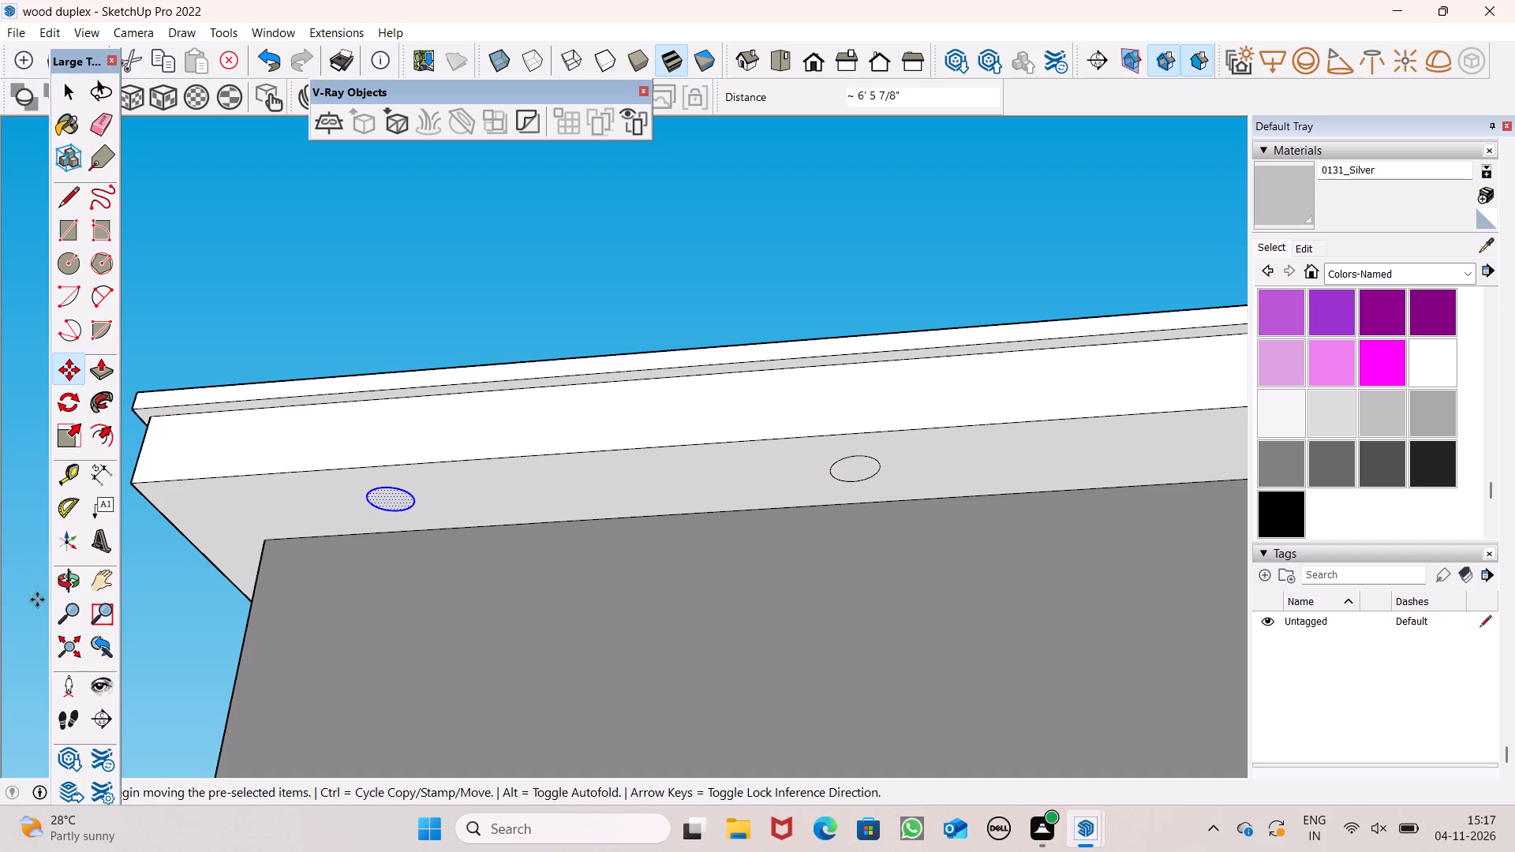
left_click(68, 582)
left_click_drag(411, 360, 460, 442)
scroll(452, 426, "down", 5)
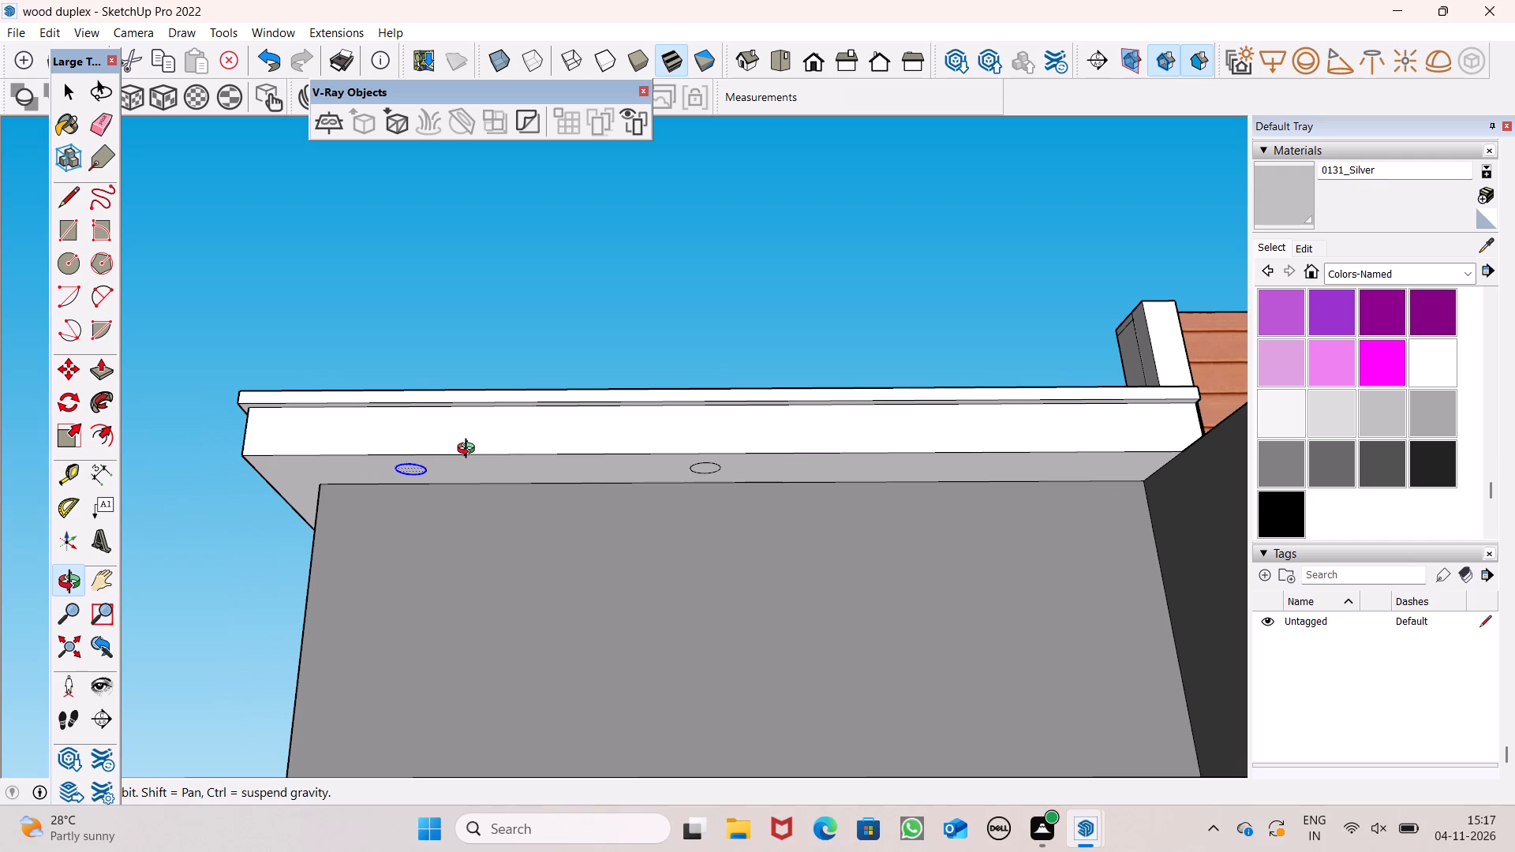
left_click_drag(481, 458, 507, 482)
left_click_drag(492, 473, 458, 418)
key("space")
left_click(566, 322)
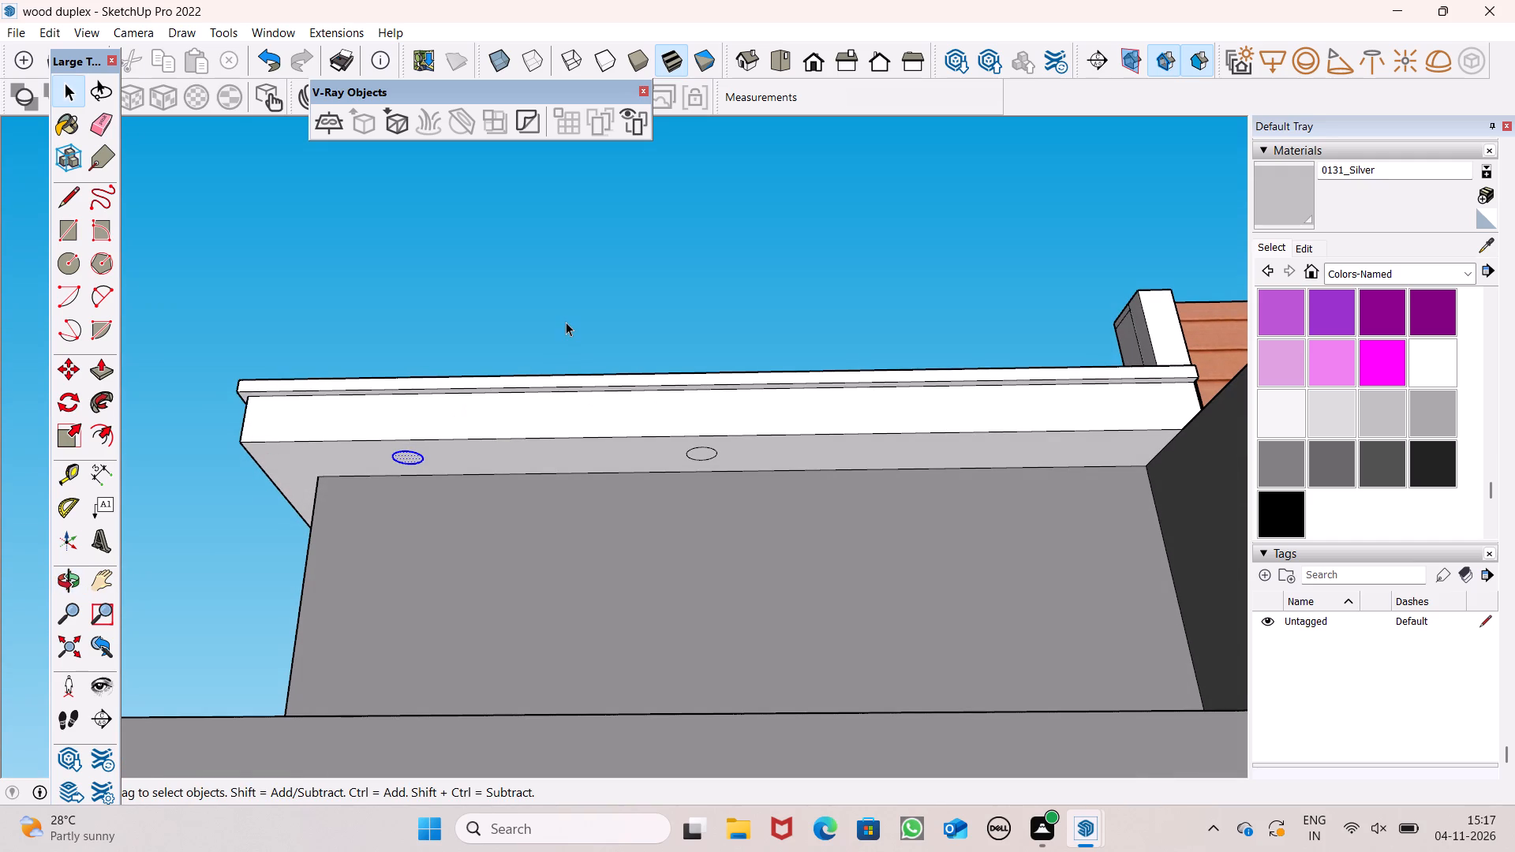
Examine the overhang's ceiling lights, the balcony and the front and window-side facades from several angles.
key("o")
left_click_drag(510, 487, 458, 316, "shift")
scroll(458, 316, "down", 6)
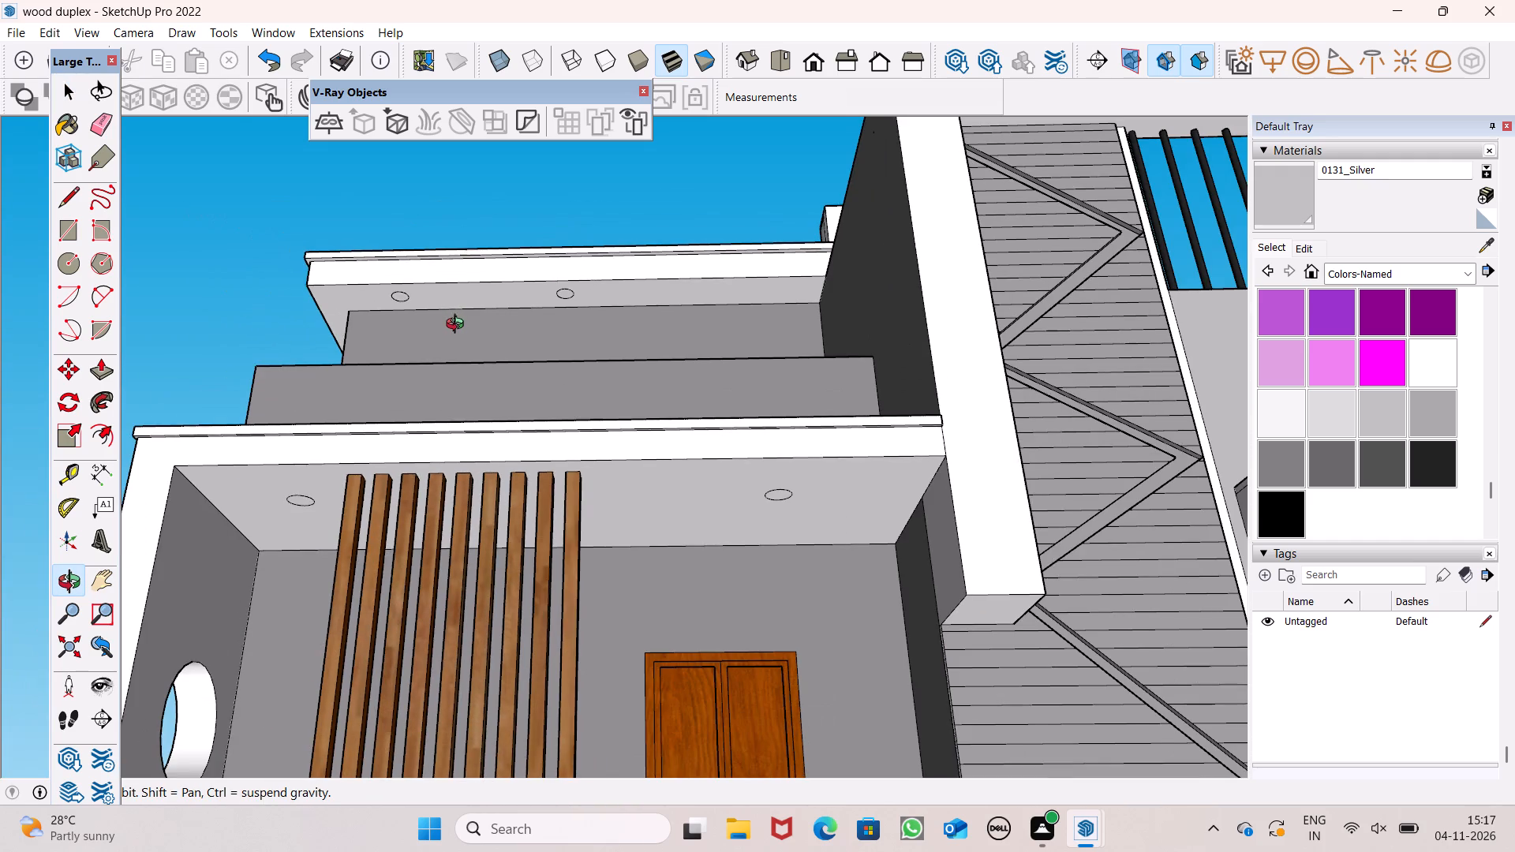
left_click_drag(462, 334, 471, 353, "shift")
scroll(471, 342, "down", 4, "shift")
left_click_drag(485, 380, 484, 391)
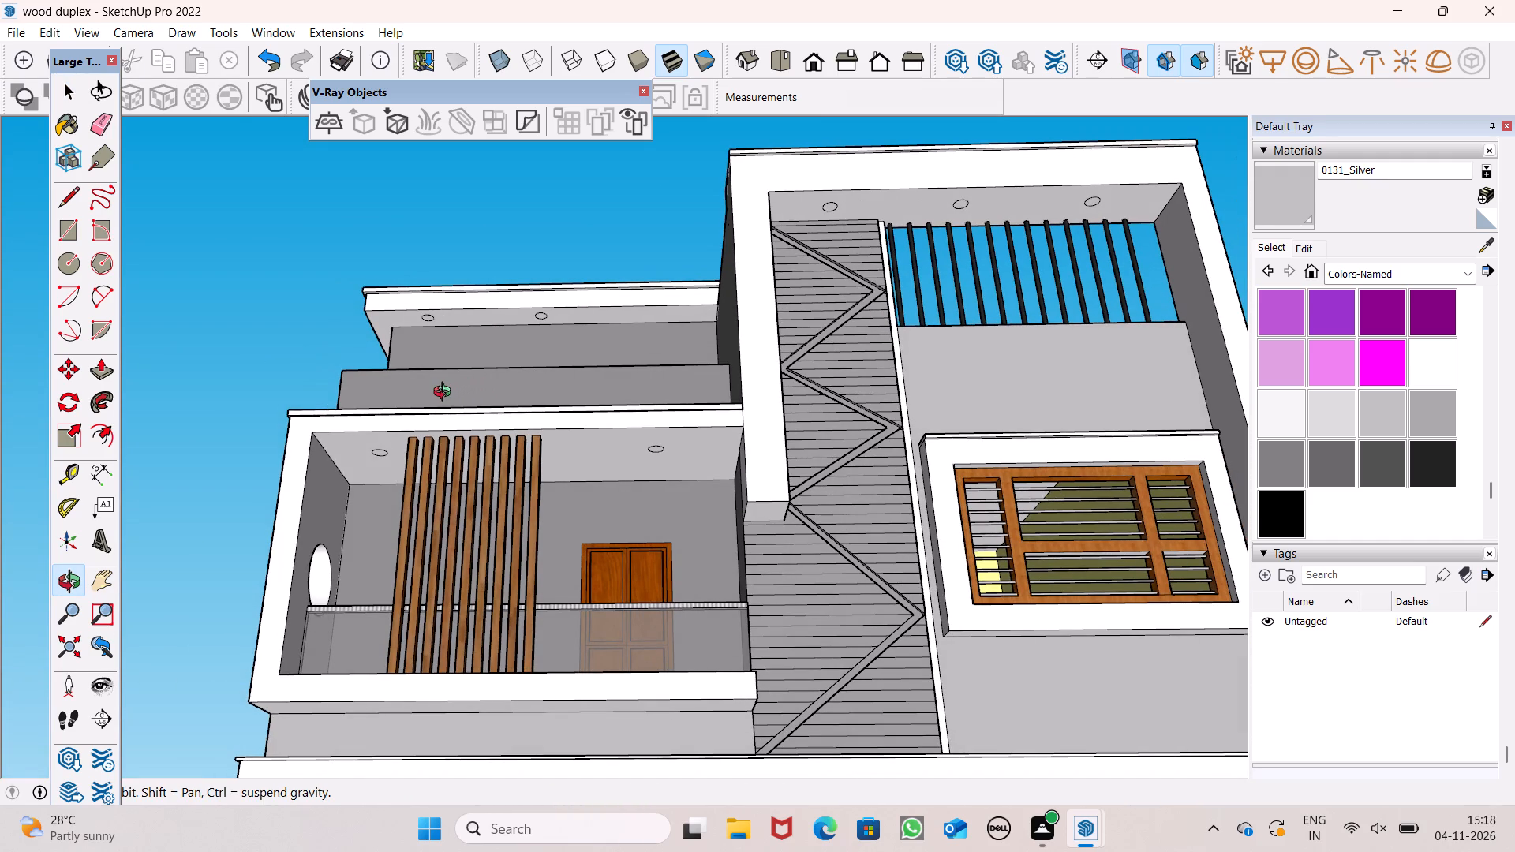
scroll(446, 394, "down", 5)
left_click(445, 394)
scroll(392, 385, "down", 5)
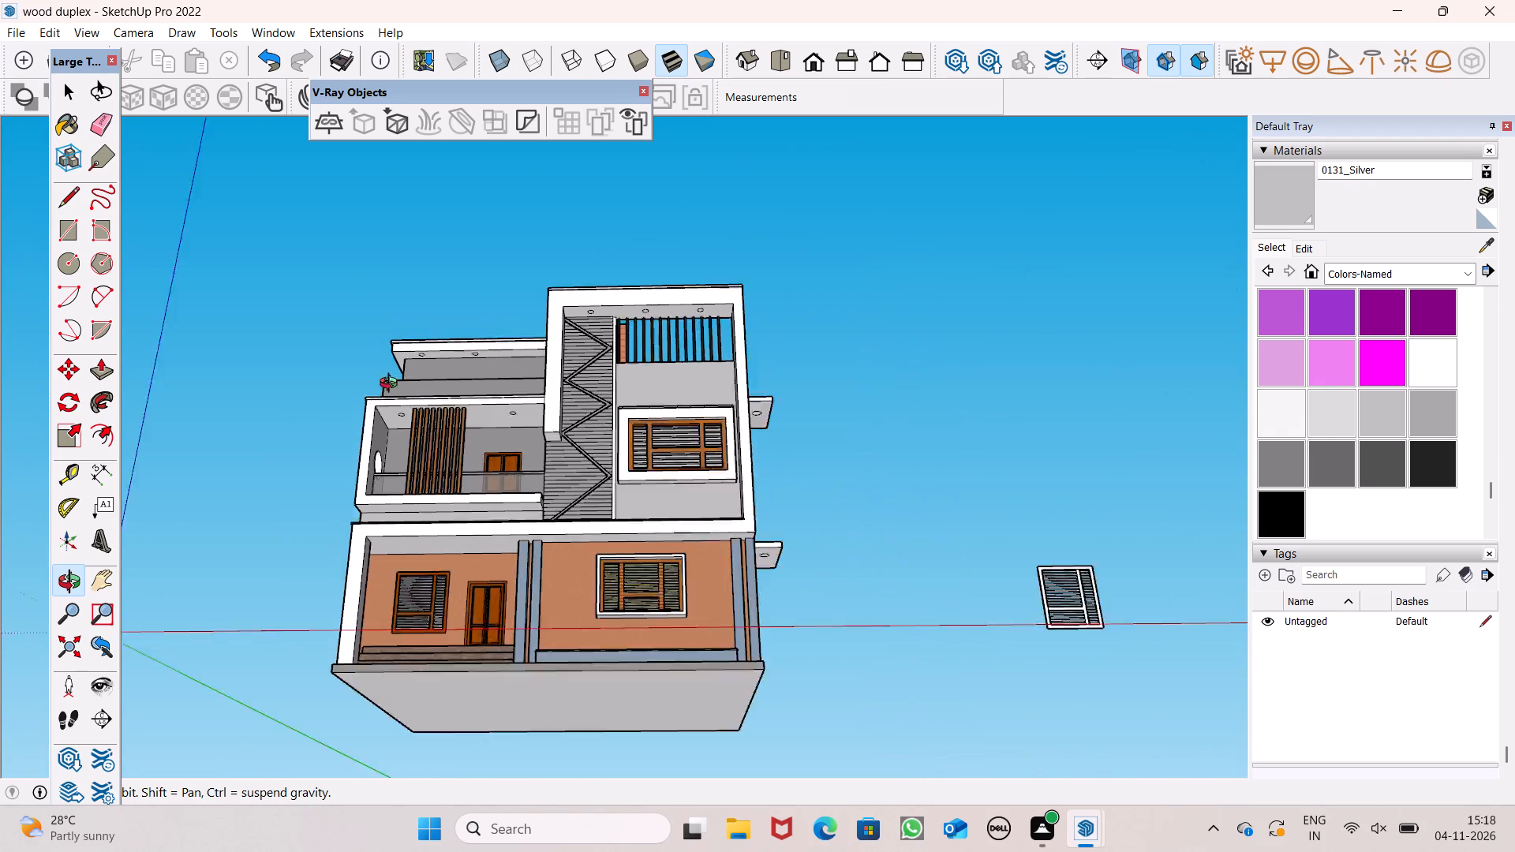
scroll(392, 385, "down", 1)
left_click_drag(599, 436, 570, 484)
scroll(652, 479, "up", 4)
left_click_drag(646, 491, 320, 760)
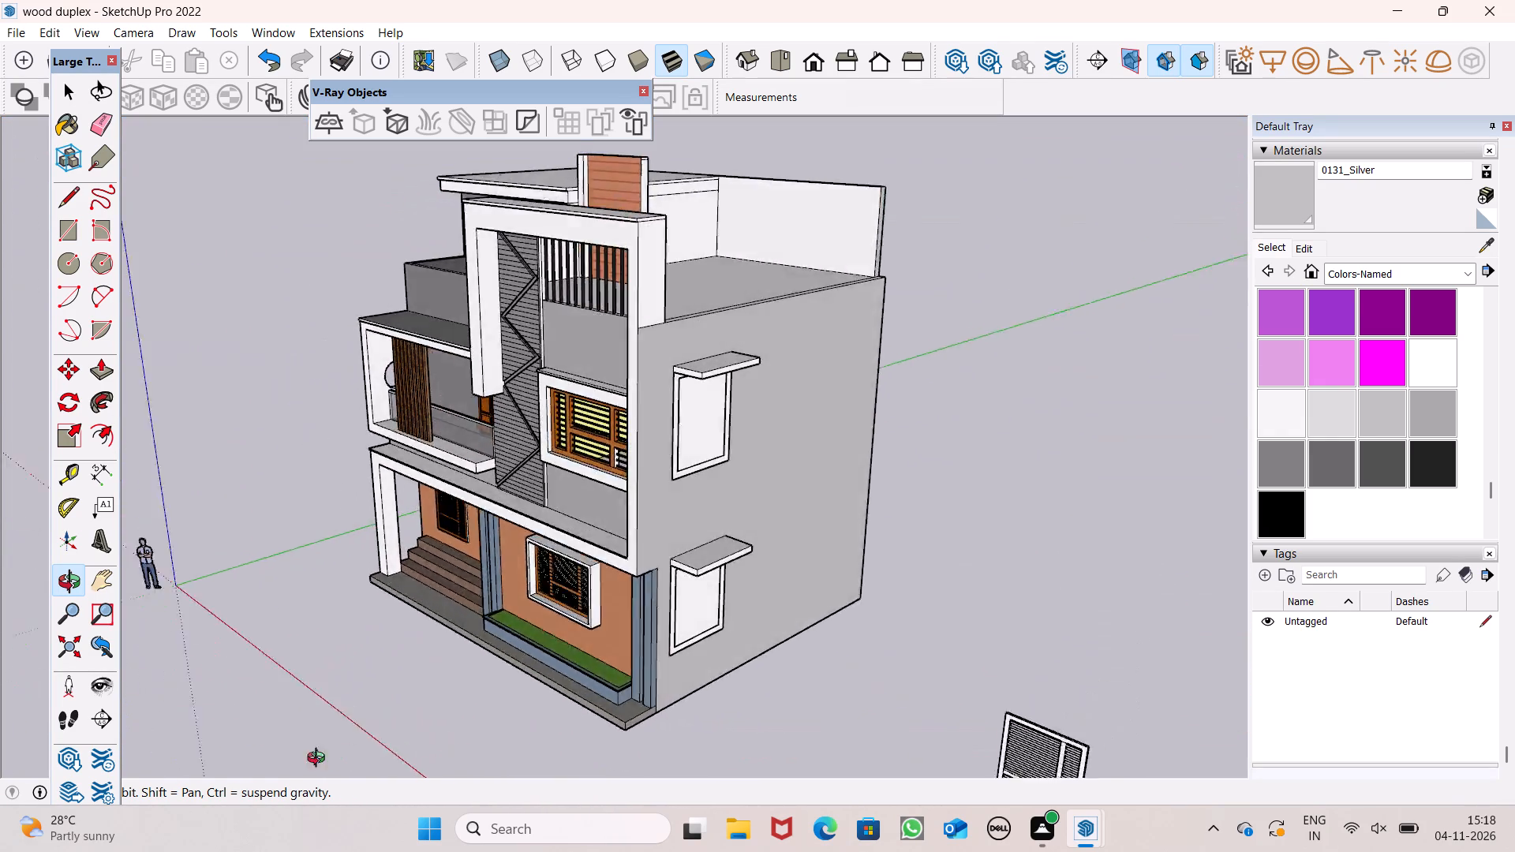
Paint the panes of the upper and lower side-wall windows with Translucent Glass Gray.
left_click_drag(320, 760, 619, 529)
scroll(784, 404, "up", 5)
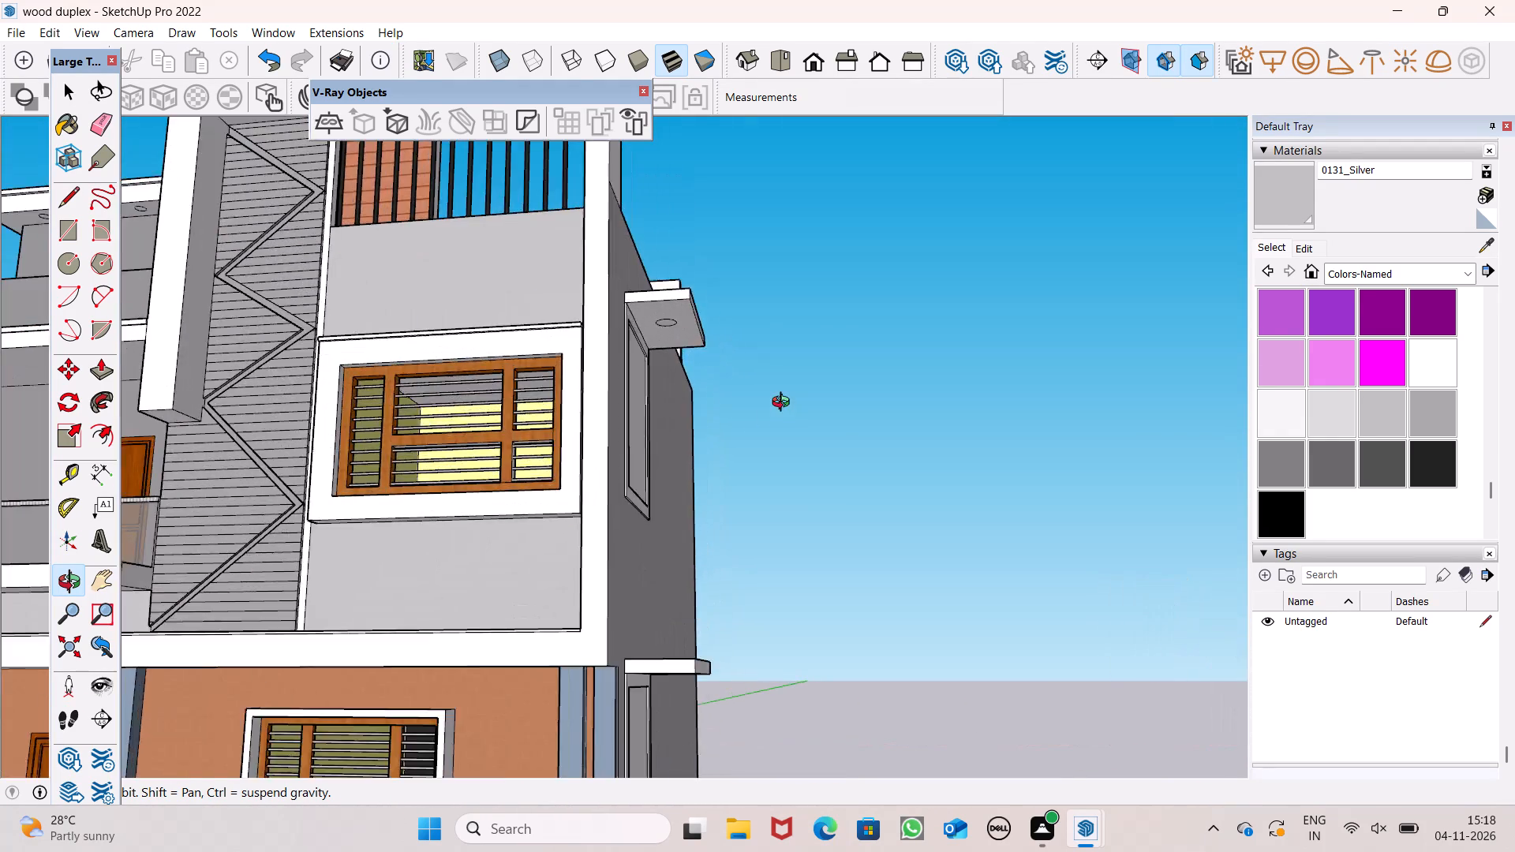
scroll(784, 404, "up", 2)
left_click_drag(732, 428, 531, 511)
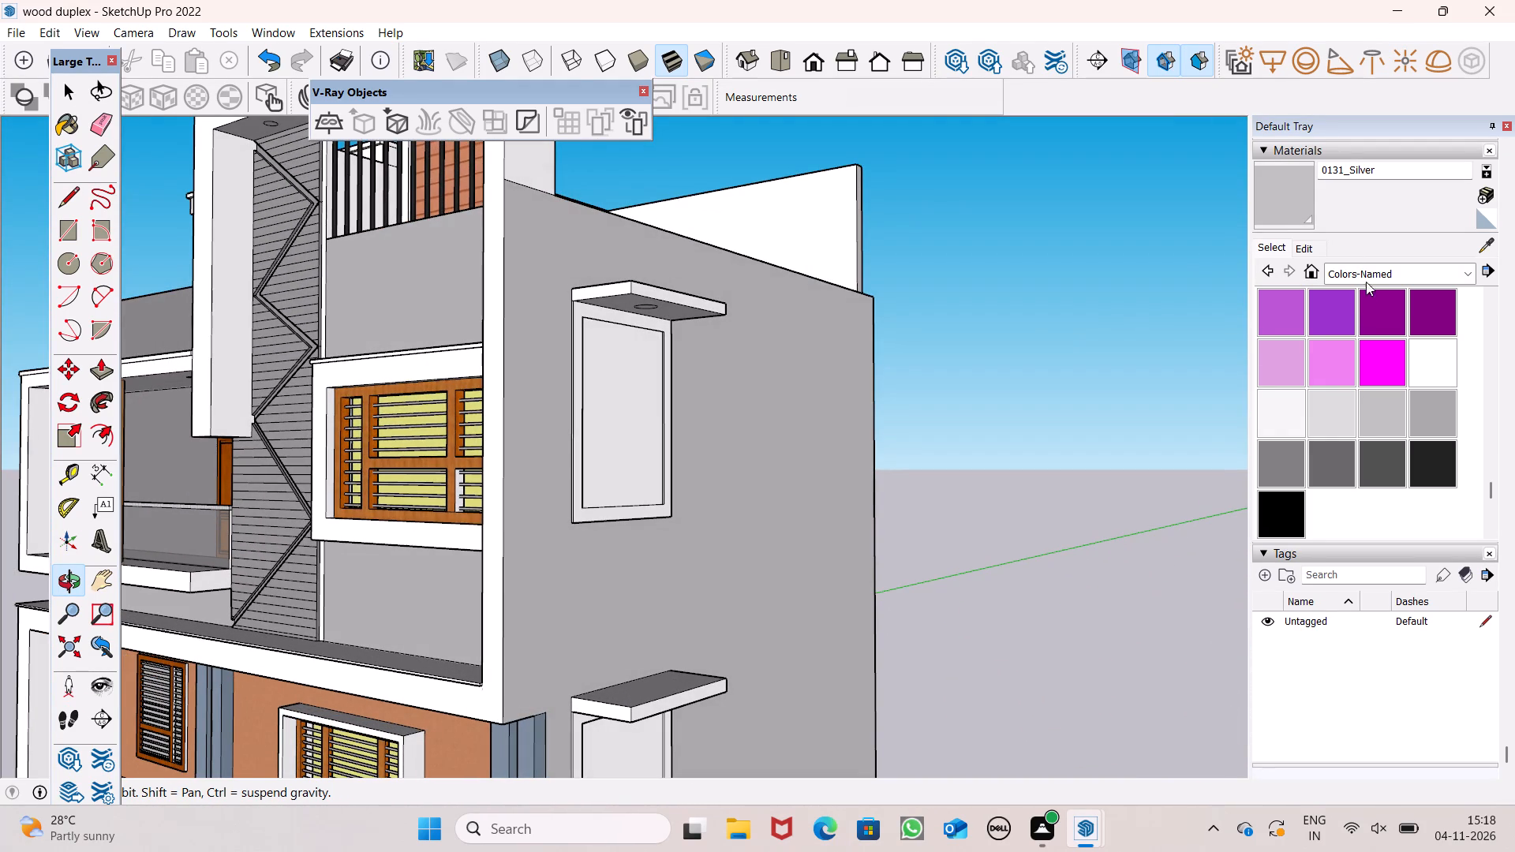
left_click(1366, 276)
left_click(1385, 372)
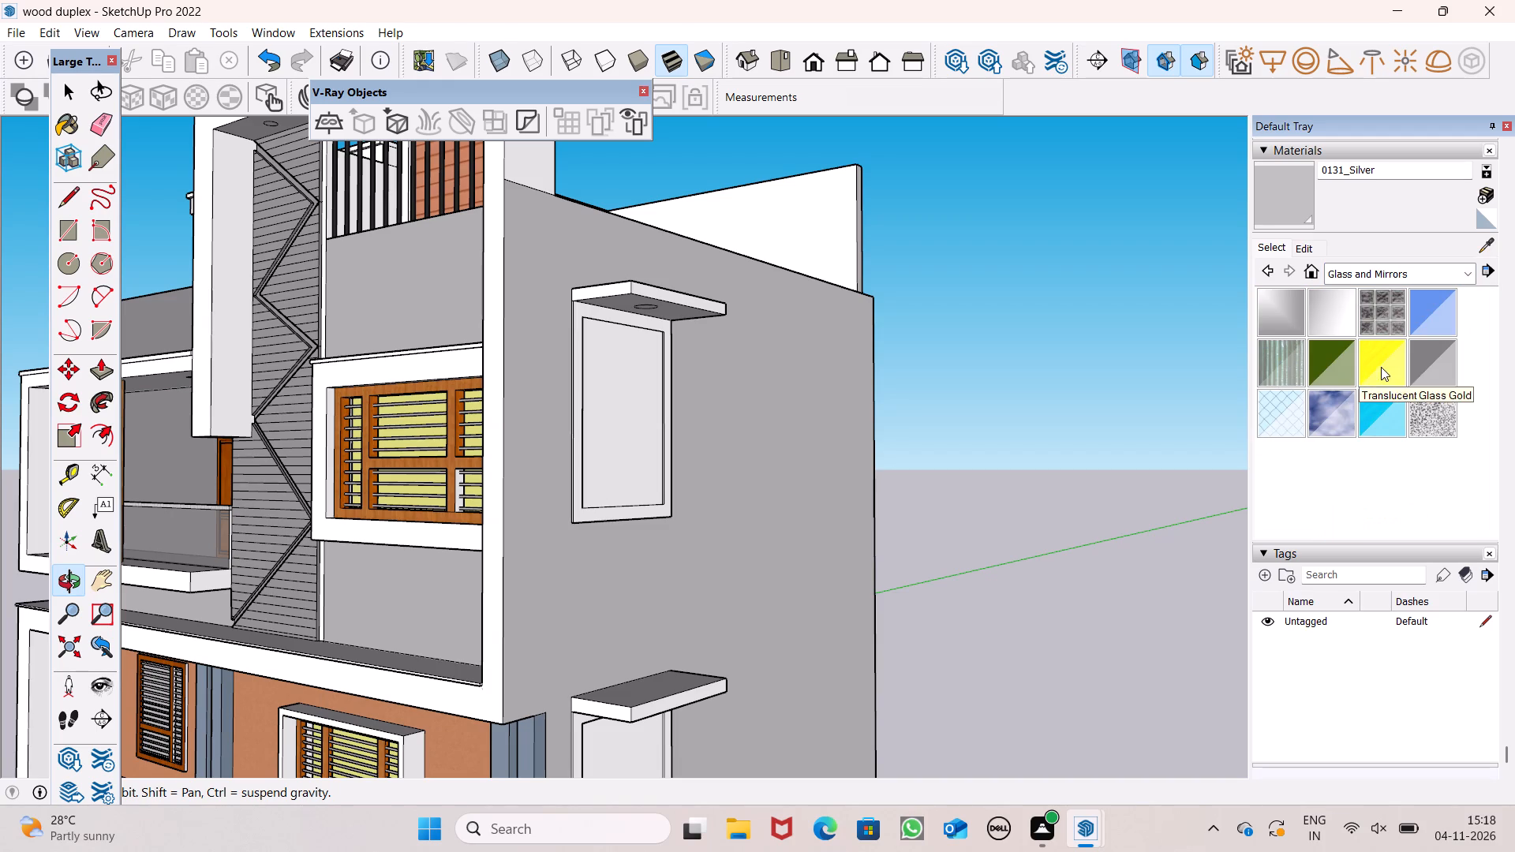
left_click(1428, 366)
left_click(618, 405)
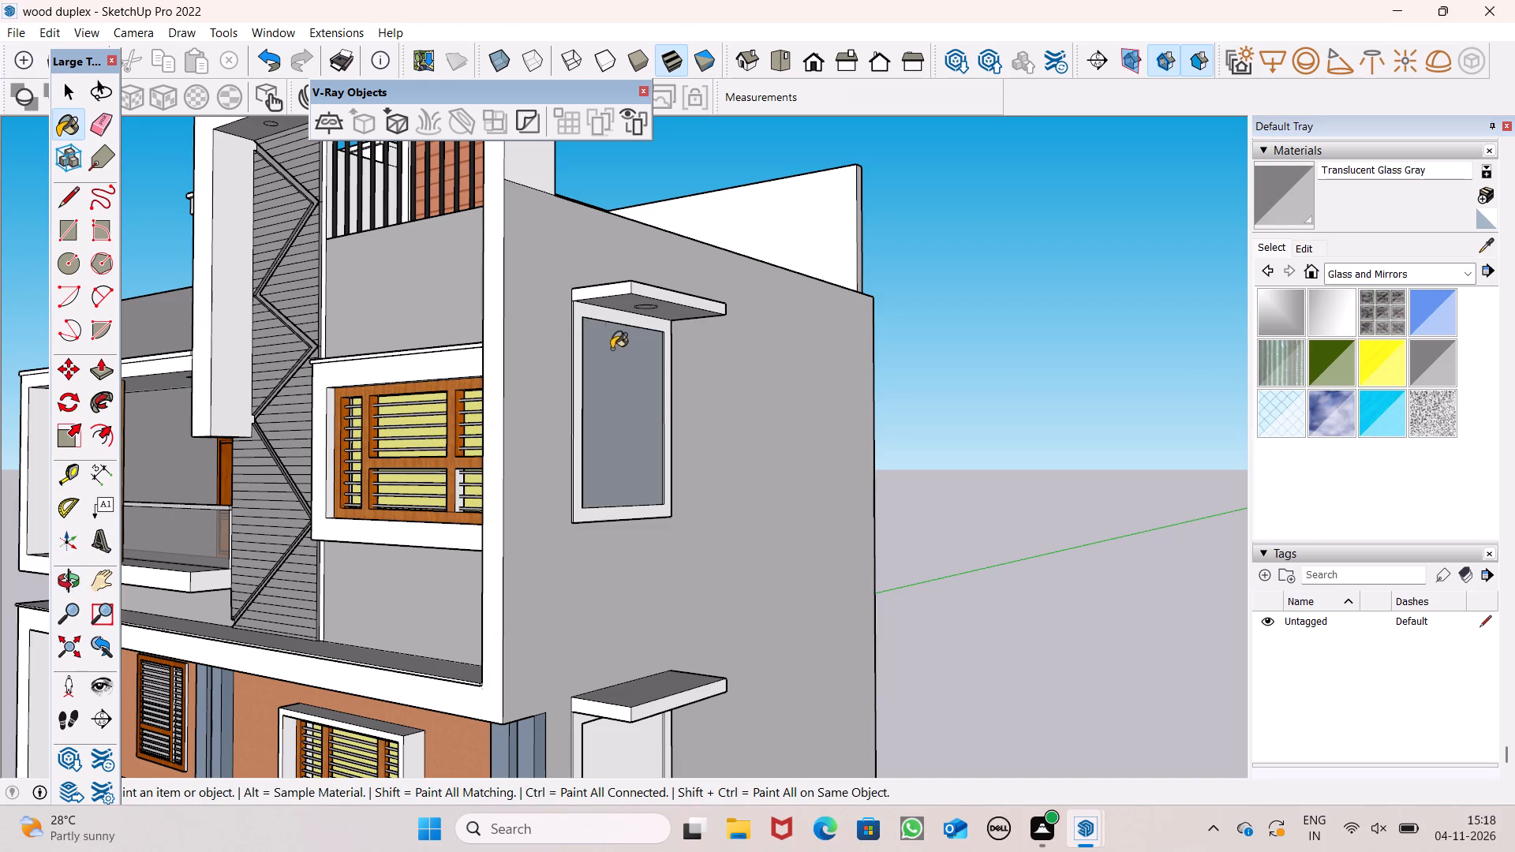
scroll(594, 293, "down", 6)
scroll(608, 611, "up", 6)
left_click(615, 588)
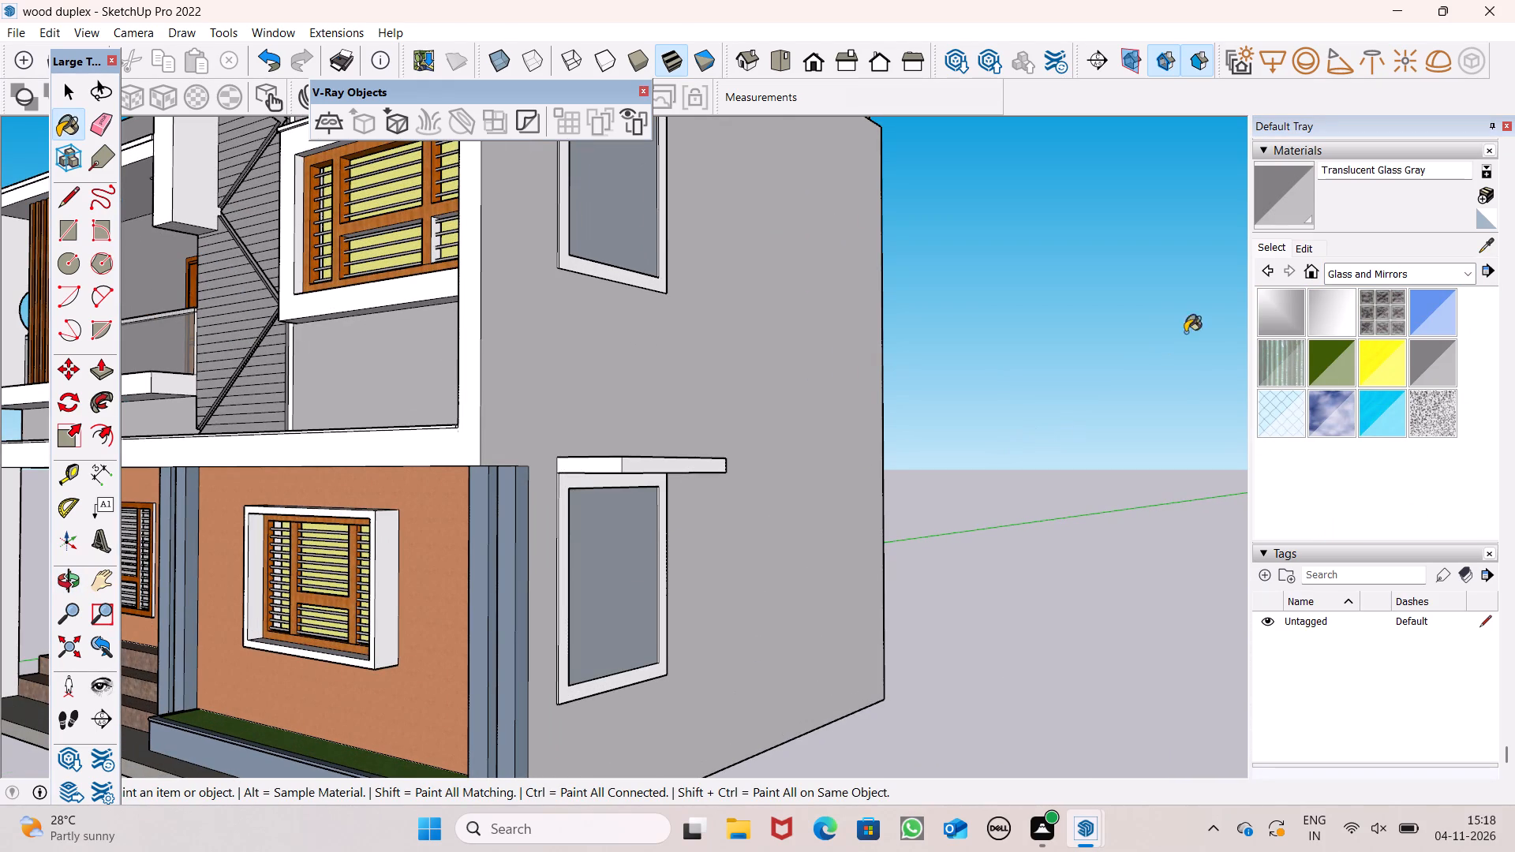
Set the Translucent Glass Gray material's opacity to 68.
left_click(1303, 252)
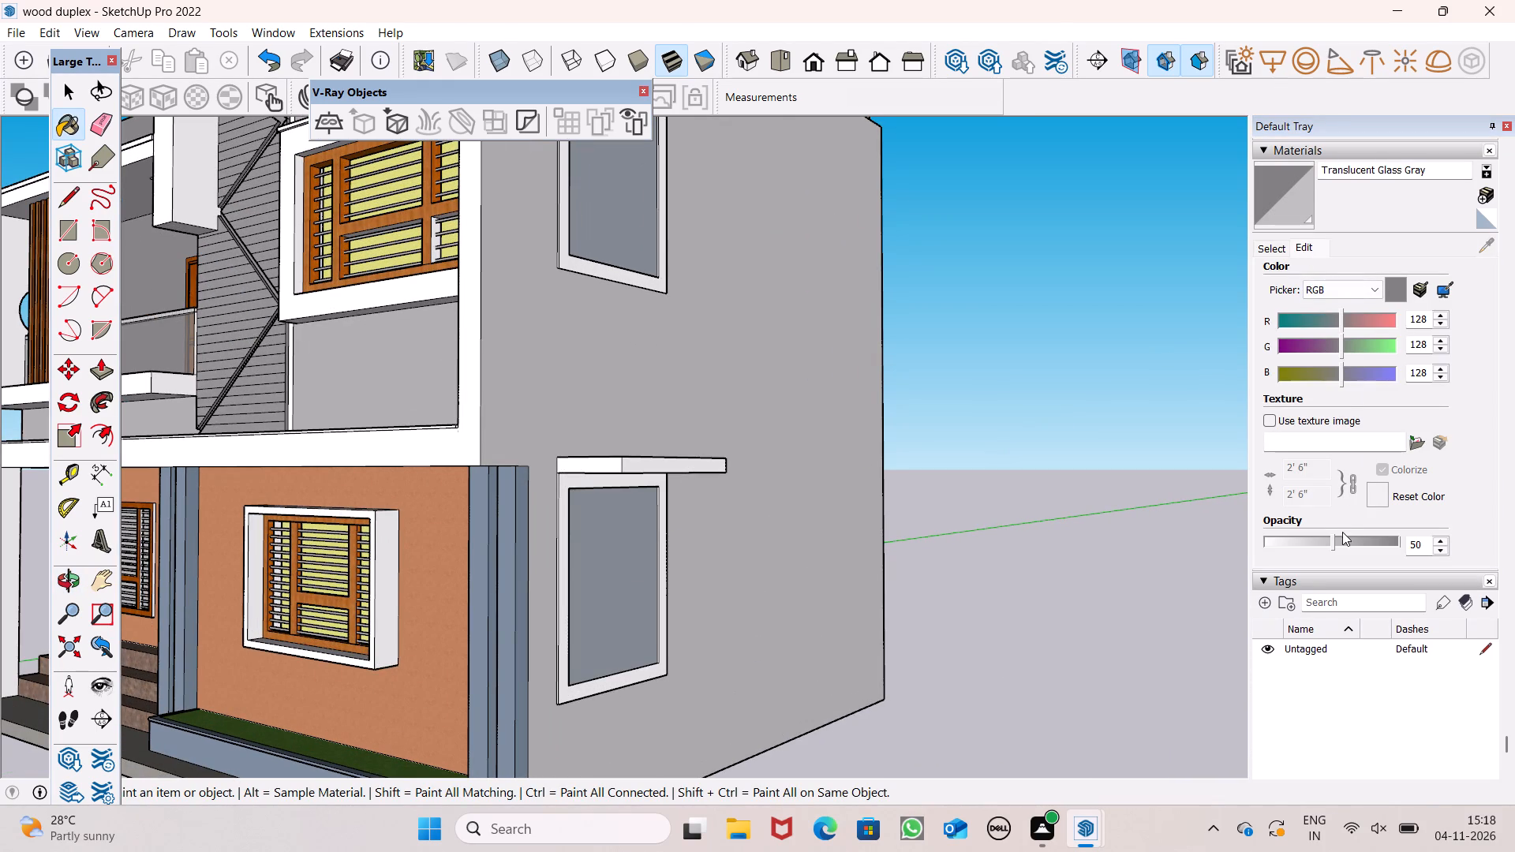
left_click(1353, 536)
left_click(1352, 541)
left_click(1353, 541)
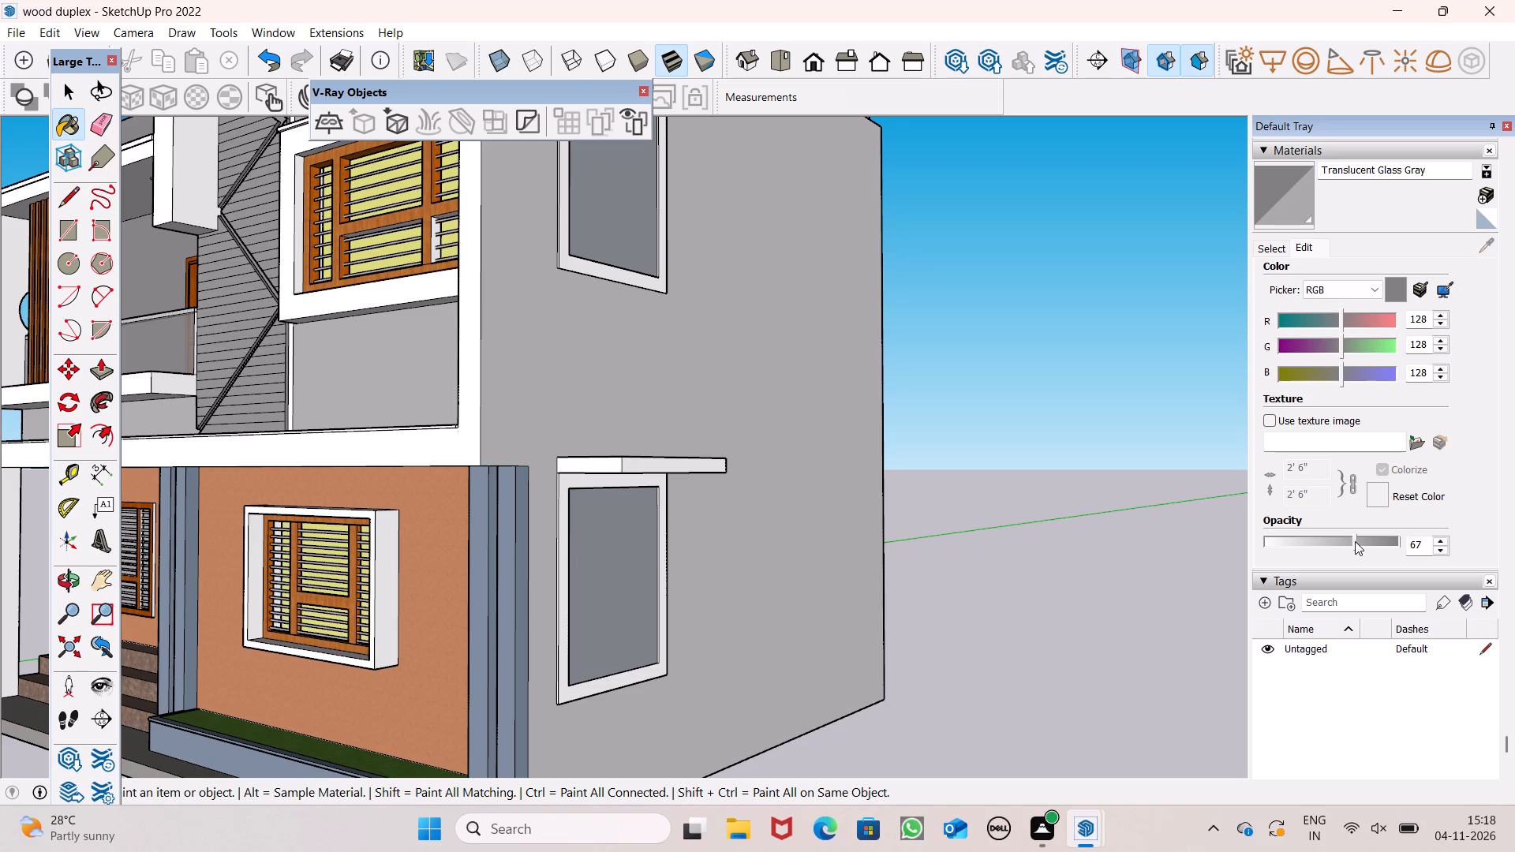
left_click(1355, 541)
Examine the glazed side windows, the front facade and the whole building from several angles.
left_click(73, 581)
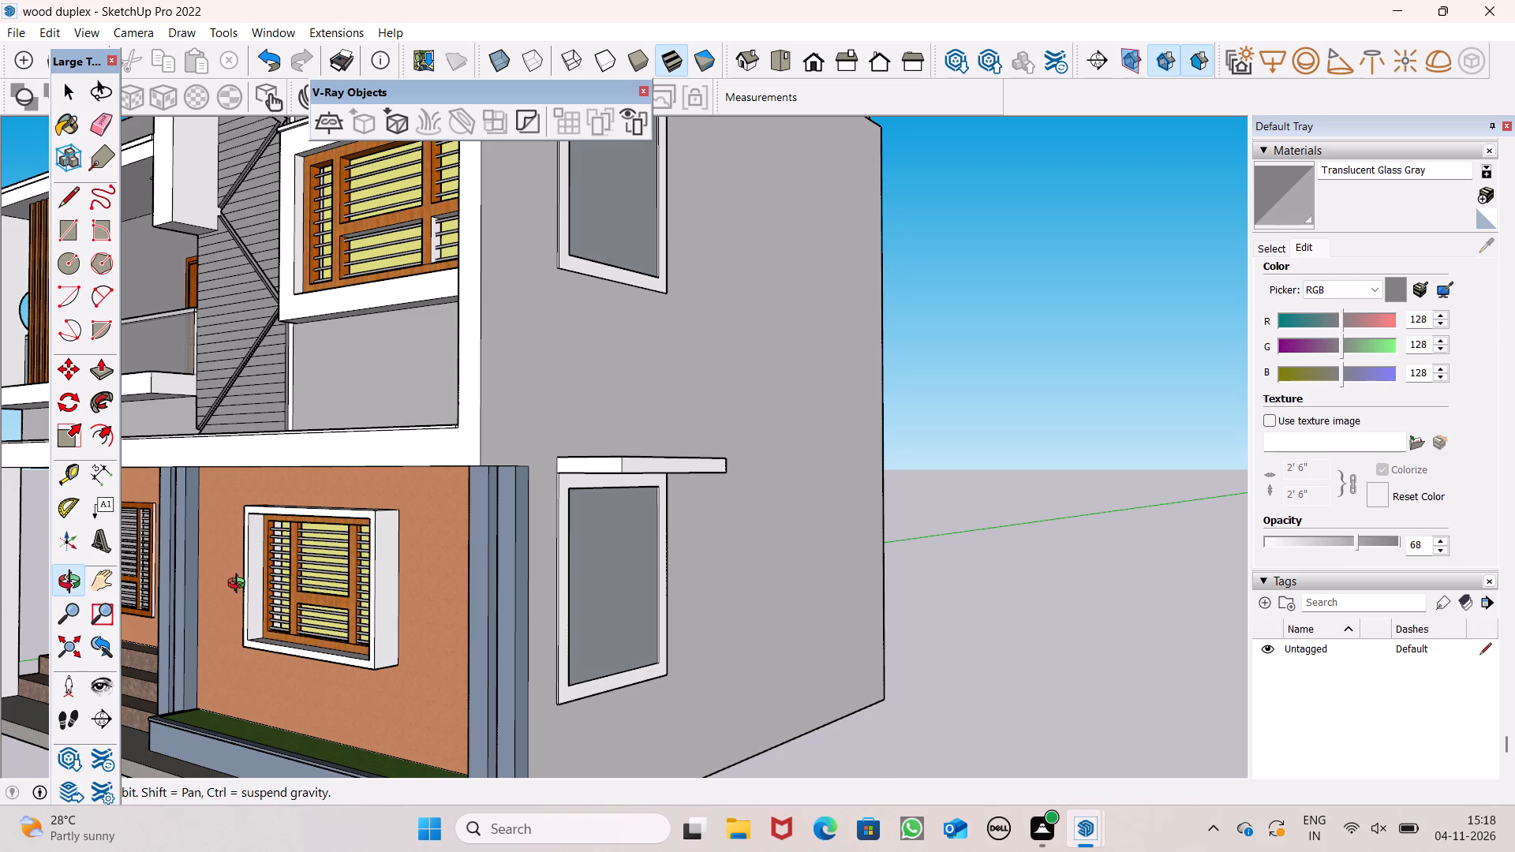
left_click_drag(770, 568, 824, 682)
scroll(609, 629, "down", 6)
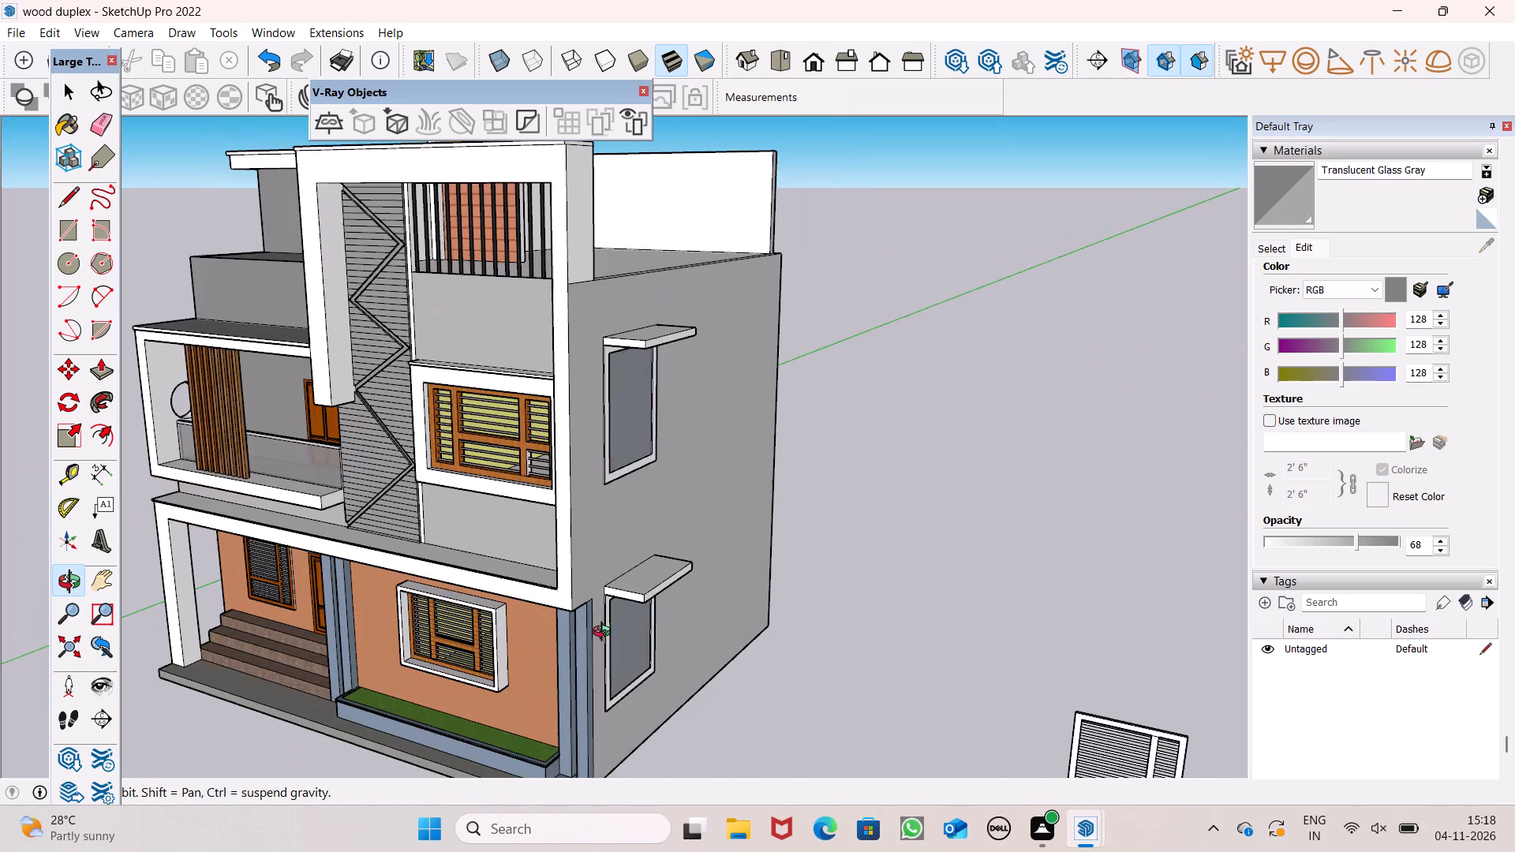
left_click_drag(561, 610, 623, 516)
scroll(624, 514, "up", 3)
left_click_drag(542, 544, 638, 546)
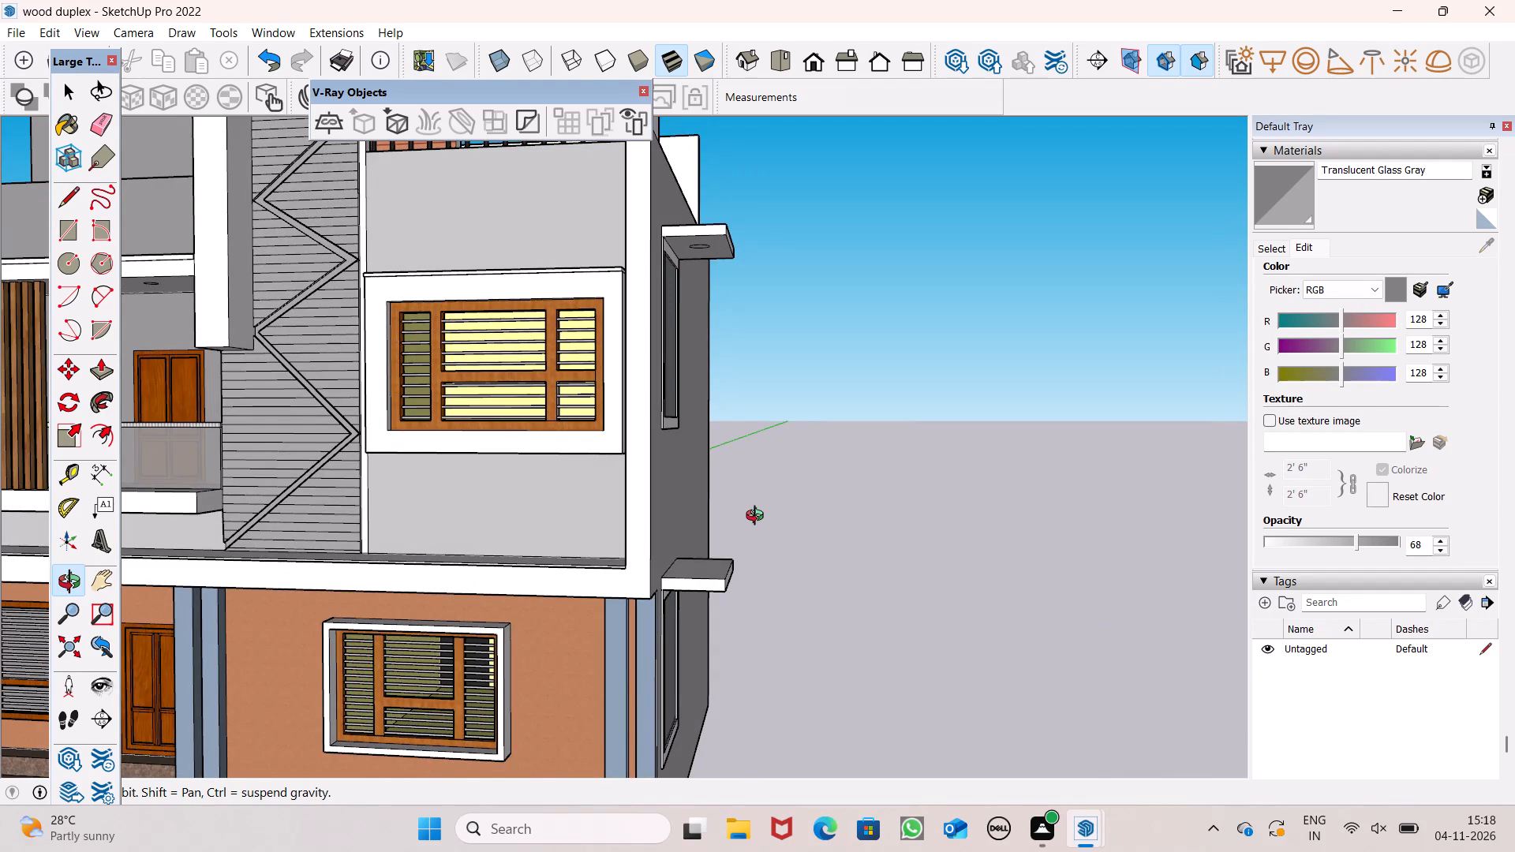
scroll(758, 518, "down", 7)
left_click_drag(547, 390, 533, 551)
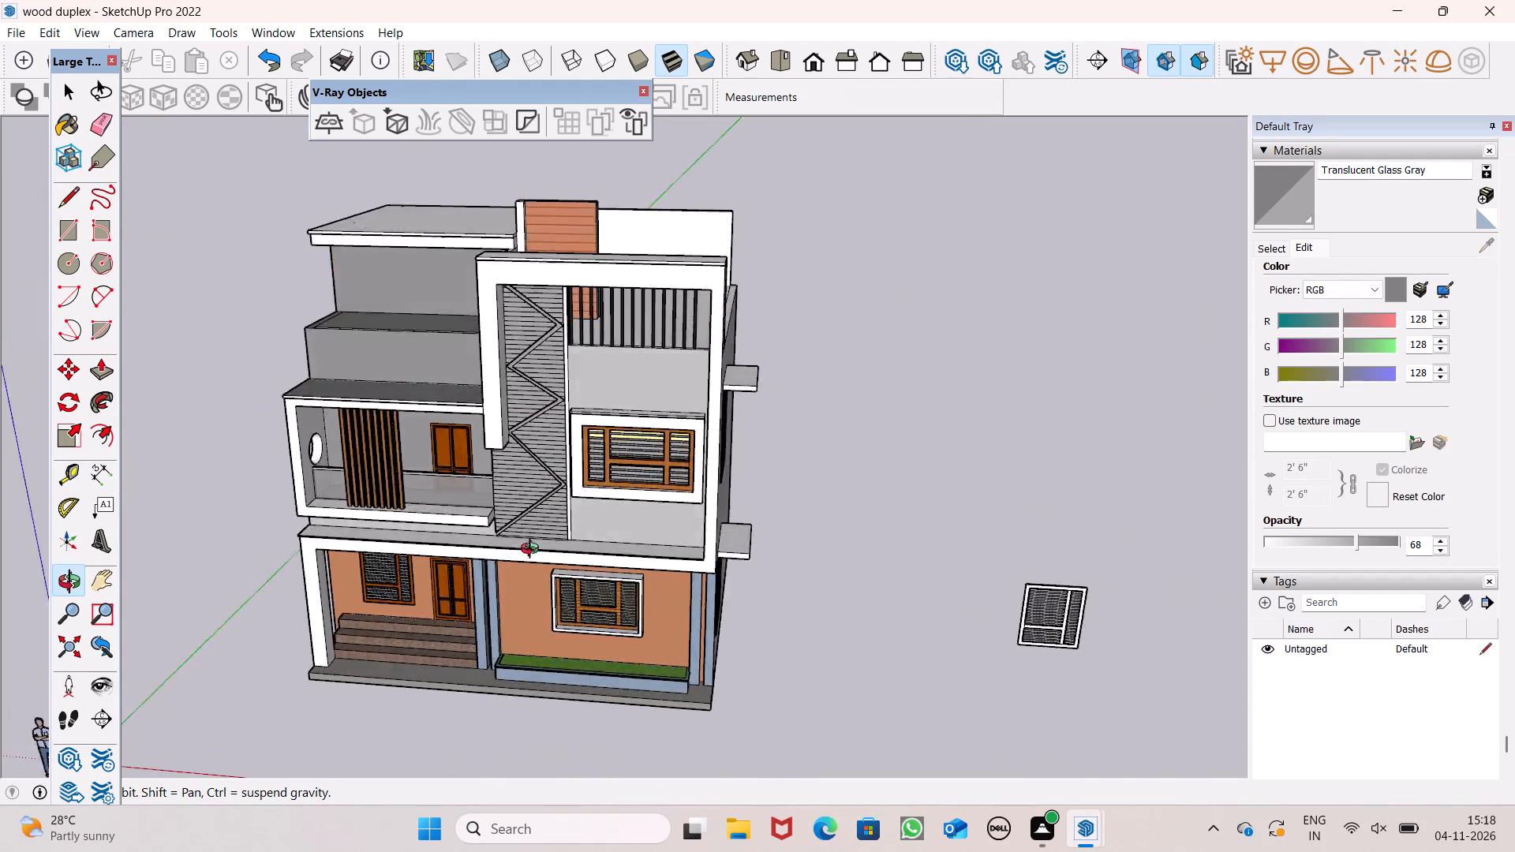
left_click_drag(533, 551, 286, 647)
scroll(407, 524, "down", 5)
left_click_drag(390, 586, 393, 447)
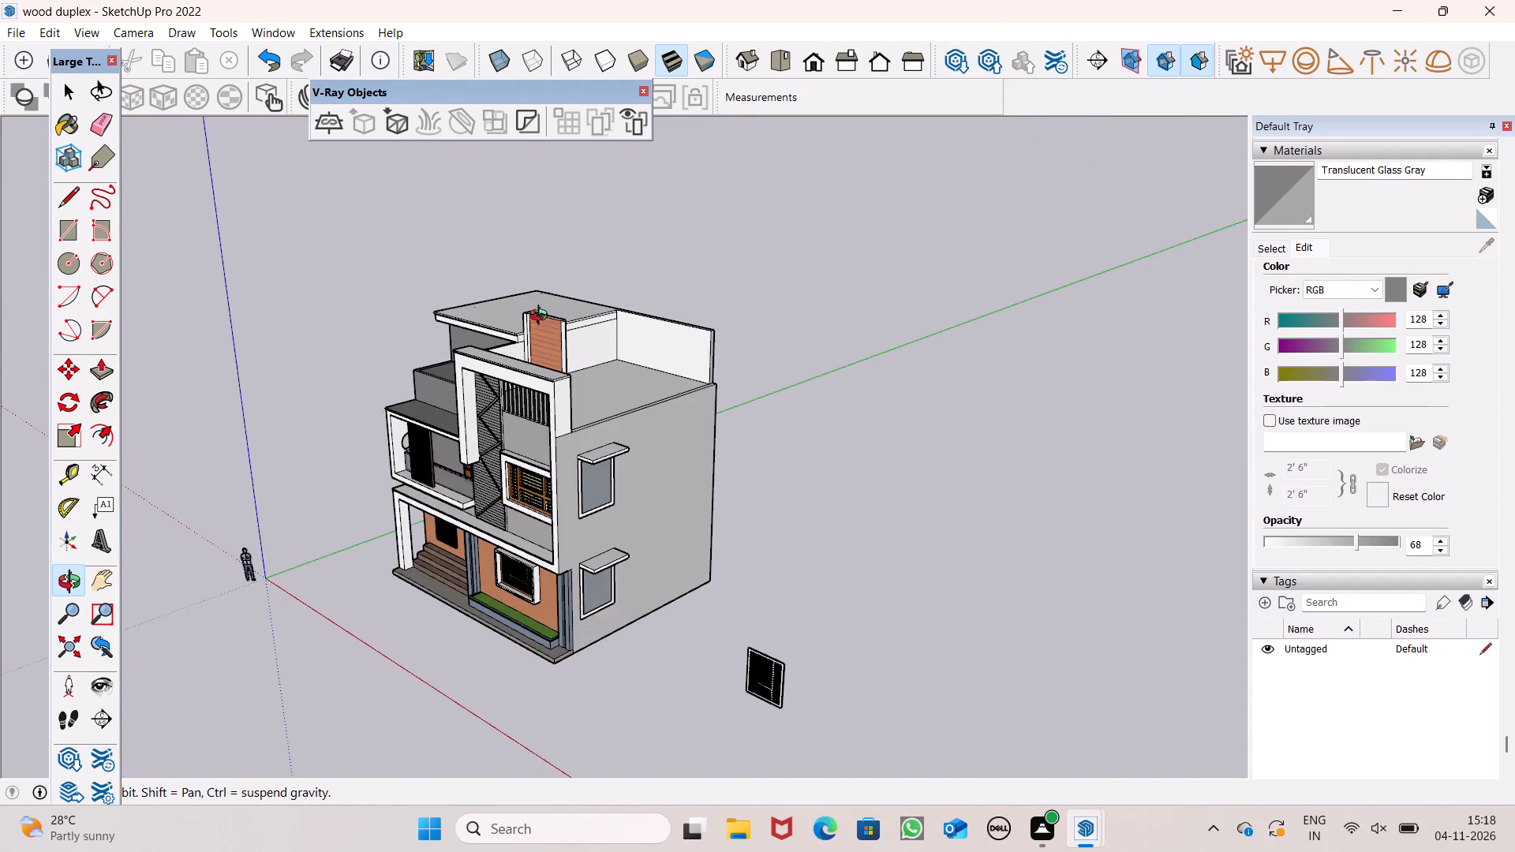
Erase the horizontal stray edges on the white rooftop wall just below the roof slab.
scroll(553, 308, "up", 15)
left_click_drag(739, 405, 494, 415)
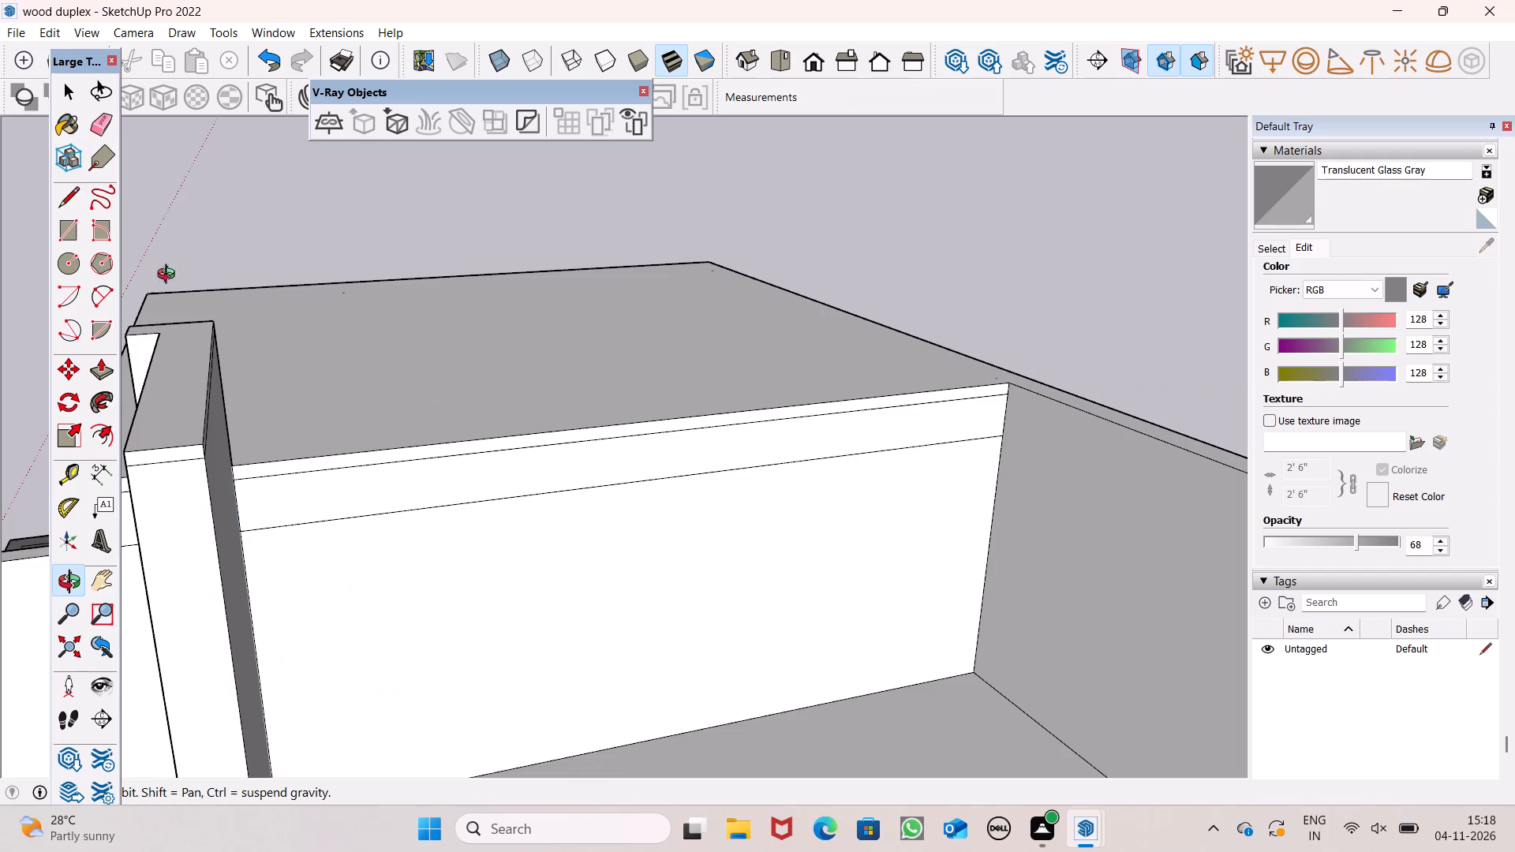
left_click(96, 129)
scroll(941, 449, "down", 4)
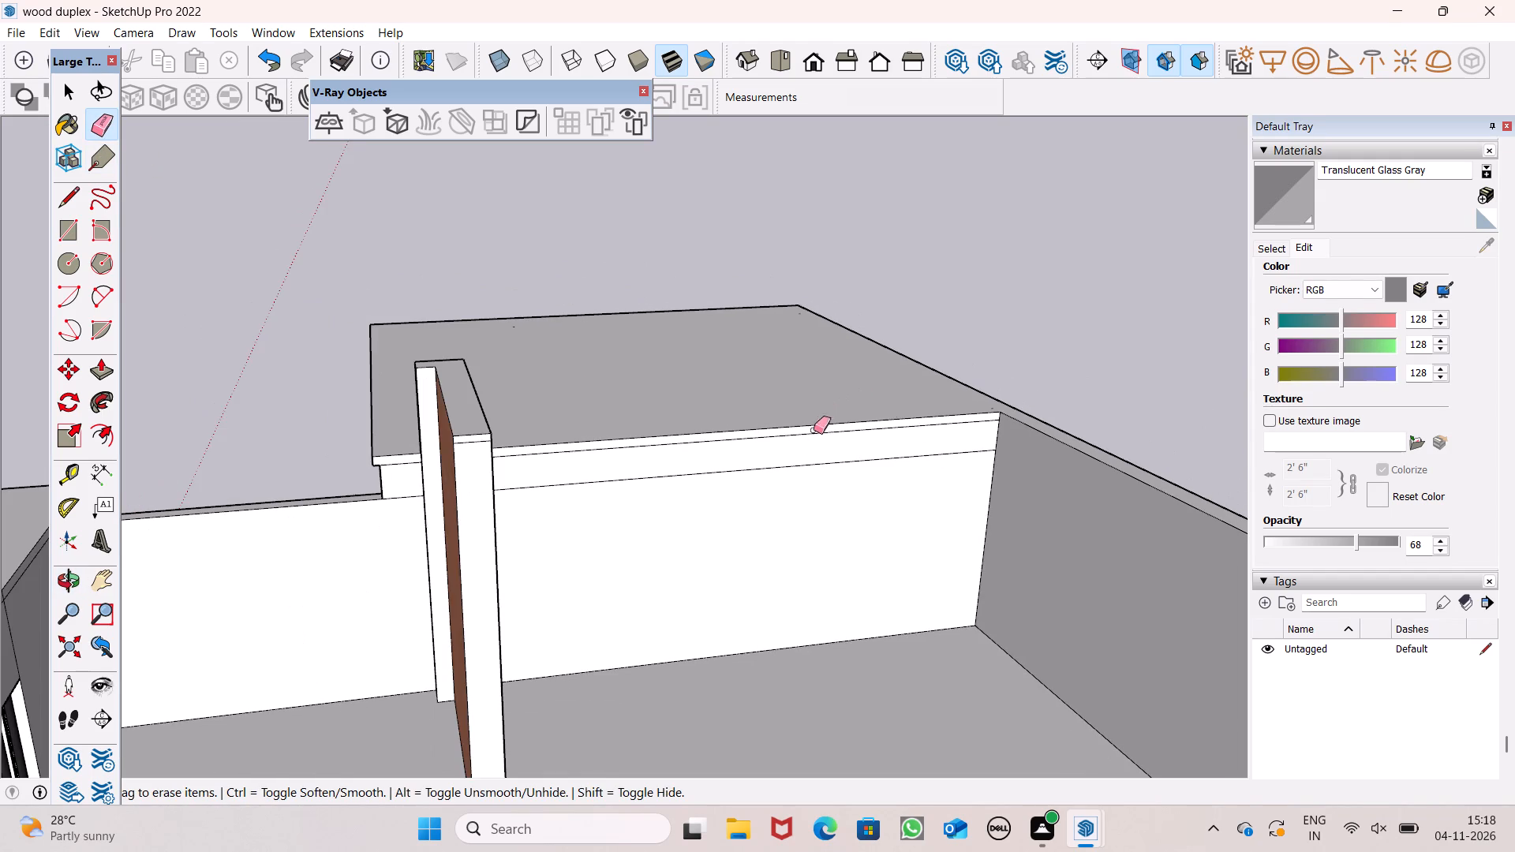
scroll(811, 439, "up", 3)
left_click_drag(808, 430, 827, 482)
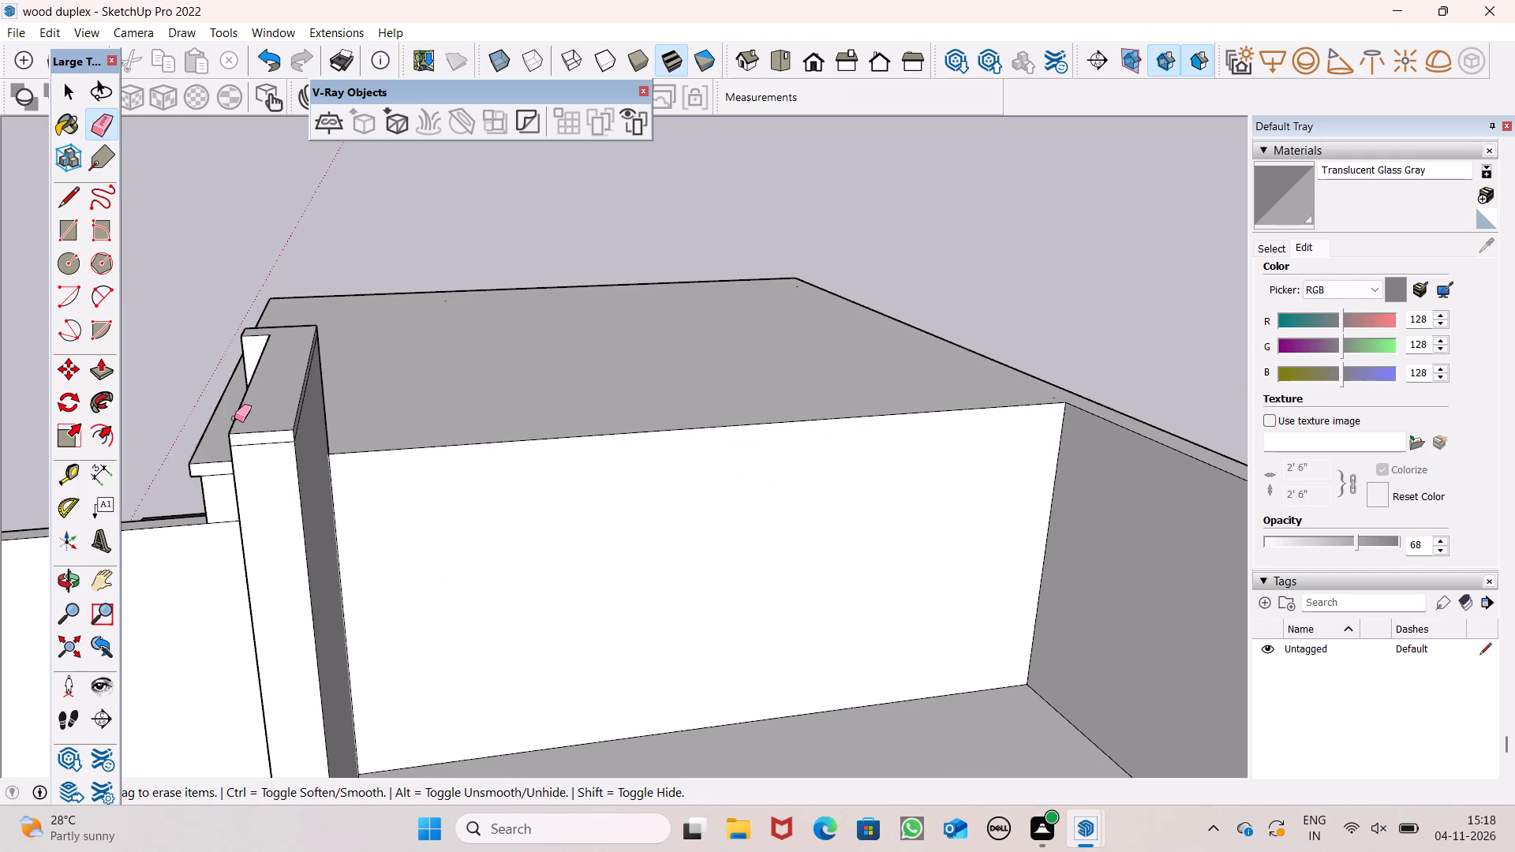
Erase the stray edges around the top of the wood-clad rooftop pillar's end and side faces.
left_click(67, 578)
left_click_drag(239, 504, 409, 483)
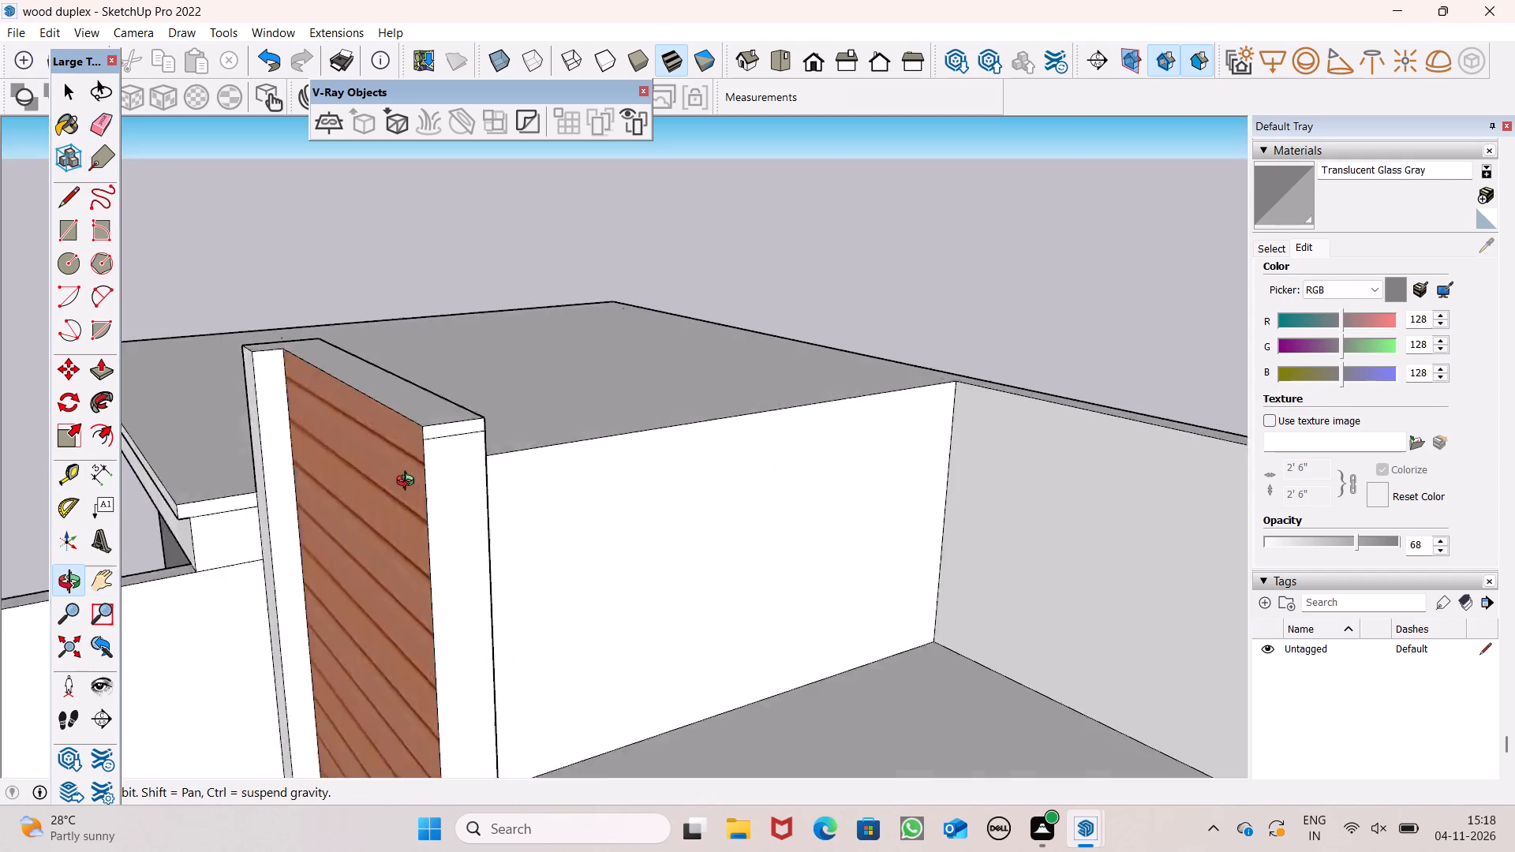
left_click_drag(409, 483, 566, 480)
scroll(786, 431, "up", 5)
left_click_drag(837, 456, 746, 464)
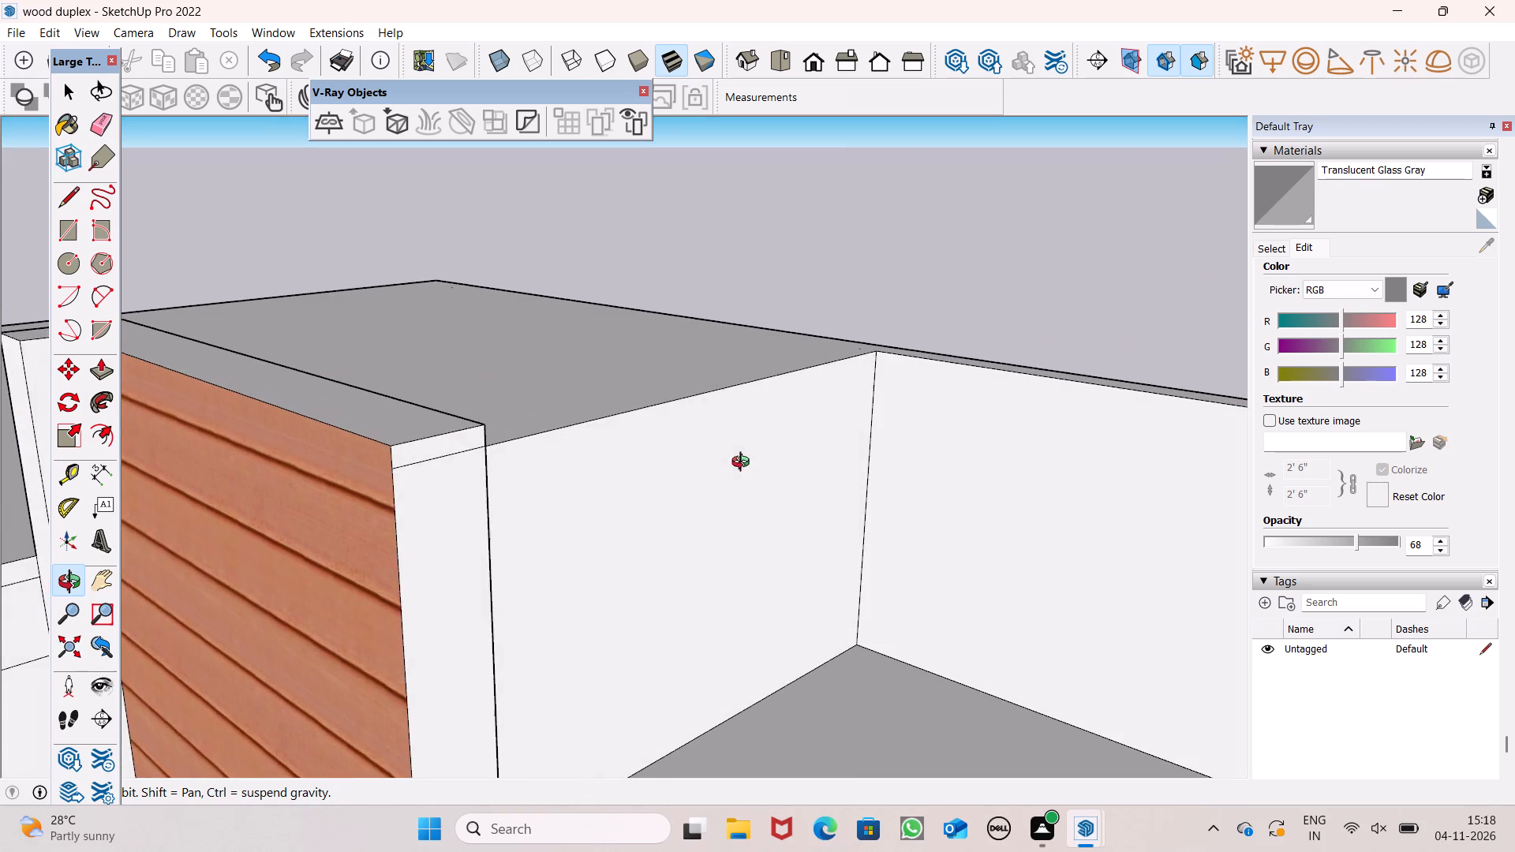
scroll(841, 413, "down", 8)
left_click_drag(920, 395, 450, 474)
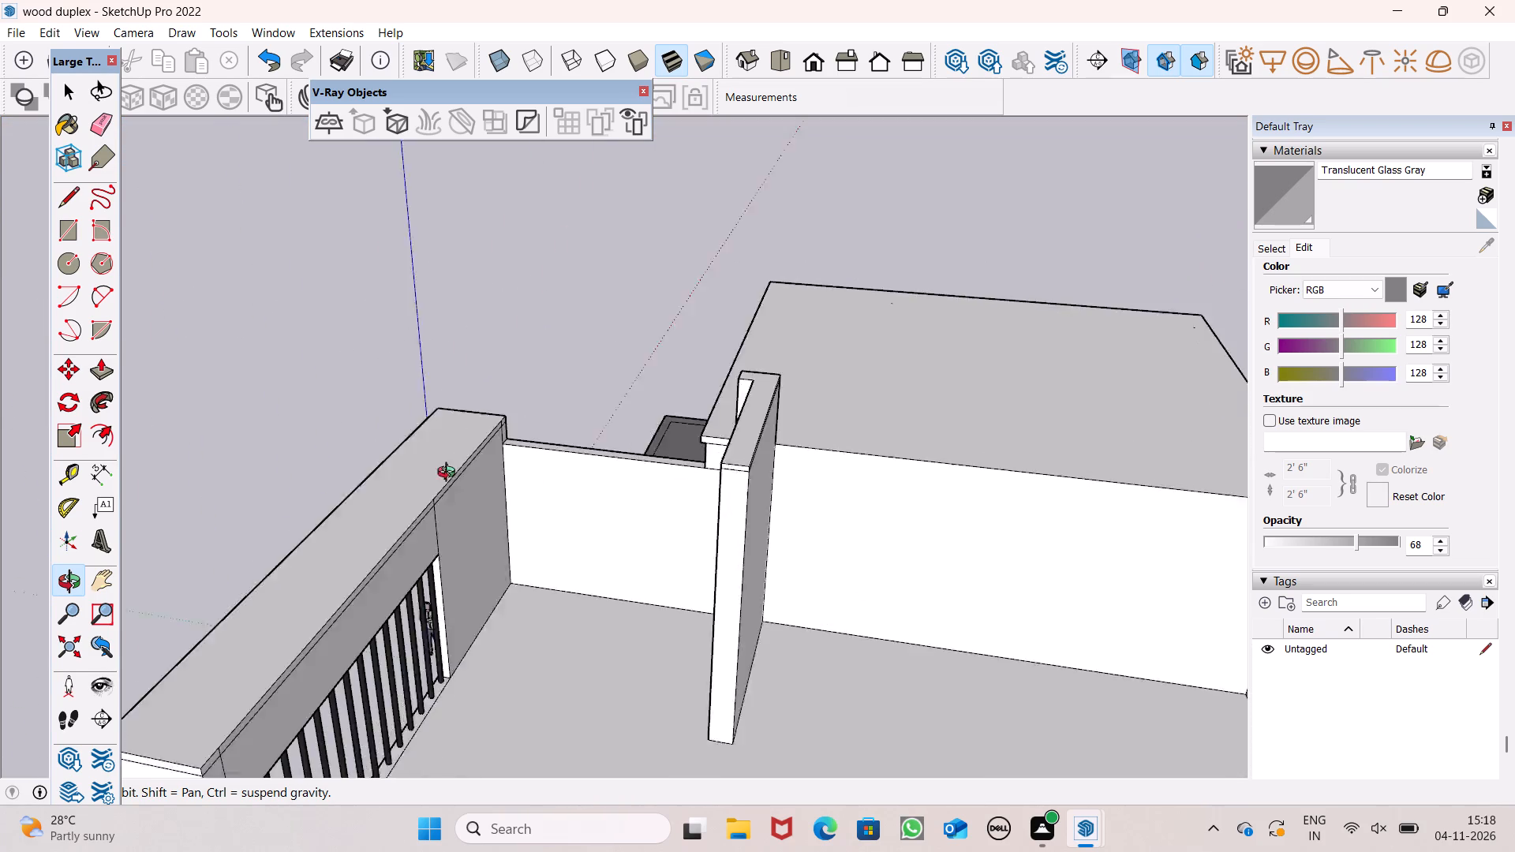
left_click_drag(450, 474, 271, 474)
scroll(690, 482, "up", 5)
scroll(582, 495, "up", 5)
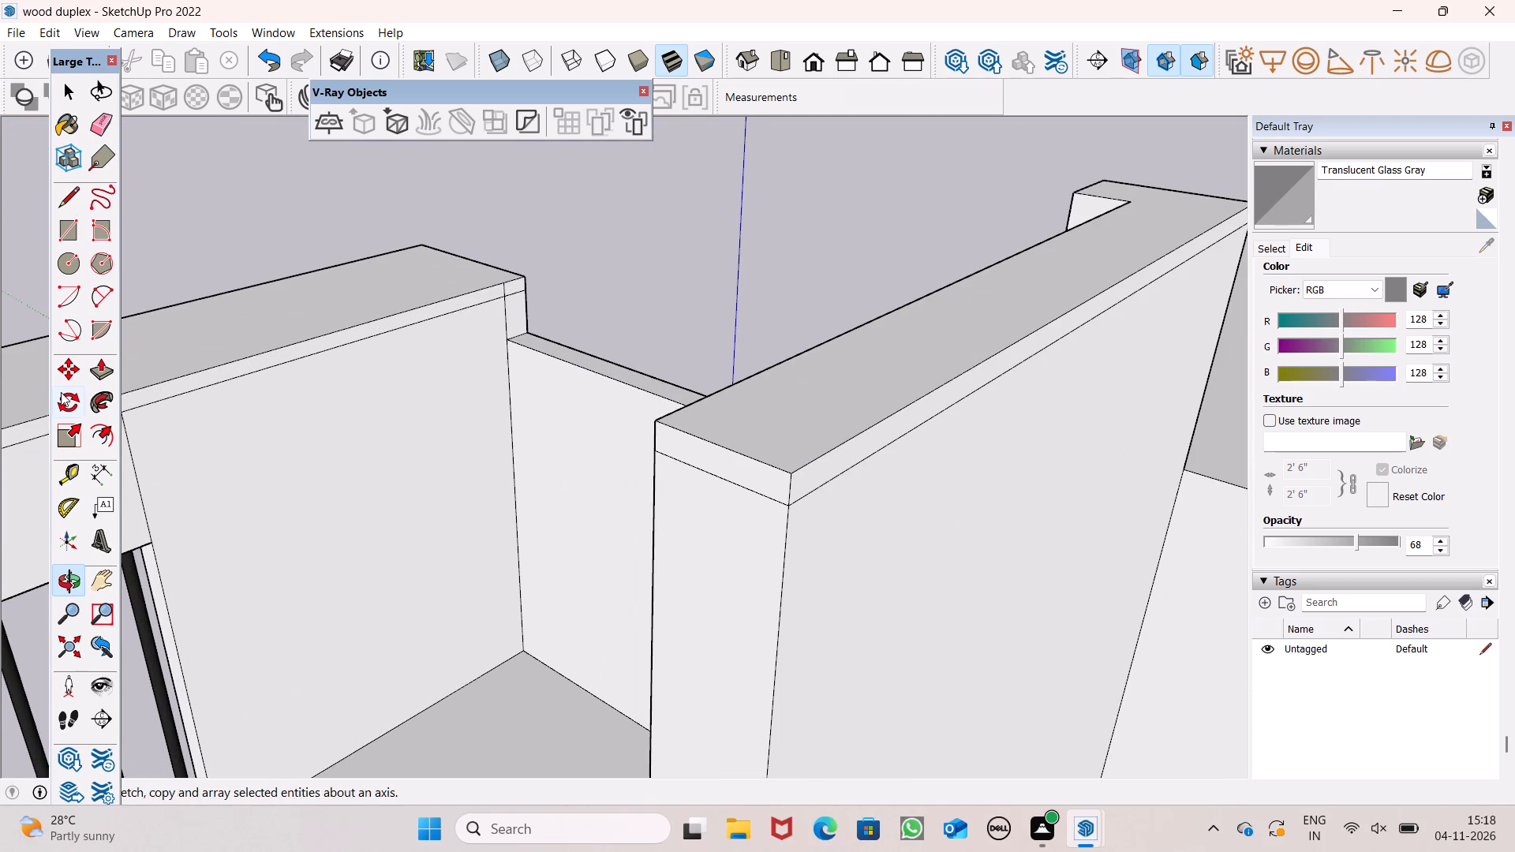
left_click(89, 129)
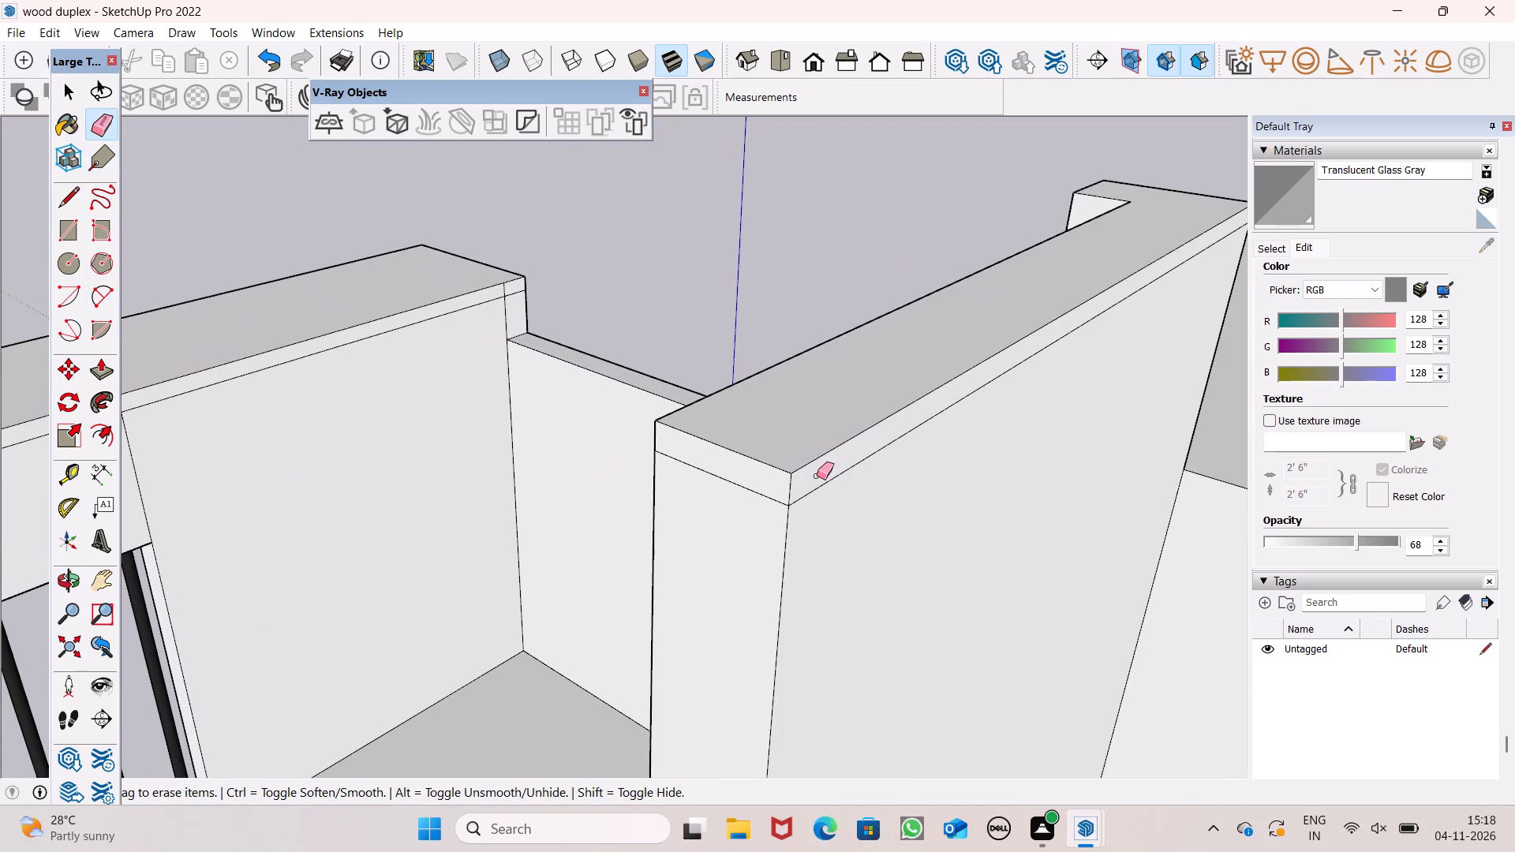
left_click_drag(817, 476, 817, 486)
left_click_drag(767, 491, 767, 499)
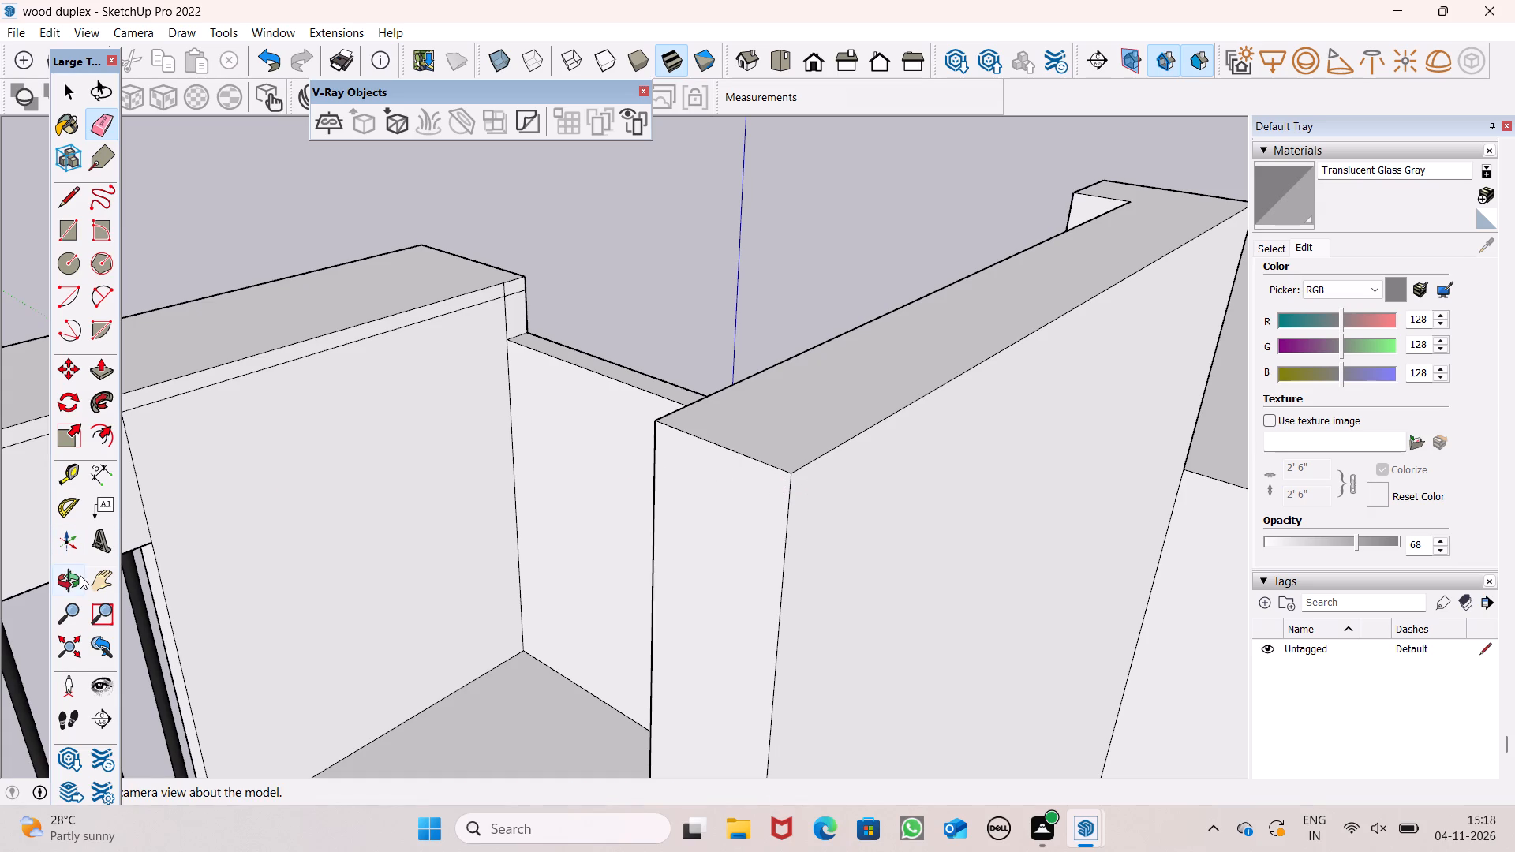
Erase the stray vertical and horizontal edges above the black grille on the terrace side of the front frame.
left_click(75, 577)
scroll(789, 411, "down", 9)
left_click_drag(585, 512, 785, 505)
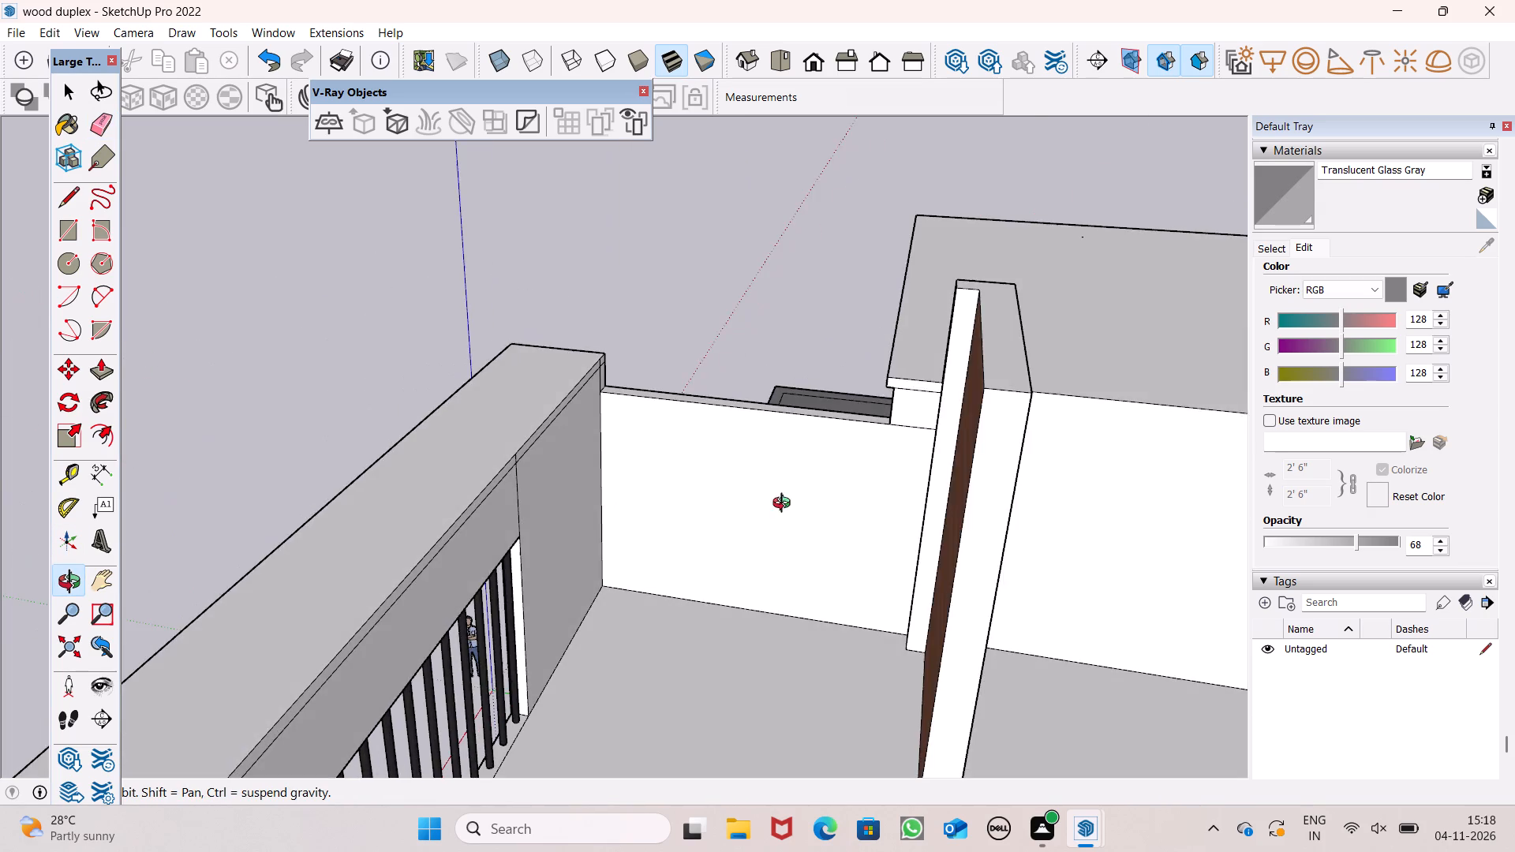
scroll(629, 491, "down", 5)
scroll(625, 495, "up", 1)
scroll(625, 495, "down", 1)
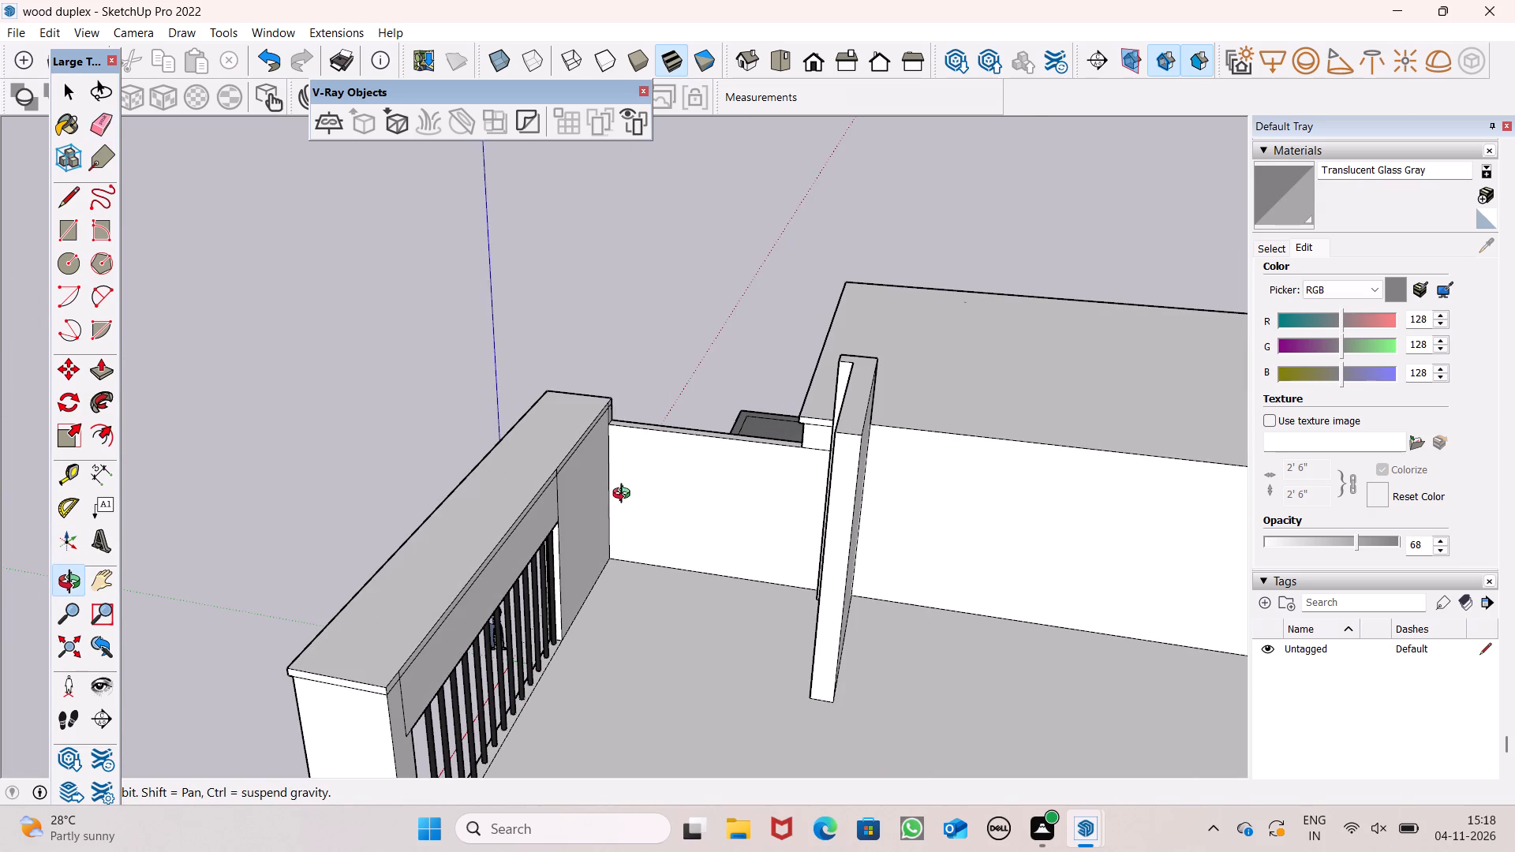
left_click_drag(650, 562, 605, 555)
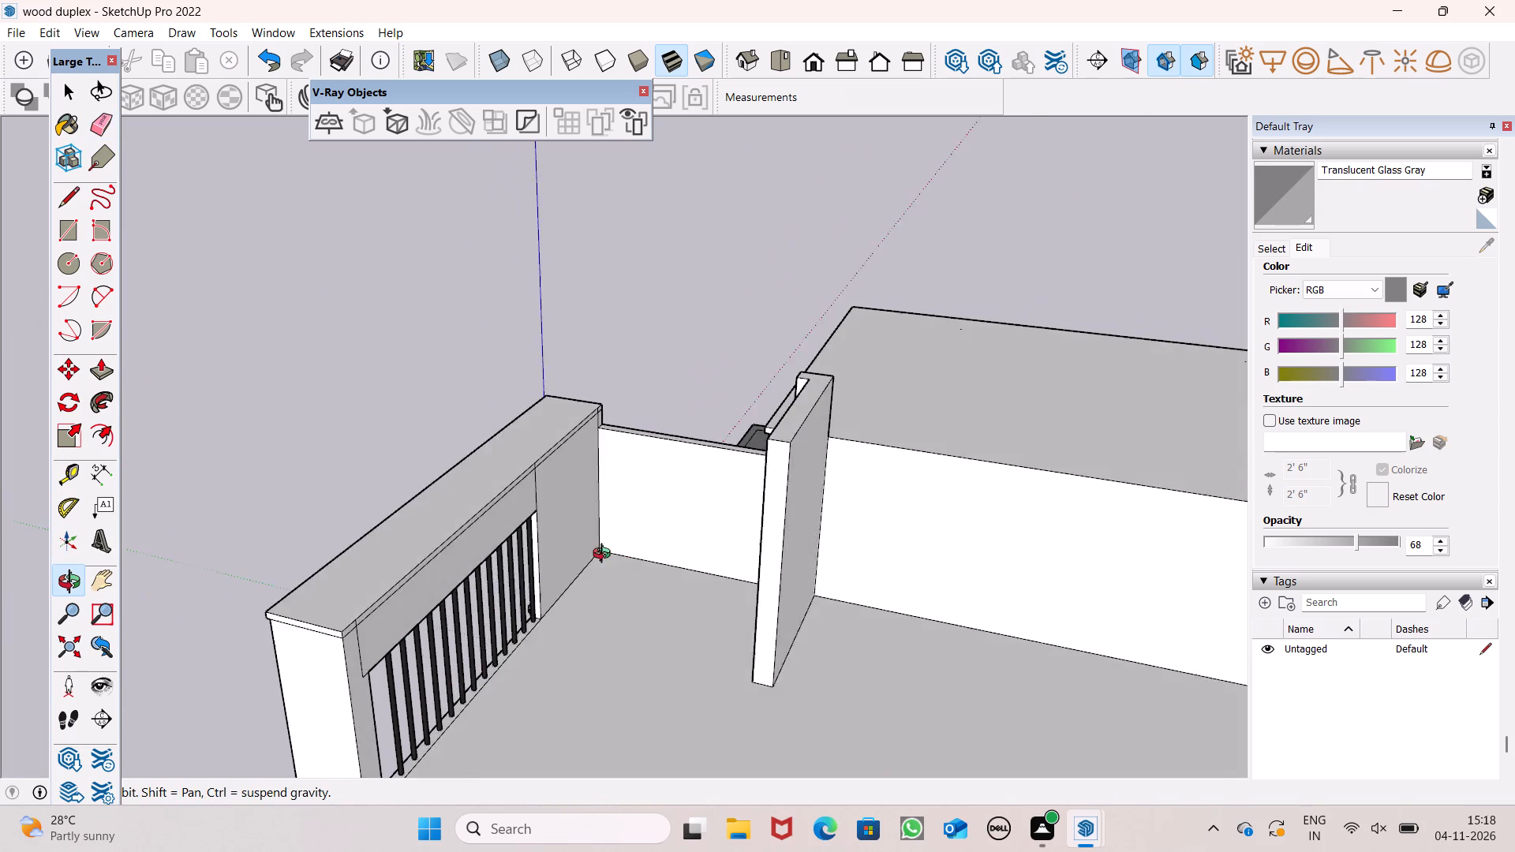
left_click_drag(605, 555, 490, 485)
scroll(763, 604, "down", 4)
left_click_drag(569, 584, 376, 574)
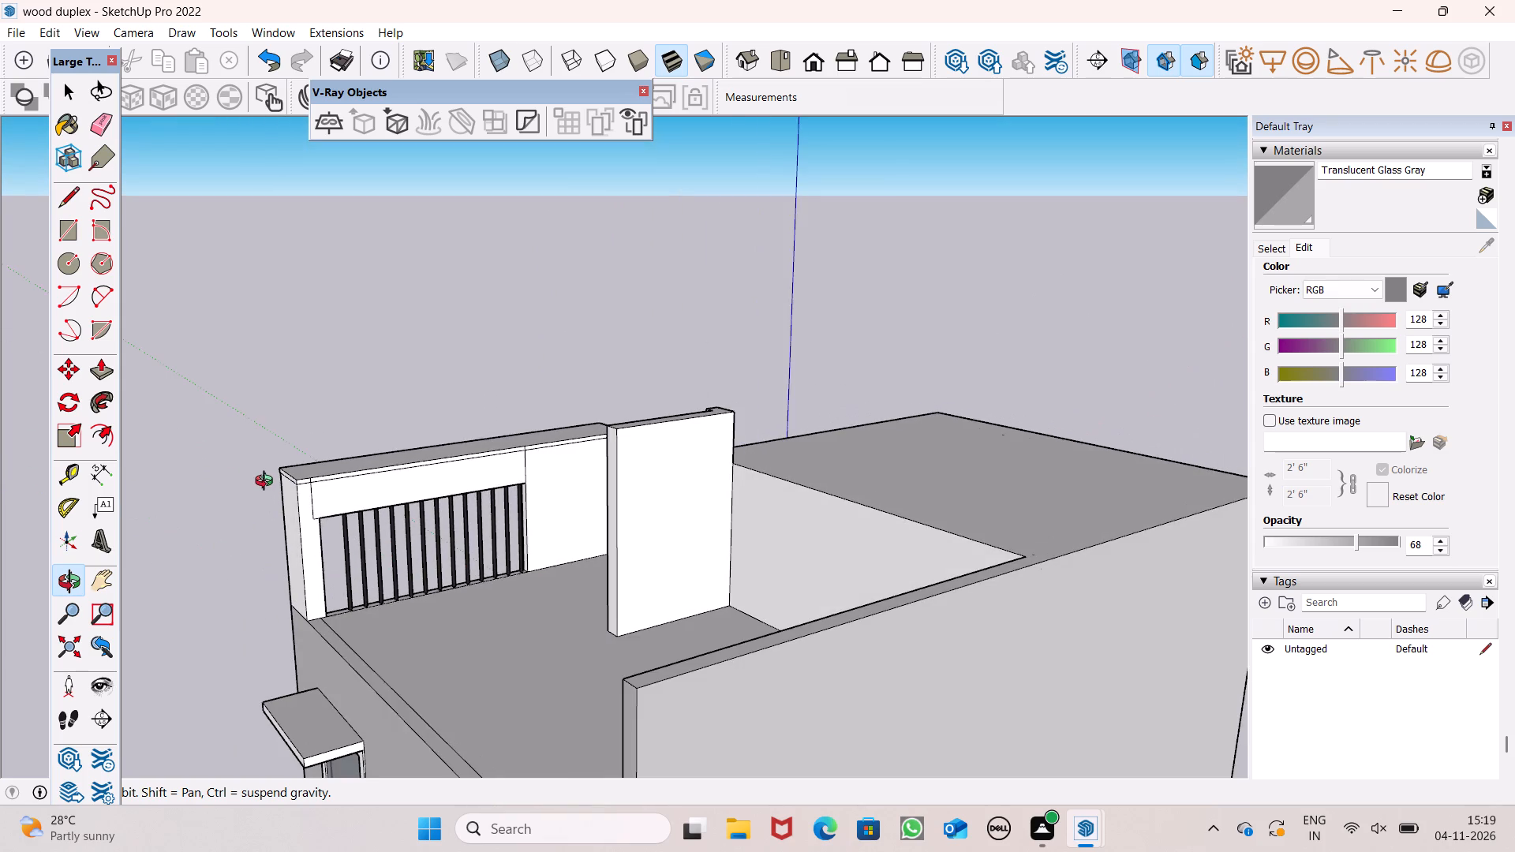
scroll(267, 481, "up", 8)
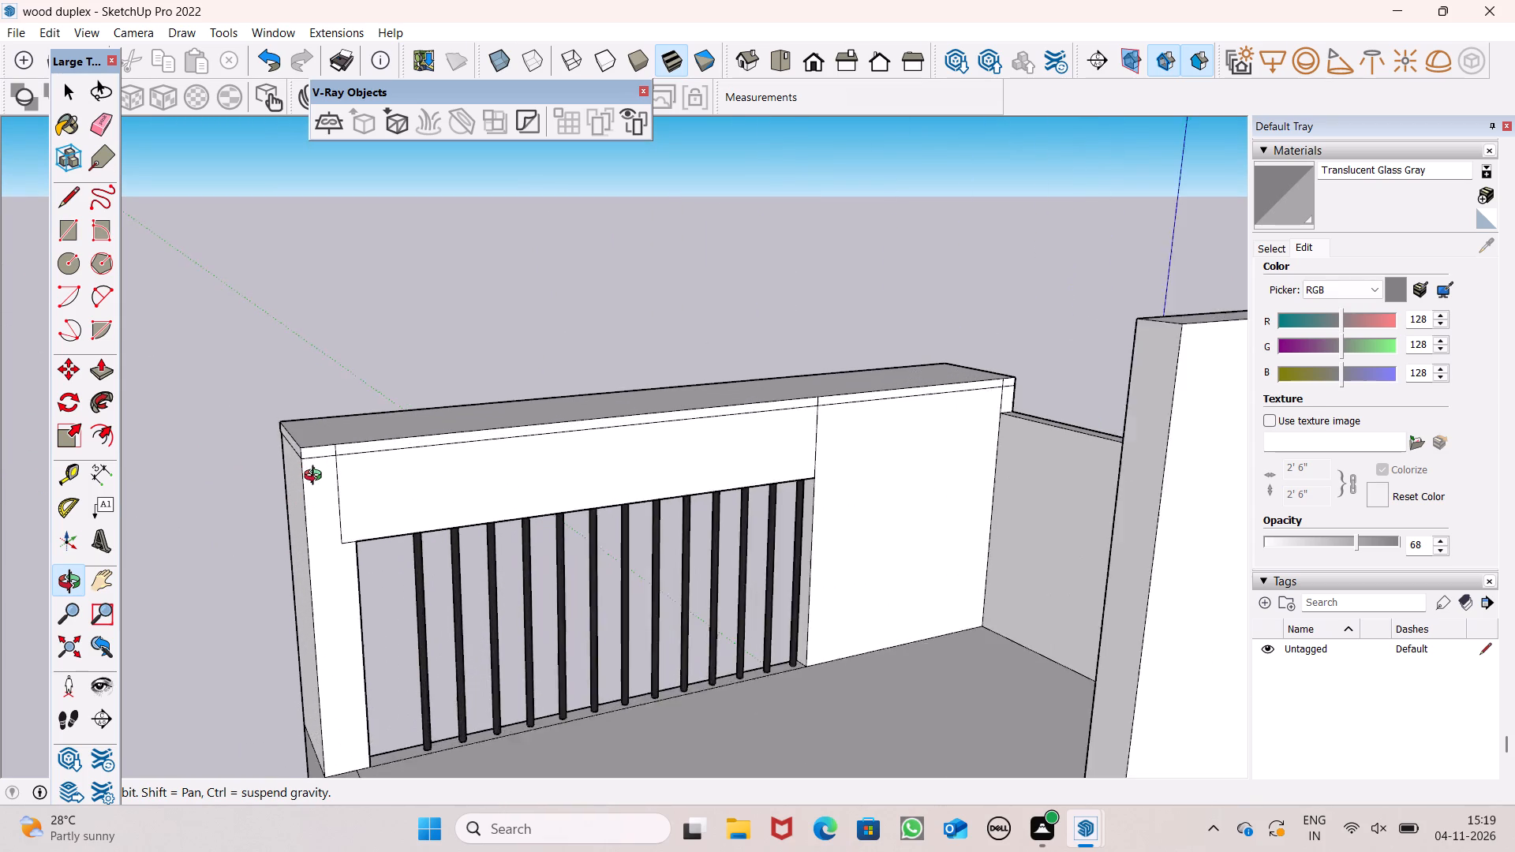
scroll(316, 477, "up", 4)
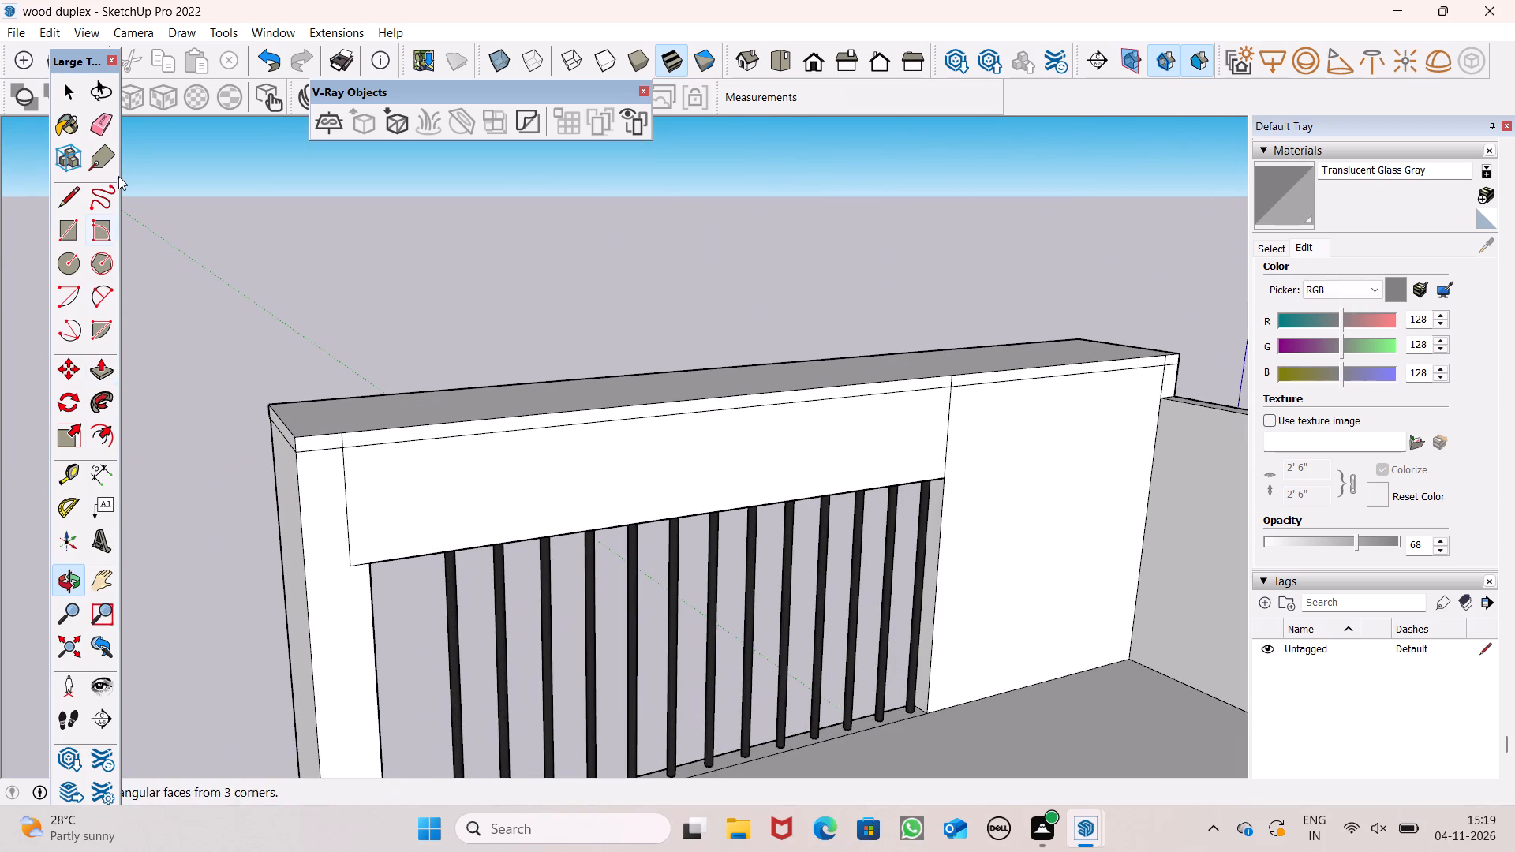
left_click(92, 126)
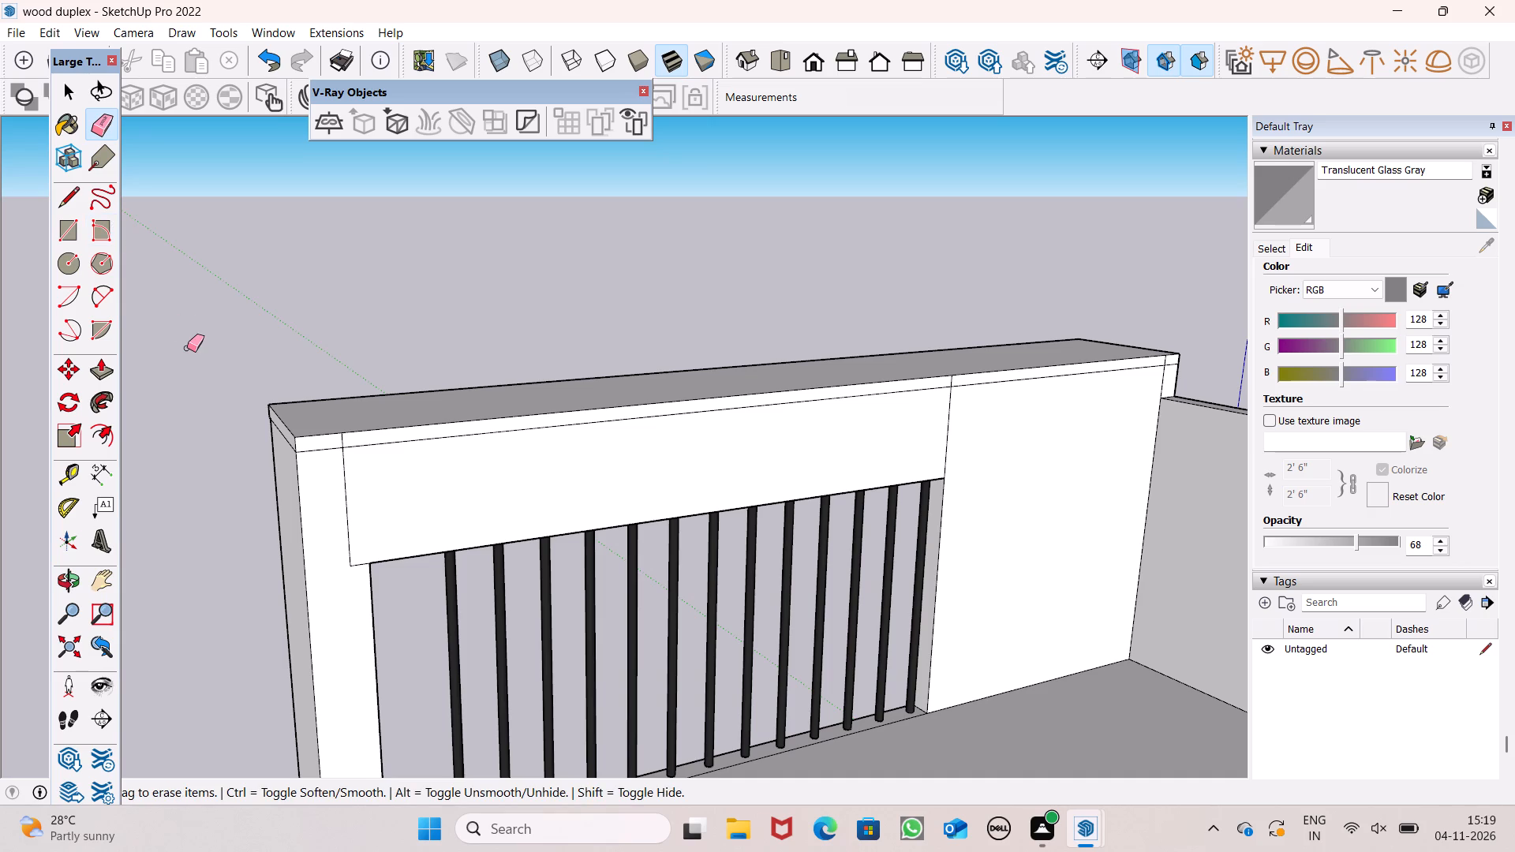
scroll(373, 456, "up", 4)
left_click_drag(372, 462, 340, 493)
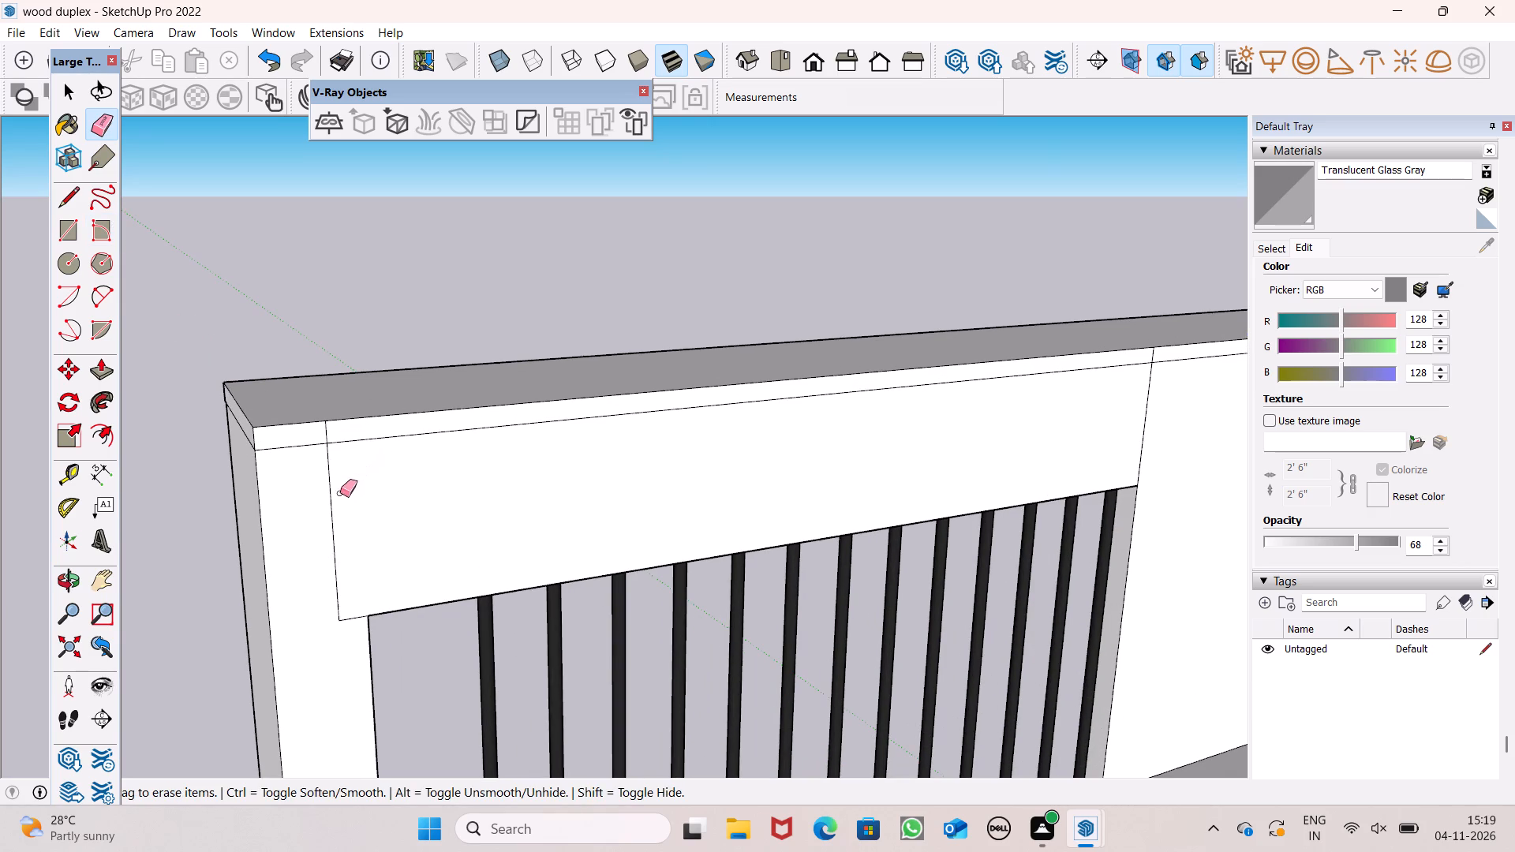
left_click_drag(340, 493, 351, 633)
scroll(290, 550, "down", 6)
scroll(310, 479, "up", 5)
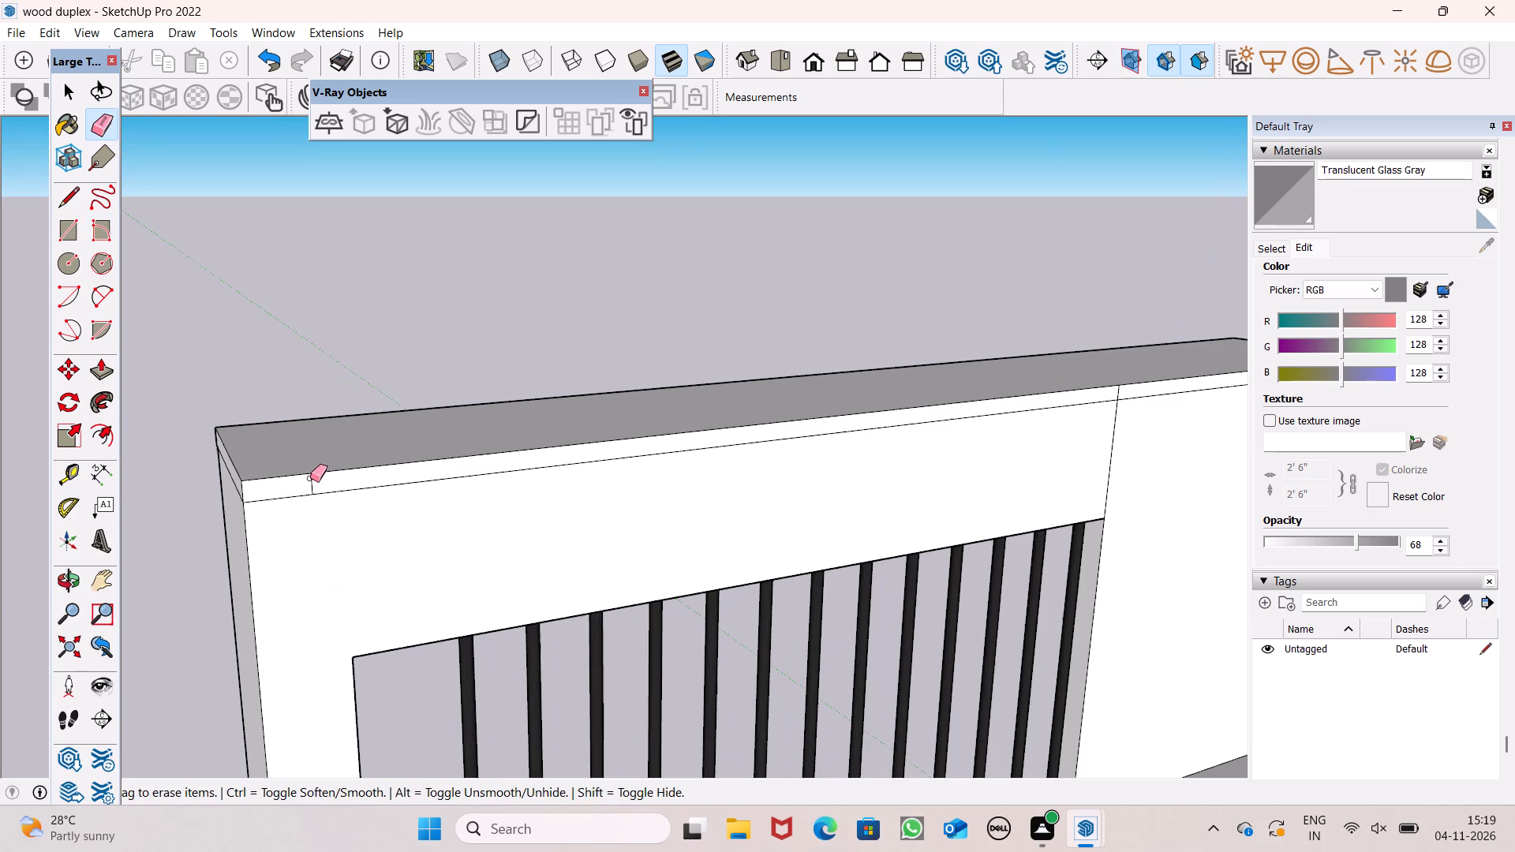
left_click_drag(310, 478, 316, 500)
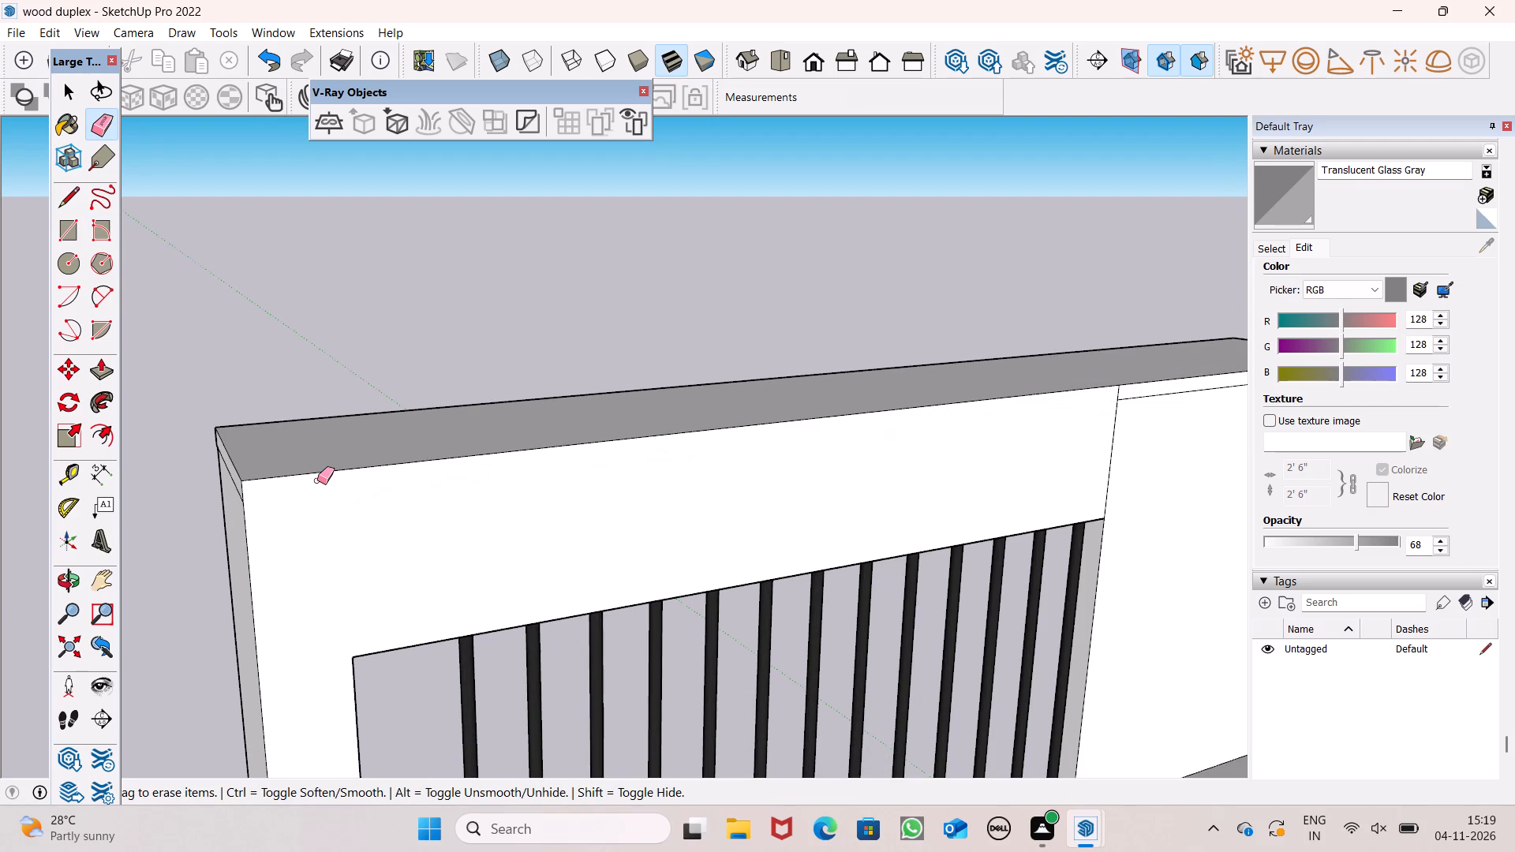
Erase the remaining stray edges on the frame's terrace side, at its far upper corner and beside the grille's end.
scroll(305, 452, "down", 6)
scroll(915, 436, "up", 5)
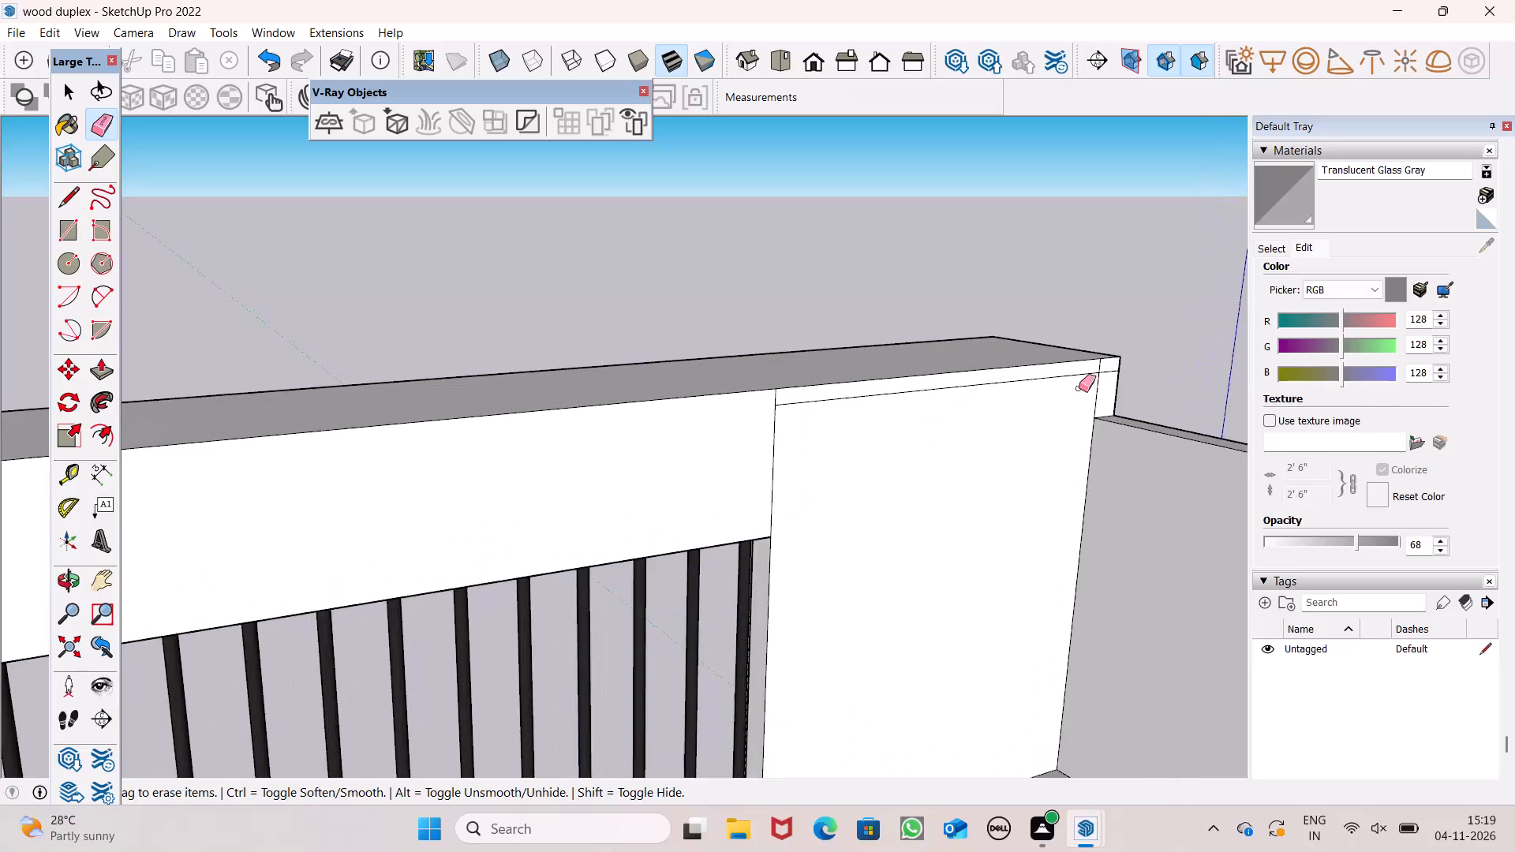
scroll(1079, 388, "up", 5)
left_click_drag(1117, 360, 1113, 365)
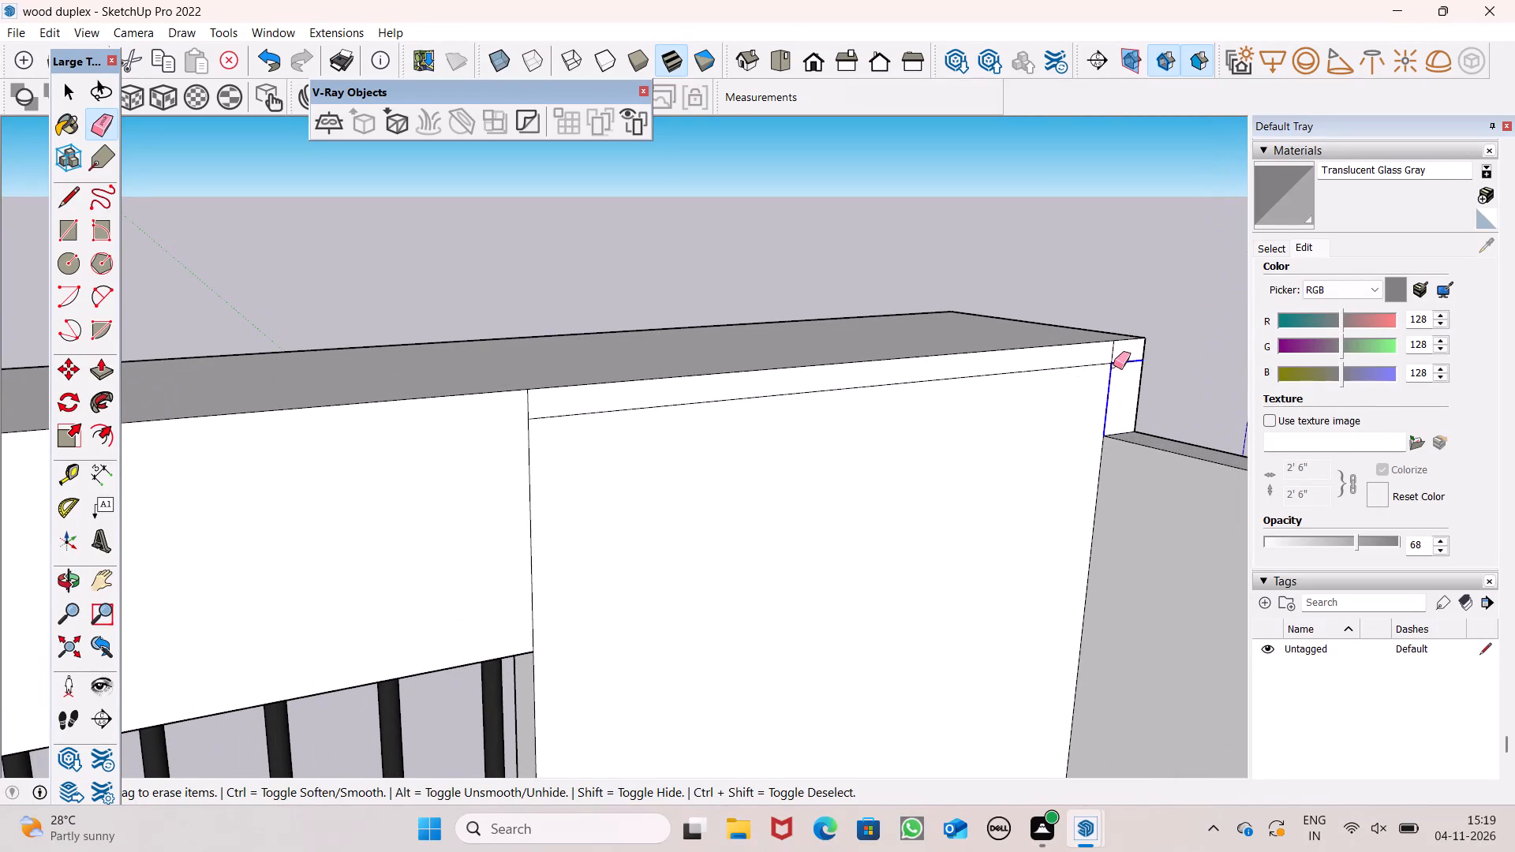
left_click_drag(1113, 365, 1117, 349)
left_click_drag(570, 460, 505, 552)
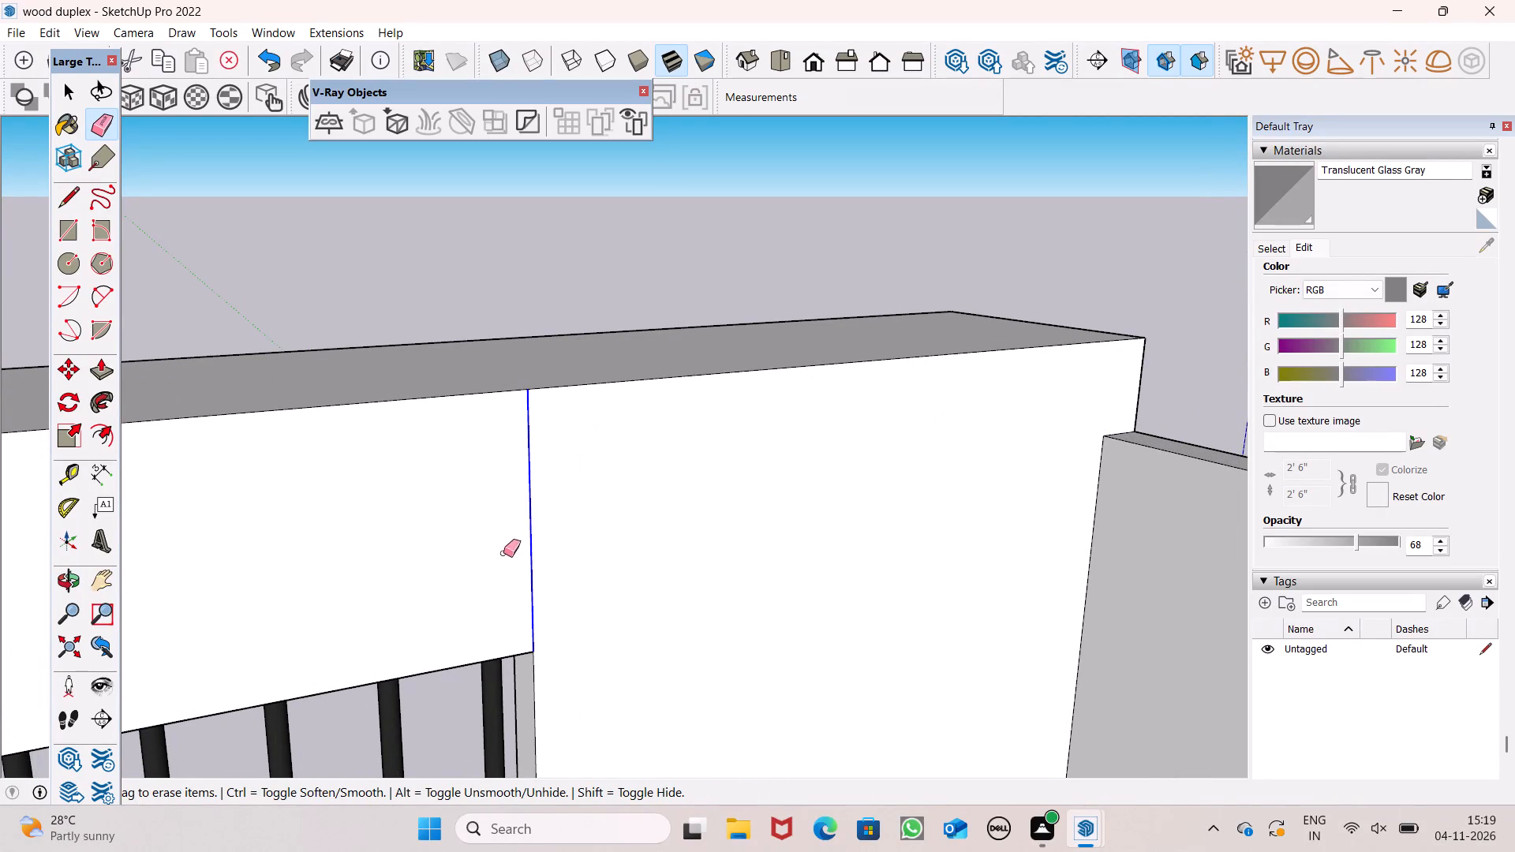
Push/Pull the end face of the front frame's top band outward by 0.5".
left_click(70, 579)
scroll(867, 261, "down", 4)
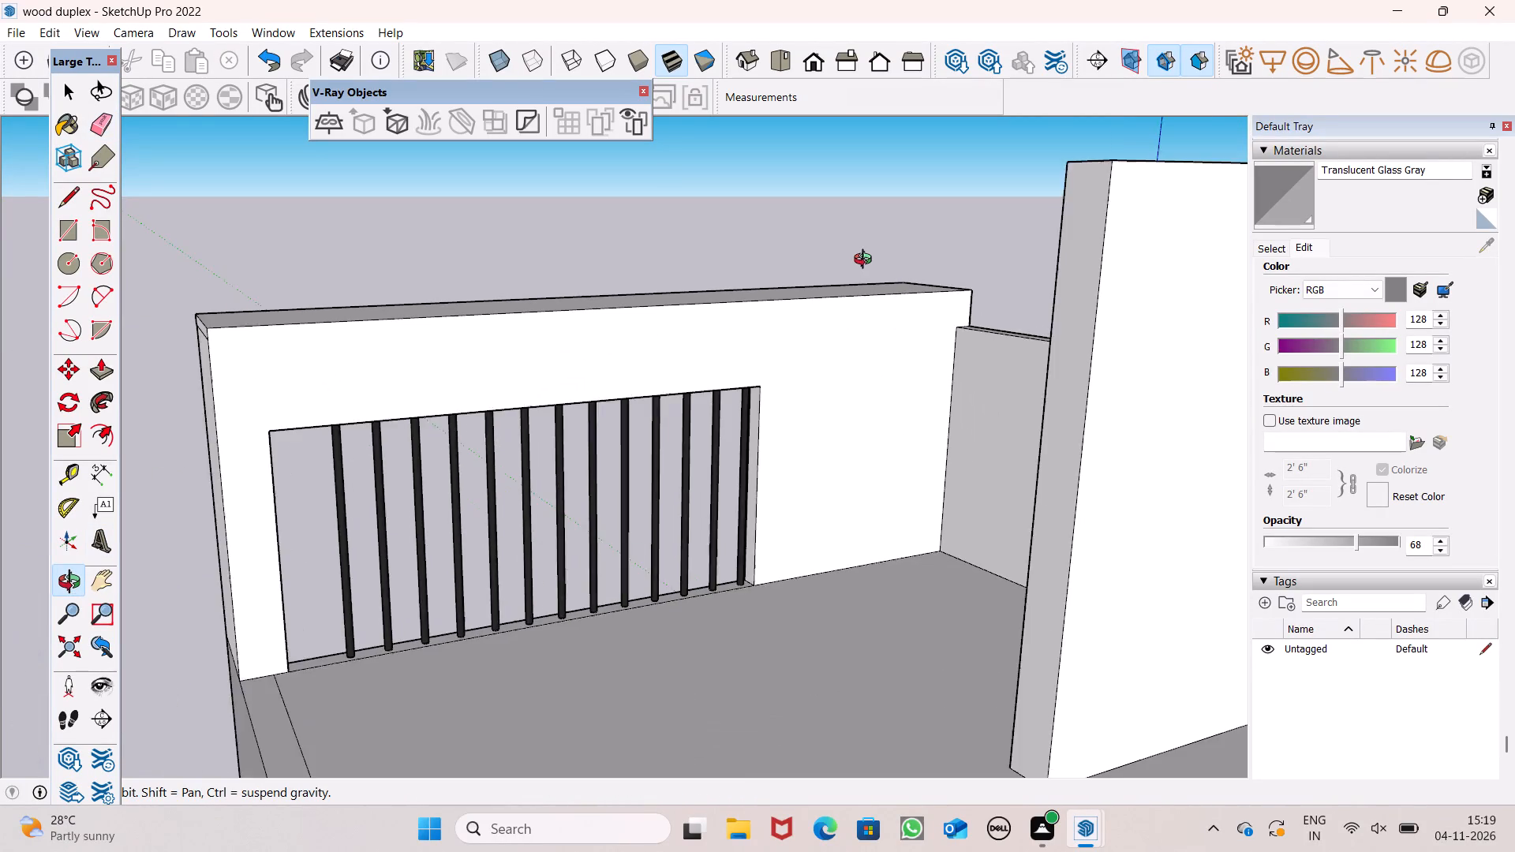
scroll(866, 261, "down", 4)
left_click_drag(524, 452, 535, 469)
scroll(655, 373, "down", 4)
left_click_drag(537, 469, 986, 501)
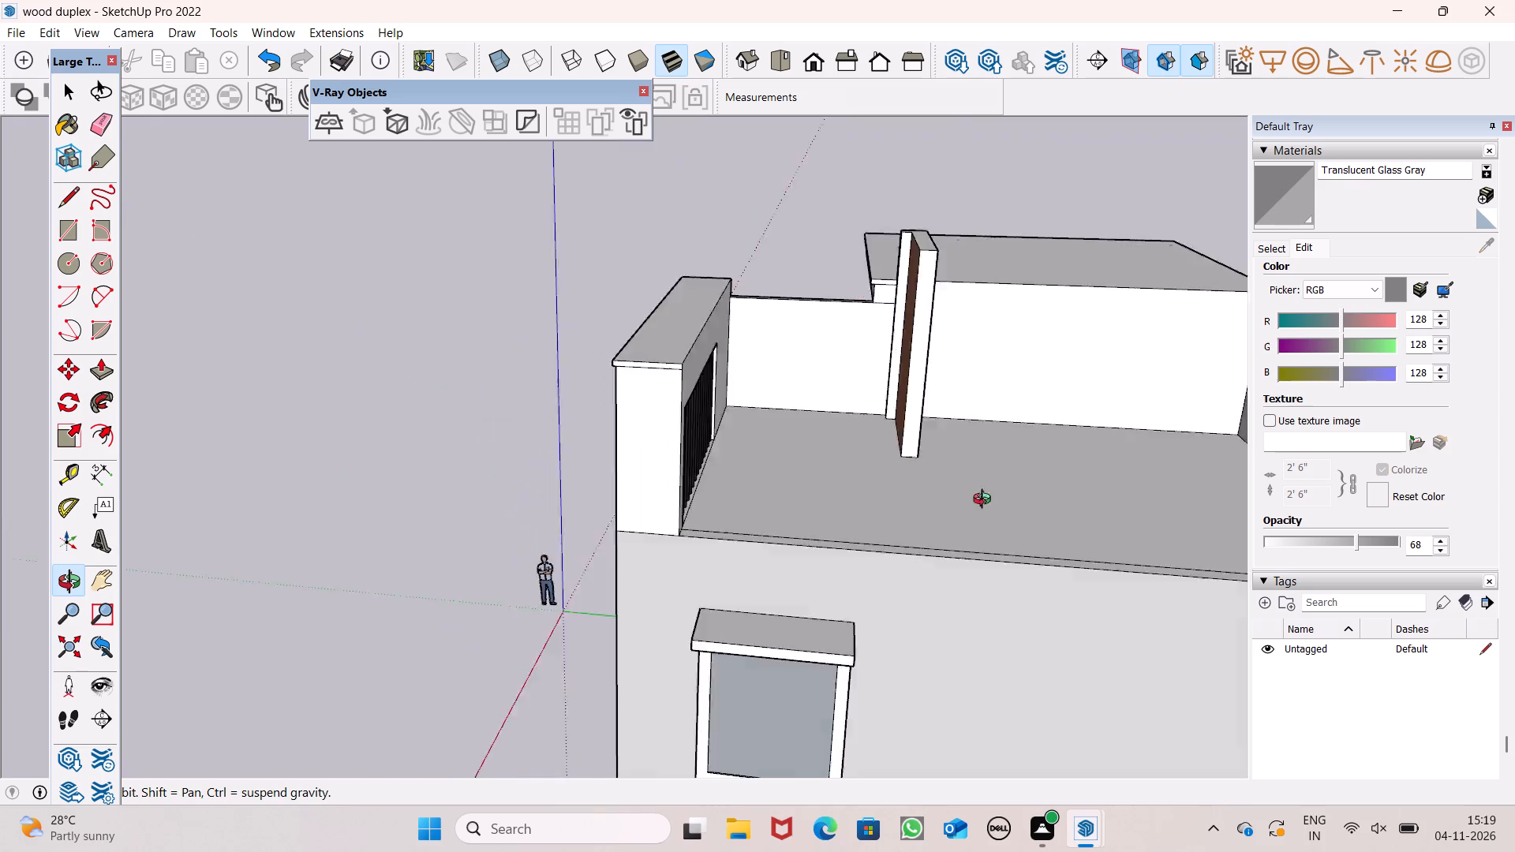
left_click_drag(986, 501, 1514, 551)
scroll(799, 310, "up", 5)
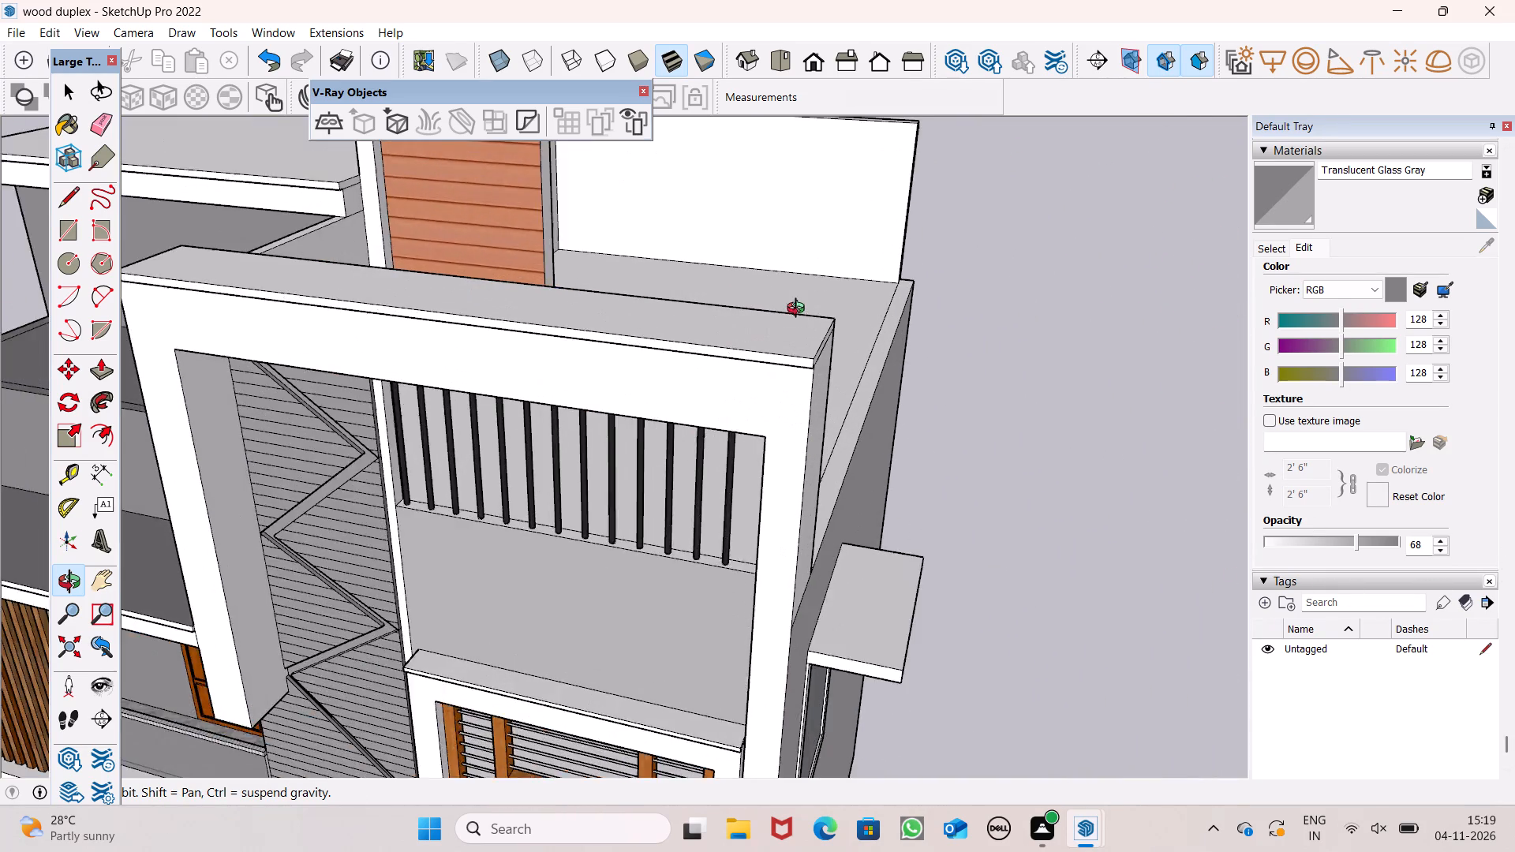
scroll(799, 310, "up", 5)
left_click_drag(833, 417, 785, 350)
scroll(710, 254, "up", 2)
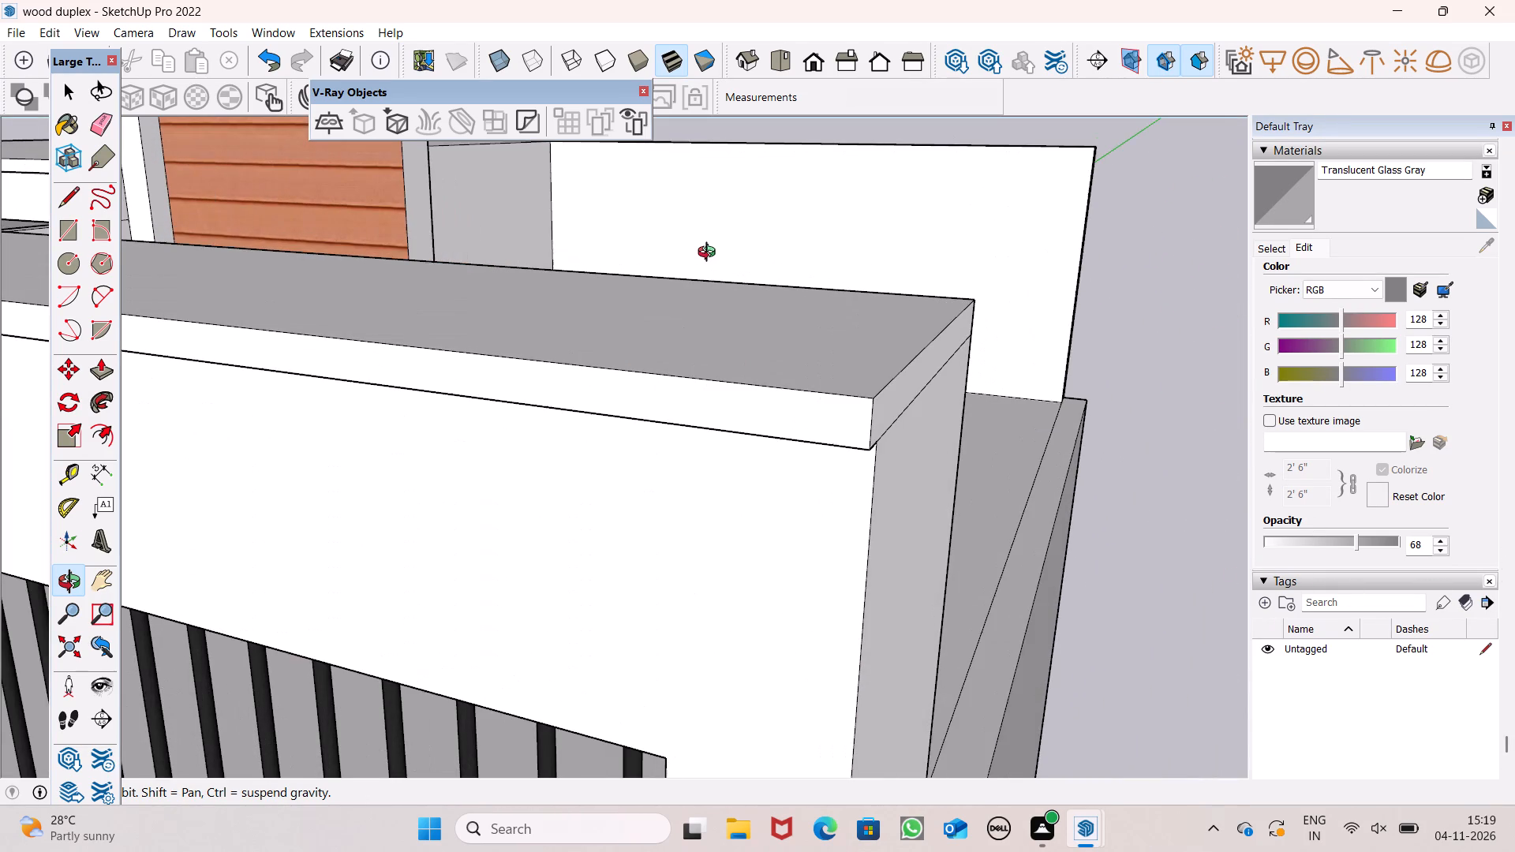
scroll(710, 254, "up", 1)
scroll(713, 263, "down", 1)
left_click_drag(758, 297, 668, 285)
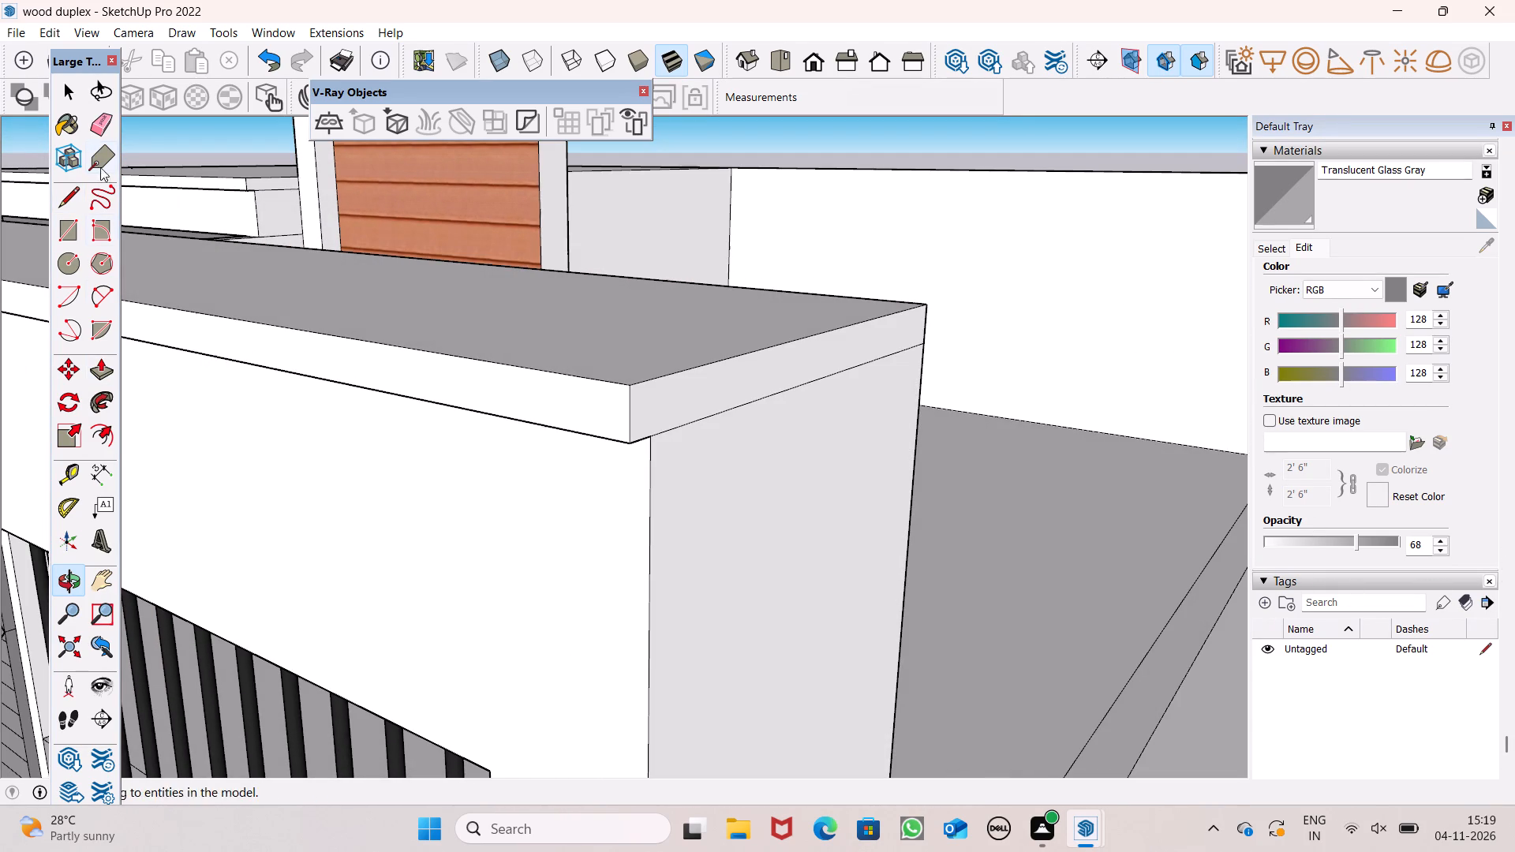
left_click(96, 366)
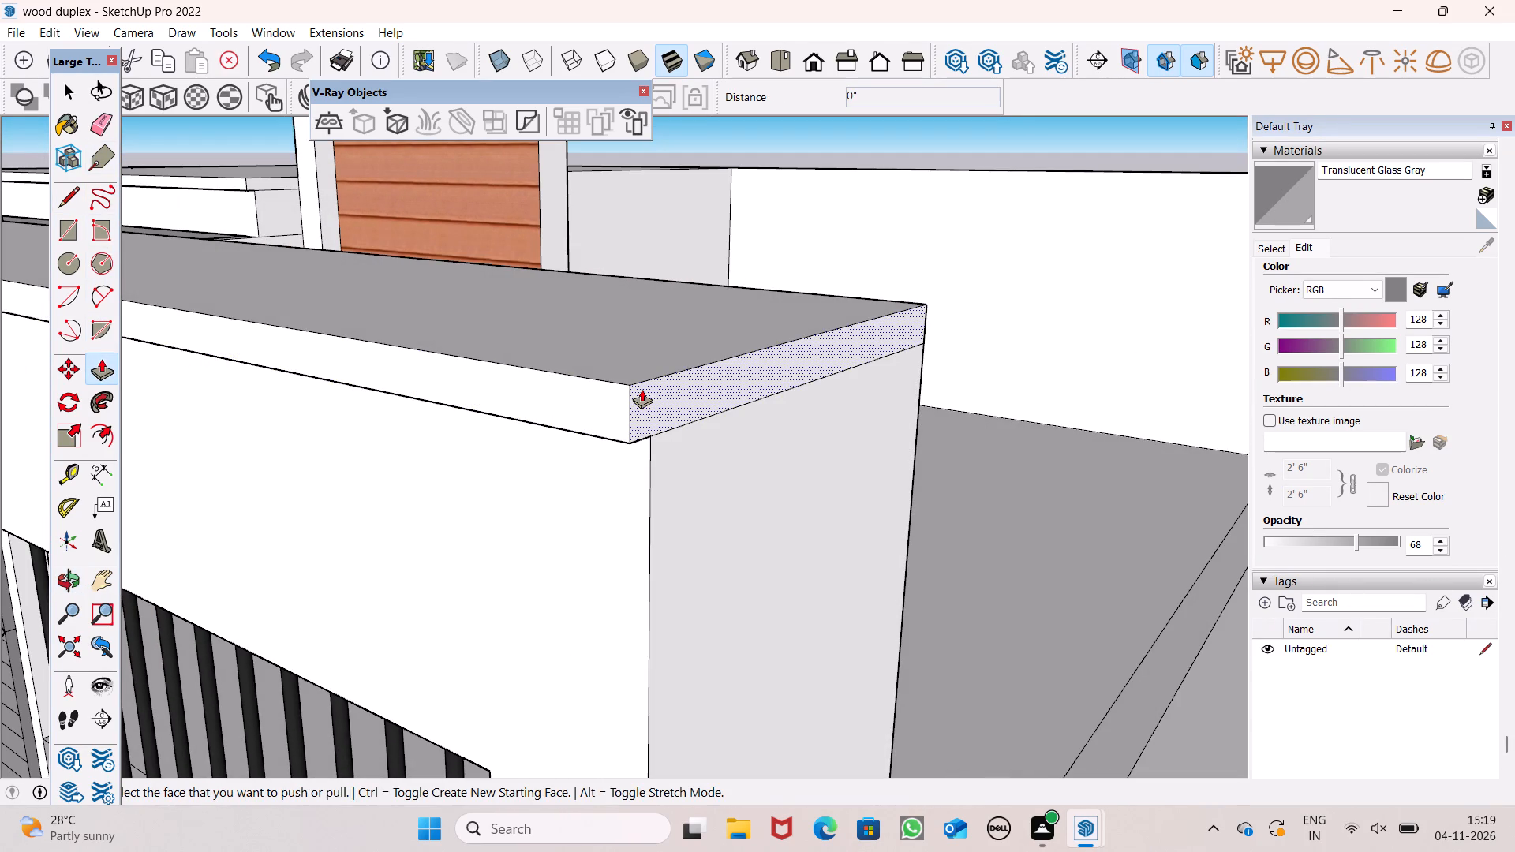
left_click(642, 389)
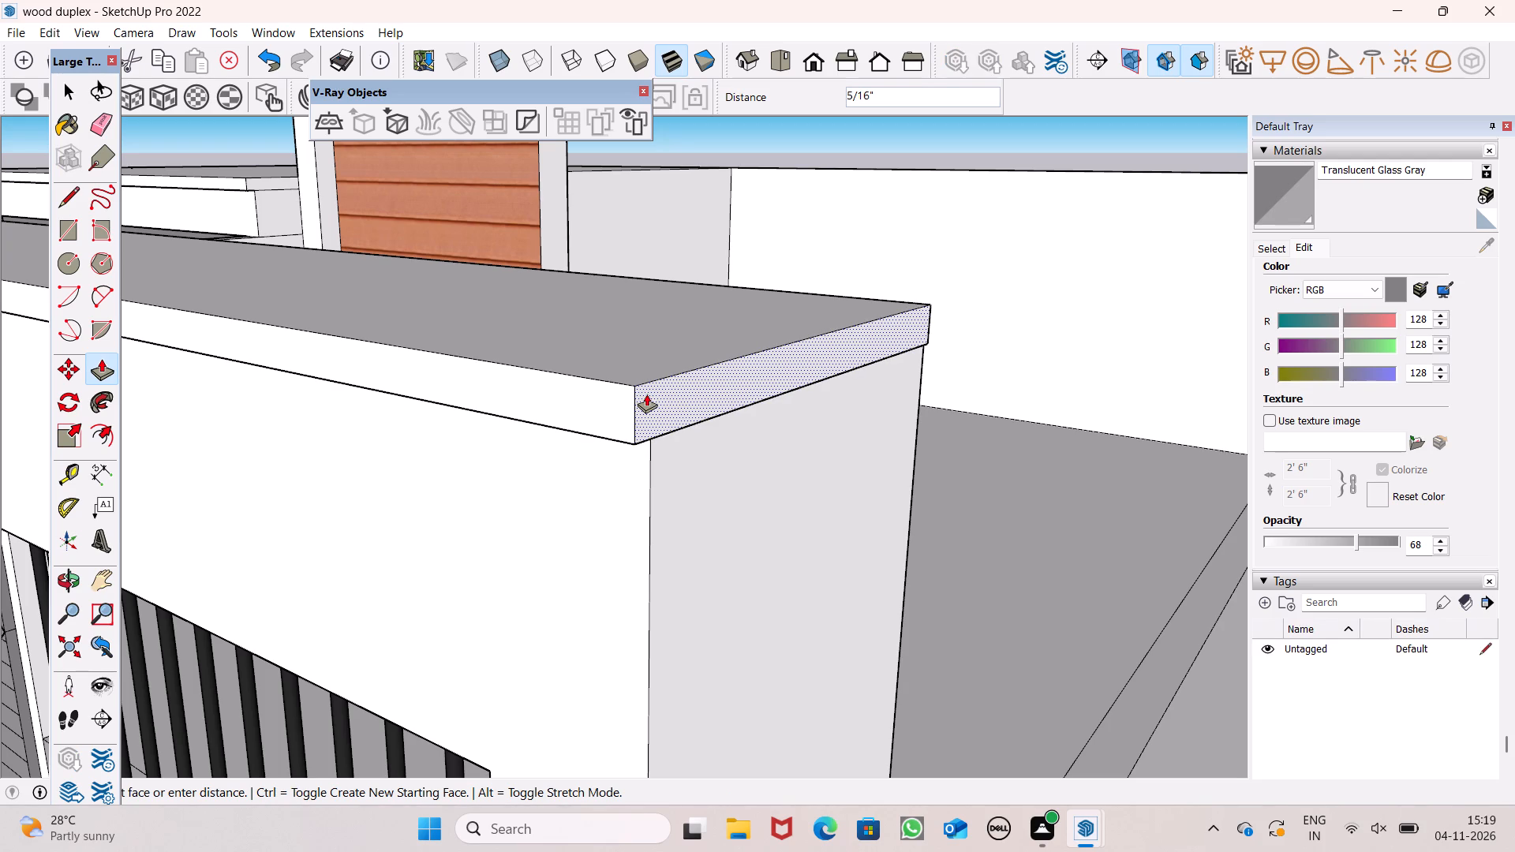
type("0.5")
key("shift+quotedbl")
key("Return")
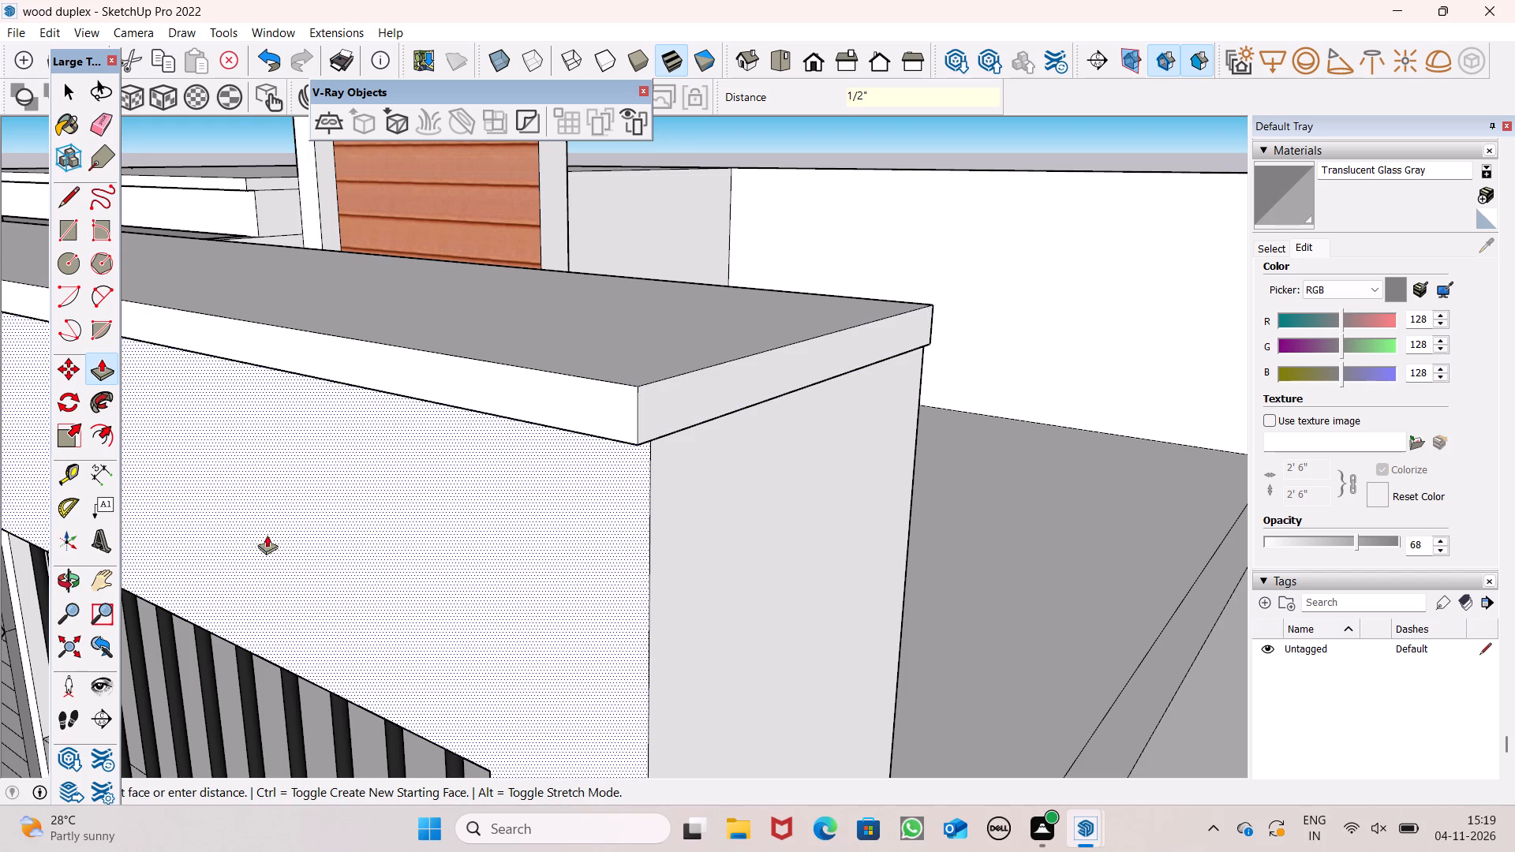
Examine the front frame's top band, its extended corner and its underside from the front and below.
left_click(71, 581)
left_click_drag(540, 507, 744, 418)
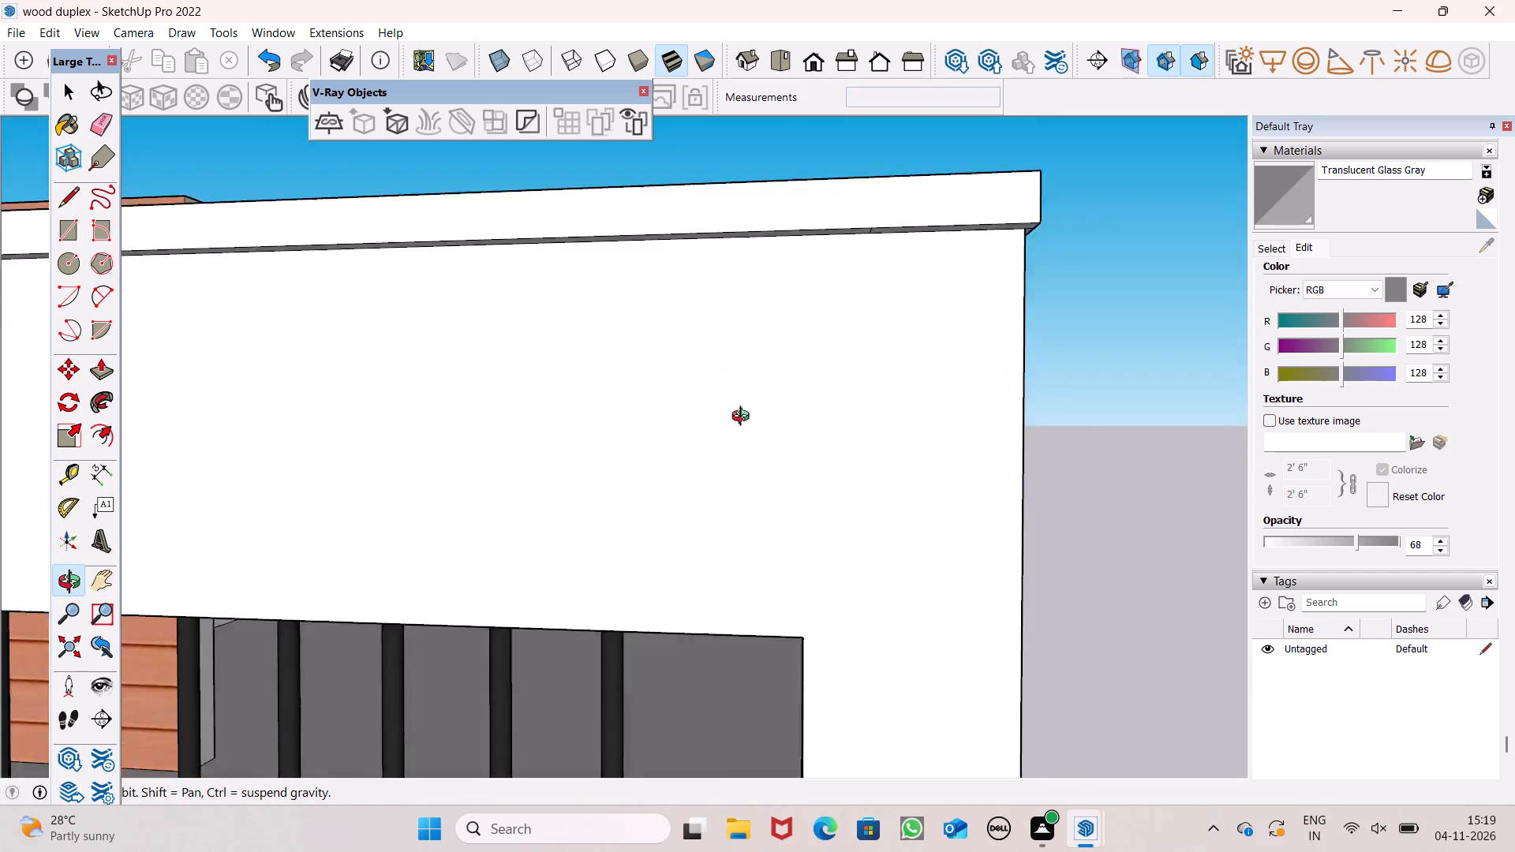
left_click_drag(744, 418, 703, 542)
scroll(693, 532, "down", 9)
left_click_drag(747, 601, 764, 495)
scroll(831, 384, "up", 9)
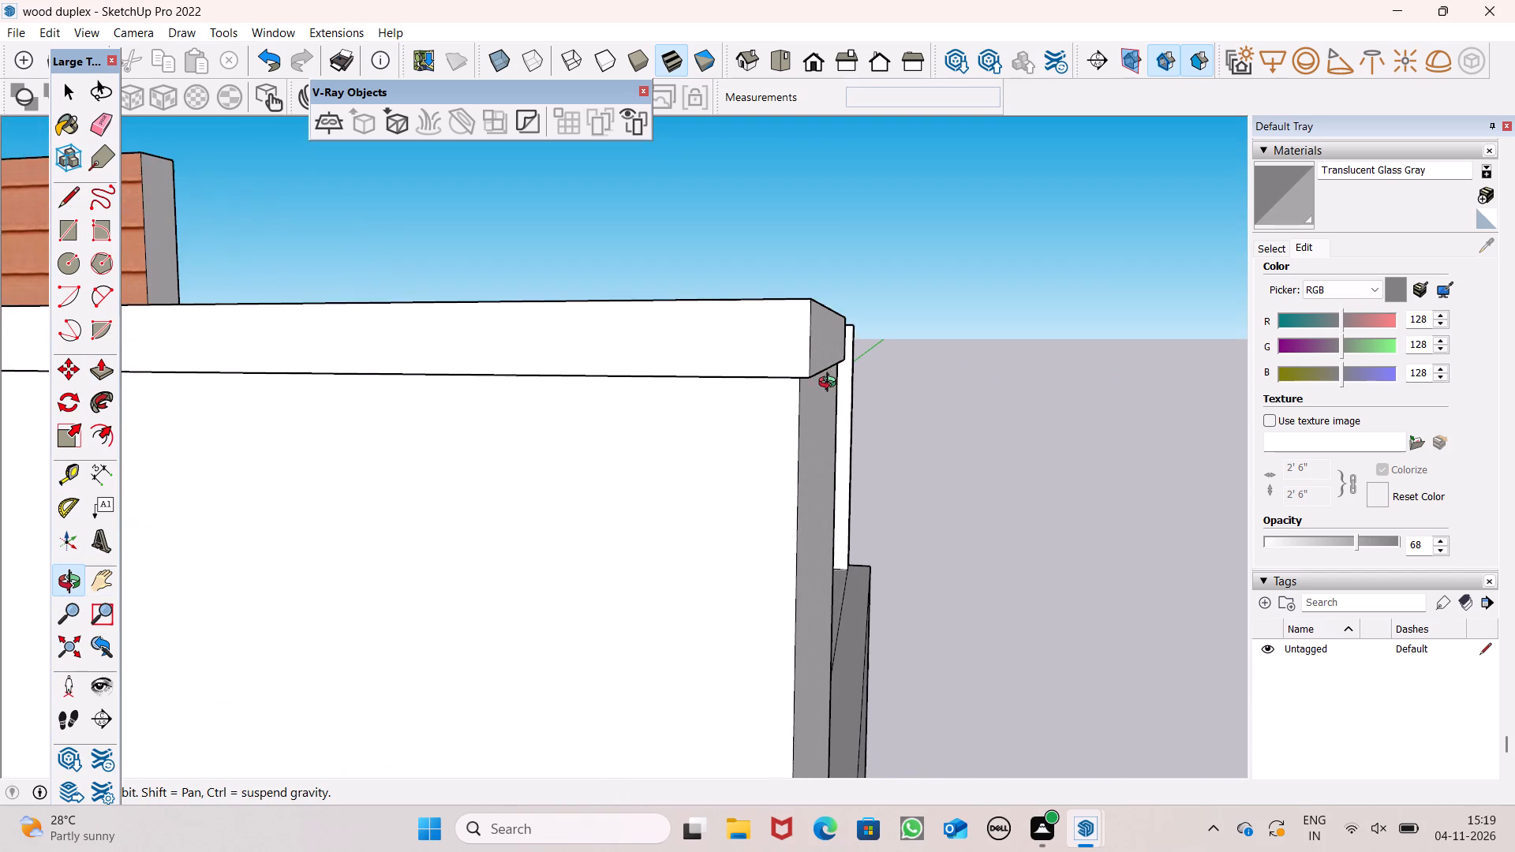
scroll(741, 622, "down", 6)
left_click_drag(735, 627, 750, 574)
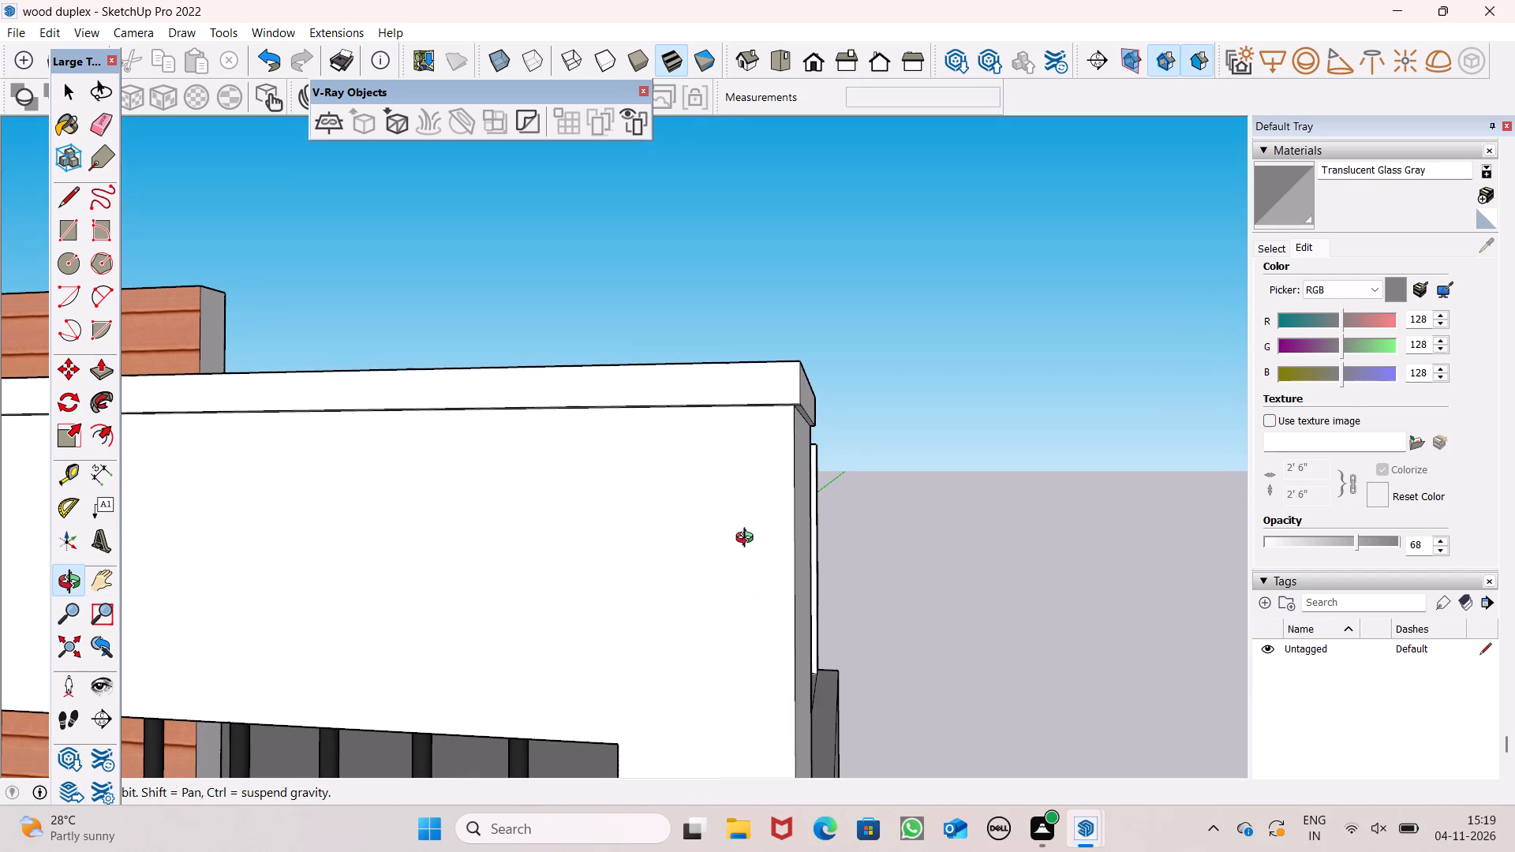
scroll(743, 524, "up", 3)
left_click_drag(737, 497, 755, 651, "shift")
left_click_drag(754, 651, 747, 609)
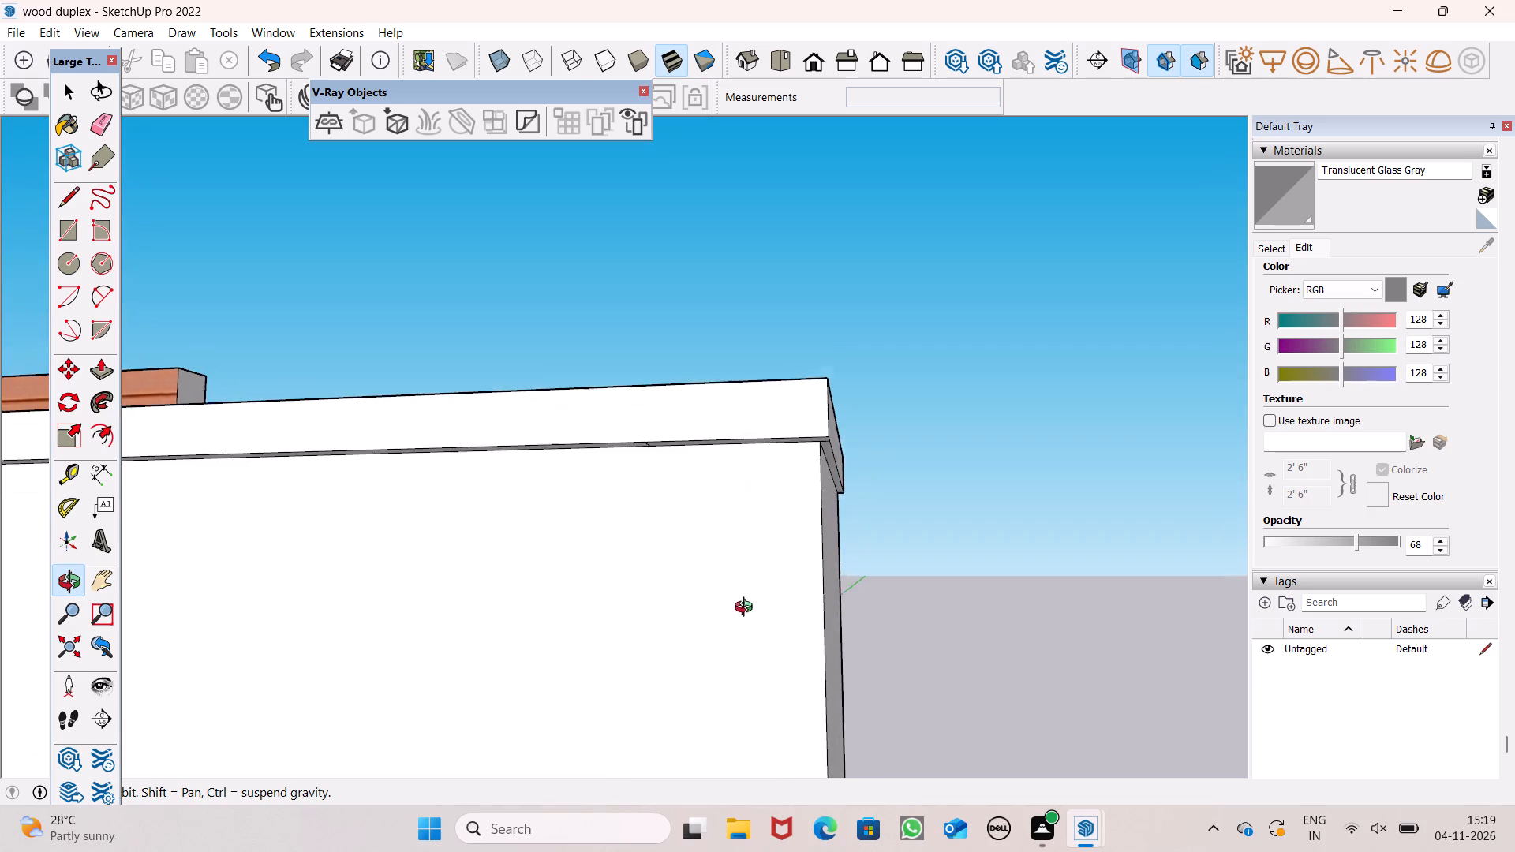
left_click_drag(747, 609, 747, 587)
left_click_drag(759, 522, 761, 594, "shift")
left_click_drag(758, 595, 763, 458)
scroll(803, 416, "up", 6)
left_click_drag(777, 419, 749, 465, "shift")
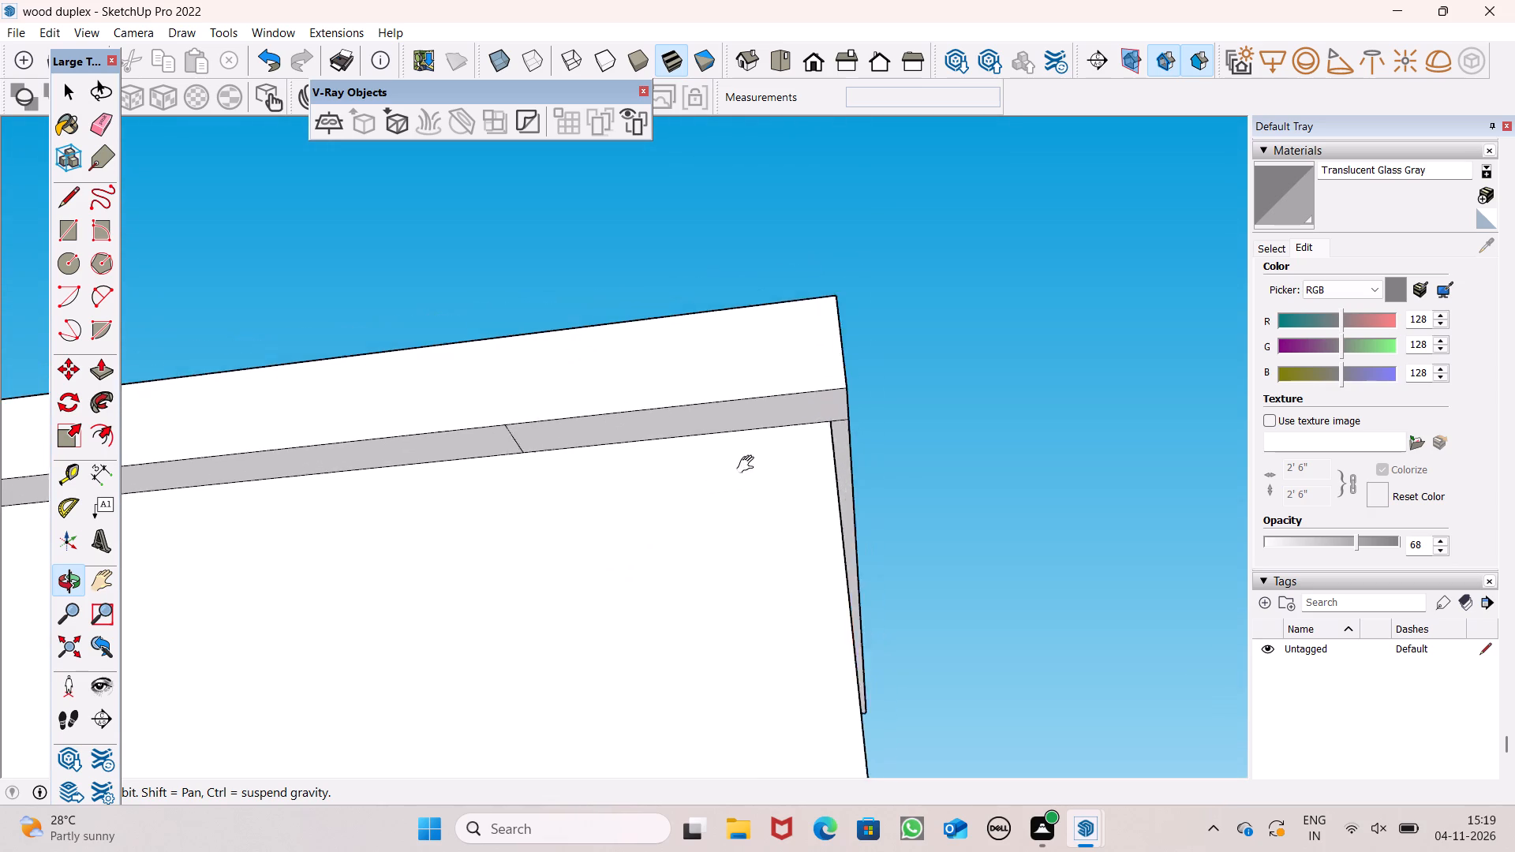
Erase the stray seam edges on the underside of the front frame's top band, along its length and at the extended corner.
left_click_drag(749, 465, 623, 488, "shift")
left_click_drag(623, 488, 639, 523, "shift")
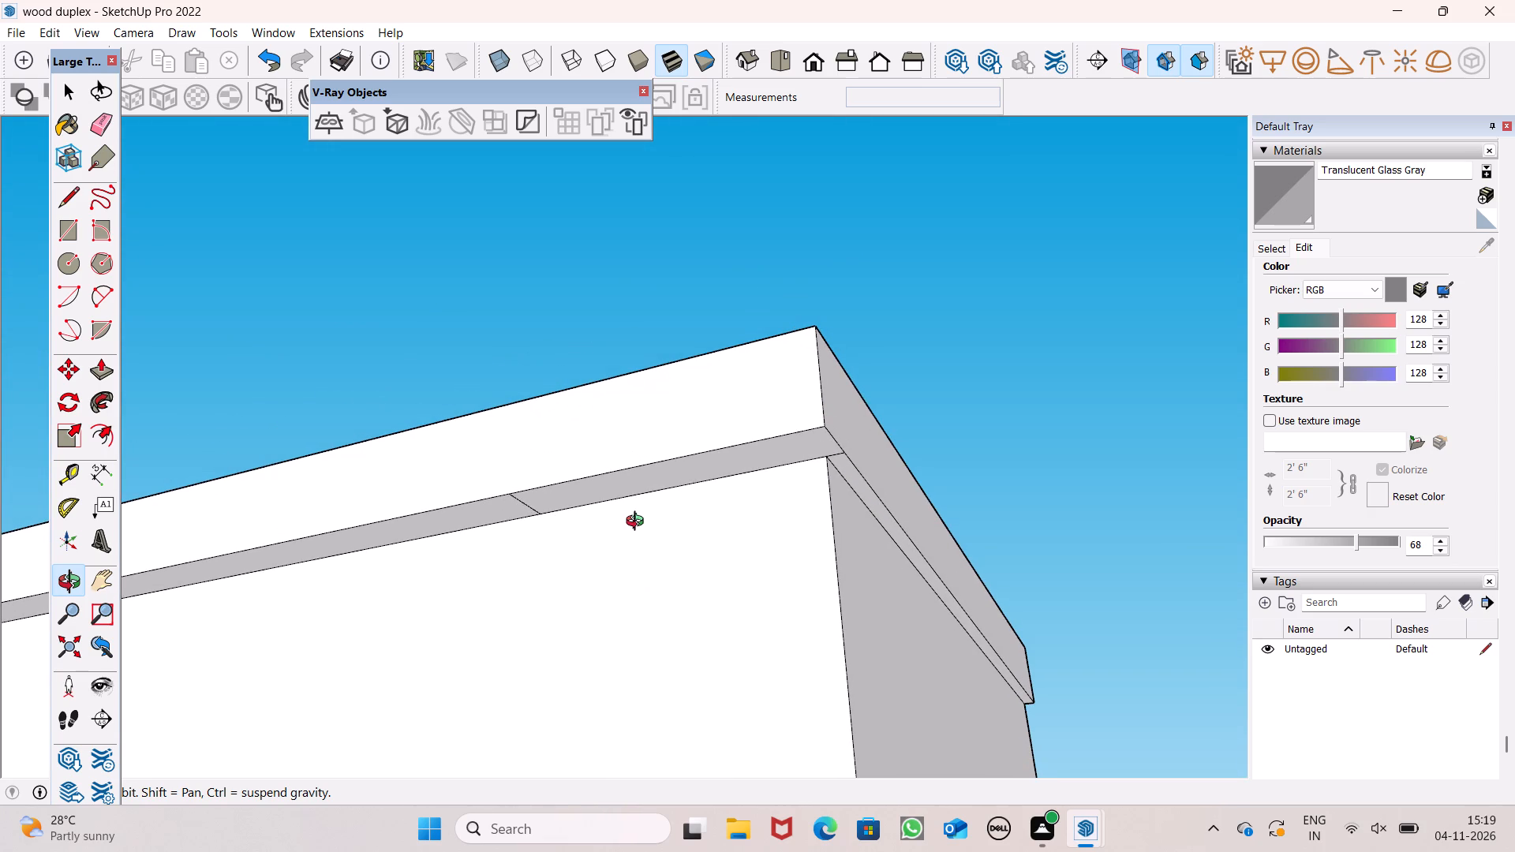
key("e")
scroll(567, 499, "up", 5)
left_click_drag(536, 493, 468, 519)
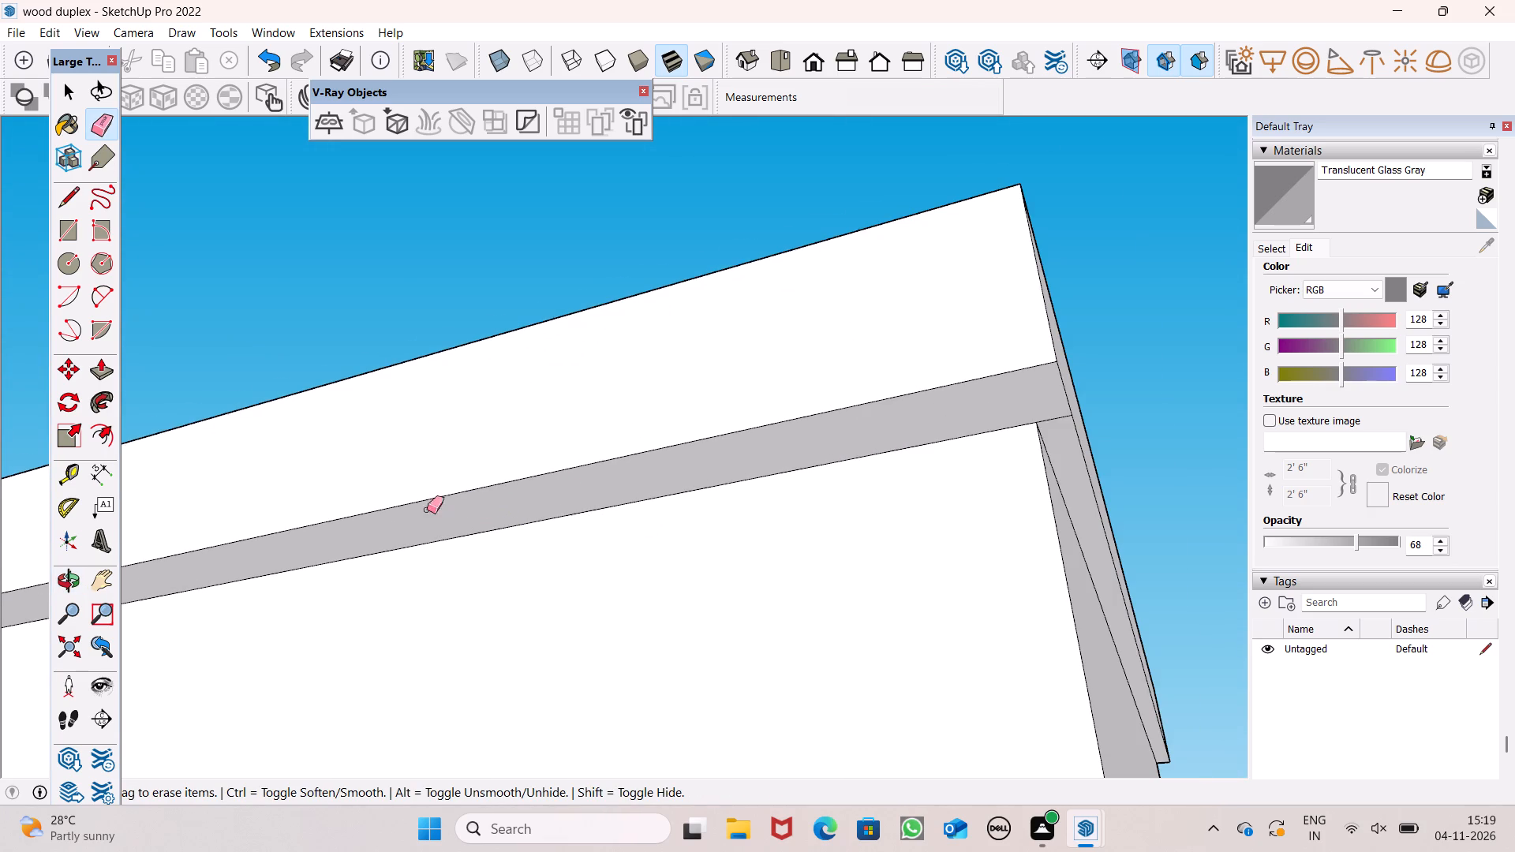
scroll(417, 508, "up", 1)
scroll(414, 508, "down", 5)
scroll(841, 447, "up", 11)
left_click_drag(813, 428, 847, 454)
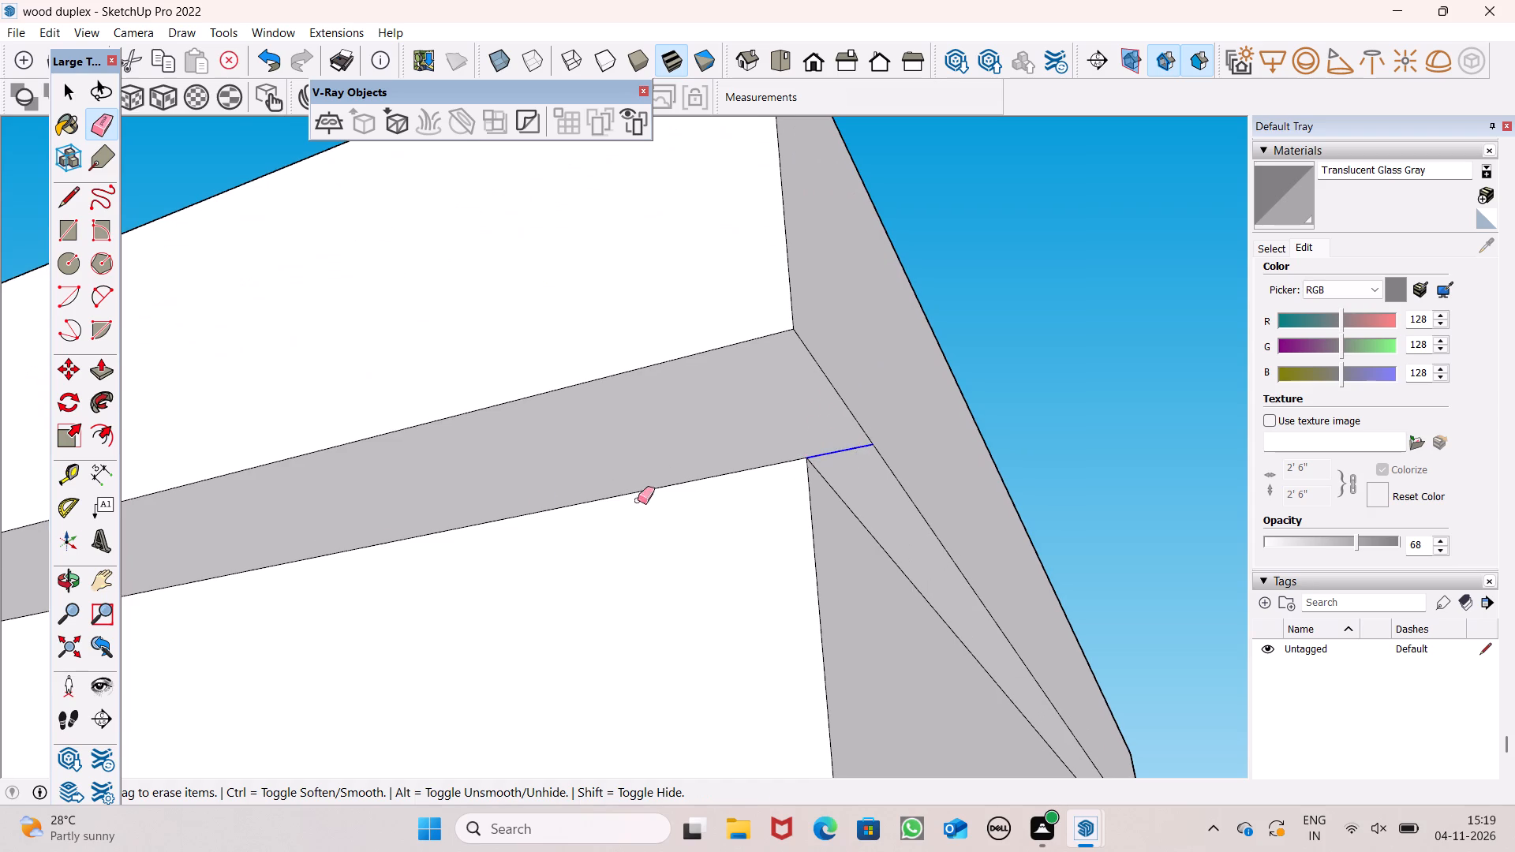
Push/Pull the end face of the front frame's top band outward by 1".
left_click(73, 578)
scroll(656, 396, "down", 5)
left_click_drag(963, 417, 806, 410)
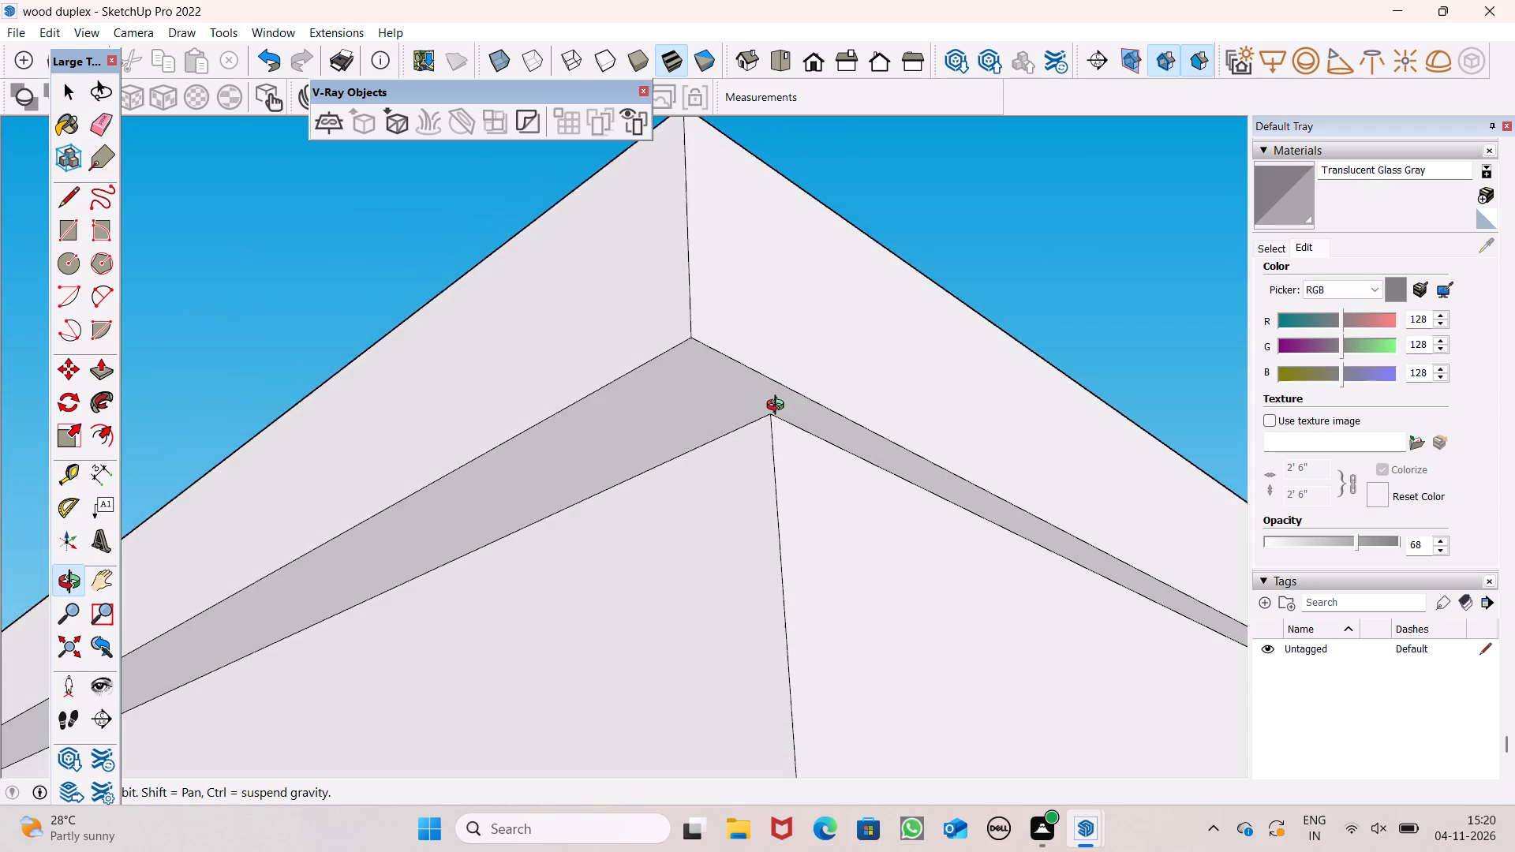
scroll(757, 406, "down", 15)
left_click_drag(551, 333, 574, 376)
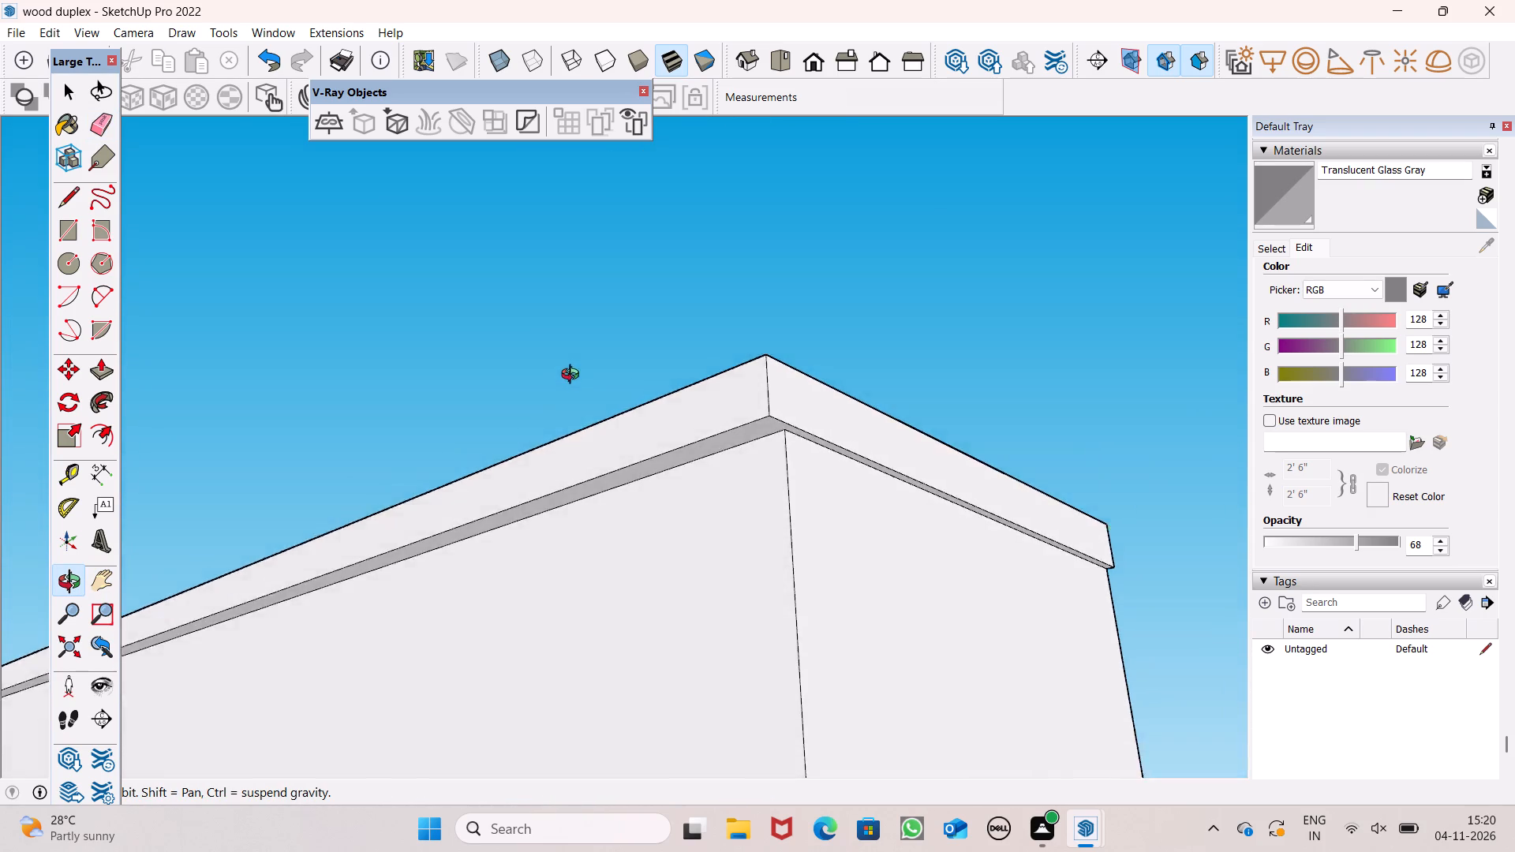
left_click_drag(574, 376, 639, 537)
left_click_drag(739, 537, 600, 461)
left_click_drag(473, 457, 555, 485)
scroll(433, 442, "down", 4)
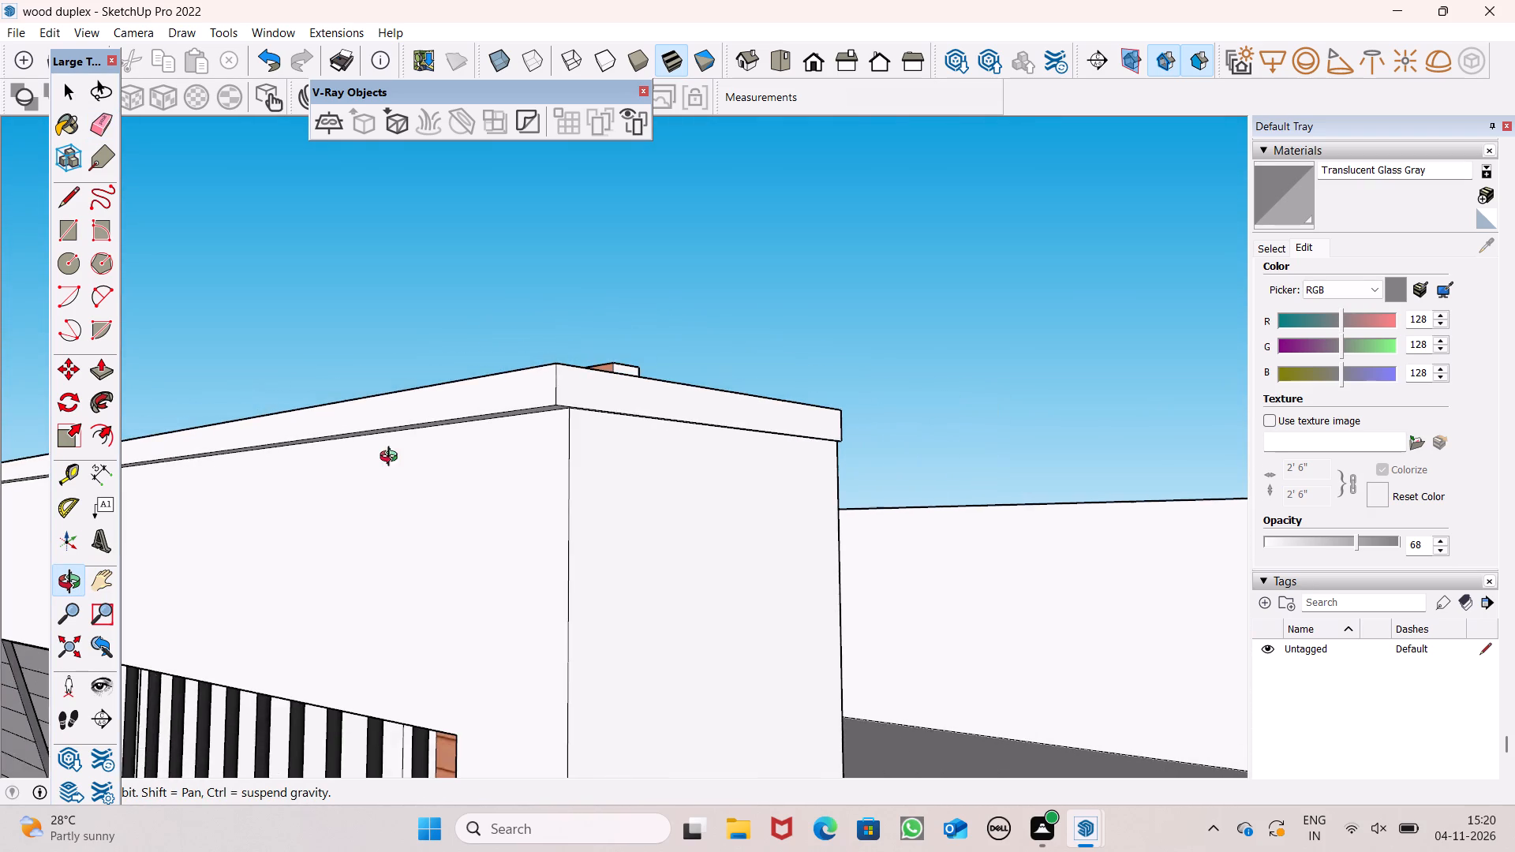
left_click_drag(335, 447, 464, 469)
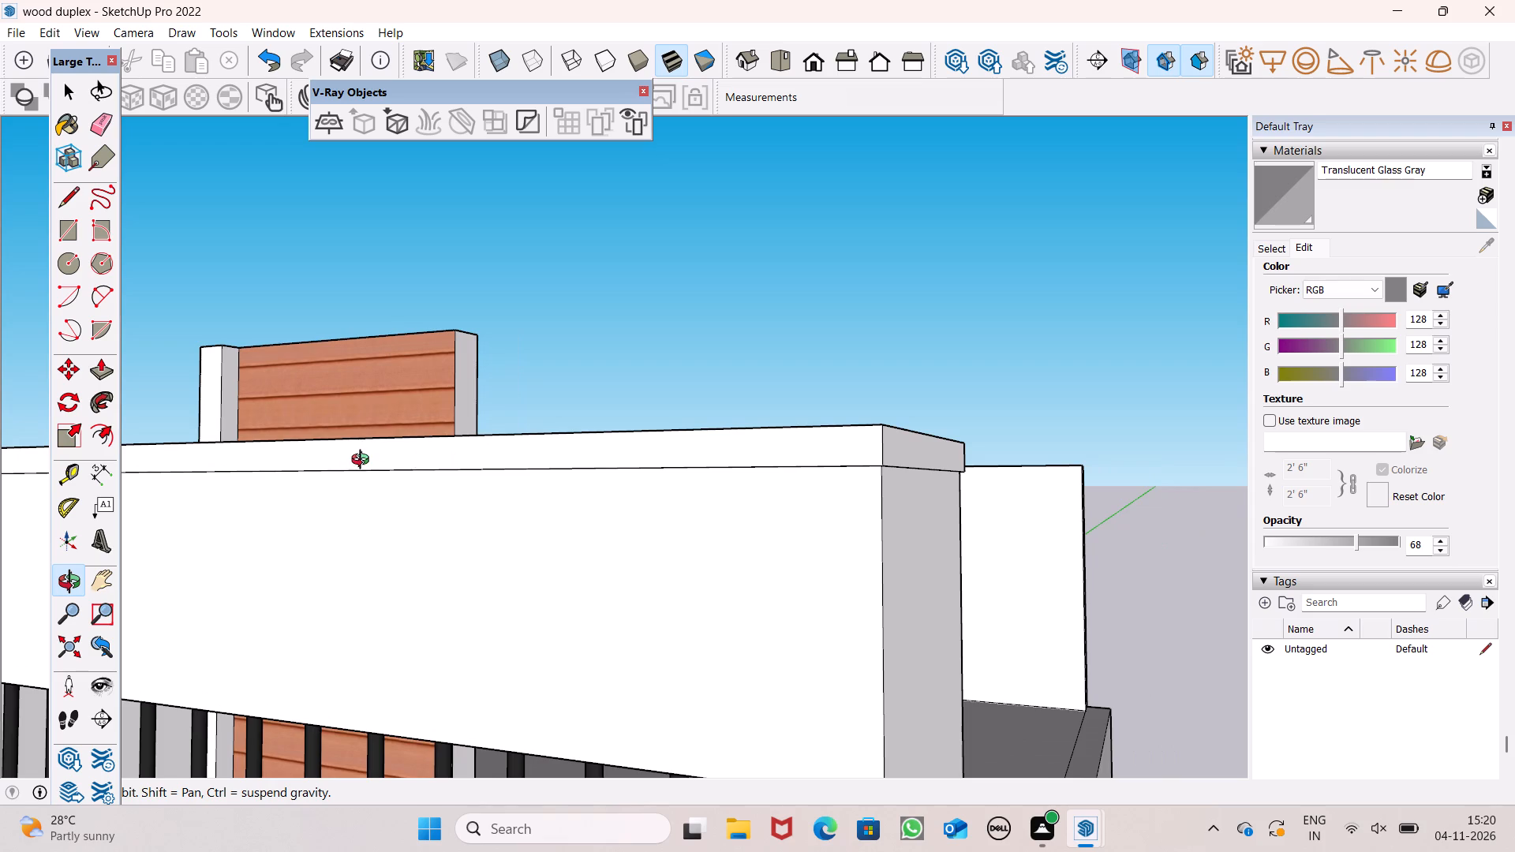
left_click_drag(364, 461, 391, 473)
left_click_drag(367, 477, 267, 490)
left_click(108, 366)
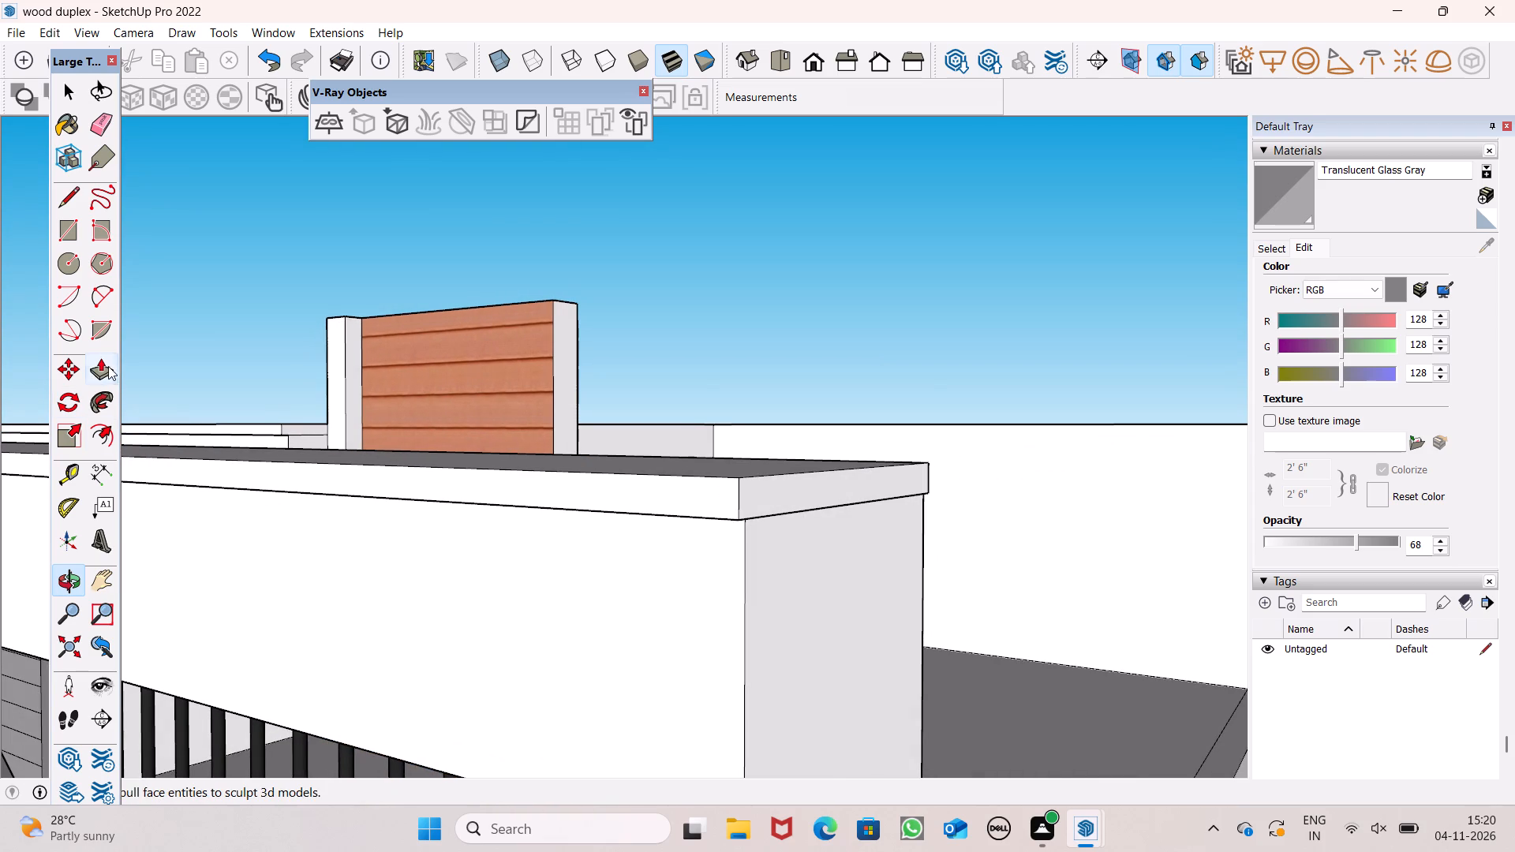
scroll(779, 503, "up", 4)
left_click(777, 503)
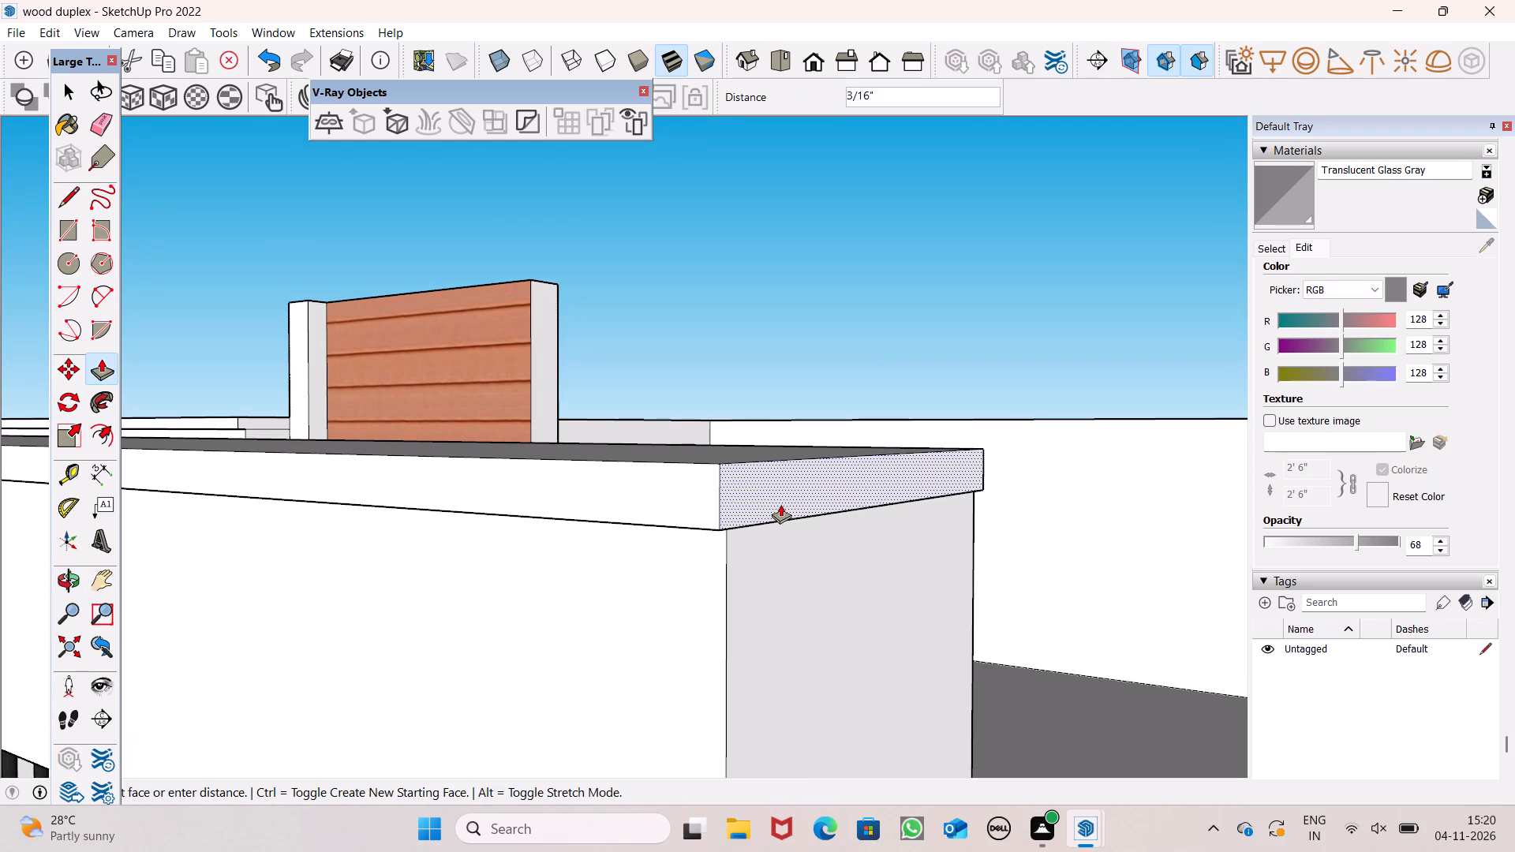
type("1\"")
key("Return")
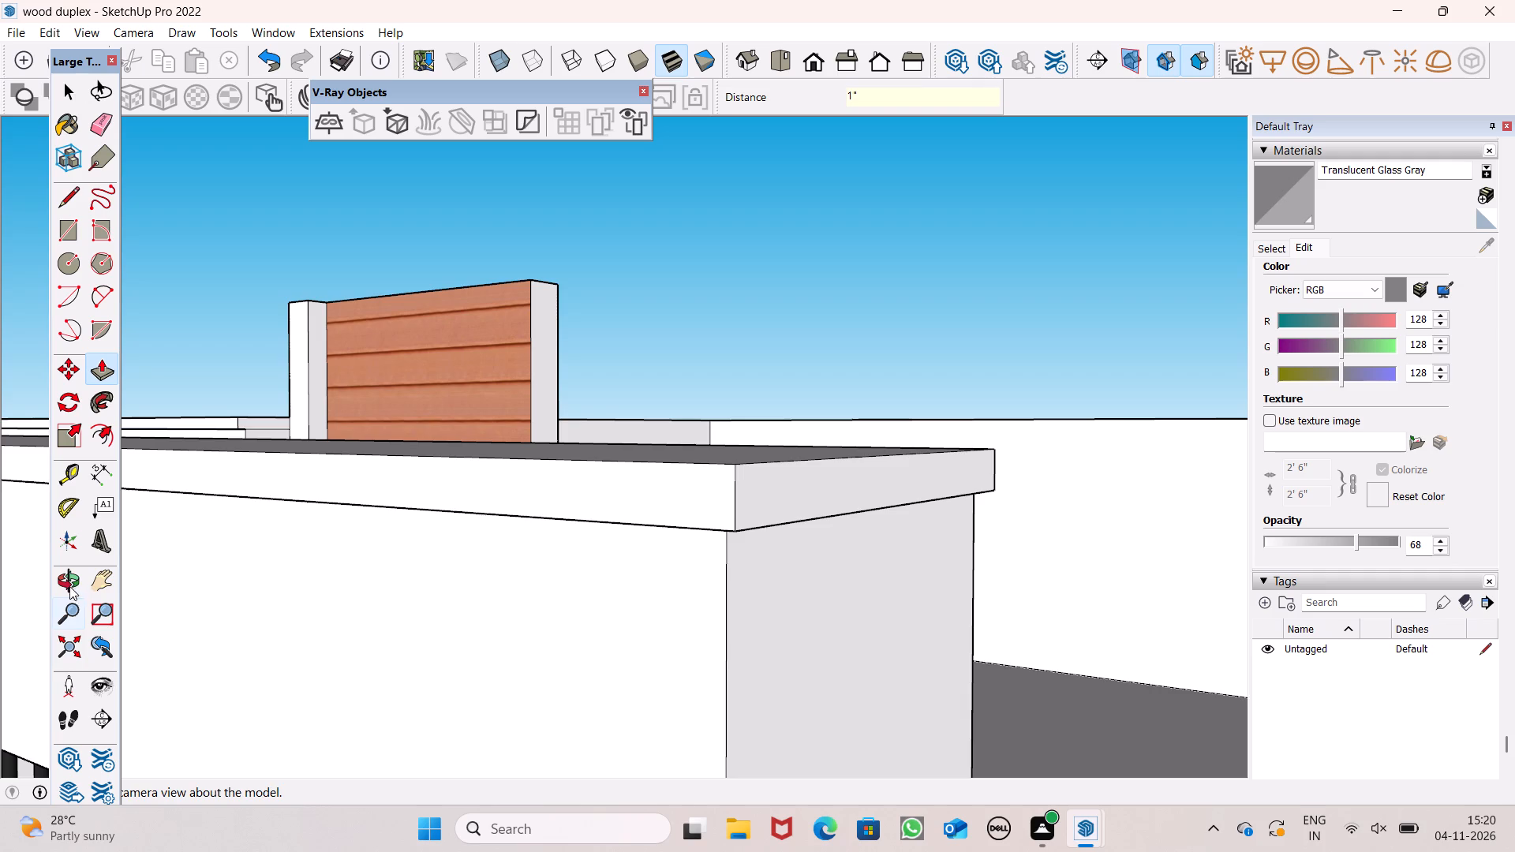
Examine the extended top band at the frame's corner and from the front, along with the duplex's whole front elevation.
left_click(68, 584)
left_click_drag(501, 650, 627, 564)
scroll(620, 559, "down", 7)
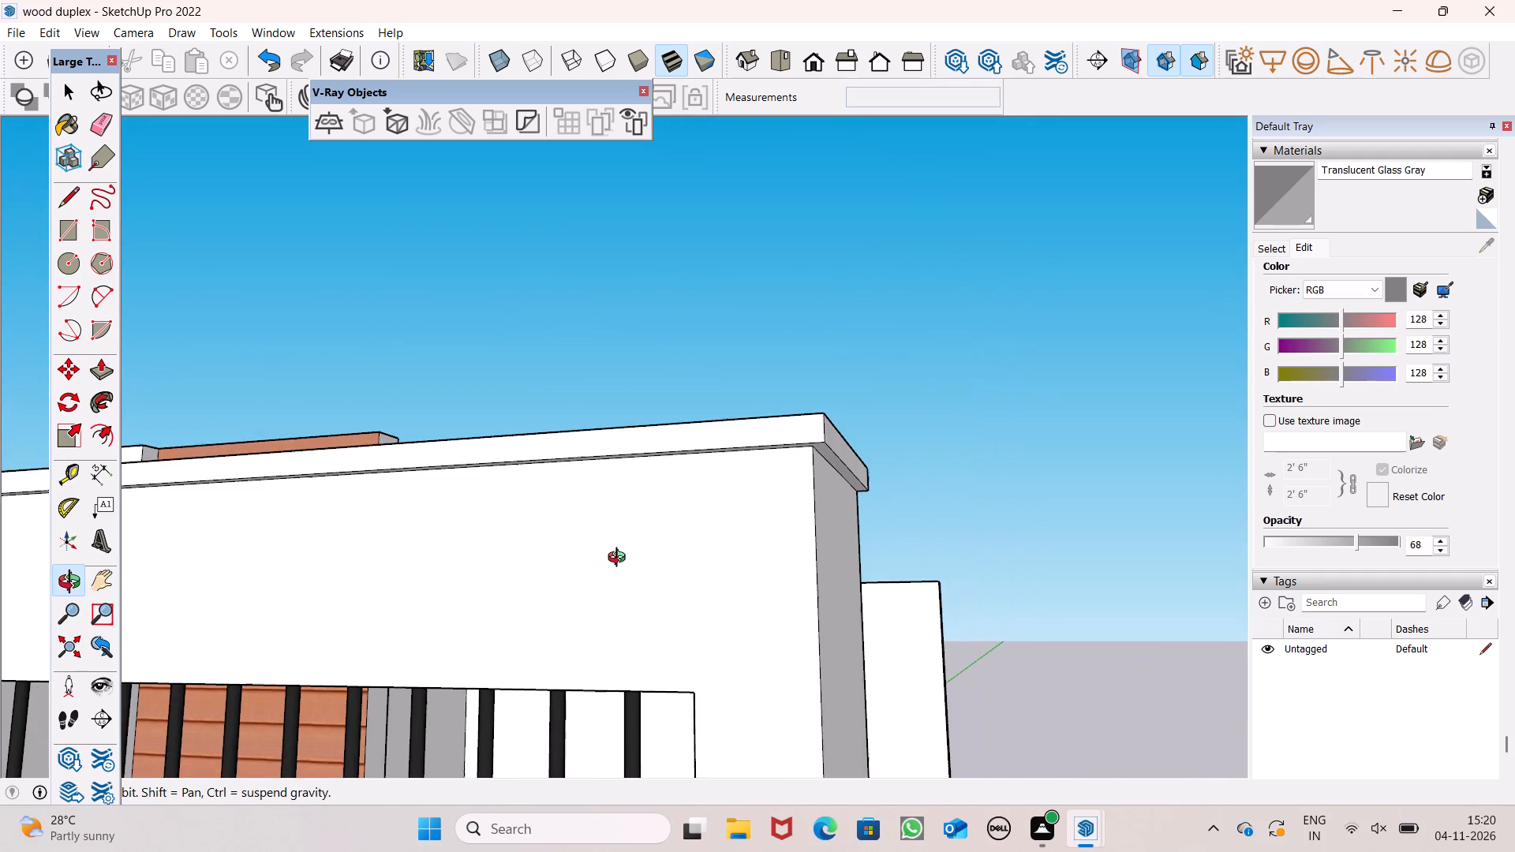
scroll(620, 559, "down", 3)
left_click_drag(620, 559, 829, 628)
scroll(831, 618, "down", 14)
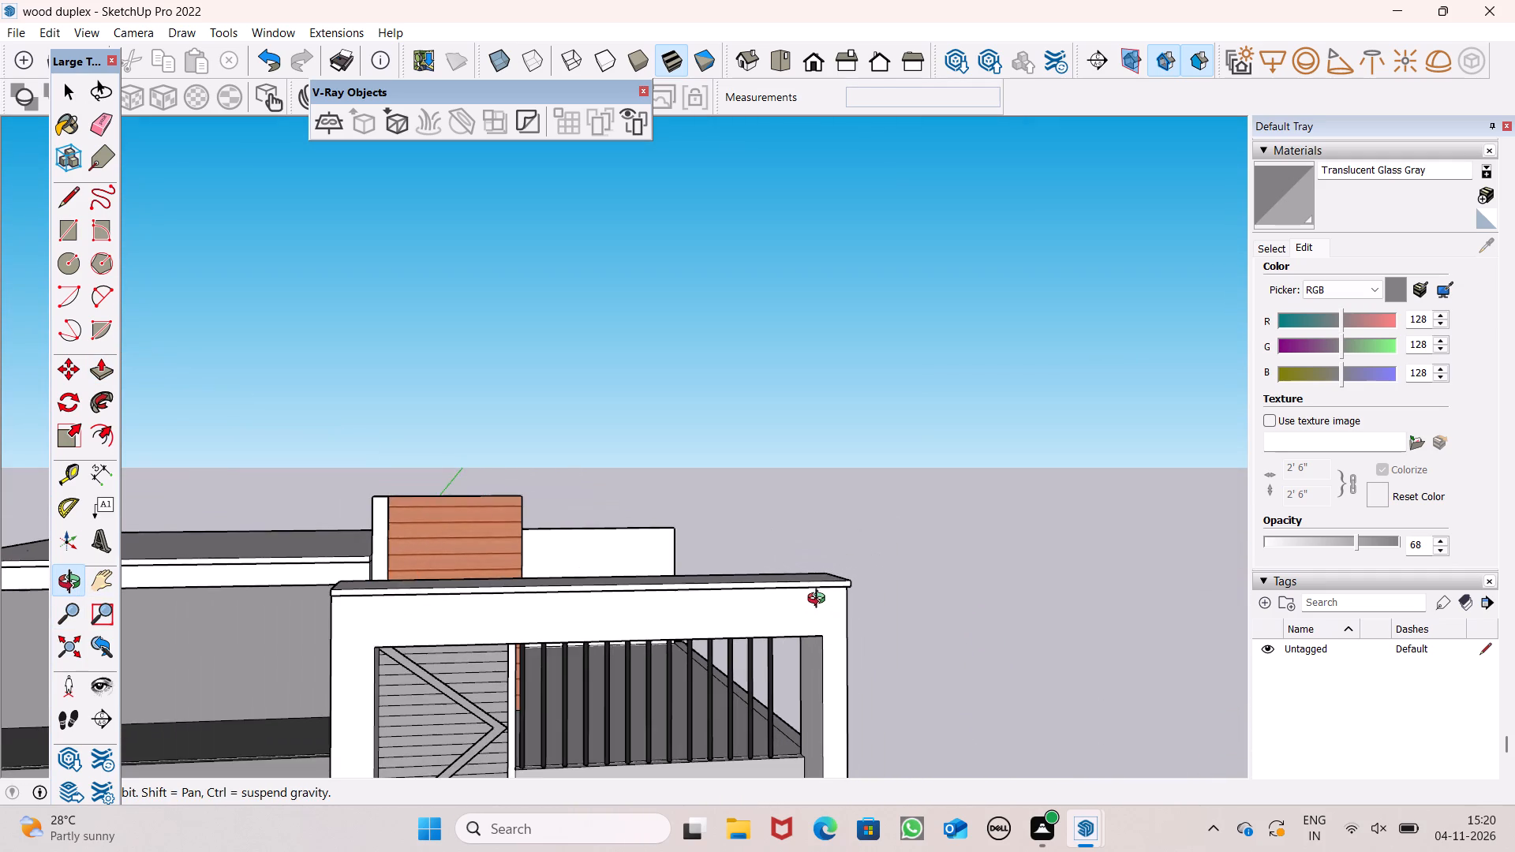
left_click_drag(848, 653, 816, 588)
left_click_drag(229, 612, 431, 640)
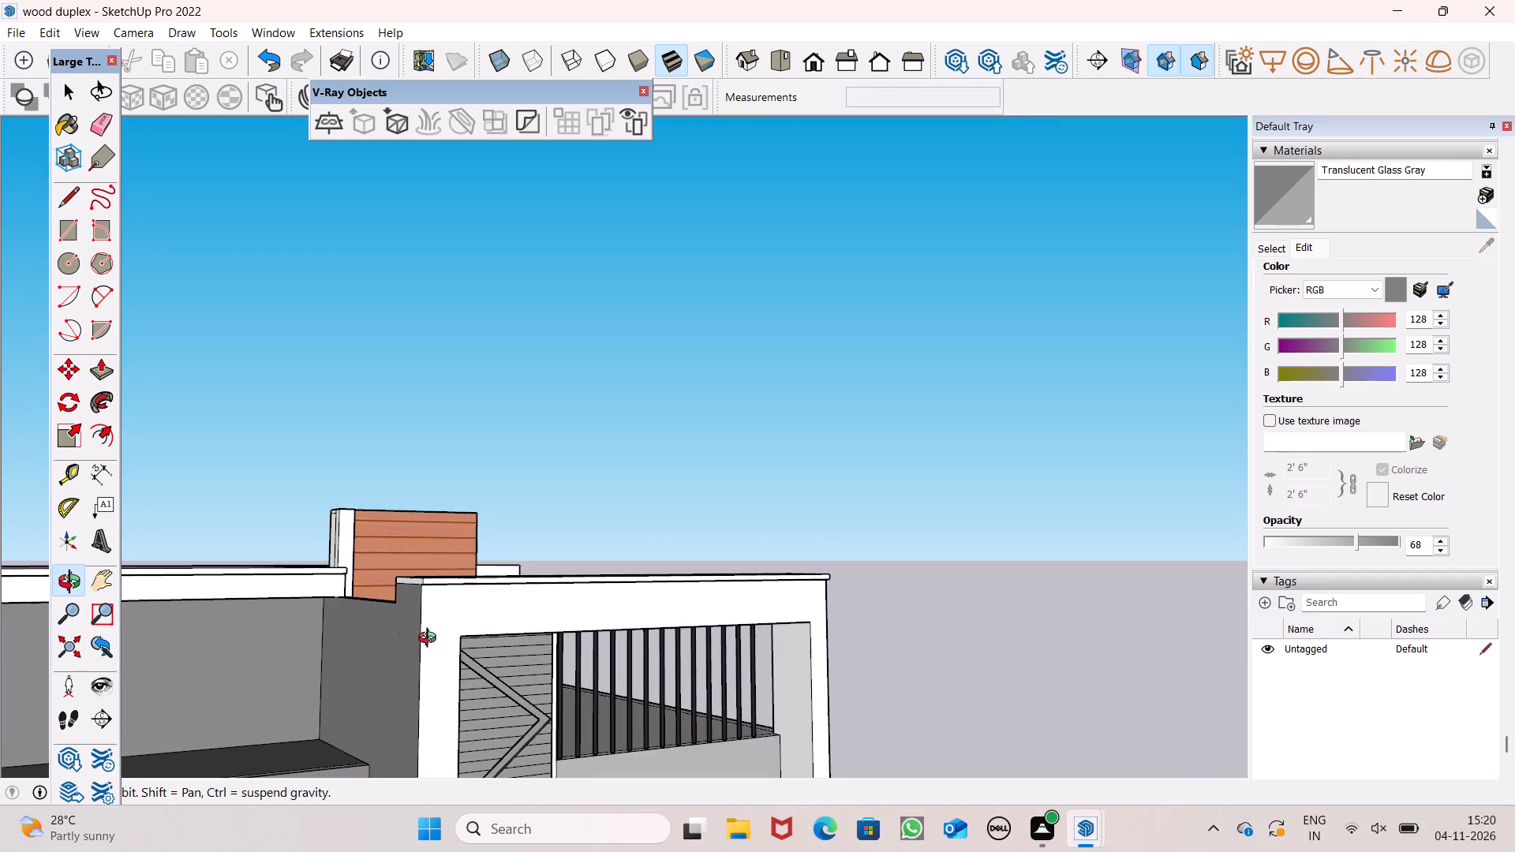
scroll(395, 560, "down", 6)
left_click_drag(395, 560, 272, 641)
left_click_drag(492, 701, 449, 564)
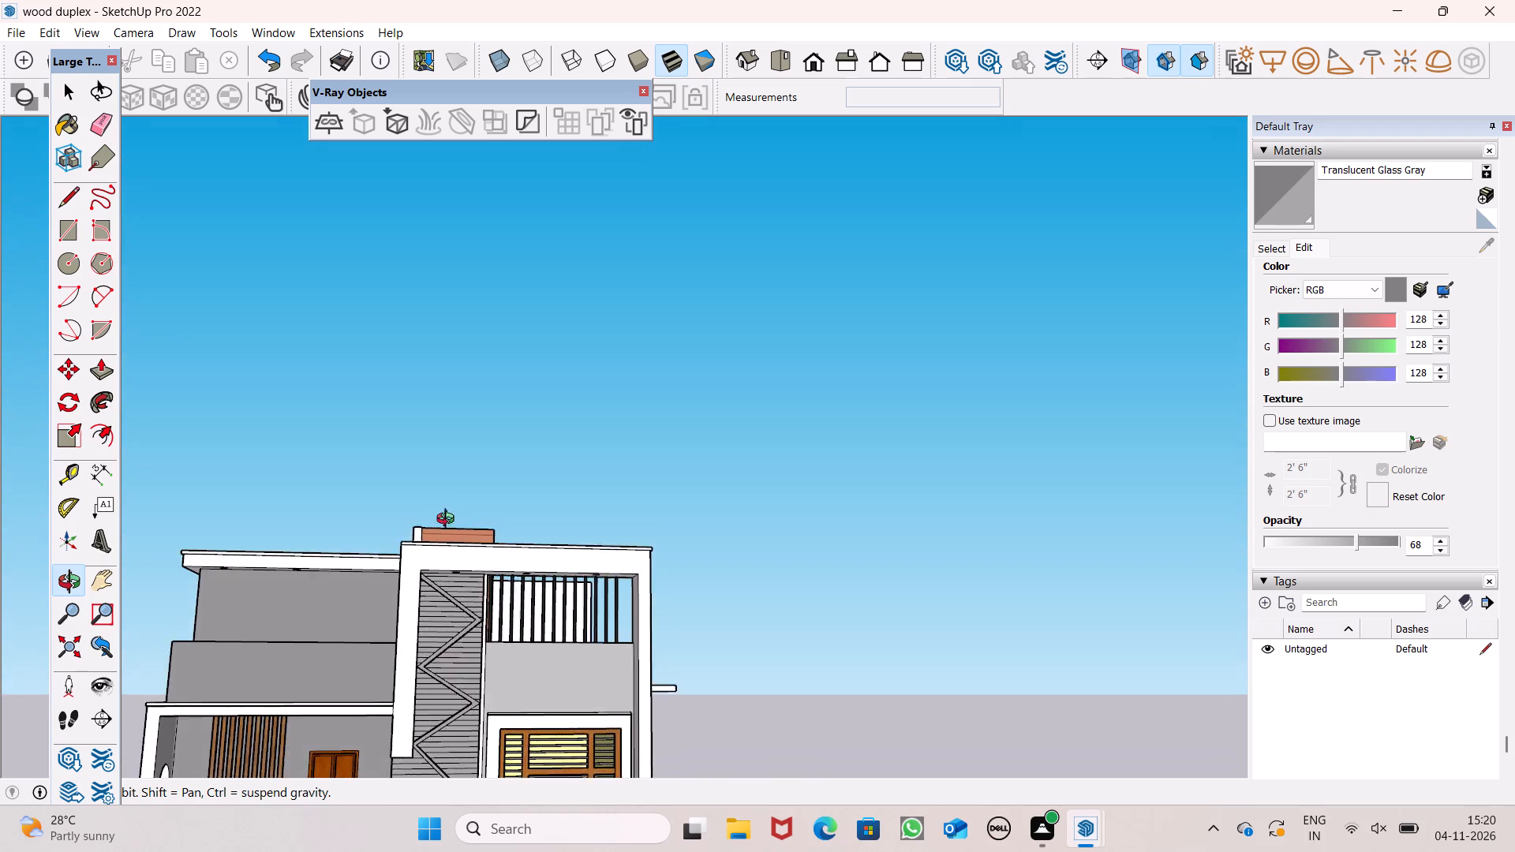
scroll(456, 493, "down", 8)
left_click_drag(456, 493, 413, 598)
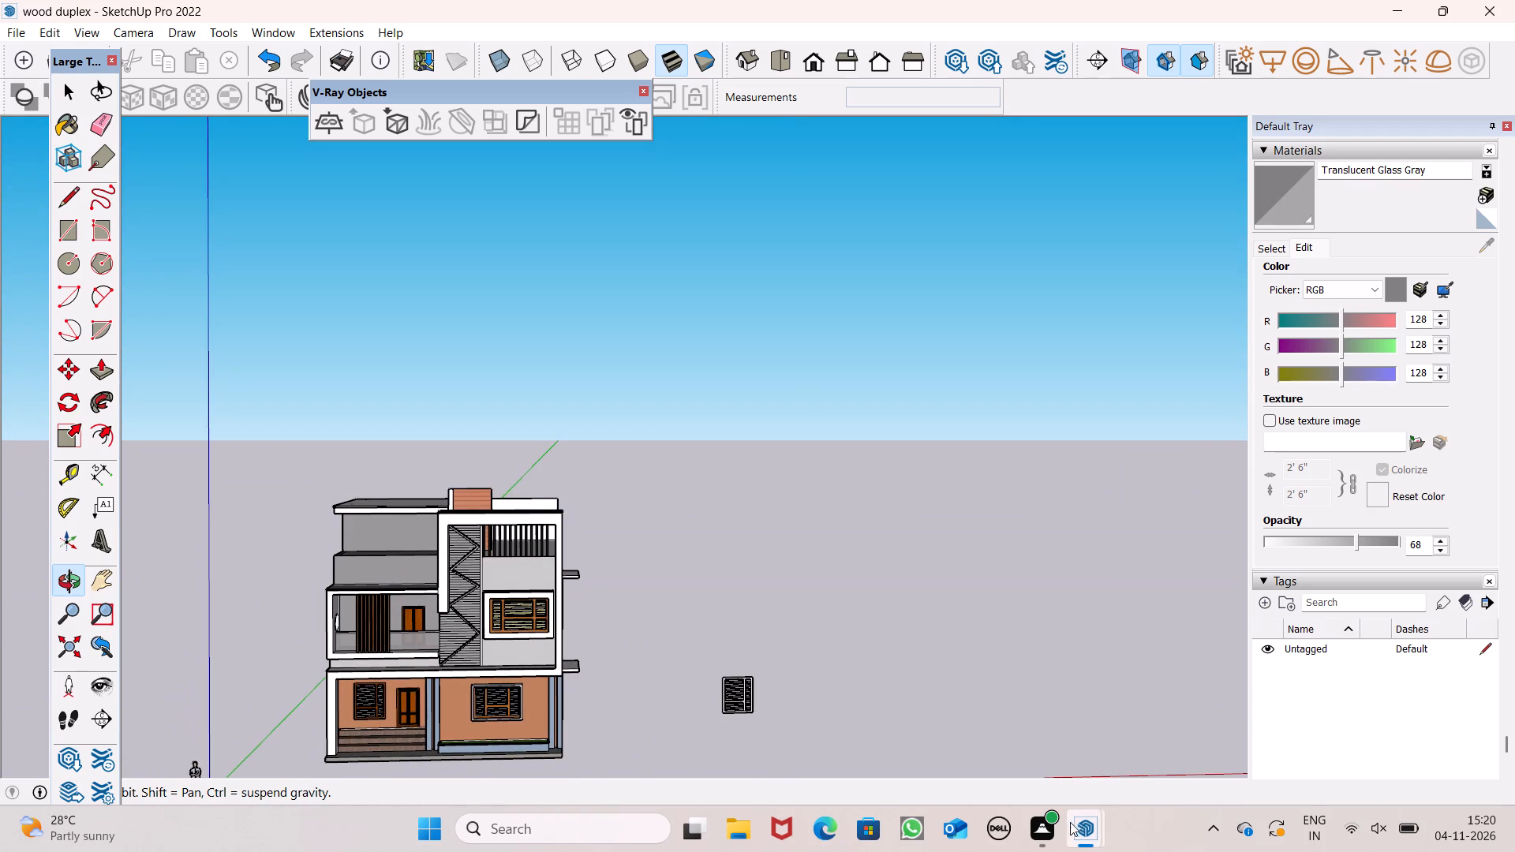
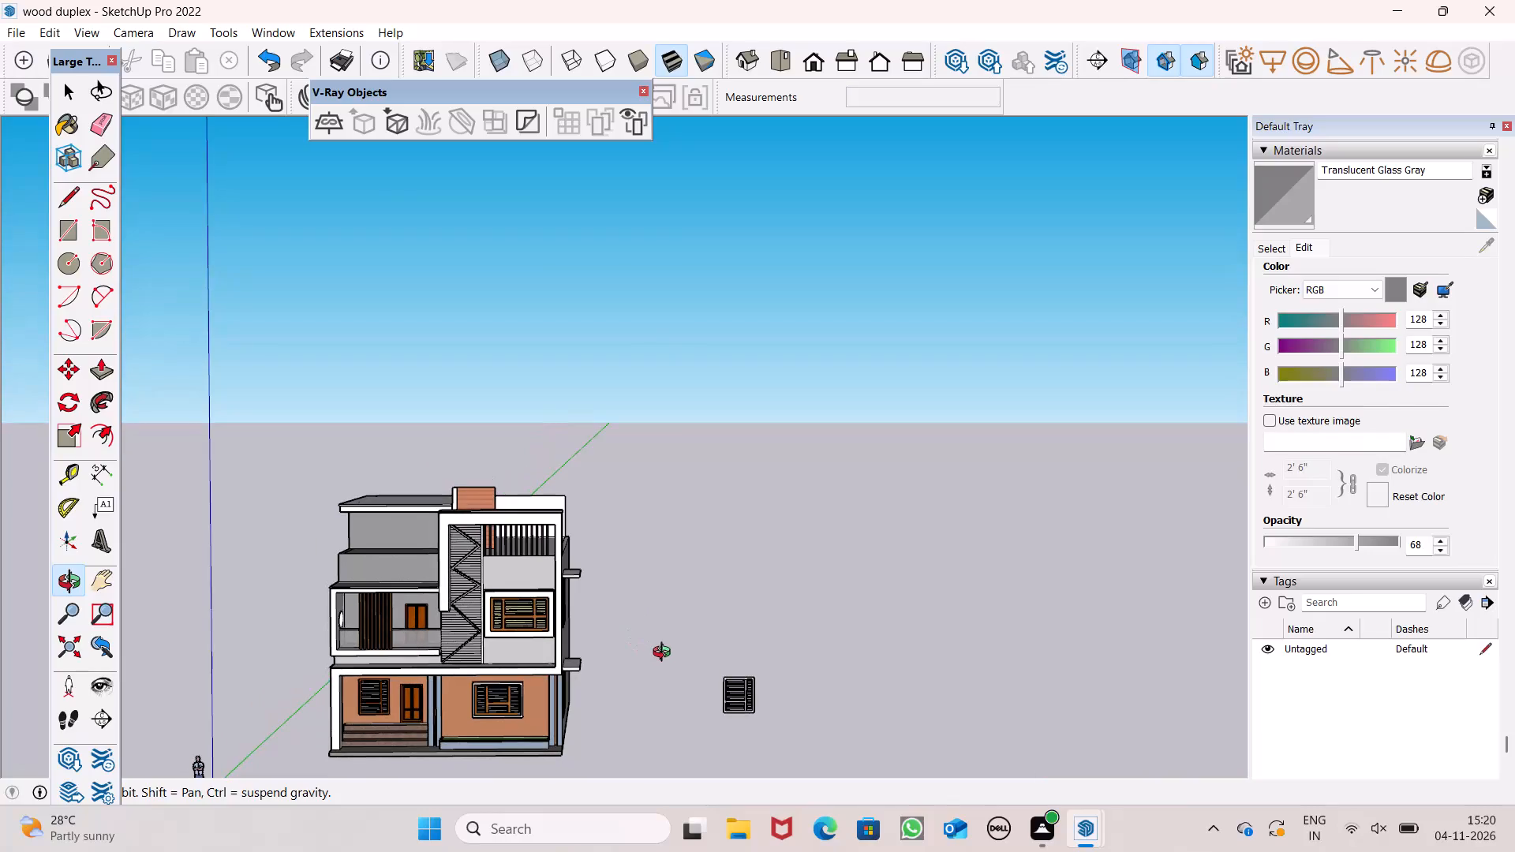
Delete the stray window standing on the ground beside the house.
left_click_drag(666, 652, 589, 624)
left_click_drag(591, 624, 675, 672)
scroll(676, 678, "up", 4)
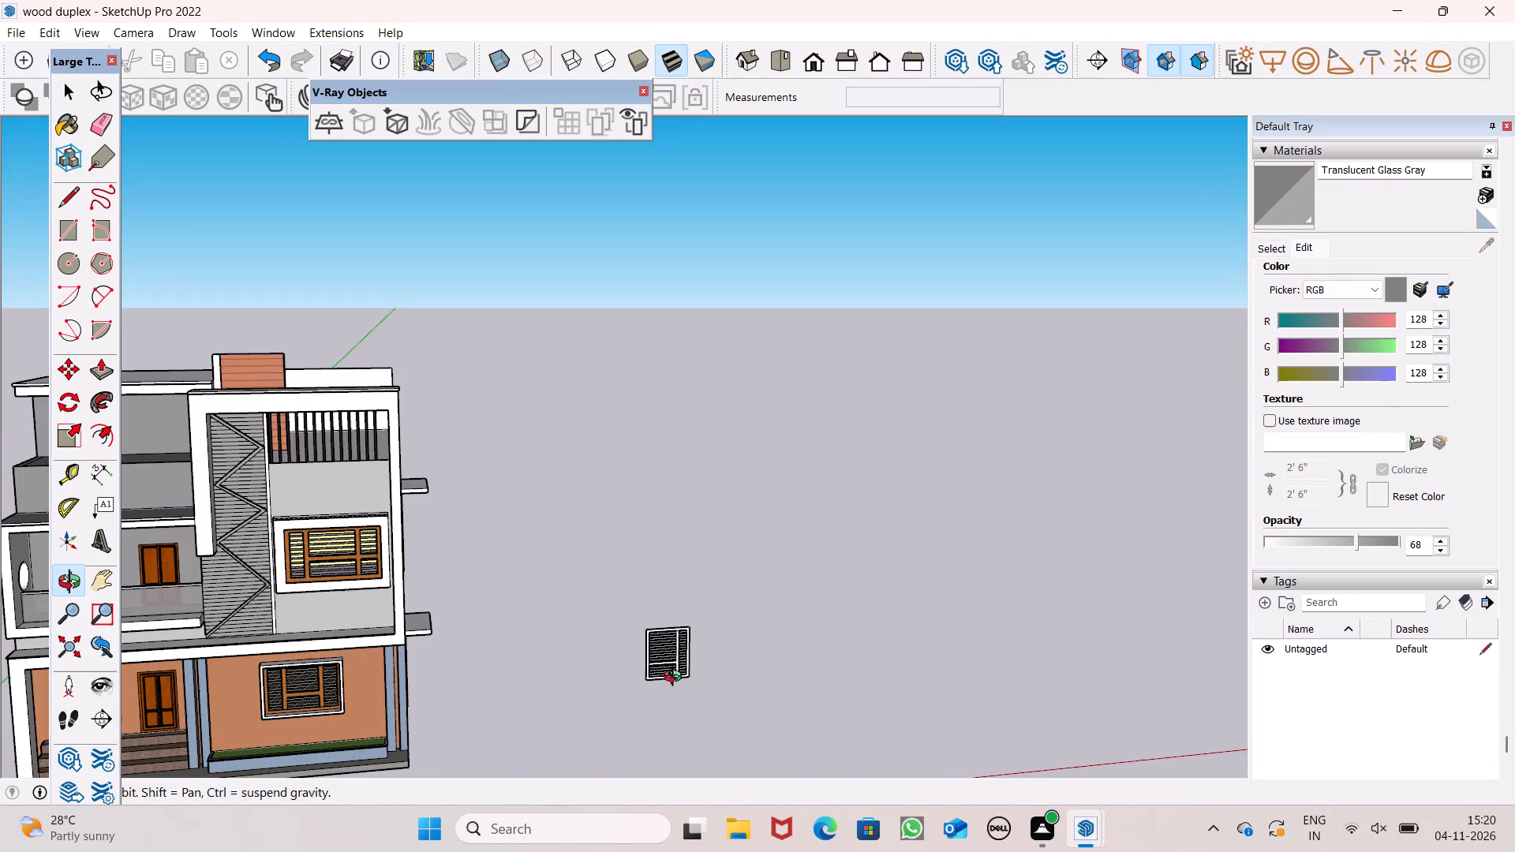
key("space")
scroll(658, 668, "up", 4)
left_click(657, 645)
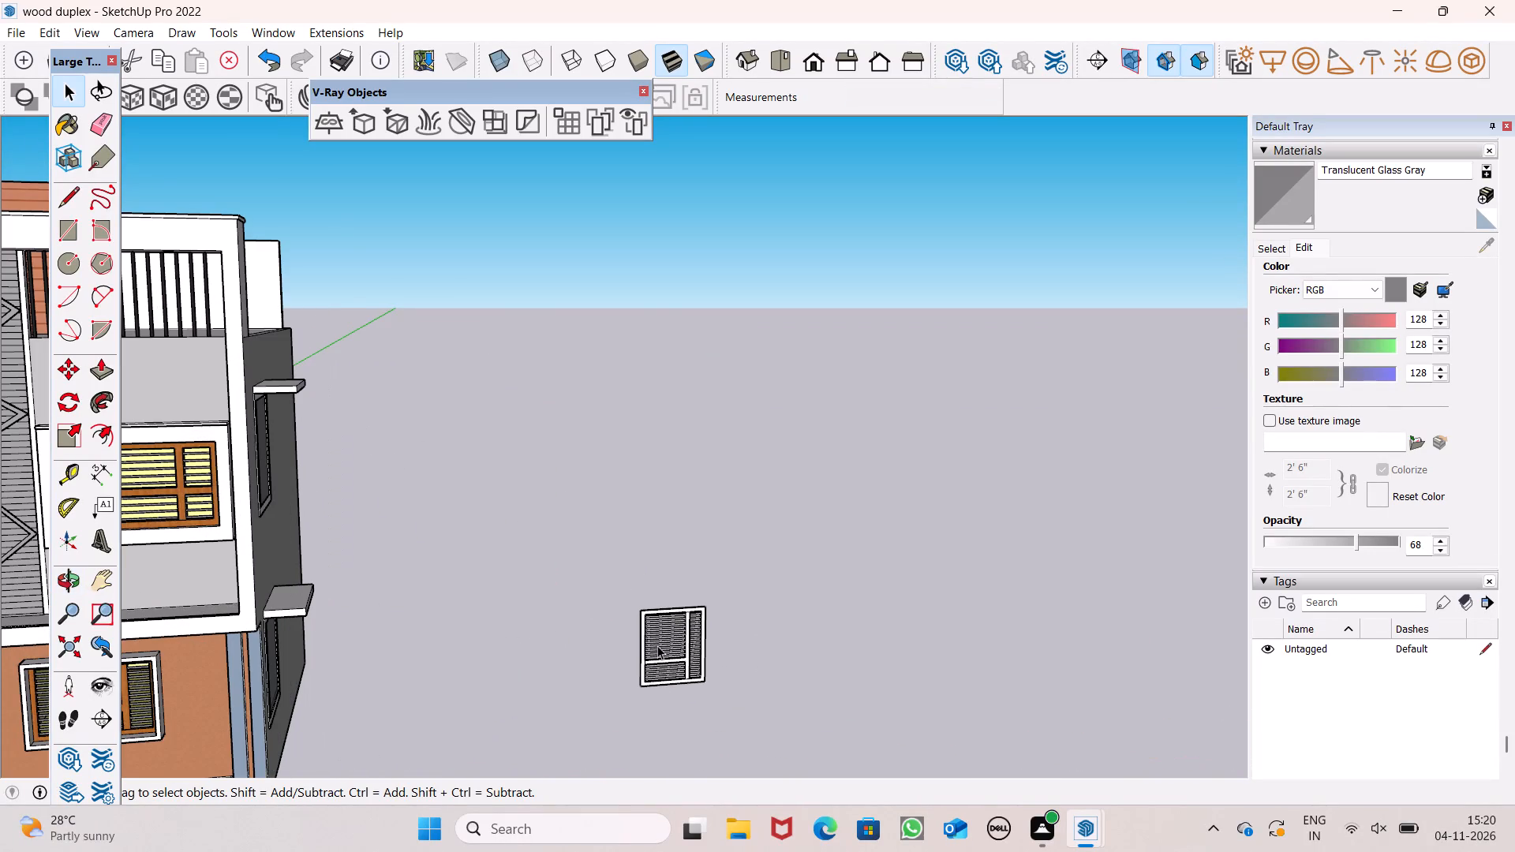
key("Delete")
Examine the house's front elevation, upper-floor window, side wall and roof terrace from several angles.
key("o")
scroll(773, 649, "down", 7)
left_click_drag(814, 699, 323, 665)
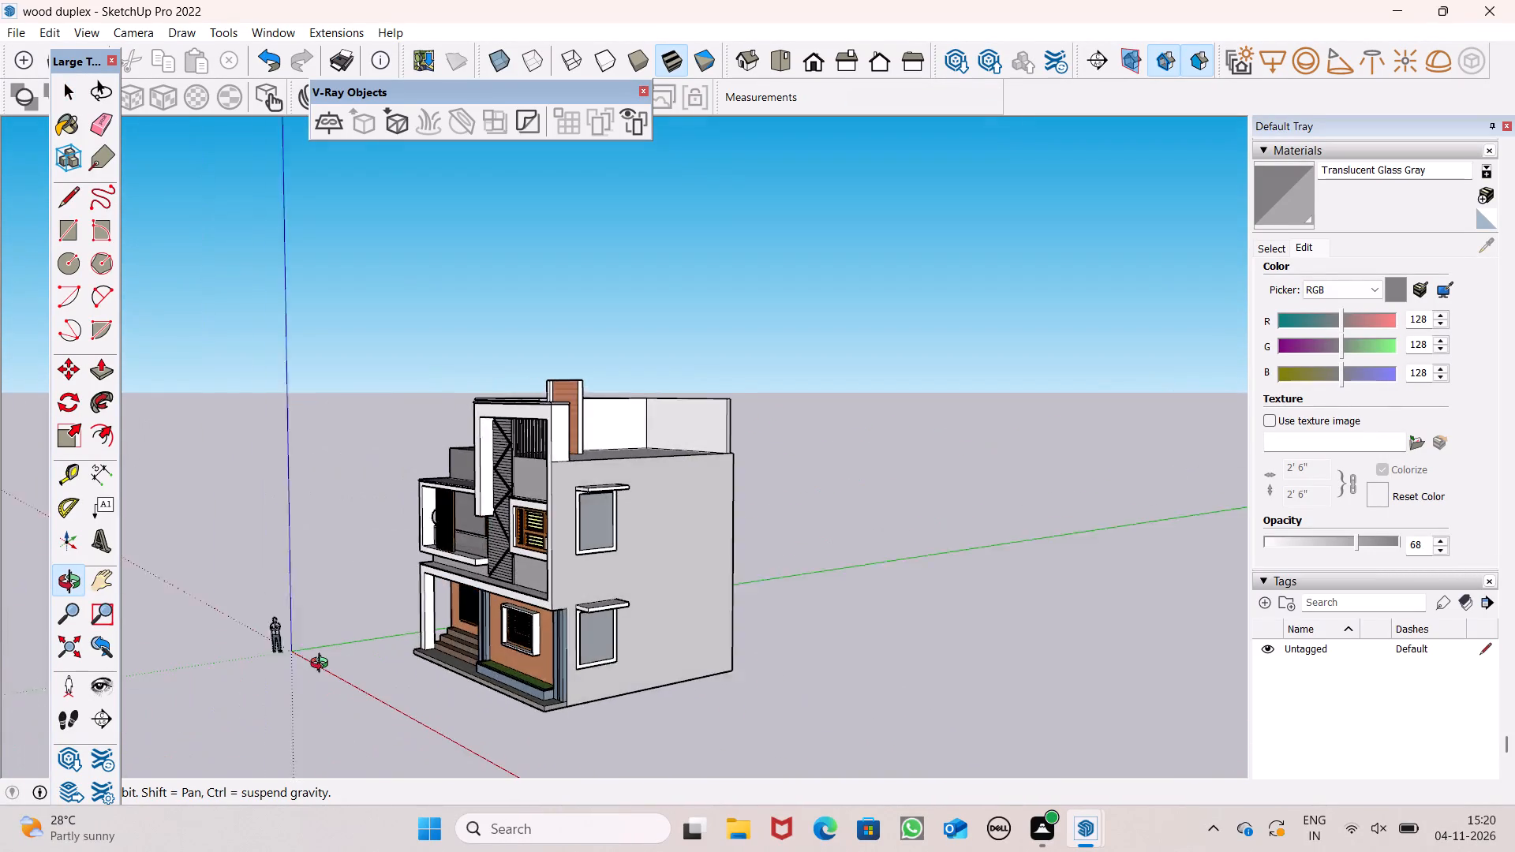
left_click_drag(323, 665, 548, 610)
scroll(436, 537, "up", 9)
left_click_drag(307, 557, 638, 580)
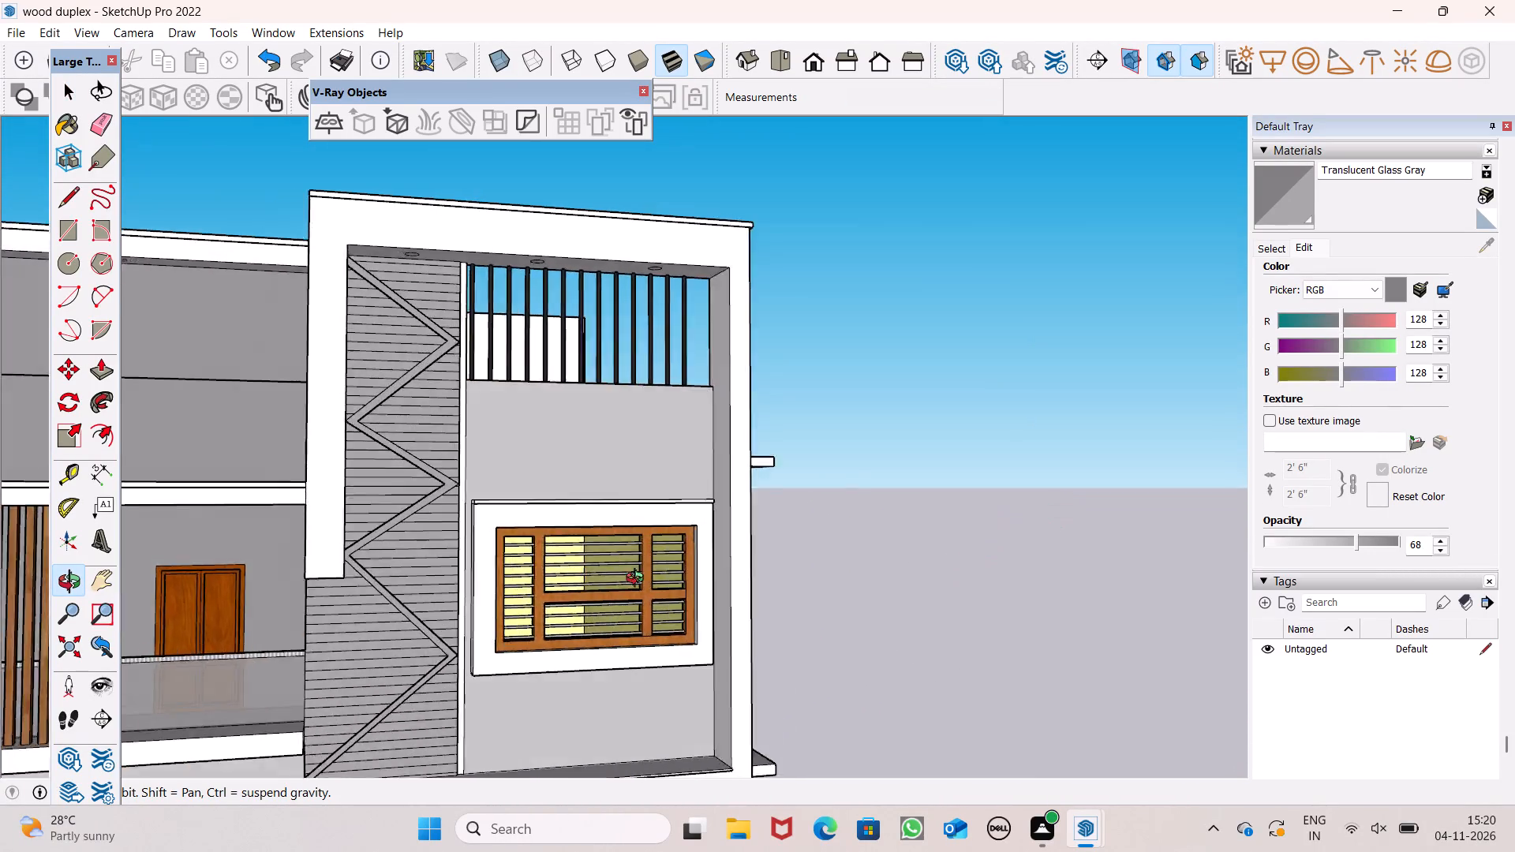
left_click_drag(638, 580, 738, 626)
left_click(736, 625)
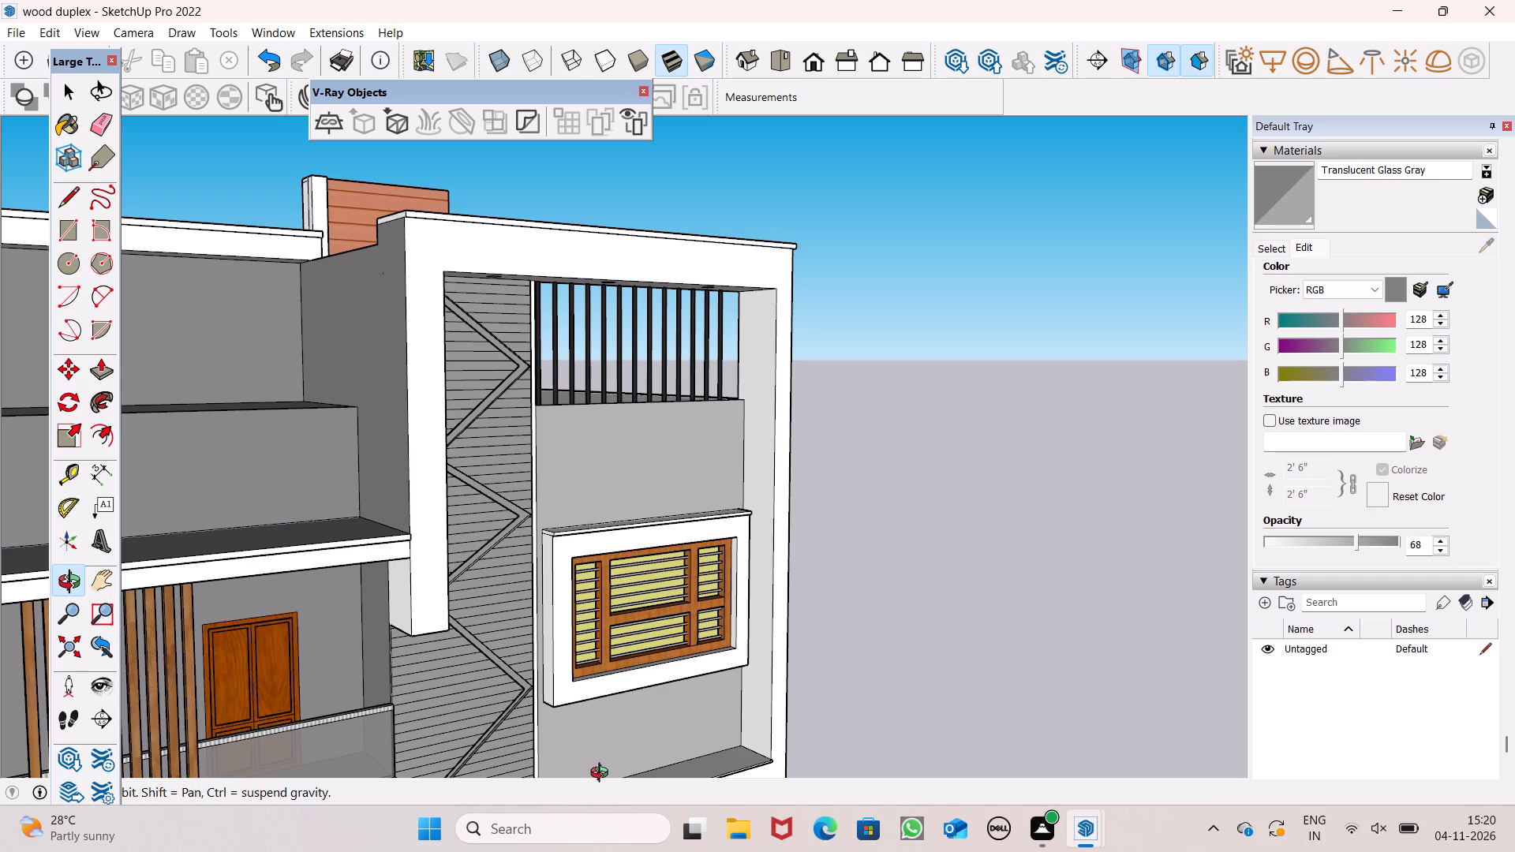
scroll(617, 739, "down", 5)
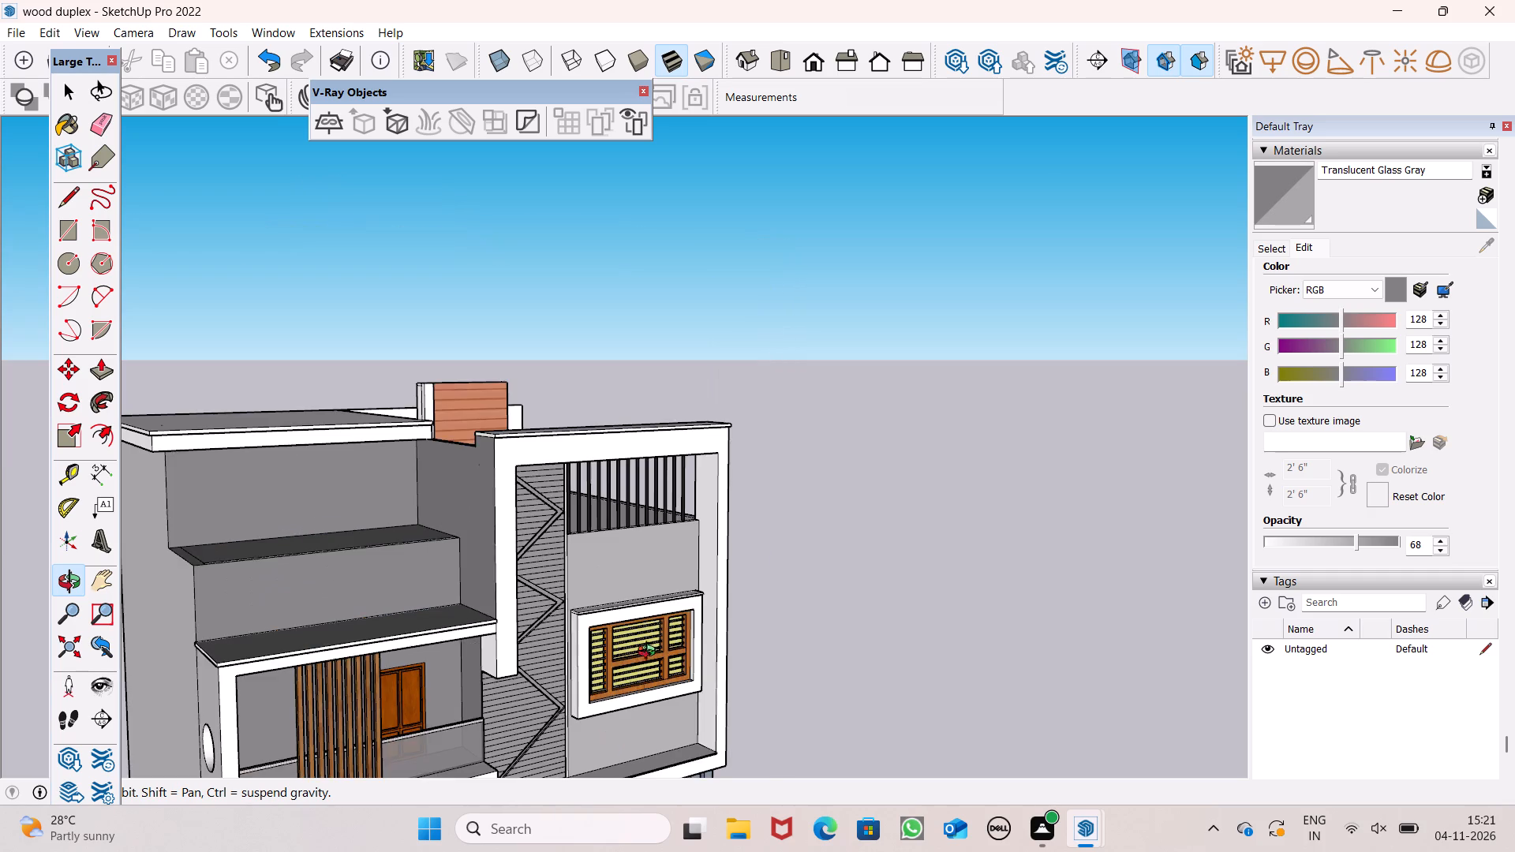
scroll(624, 555, "down", 7)
left_click_drag(603, 420, 246, 721)
left_click_drag(609, 607, 599, 600)
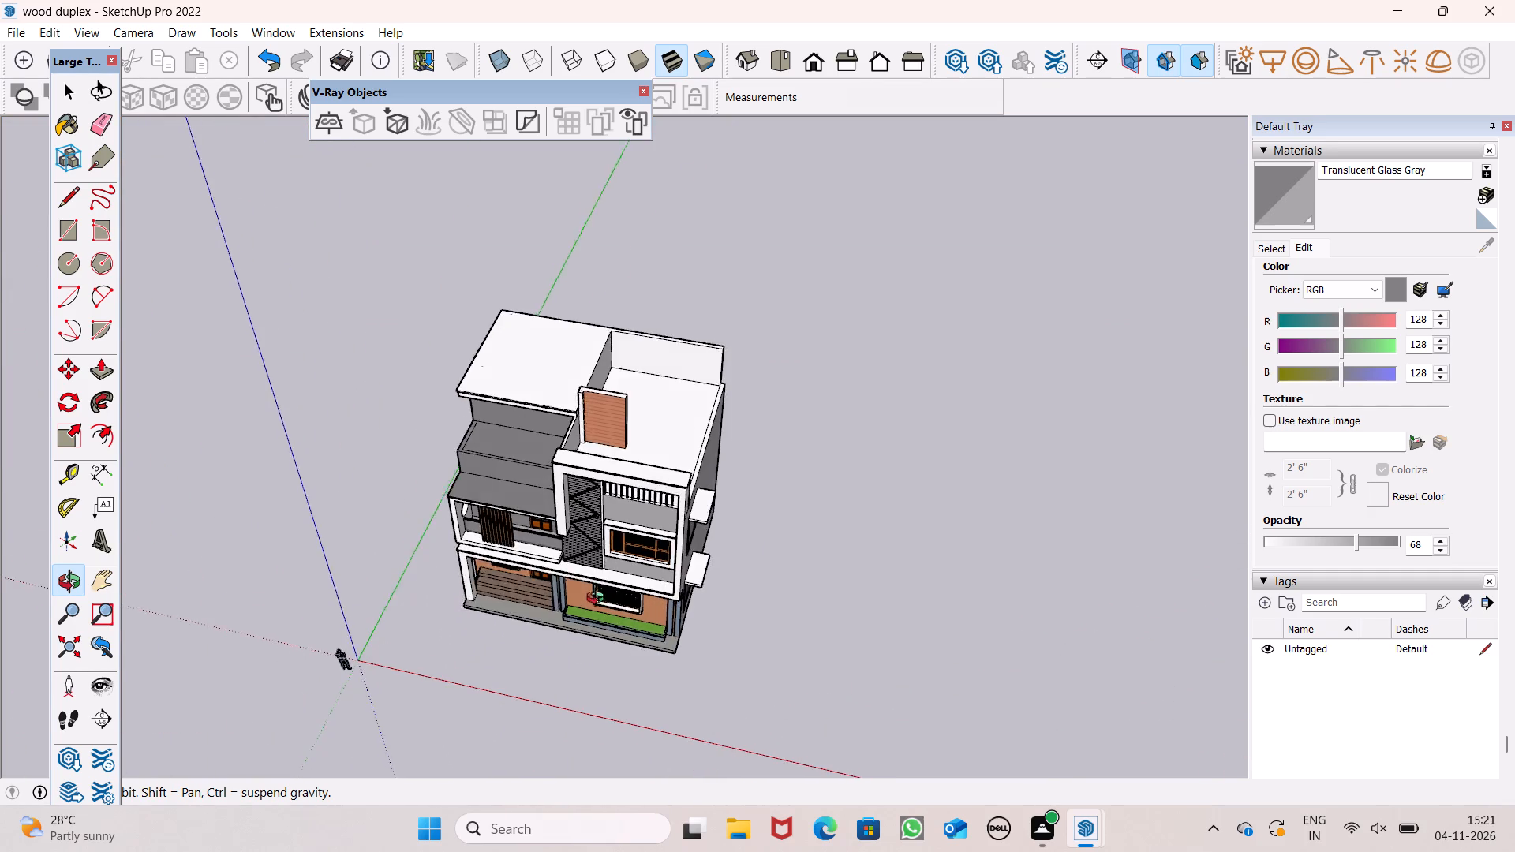
left_click_drag(599, 600, 166, 582)
scroll(520, 571, "down", 3)
left_click_drag(515, 607, 484, 493)
middle_click(598, 395)
Paint the white terrace wall faces on both sides of the wood-clad panel with 0131_Silver from the Colors-Named materials.
scroll(598, 395, "up", 6)
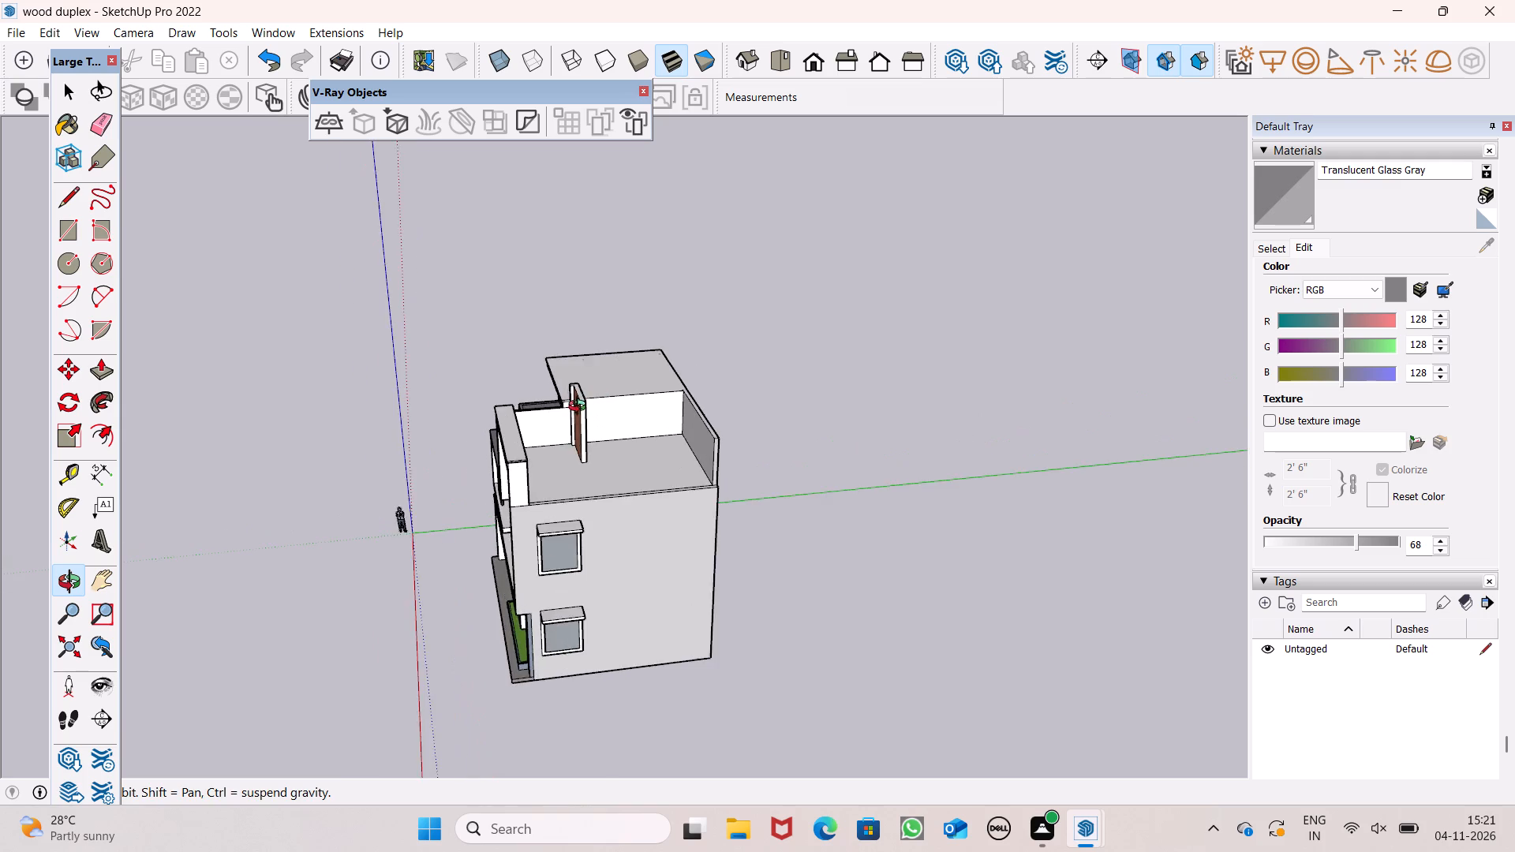
scroll(581, 408, "up", 13)
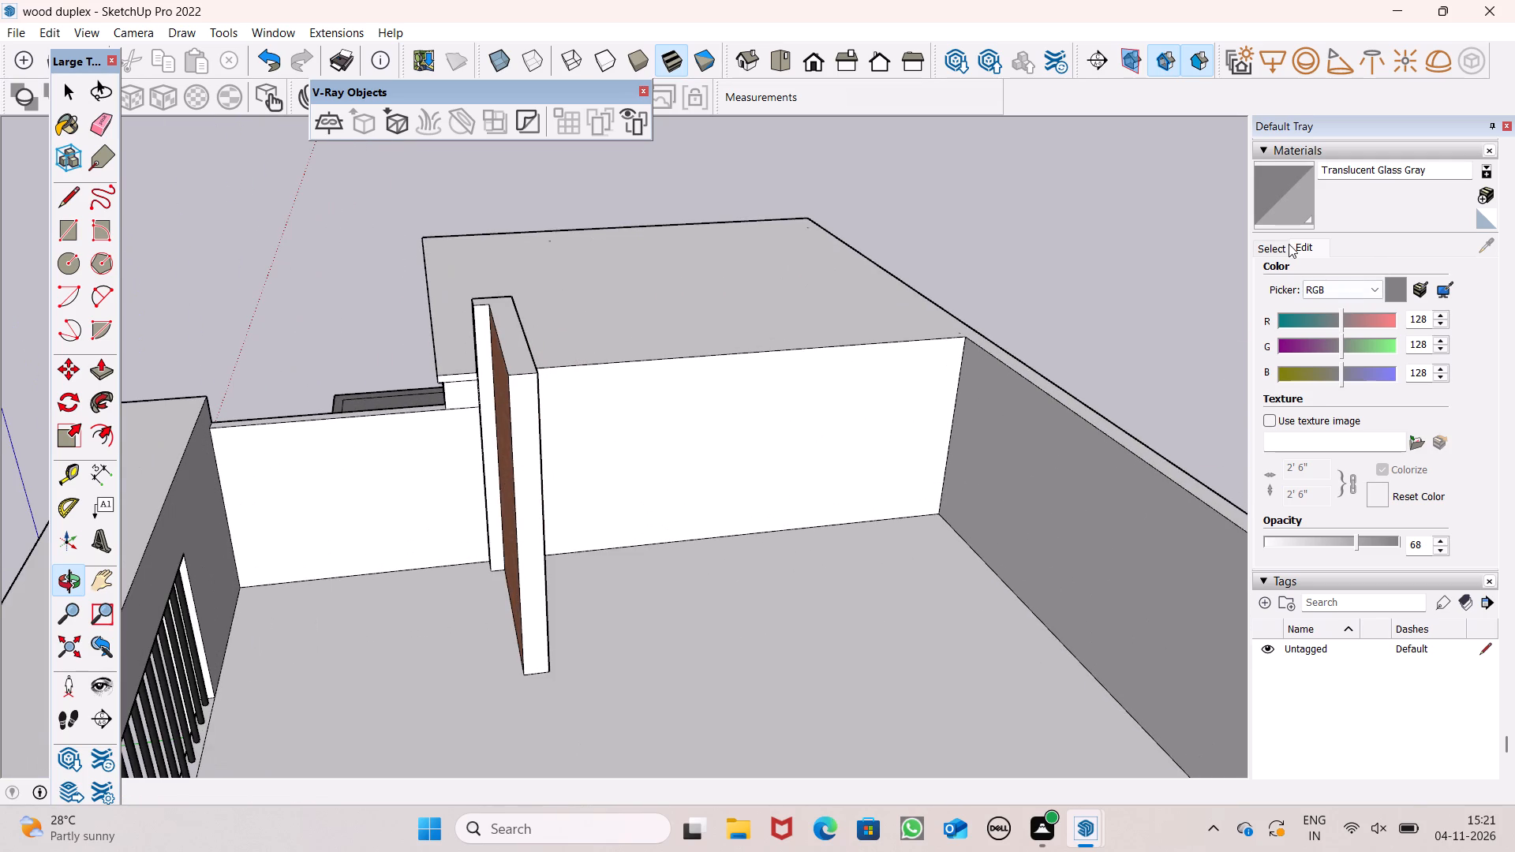
left_click(1264, 244)
left_click(1351, 279)
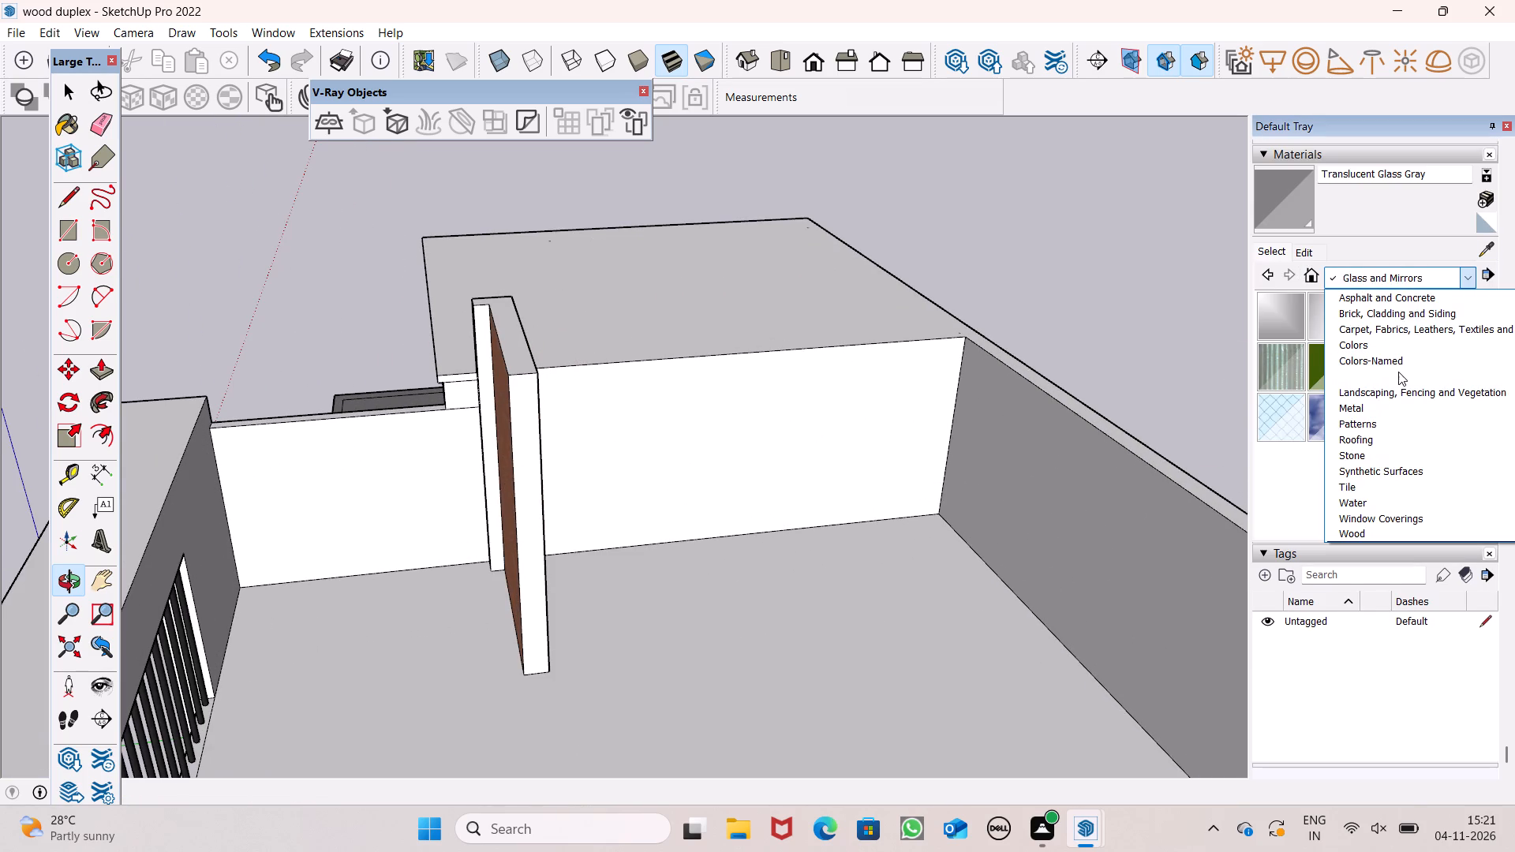
left_click(1382, 357)
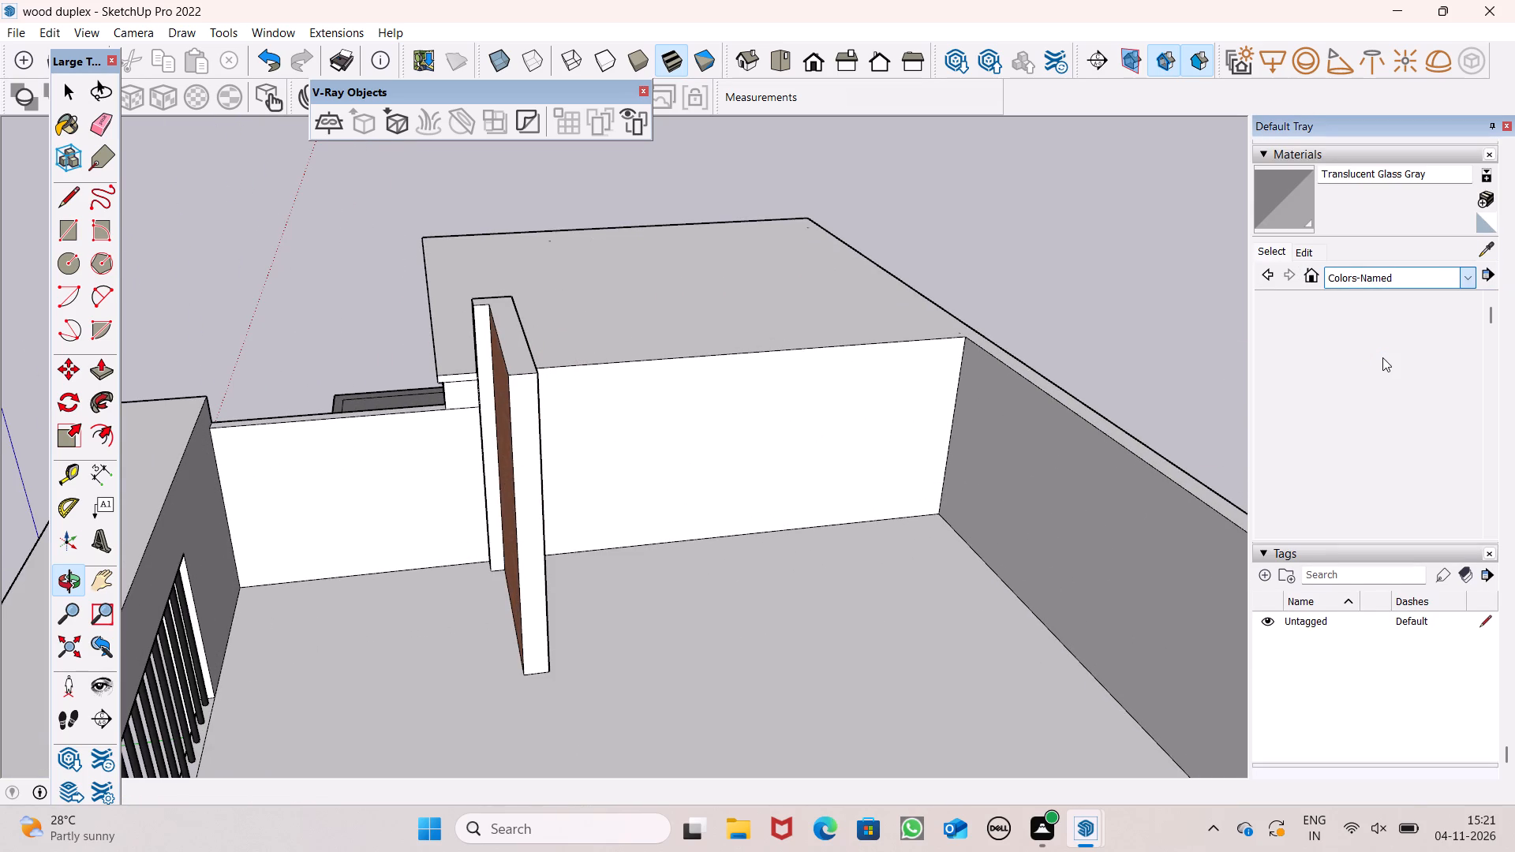
scroll(1382, 357, "down", 2)
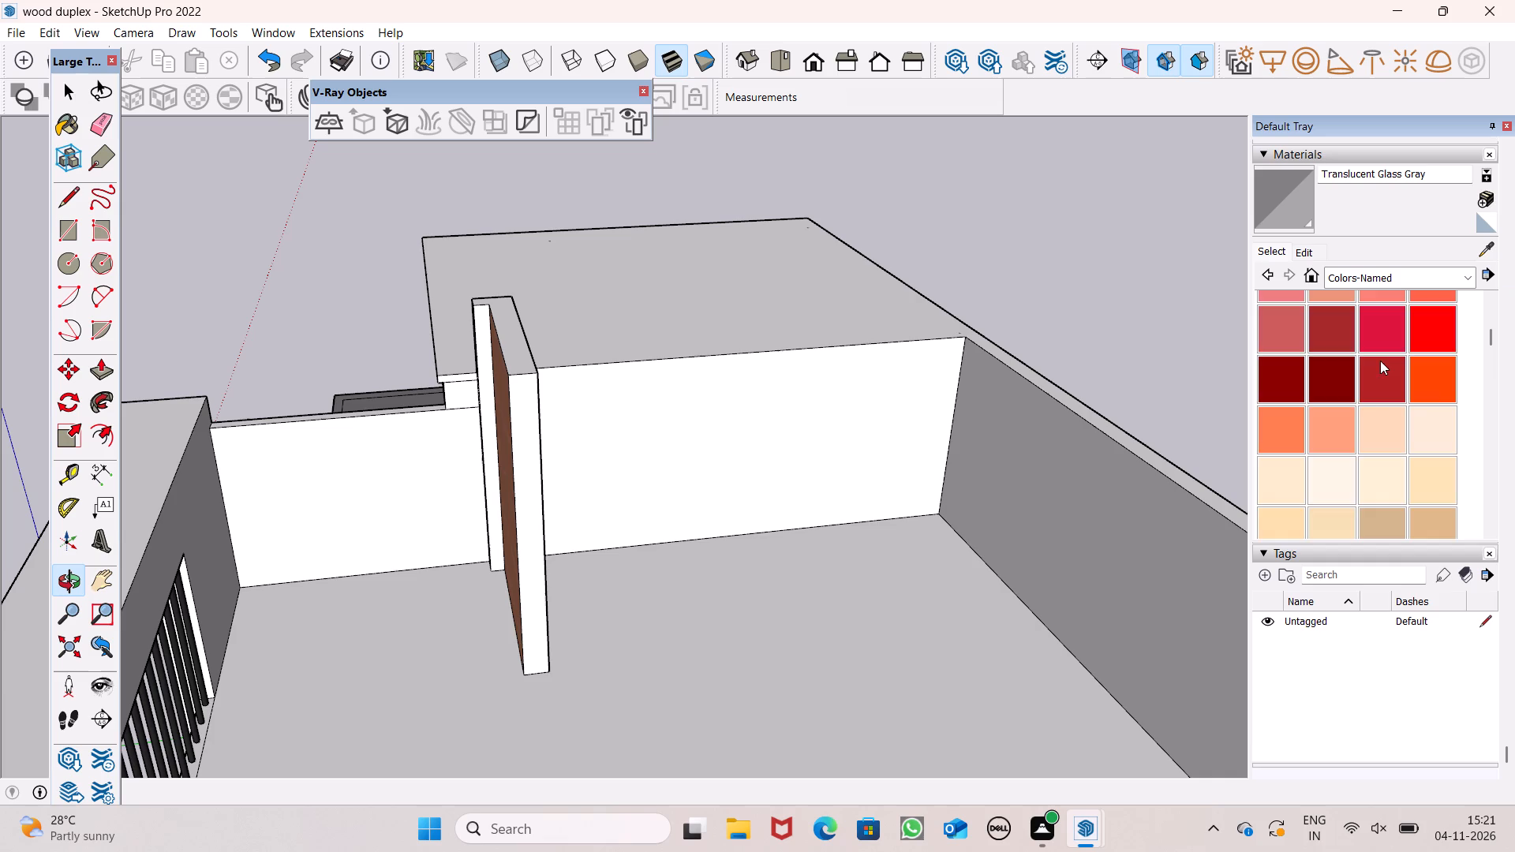
scroll(1380, 361, "down", 16)
scroll(1380, 361, "up", 1)
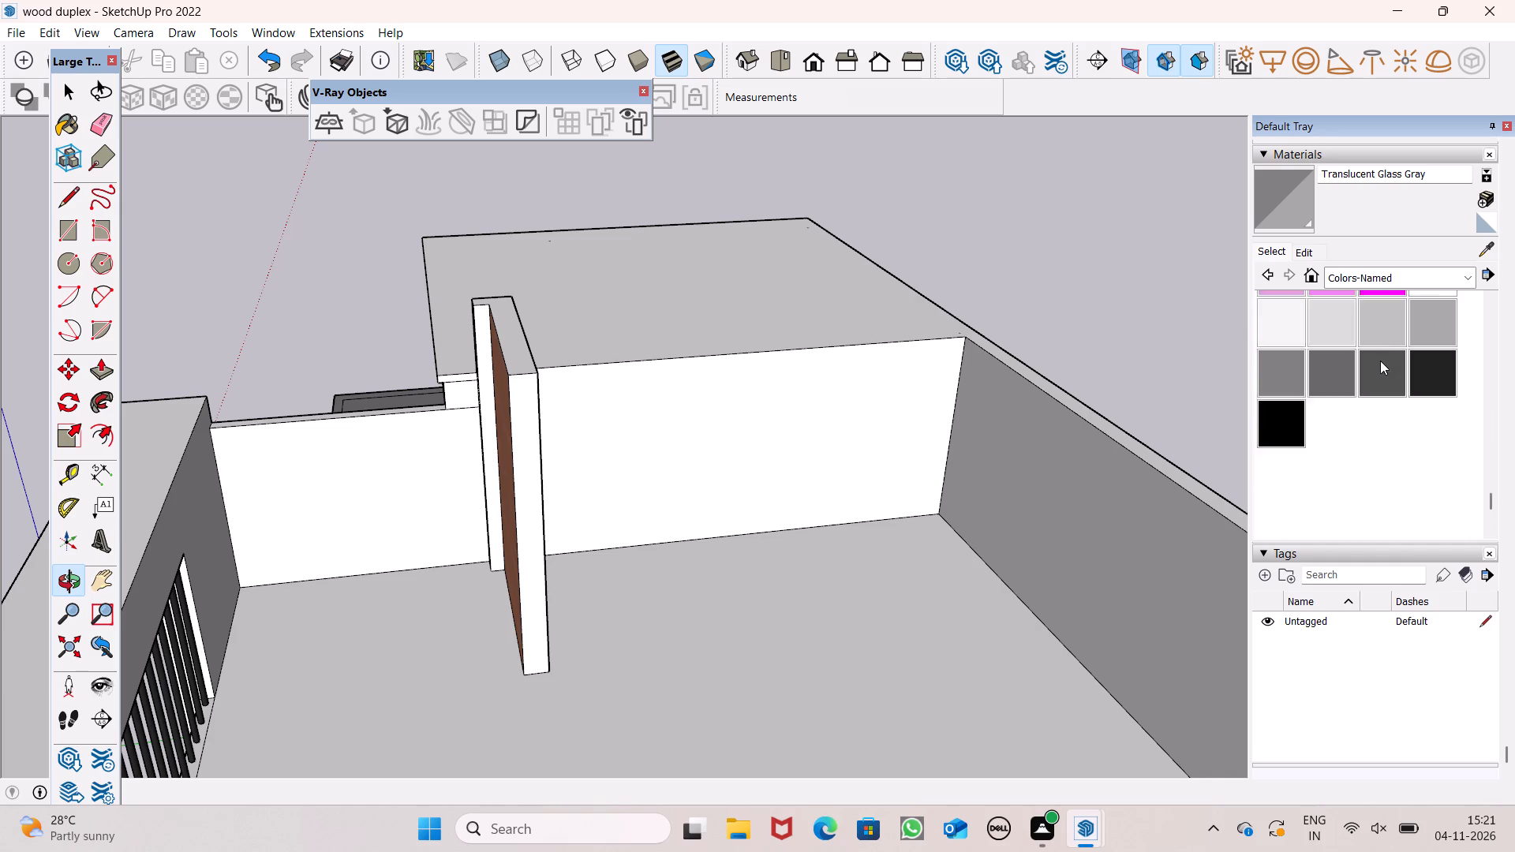
scroll(1380, 361, "up", 1)
scroll(1380, 361, "down", 1)
left_click(1378, 329)
left_click(804, 450)
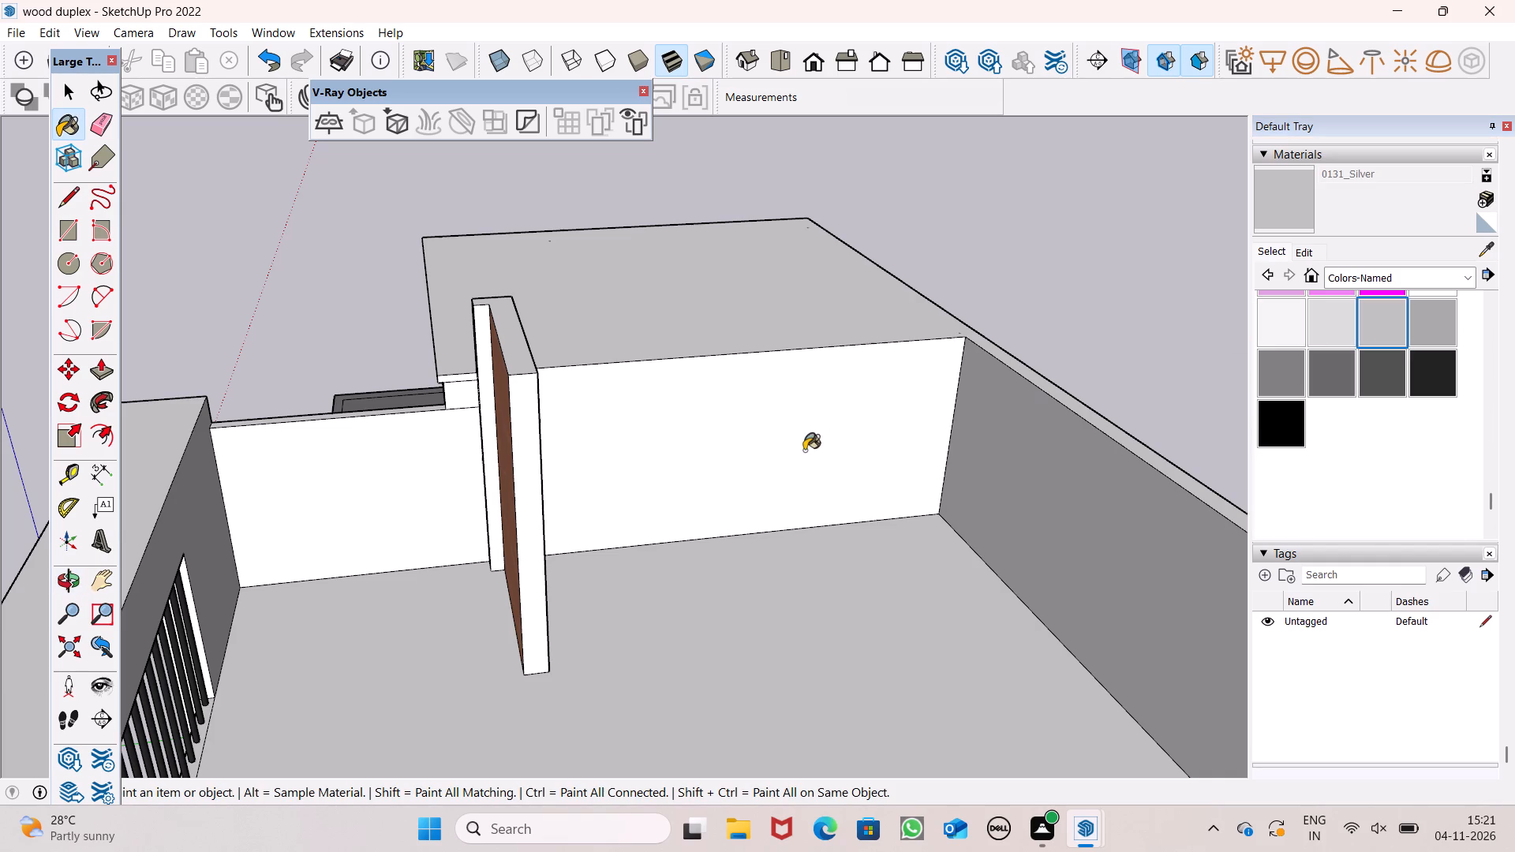
left_click(403, 458)
Erase the edge separating the small white face under the roof slab from the silver terrace wall.
left_click(61, 577)
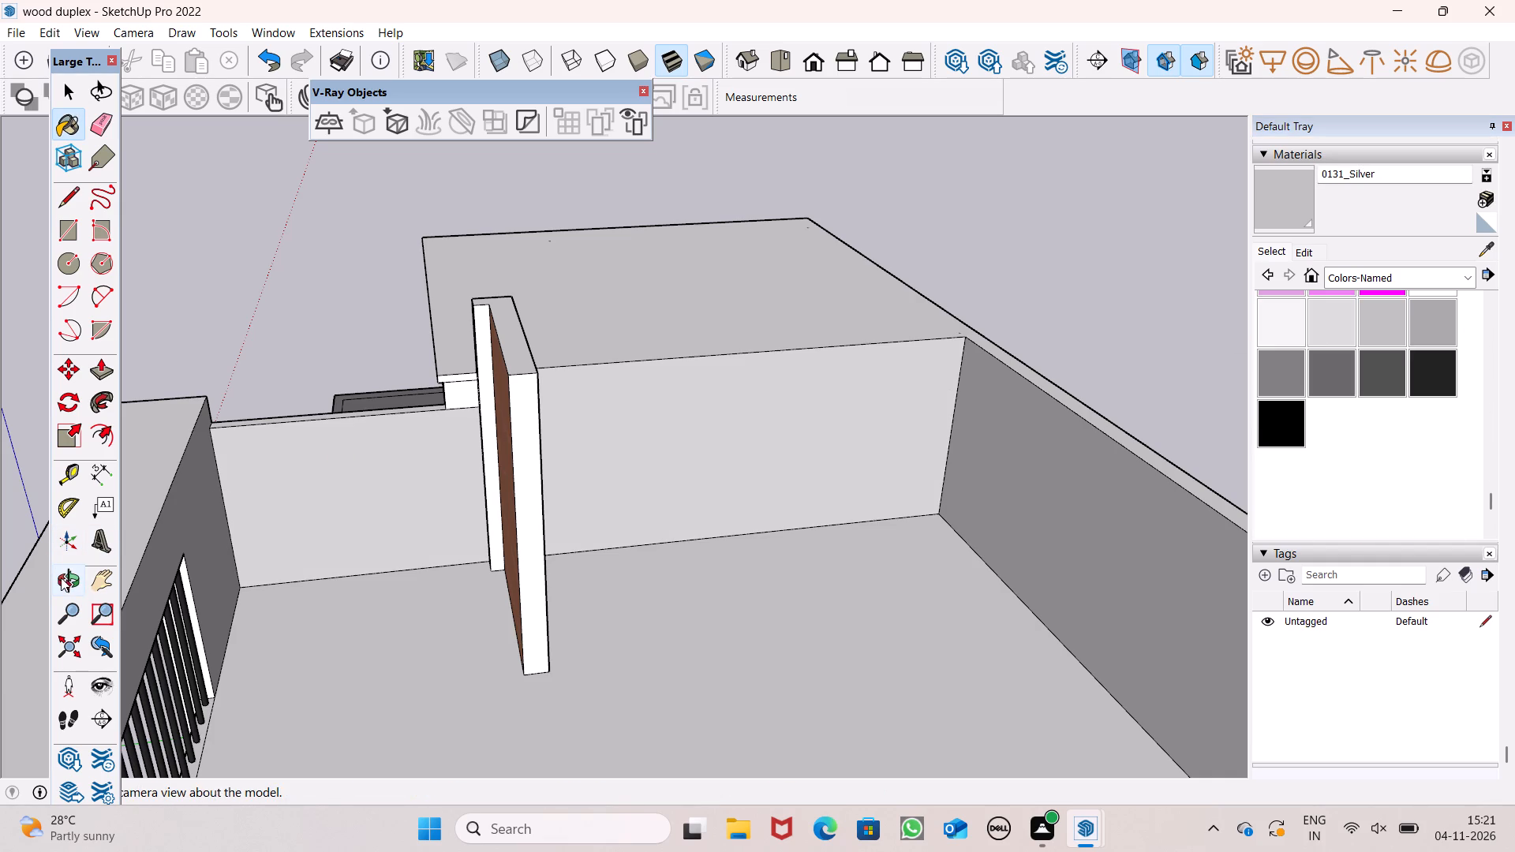
left_click_drag(329, 498, 475, 498)
scroll(496, 413, "up", 16)
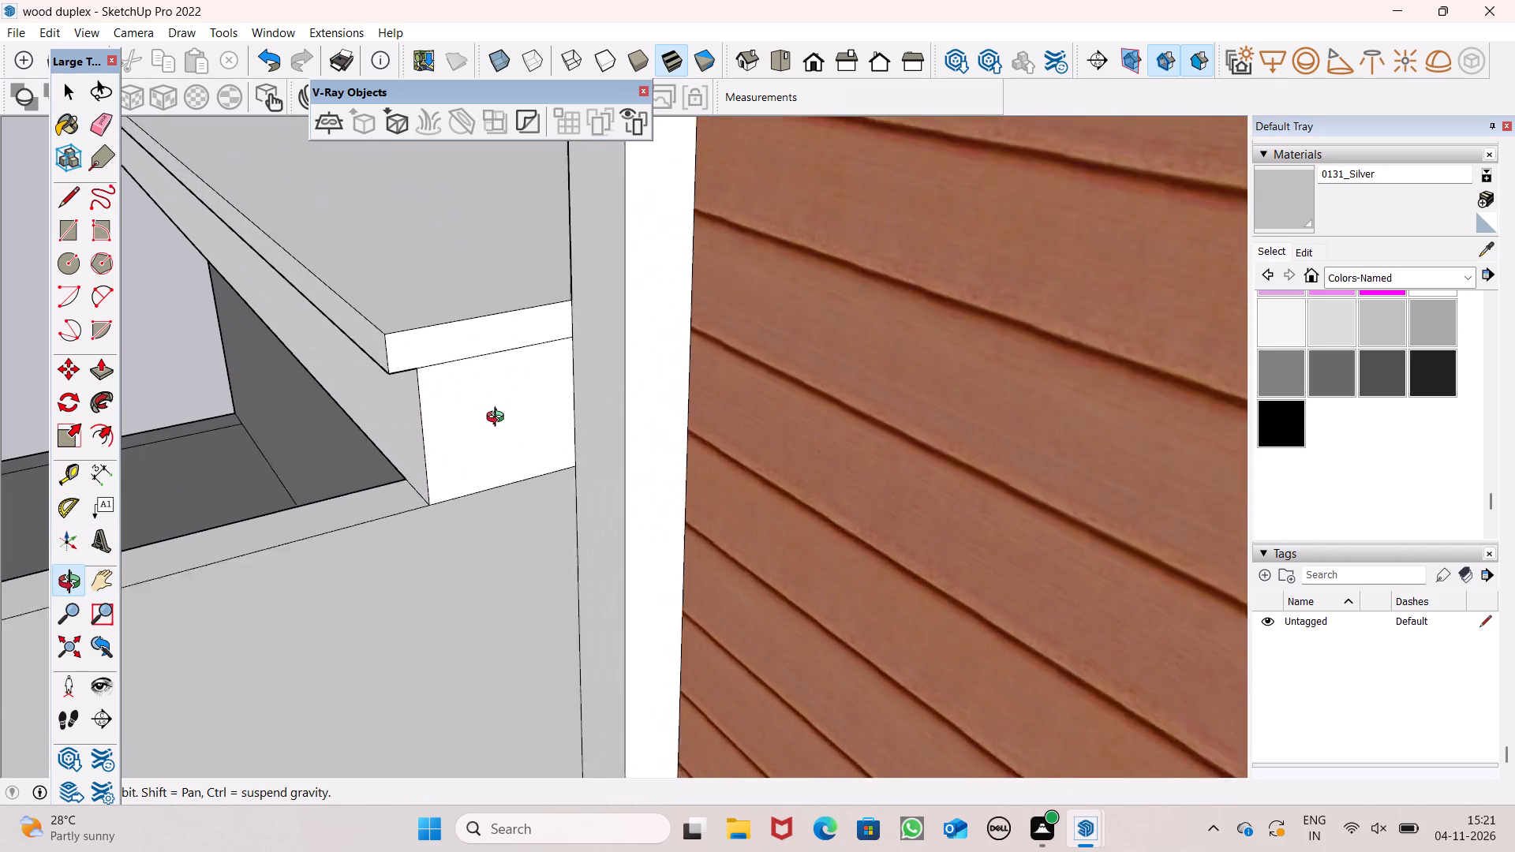
scroll(499, 419, "up", 3)
key("e")
left_click_drag(531, 520, 531, 499)
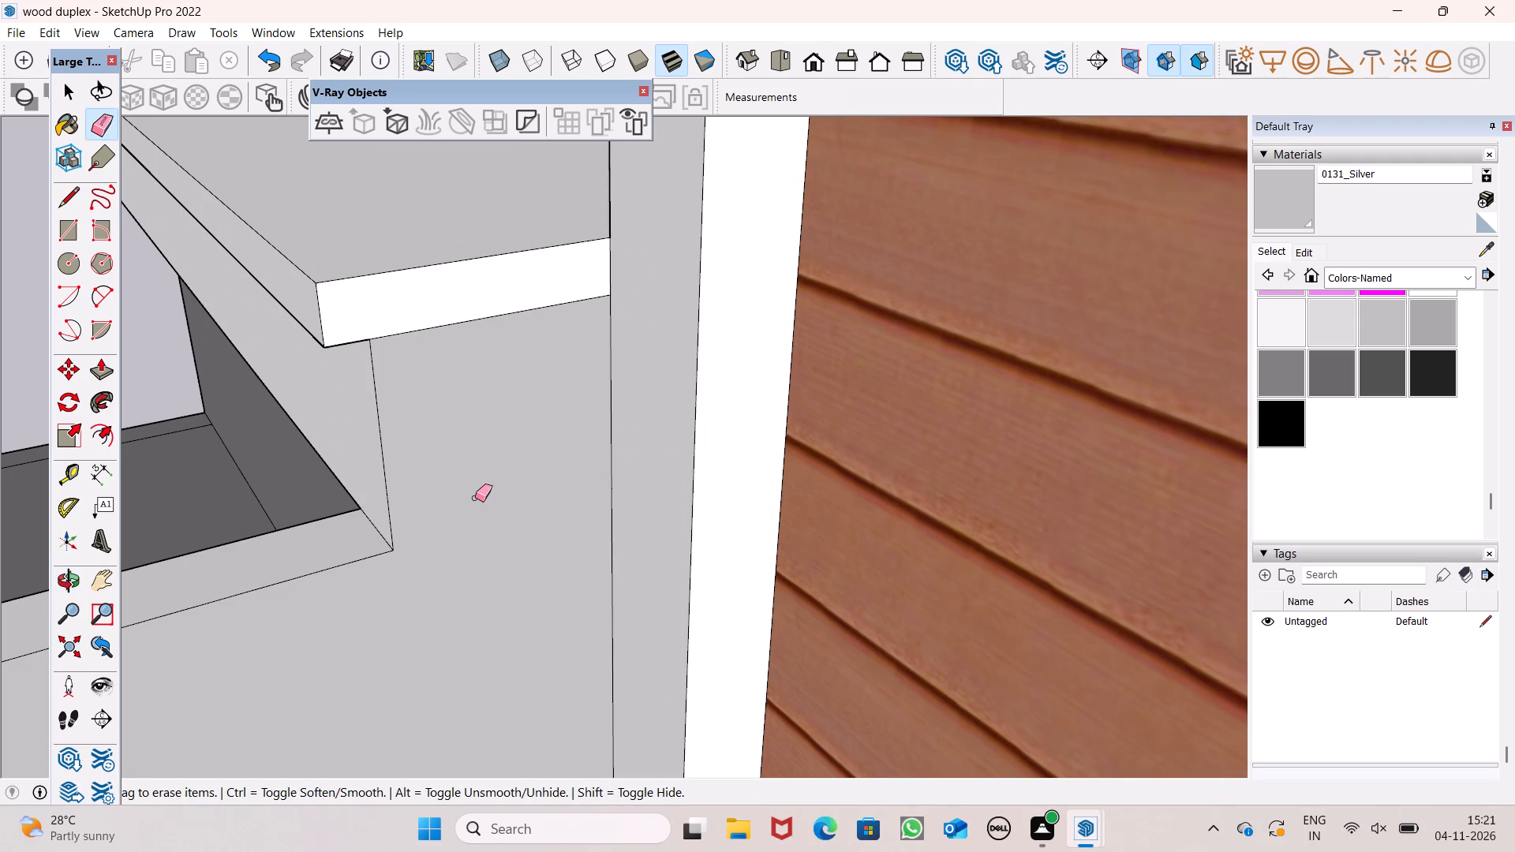
Examine the roof slab edge, wood-clad panel and terrace walls from the front, above and side.
key("space")
type("o")
scroll(503, 448, "down", 12)
left_click_drag(454, 485, 708, 465)
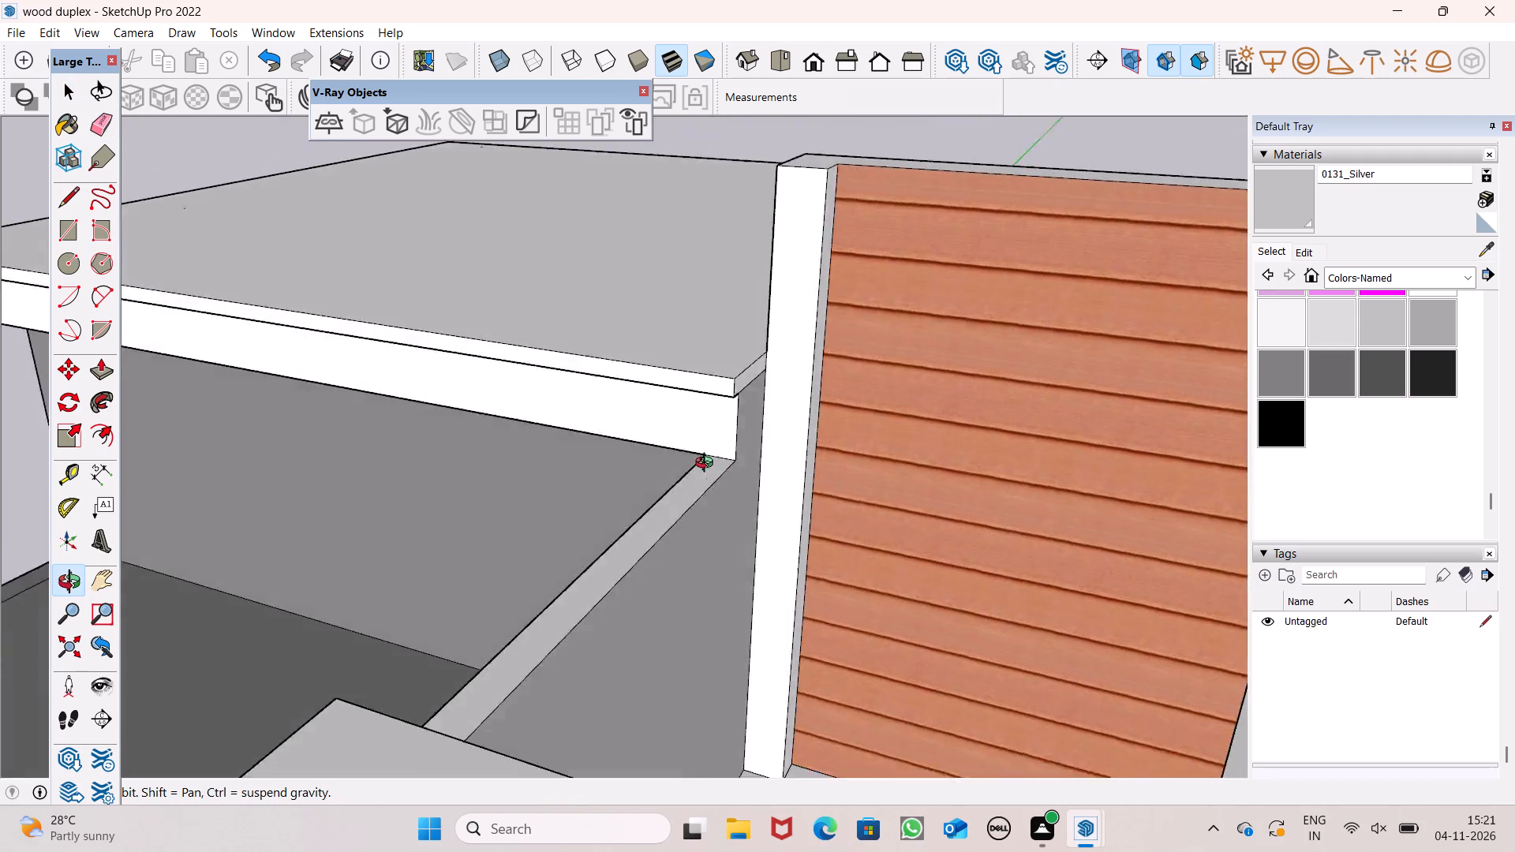
left_click_drag(708, 465, 802, 510)
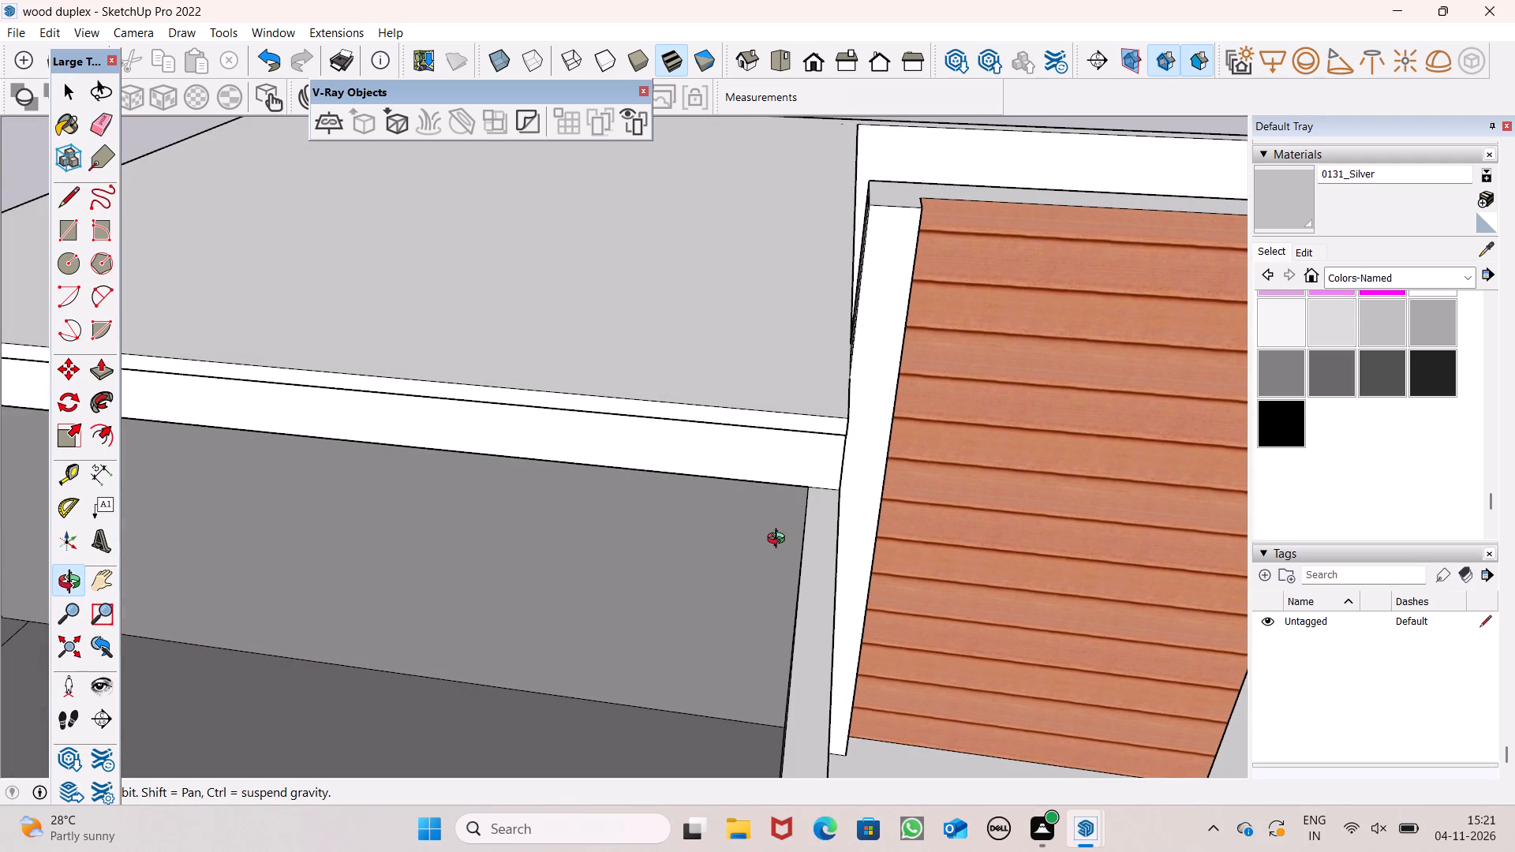
left_click_drag(766, 564, 770, 372, "shift")
scroll(770, 366, "down", 3)
left_click_drag(757, 445, 1249, 411)
left_click_drag(1037, 391, 831, 478, "shift")
left_click_drag(840, 499, 1026, 743)
left_click_drag(1011, 719, 967, 590)
left_click_drag(937, 463, 920, 507, "shift")
left_click_drag(863, 539, 67, 623)
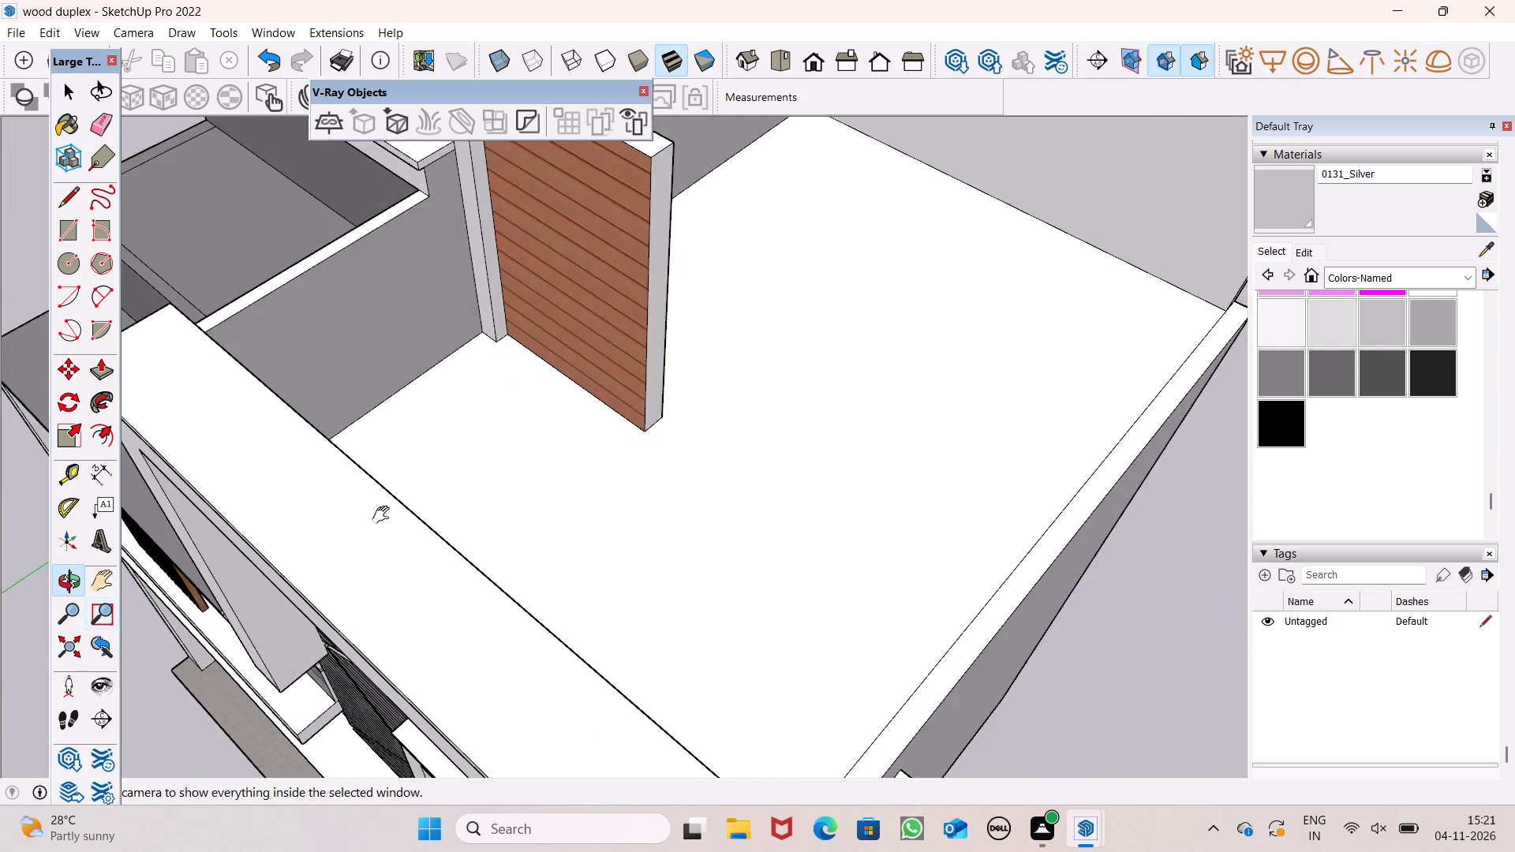
left_click_drag(414, 520, 140, 619, "shift")
left_click_drag(638, 486, 832, 232, "shift")
scroll(757, 319, "down", 3)
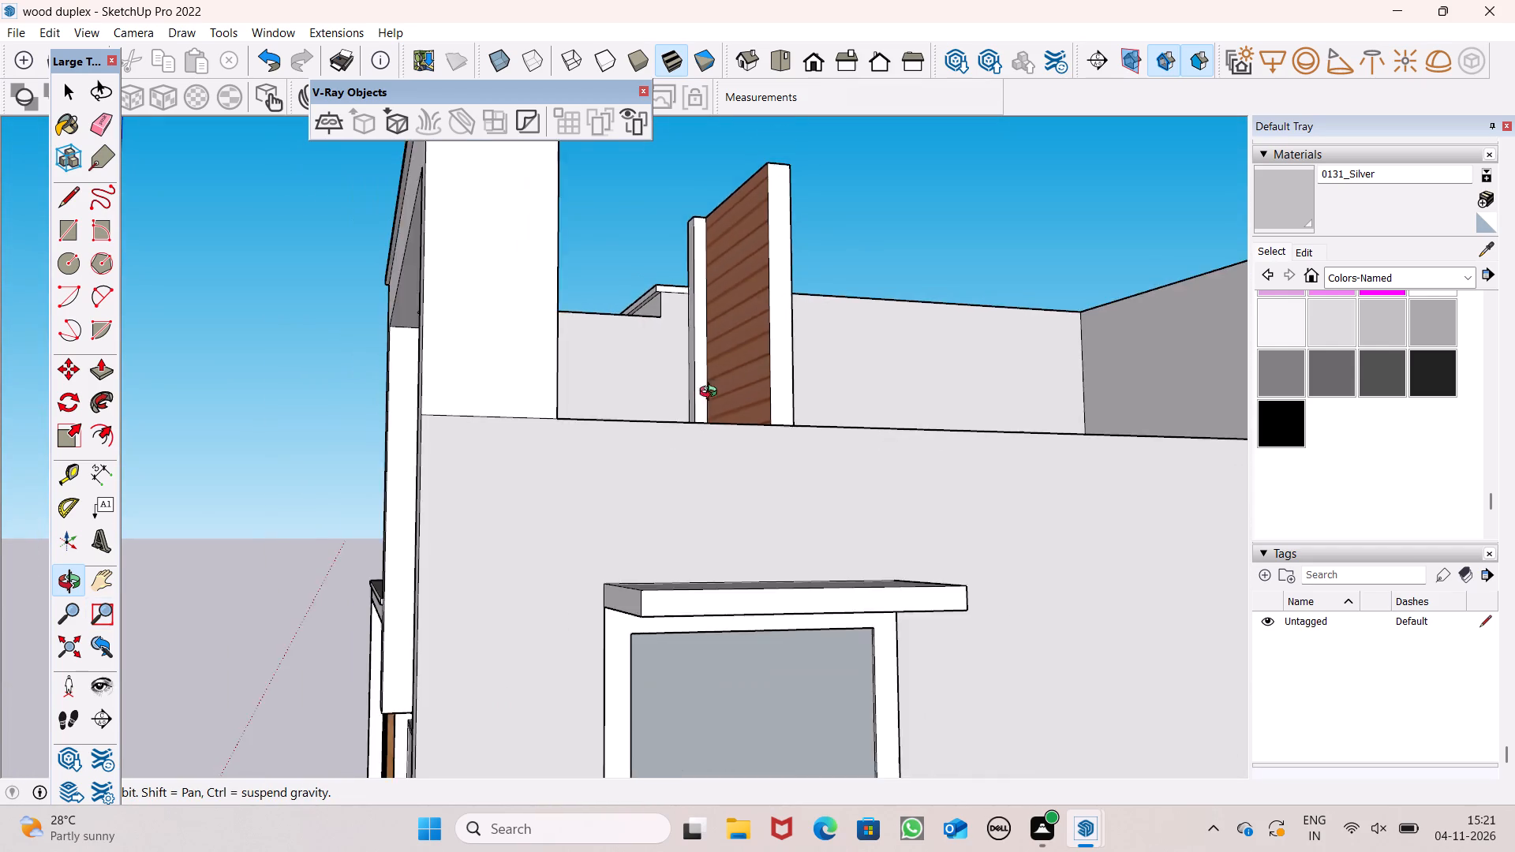
left_click_drag(728, 419, 772, 506)
left_click_drag(783, 477, 735, 499, "shift")
left_click_drag(735, 508, 767, 620)
left_click_drag(791, 453, 780, 508, "shift")
left_click_drag(777, 514, 802, 547)
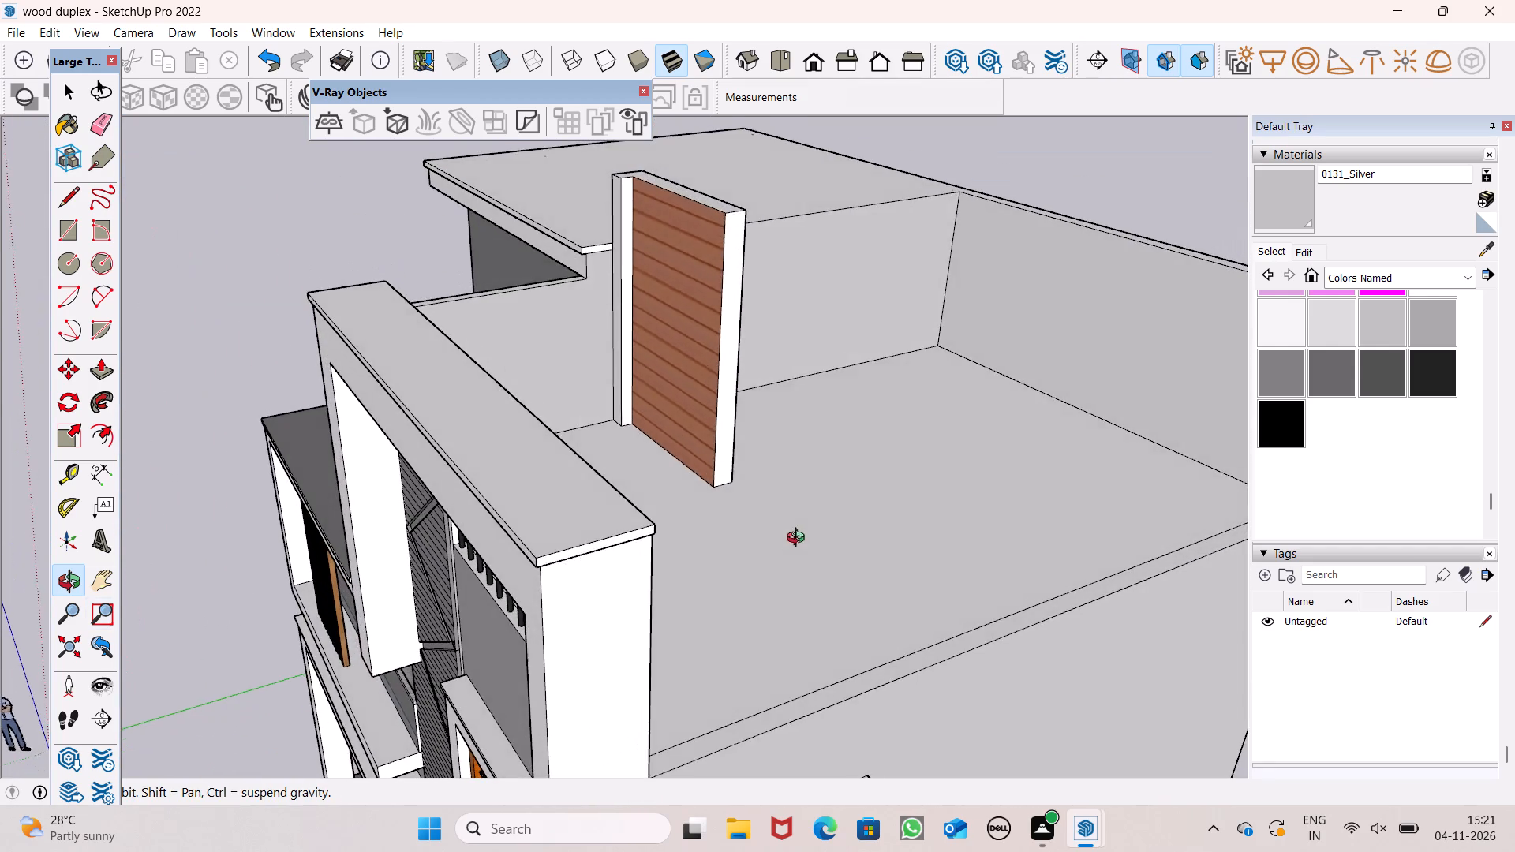
Paint the remaining white face of the parapet wall behind the terrace with 0131_Silver.
left_click_drag(800, 476, 740, 541)
left_click_drag(986, 531, 1240, 459)
left_click_drag(1100, 464, 1023, 490, "shift")
left_click(1282, 197)
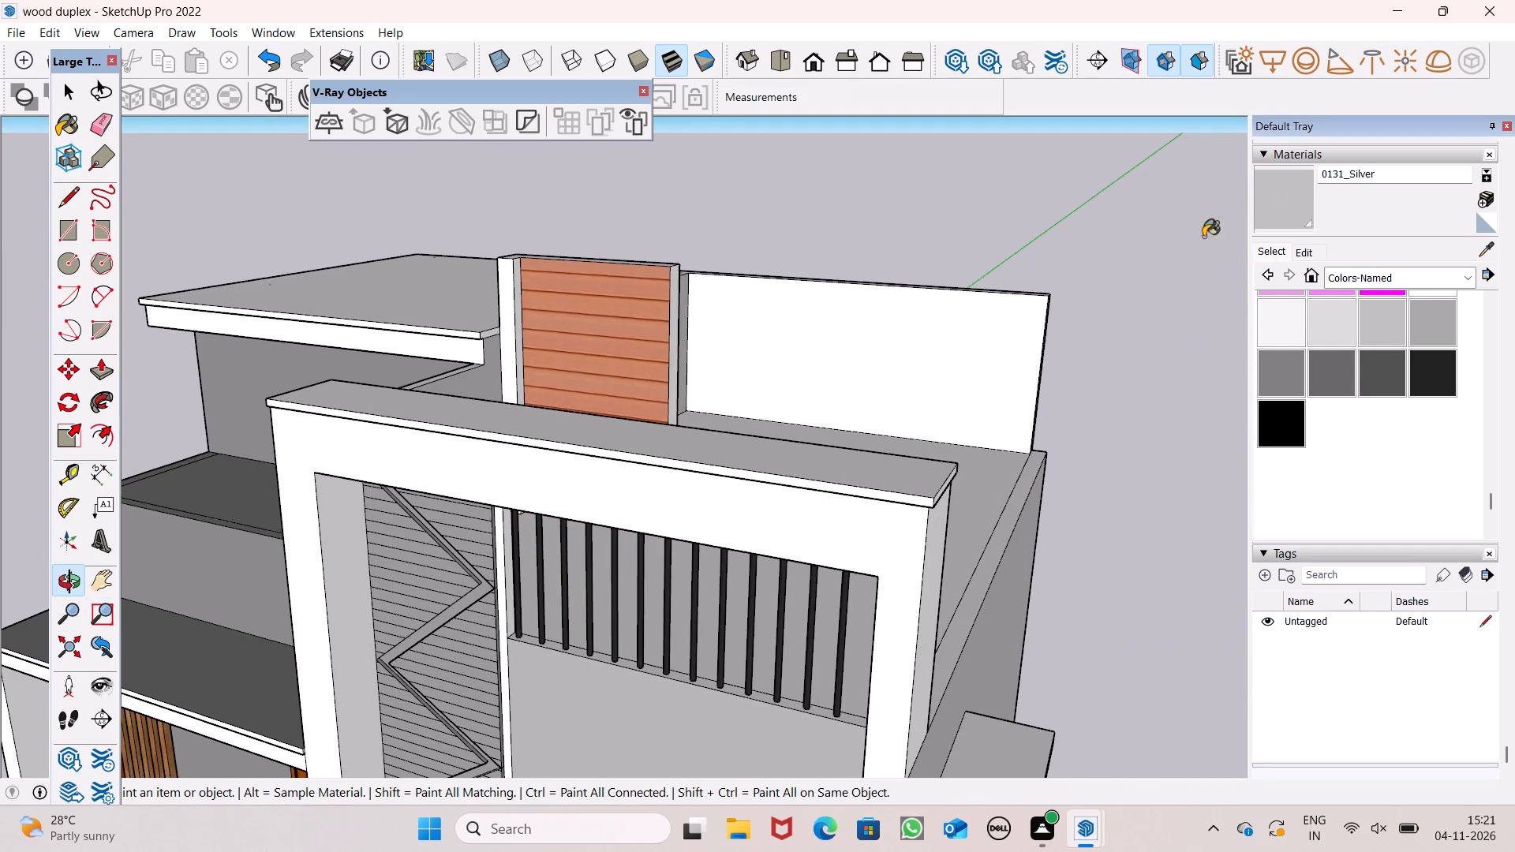
left_click(958, 378)
Examine the terrace parapets, the front frame and the wood-clad panel's back, end and top faces.
key("o")
left_click_drag(1079, 503, 364, 545)
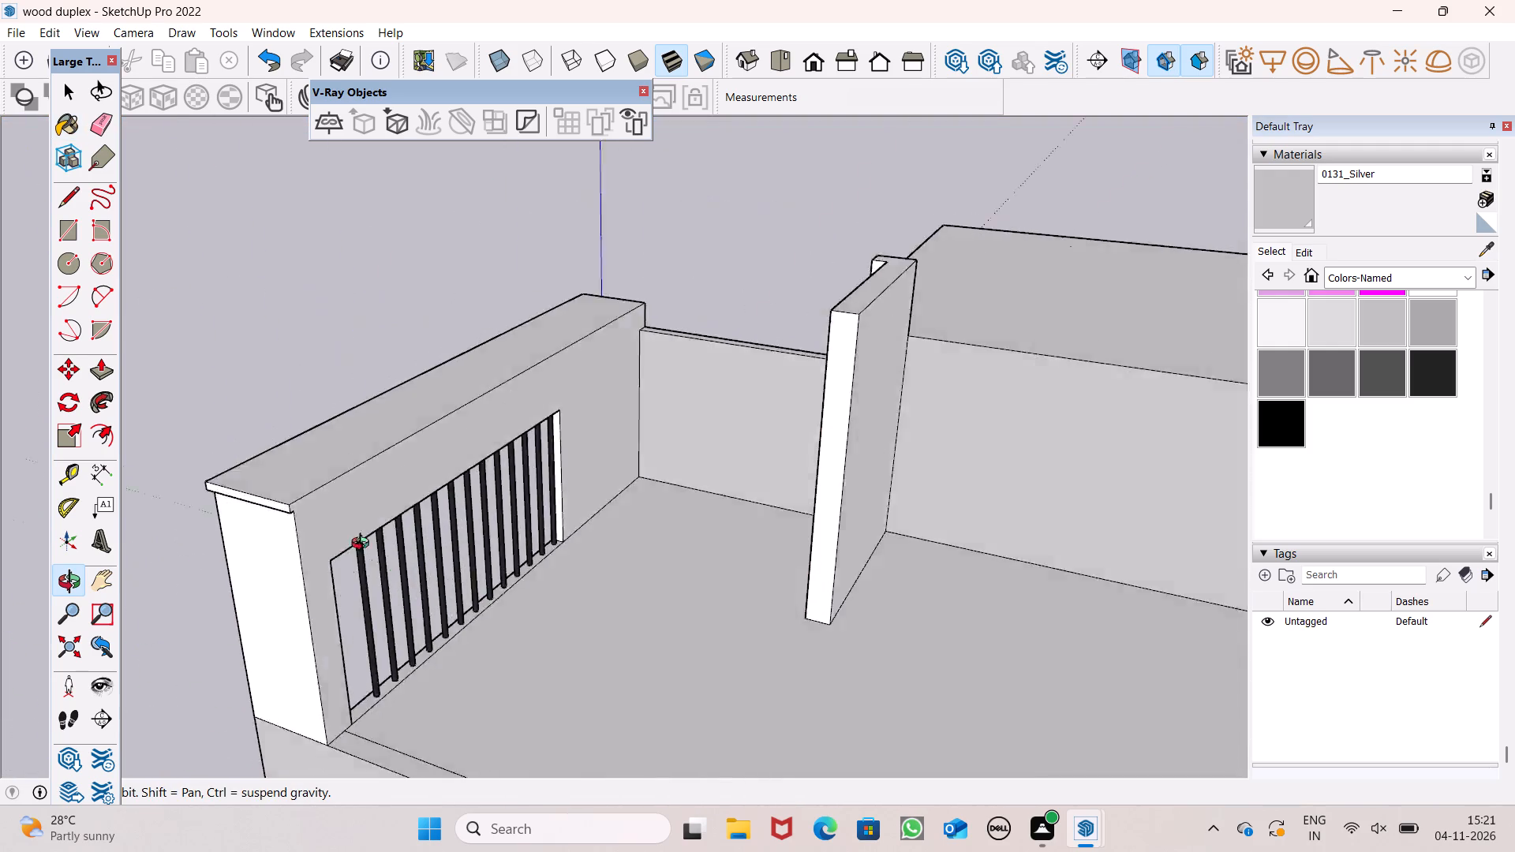
left_click_drag(364, 545, 230, 487)
left_click_drag(279, 494, 481, 532)
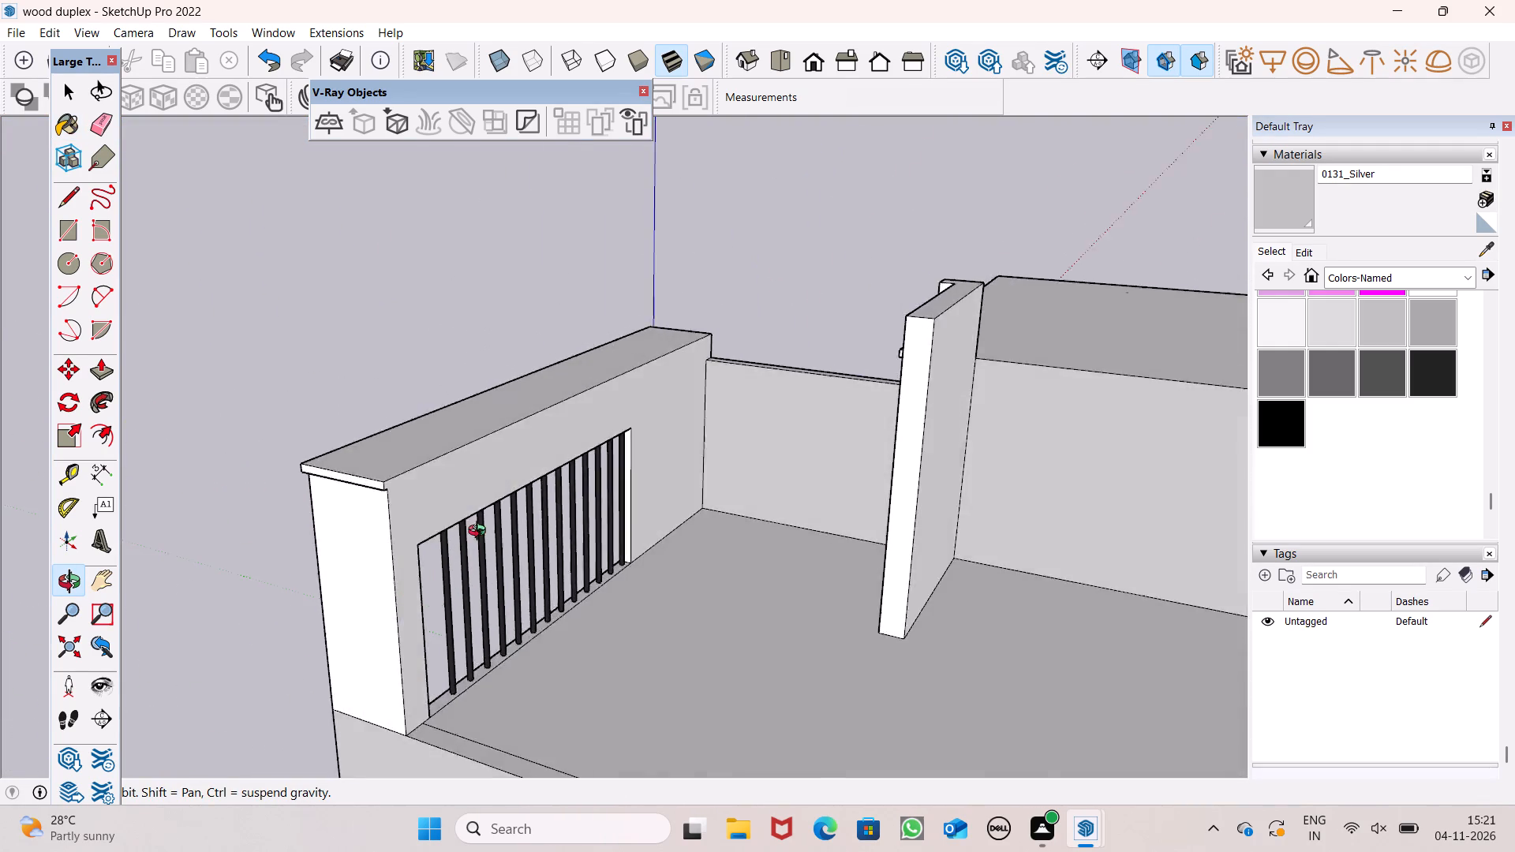
left_click_drag(481, 532, 610, 534)
left_click_drag(576, 525, 533, 504, "shift")
scroll(517, 477, "down", 5)
left_click_drag(423, 529, 1088, 589)
left_click_drag(1004, 548, 934, 582, "shift")
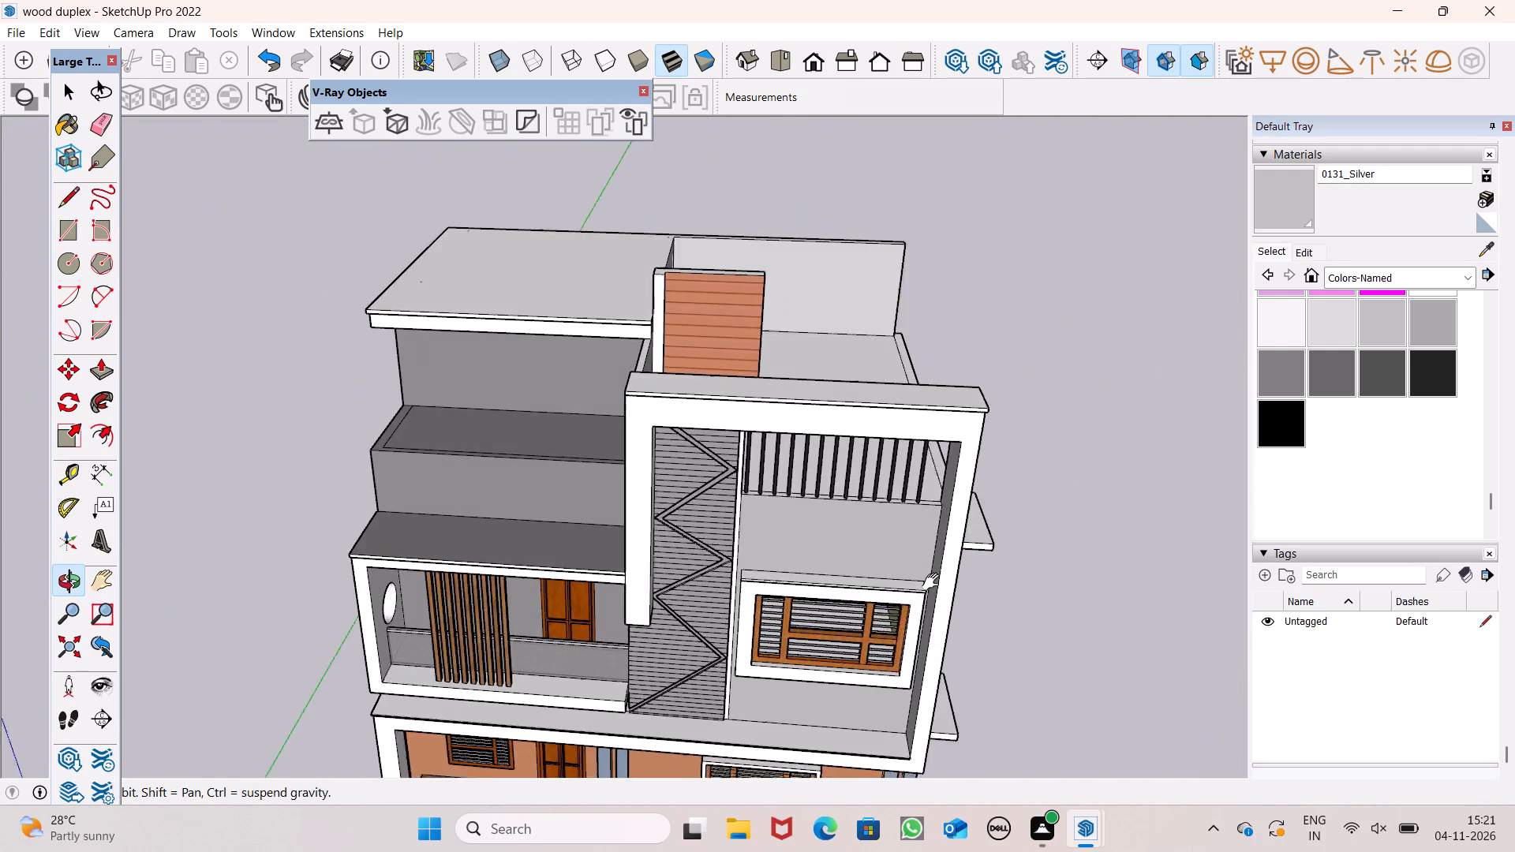
left_click_drag(934, 582, 913, 616, "shift")
left_click_drag(918, 617, 1244, 828)
scroll(625, 357, "up", 4)
left_click_drag(555, 389, 574, 531, "shift")
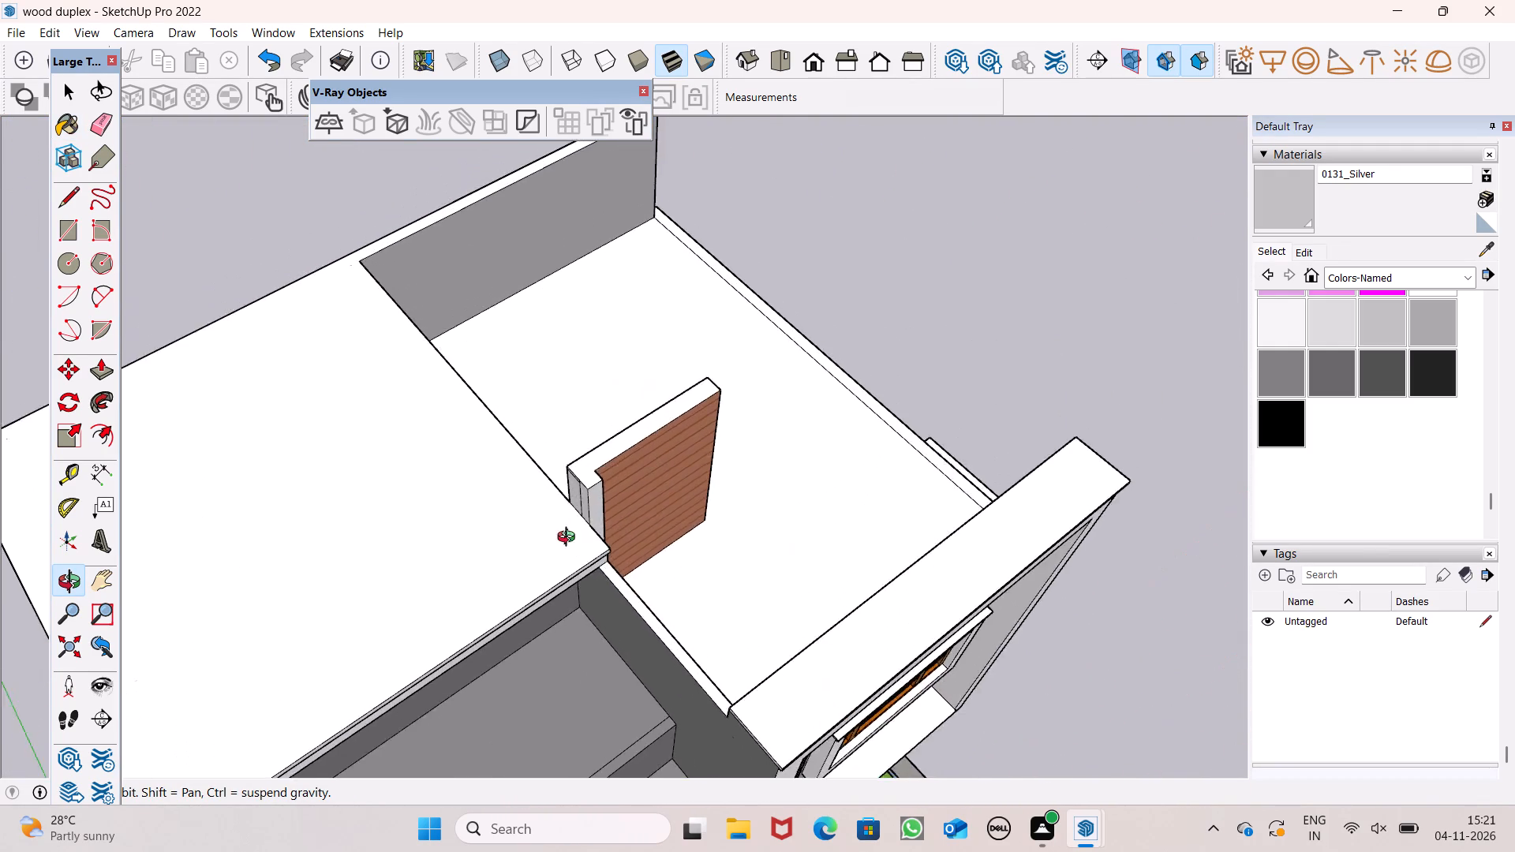
left_click_drag(570, 539, 667, 310)
scroll(648, 351, "up", 13)
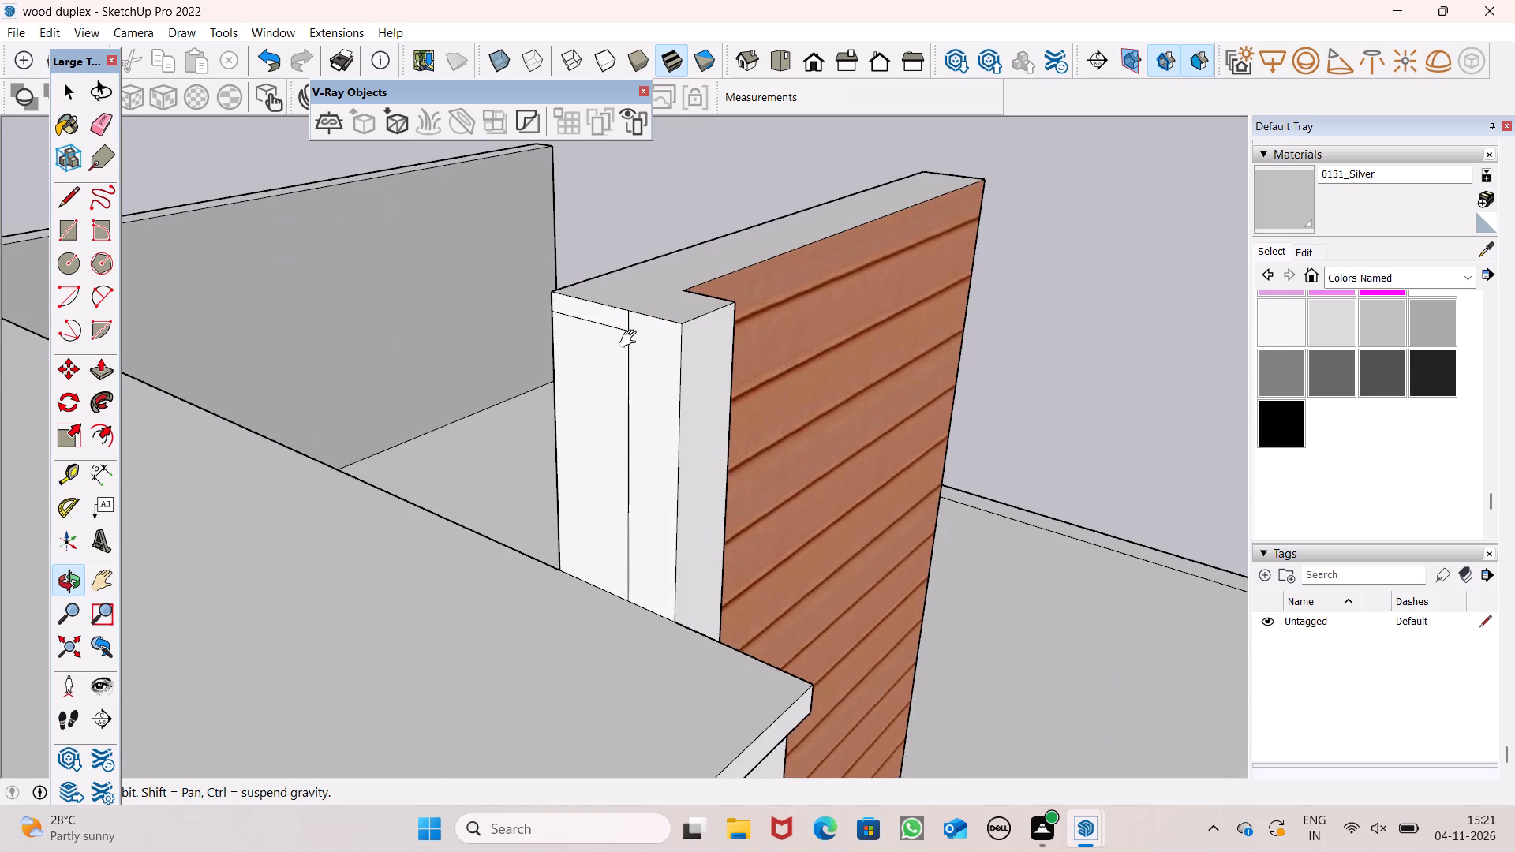
left_click_drag(630, 360, 626, 379, "shift")
left_click_drag(654, 383, 716, 383)
left_click_drag(660, 374, 660, 417, "shift")
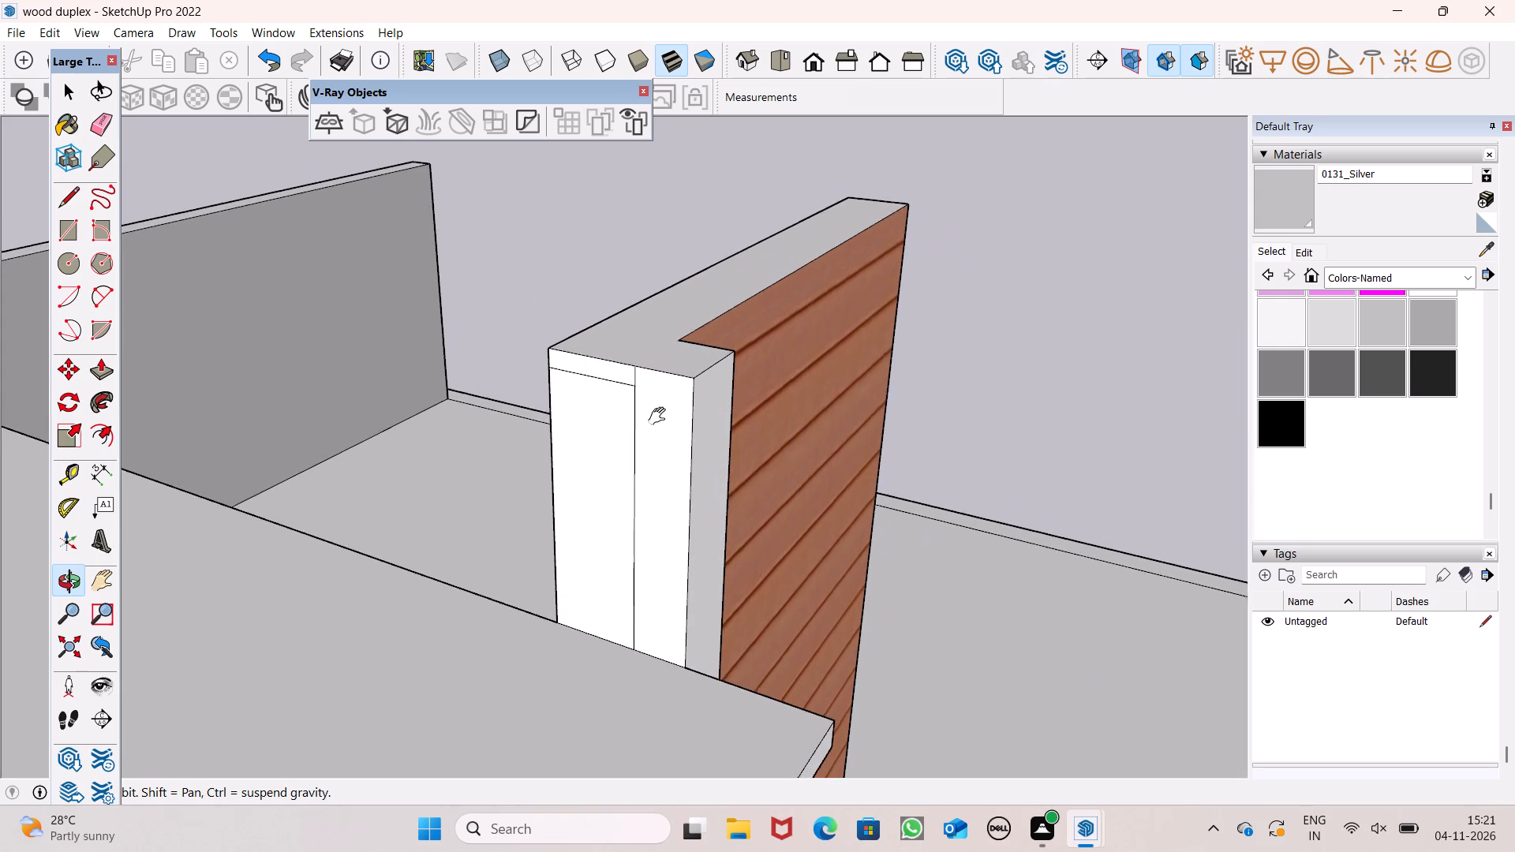
left_click_drag(660, 417, 660, 421, "shift")
left_click_drag(656, 422, 511, 399)
left_click_drag(744, 395, 693, 409, "shift")
left_click_drag(694, 410, 518, 410)
left_click_drag(672, 428, 523, 428)
left_click_drag(616, 437, 300, 383)
left_click_drag(354, 383, 391, 357)
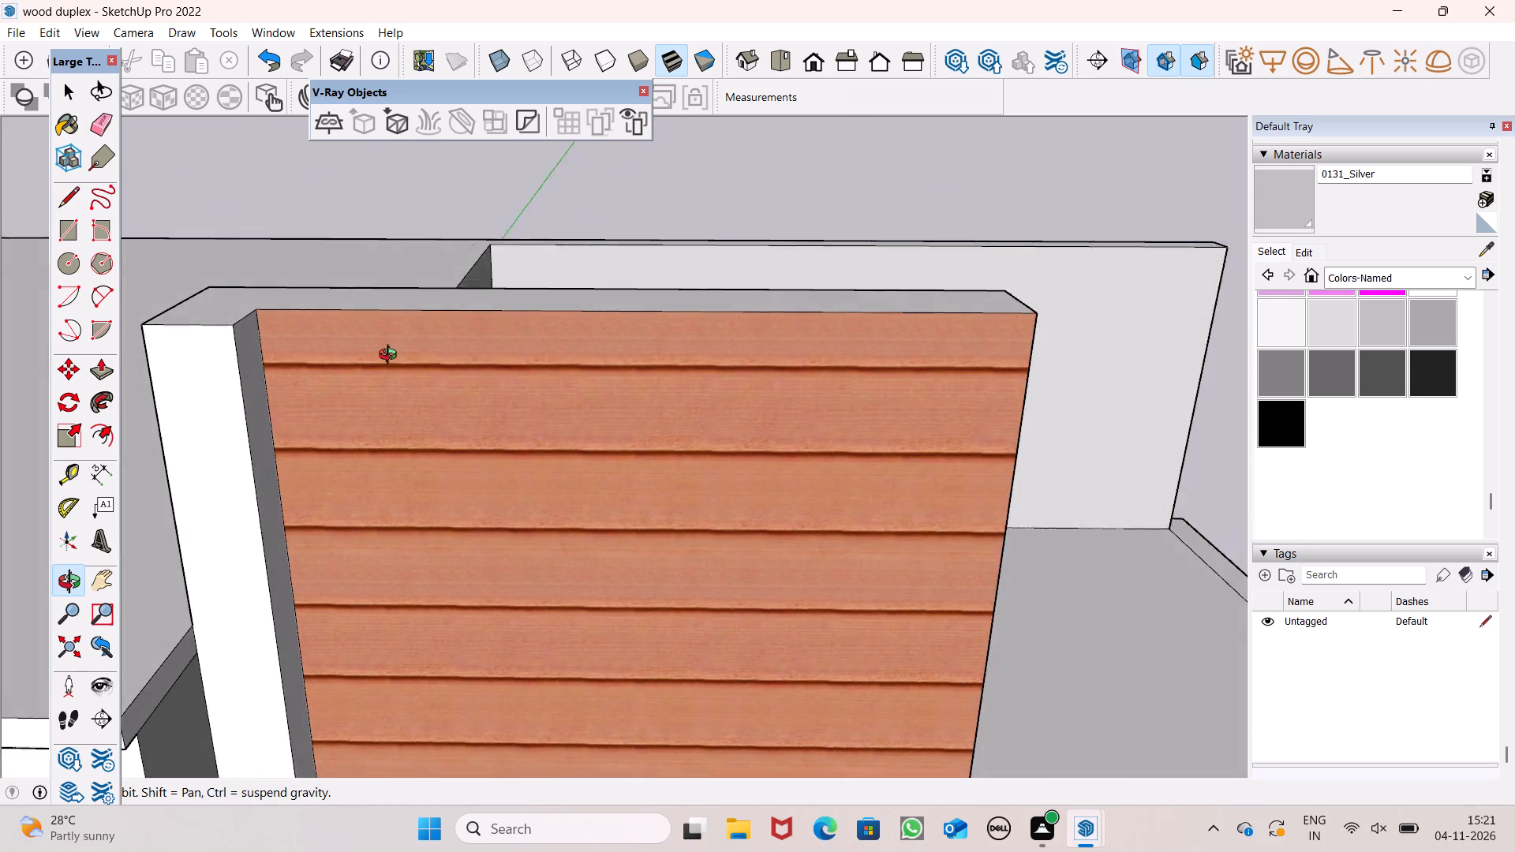
left_click_drag(391, 357, 392, 349)
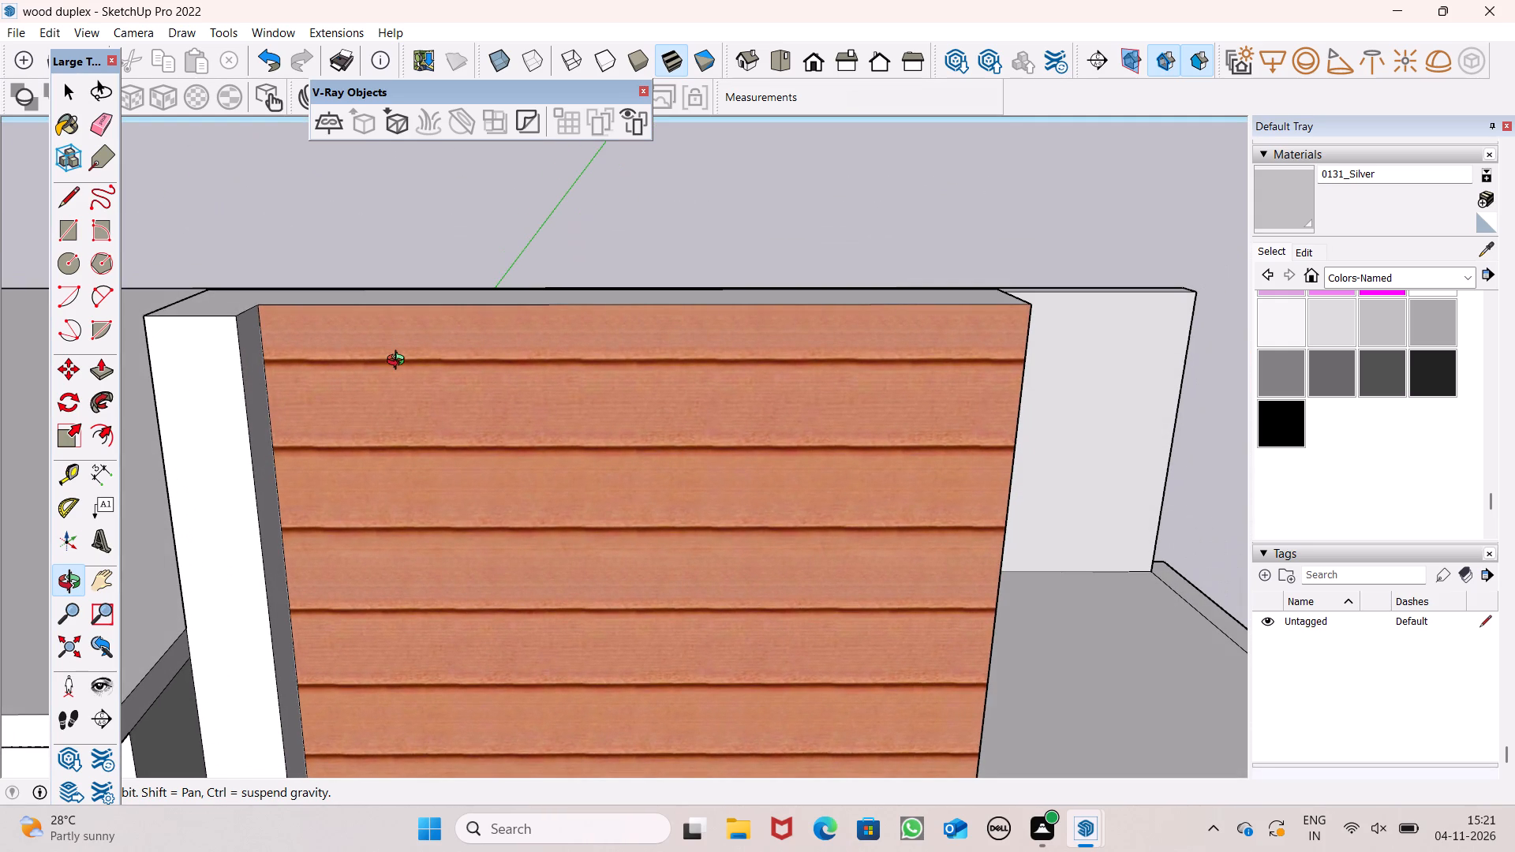
left_click_drag(405, 379, 456, 423)
left_click_drag(398, 398, 428, 446, "shift")
left_click_drag(423, 440, 425, 420)
left_click_drag(425, 420, 460, 496, "shift")
Push/Pull the top face of the wood-clad terrace panel upward by about 1 1/8".
scroll(419, 424, "up", 4)
left_click_drag(401, 438, 477, 484, "shift")
left_click_drag(473, 488, 470, 474)
key("p")
left_click(290, 509)
left_click(290, 492)
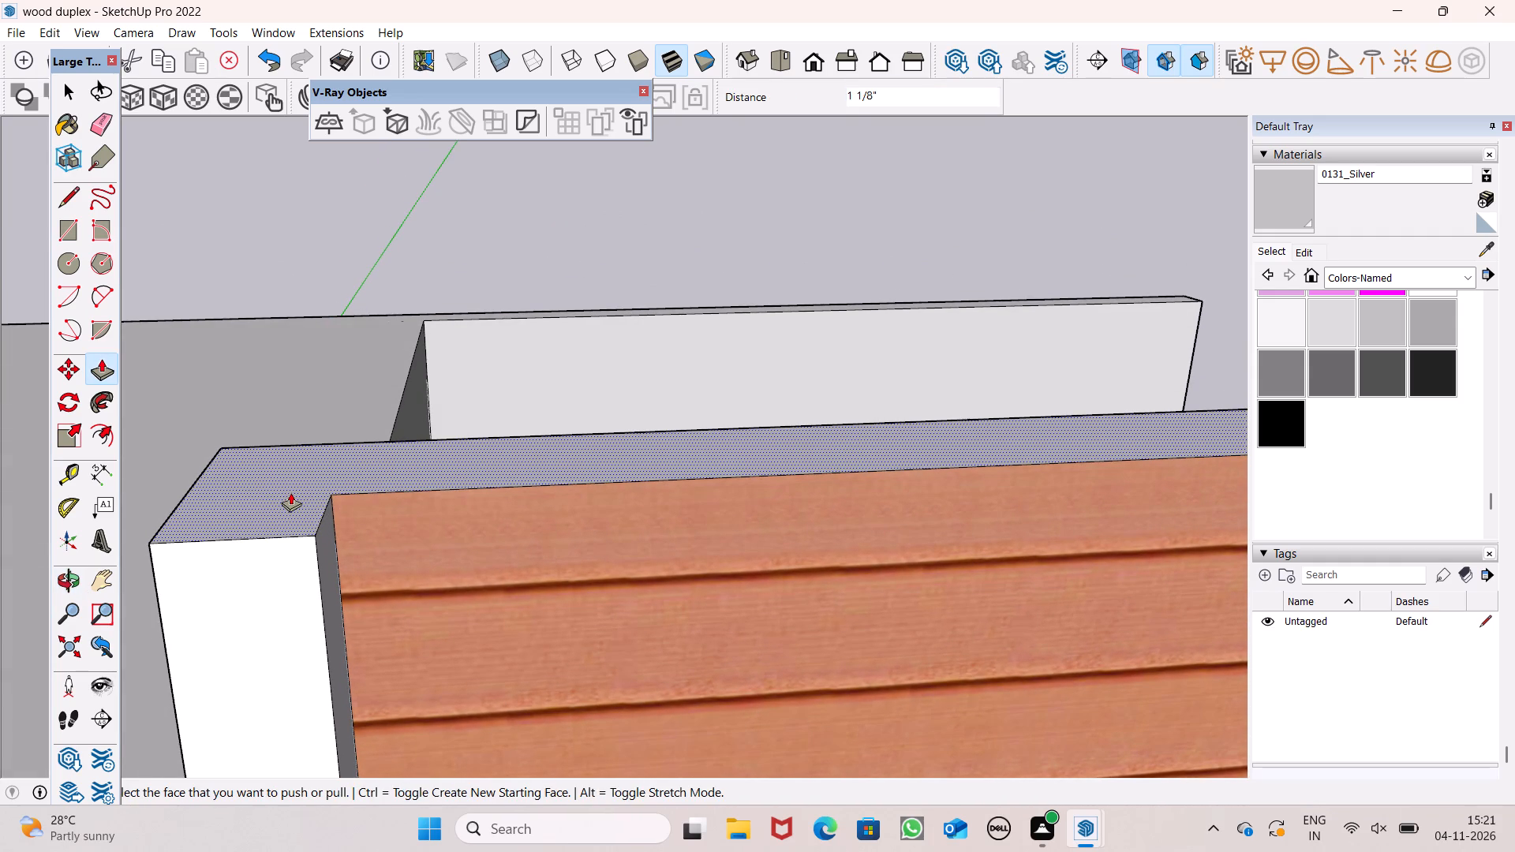
Draw a line about 6' 11 5/16" long across the wood-clad face near its top, from one side edge to the other.
key("o")
left_click_drag(387, 519, 259, 519, "shift")
left_click_drag(284, 521, 289, 461)
left_click_drag(304, 471, 284, 501)
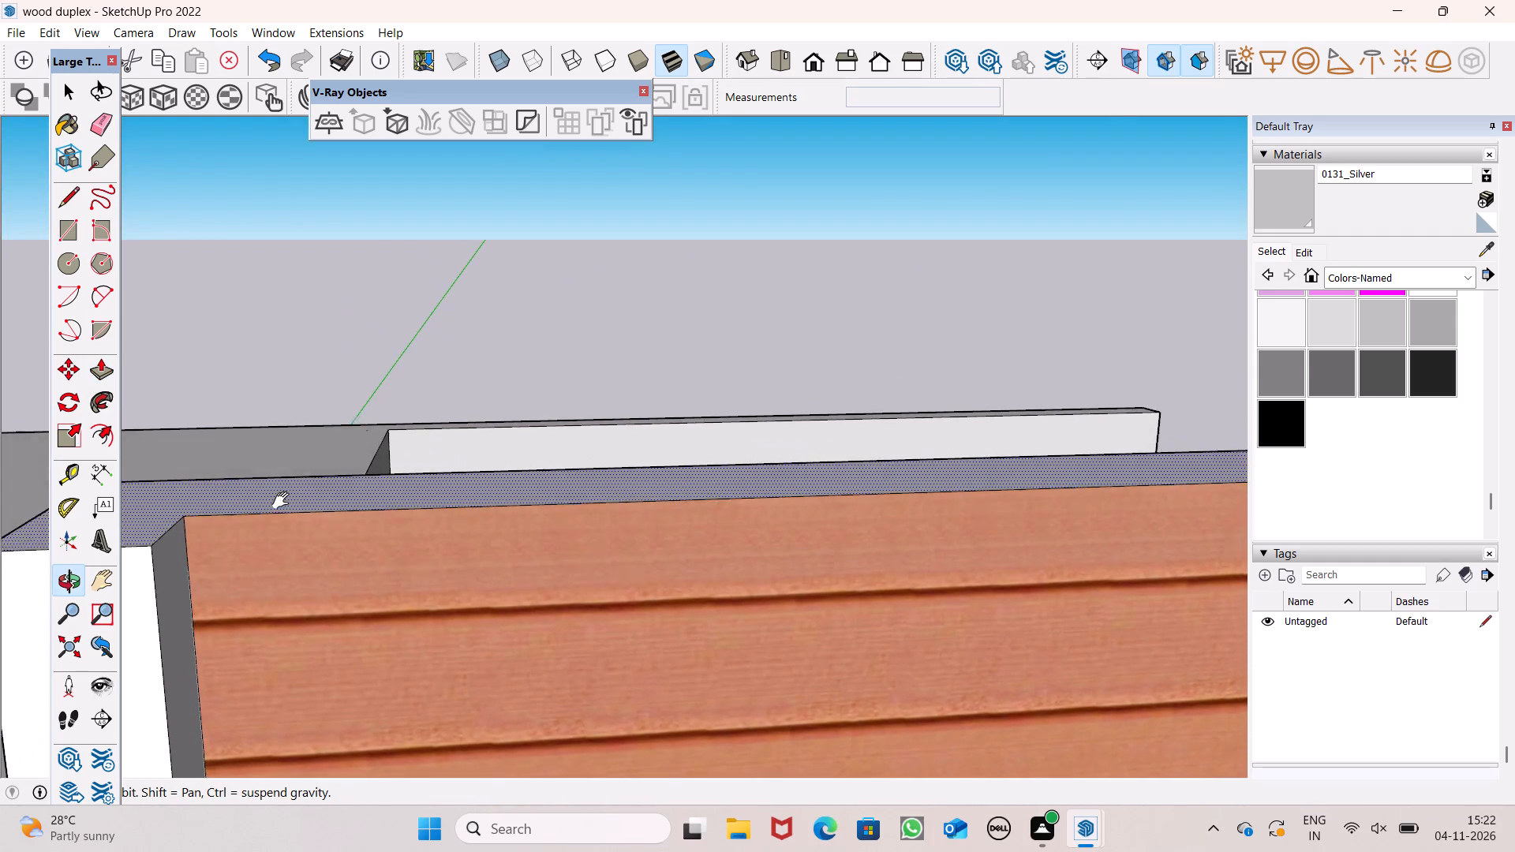
left_click_drag(284, 501, 286, 499)
scroll(287, 503, "down", 4, "shift")
left_click_drag(318, 544, 318, 501)
left_click_drag(335, 521, 335, 493, "shift")
left_click_drag(335, 493, 331, 502)
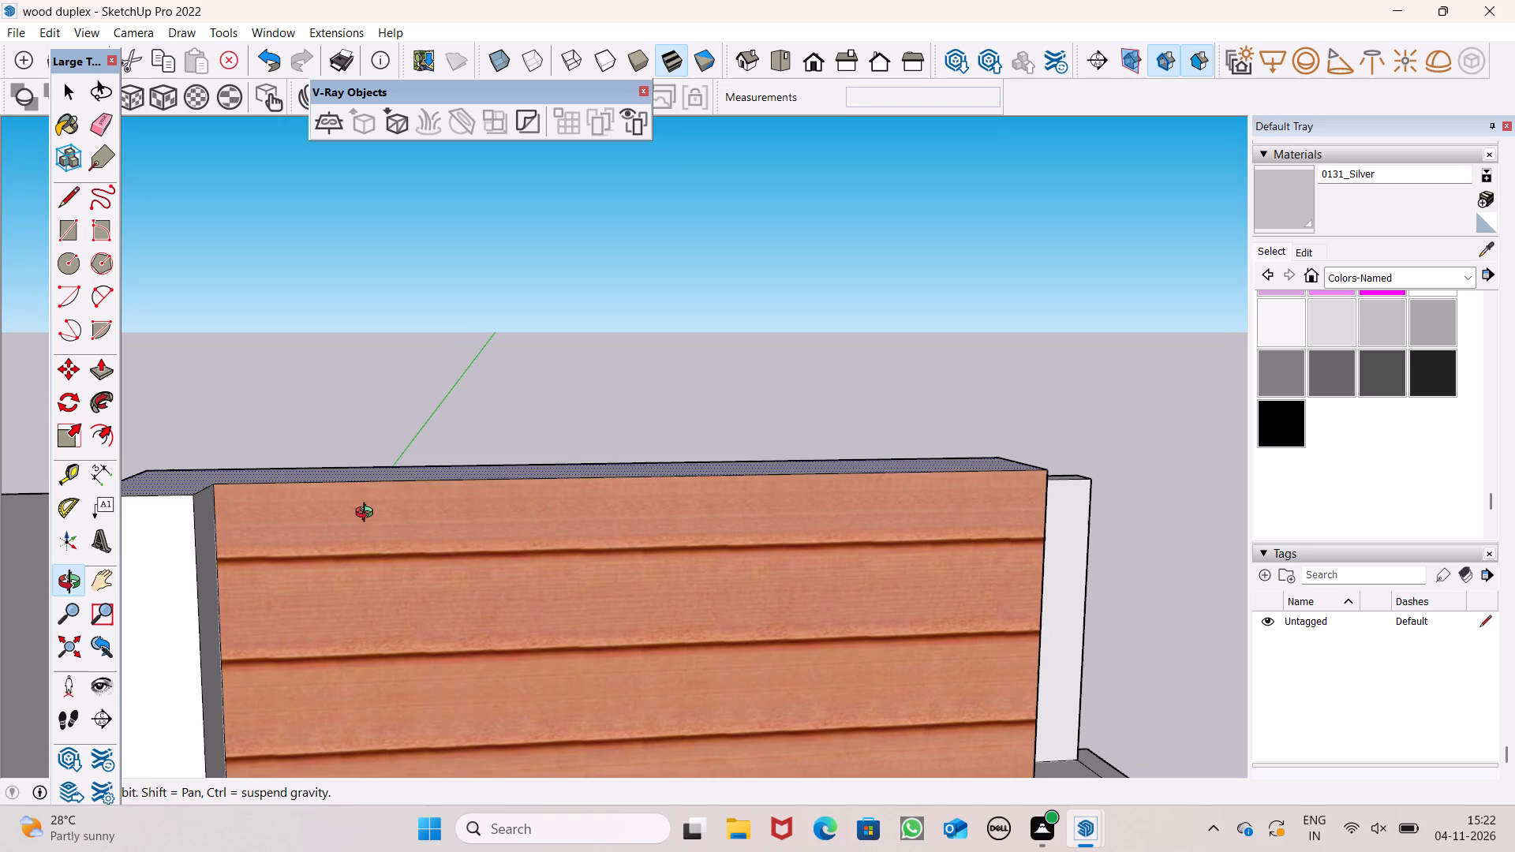
key("l")
scroll(1068, 503, "up", 2)
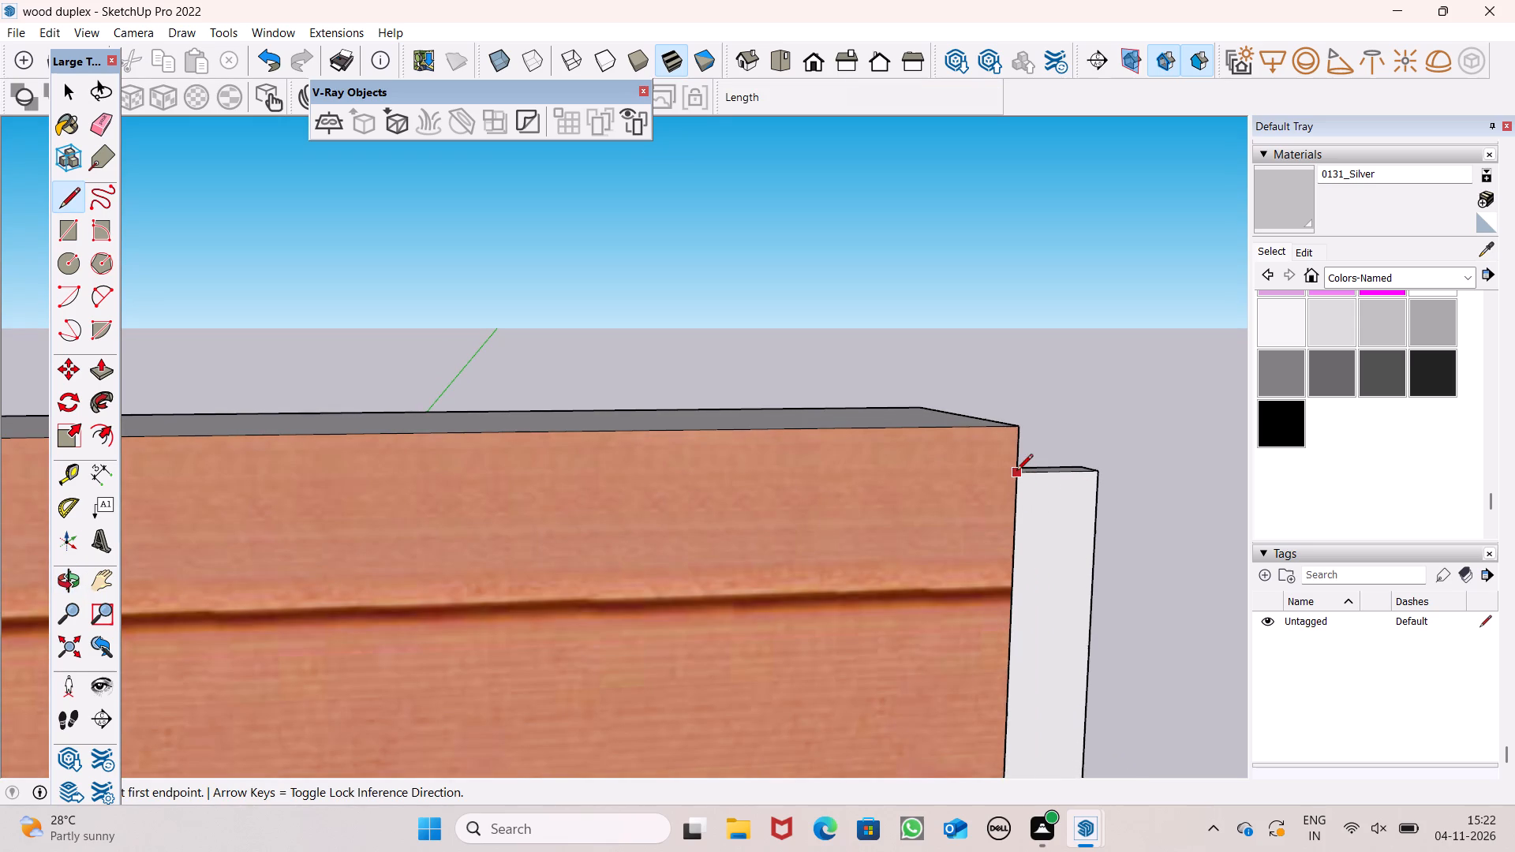
left_click(1016, 471)
scroll(1016, 471, "down", 9)
scroll(1016, 471, "up", 1)
scroll(1016, 471, "down", 4)
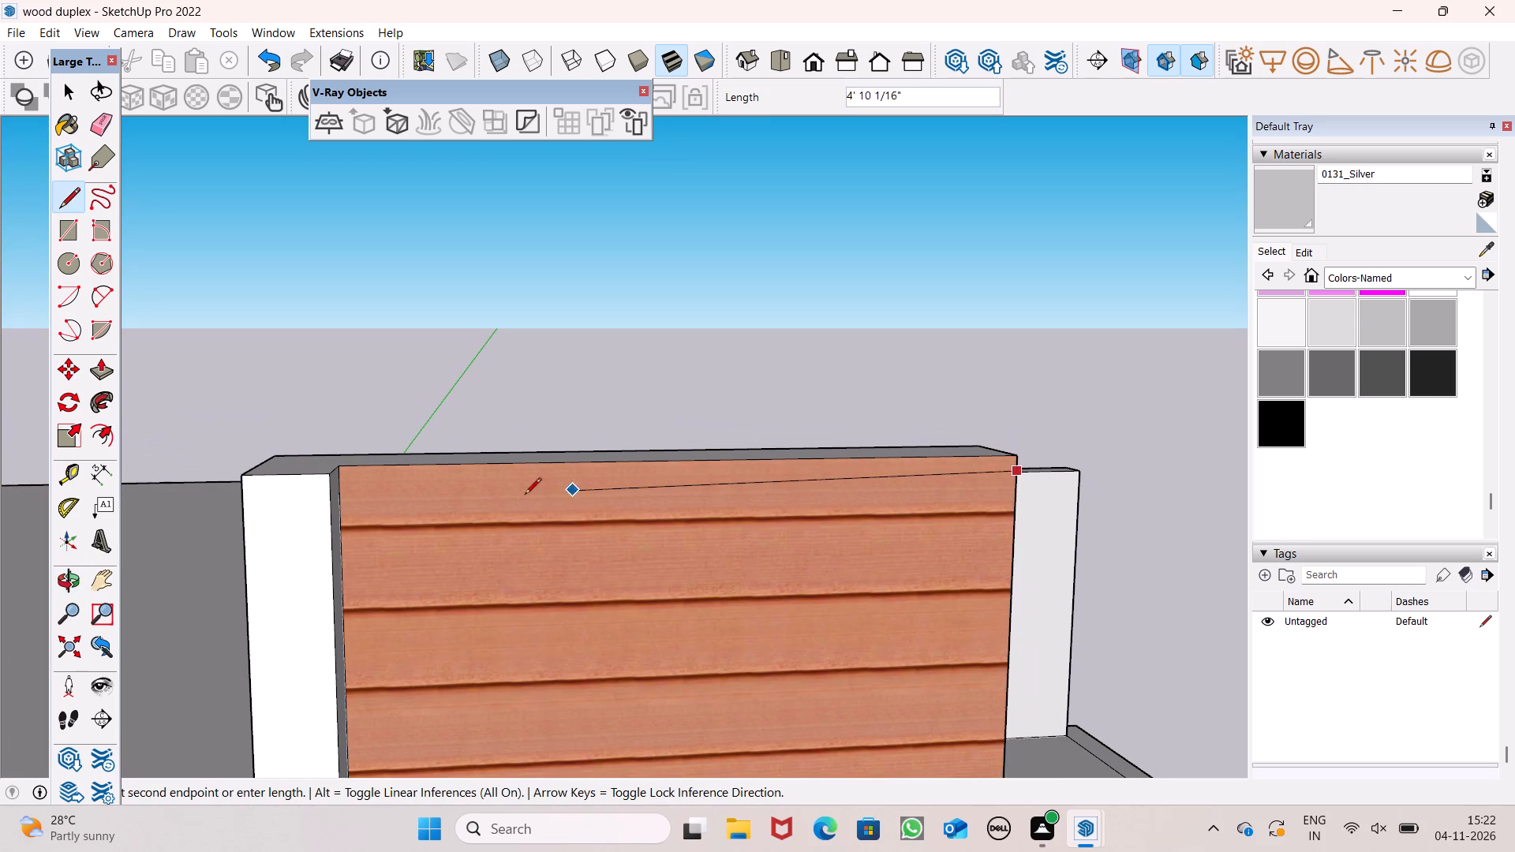
scroll(352, 498, "up", 13)
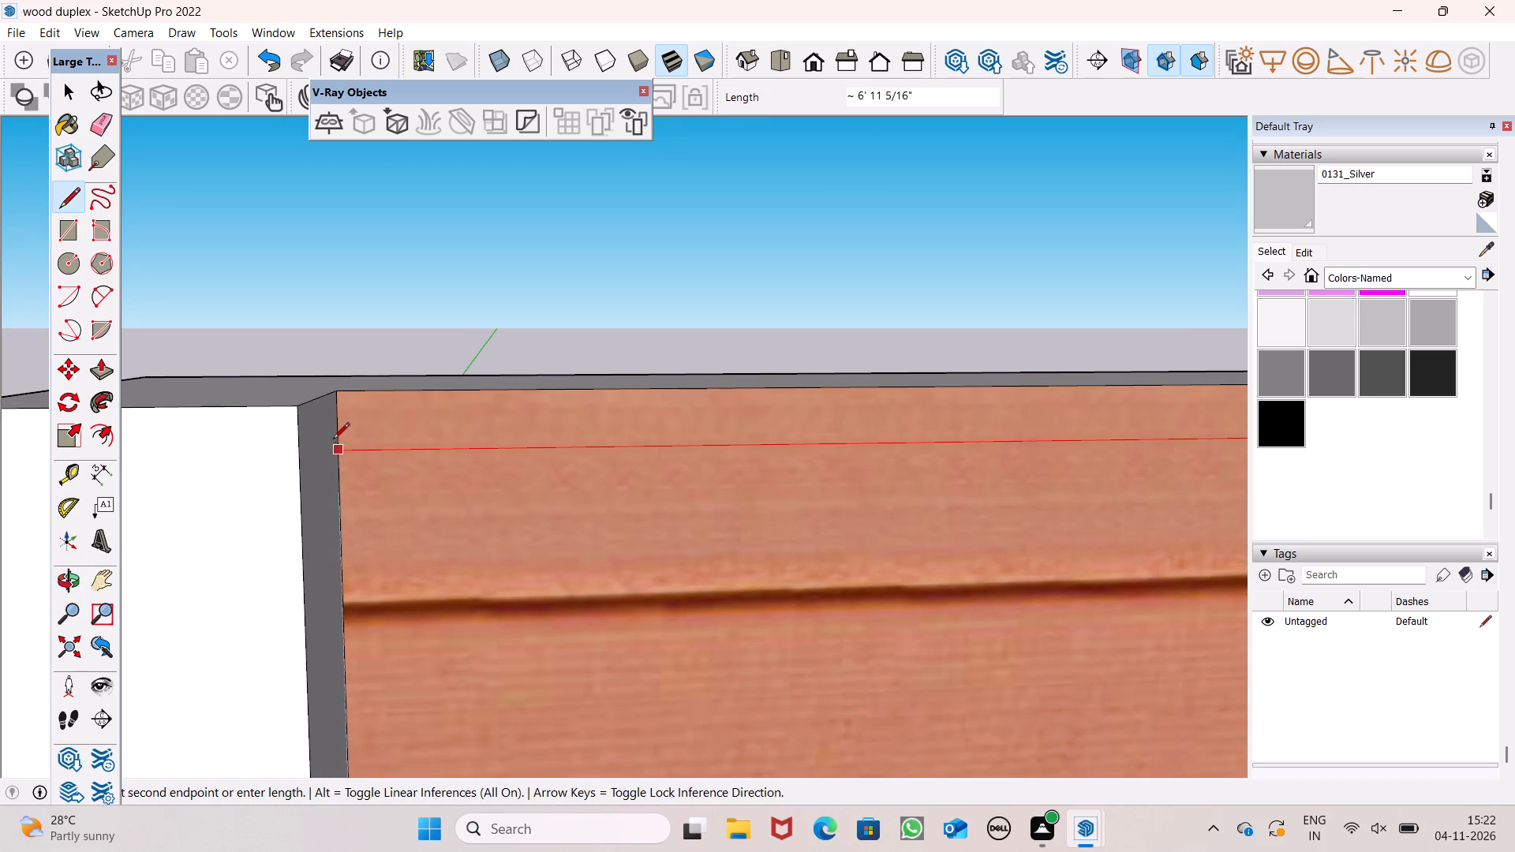
left_click(331, 453)
scroll(262, 463, "down", 9)
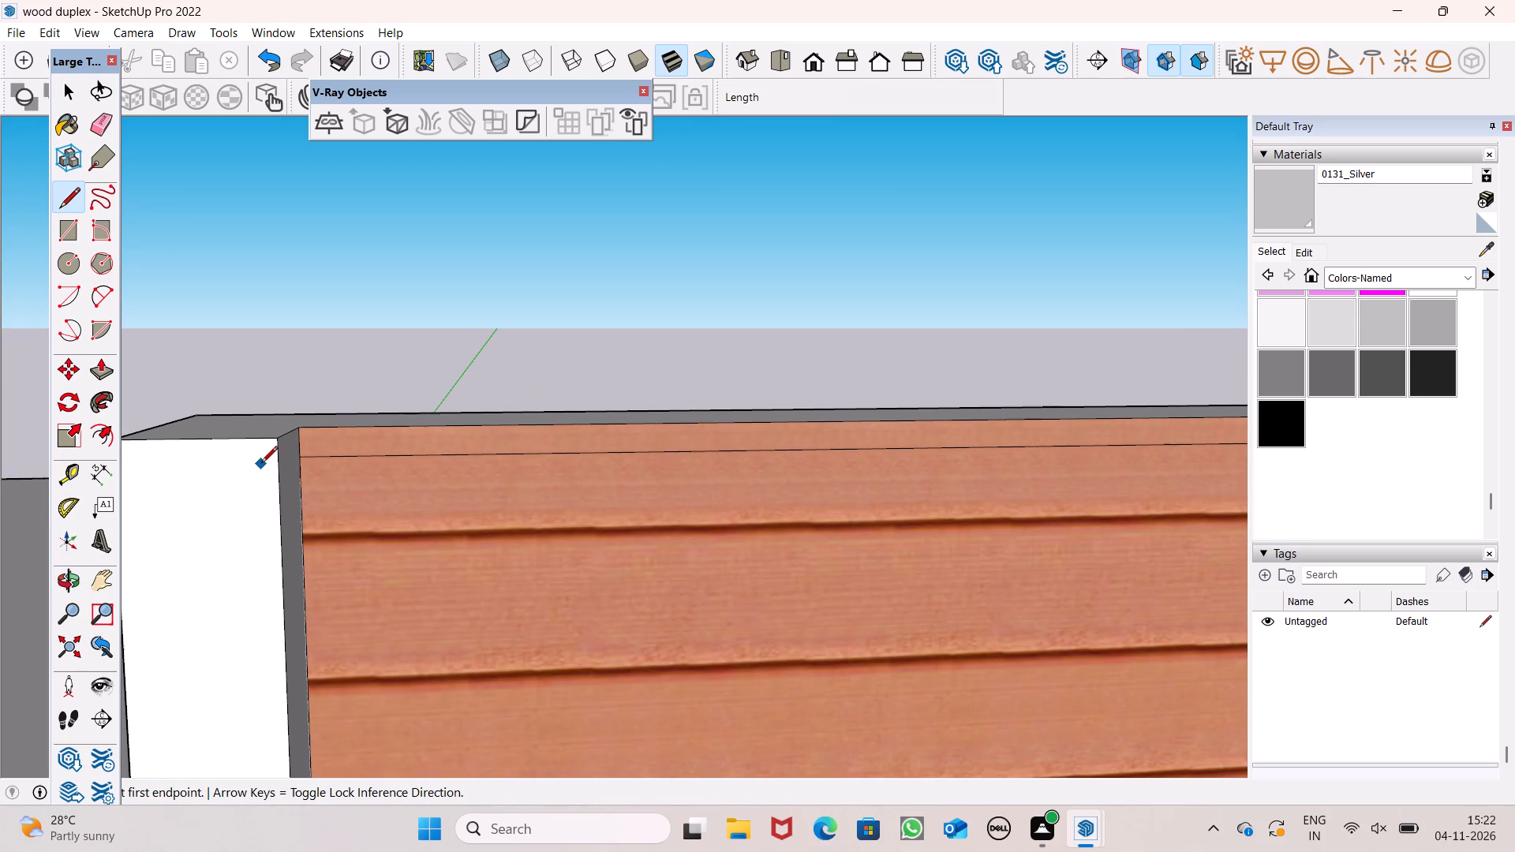
key("space")
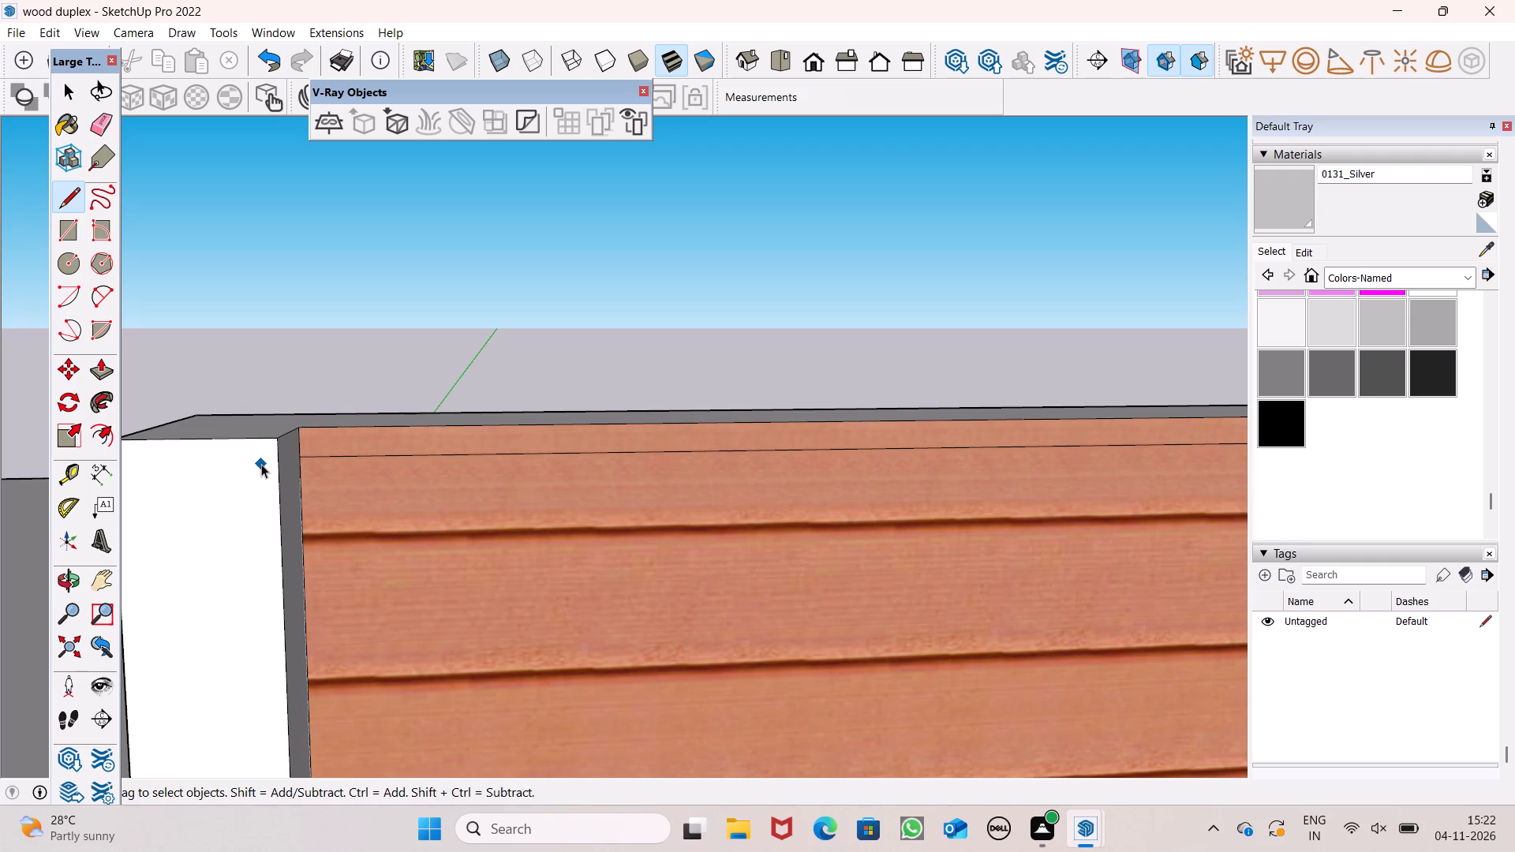
Push/Pull the narrow strip above the new line on the wood-clad face inward by about 9/16".
type("o")
scroll(333, 376, "down", 1)
scroll(333, 376, "up", 1)
scroll(333, 376, "down", 2)
left_click_drag(516, 509, 408, 558)
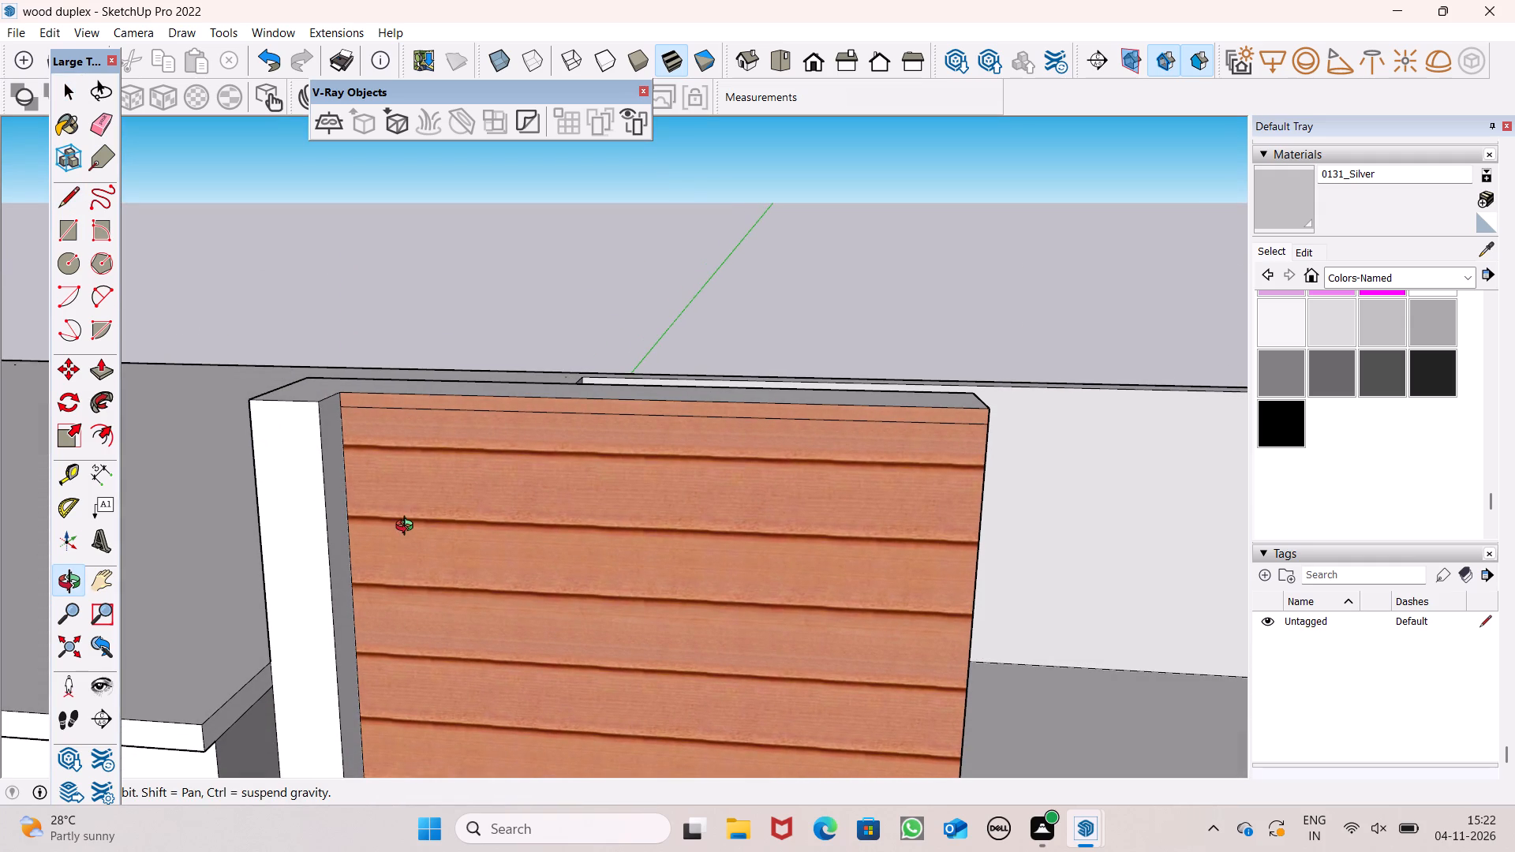
scroll(469, 529, "down", 4)
left_click_drag(459, 551, 482, 506, "shift")
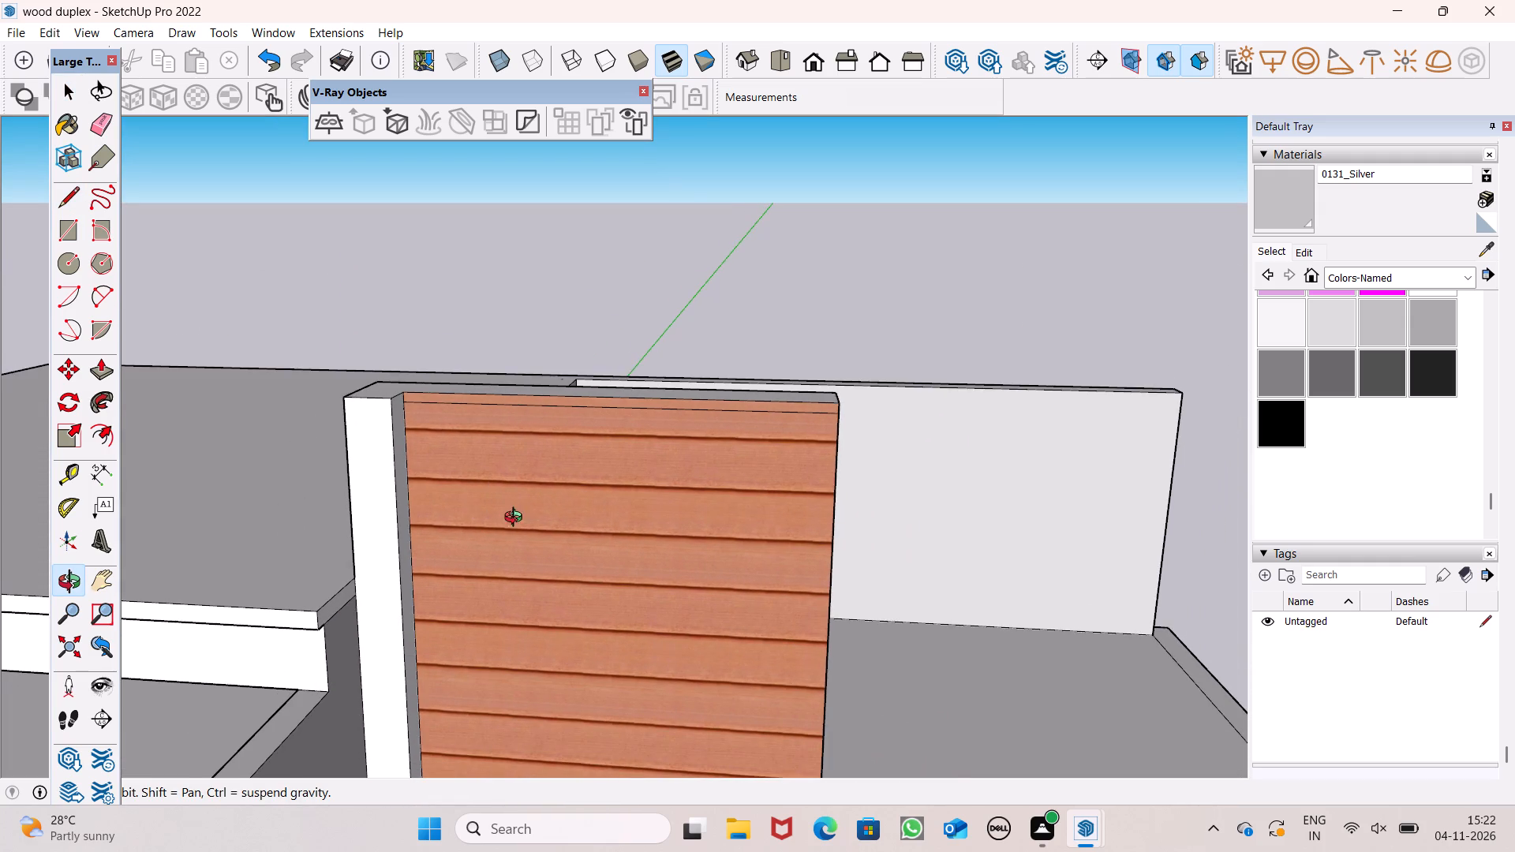
left_click_drag(532, 521, 323, 600)
left_click_drag(398, 515, 408, 529, "shift")
left_click_drag(408, 529, 378, 545)
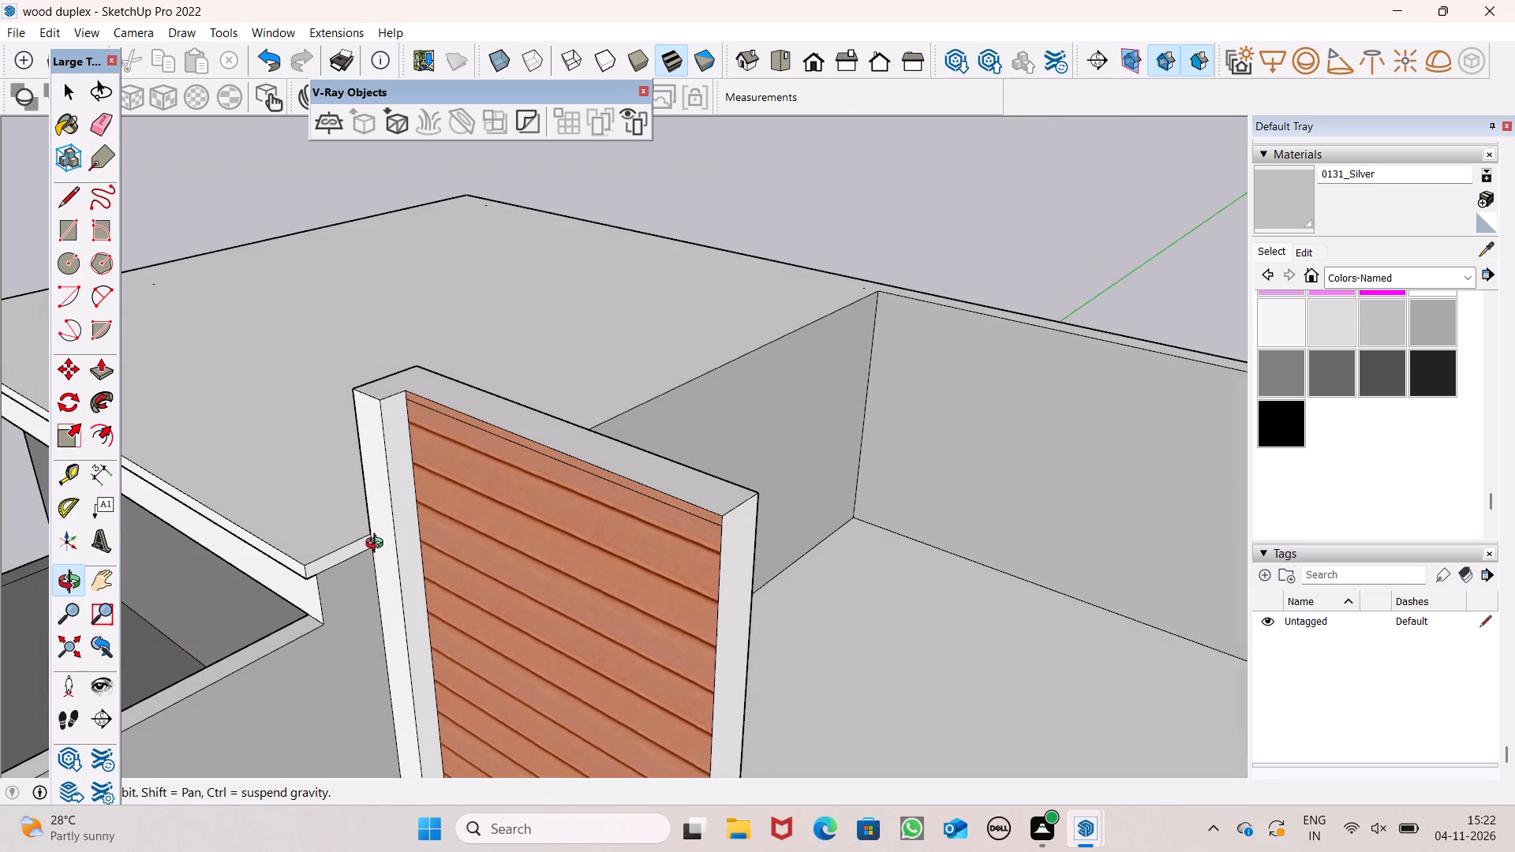
left_click_drag(454, 446, 438, 498, "shift")
left_click_drag(438, 502, 443, 437)
scroll(578, 473, "up", 6)
left_click_drag(610, 479, 610, 496, "shift")
left_click_drag(569, 510, 552, 517)
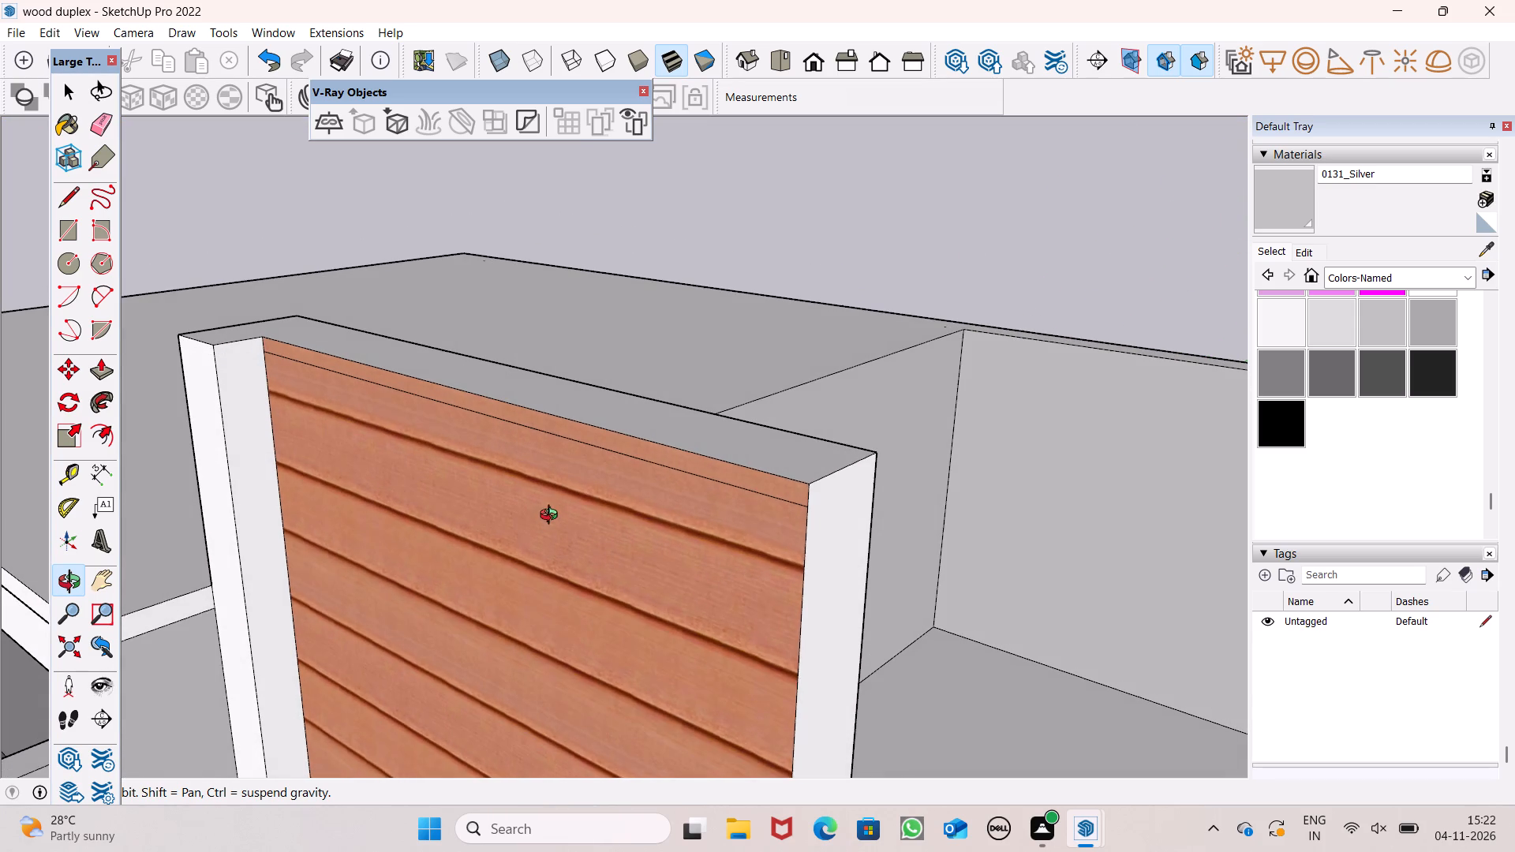
key("p")
scroll(782, 487, "up", 5)
left_click(783, 487)
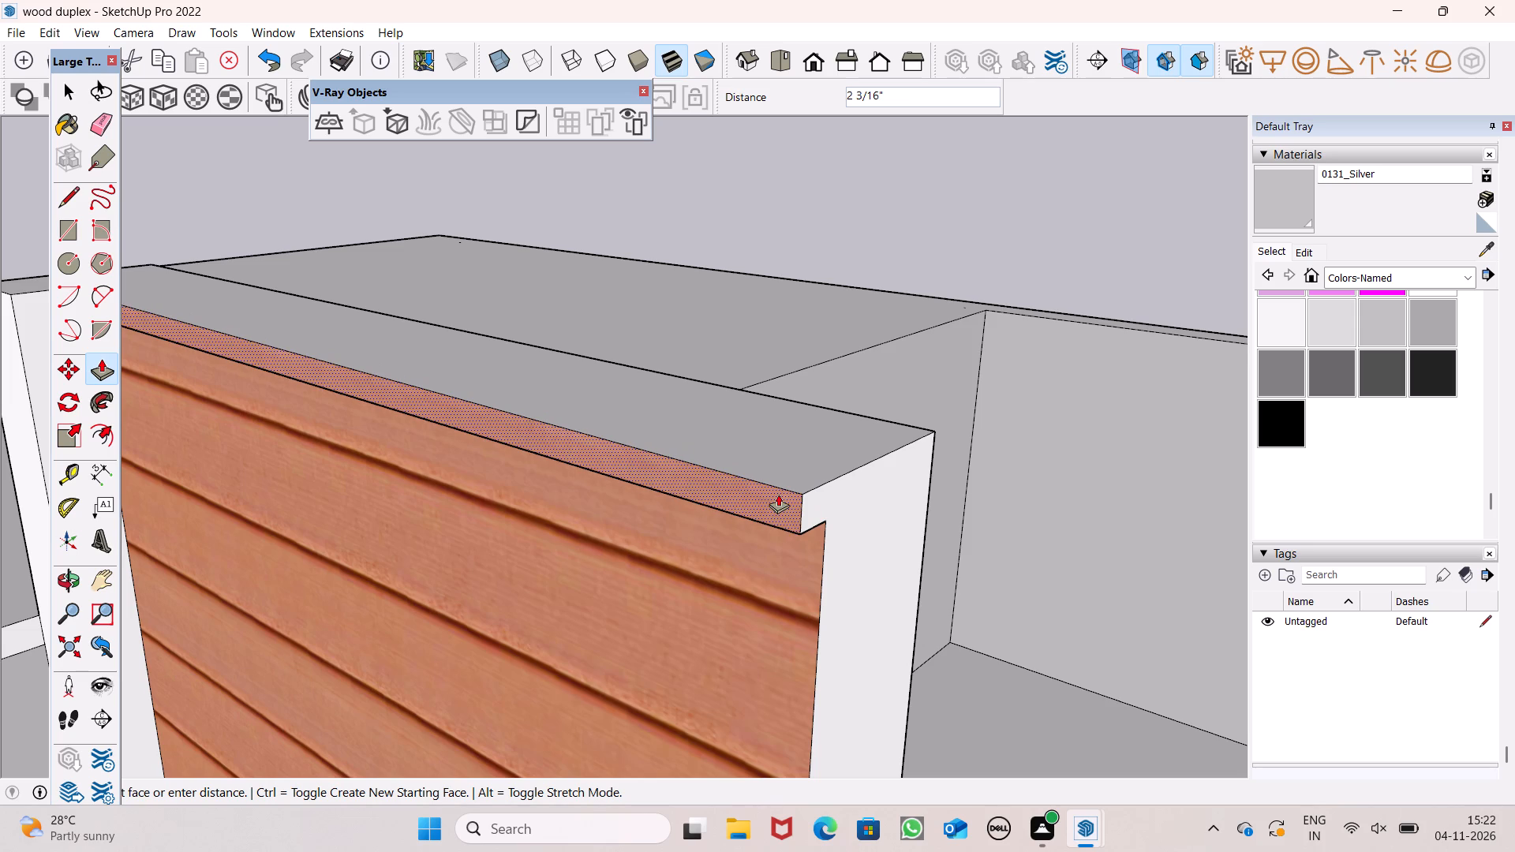
scroll(778, 494, "down", 6)
left_click(778, 494)
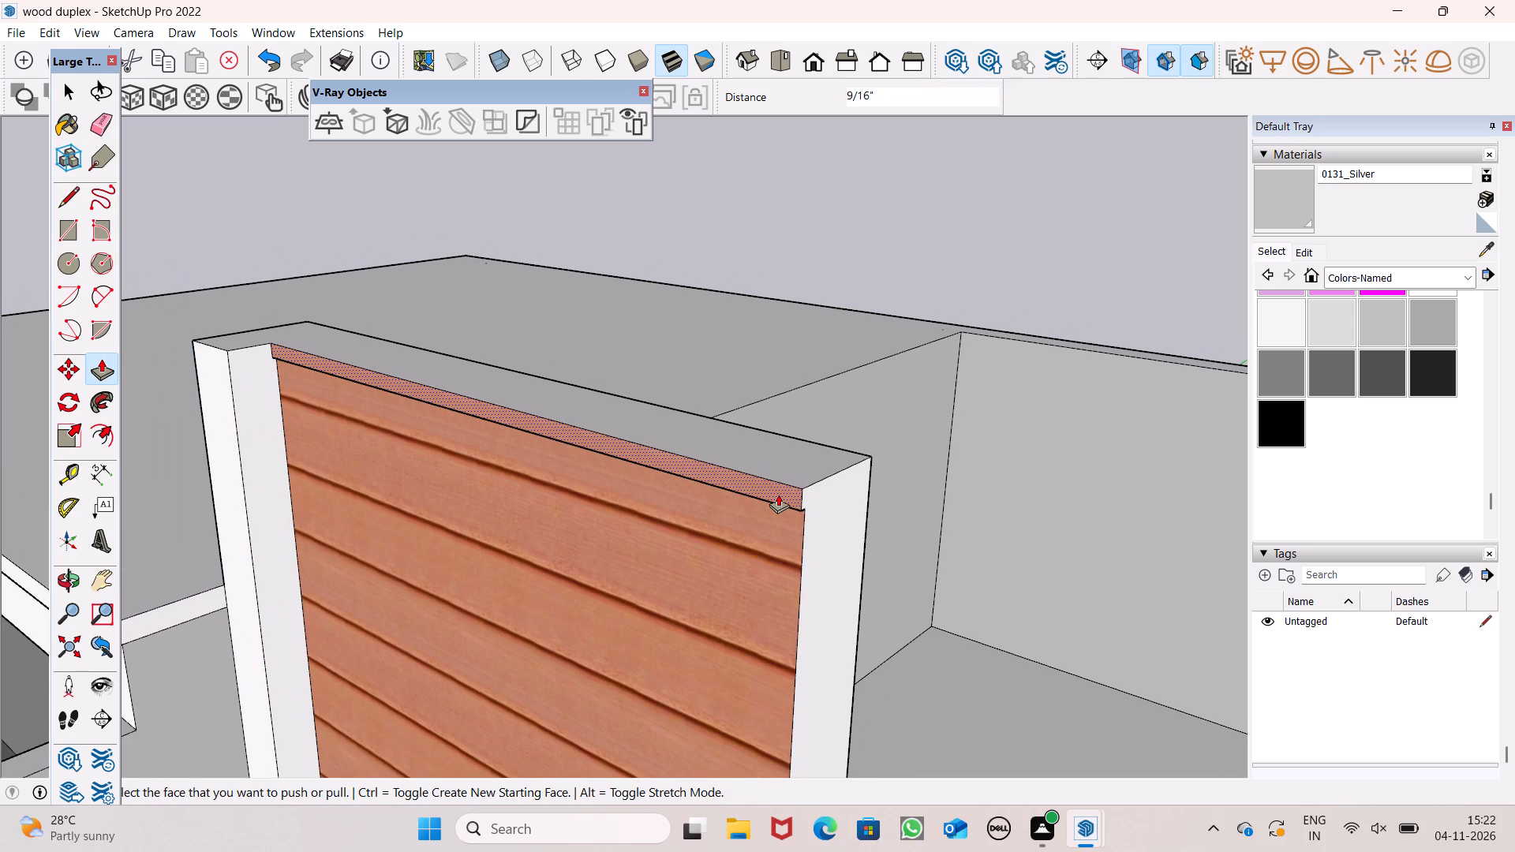
key("space")
left_click(927, 249)
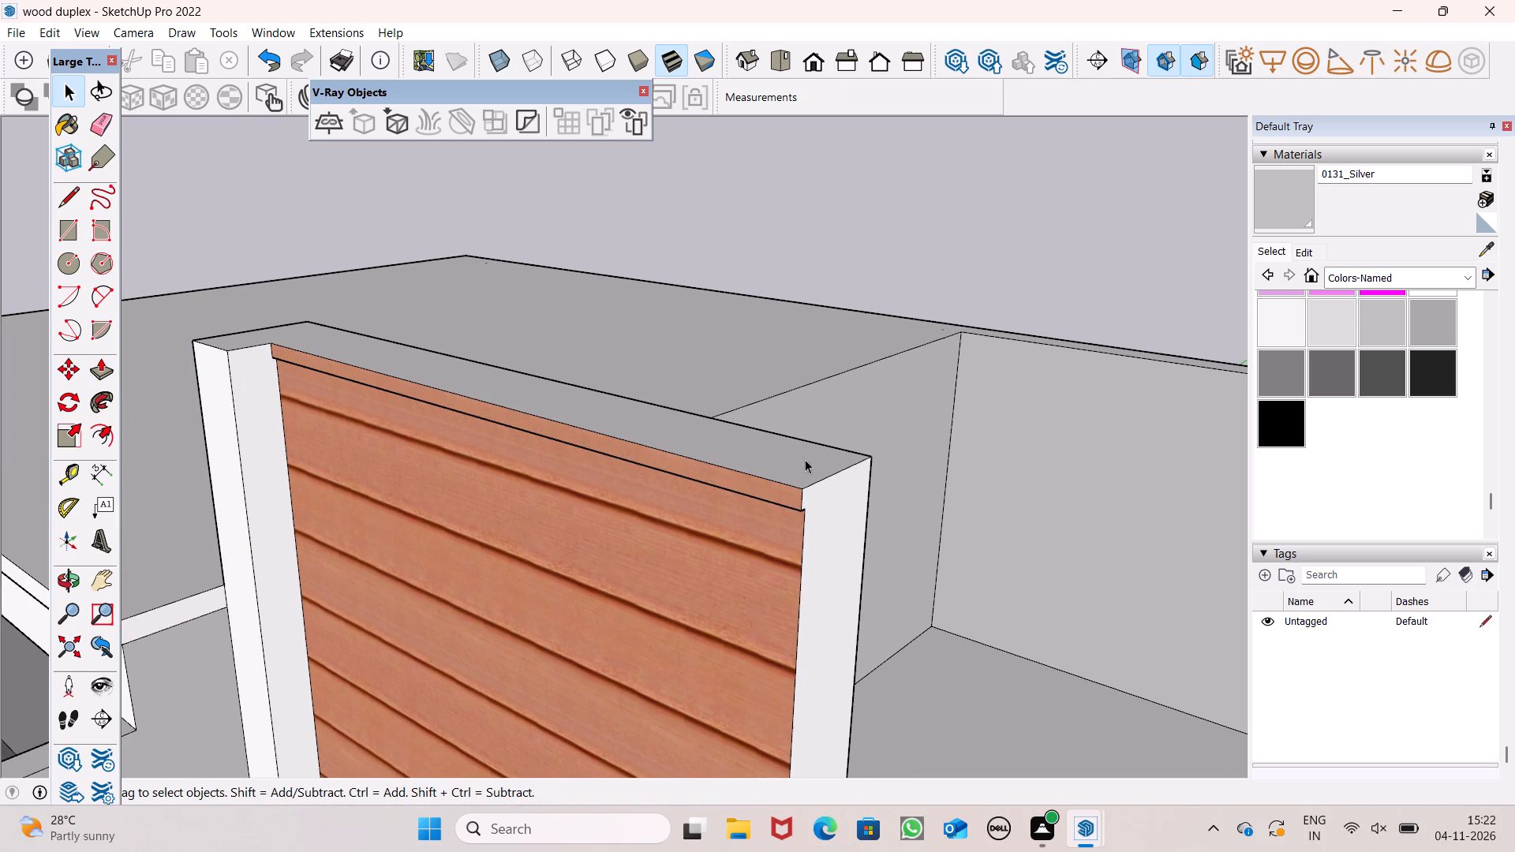
left_click_drag(791, 503, 848, 452)
left_click(975, 246)
Paint the recessed top strip and the narrow ledge beneath it on the wood-clad panel with 0129_WhiteSmoke.
key("o")
left_click_drag(731, 543, 935, 331)
left_click_drag(930, 215, 773, 207)
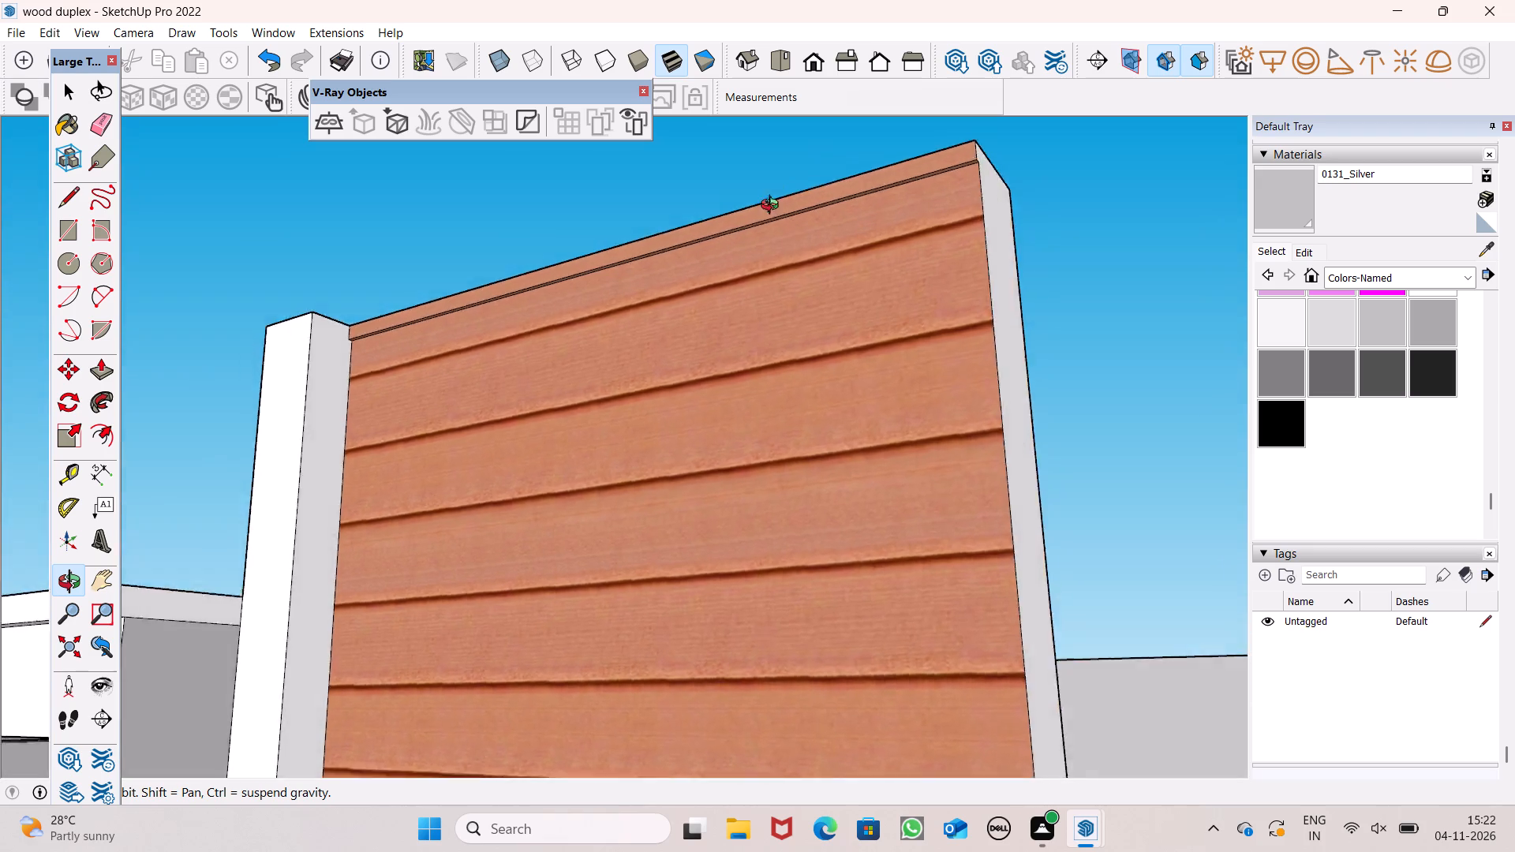
left_click_drag(773, 207, 649, 342)
scroll(907, 236, "up", 4)
left_click_drag(897, 251, 888, 267)
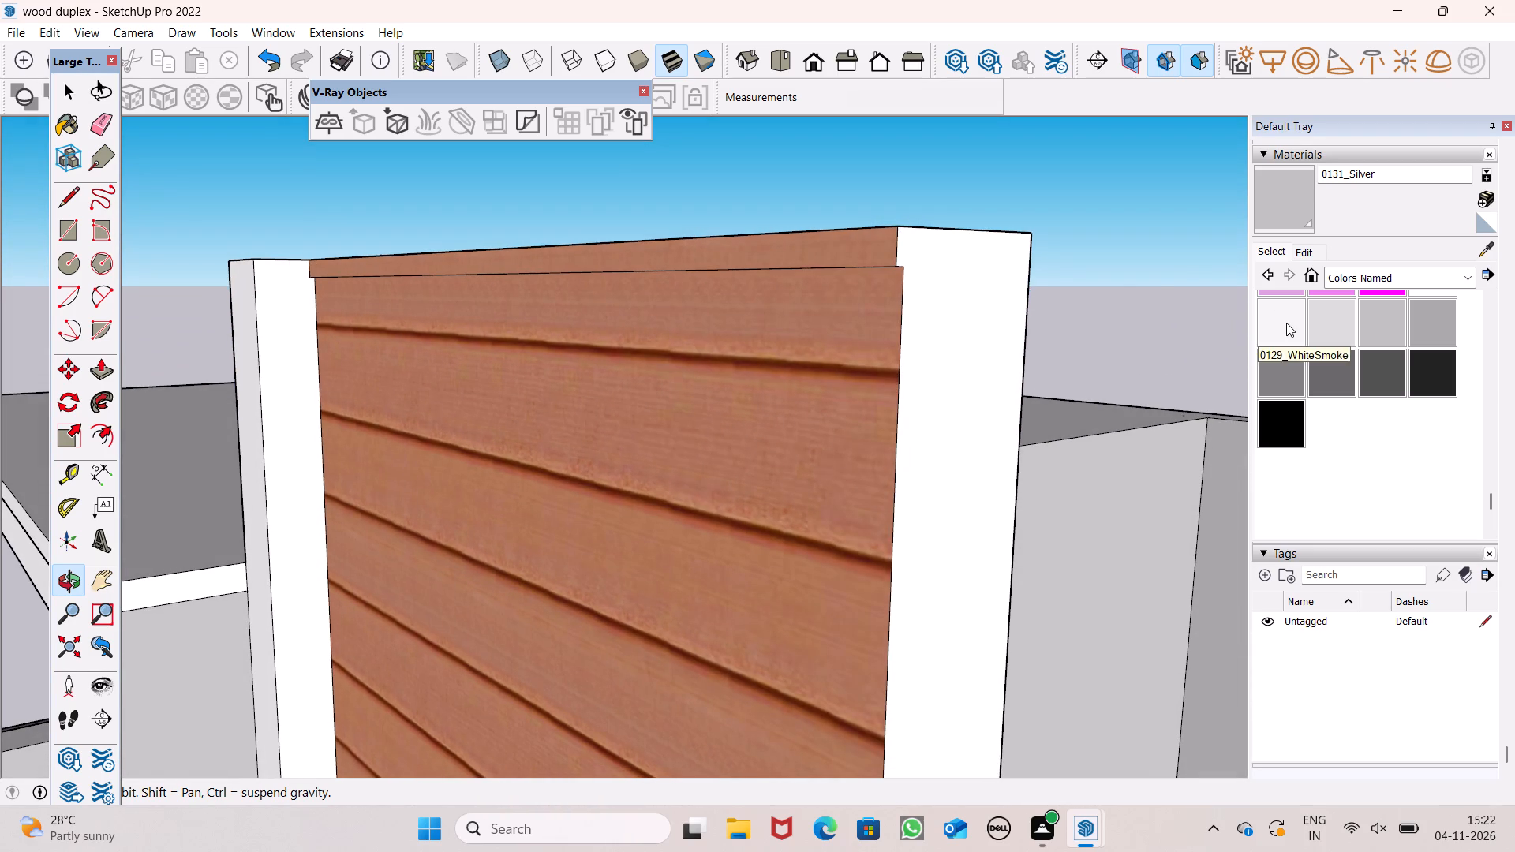
left_click(1286, 323)
left_click(885, 249)
scroll(888, 302, "up", 8)
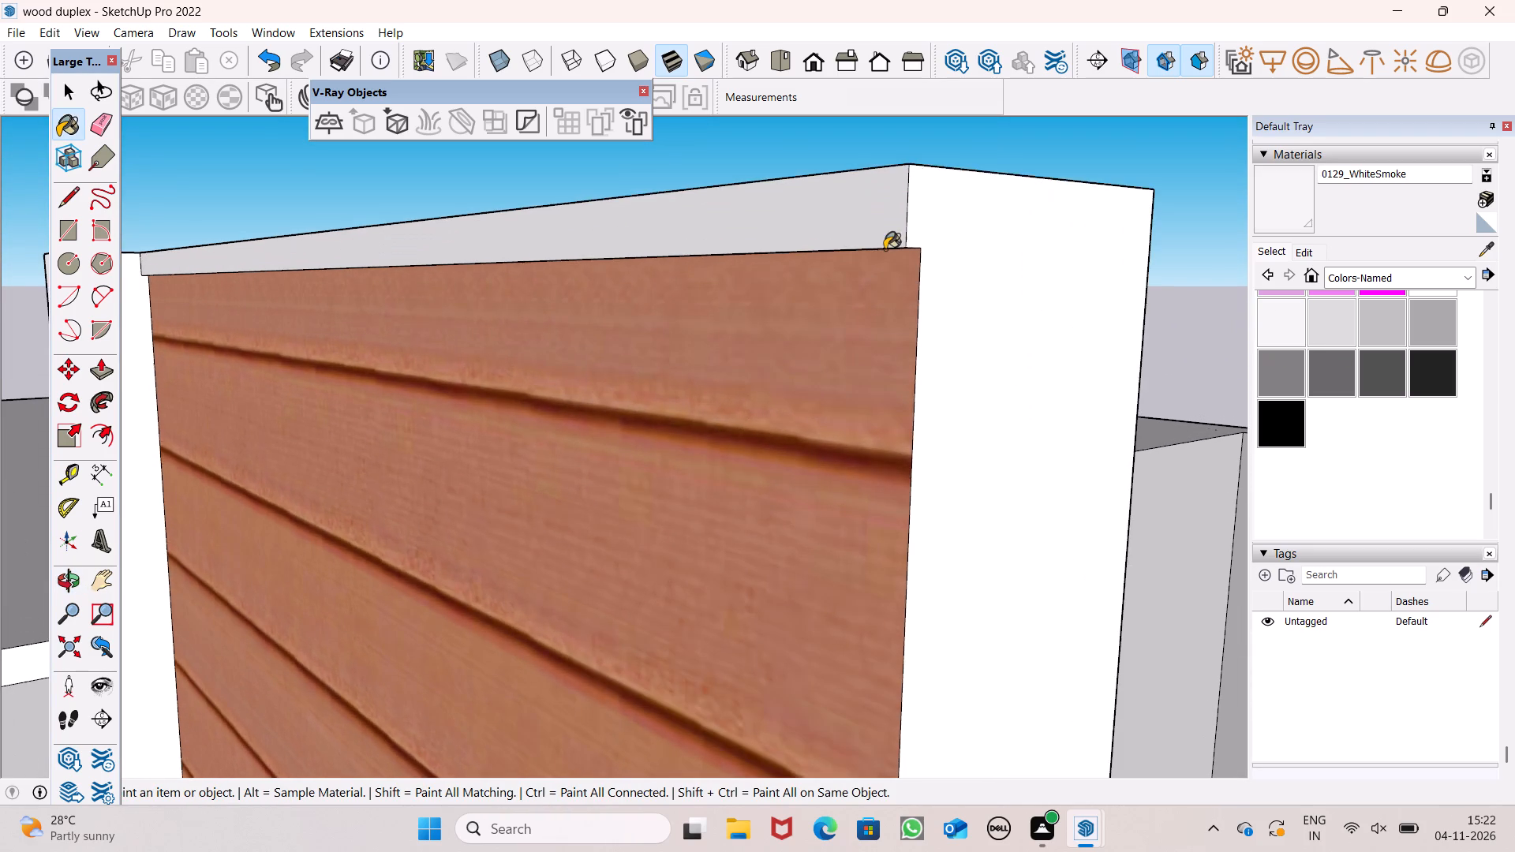
scroll(889, 260, "up", 20)
scroll(889, 260, "up", 2)
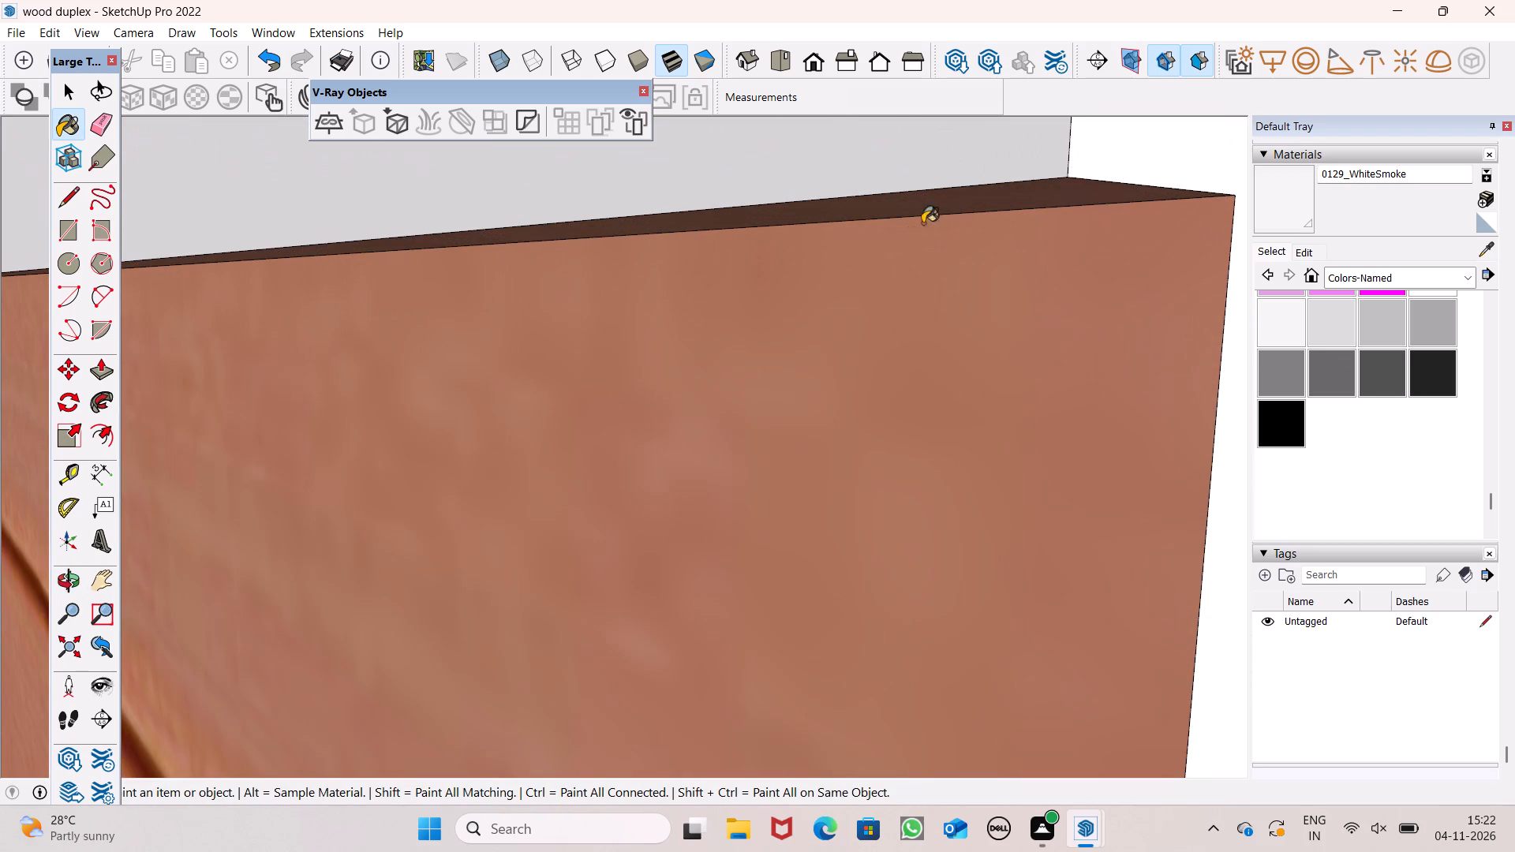
left_click(930, 199)
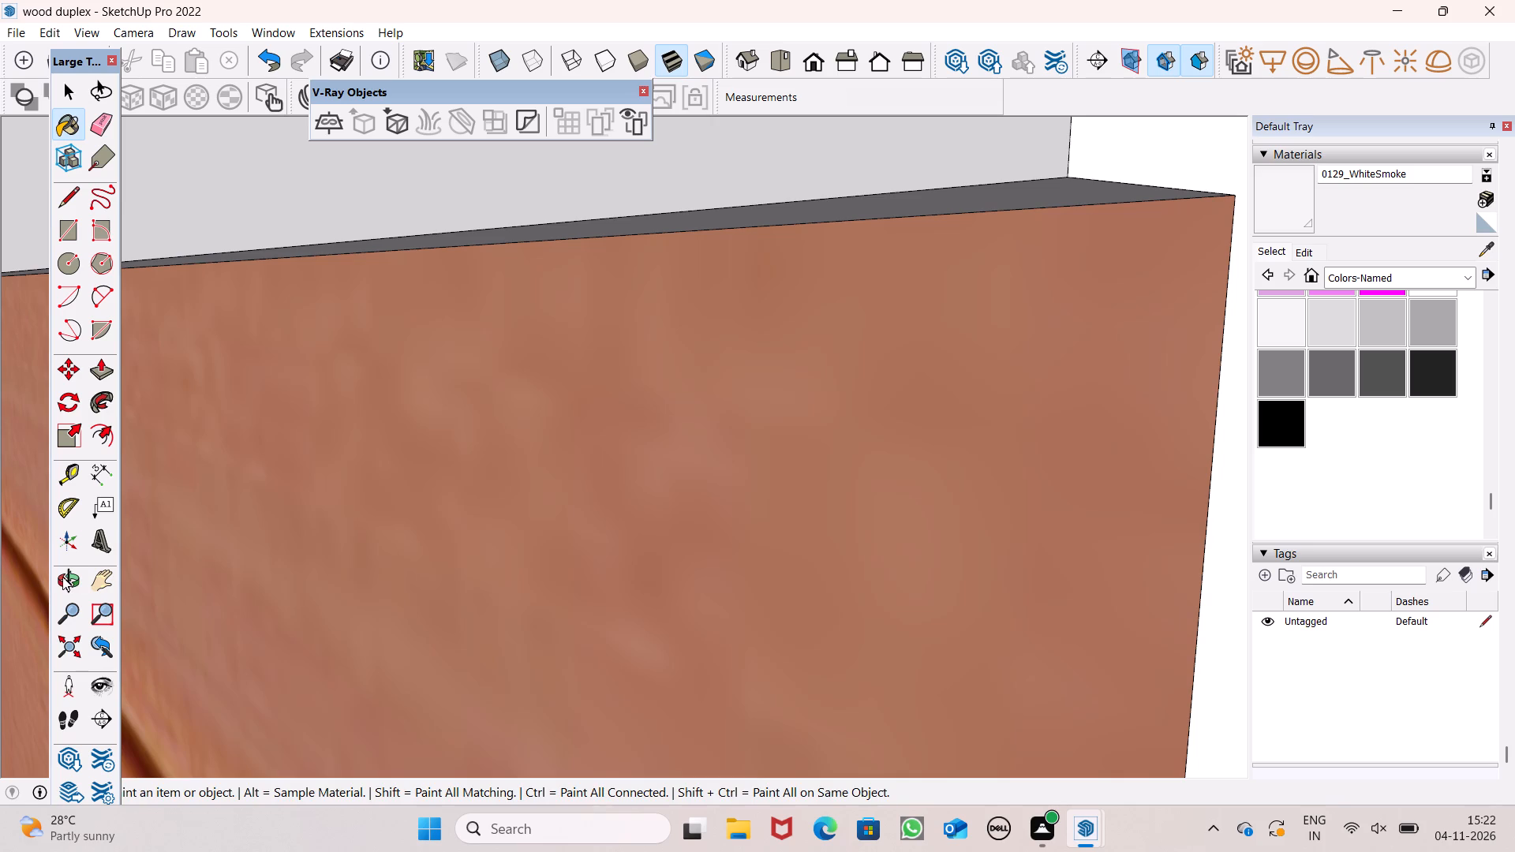
Examine the wood-clad panel's new top trim close up, and the panel from the front, above and behind.
left_click(62, 577)
scroll(683, 502, "down", 18)
scroll(926, 360, "up", 1)
scroll(926, 360, "down", 4)
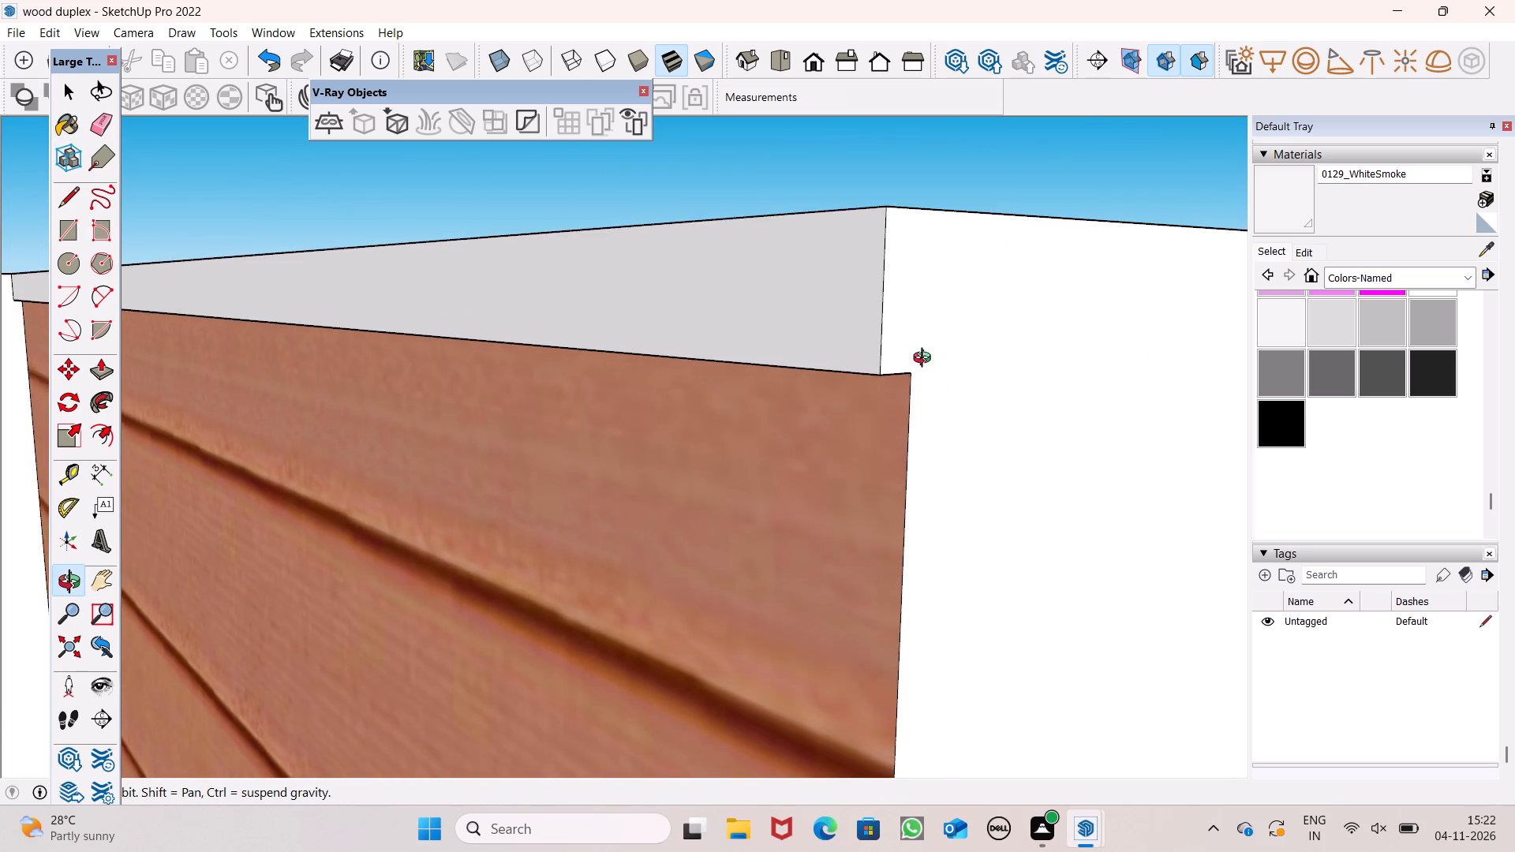
scroll(926, 360, "down", 3)
scroll(907, 342, "up", 1)
scroll(903, 337, "down", 7)
left_click_drag(600, 404, 880, 441)
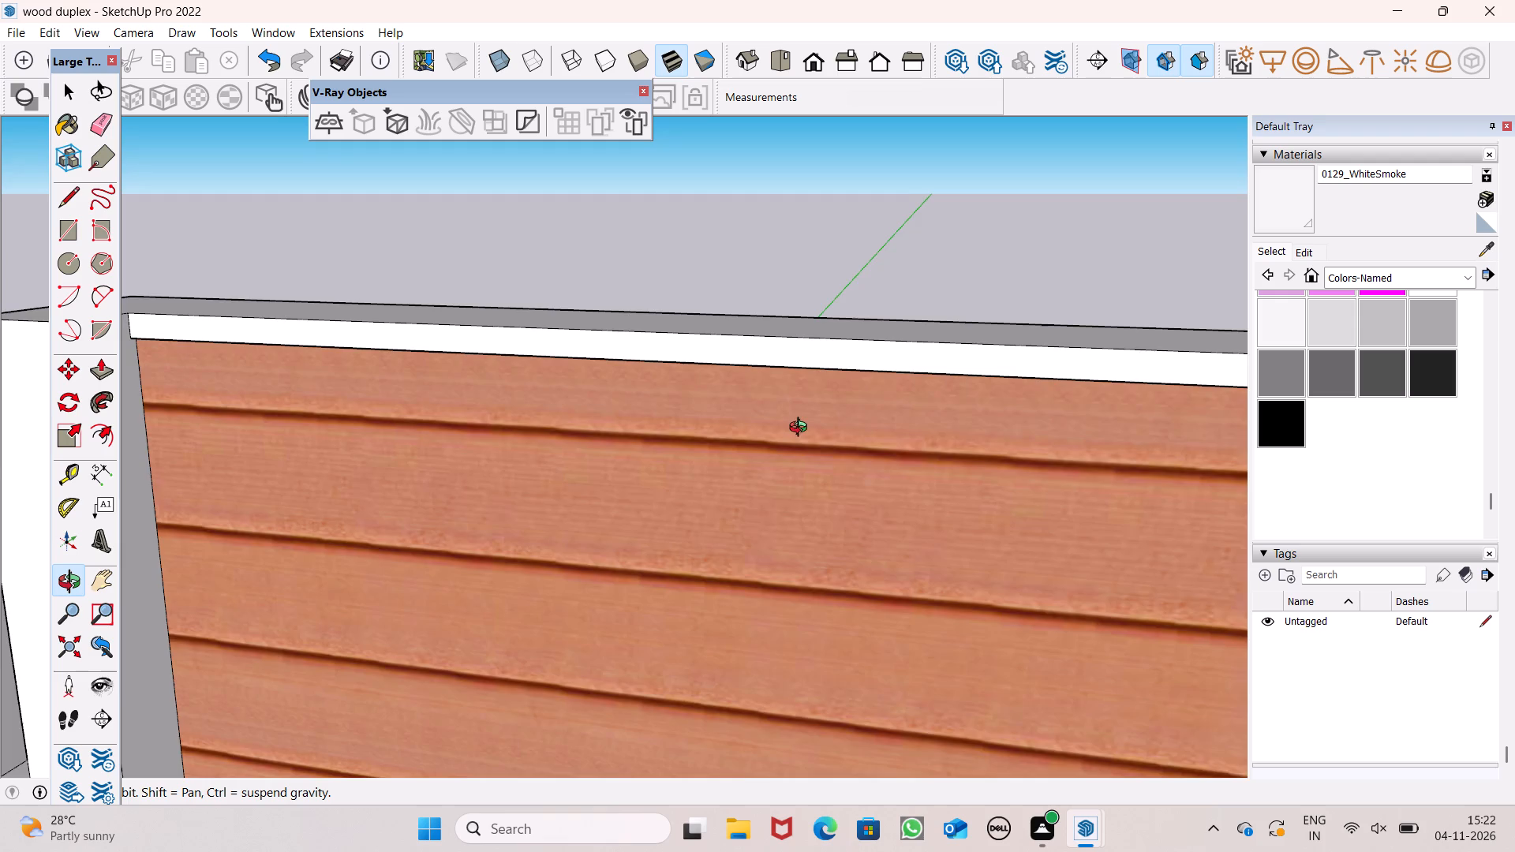
scroll(789, 443, "down", 8)
left_click_drag(640, 458, 738, 436)
left_click_drag(698, 515, 682, 459)
scroll(684, 441, "down", 8)
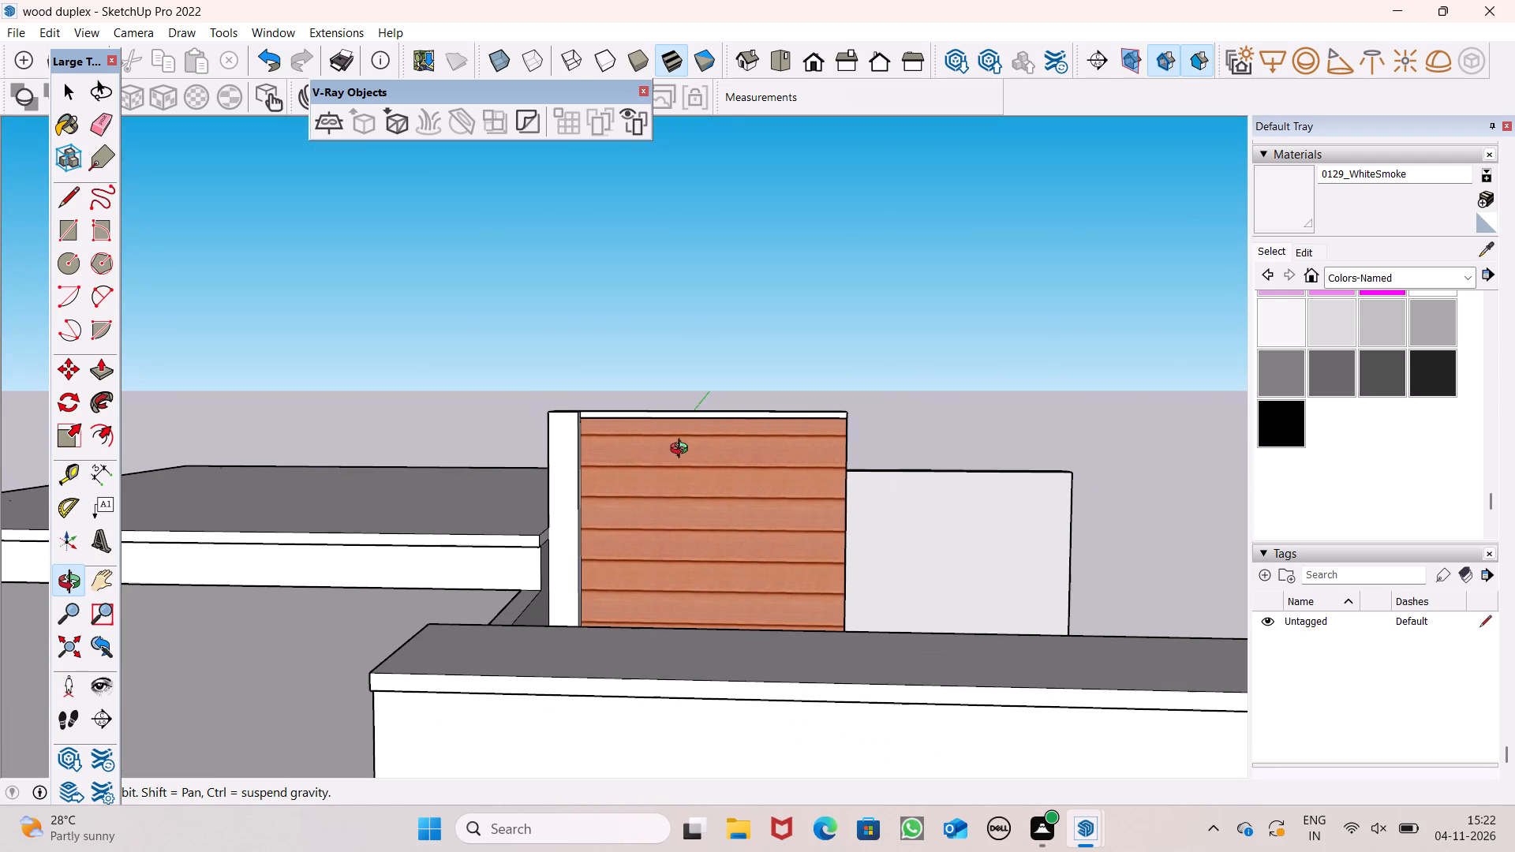
left_click_drag(671, 459, 749, 559)
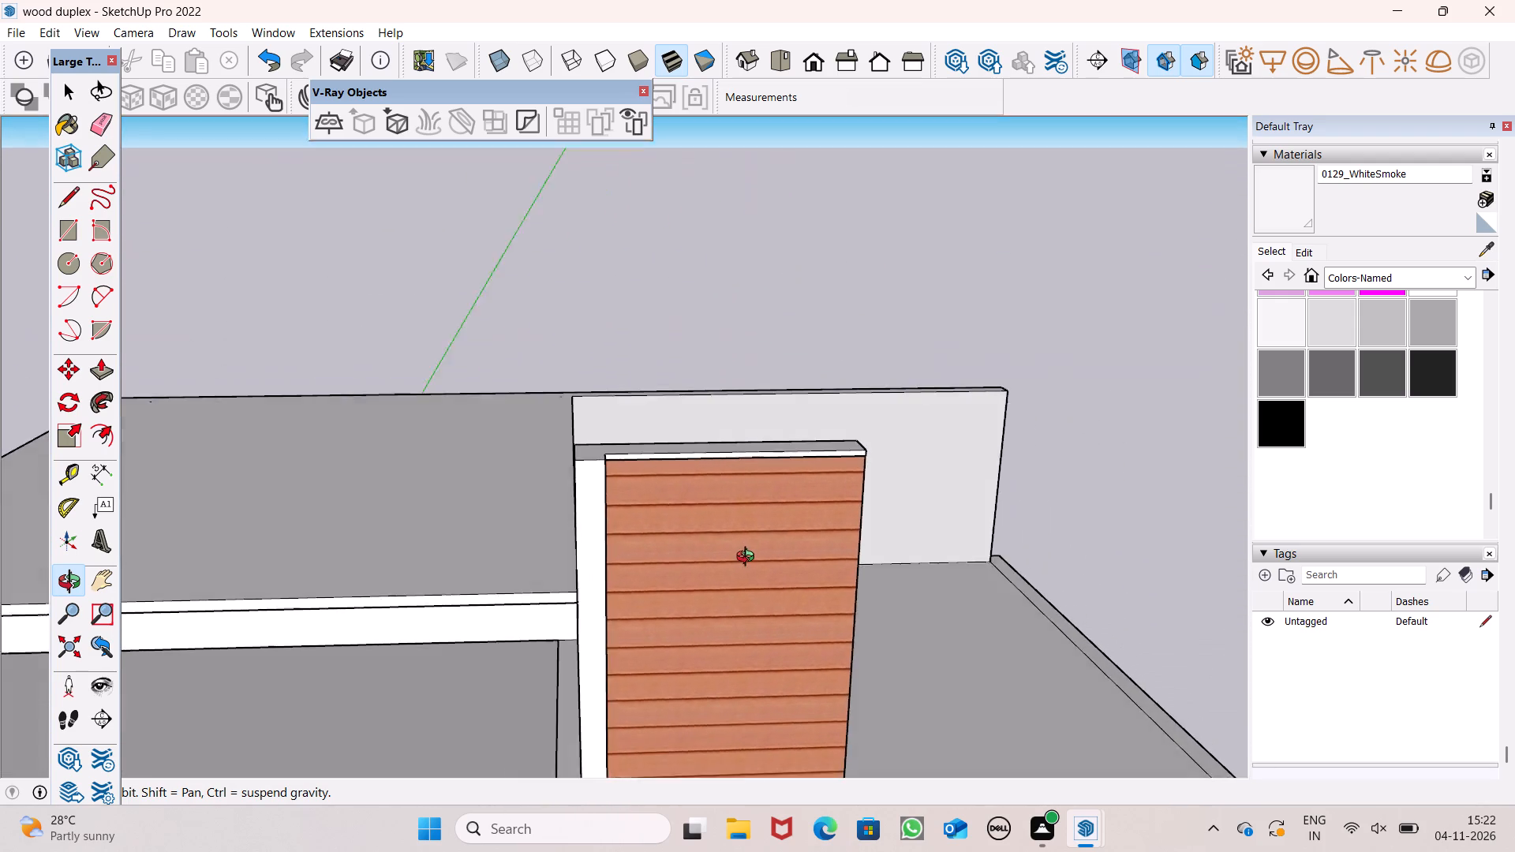
left_click_drag(749, 559, 752, 559)
left_click_drag(752, 559, 368, 738)
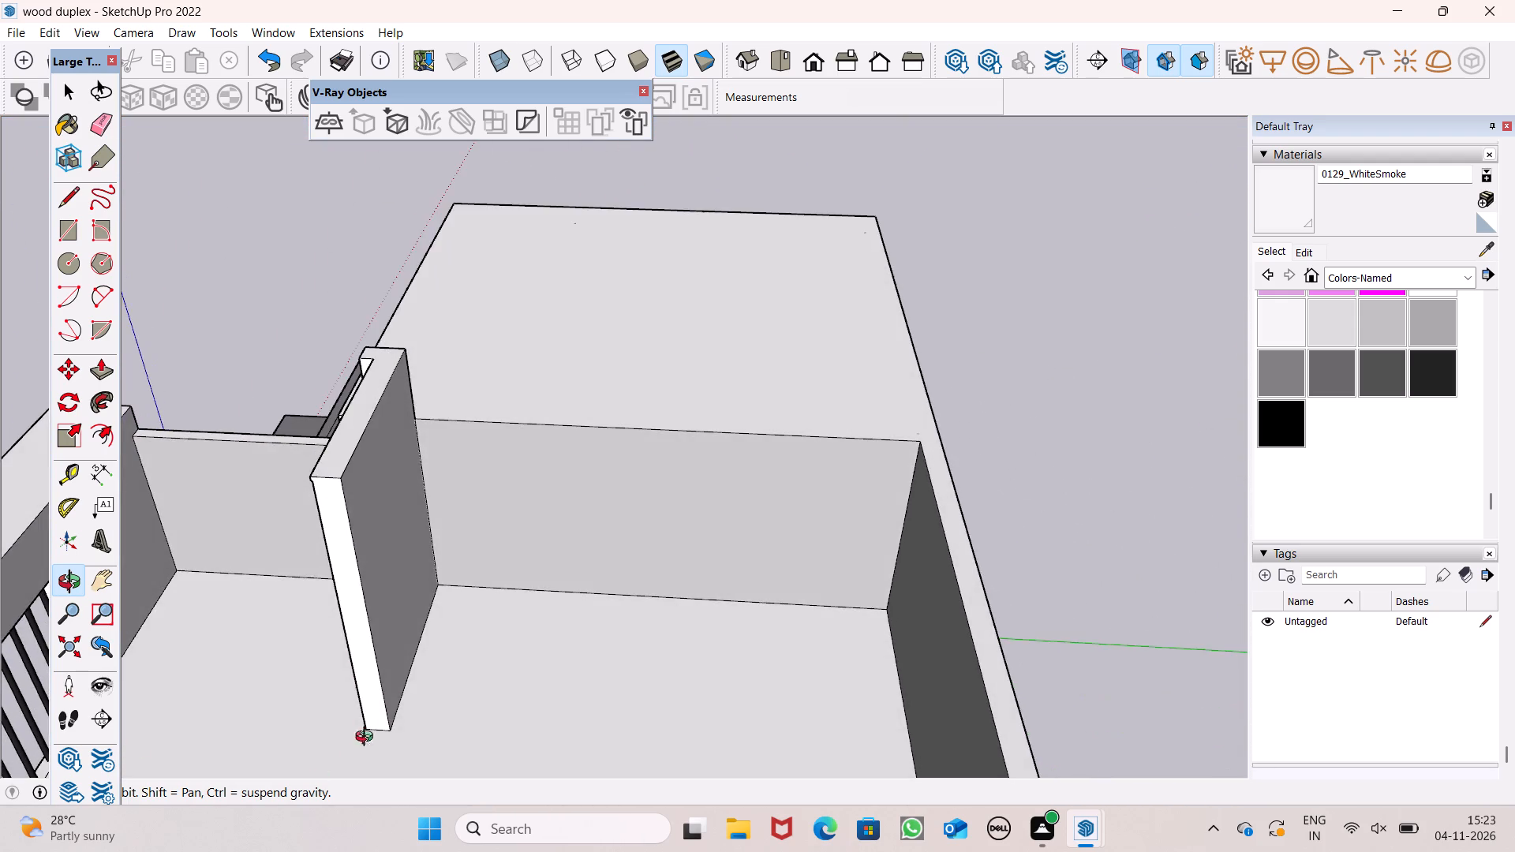
left_click_drag(368, 738, 361, 668)
scroll(419, 592, "down", 6)
Erase the leftover vertical and short cross lines on the end face of the wood-clad terrace panel.
left_click_drag(316, 656, 927, 630)
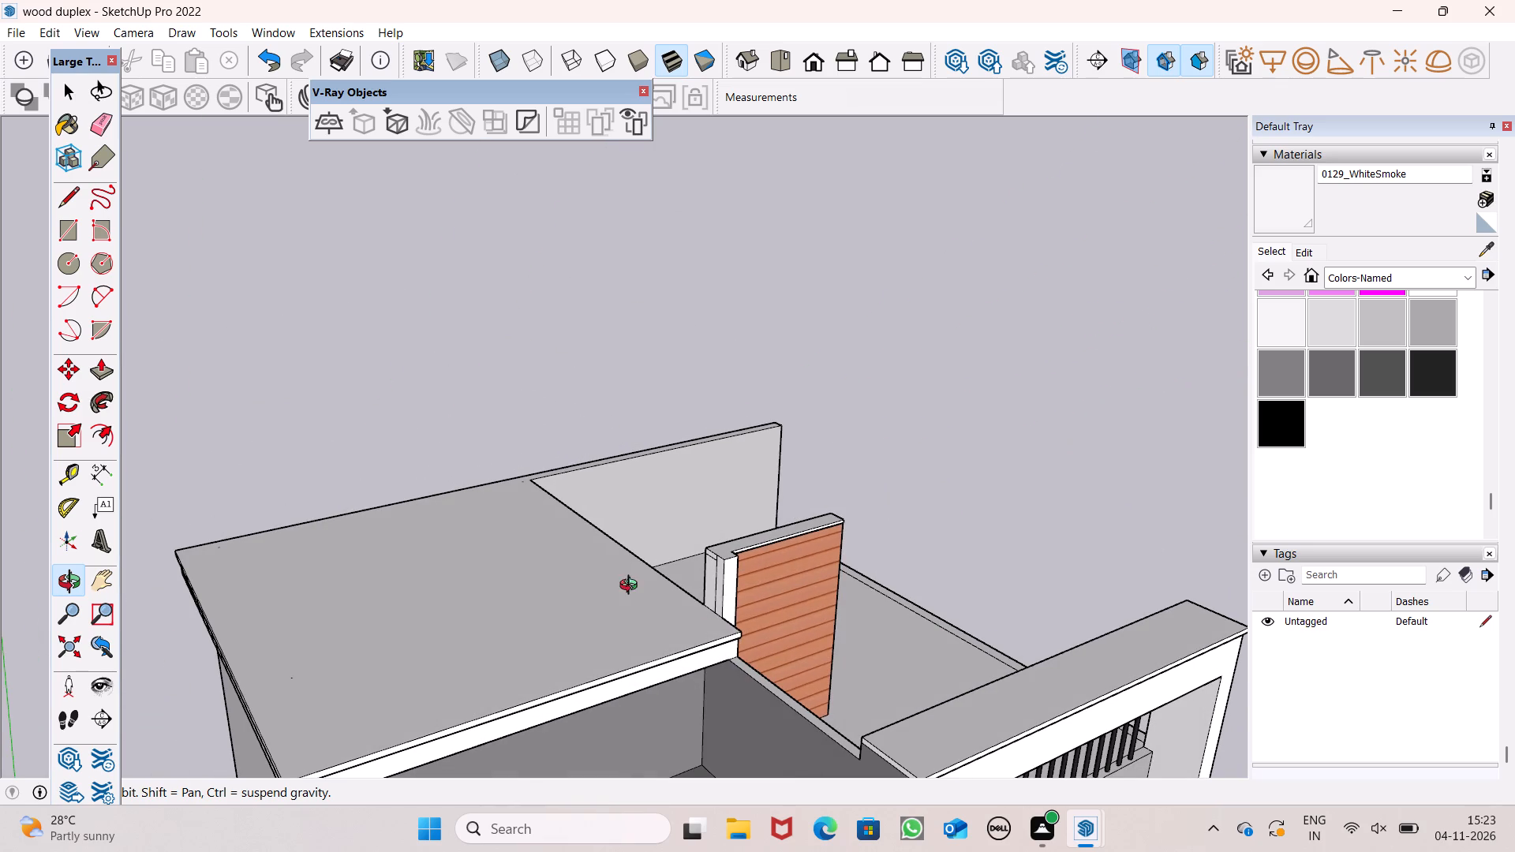
scroll(698, 566, "up", 5)
left_click(735, 581)
left_click_drag(736, 581, 756, 588)
scroll(780, 561, "up", 10)
left_click_drag(774, 562, 786, 540)
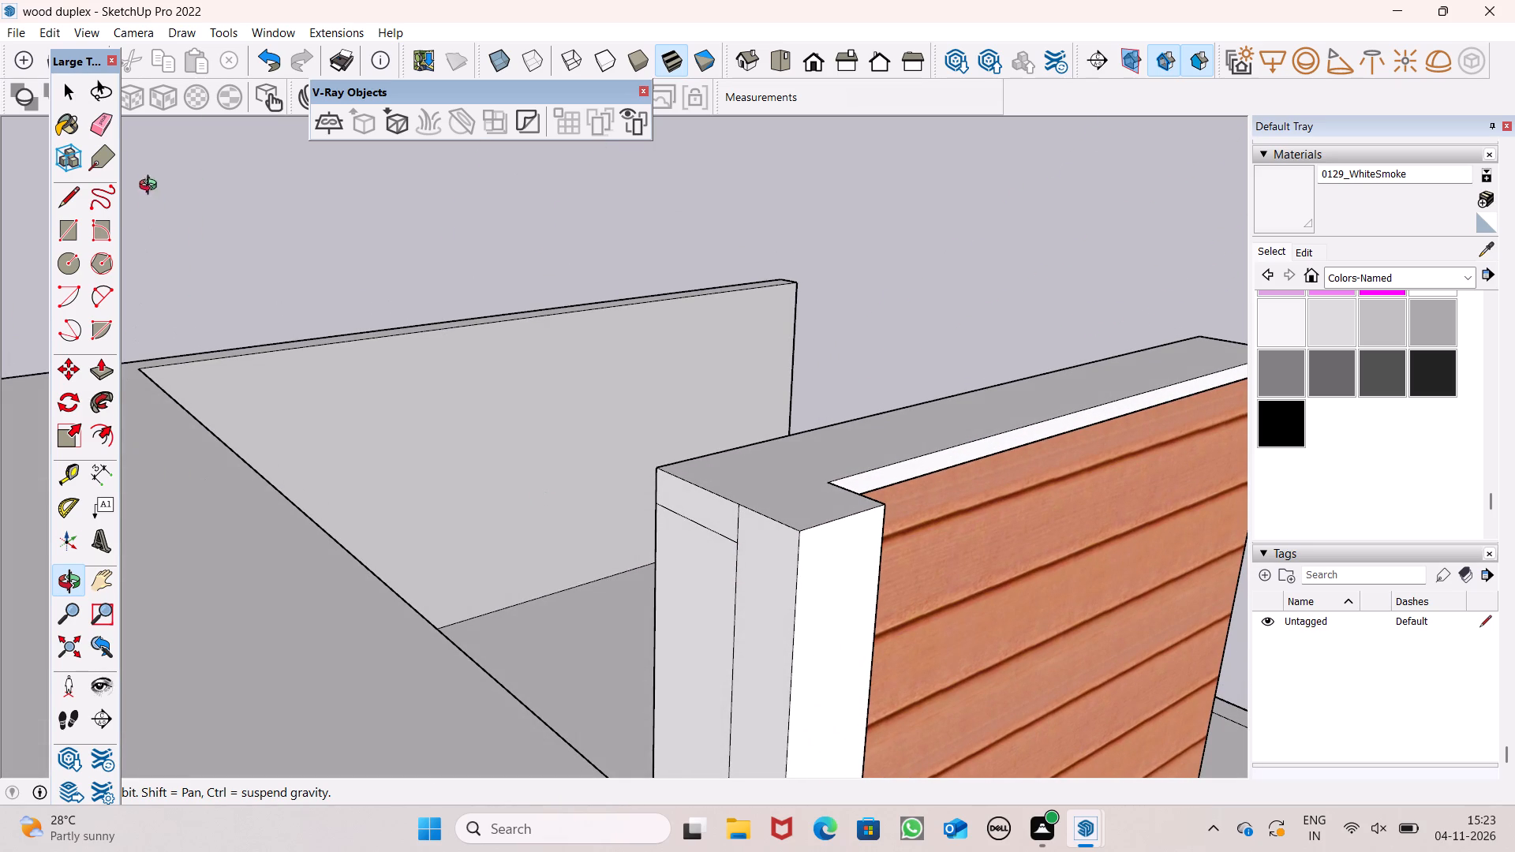
left_click(93, 120)
left_click_drag(746, 533, 739, 545)
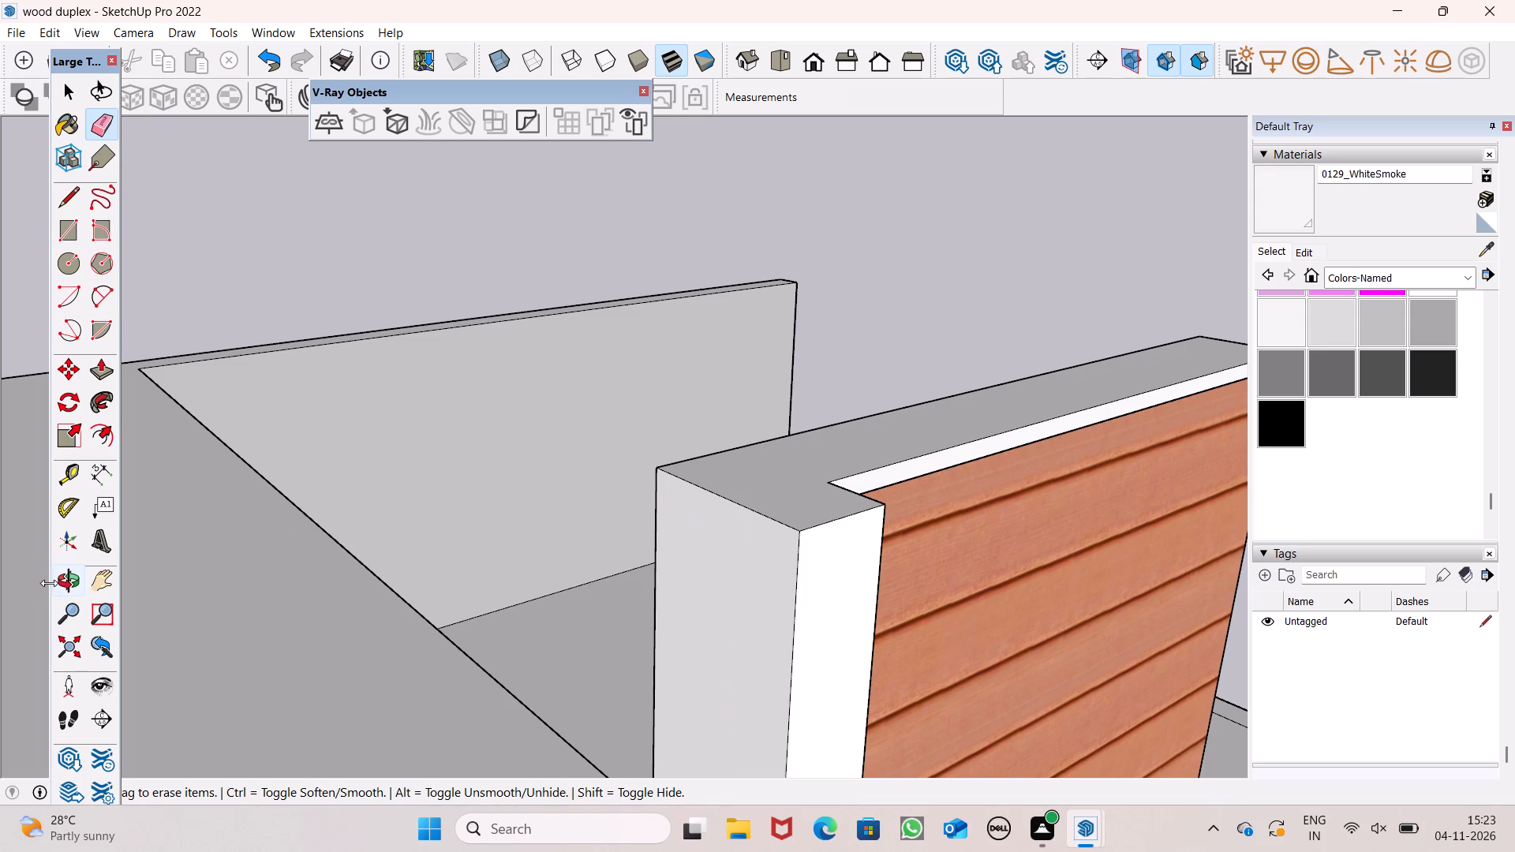
Examine the wood-clad panel, terrace floor, parapet walls and front railing frame from the front, sides and above.
left_click(69, 579)
scroll(509, 405, "down", 4)
left_click_drag(773, 529, 382, 594)
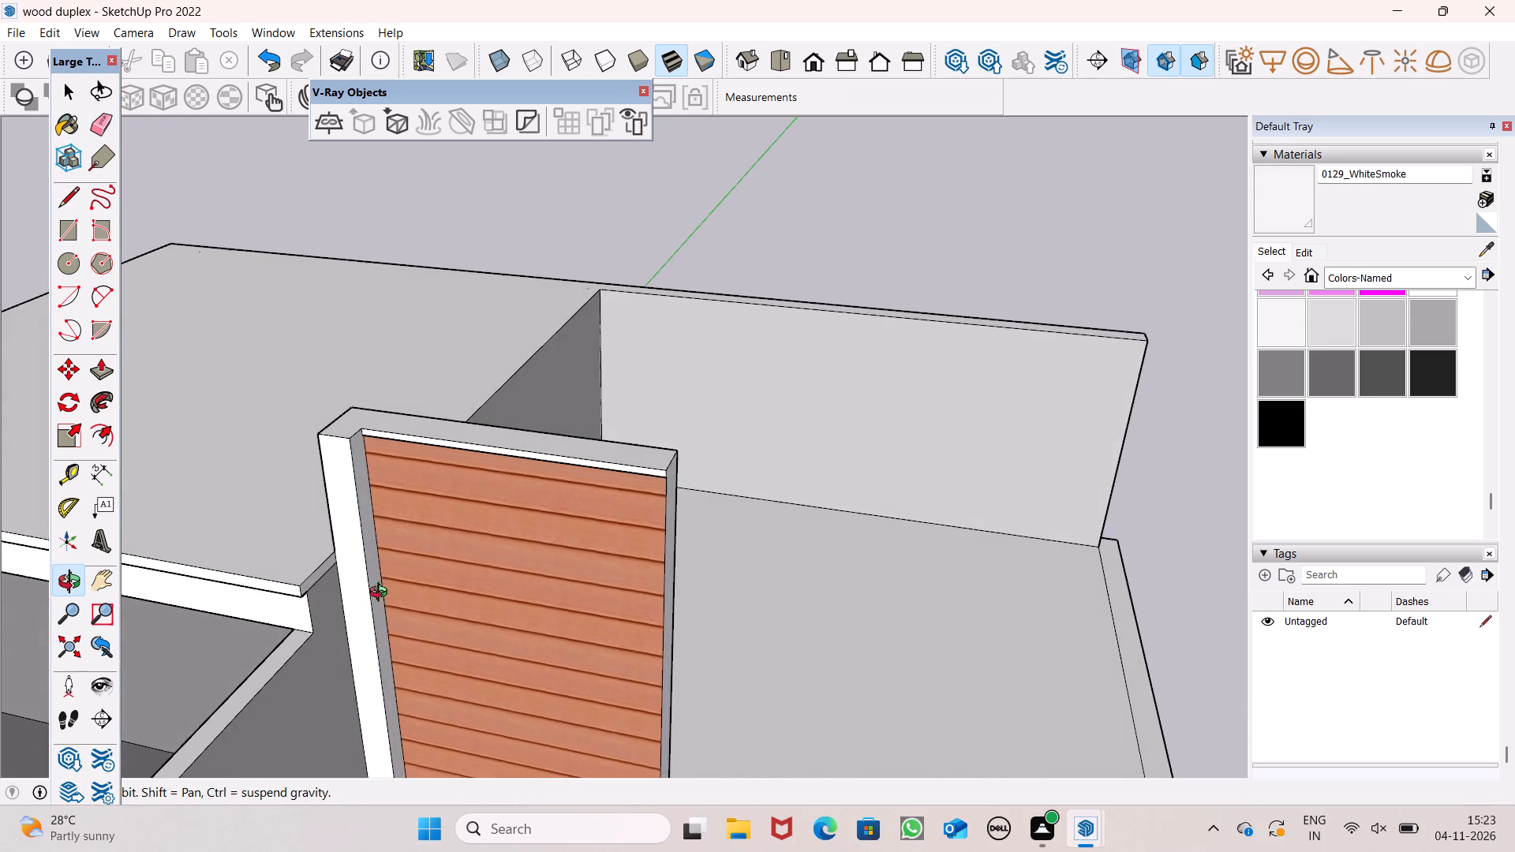
scroll(572, 454, "down", 6)
left_click_drag(781, 555, 438, 498)
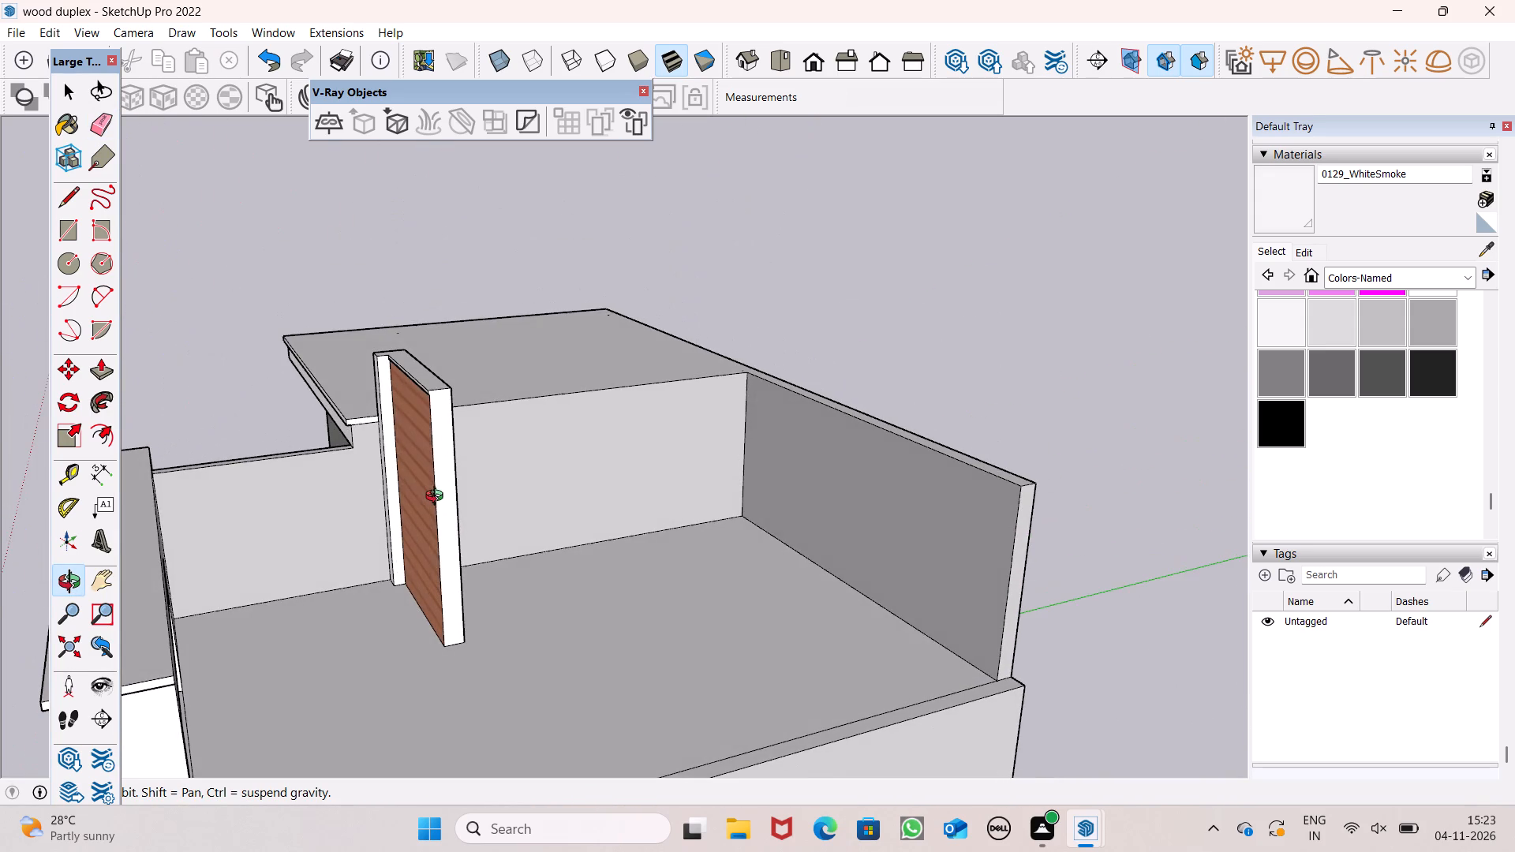
left_click_drag(382, 542, 763, 498)
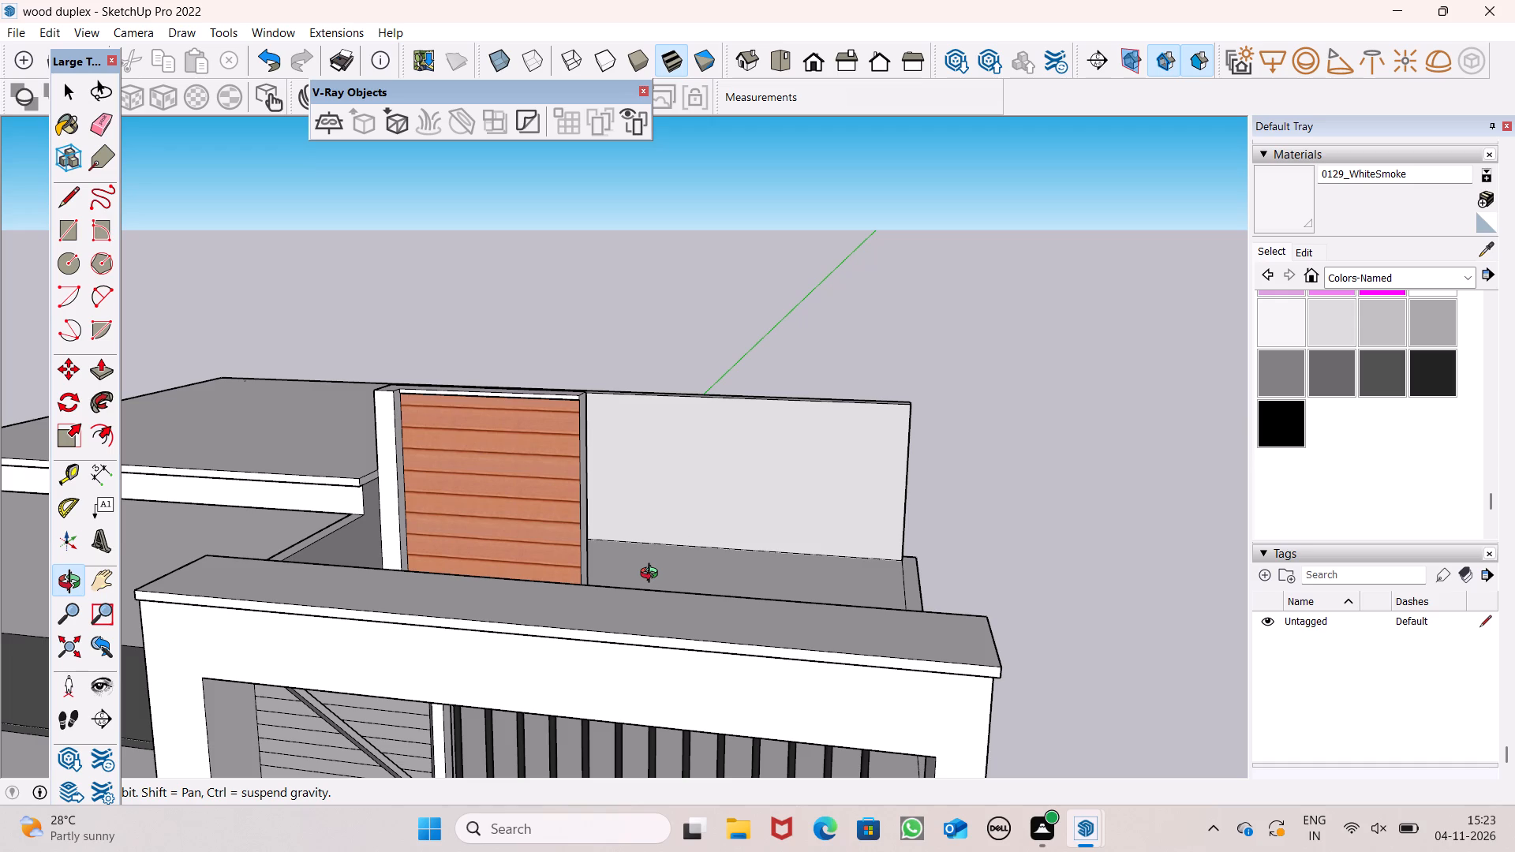
left_click_drag(671, 480, 322, 560)
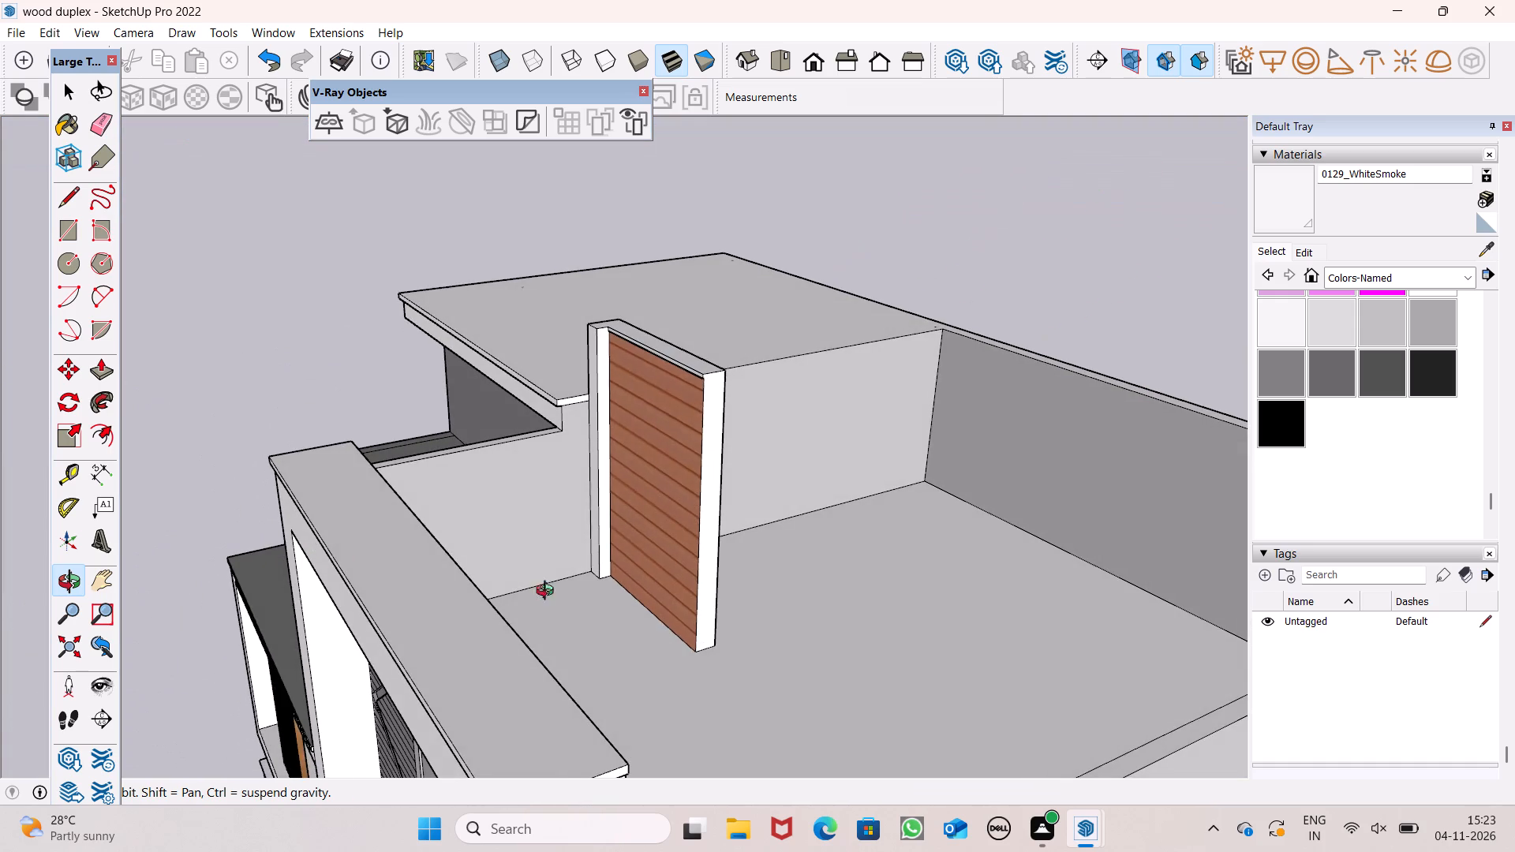
left_click_drag(524, 553, 360, 477, "shift")
left_click_drag(365, 477, 0, 500)
left_click_drag(379, 472, 379, 491, "shift")
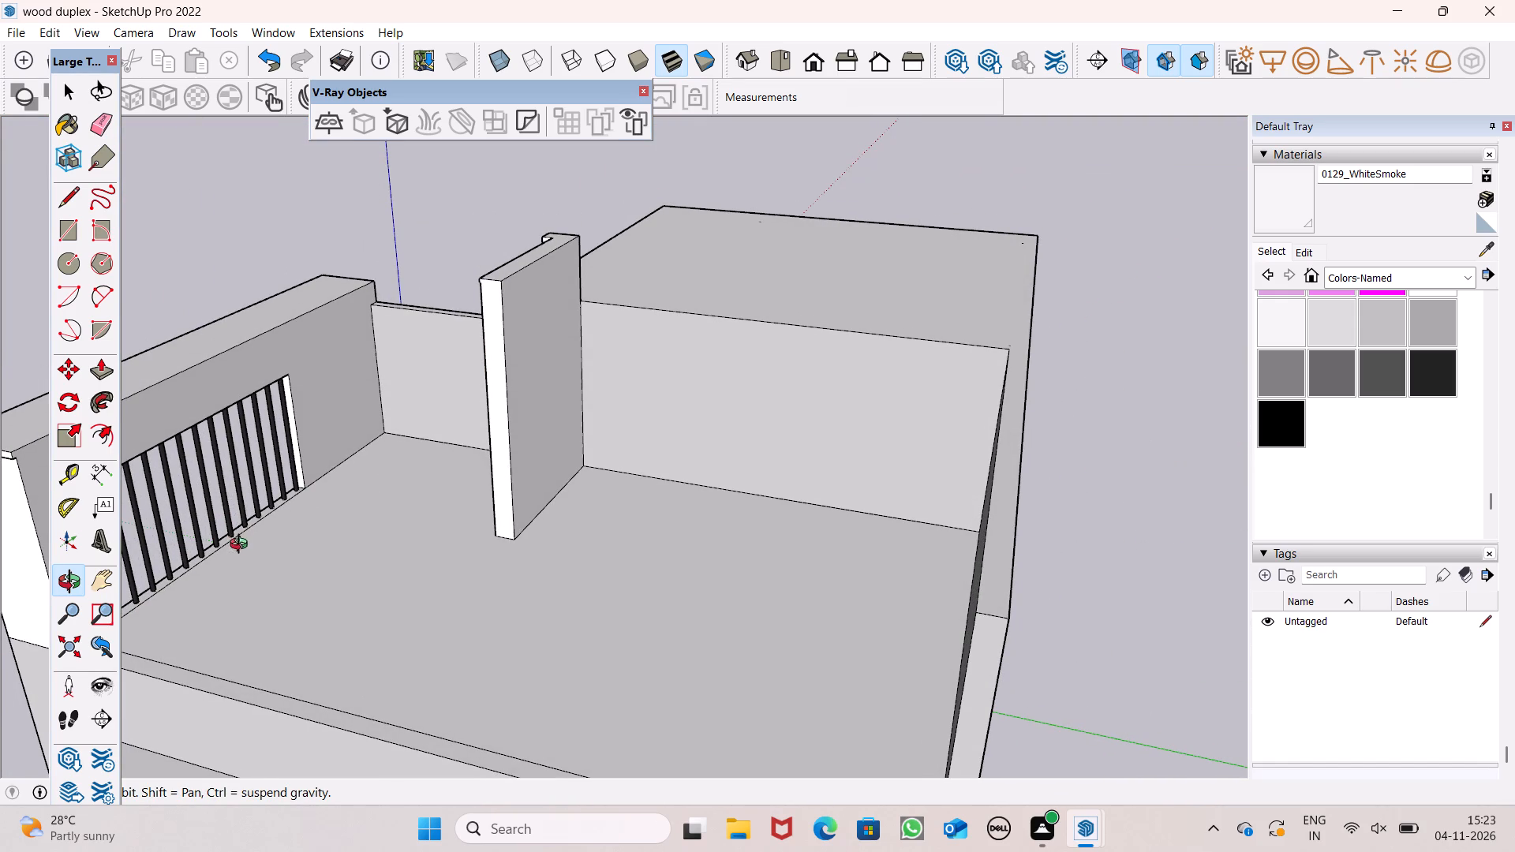
left_click_drag(317, 591, 297, 455, "shift")
left_click_drag(311, 478, 671, 565)
left_click_drag(665, 566, 421, 520)
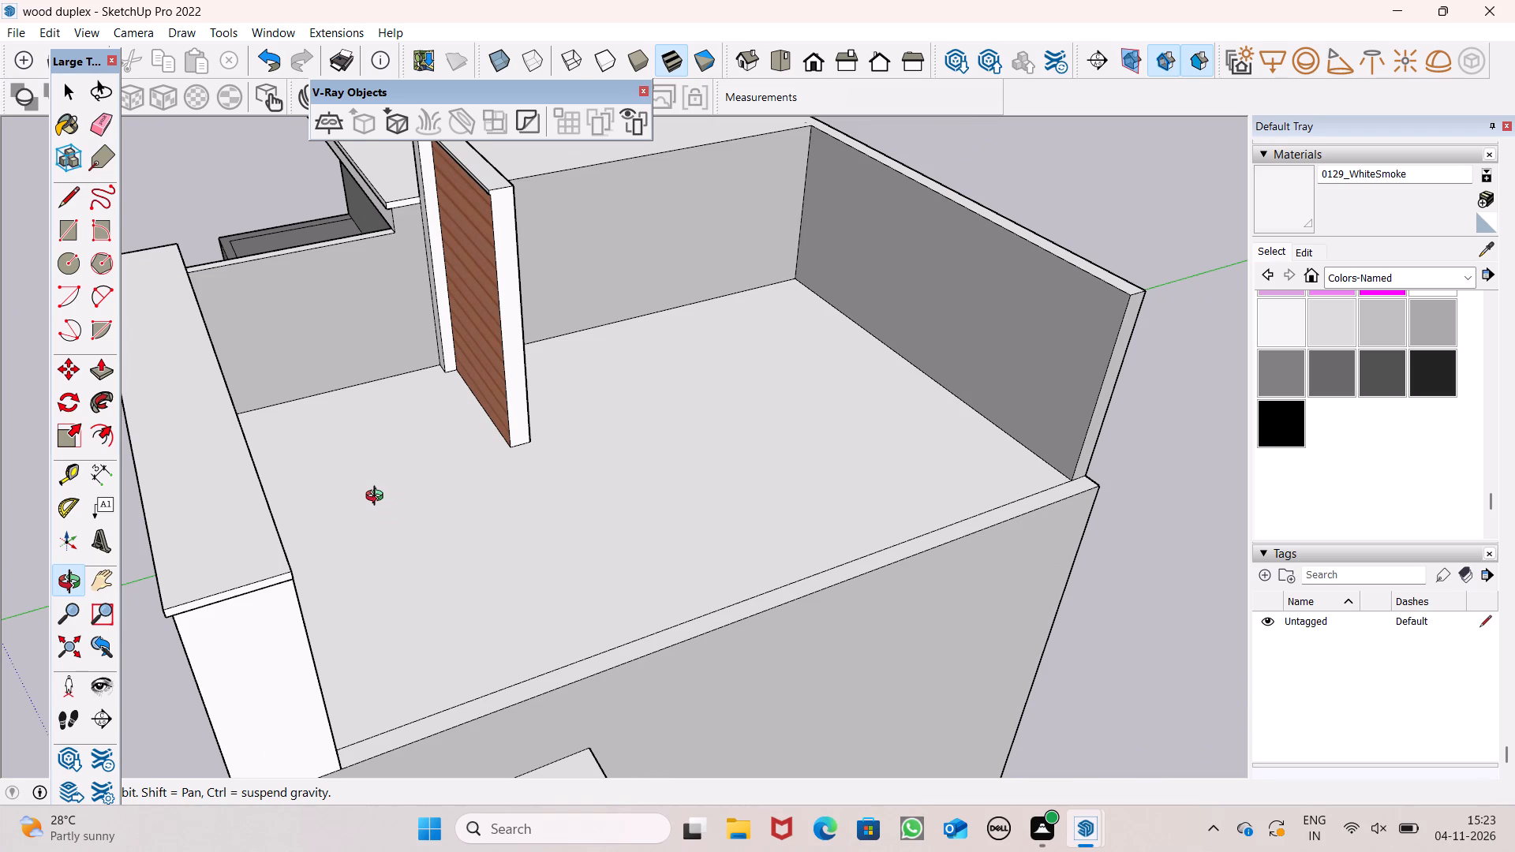
left_click_drag(363, 508, 342, 439, "shift")
Examine the front railing frame and the terrace corner where the tall parapet wall ends beside the low ledge.
left_click_drag(342, 439, 342, 438, "shift")
left_click_drag(360, 473, 377, 506)
left_click_drag(388, 583, 646, 541)
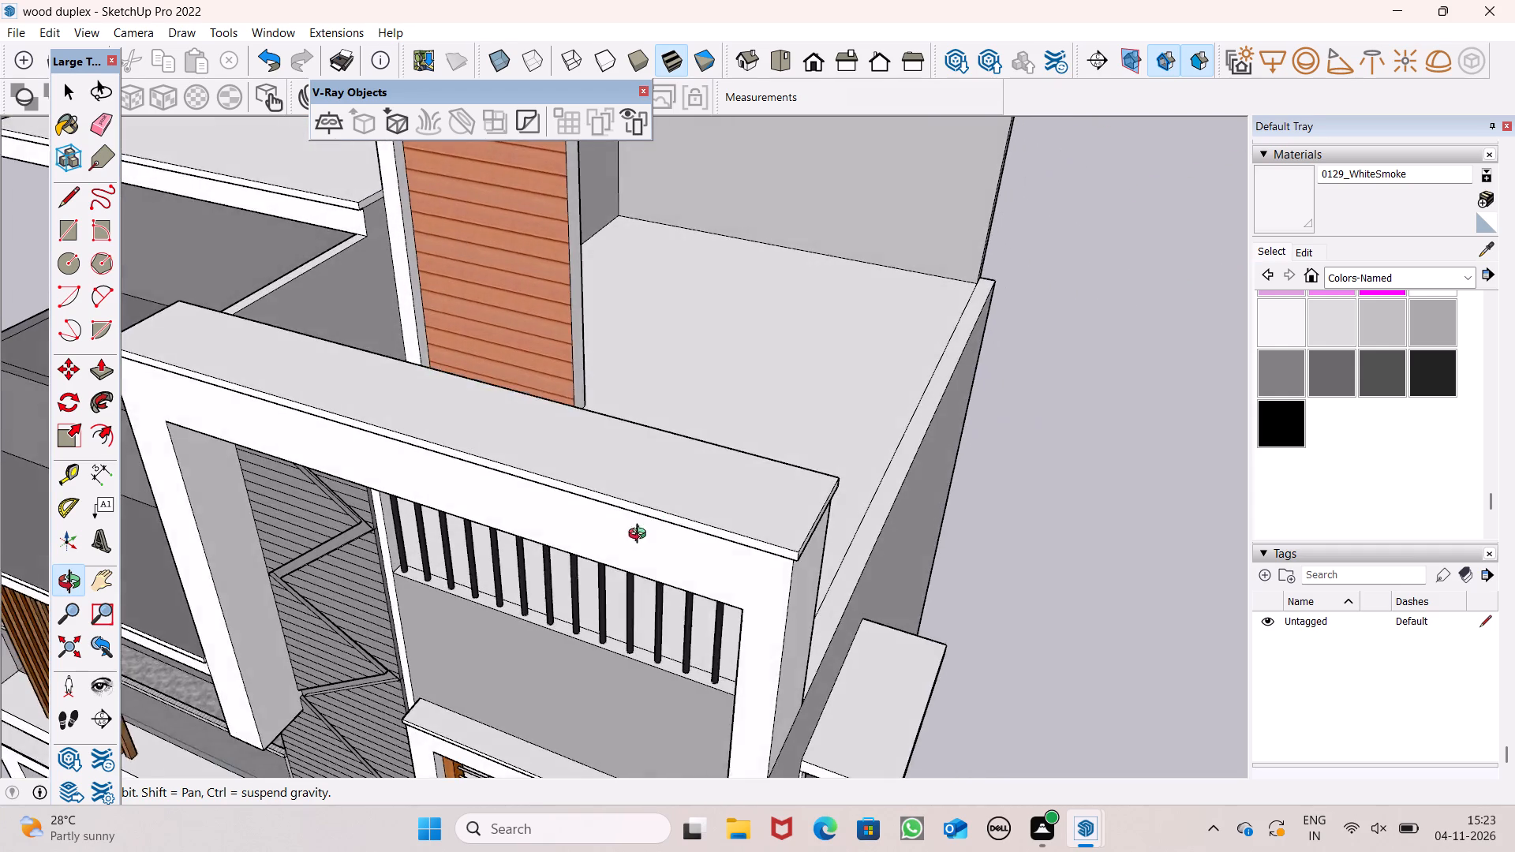
left_click_drag(608, 528, 518, 549, "shift")
left_click_drag(628, 563, 408, 581)
left_click_drag(772, 537, 541, 528, "shift")
left_click_drag(636, 529, 357, 529)
left_click_drag(553, 563, 389, 578)
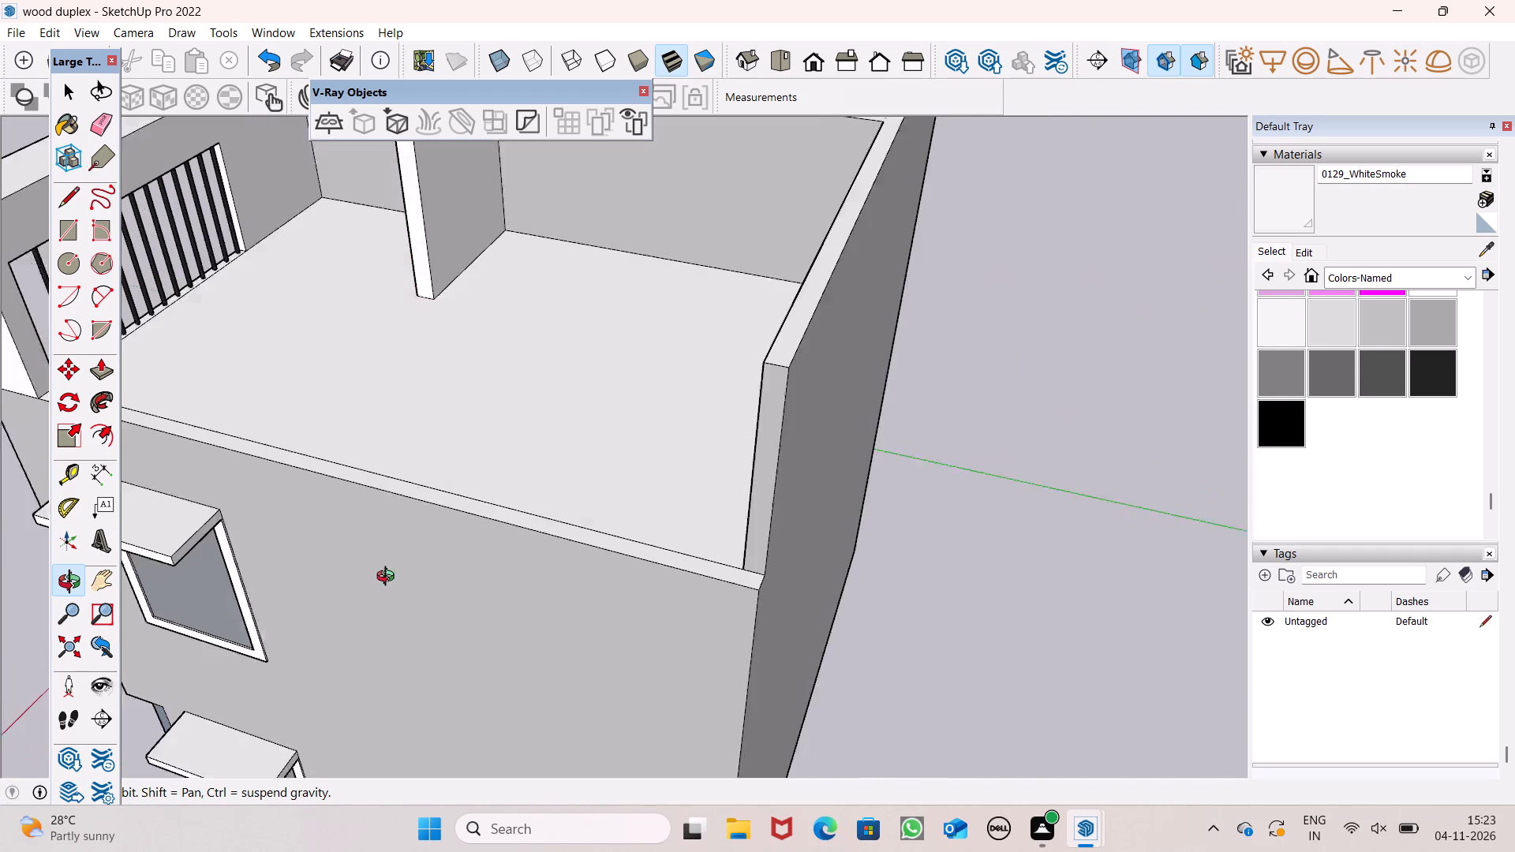
left_click_drag(389, 578, 387, 578)
left_click_drag(627, 616, 568, 618, "shift")
left_click_drag(684, 608, 706, 601)
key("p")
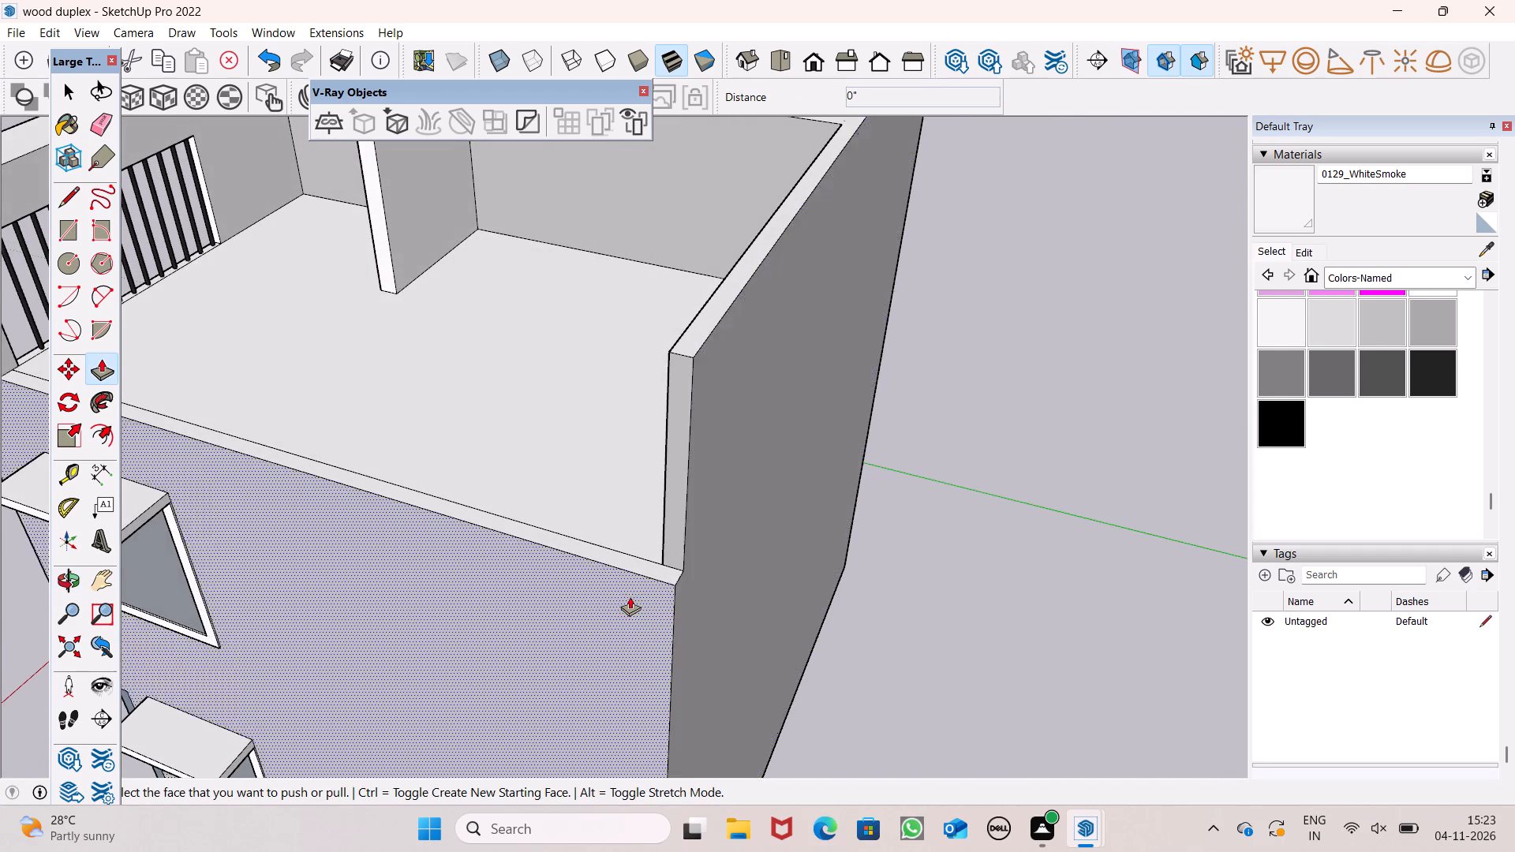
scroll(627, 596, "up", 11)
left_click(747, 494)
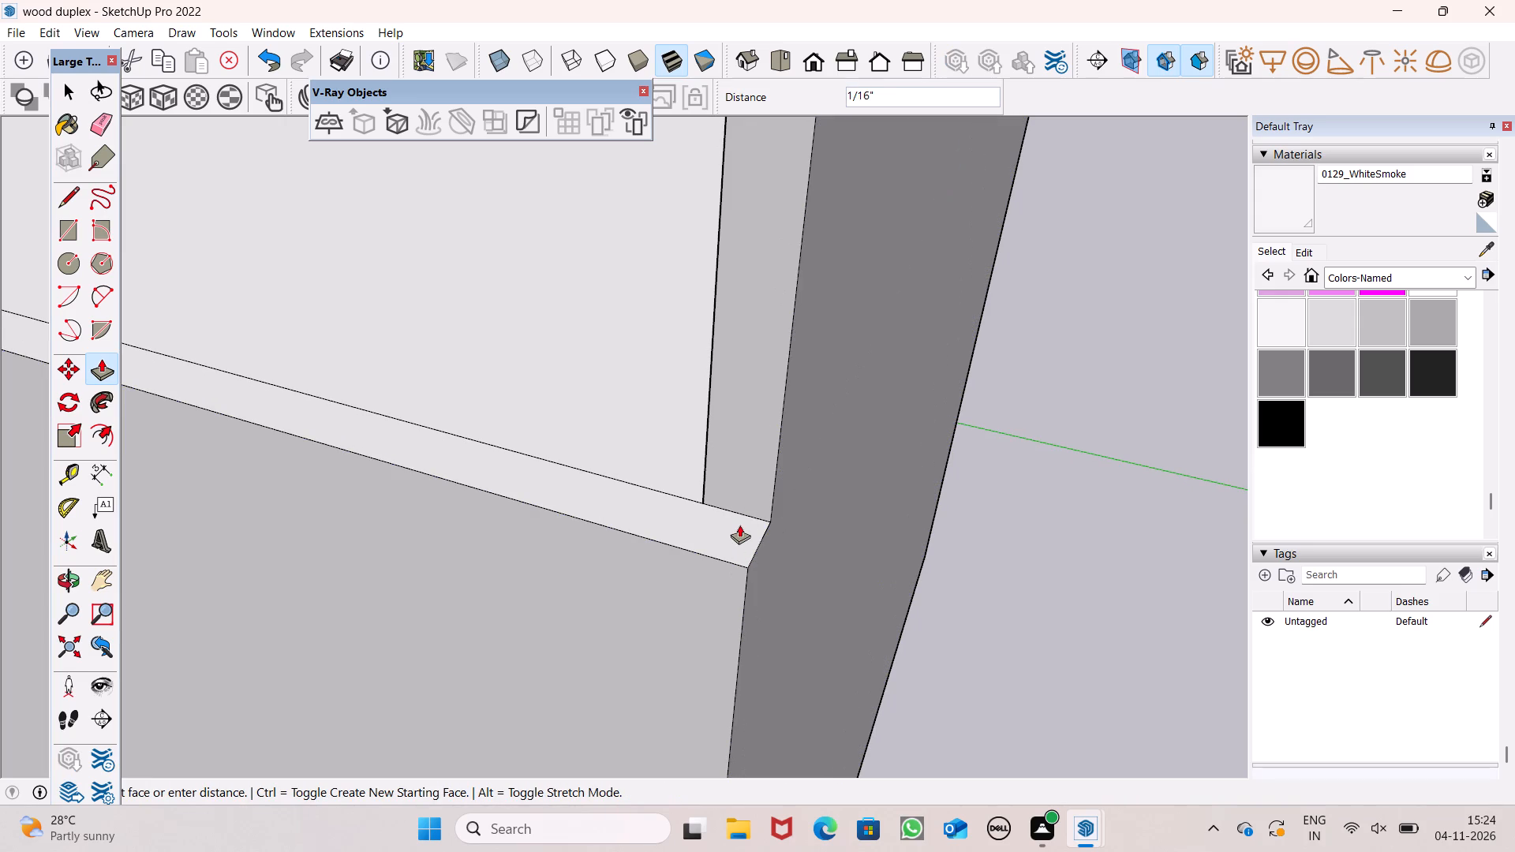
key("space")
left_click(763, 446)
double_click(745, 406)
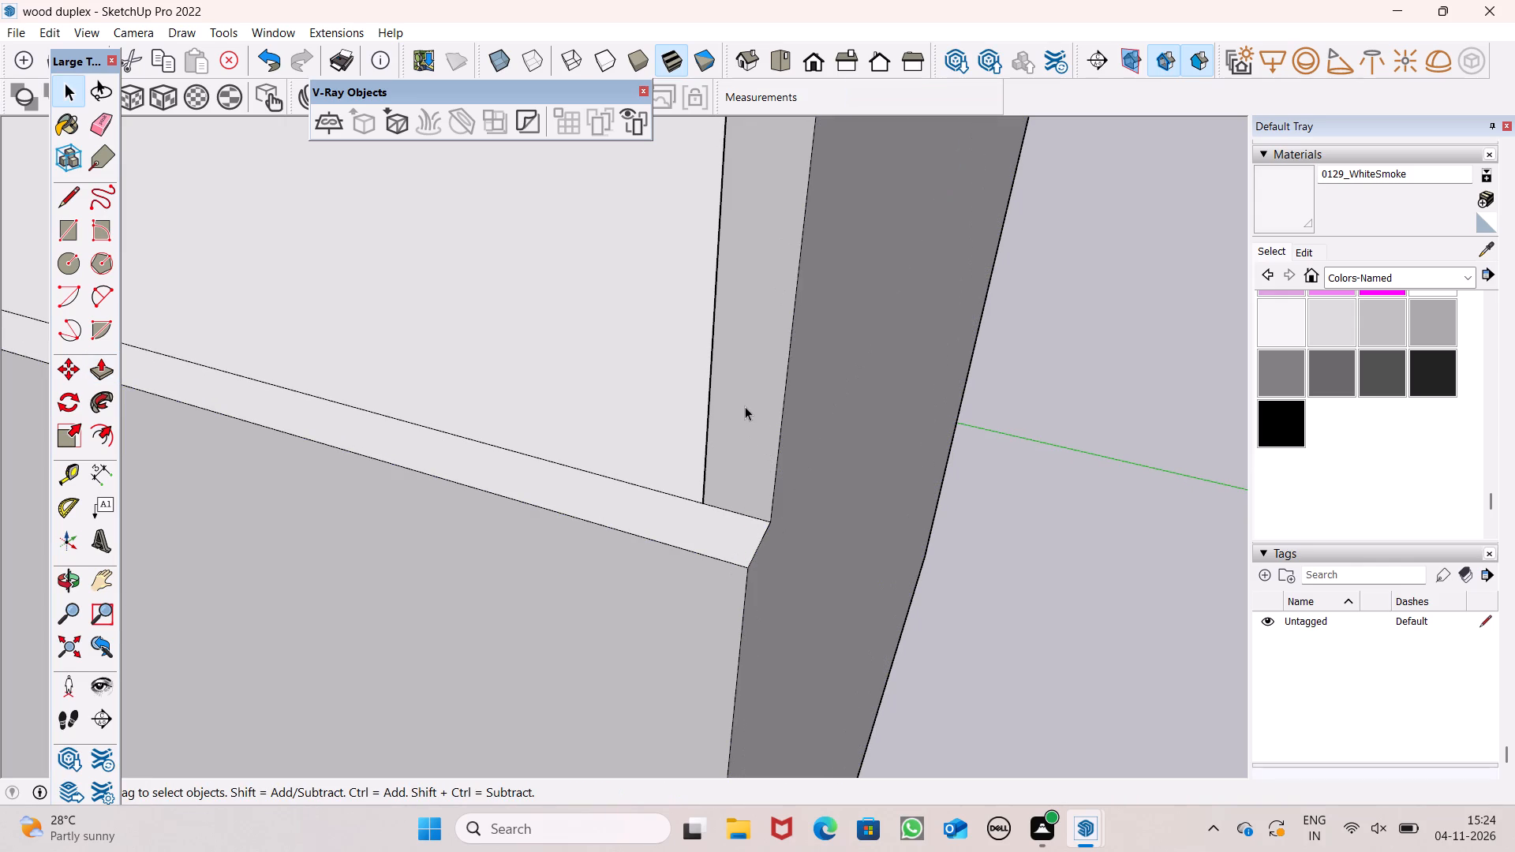
Push/Pull the narrow end face of the tall terrace parapet wall 9" so it is flush with the low side wall's outer face.
key("o")
scroll(562, 529, "down", 4)
left_click_drag(554, 551, 914, 605)
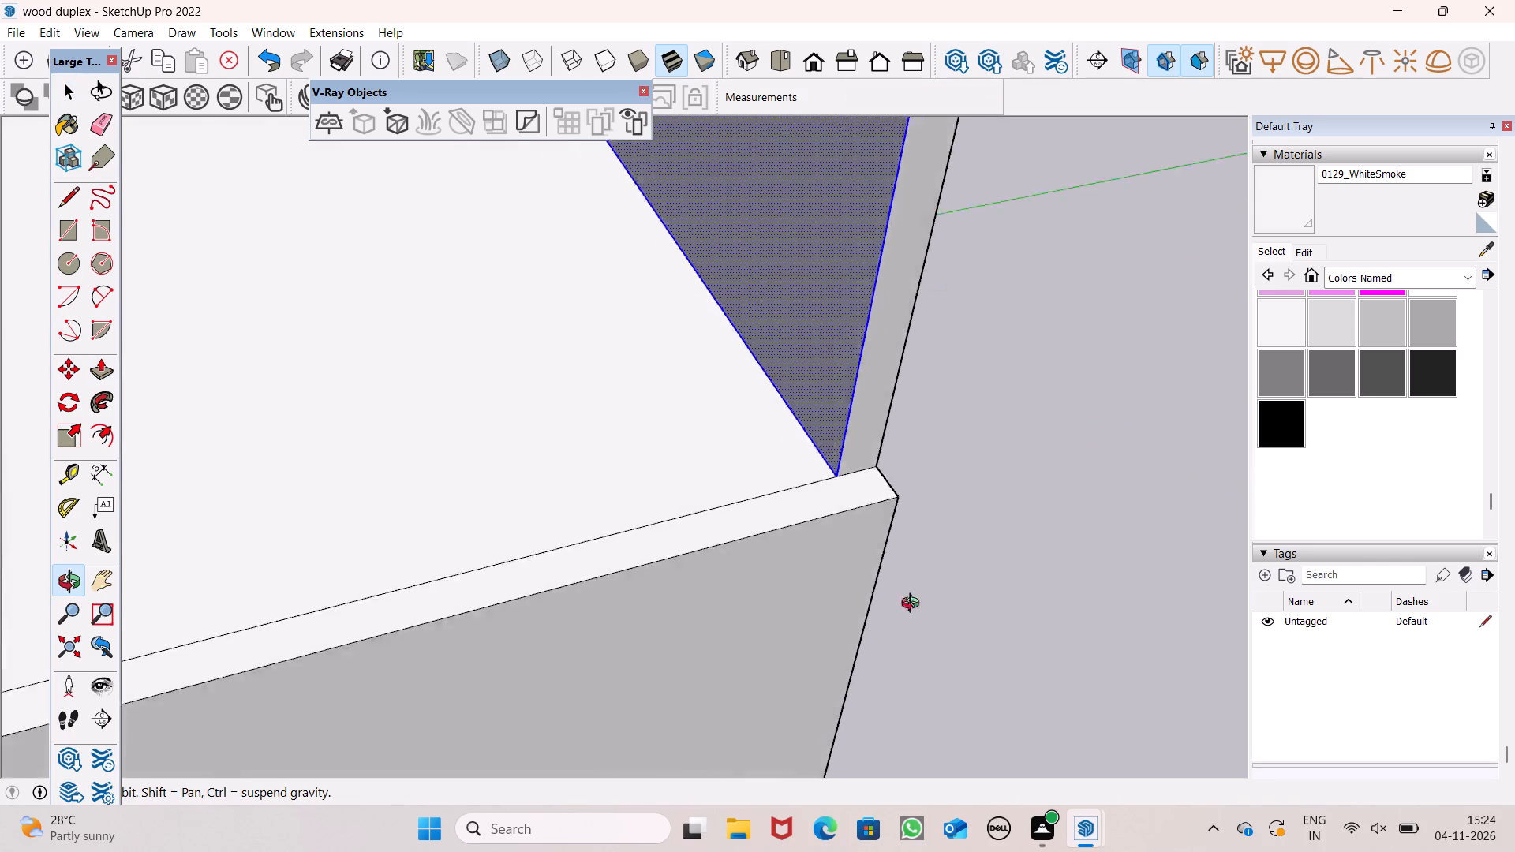
left_click_drag(914, 605, 980, 605)
scroll(817, 457, "down", 6)
left_click_drag(812, 424, 822, 633, "shift")
scroll(802, 611, "down", 1)
left_click_drag(782, 632, 773, 682)
left_click_drag(771, 689, 768, 652)
key("space")
left_click(832, 510)
left_click(882, 448)
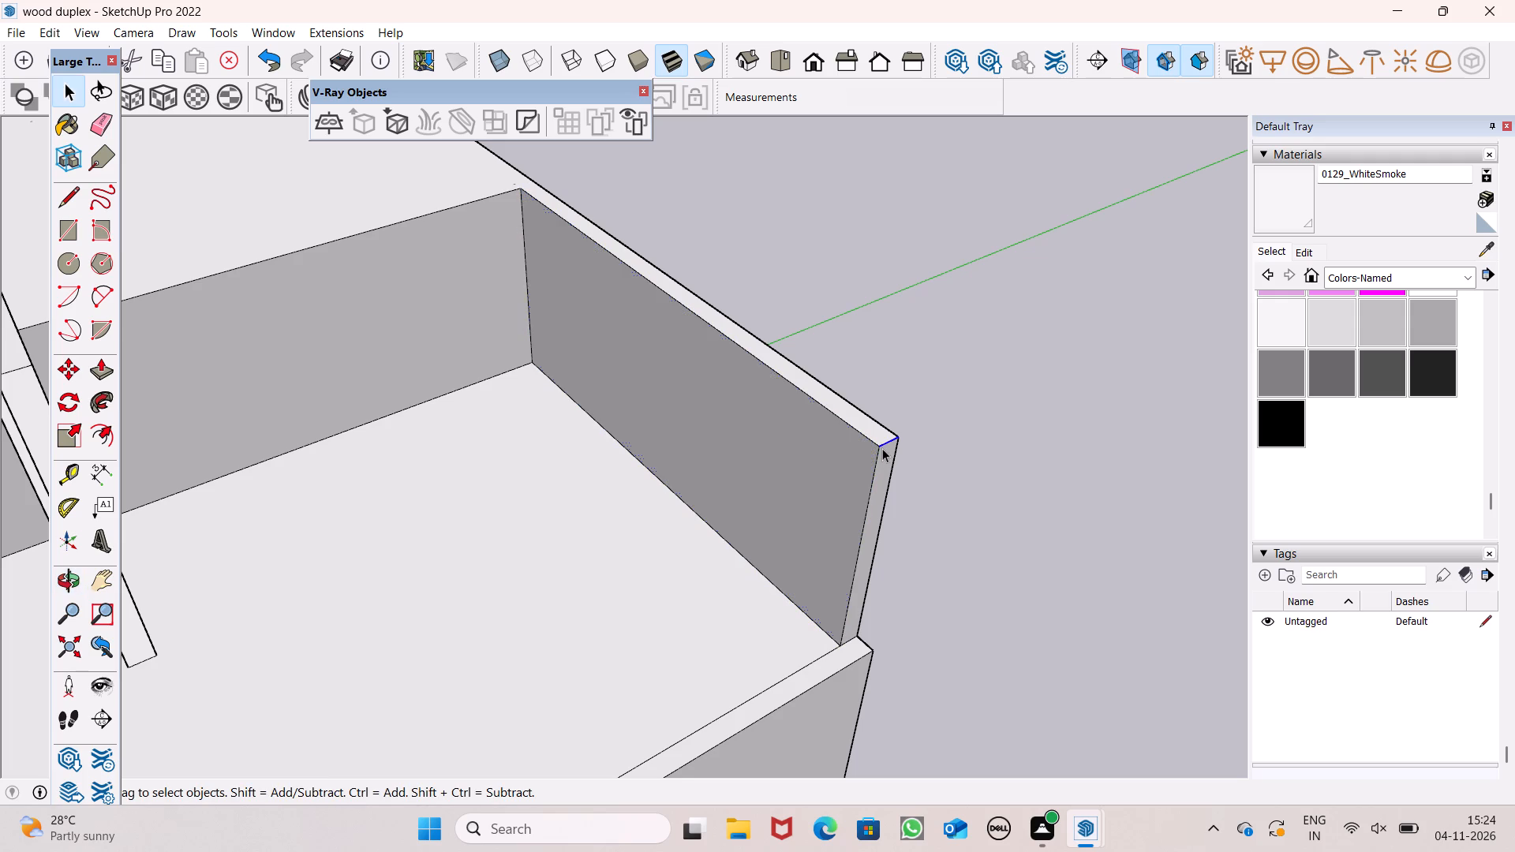
scroll(877, 435, "down", 1)
scroll(877, 435, "up", 1)
left_click(877, 435)
left_click(888, 474)
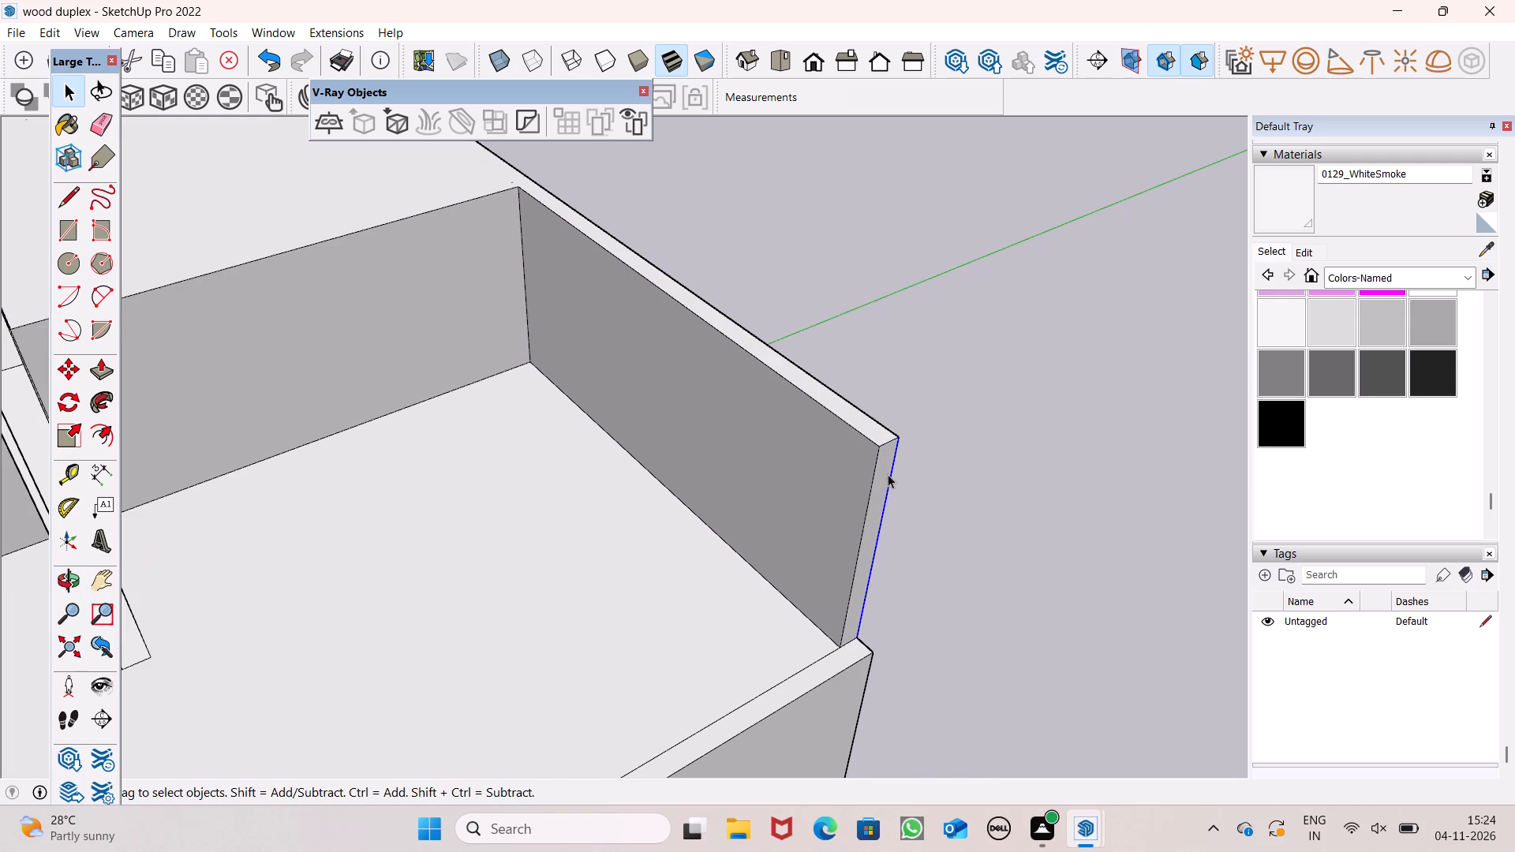
scroll(893, 496, "up", 6)
left_click(824, 485)
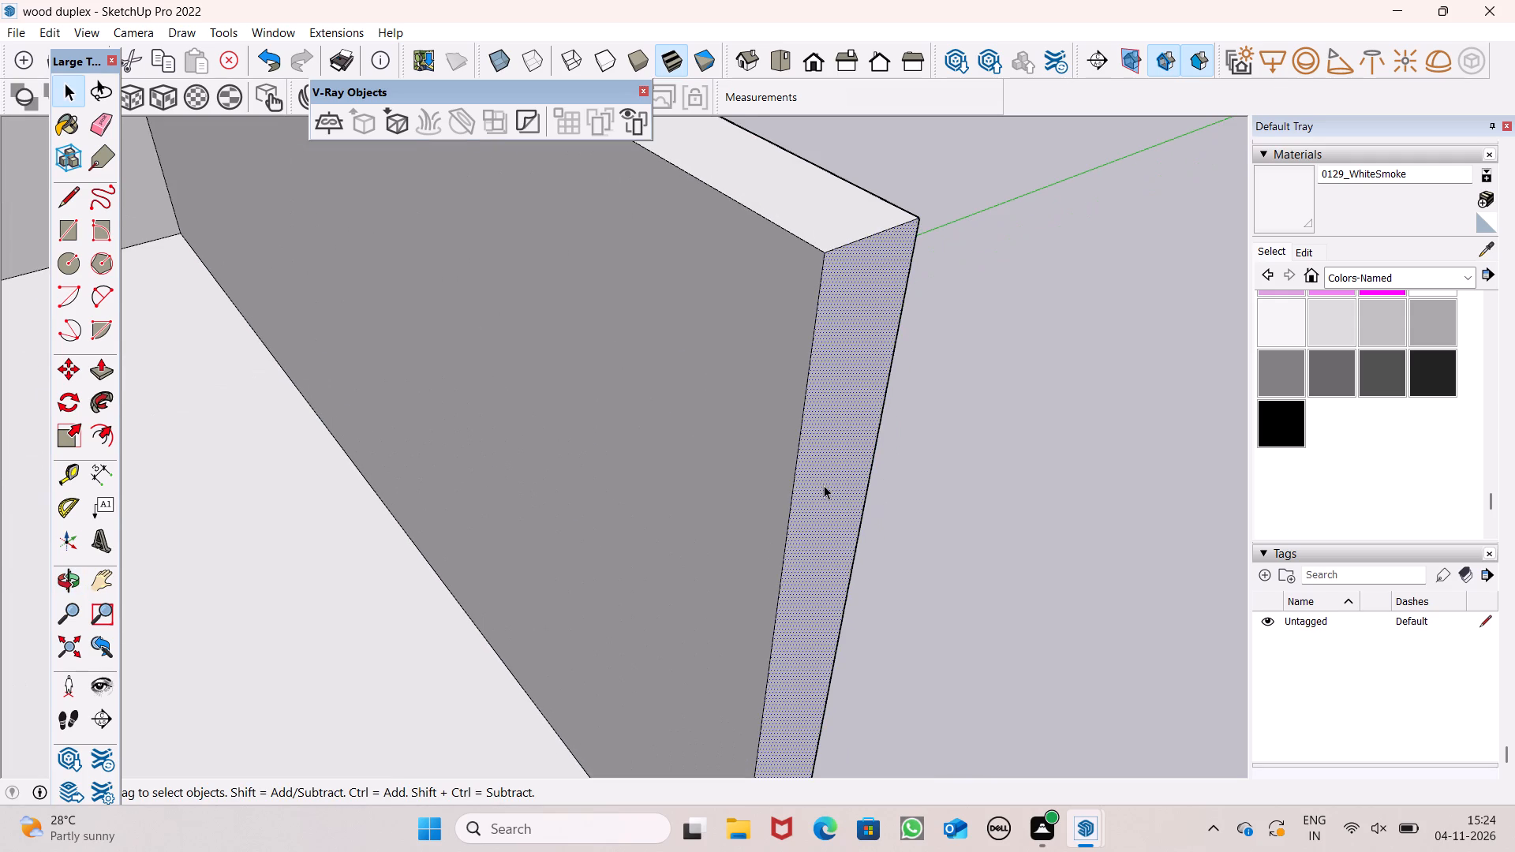
scroll(824, 485, "down", 8)
key("p")
left_click(824, 485)
scroll(824, 485, "down", 4)
left_click(796, 712)
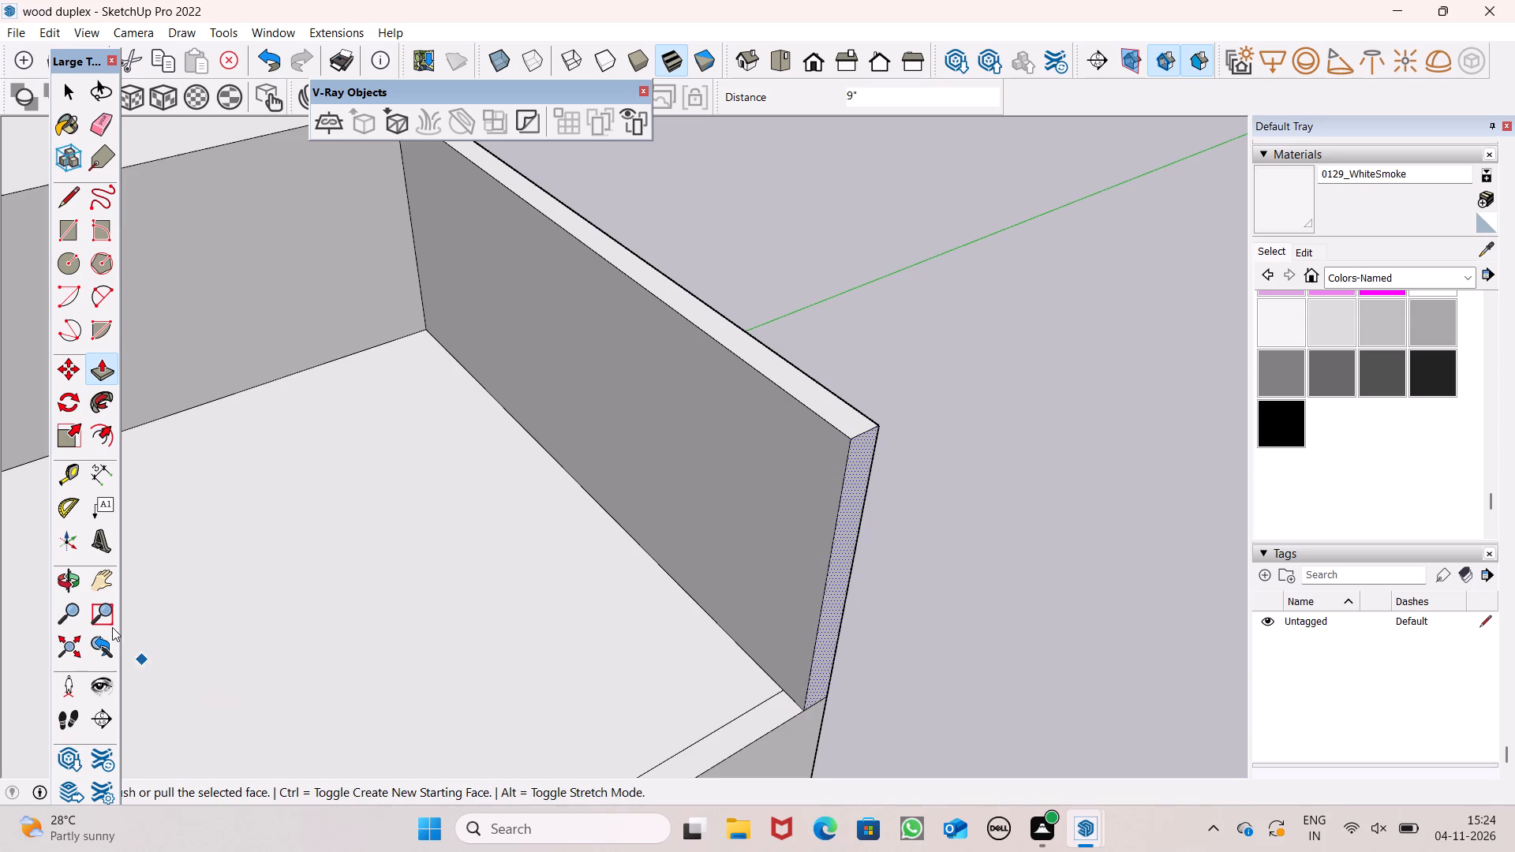
Examine the terrace parapet from outside and the front facade with its railing, cladding strip and upper window.
left_click(68, 576)
scroll(698, 432, "down", 11)
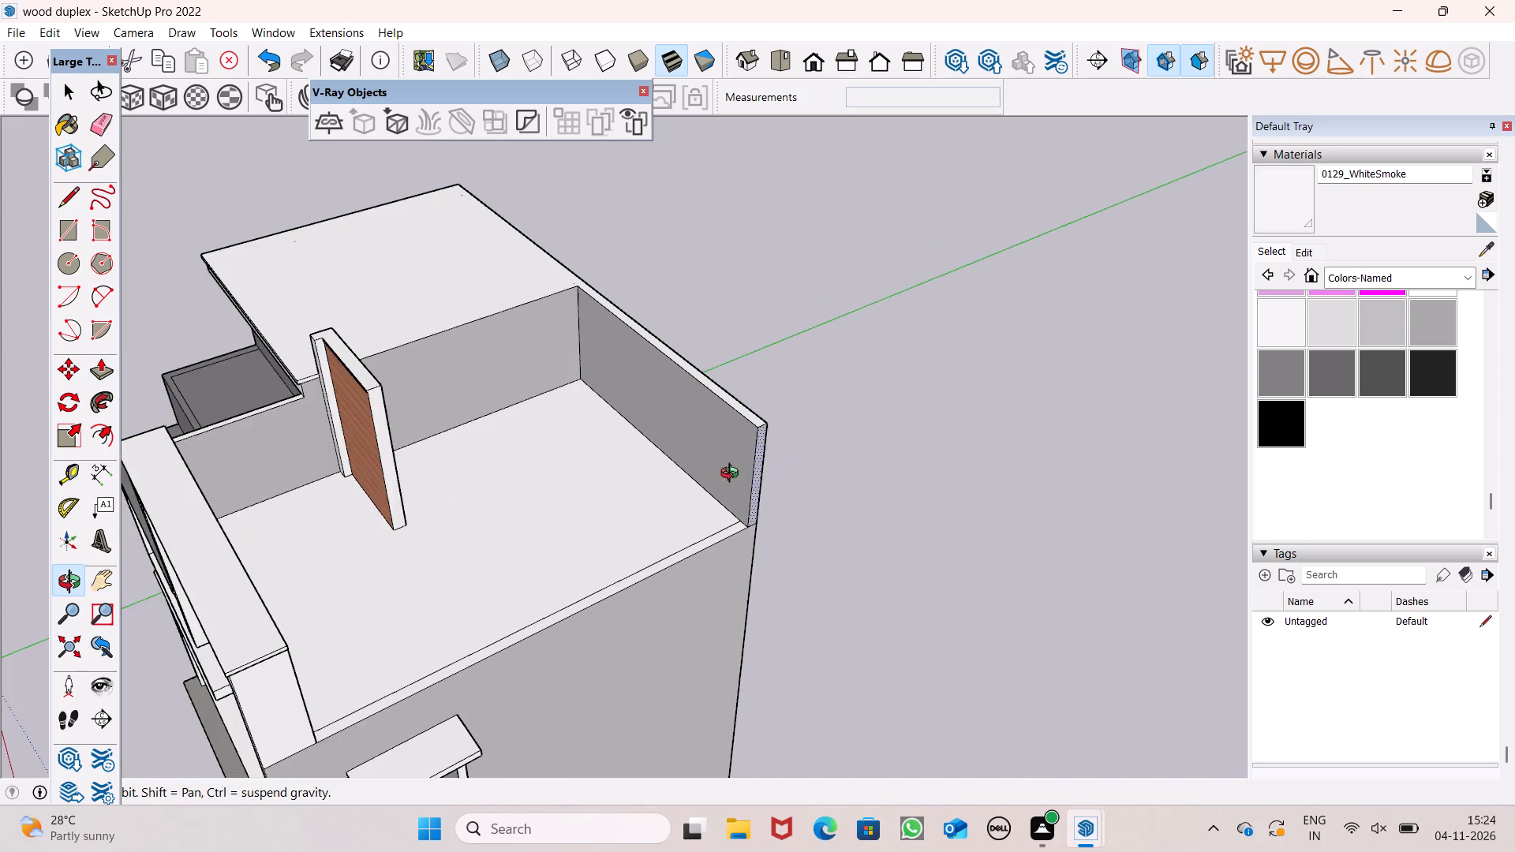
left_click_drag(580, 640, 935, 326)
scroll(662, 403, "down", 4)
left_click_drag(634, 424, 878, 437)
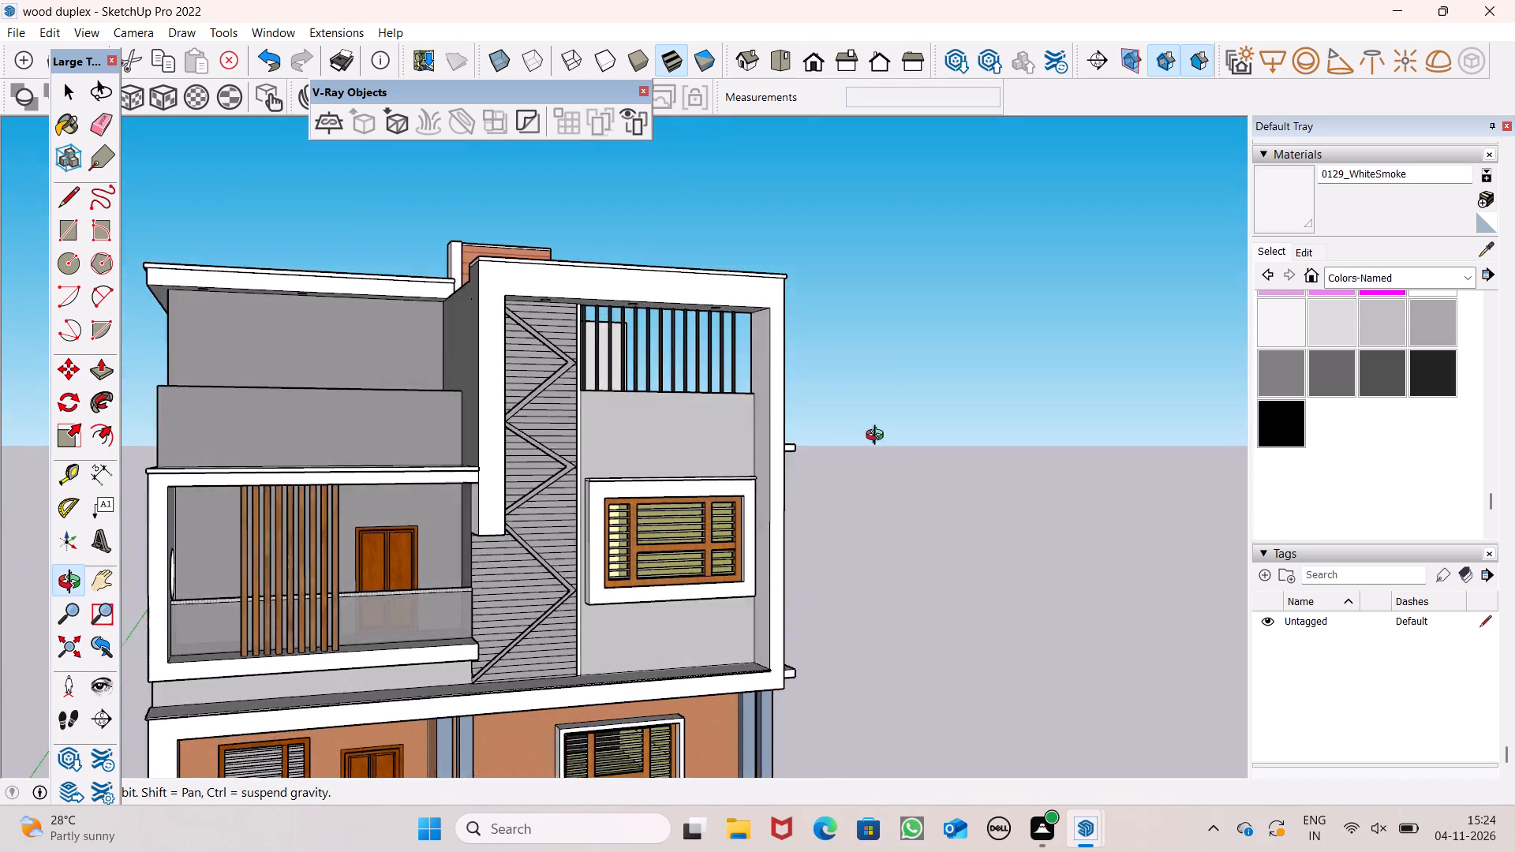
left_click_drag(878, 437, 666, 585)
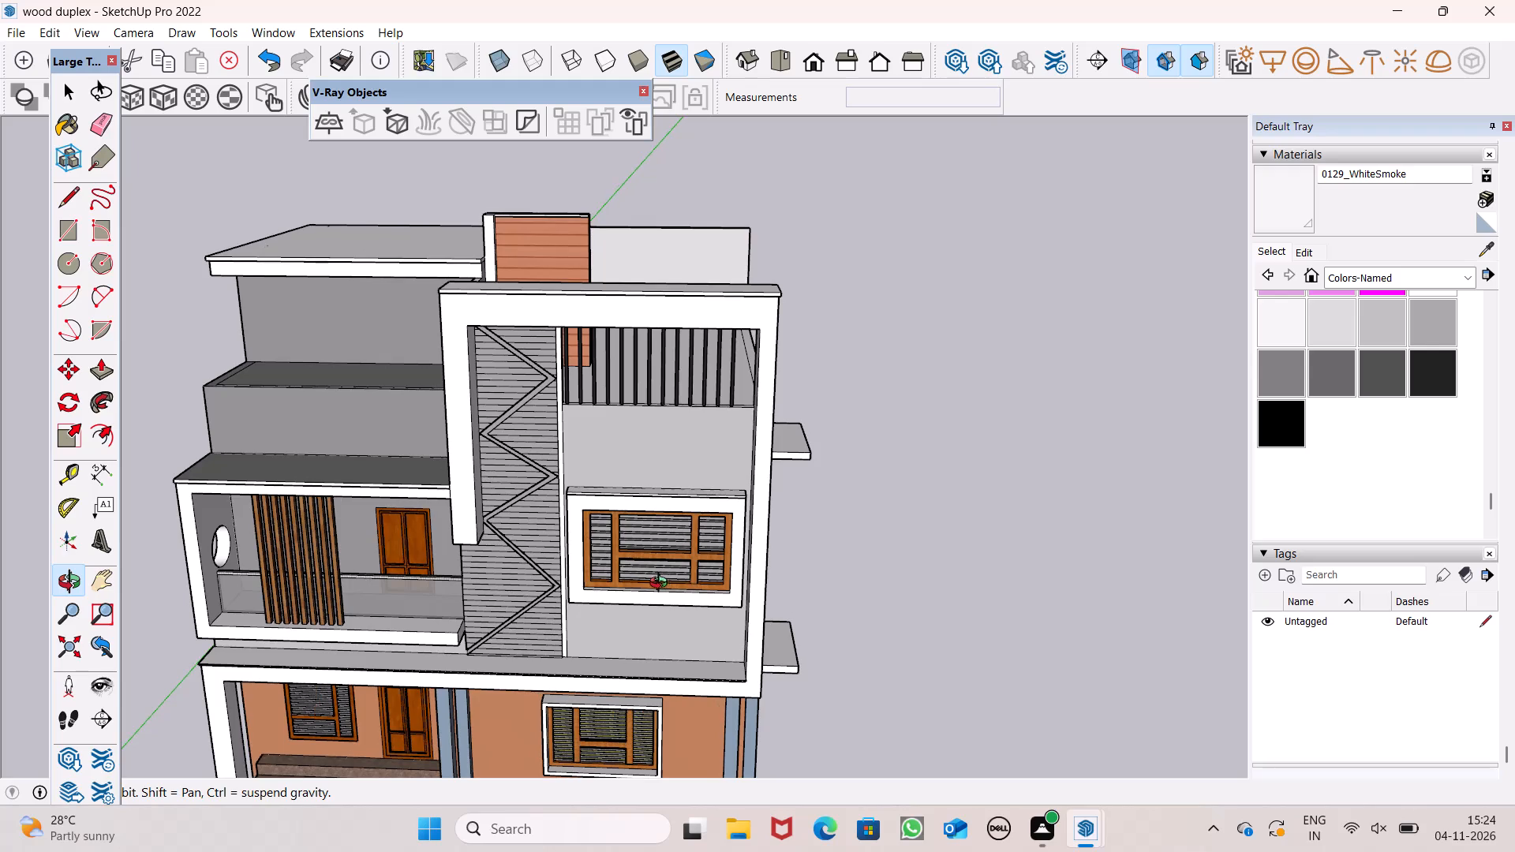
scroll(511, 554, "up", 5)
scroll(563, 480, "up", 13)
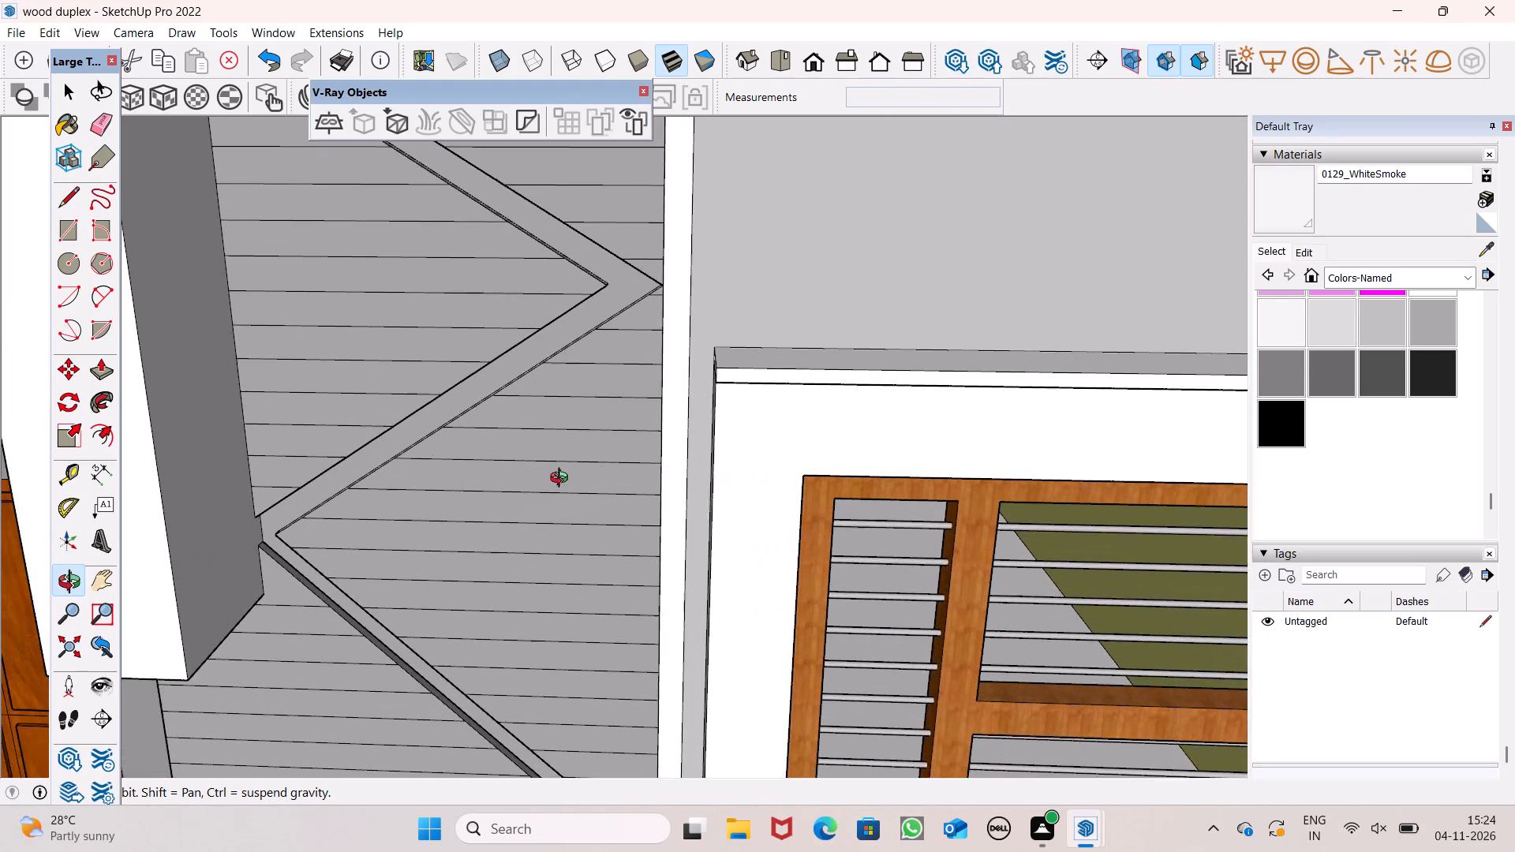
Push/Pull the end of the upper window surround's top slab outward about 11/16" on the side facing the zigzag cladding.
left_click_drag(664, 479, 883, 491)
left_click_drag(769, 469, 710, 555, "shift")
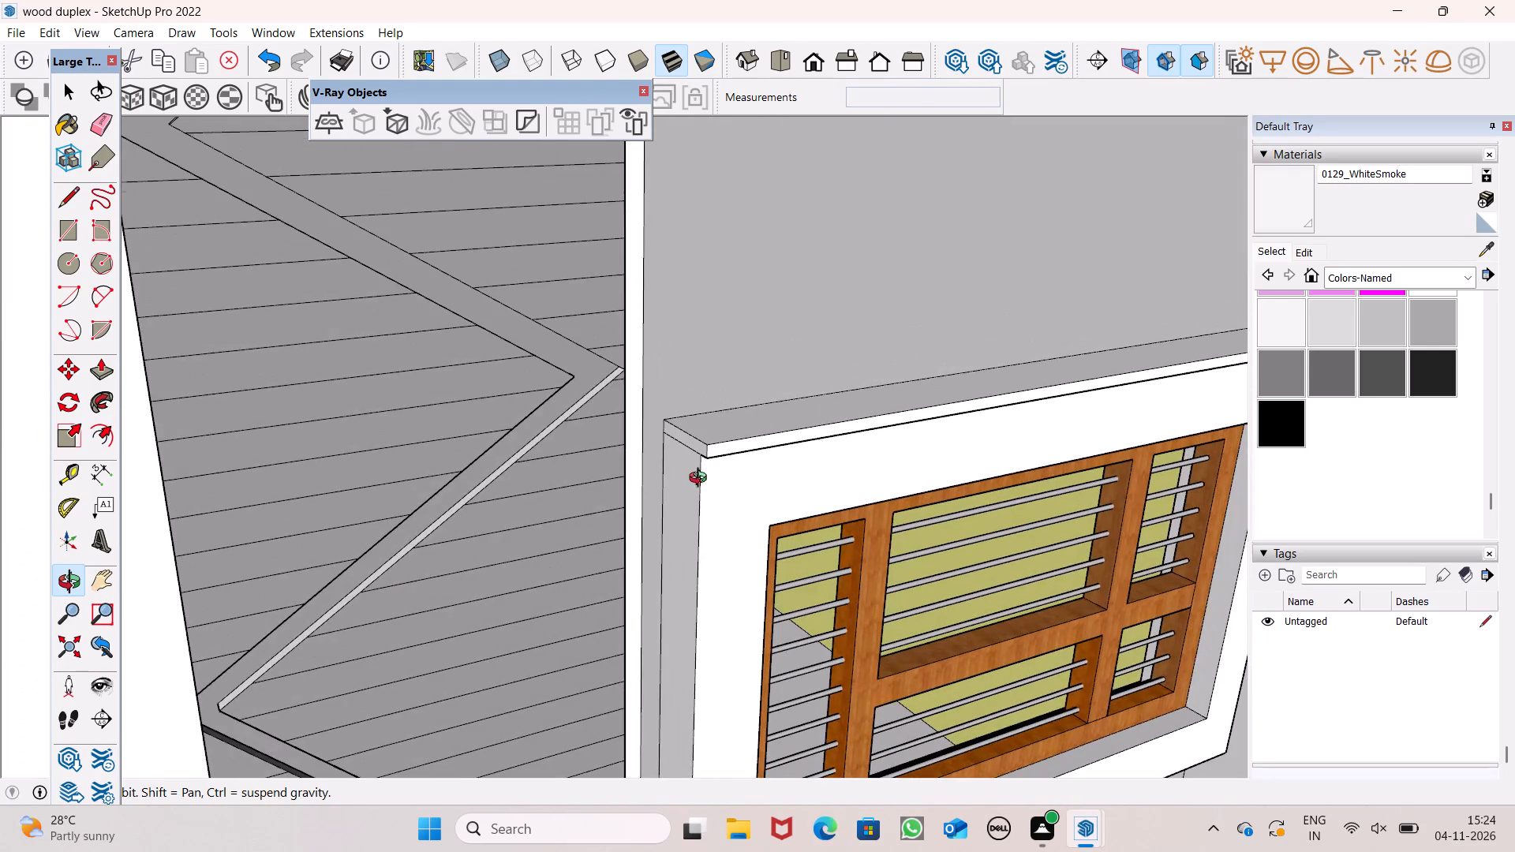
scroll(701, 480, "up", 4)
left_click_drag(698, 463, 671, 510, "shift")
left_click(671, 507)
key("p")
key("p")
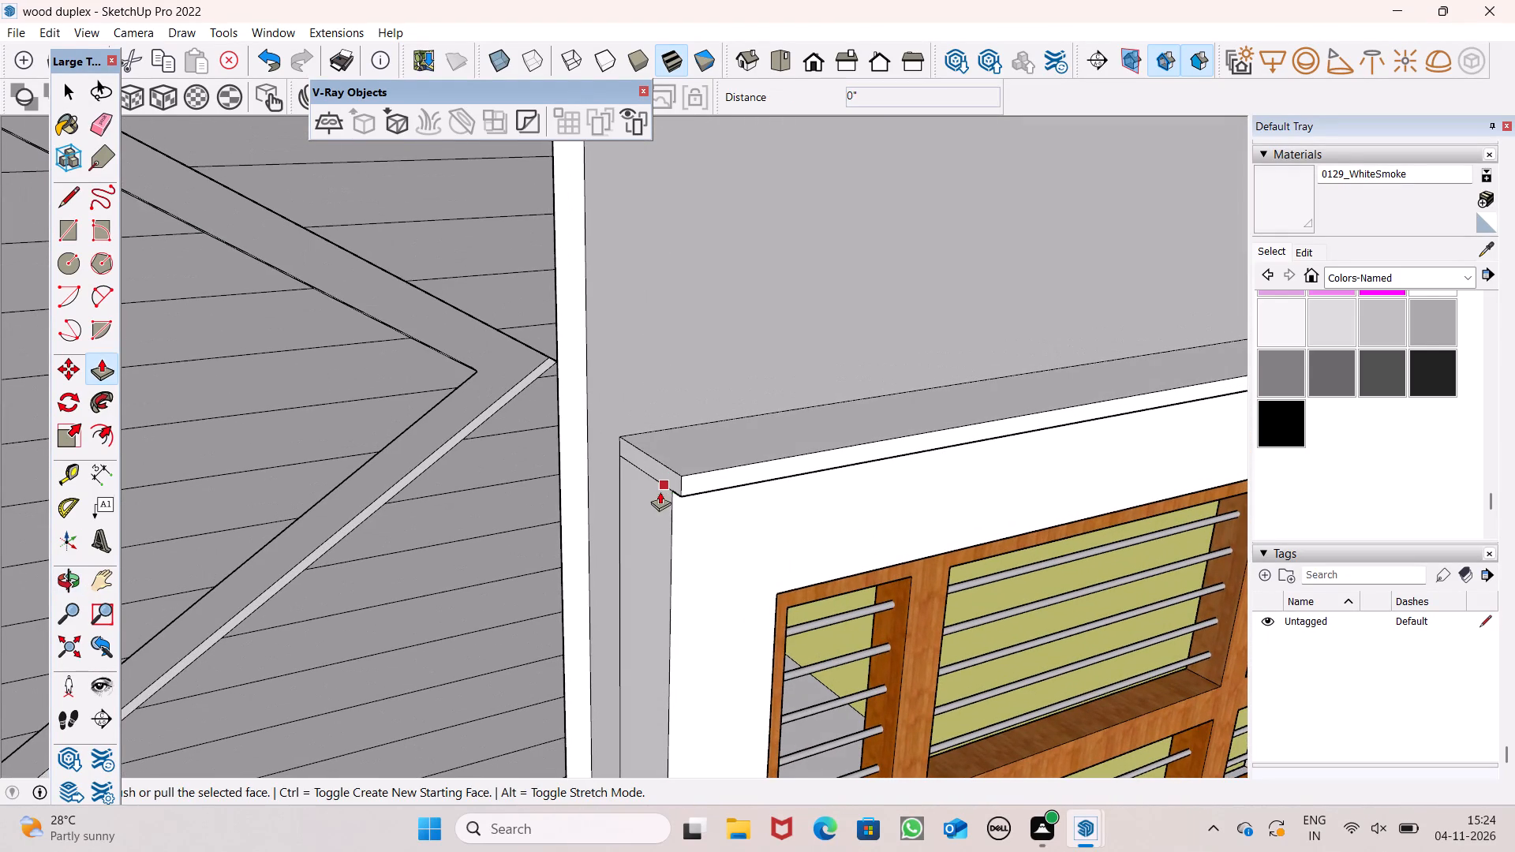
key("space")
left_click(664, 480)
scroll(664, 480, "up", 2)
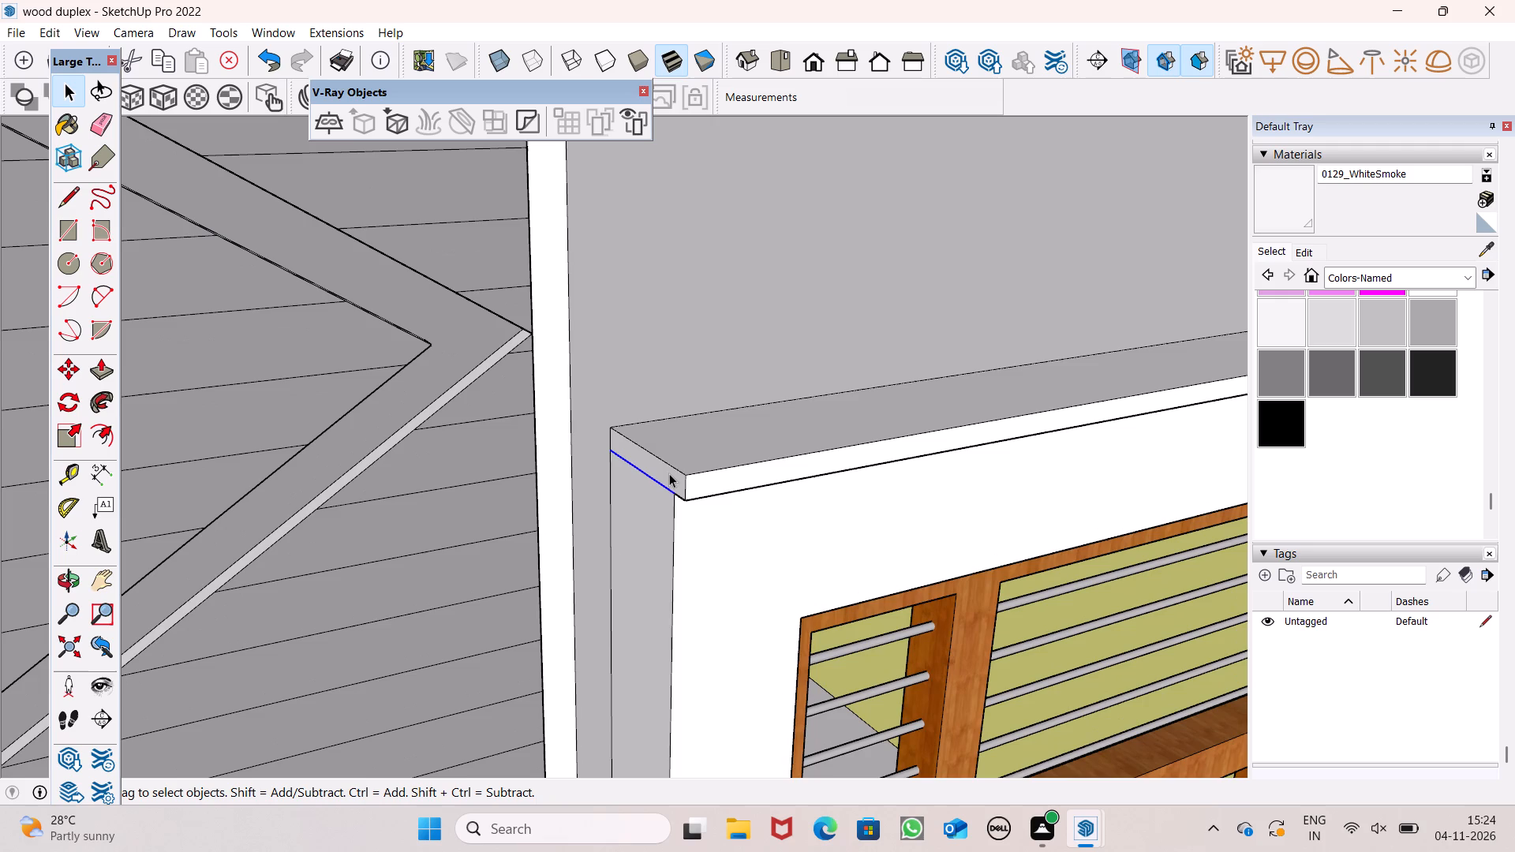
left_click(669, 475)
scroll(669, 475, "down", 1)
scroll(669, 475, "up", 4)
key("p")
left_click(669, 475)
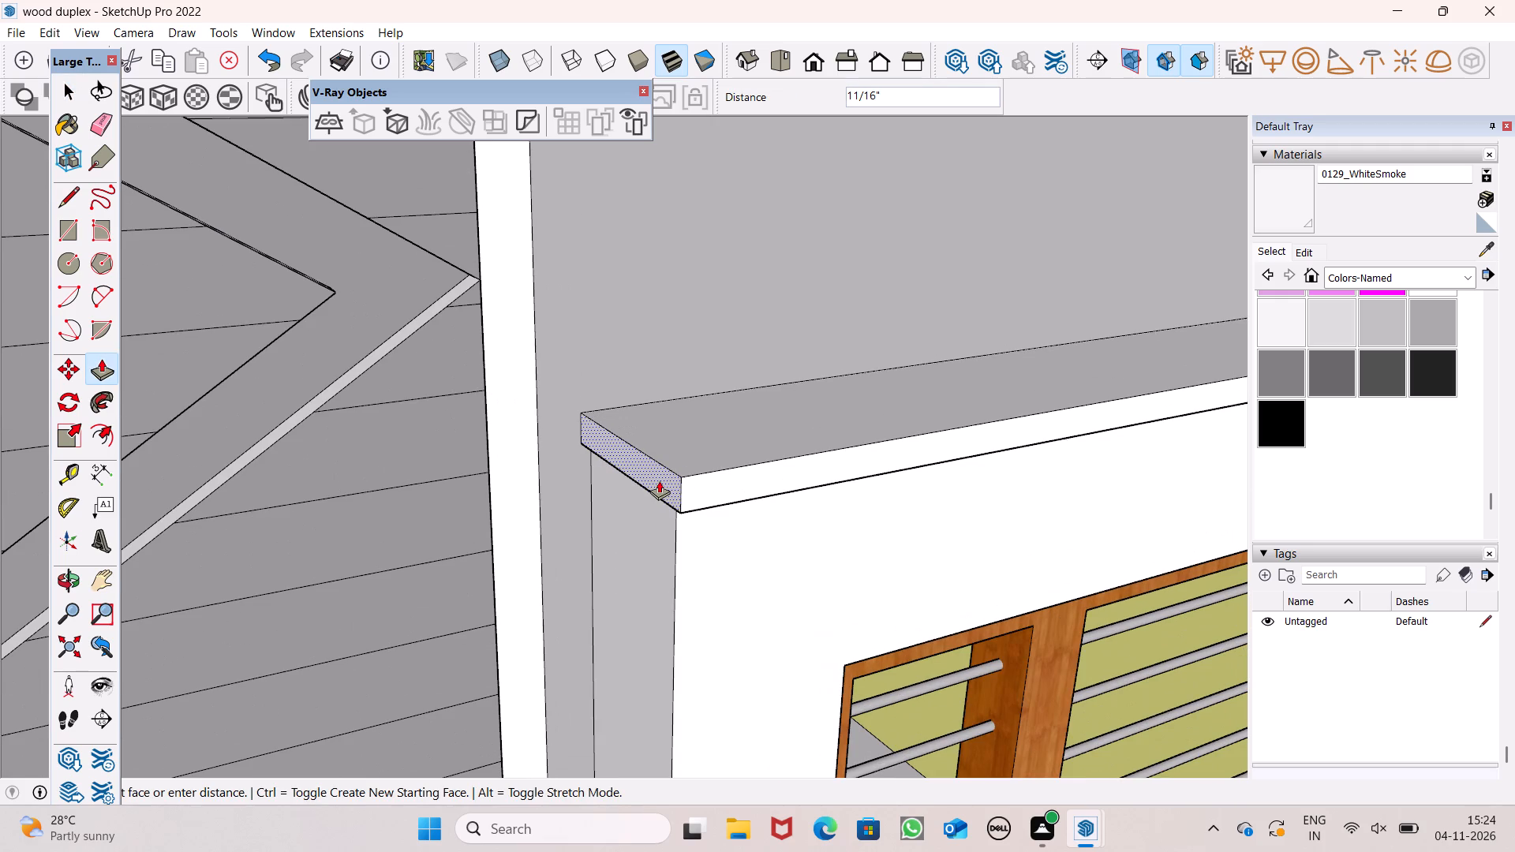
left_click(659, 480)
scroll(499, 537, "down", 5)
key("space")
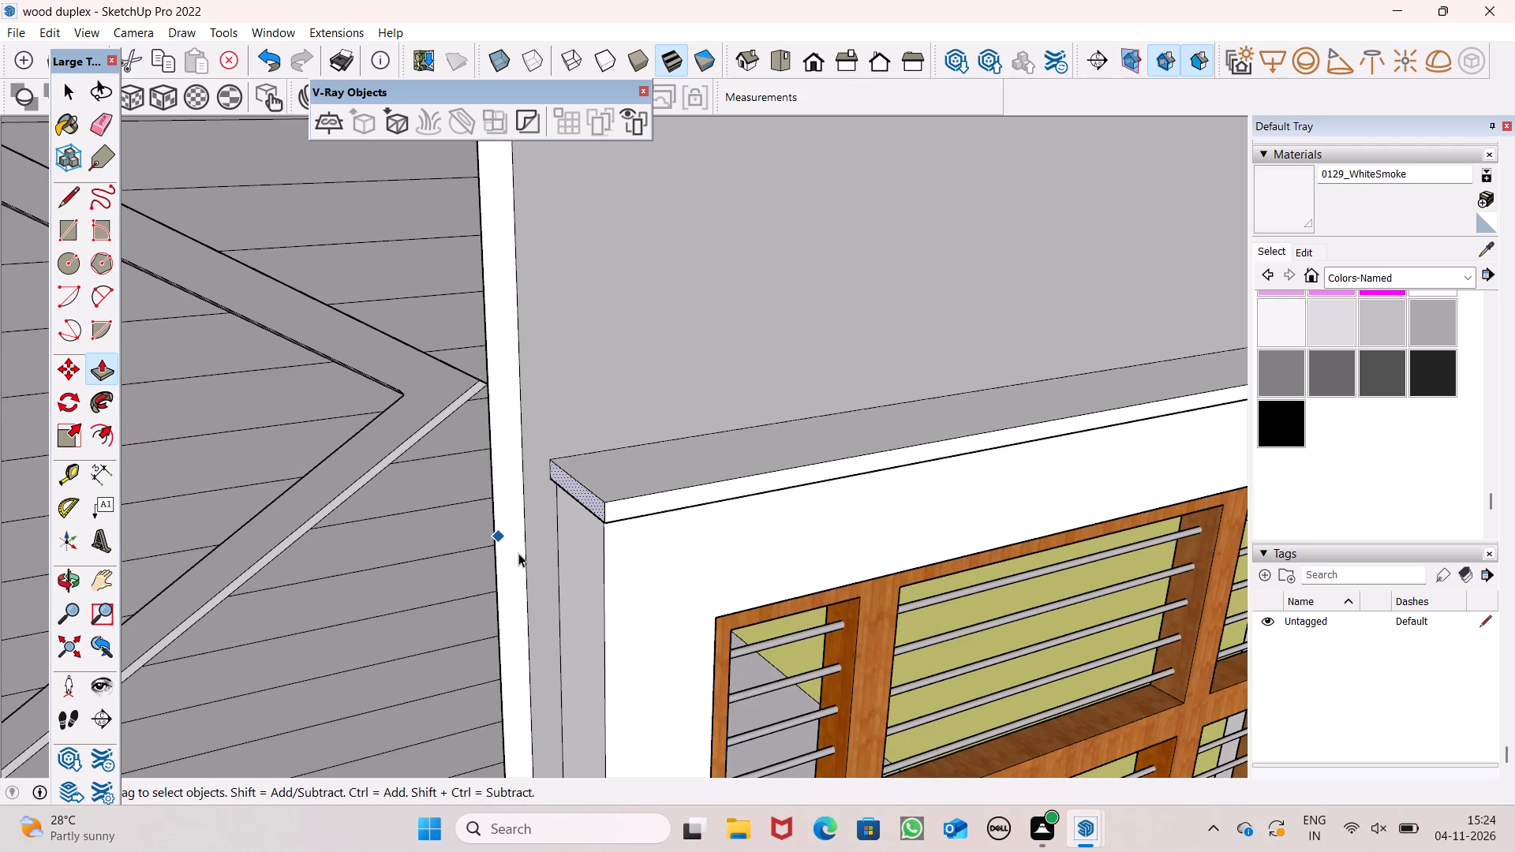
Examine the upper window's surround, top slab and timber frame towards the house's outer side from several angles.
key("o")
left_click_drag(698, 565, 191, 540, "shift")
left_click_drag(555, 547, 320, 585)
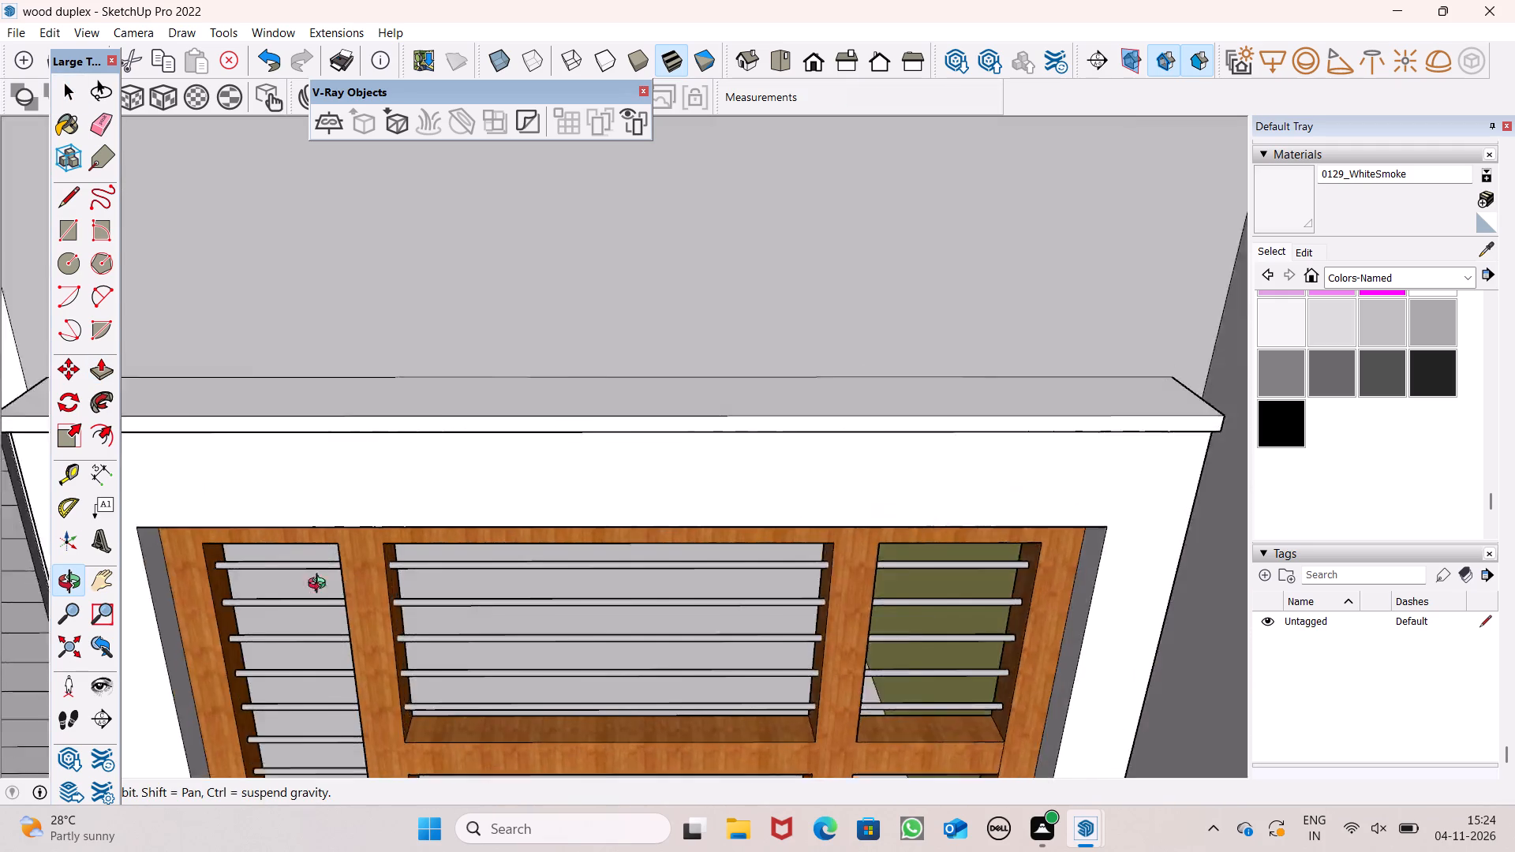
left_click_drag(320, 585, 238, 579)
left_click_drag(629, 582, 501, 488, "shift")
scroll(502, 488, "down", 2)
left_click_drag(514, 508, 568, 603, "shift")
scroll(650, 452, "up", 2, "shift")
left_click_drag(660, 438, 645, 454, "shift")
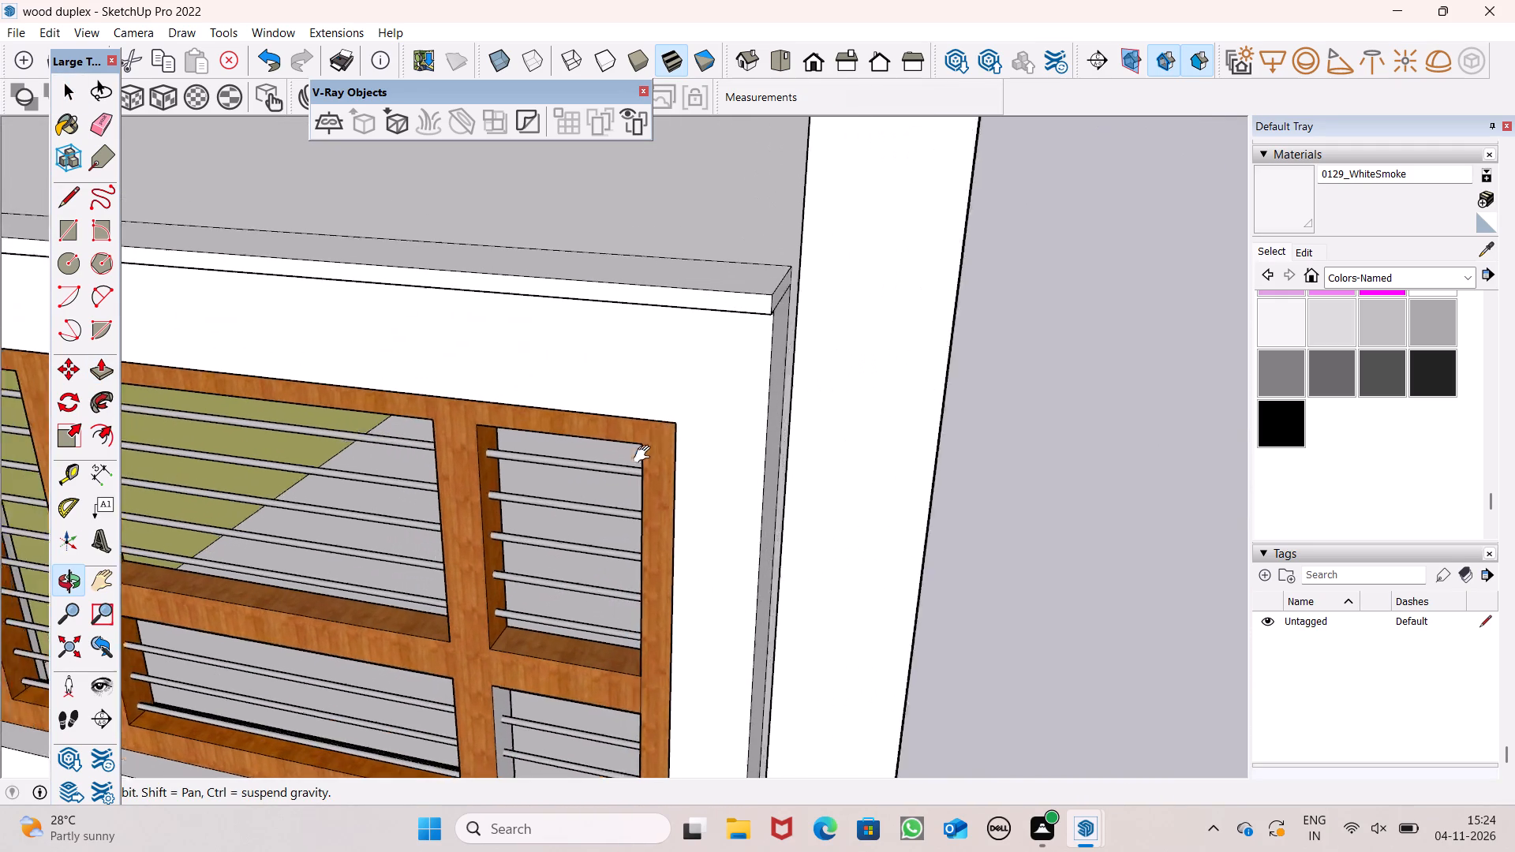
left_click_drag(645, 454, 664, 275, "shift")
left_click_drag(601, 511, 698, 459, "shift")
key("space")
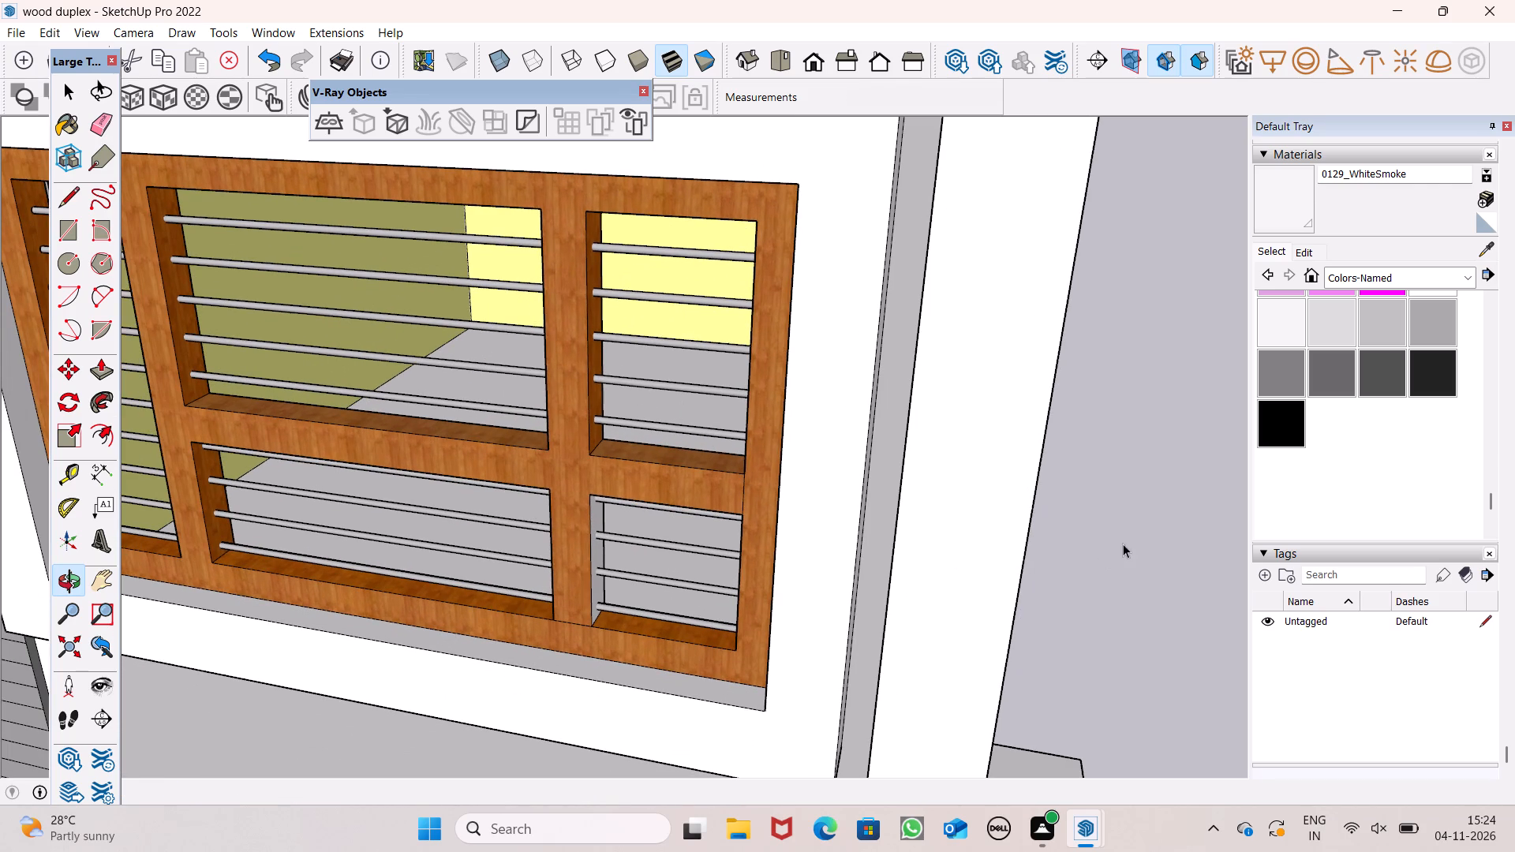
left_click(1123, 536)
key("o")
left_click_drag(855, 413, 735, 514)
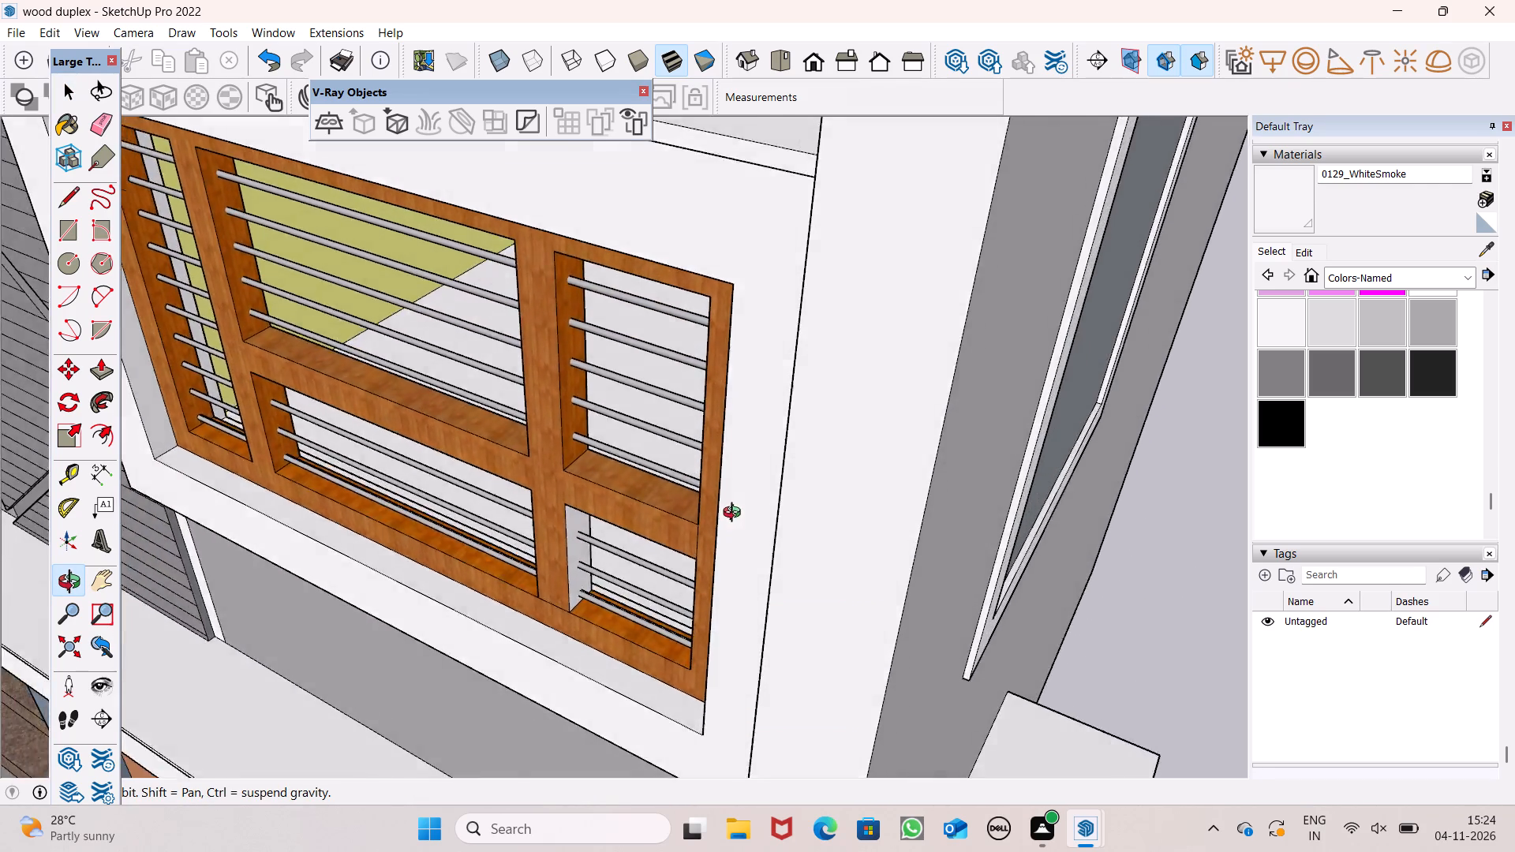
left_click_drag(735, 514, 1157, 390)
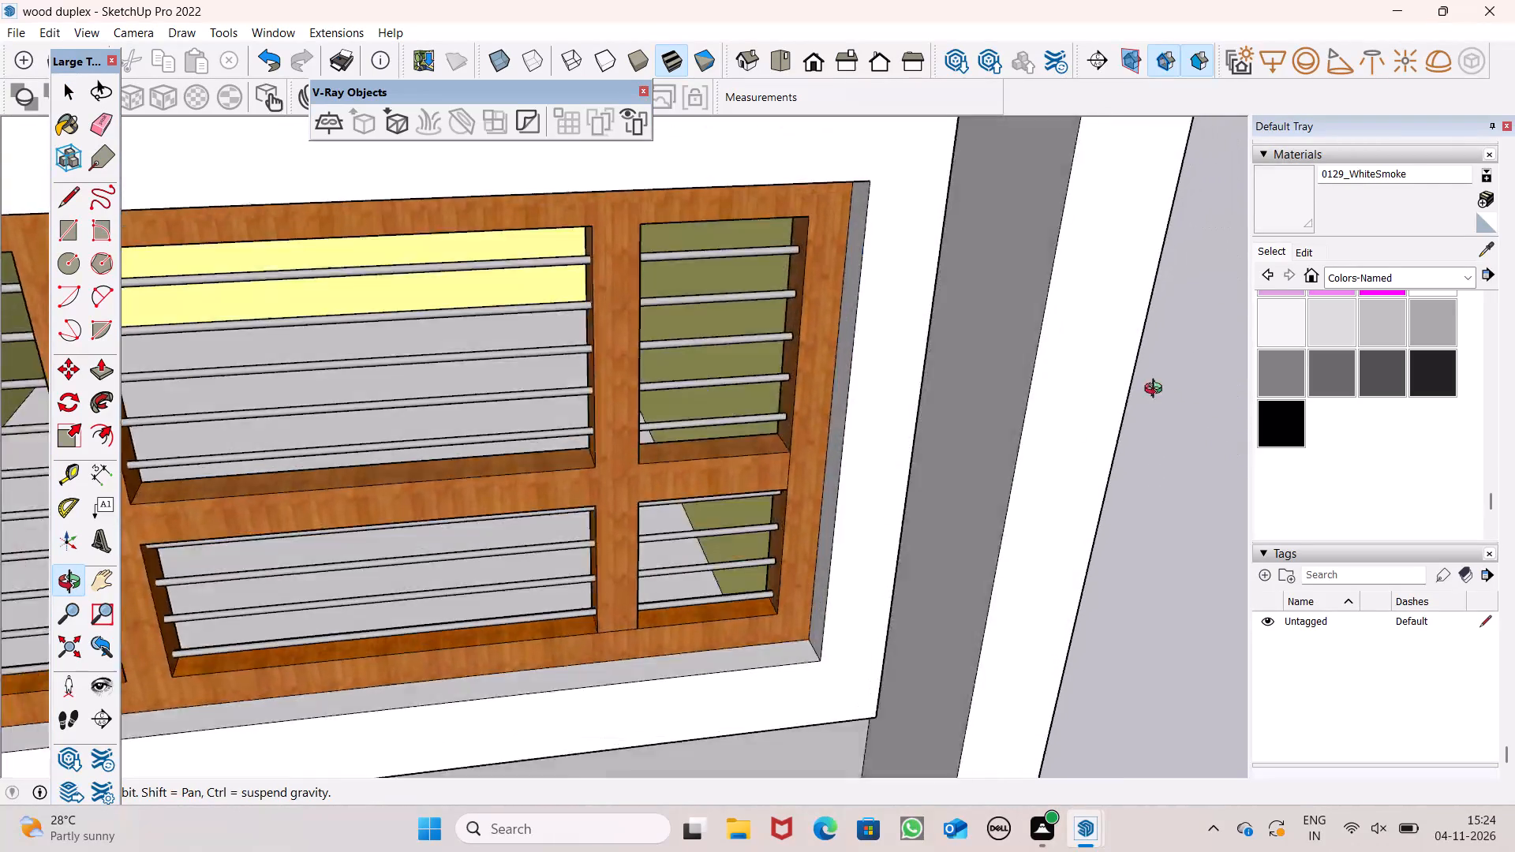
left_click_drag(1157, 390, 698, 521)
Push/Pull the opposite end of the upper window surround's top slab outward about 9/16".
scroll(680, 482, "down", 3)
left_click_drag(682, 469, 732, 542, "shift")
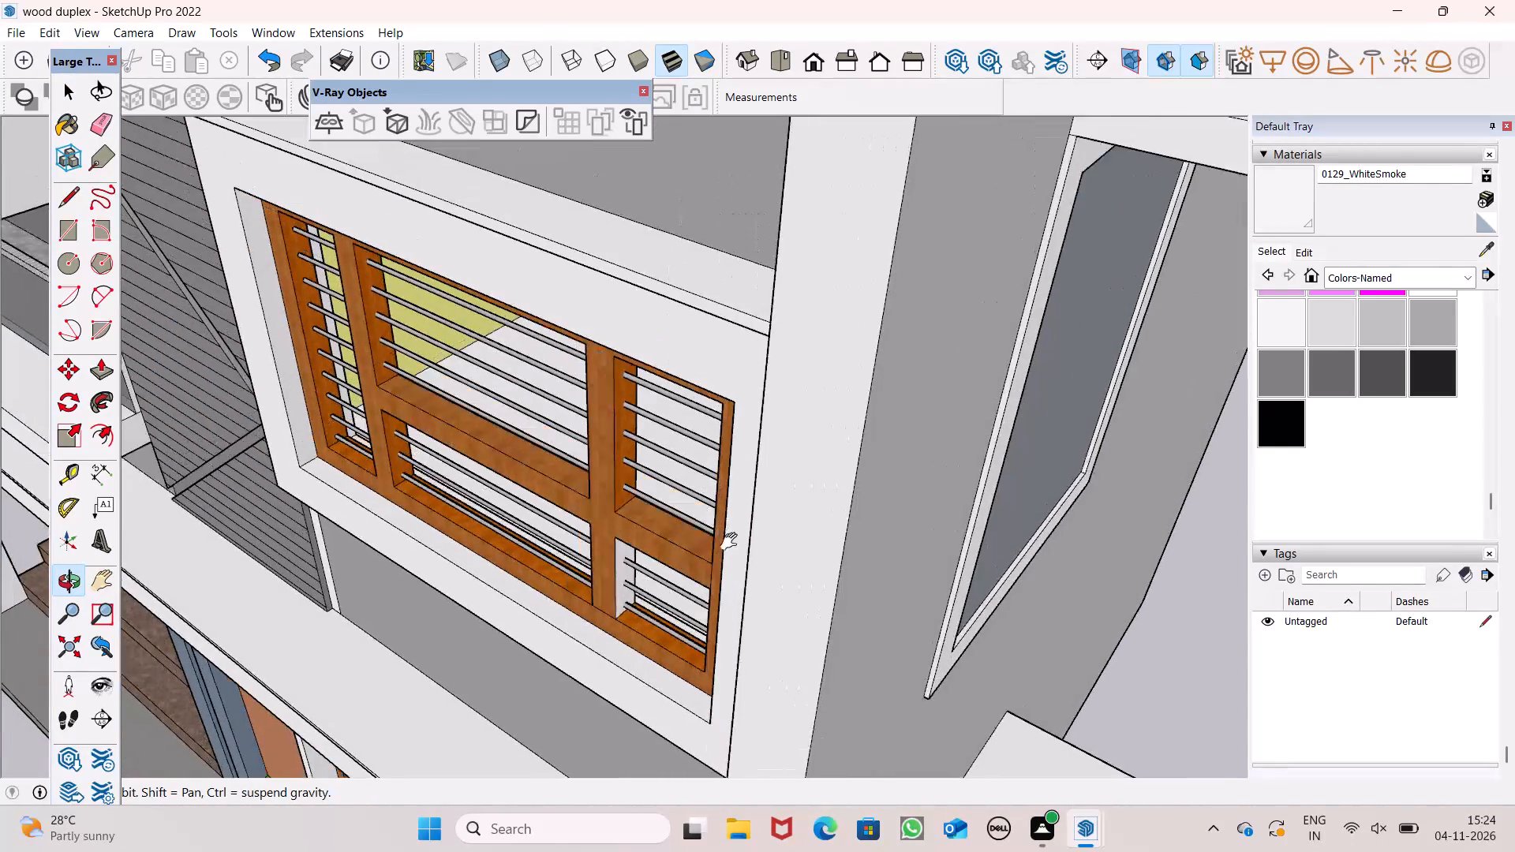
left_click_drag(732, 542, 741, 563, "shift")
scroll(749, 465, "up", 3)
left_click_drag(828, 462, 963, 474)
left_click_drag(942, 398, 956, 491, "shift")
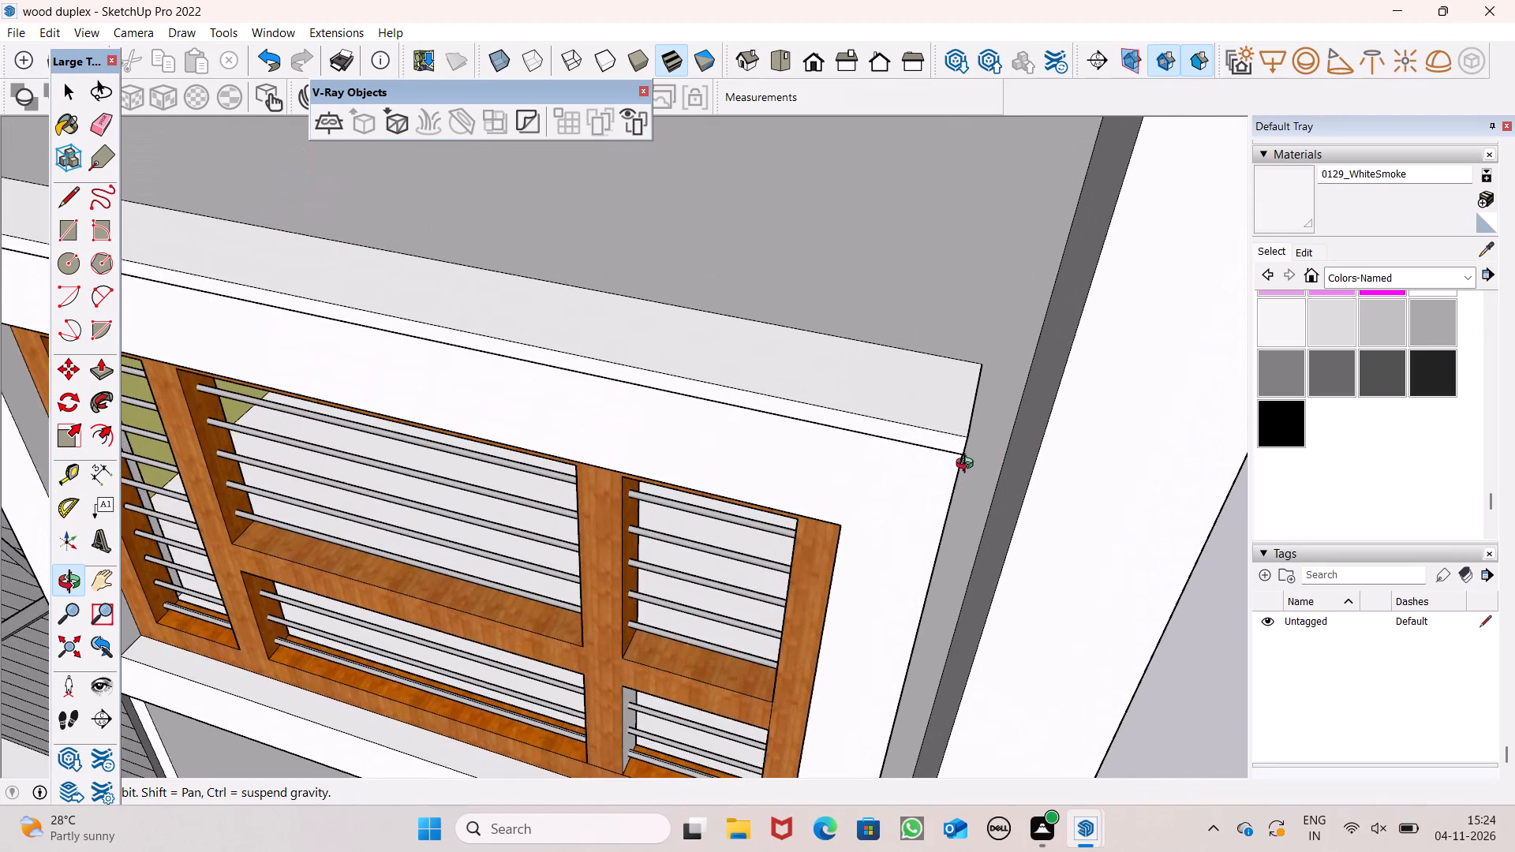
scroll(968, 465, "up", 10)
left_click_drag(969, 456, 937, 444)
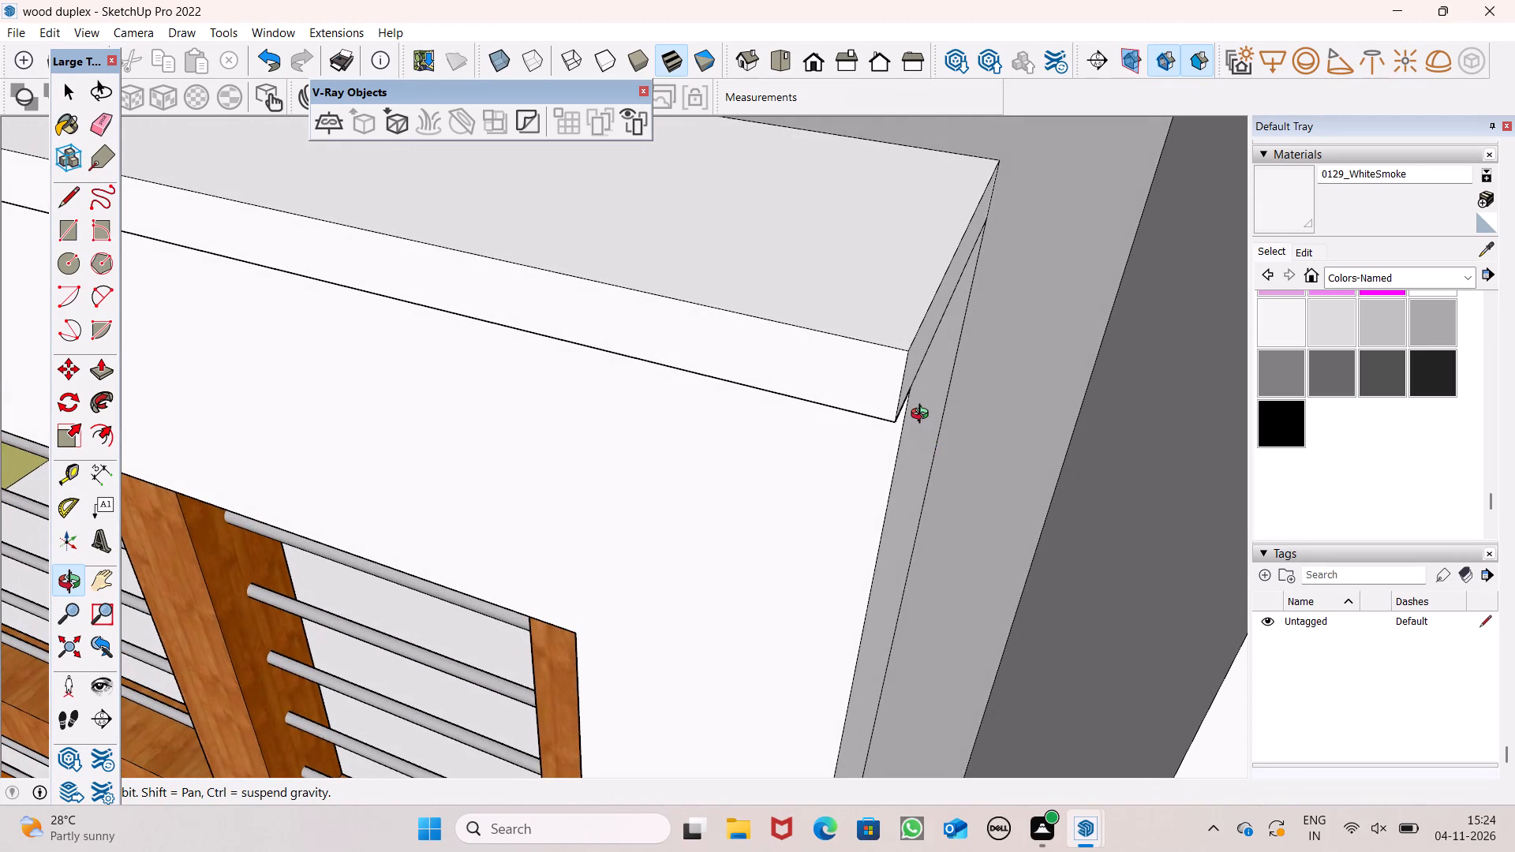
key("p")
left_click(914, 359)
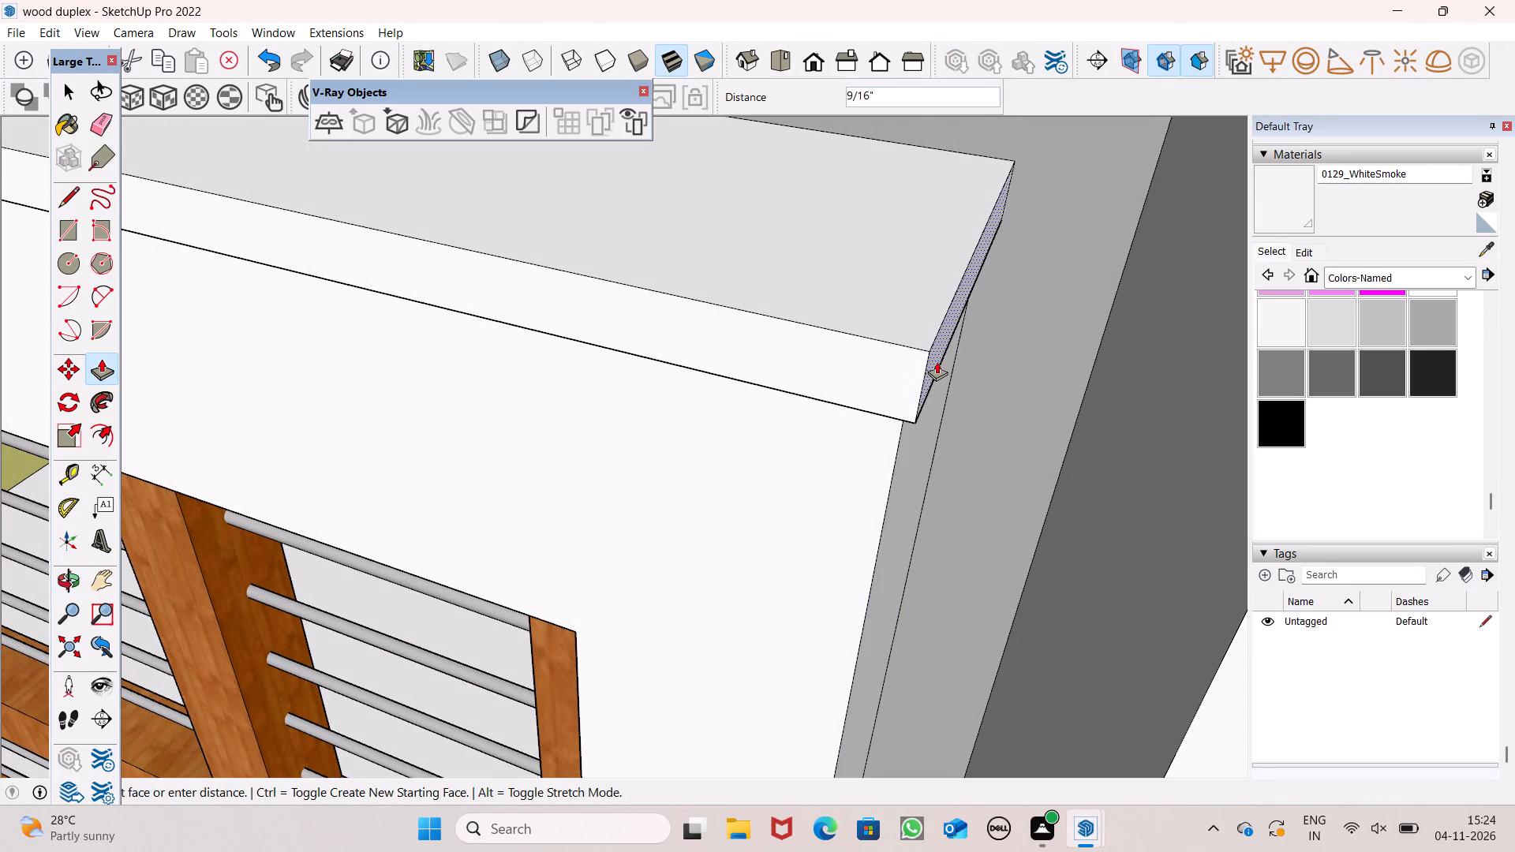
left_click(937, 361)
key("space")
Paint the bare grey inner side of the upper window frame's small lower opening with Wood Cherry Original from the Wood materials.
scroll(1036, 326, "down", 12)
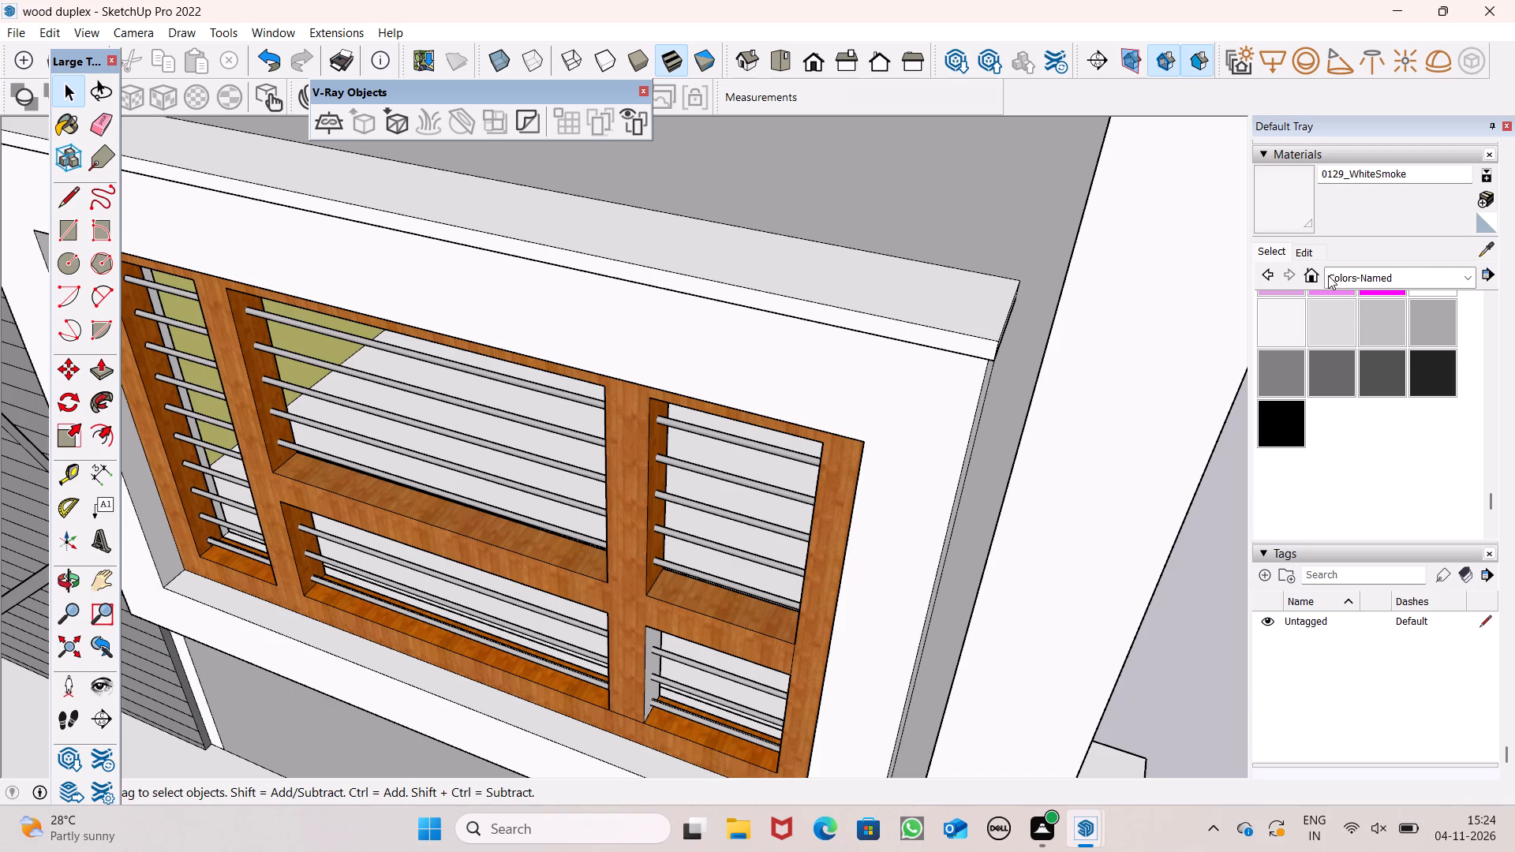
left_click(1328, 275)
left_click(1350, 529)
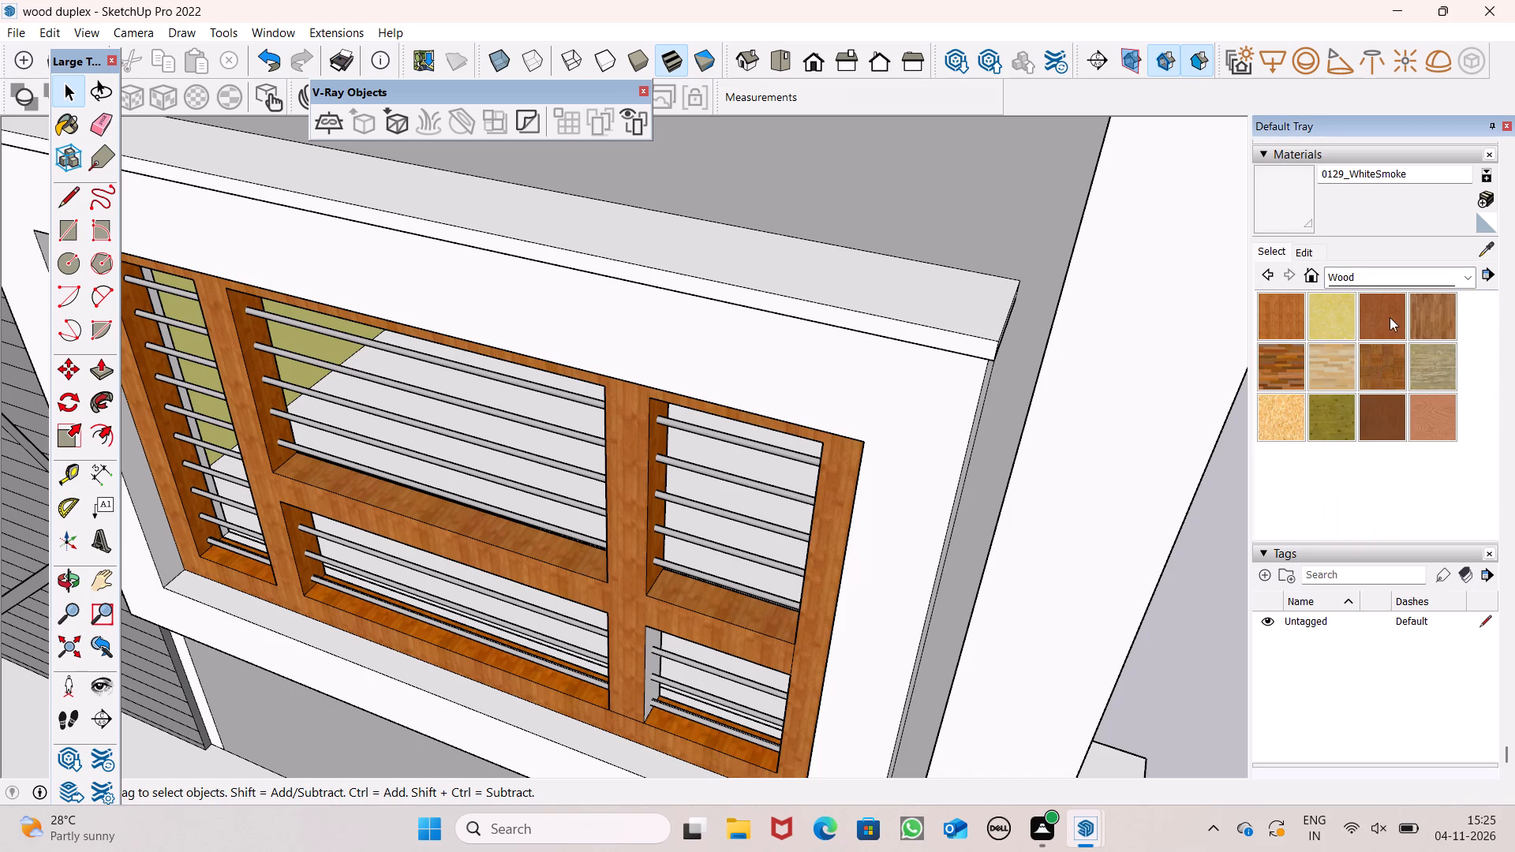
left_click(1391, 316)
scroll(654, 696, "up", 7)
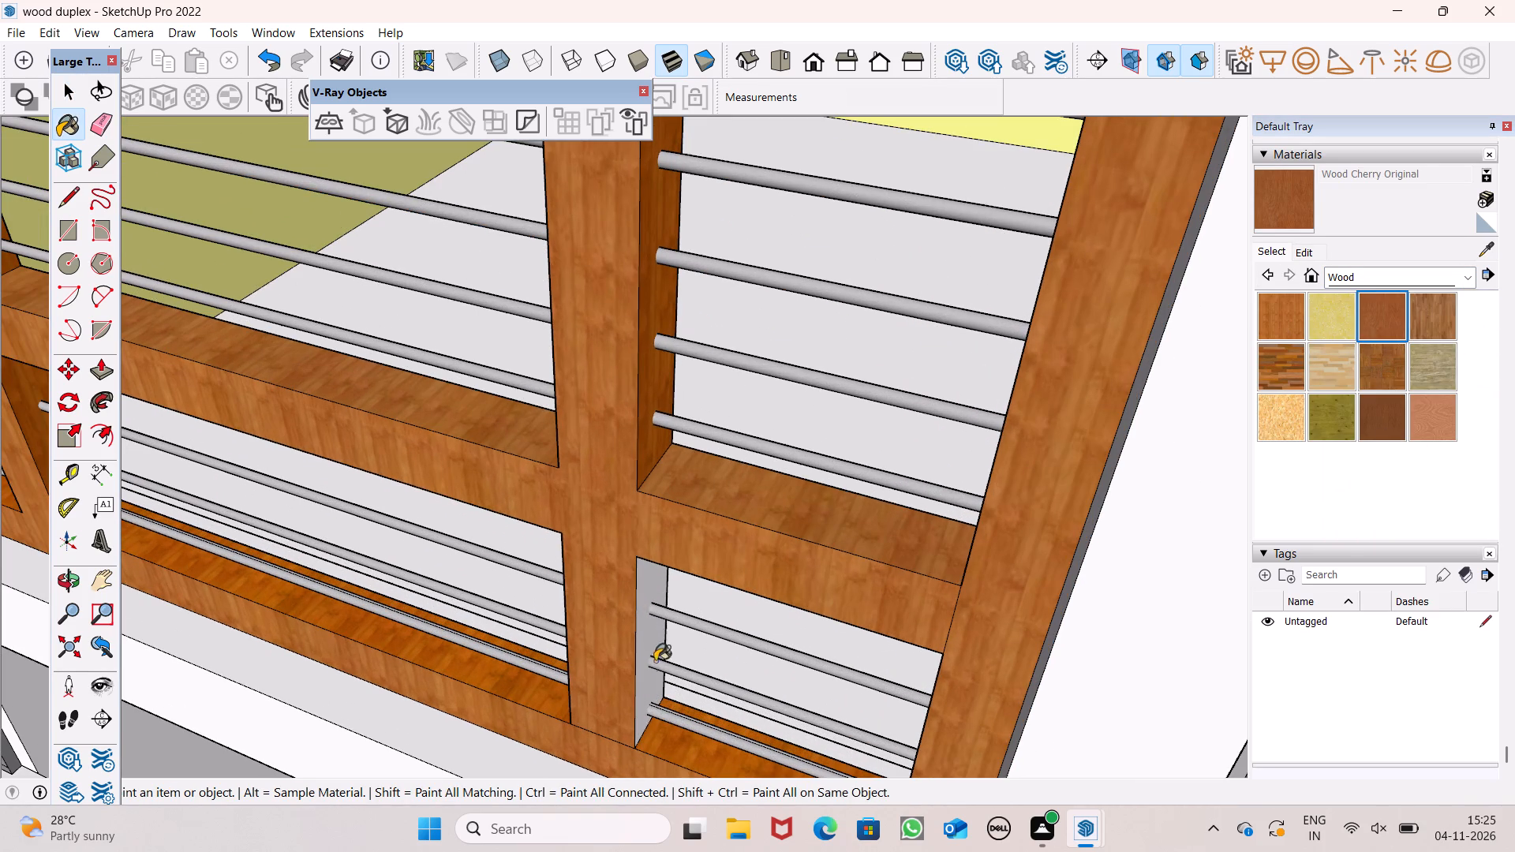
left_click(650, 624)
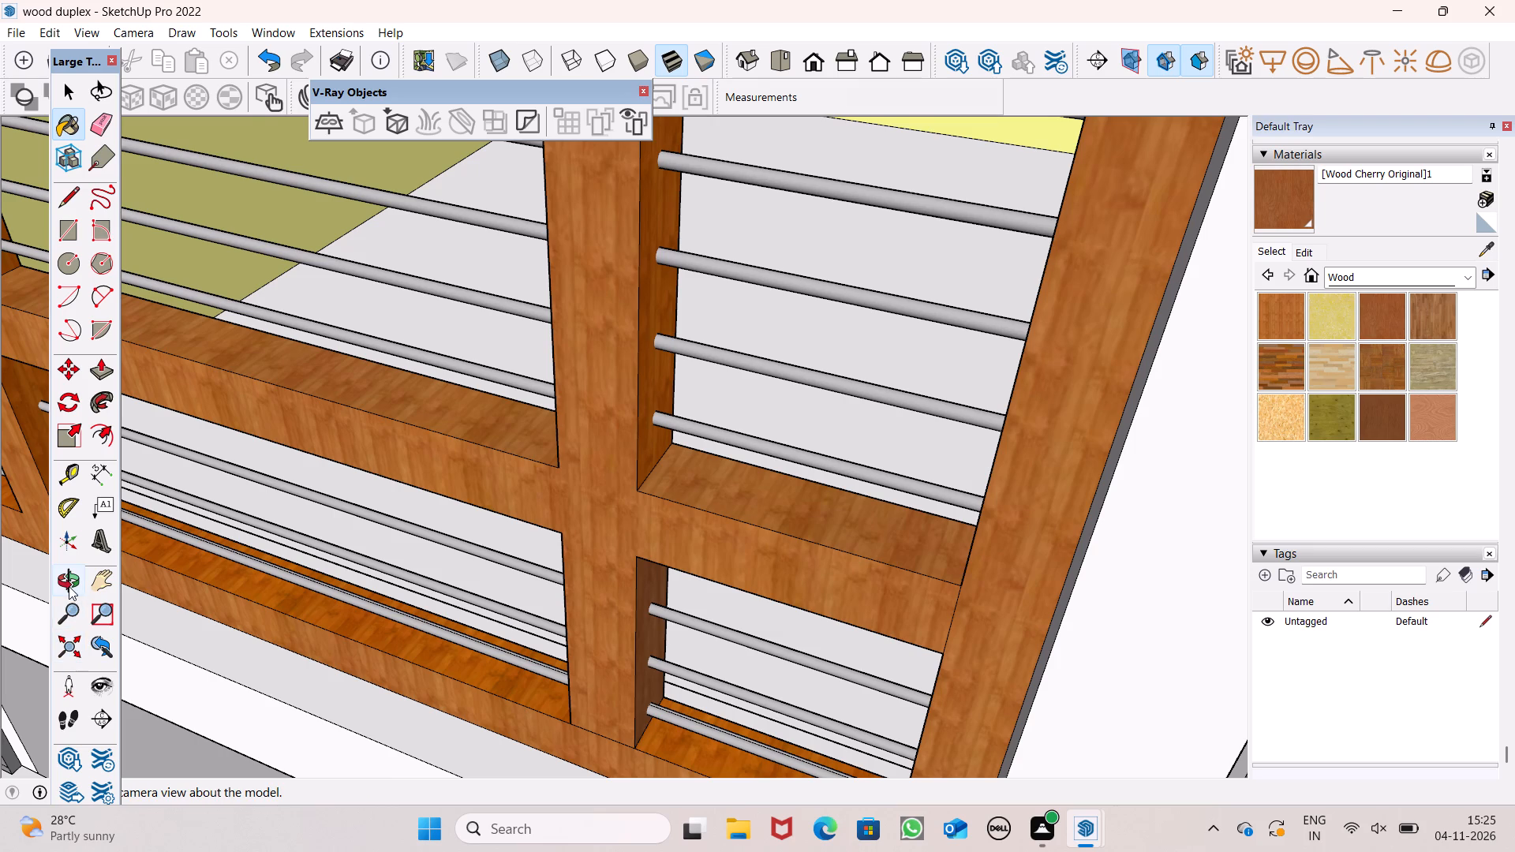
Examine the upper window's inner frame faces, its surround and the adjoining zigzag-clad facade for remaining flaws.
left_click(69, 585)
scroll(694, 614, "down", 4)
left_click_drag(365, 685, 1027, 540)
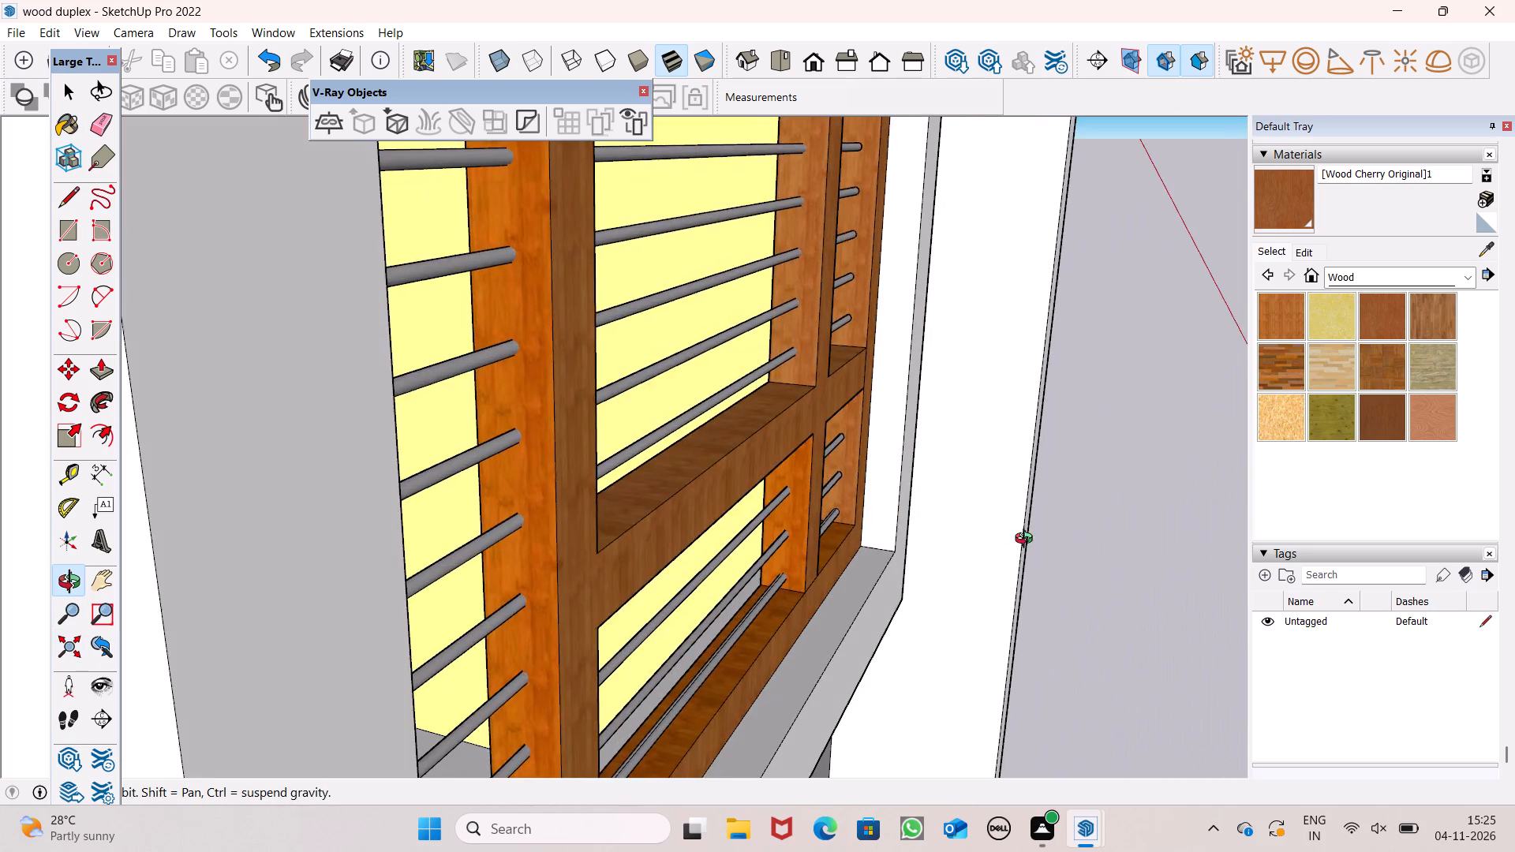
scroll(1027, 540, "down", 3)
scroll(969, 575, "down", 3)
left_click_drag(1024, 672, 732, 652)
scroll(561, 508, "down", 4)
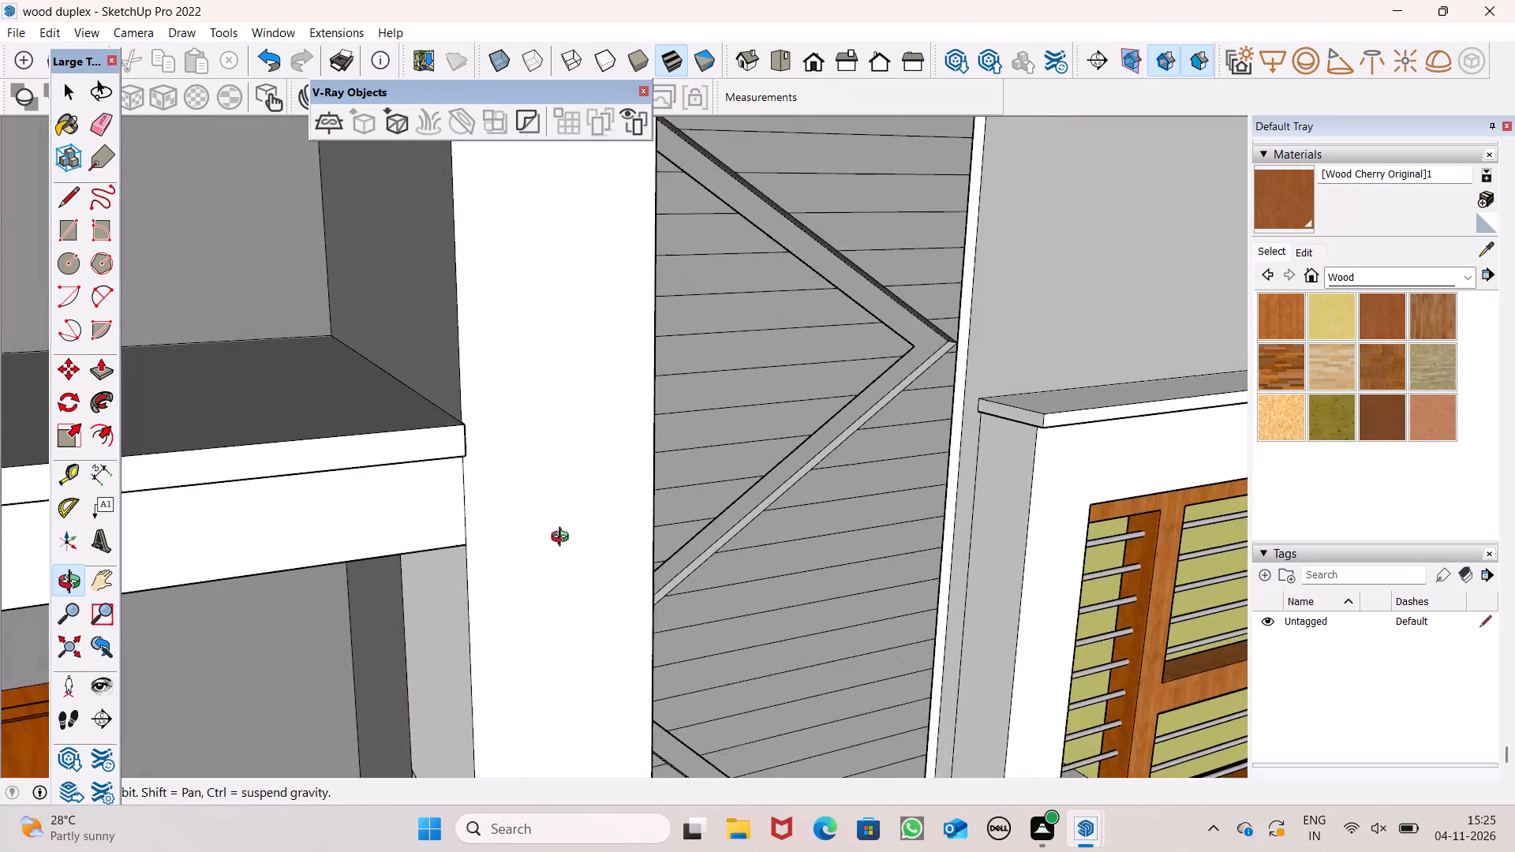
scroll(563, 539, "down", 10)
left_click_drag(709, 646, 410, 390)
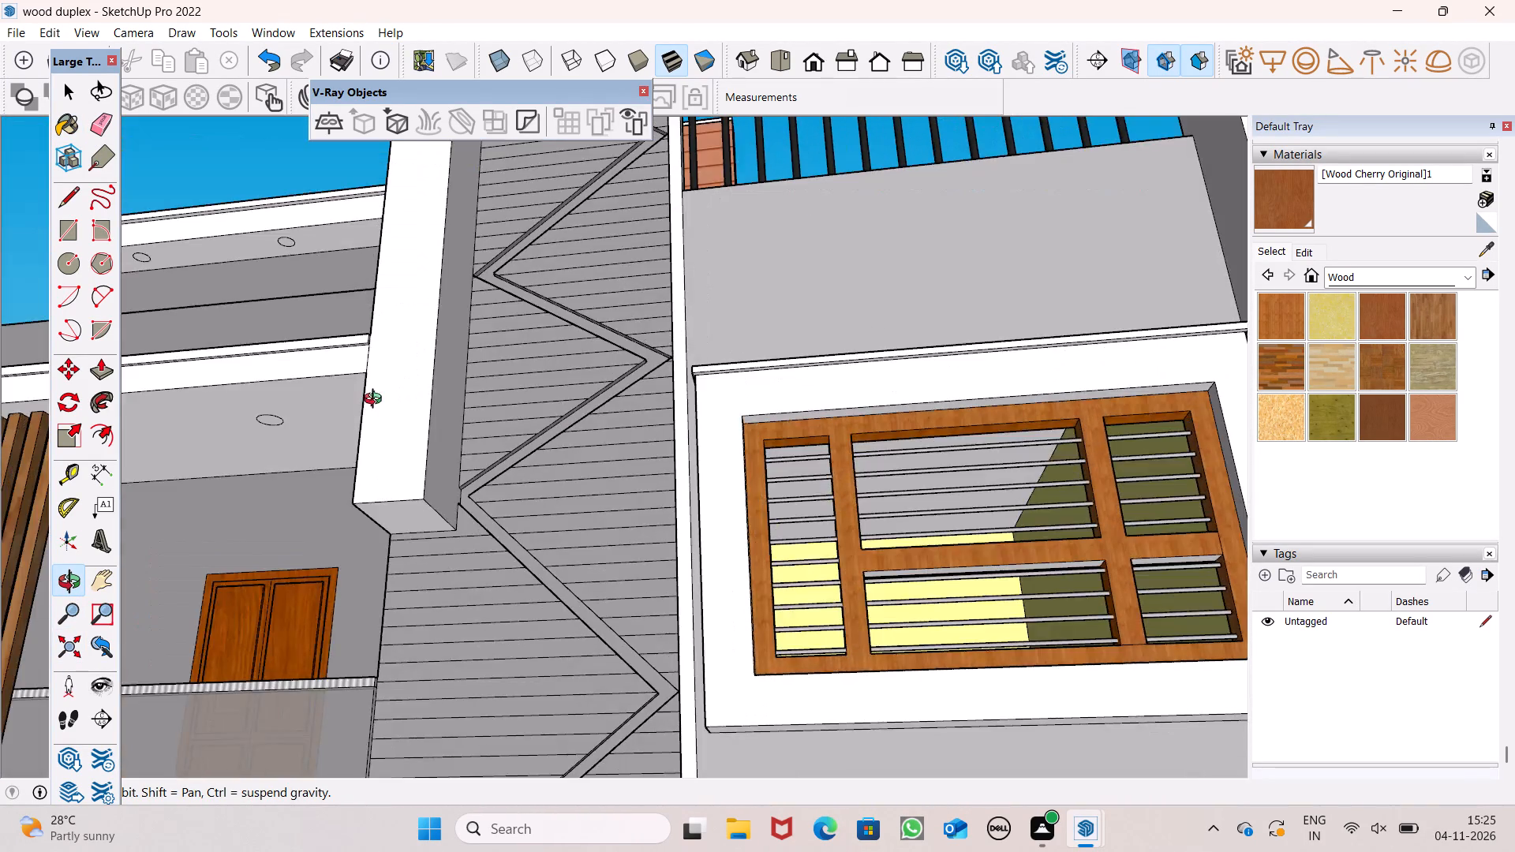
Examine the upper window, zigzag-clad facade and balcony from several angles, finishing with the whole front of the house.
scroll(376, 401, "down", 10)
left_click_drag(393, 428, 690, 445)
scroll(291, 426, "up", 5)
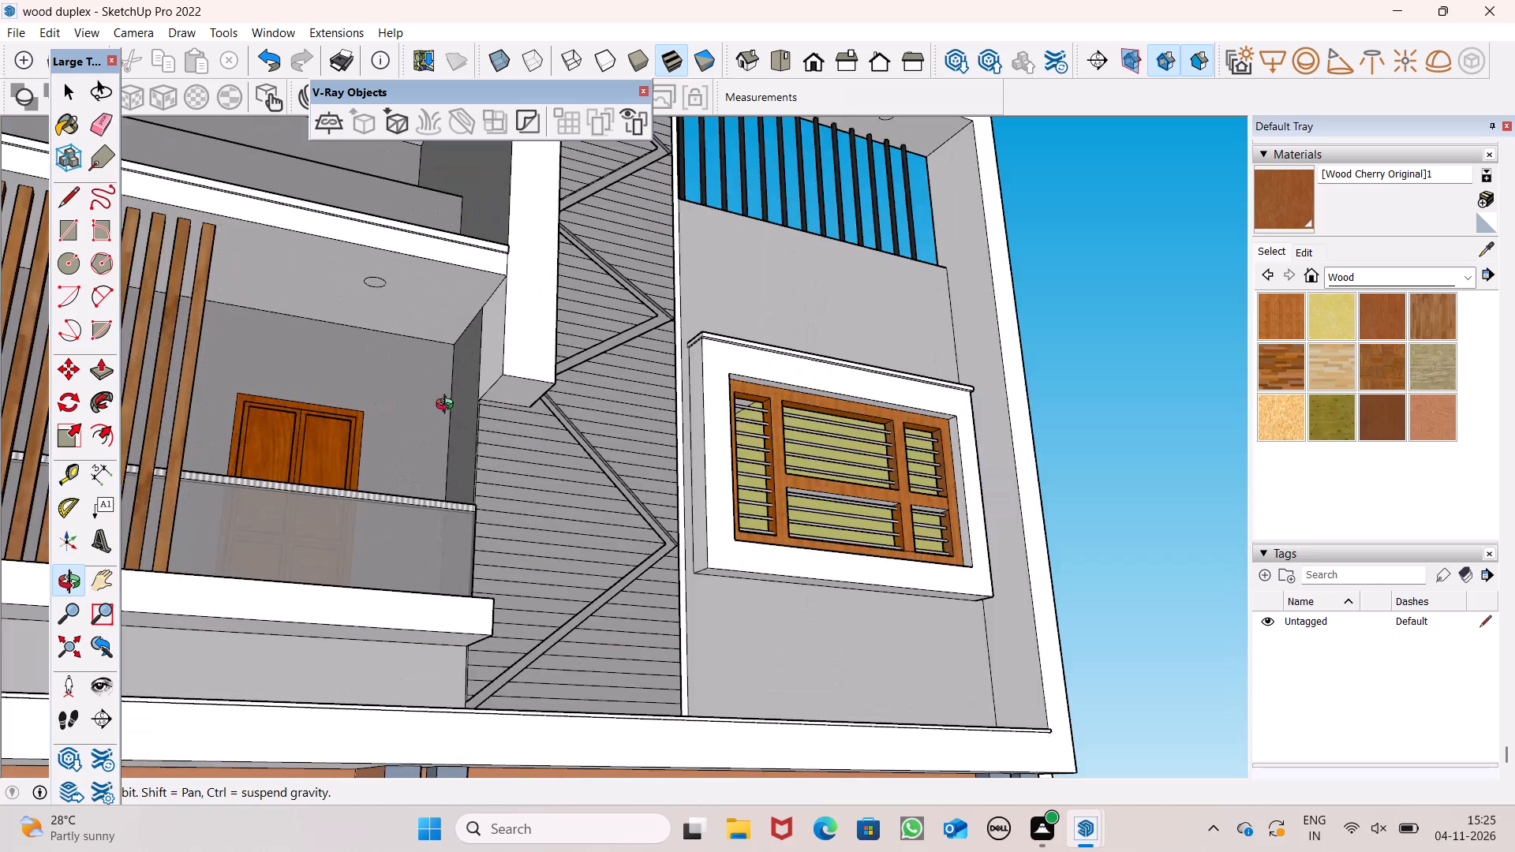
scroll(600, 422, "up", 5)
left_click_drag(663, 435, 339, 461)
scroll(308, 461, "down", 6)
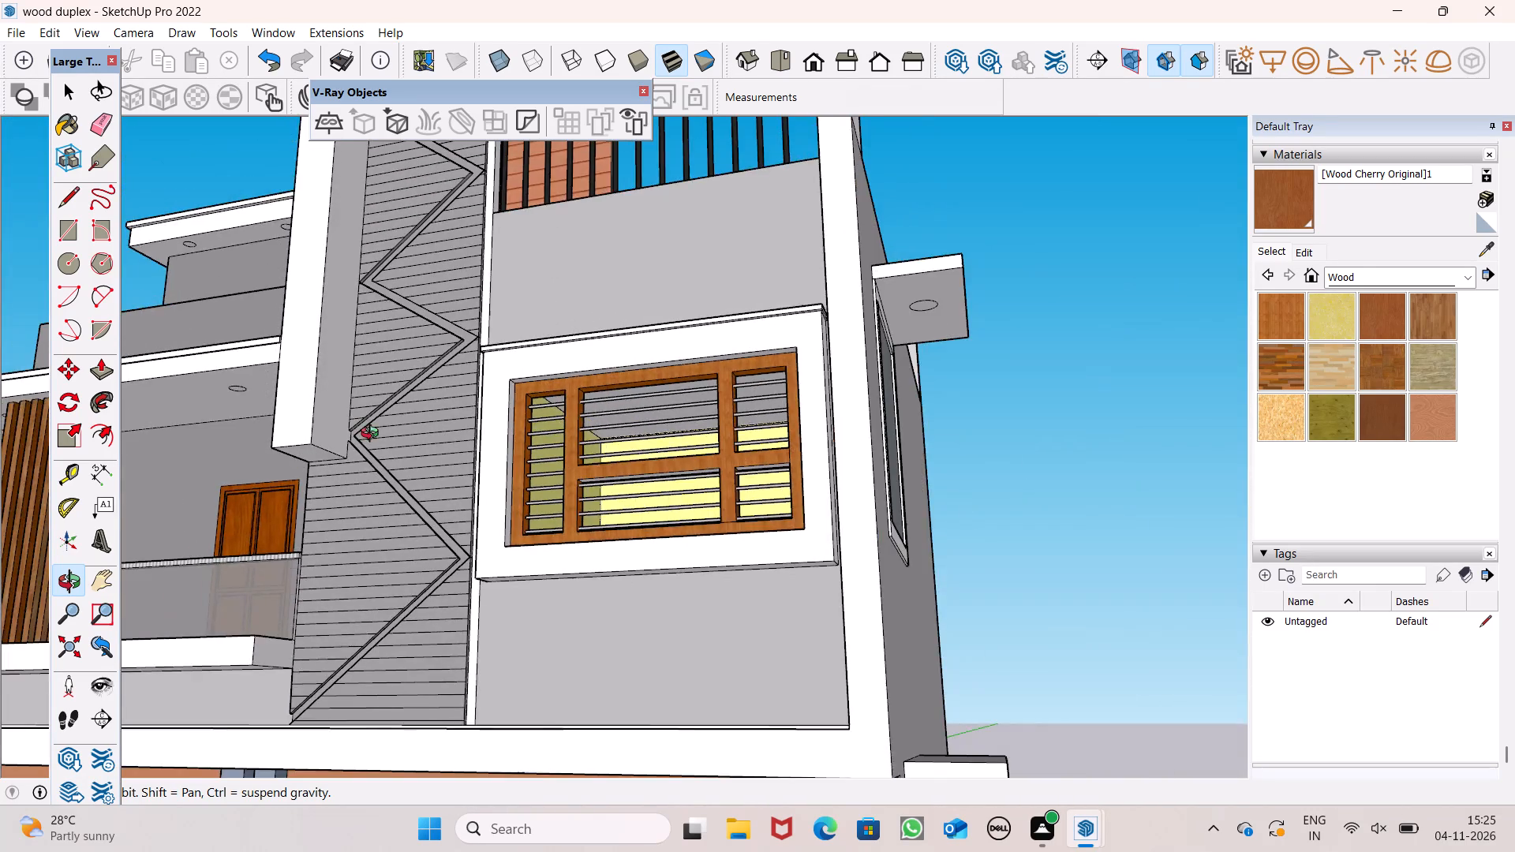
left_click_drag(376, 437, 399, 509)
scroll(374, 452, "down", 3)
scroll(592, 432, "down", 6)
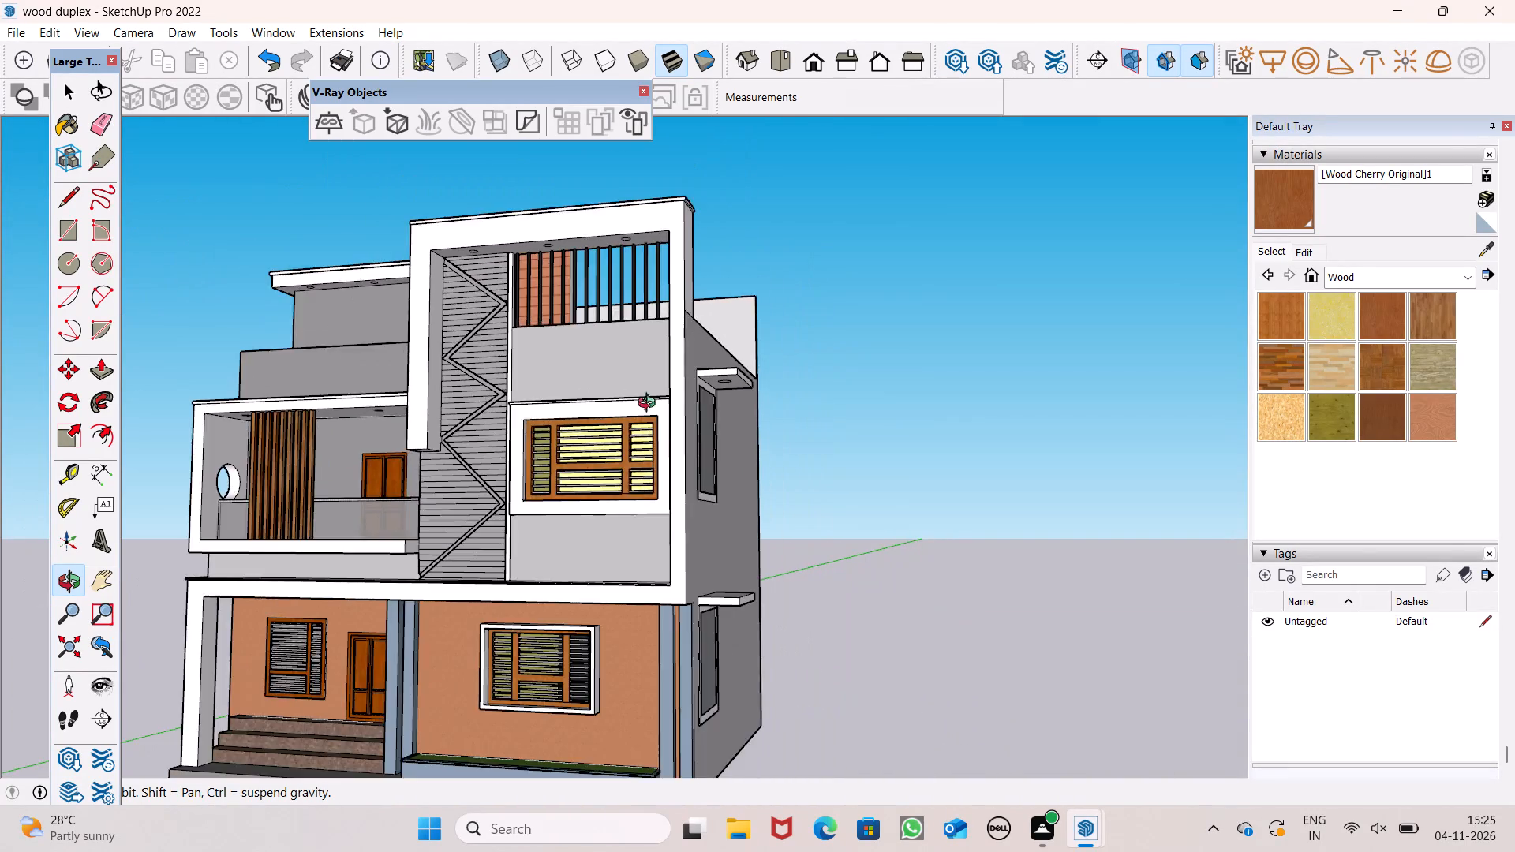
scroll(650, 405, "down", 4)
Erase the stray line across the interior wall face seen through the ground-floor front window.
left_click_drag(562, 557, 681, 708)
scroll(615, 575, "up", 17)
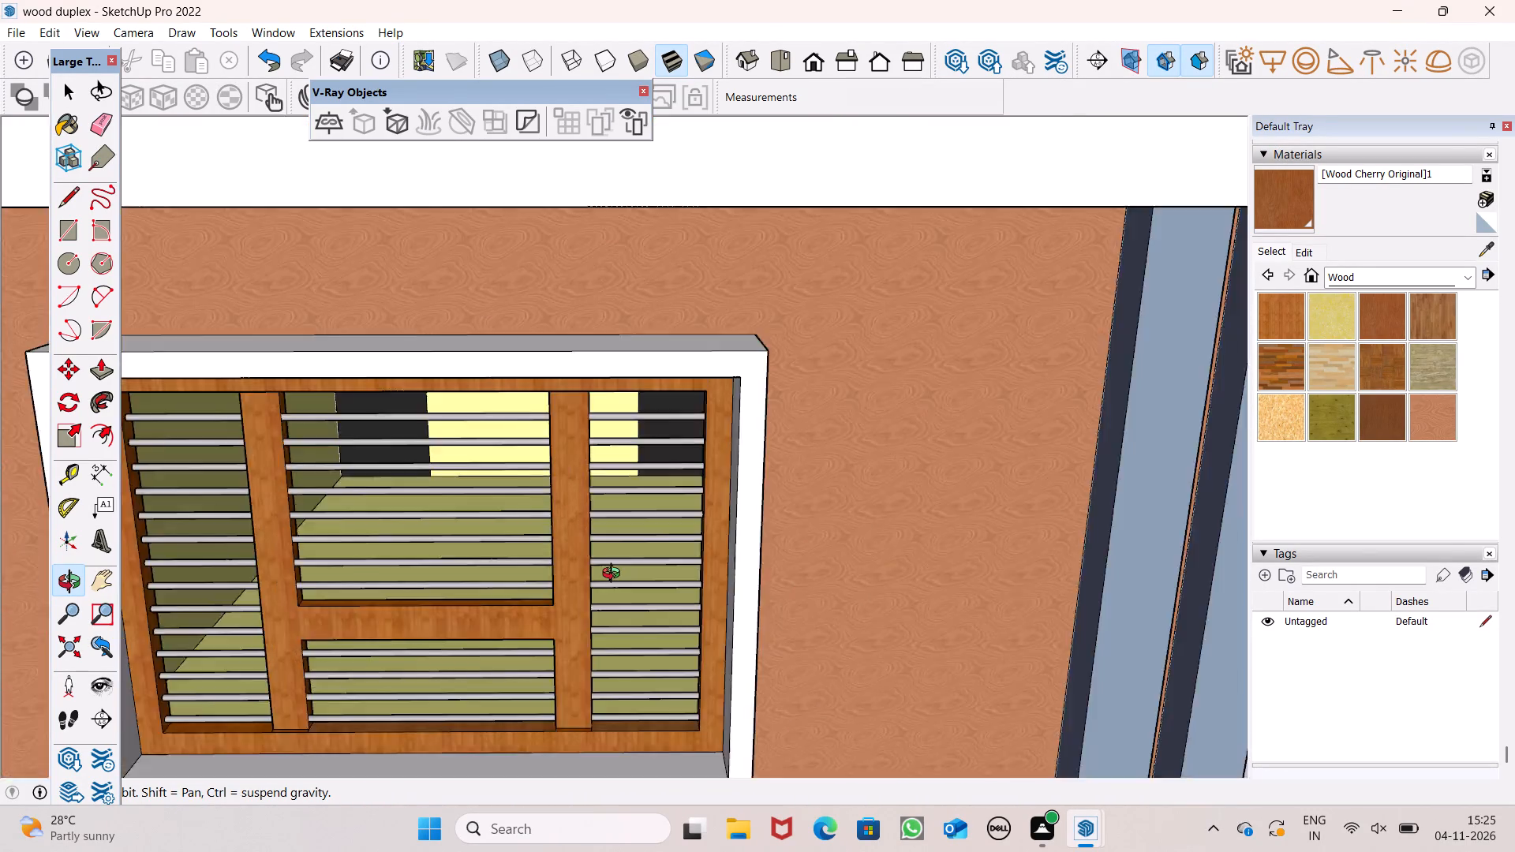
scroll(615, 575, "up", 5)
scroll(615, 575, "down", 7)
left_click_drag(598, 588, 795, 514)
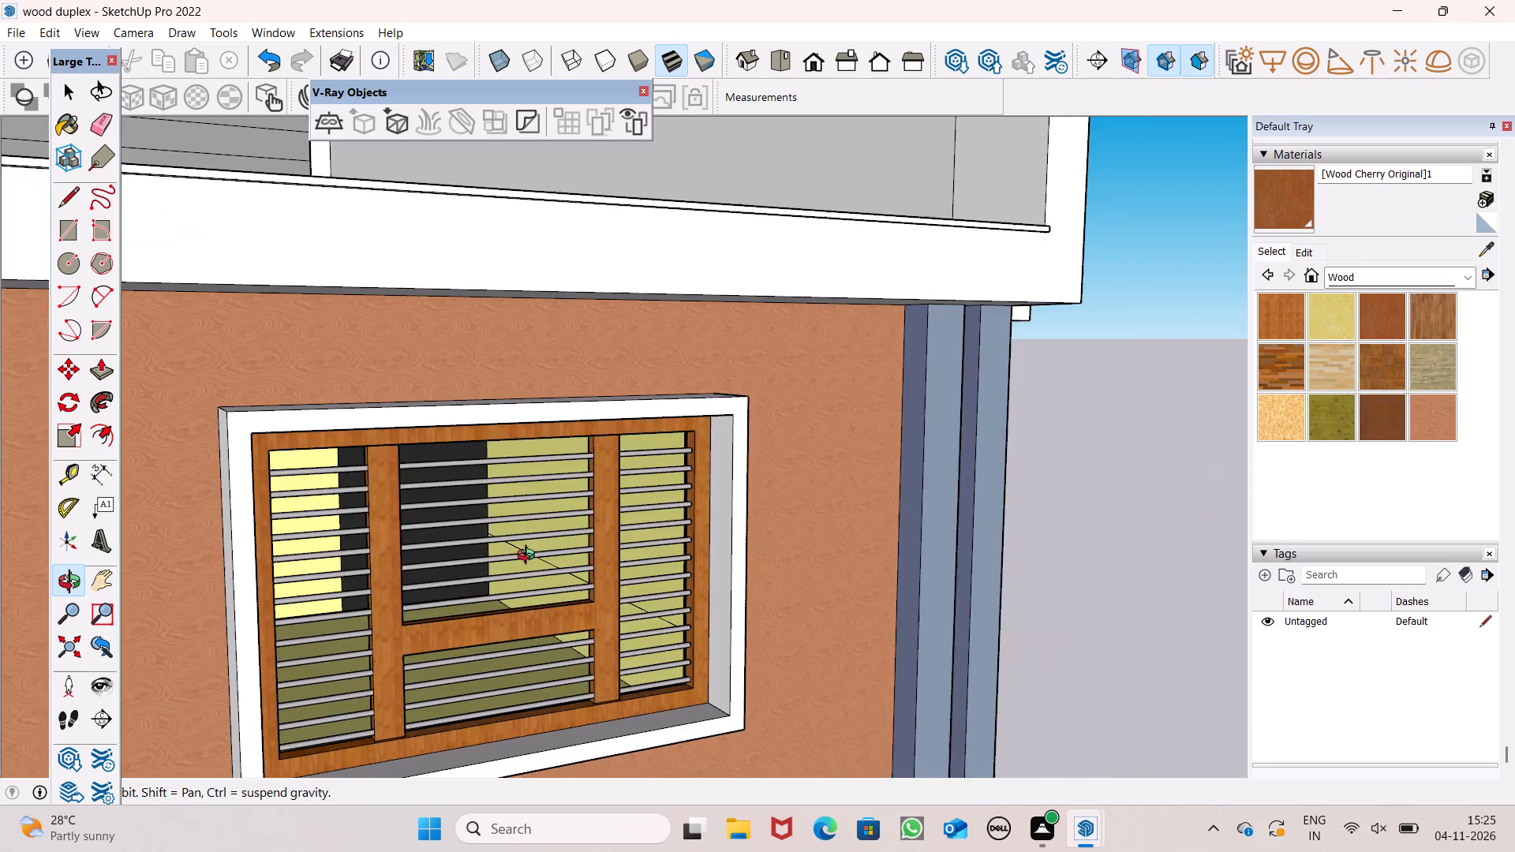
scroll(526, 566, "up", 5)
left_click(530, 568)
scroll(530, 568, "up", 6)
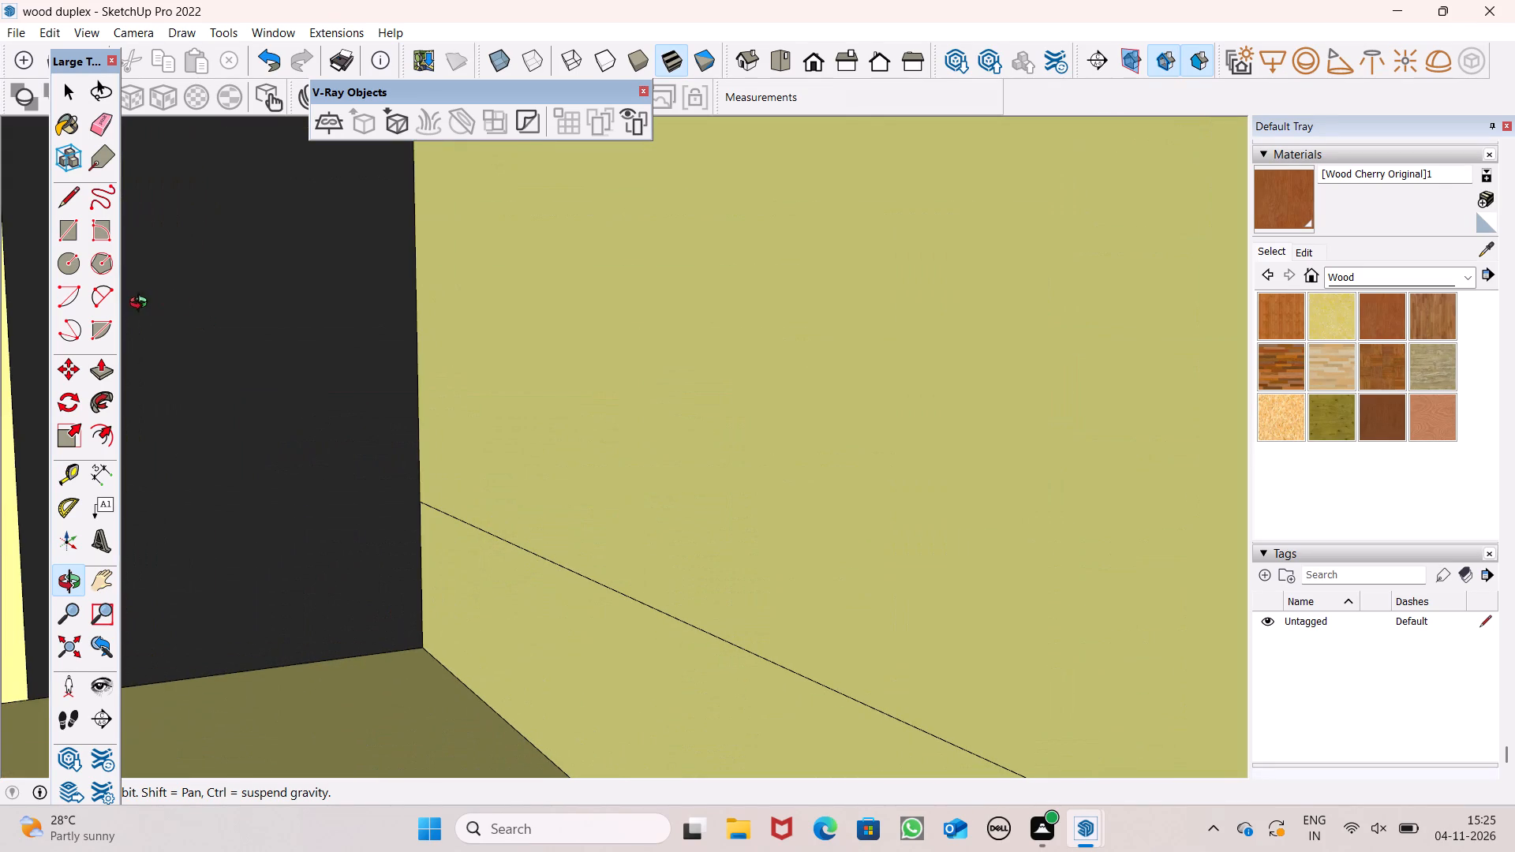
left_click(96, 122)
left_click_drag(551, 452, 584, 561)
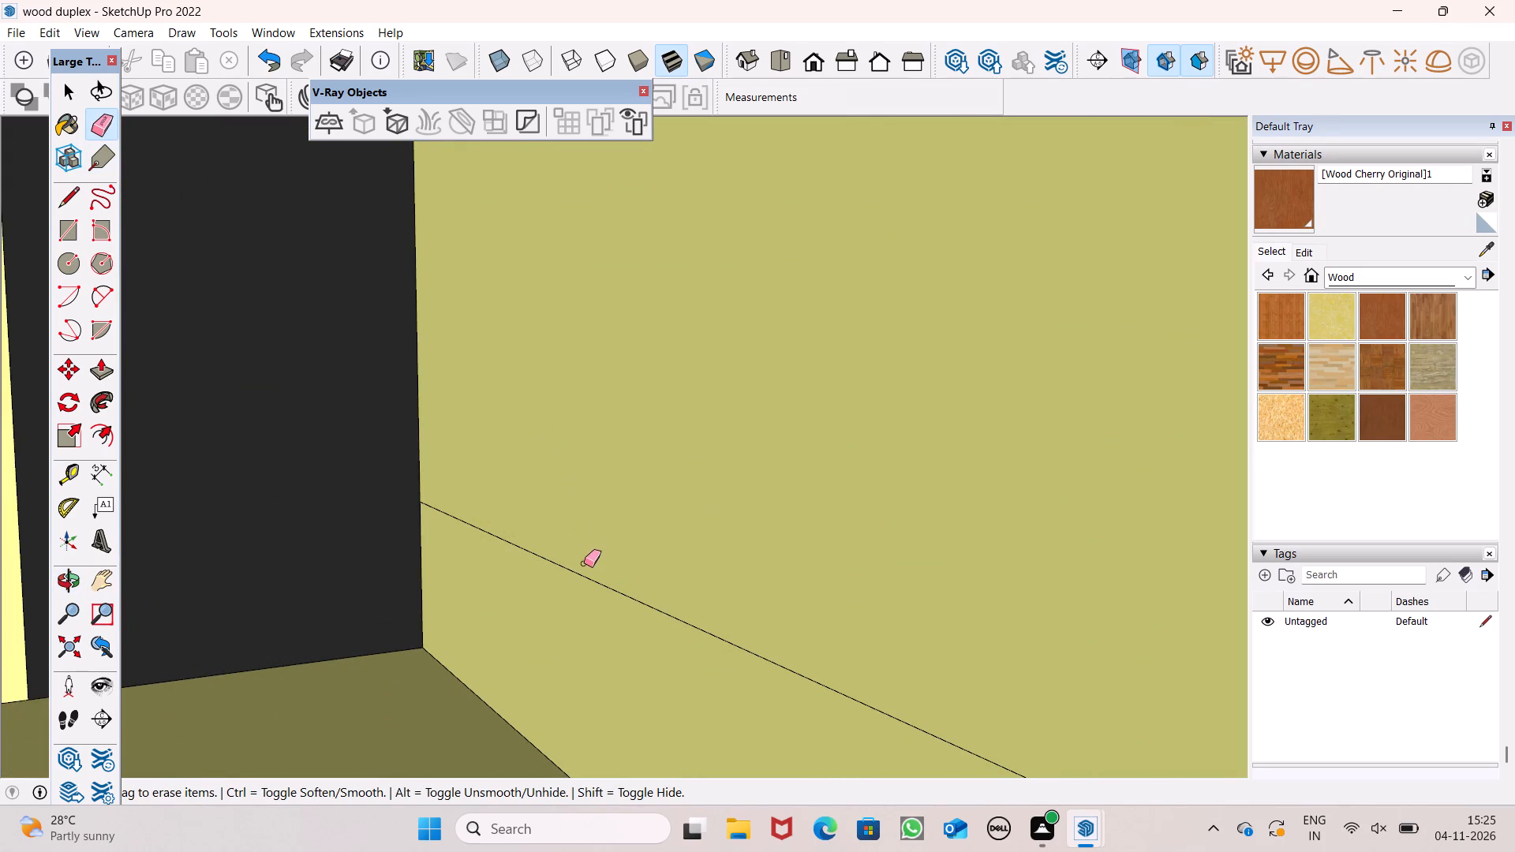
left_click_drag(584, 563, 584, 579)
left_click(66, 579)
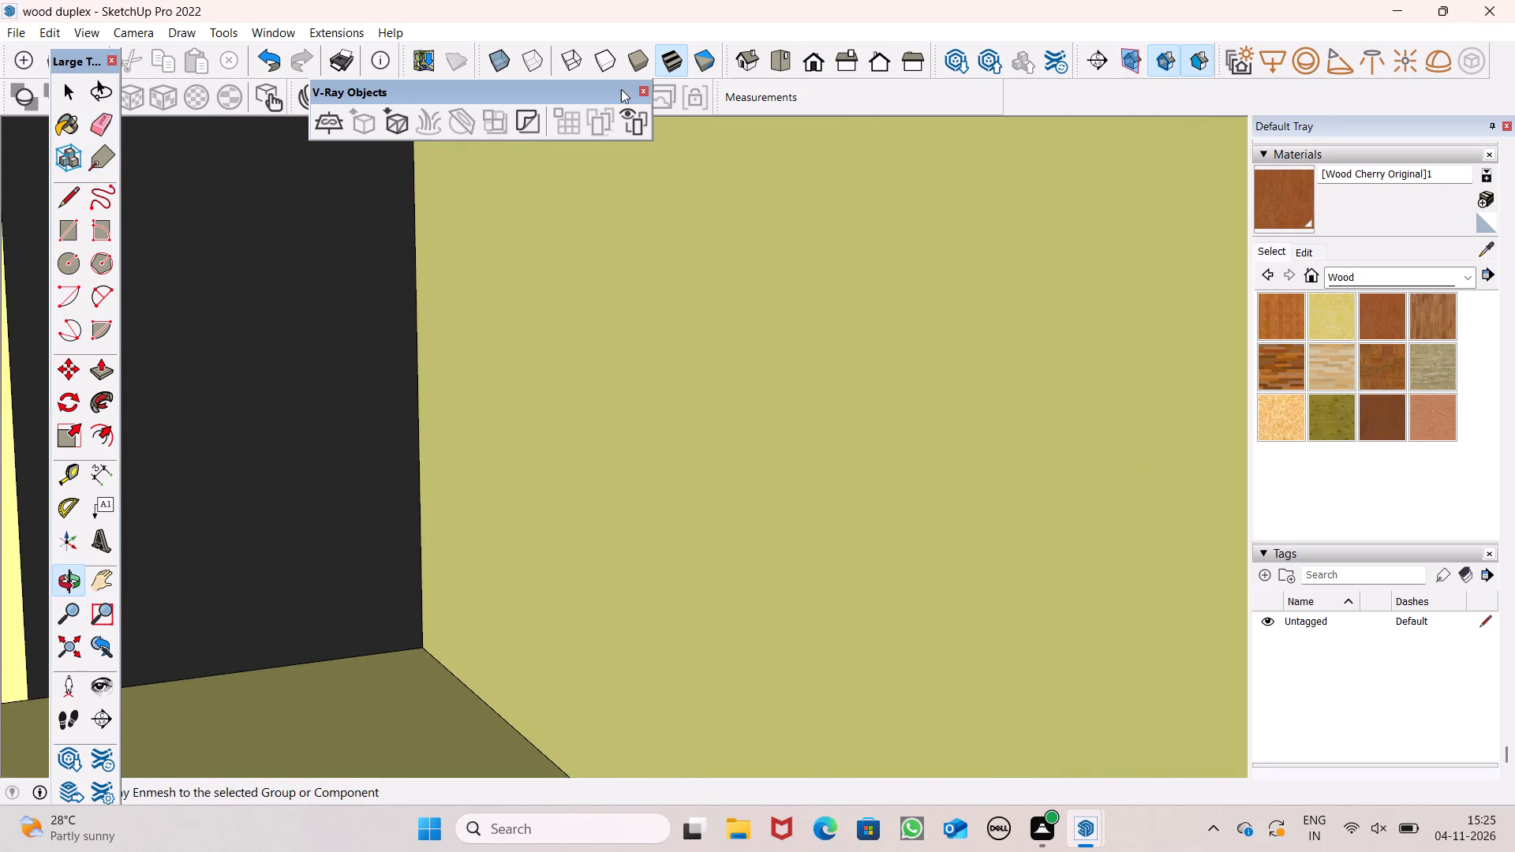
Examine the ground-floor planter, plinth, corner columns and front window, starting from the standard front view.
left_click(804, 71)
scroll(697, 241, "down", 6)
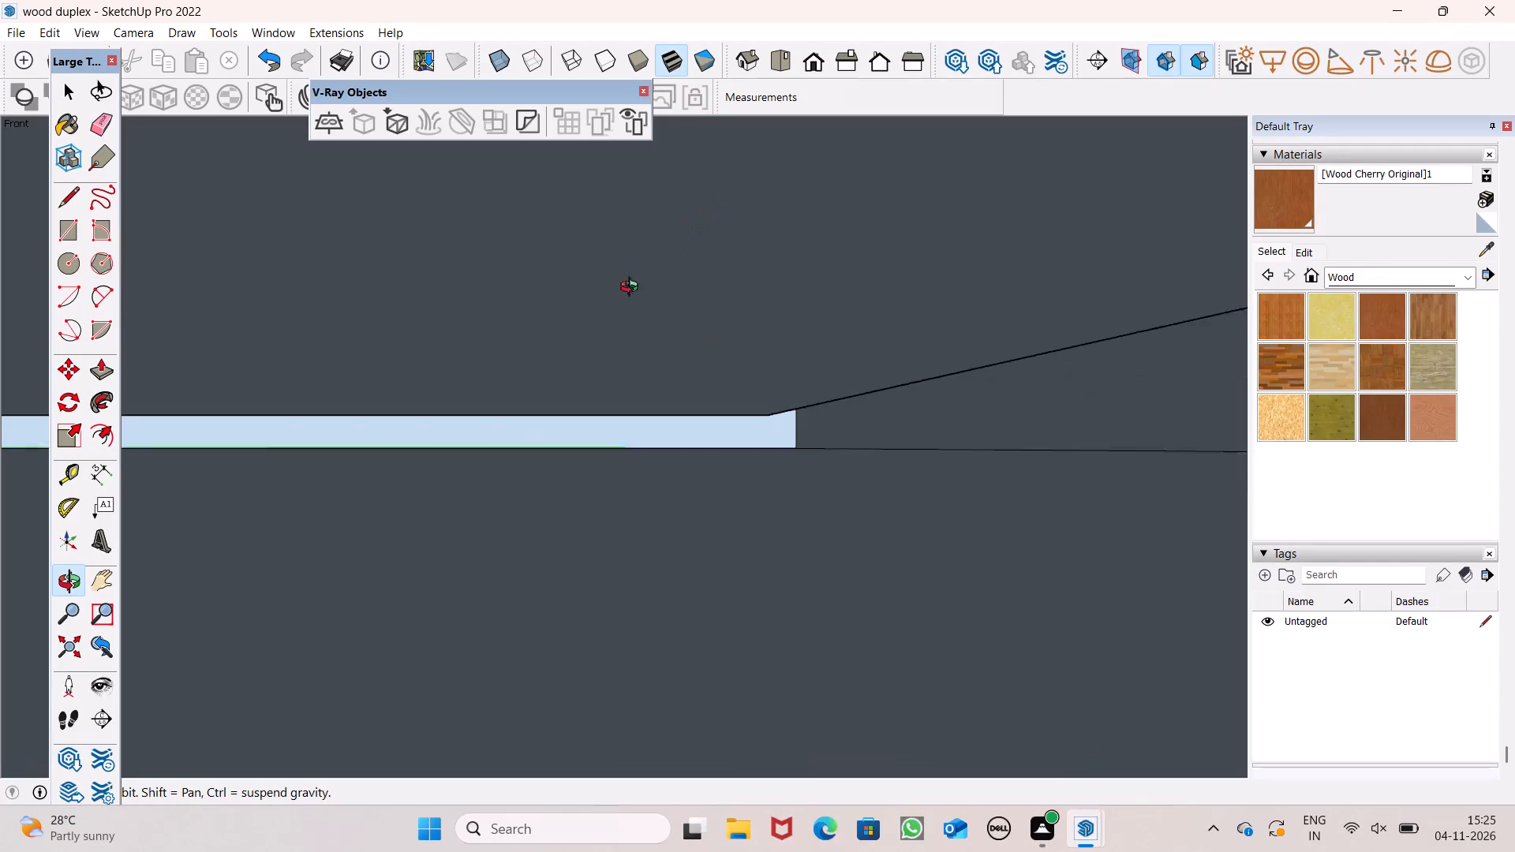
scroll(633, 289, "down", 20)
scroll(633, 289, "down", 9)
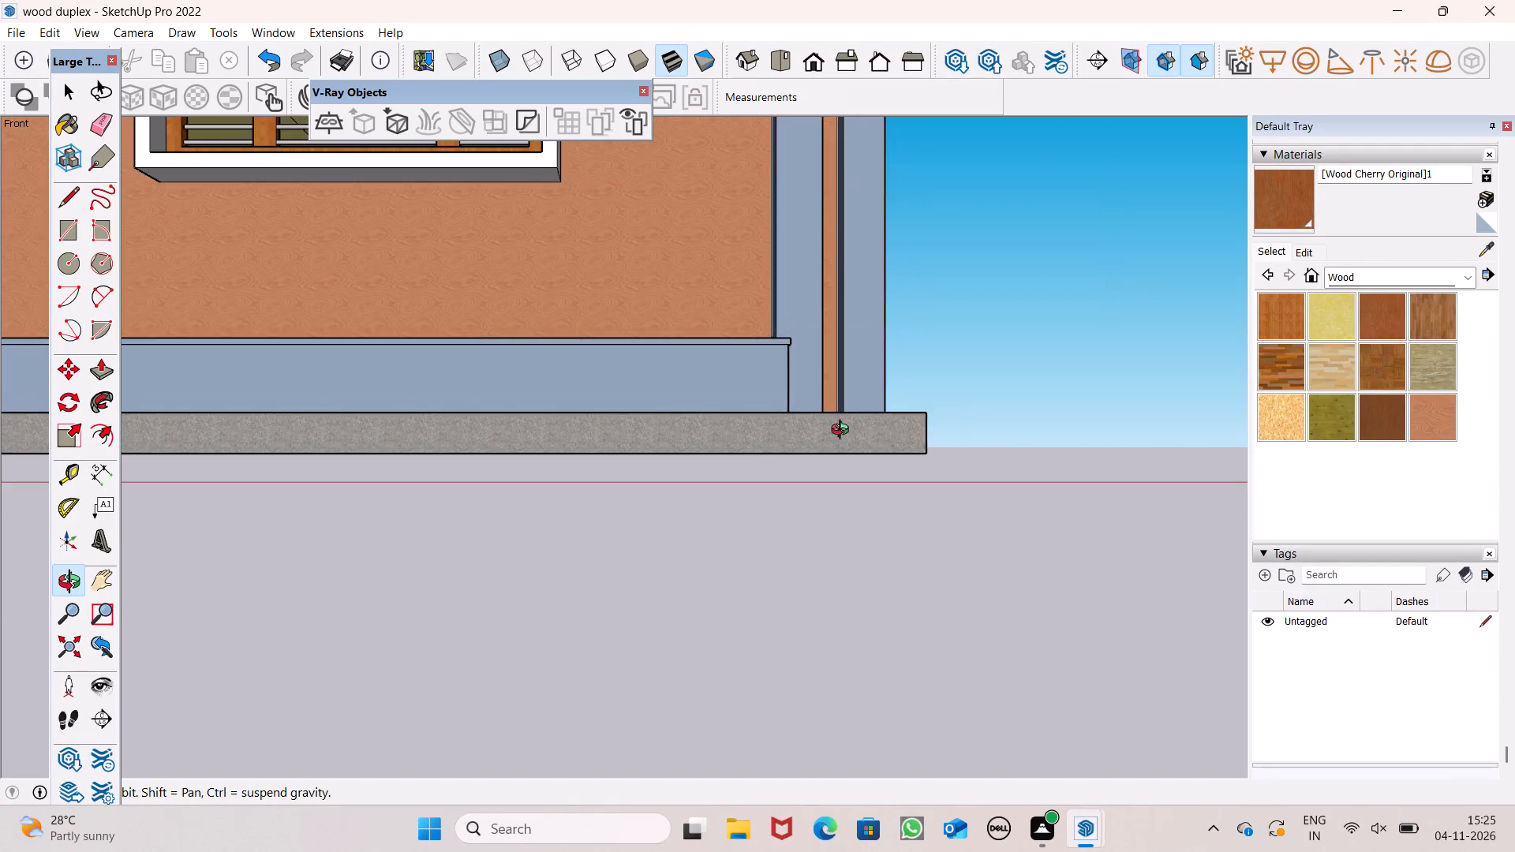
left_click_drag(844, 434, 657, 585)
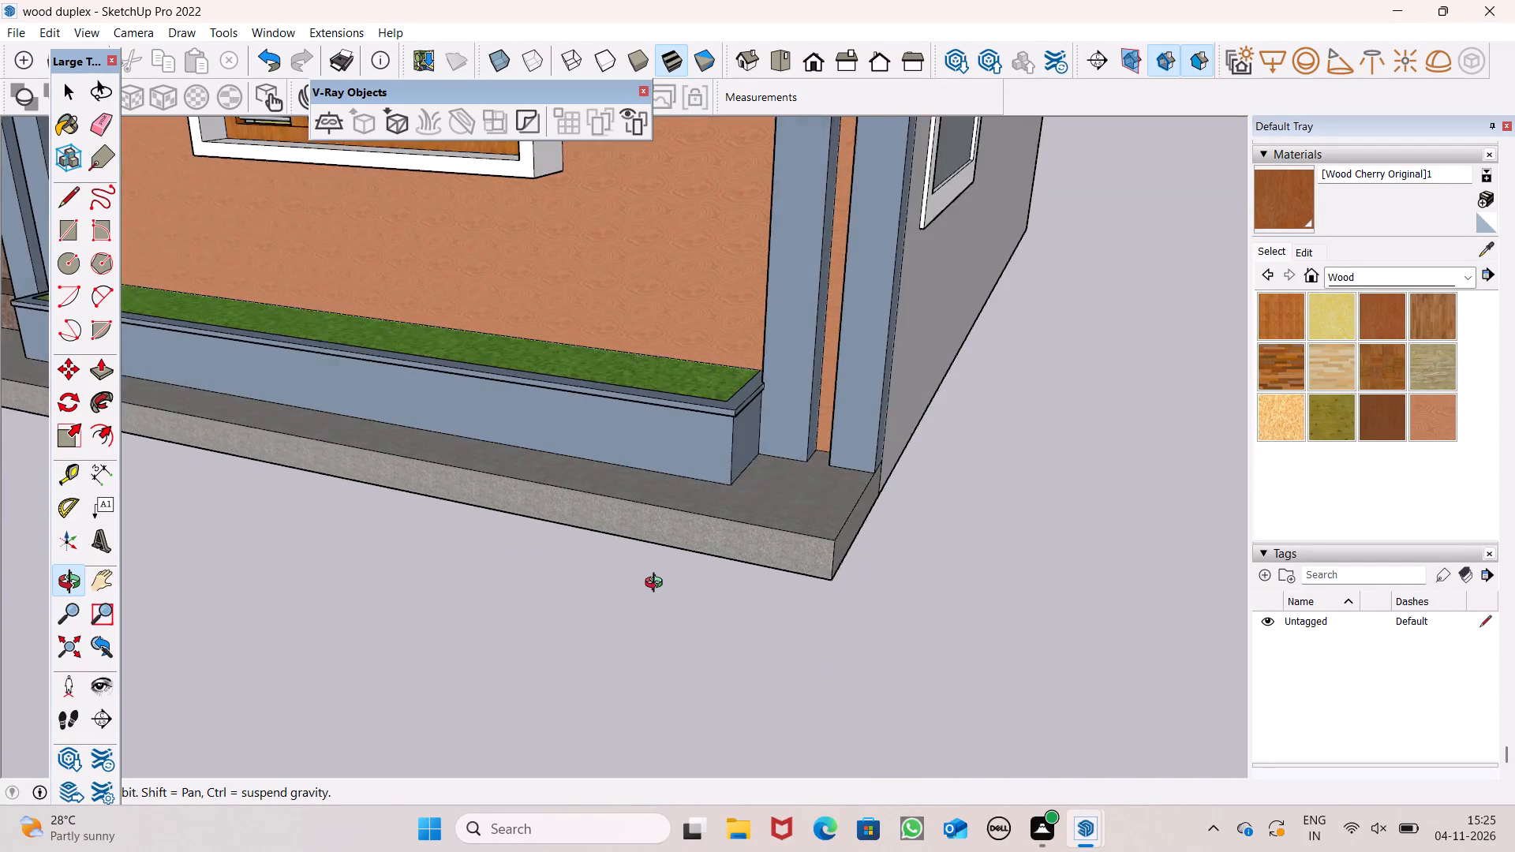
left_click_drag(657, 585, 657, 571)
scroll(701, 603, "down", 6)
left_click_drag(709, 652, 707, 450)
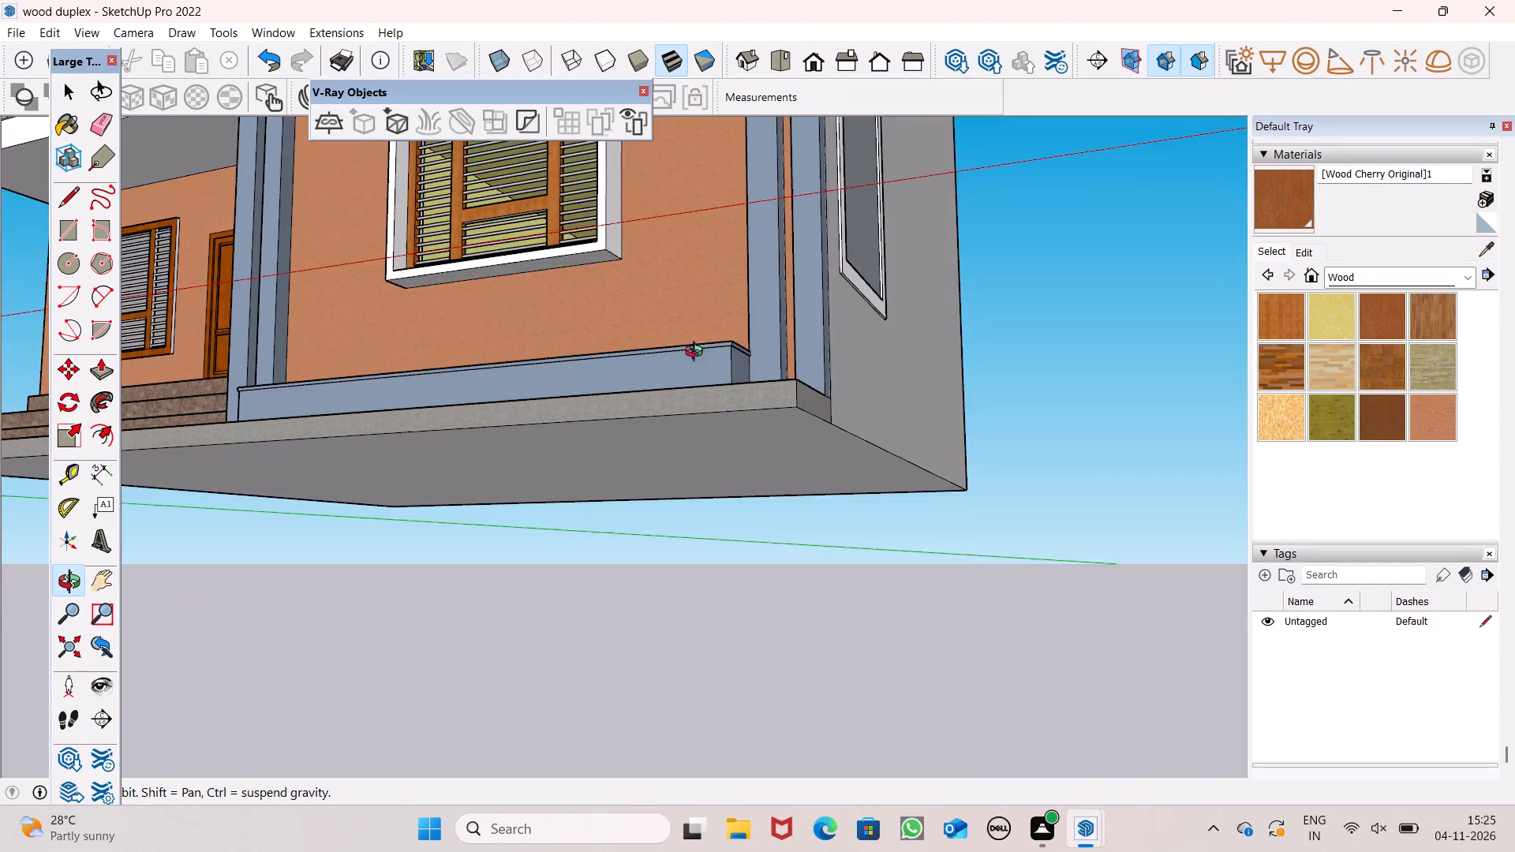
scroll(690, 271, "up", 7)
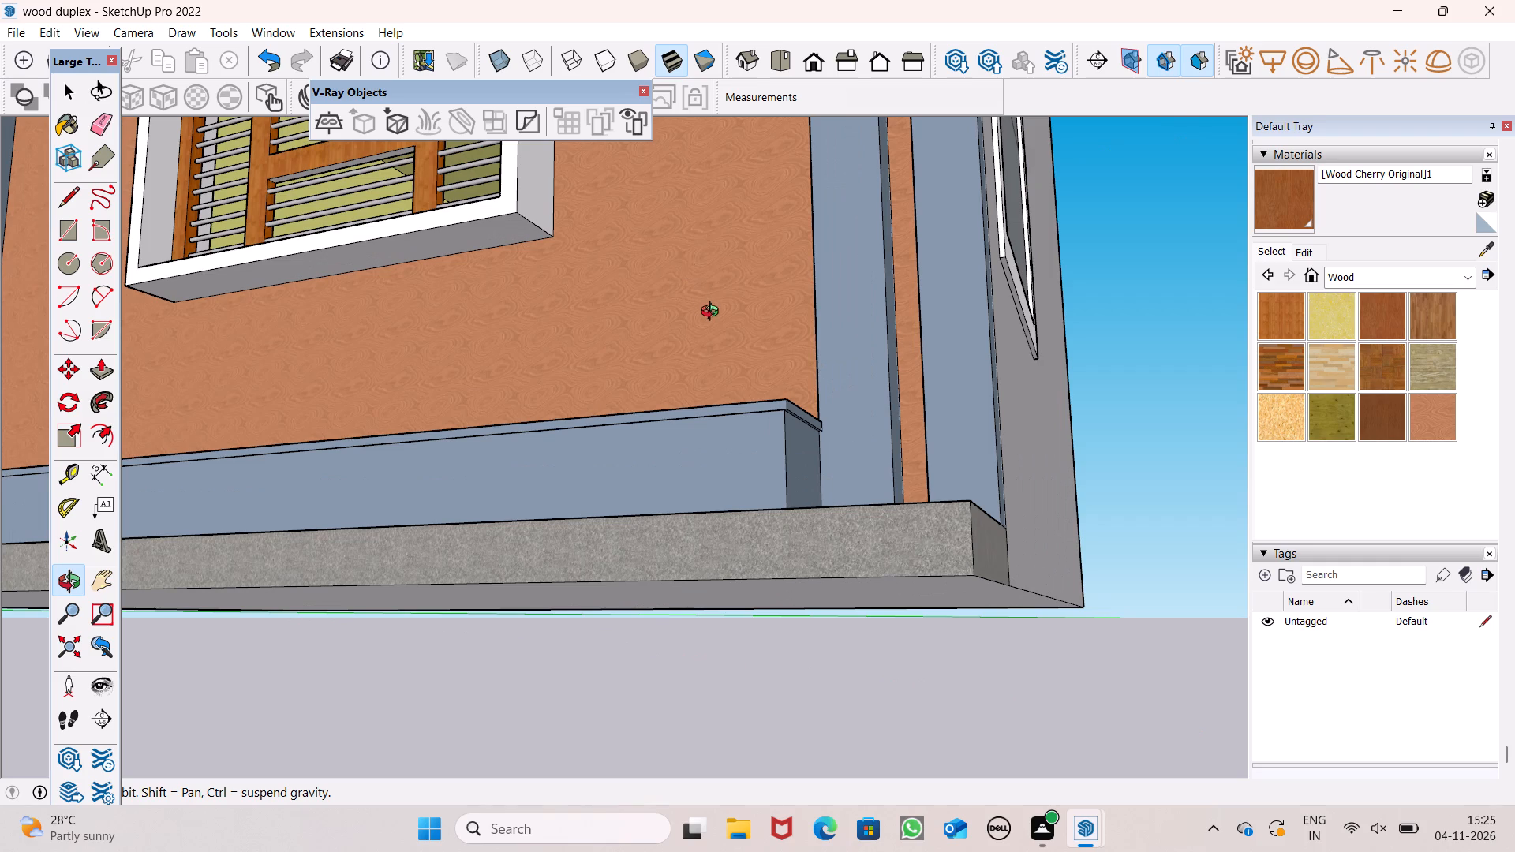
scroll(847, 381, "down", 6)
left_click_drag(795, 426, 988, 593)
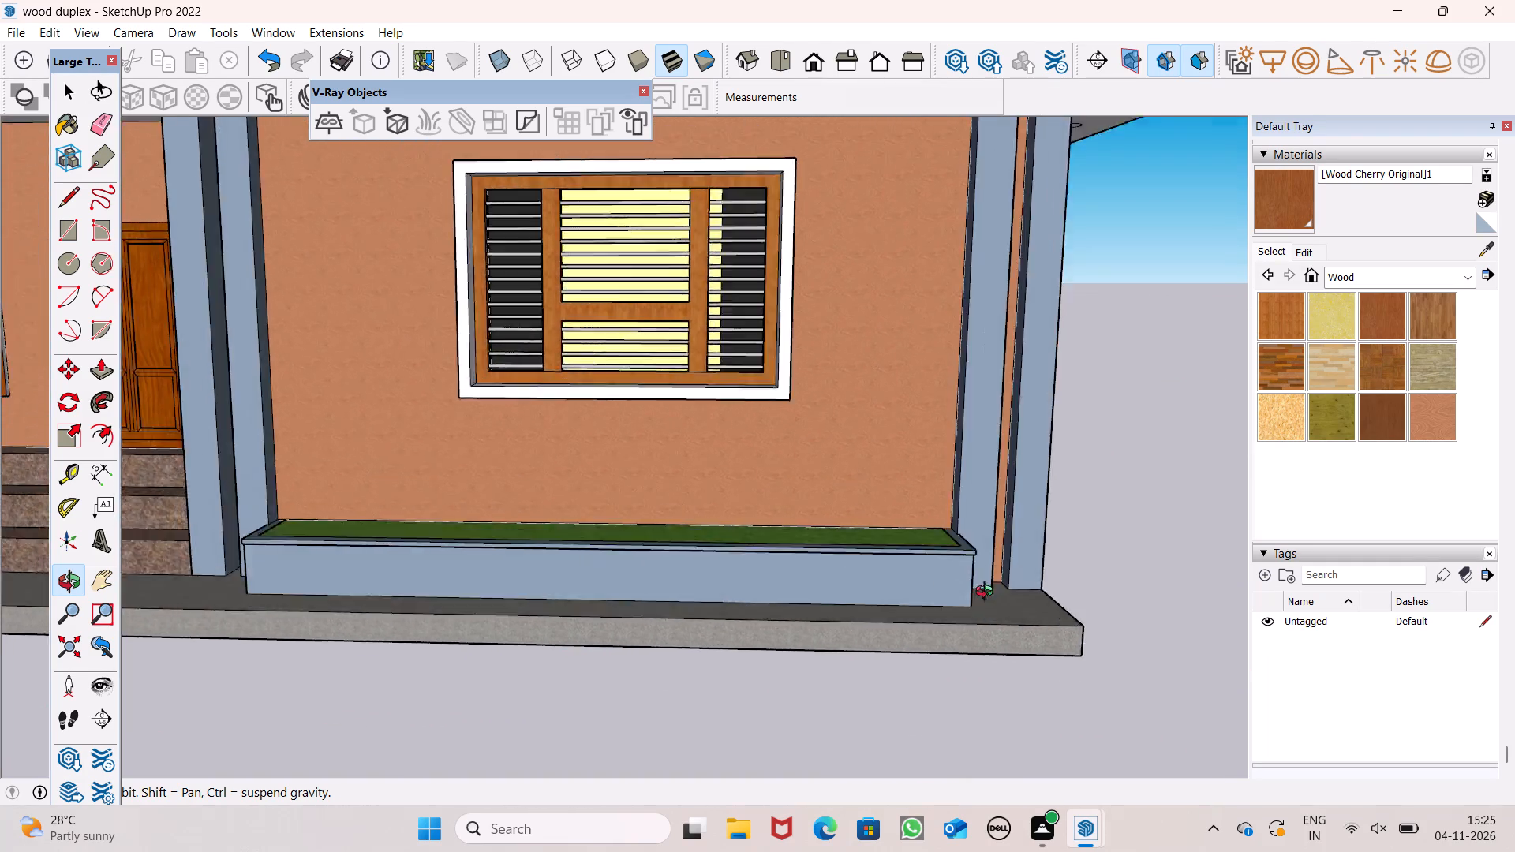
left_click_drag(988, 593, 1041, 660)
left_click_drag(975, 632, 963, 640)
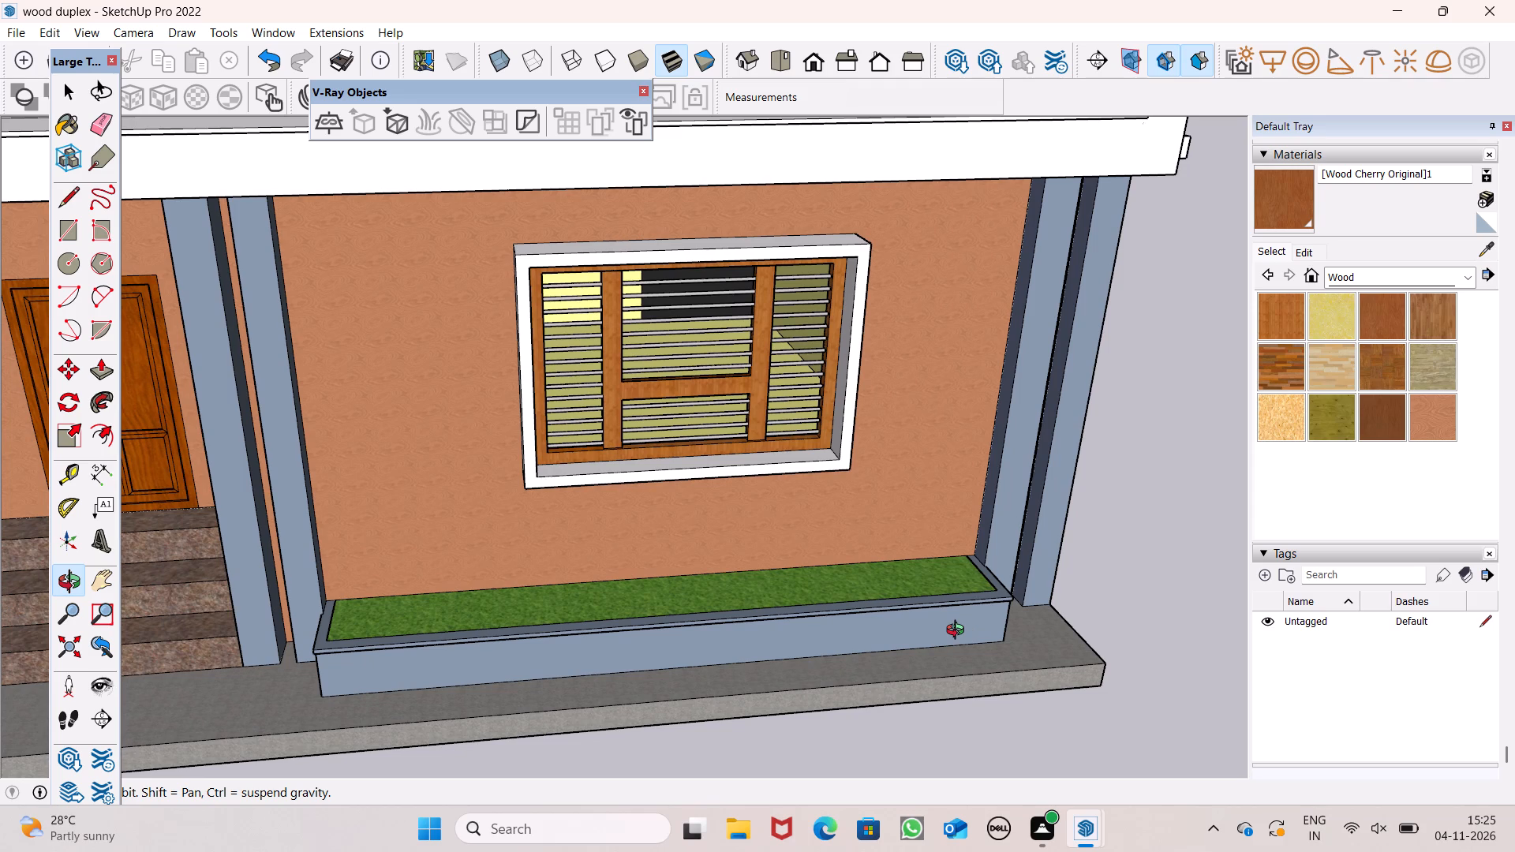
Examine the whole front elevation of the duplex from slightly different angles for remaining flaws.
scroll(987, 666, "down", 5)
left_click_drag(997, 670, 904, 557)
scroll(553, 540, "down", 9)
left_click_drag(542, 573, 563, 579)
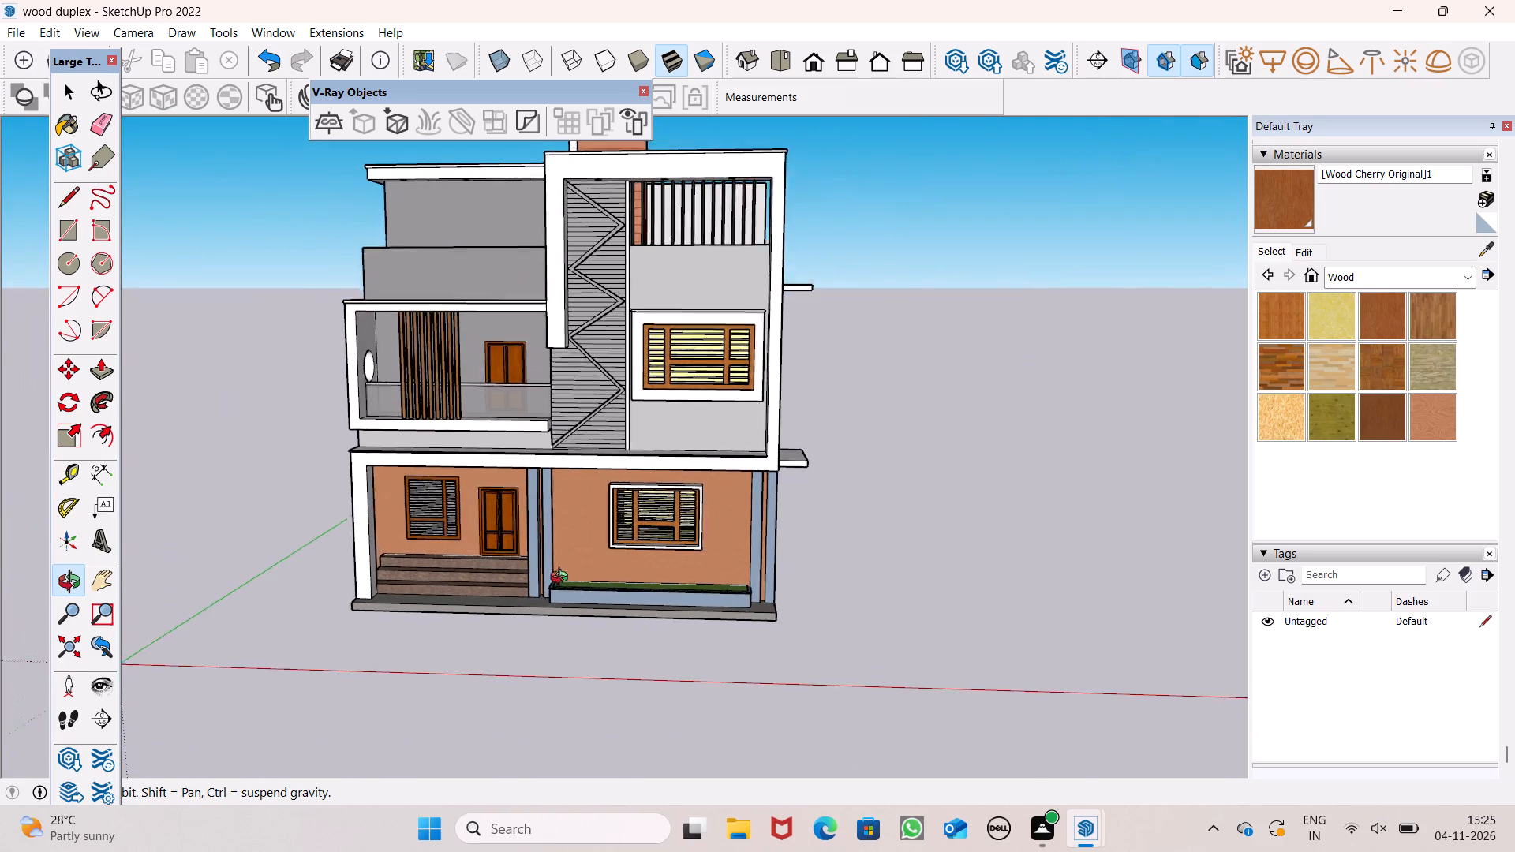
left_click_drag(563, 579, 487, 581)
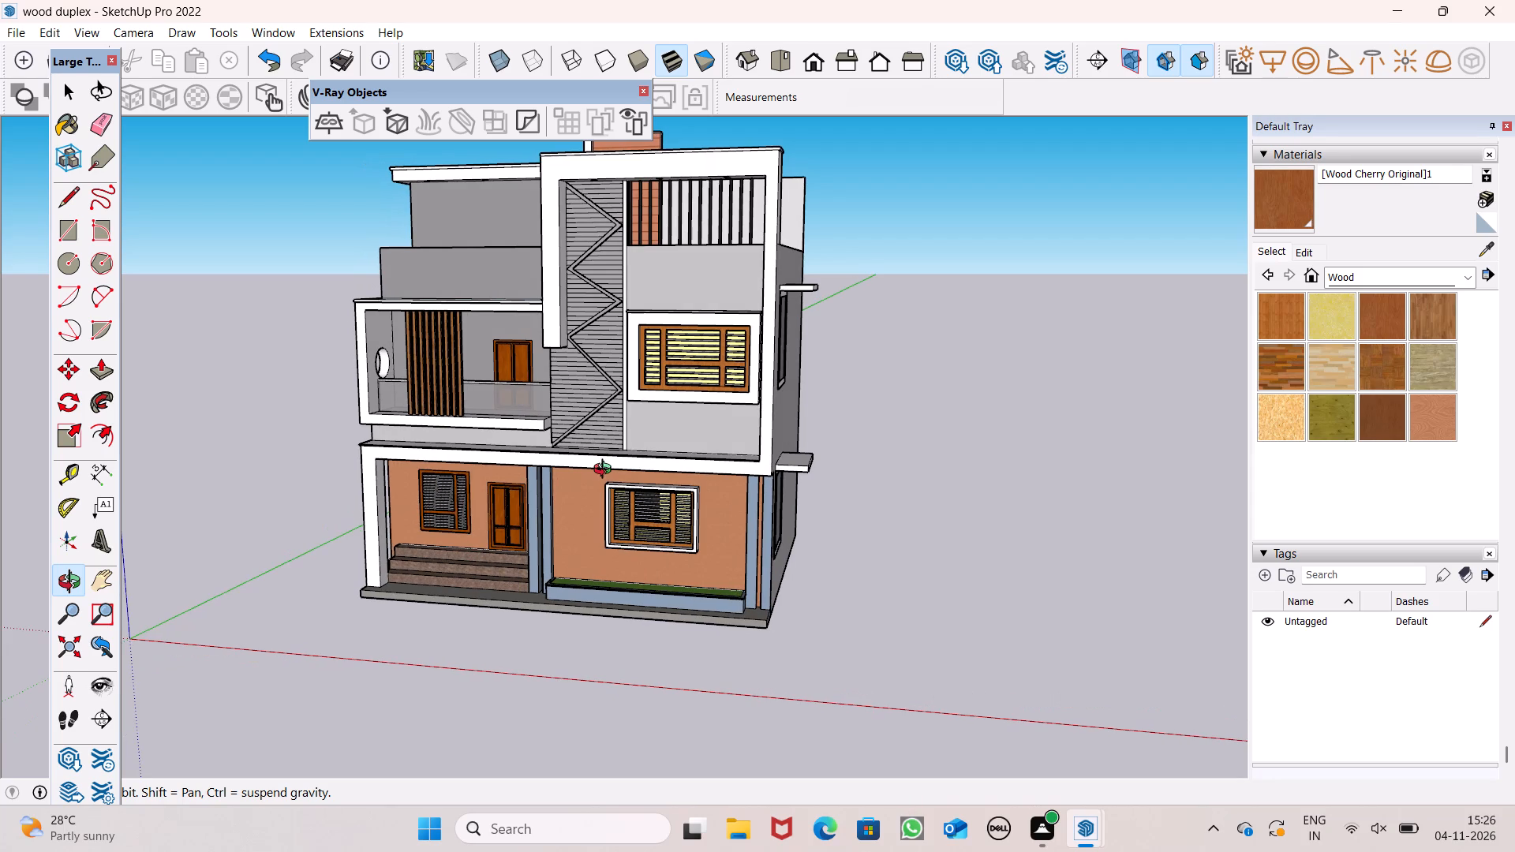
left_click_drag(603, 474, 684, 492)
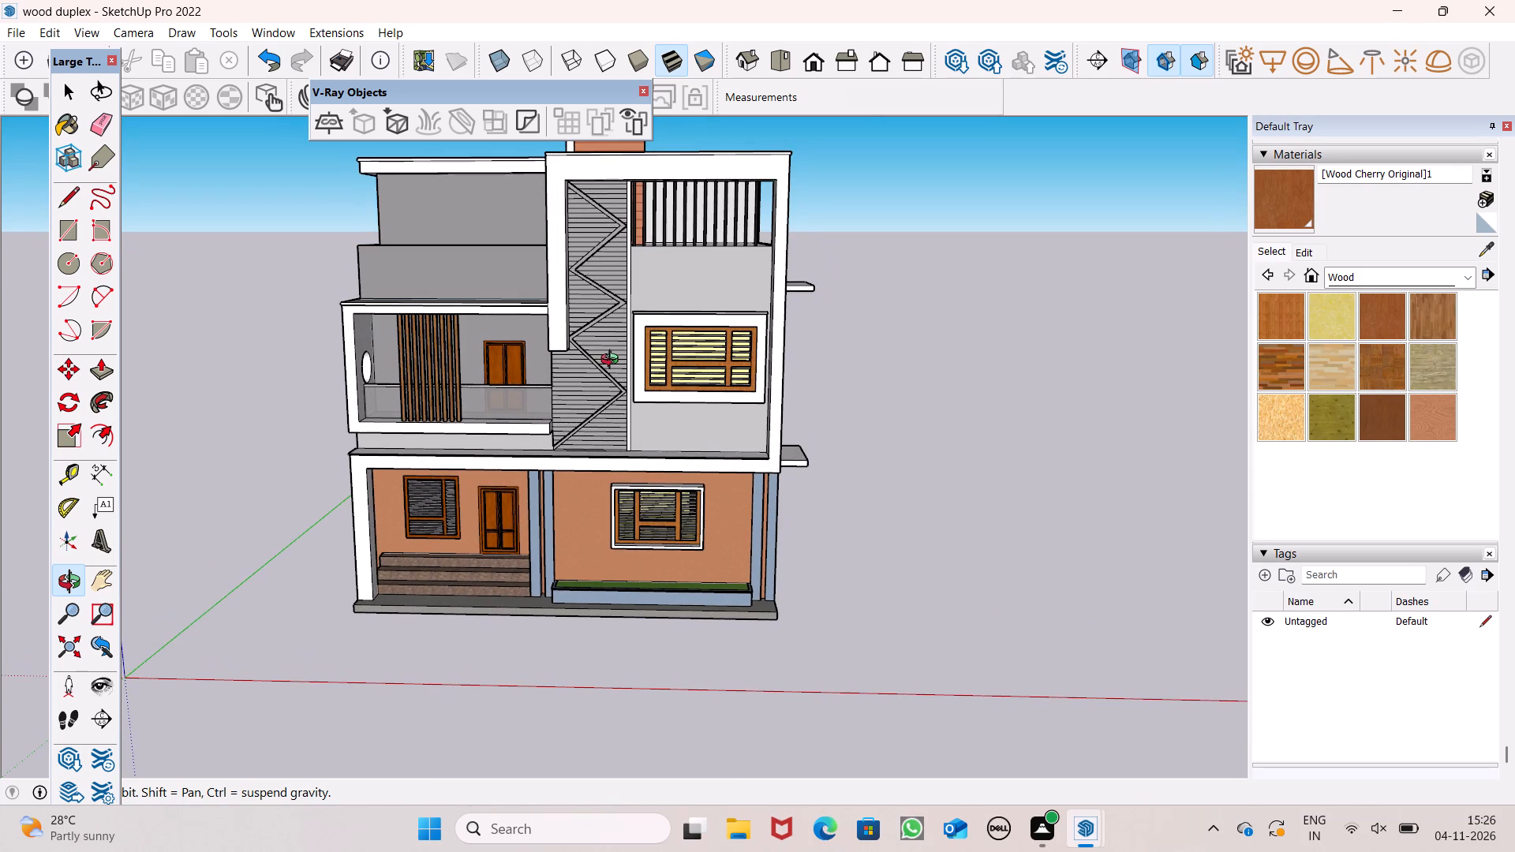
left_click_drag(671, 425, 645, 428)
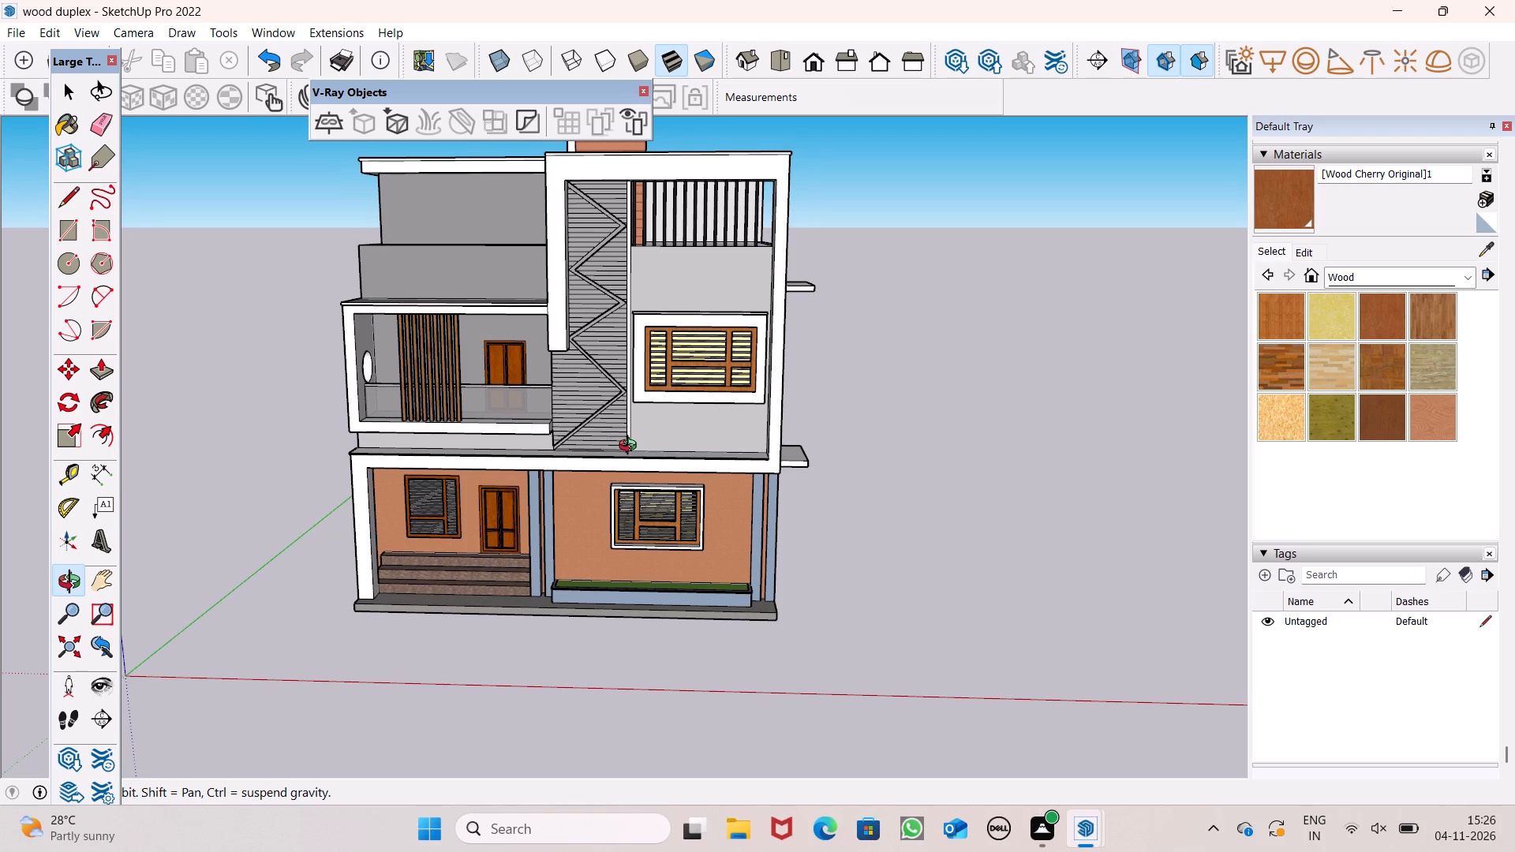
left_click_drag(630, 428, 645, 450)
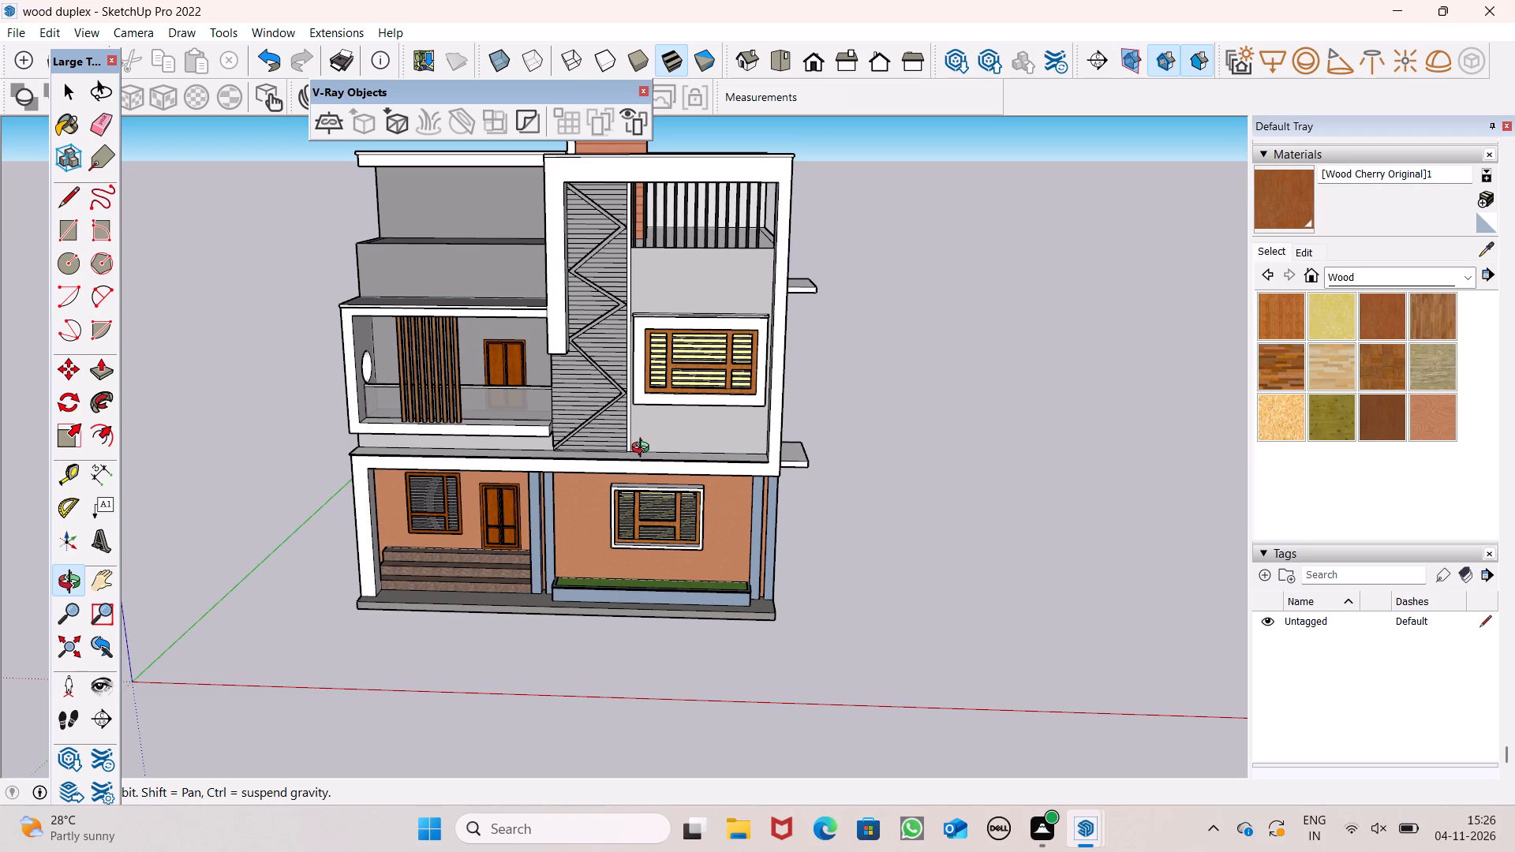
left_click_drag(738, 459, 617, 459)
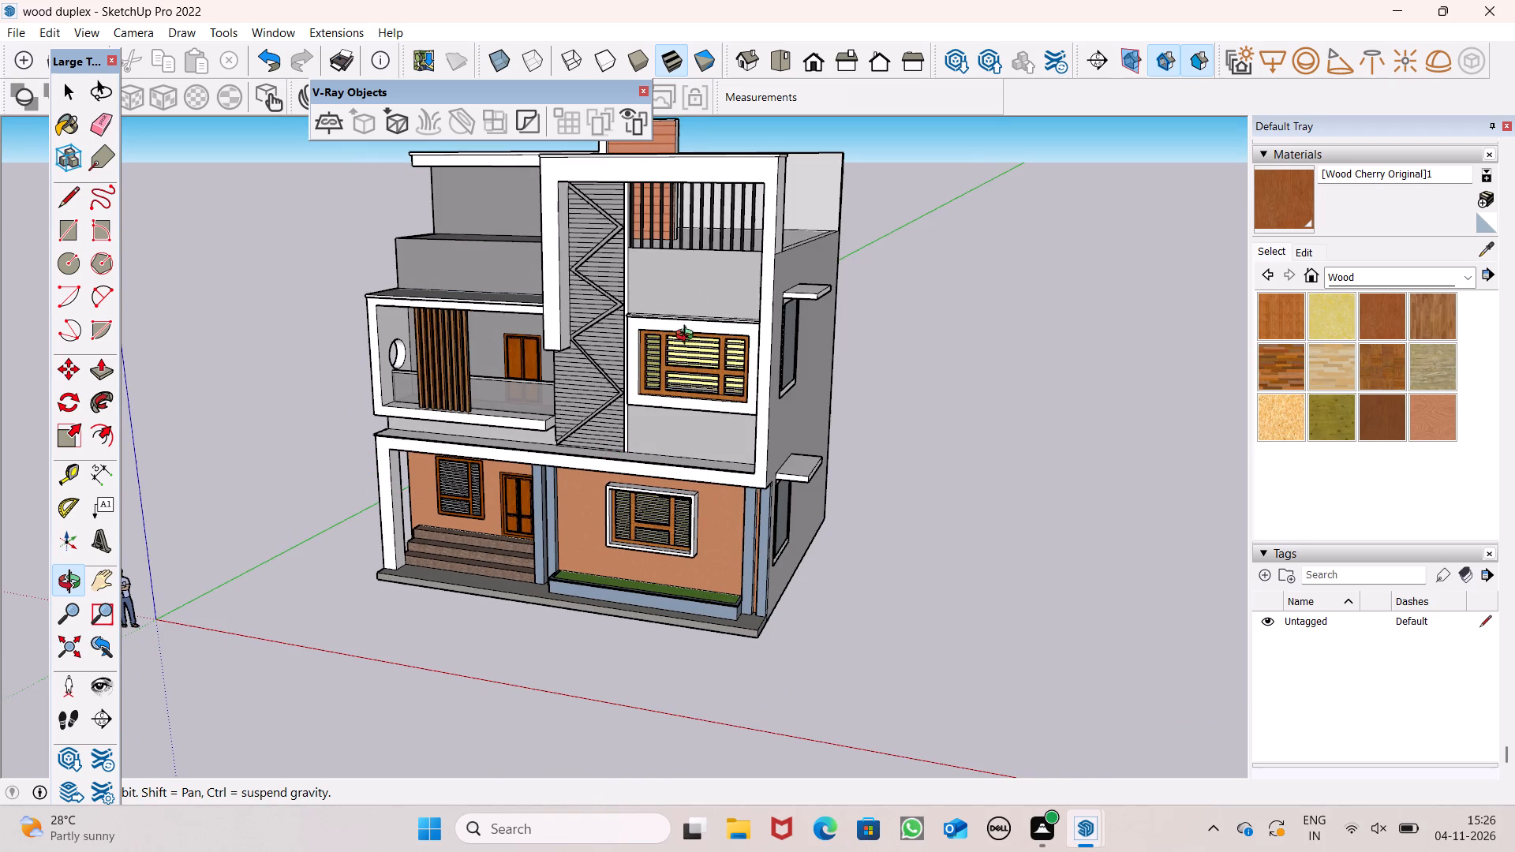
left_click_drag(690, 346, 705, 328)
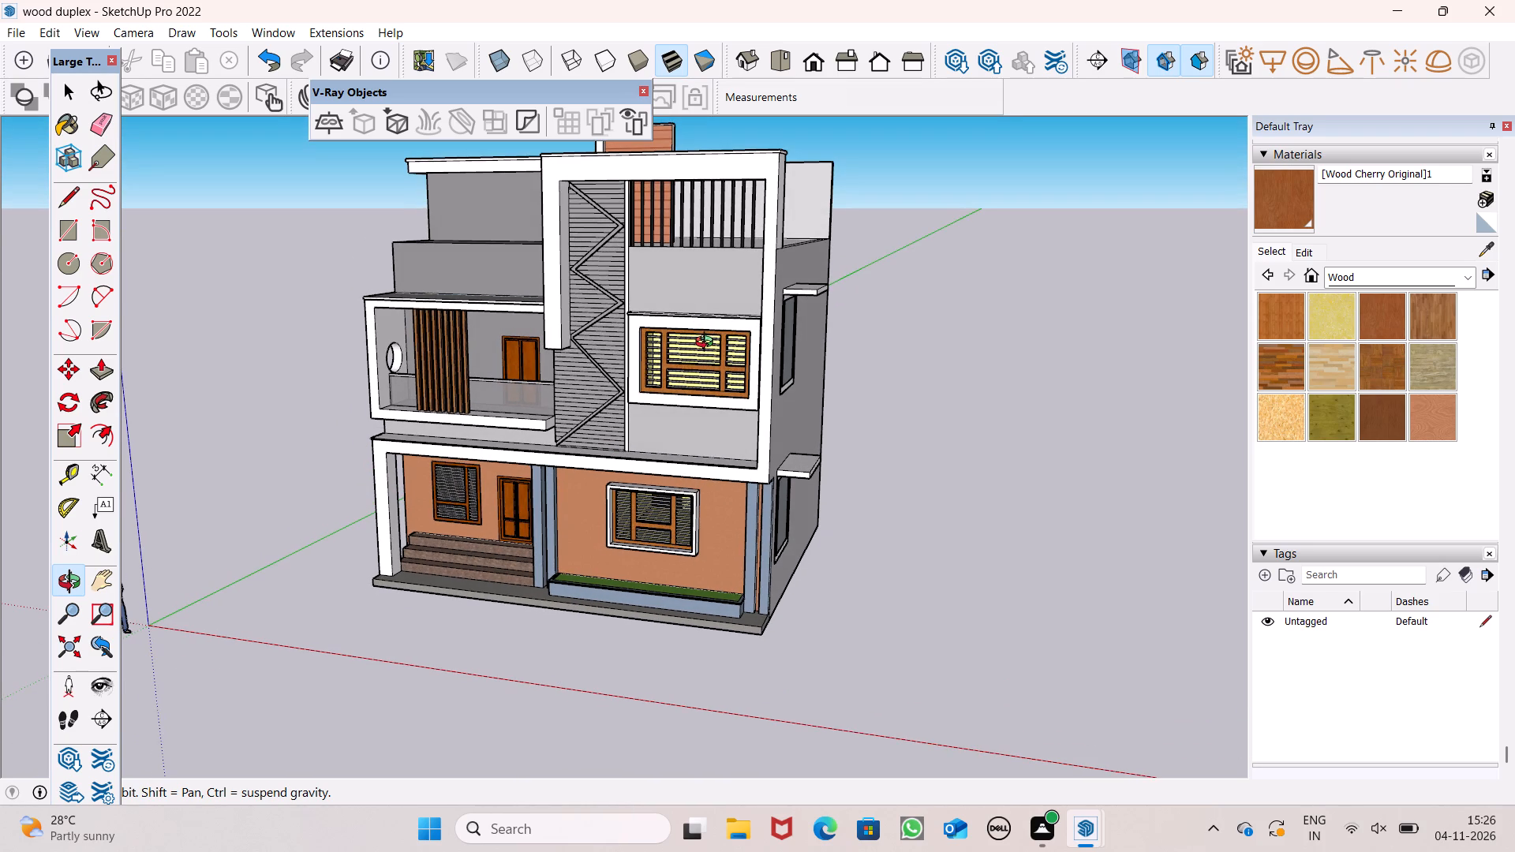
scroll(699, 397, "down", 1)
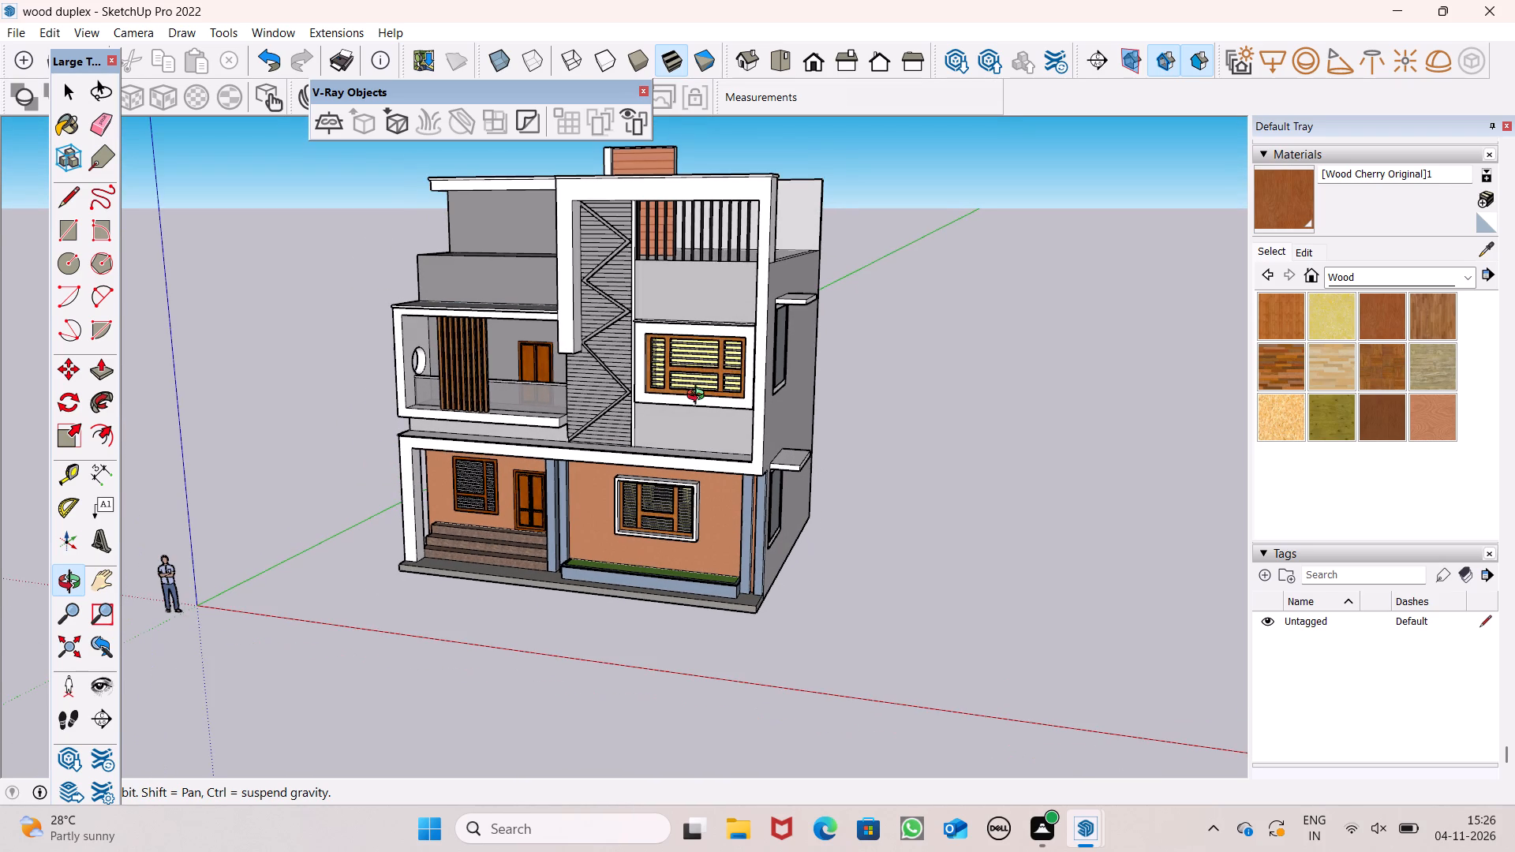
left_click_drag(671, 417, 705, 399)
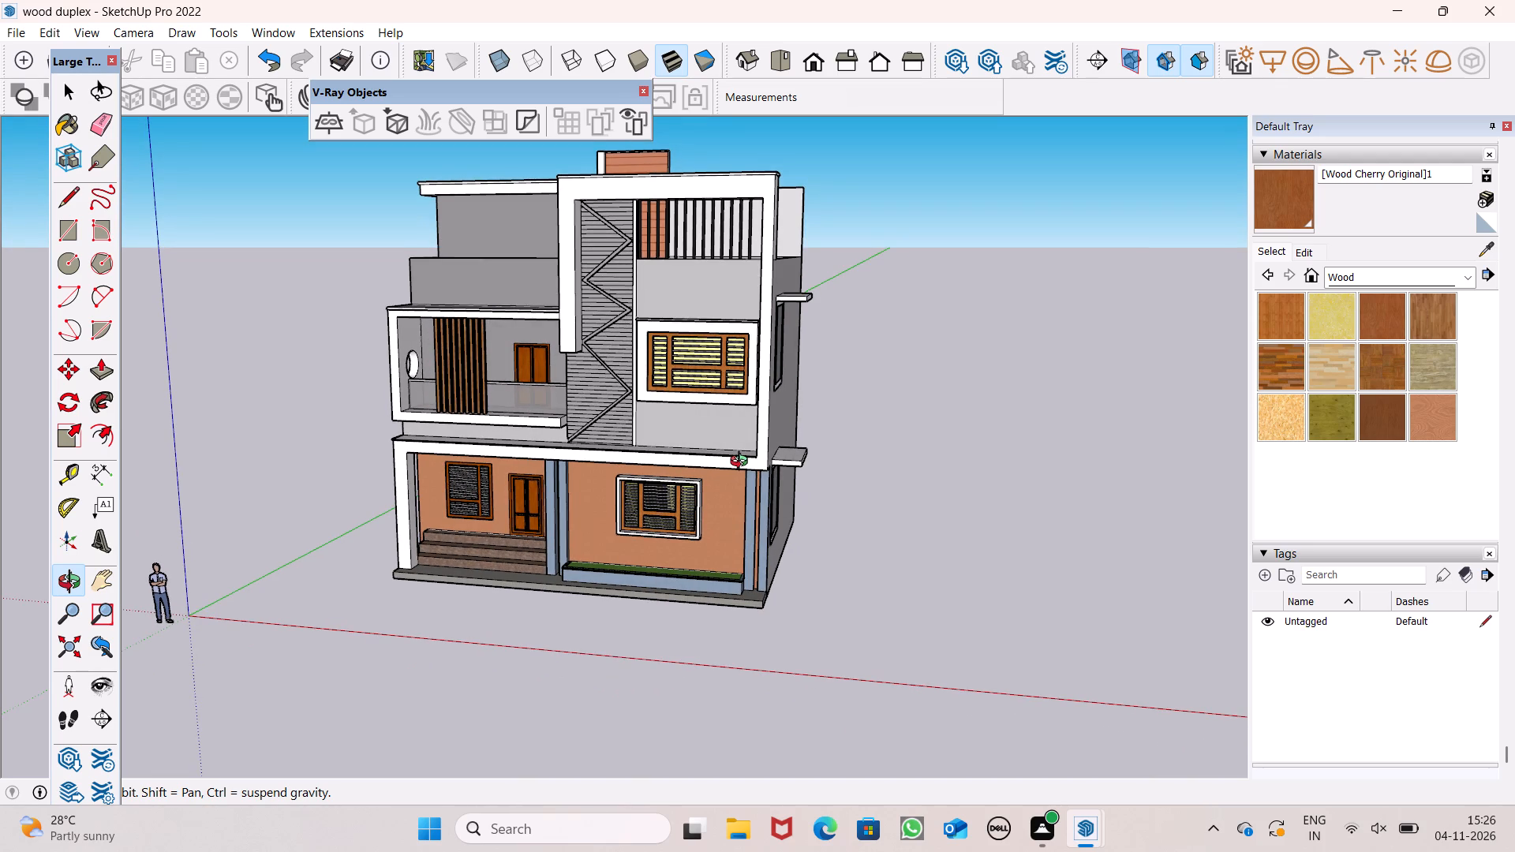
Examine the house from both sides and above, including the roof slabs, terraces and side walls.
scroll(728, 484, "down", 5)
left_click_drag(686, 543, 867, 483)
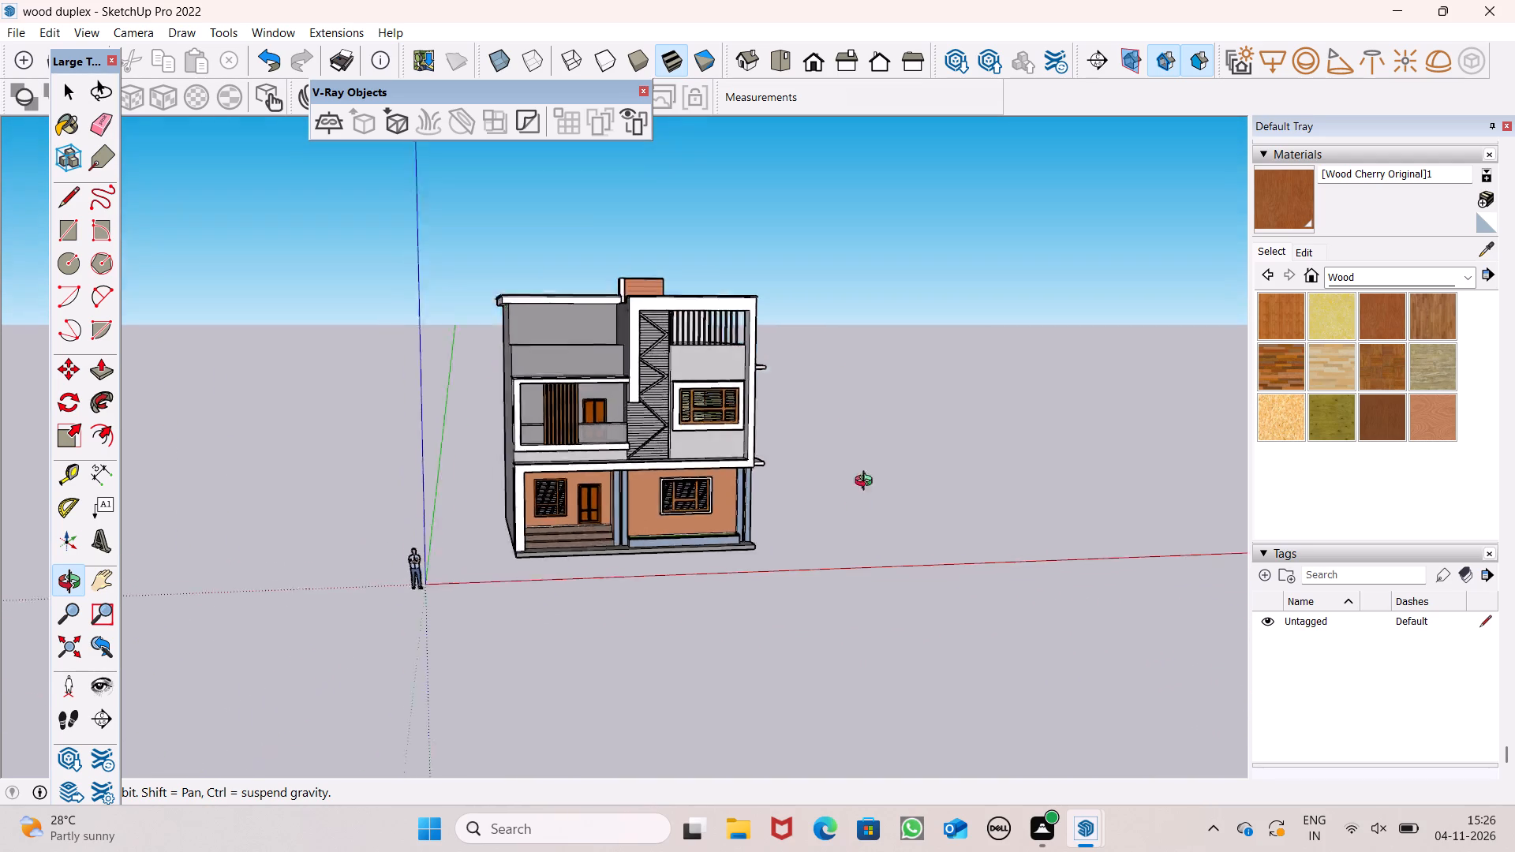
left_click_drag(867, 483, 867, 461)
scroll(729, 346, "up", 5)
left_click_drag(686, 379, 692, 398, "shift")
left_click_drag(686, 427, 373, 516)
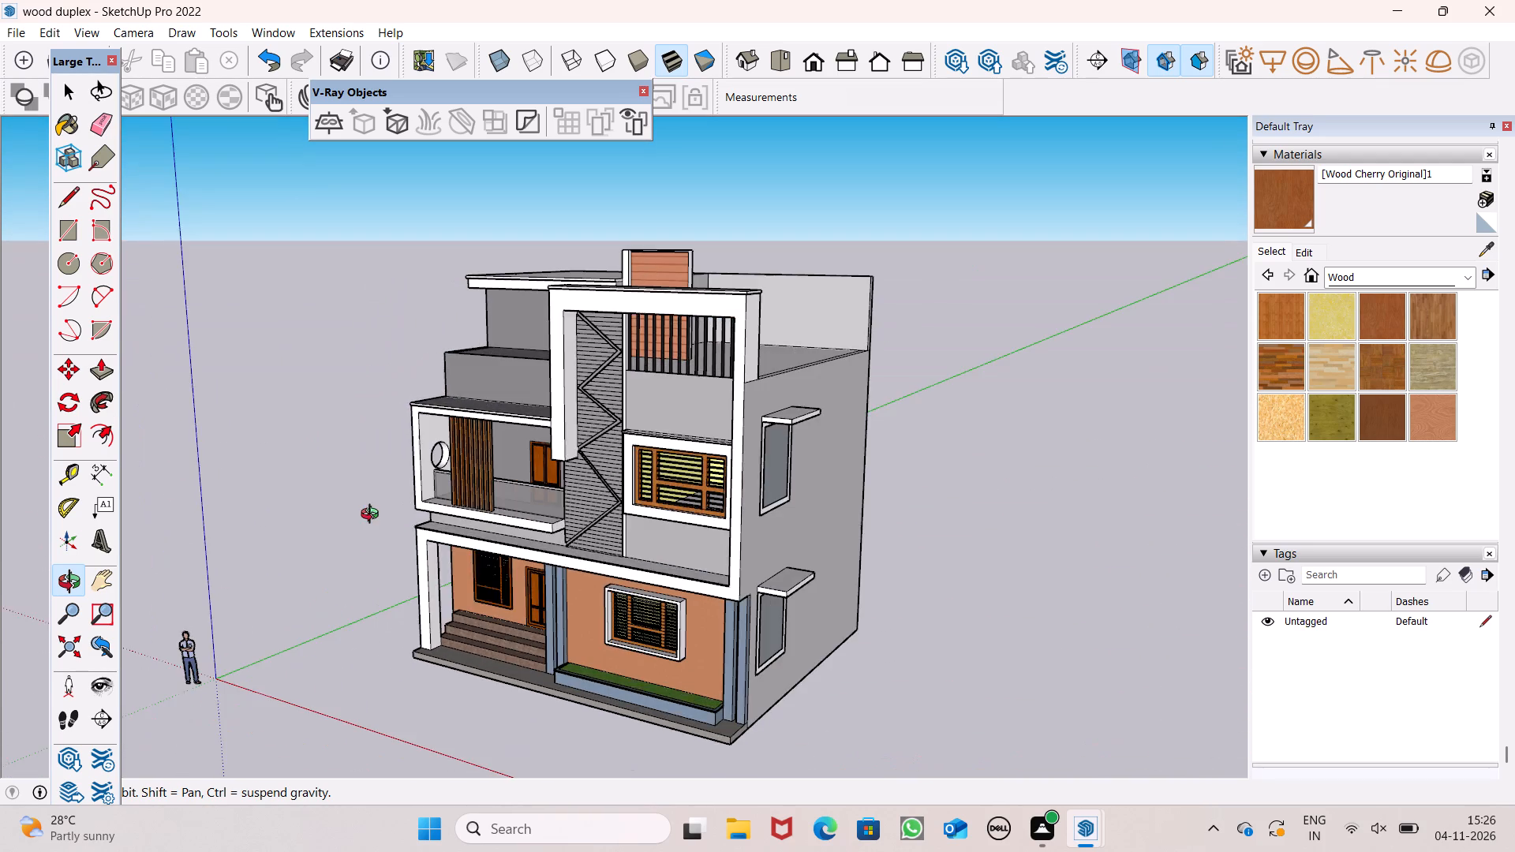
left_click_drag(402, 510, 1145, 480)
scroll(612, 400, "up", 2)
left_click_drag(601, 469, 609, 536)
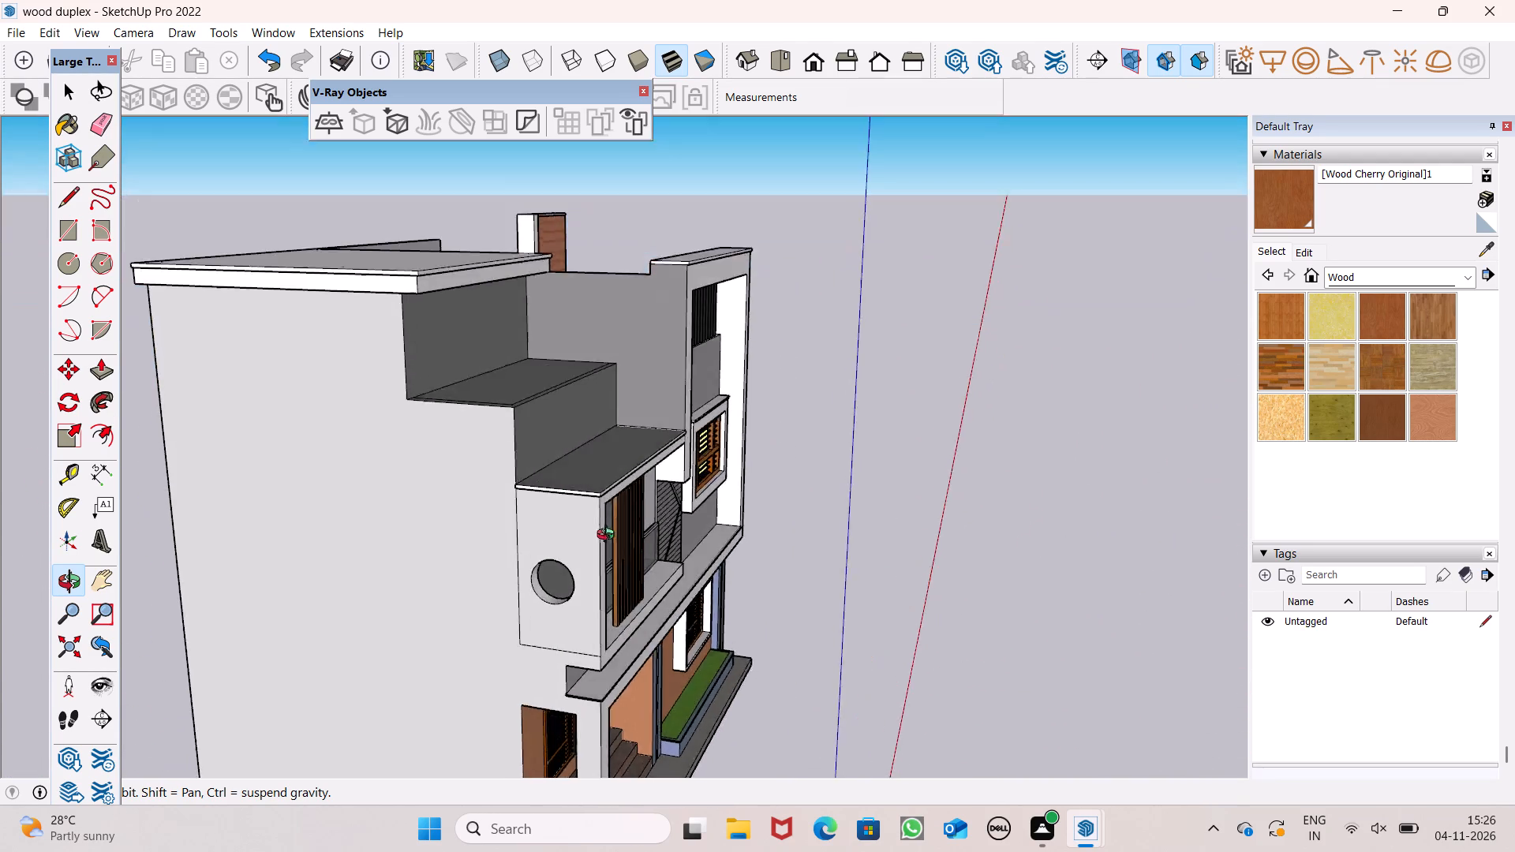
left_click_drag(609, 536, 223, 708)
left_click_drag(374, 428, 519, 522)
left_click_drag(517, 525, 504, 515)
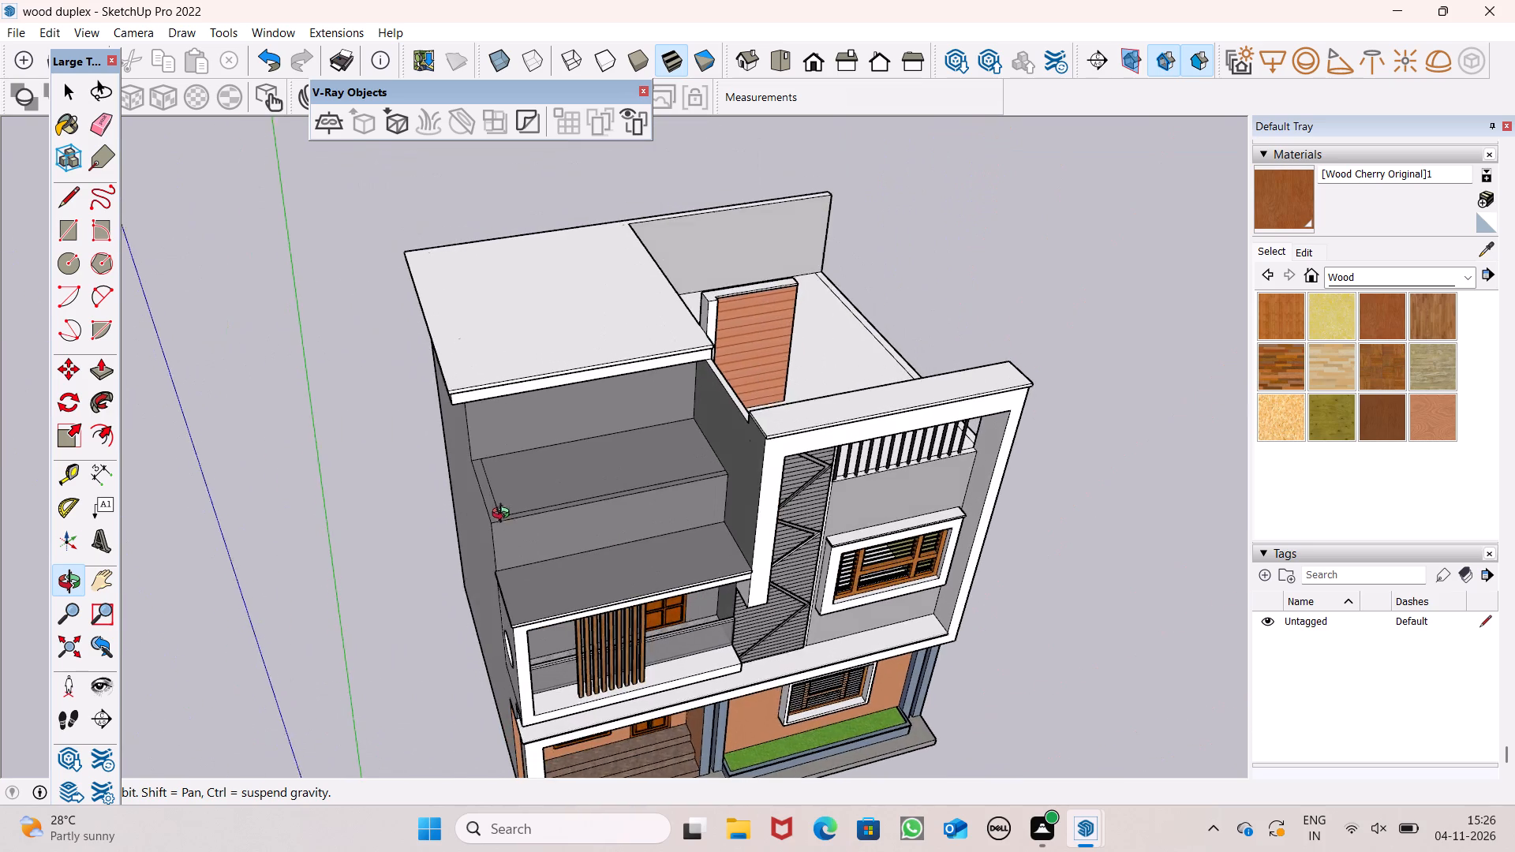
left_click_drag(504, 515, 496, 469)
scroll(559, 351, "down", 3)
left_click_drag(684, 484, 614, 393)
left_click_drag(663, 489, 574, 332)
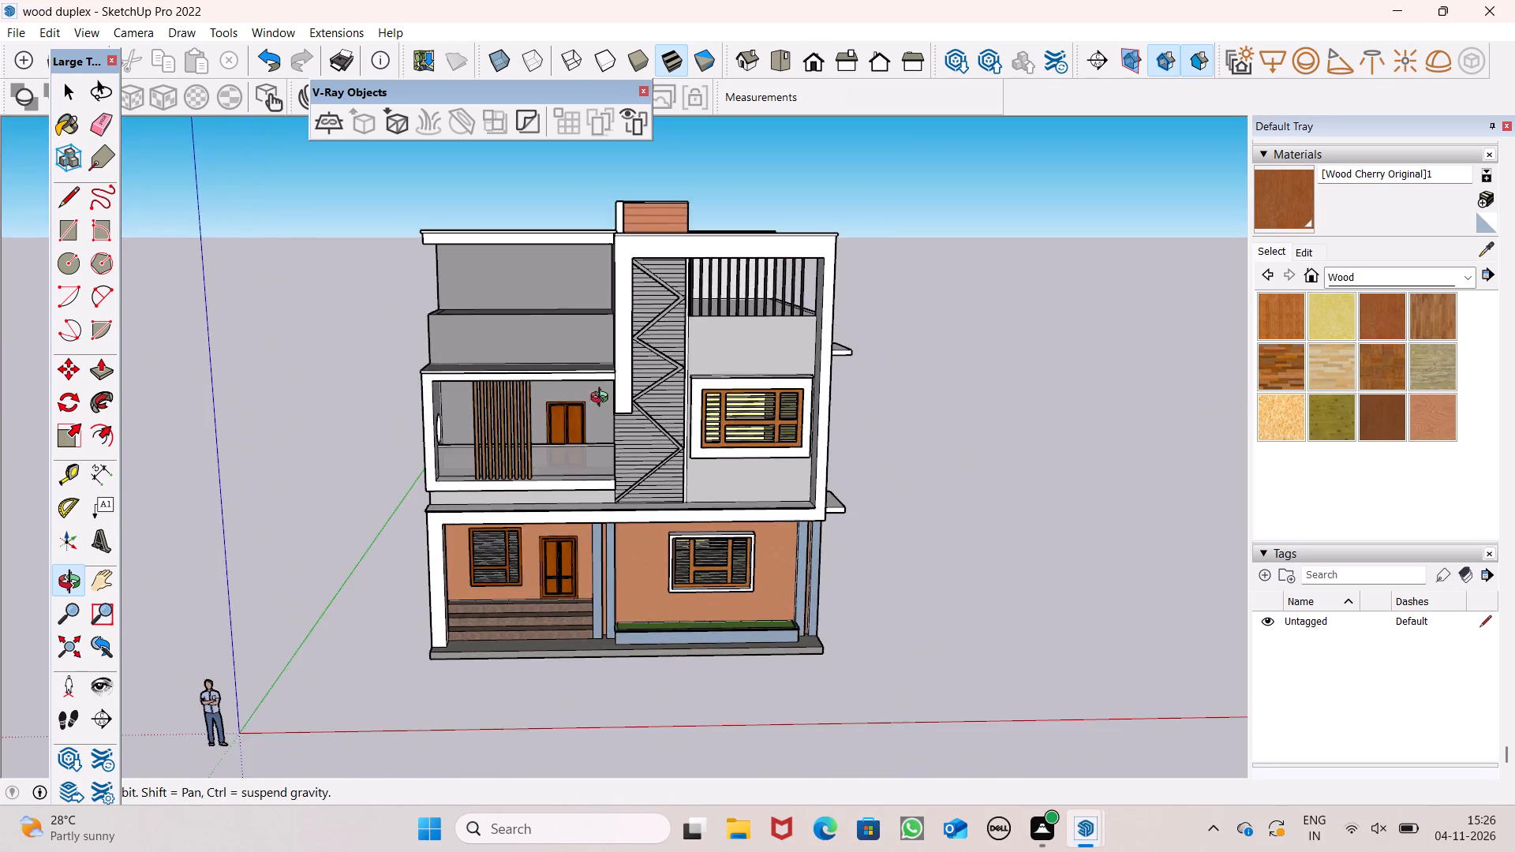
Erase the vertical and lower edges dividing the balcony's outer side face from the house's side wall, including the remnant under the slab.
left_click_drag(604, 400, 1115, 473)
left_click_drag(377, 469, 201, 436)
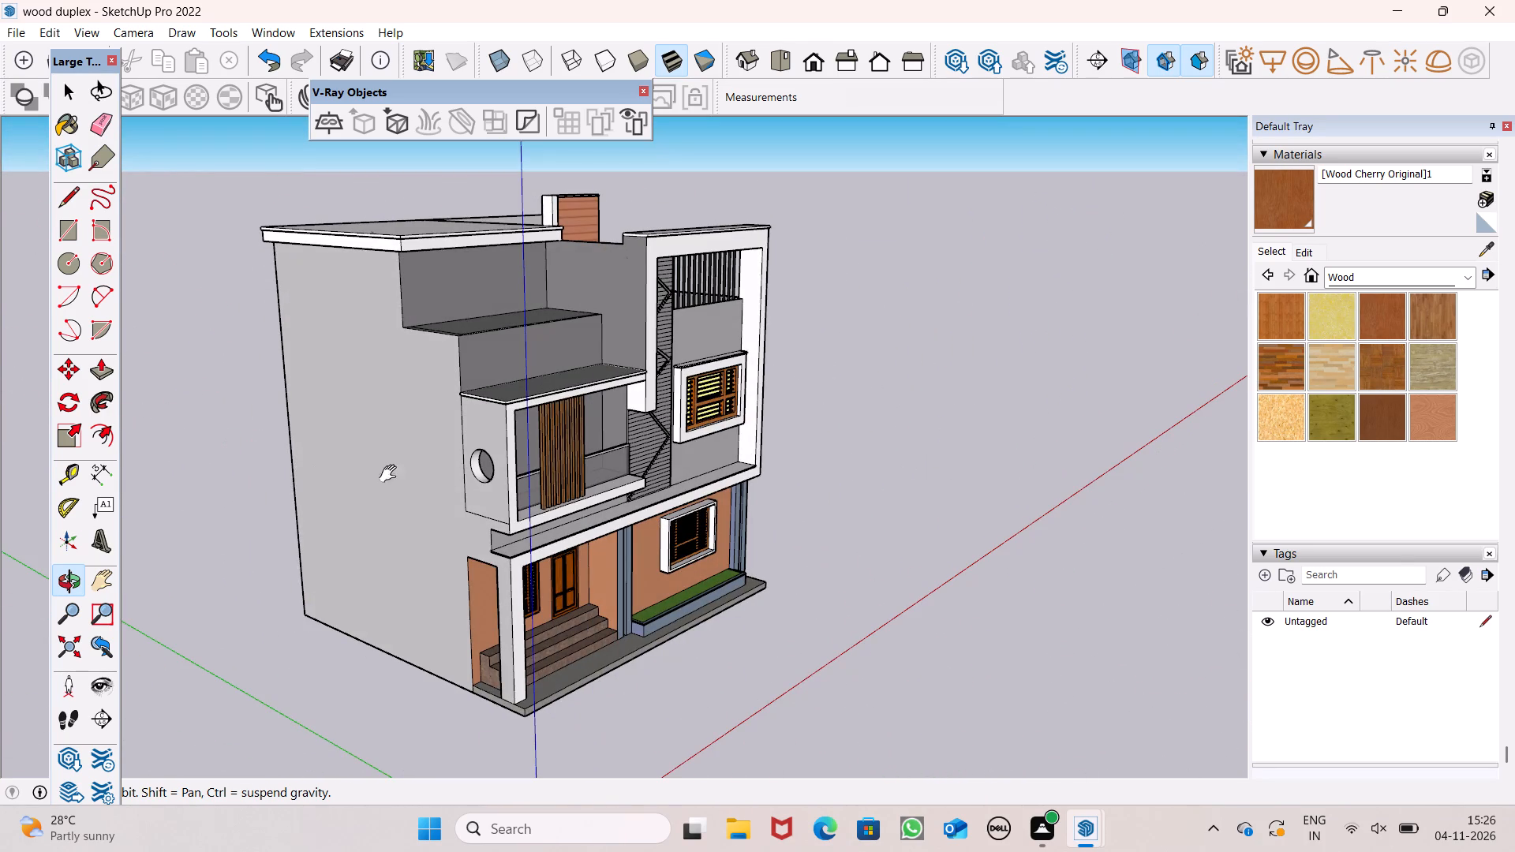
scroll(458, 490, "up", 6)
key("e")
left_click_drag(458, 376, 472, 478)
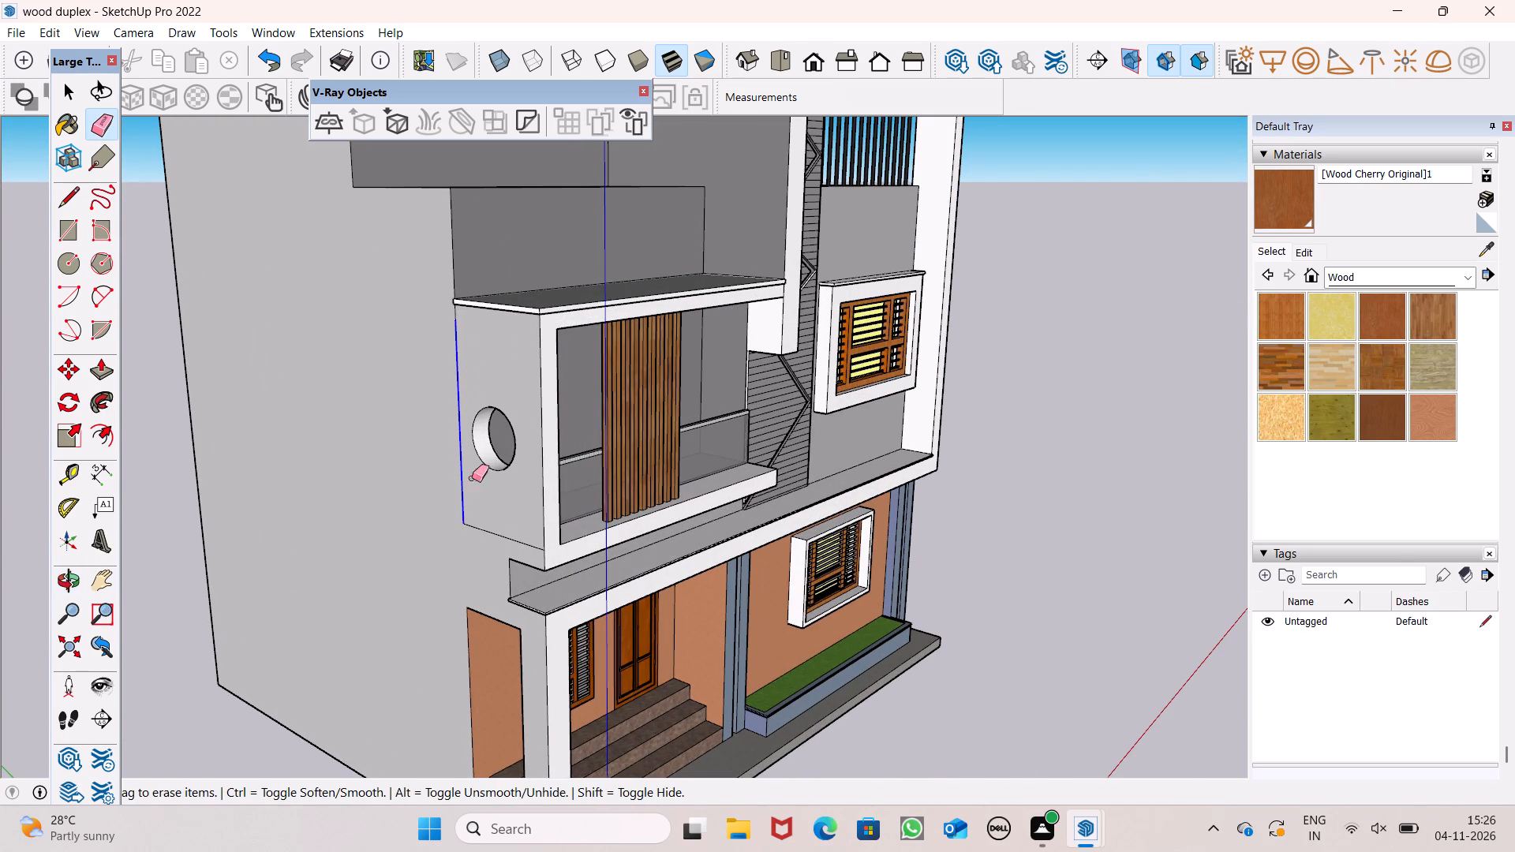
left_click_drag(472, 478, 504, 544)
scroll(442, 287, "up", 8)
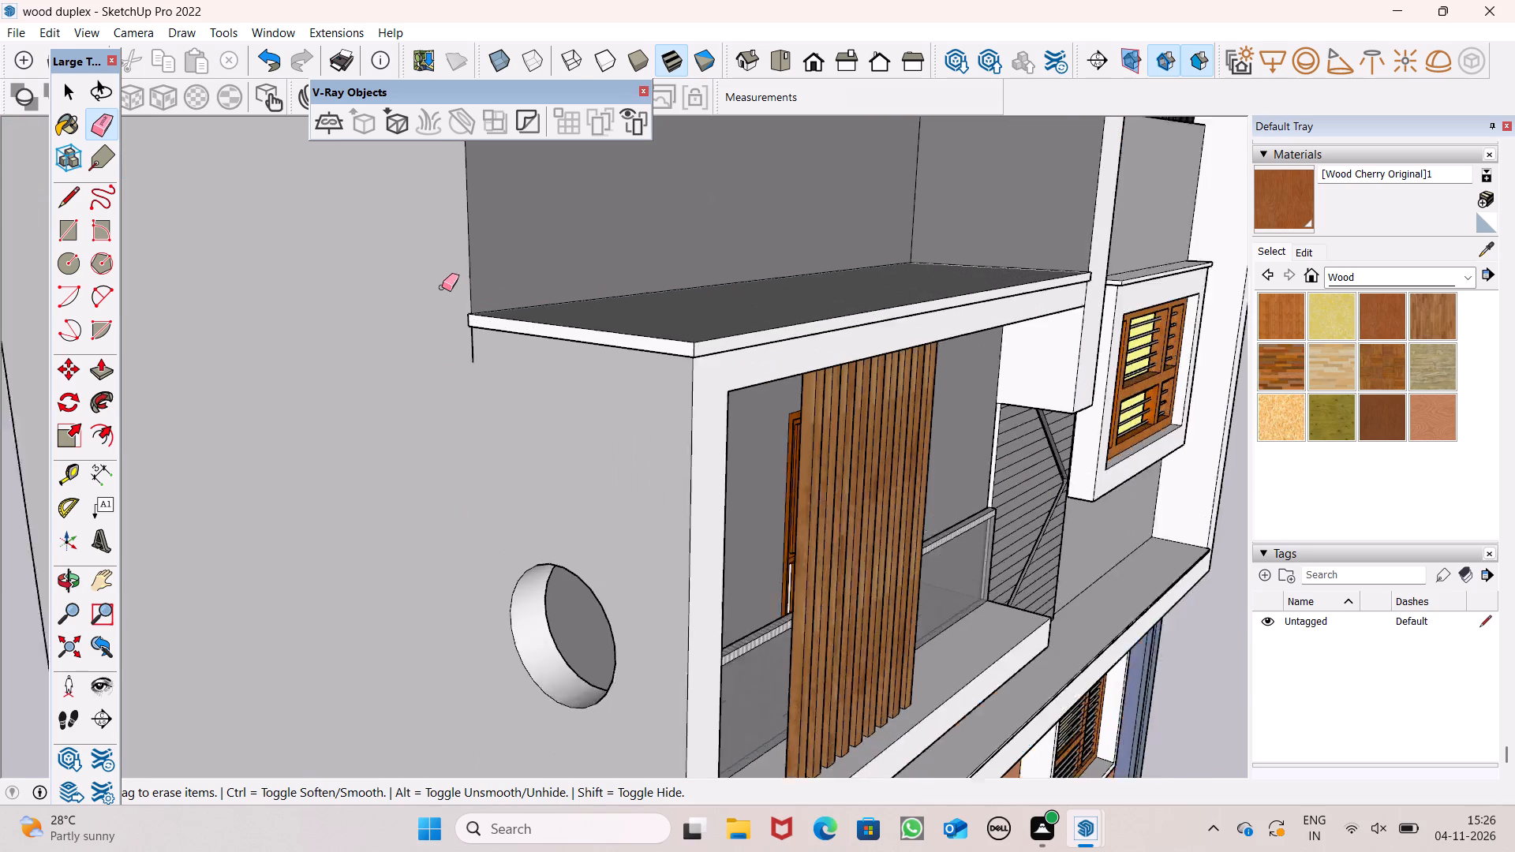
scroll(442, 287, "up", 1)
scroll(473, 368, "up", 6)
left_click_drag(512, 352, 443, 317)
key("space")
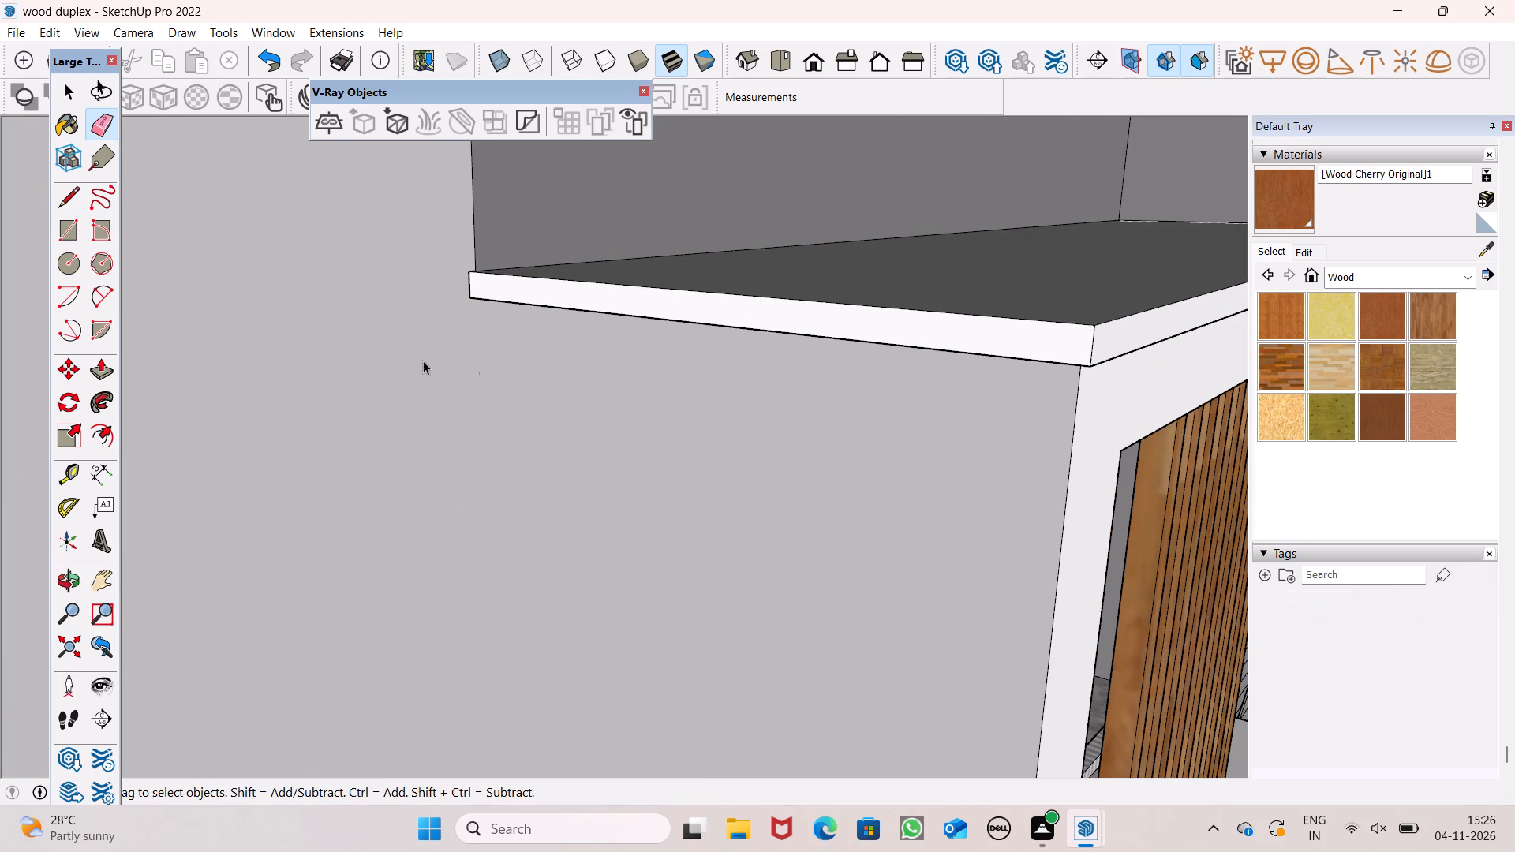
Examine the balcony side wall and the overall front elevation of the house for remaining stray edges.
scroll(423, 360, "down", 7)
scroll(423, 363, "up", 1)
scroll(447, 332, "down", 12)
key("o")
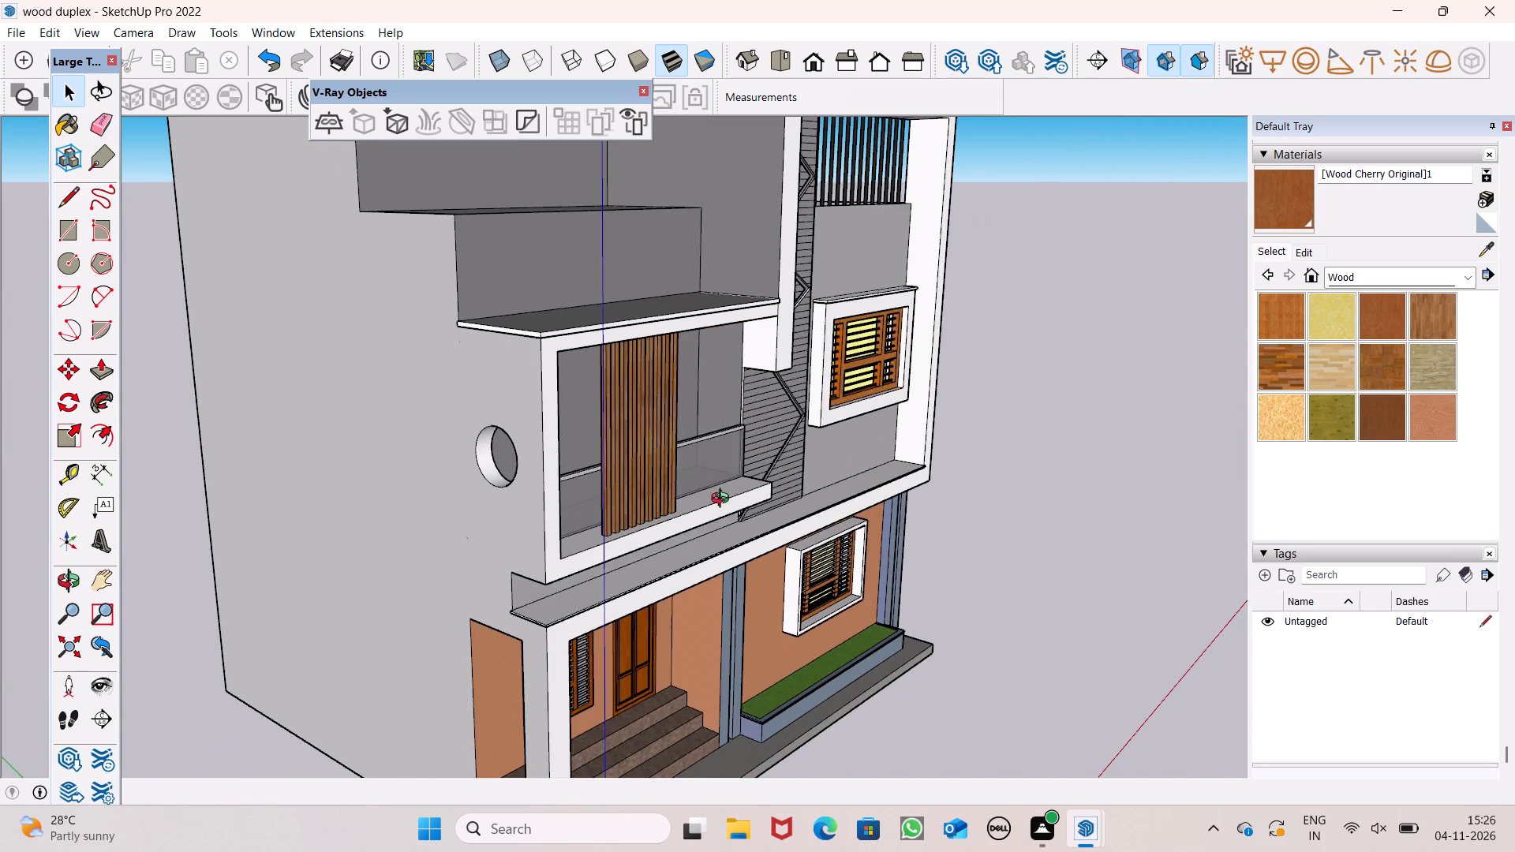
left_click_drag(717, 510, 380, 616)
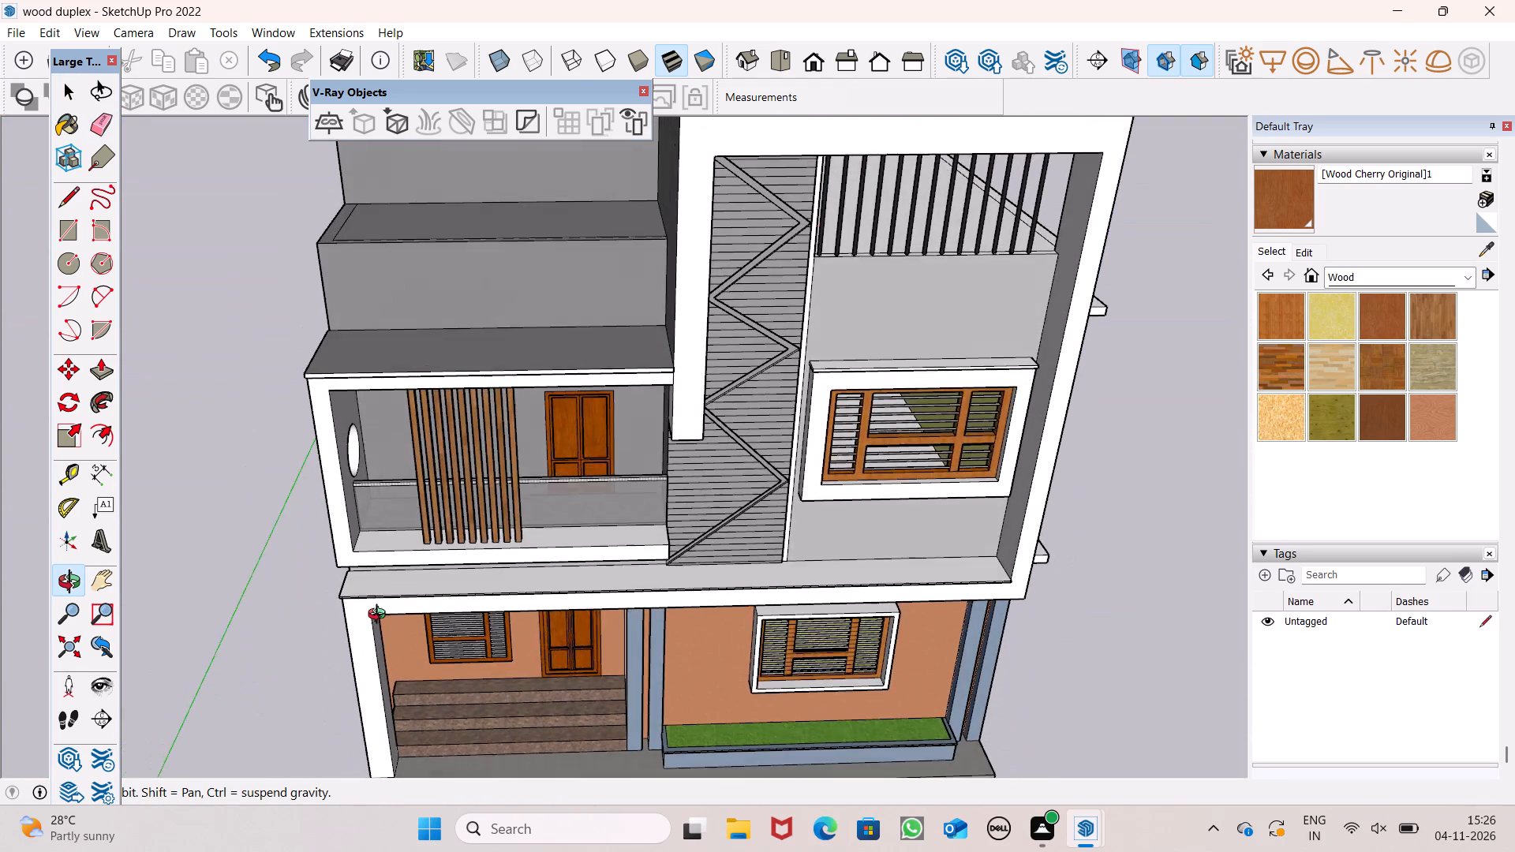
left_click_drag(380, 616, 402, 392)
scroll(479, 365, "down", 5)
left_click_drag(538, 451, 501, 490)
left_click_drag(498, 482, 485, 454, "shift")
left_click_drag(485, 454, 482, 465)
left_click_drag(481, 468, 475, 436, "shift")
left_click_drag(476, 441, 489, 470)
left_click_drag(508, 508, 491, 493, "shift")
scroll(525, 444, "down", 6)
left_click_drag(529, 442, 531, 454, "shift")
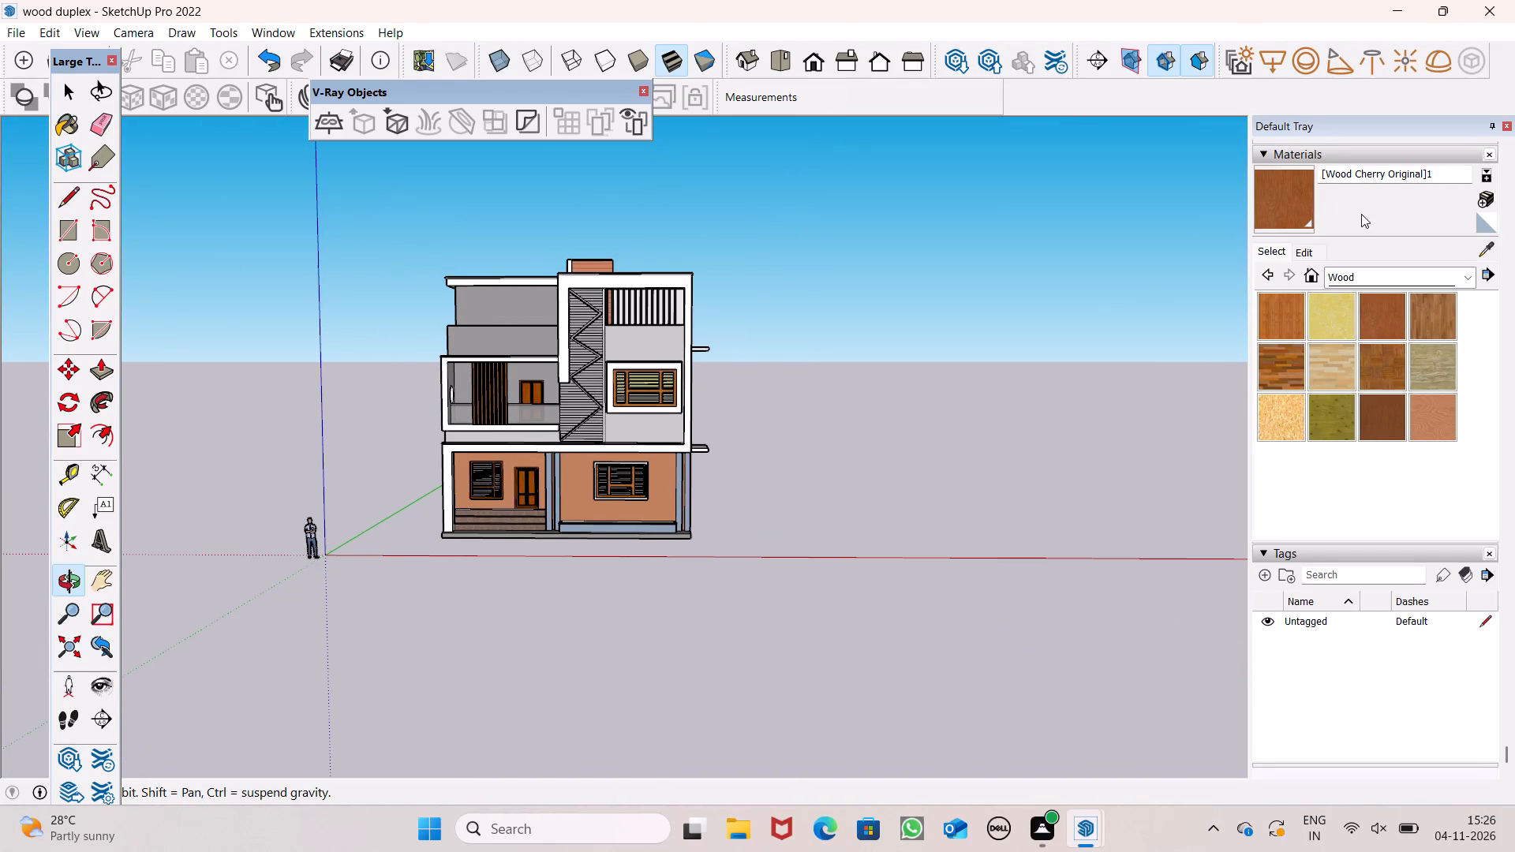
Close the Default Tray to enlarge the view of the house's front elevation.
left_click(1506, 126)
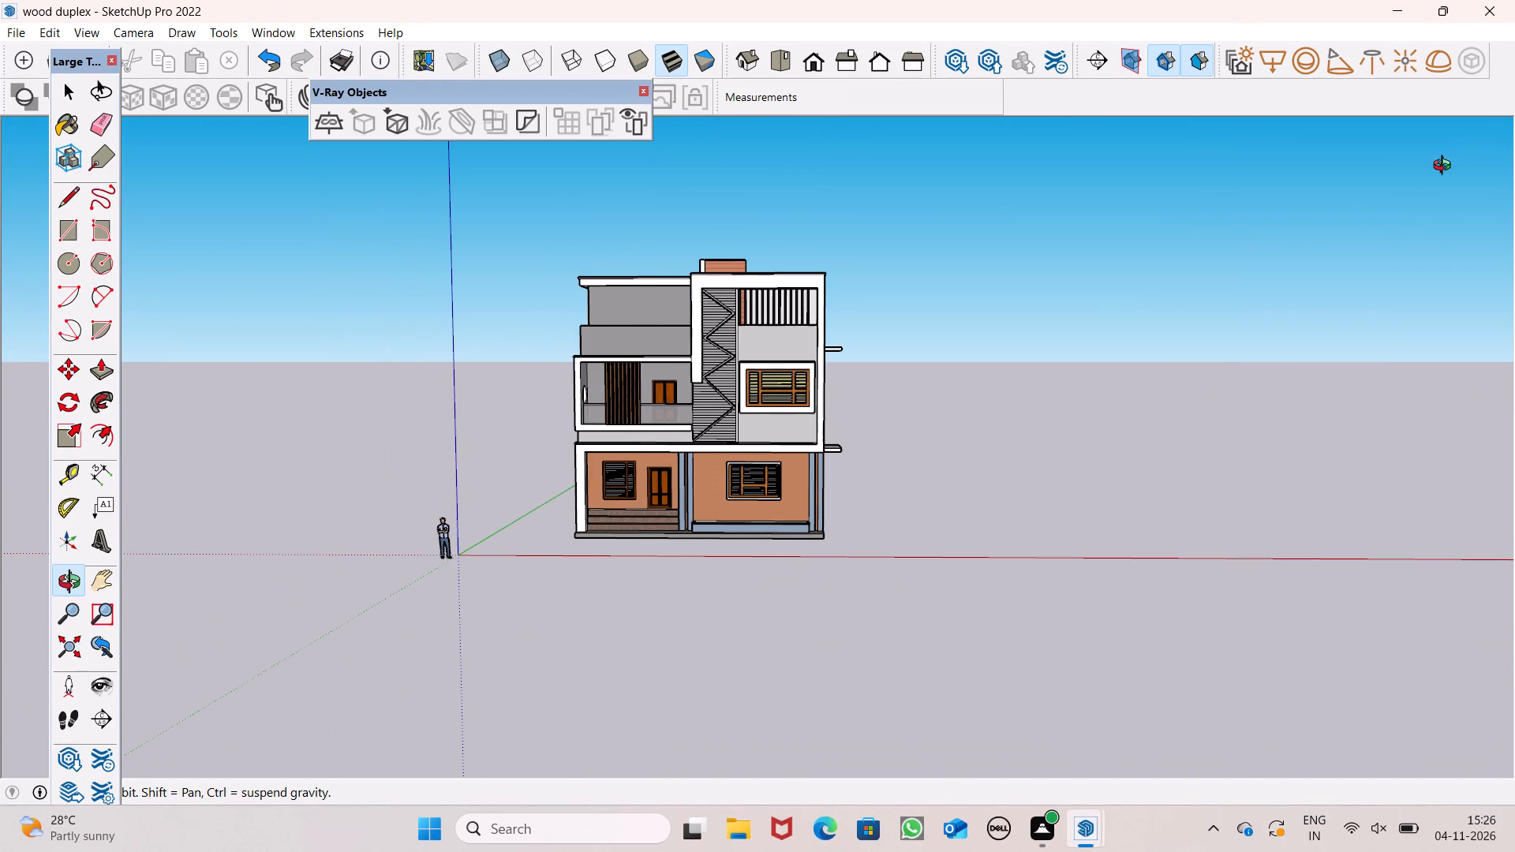
scroll(743, 406, "up", 5)
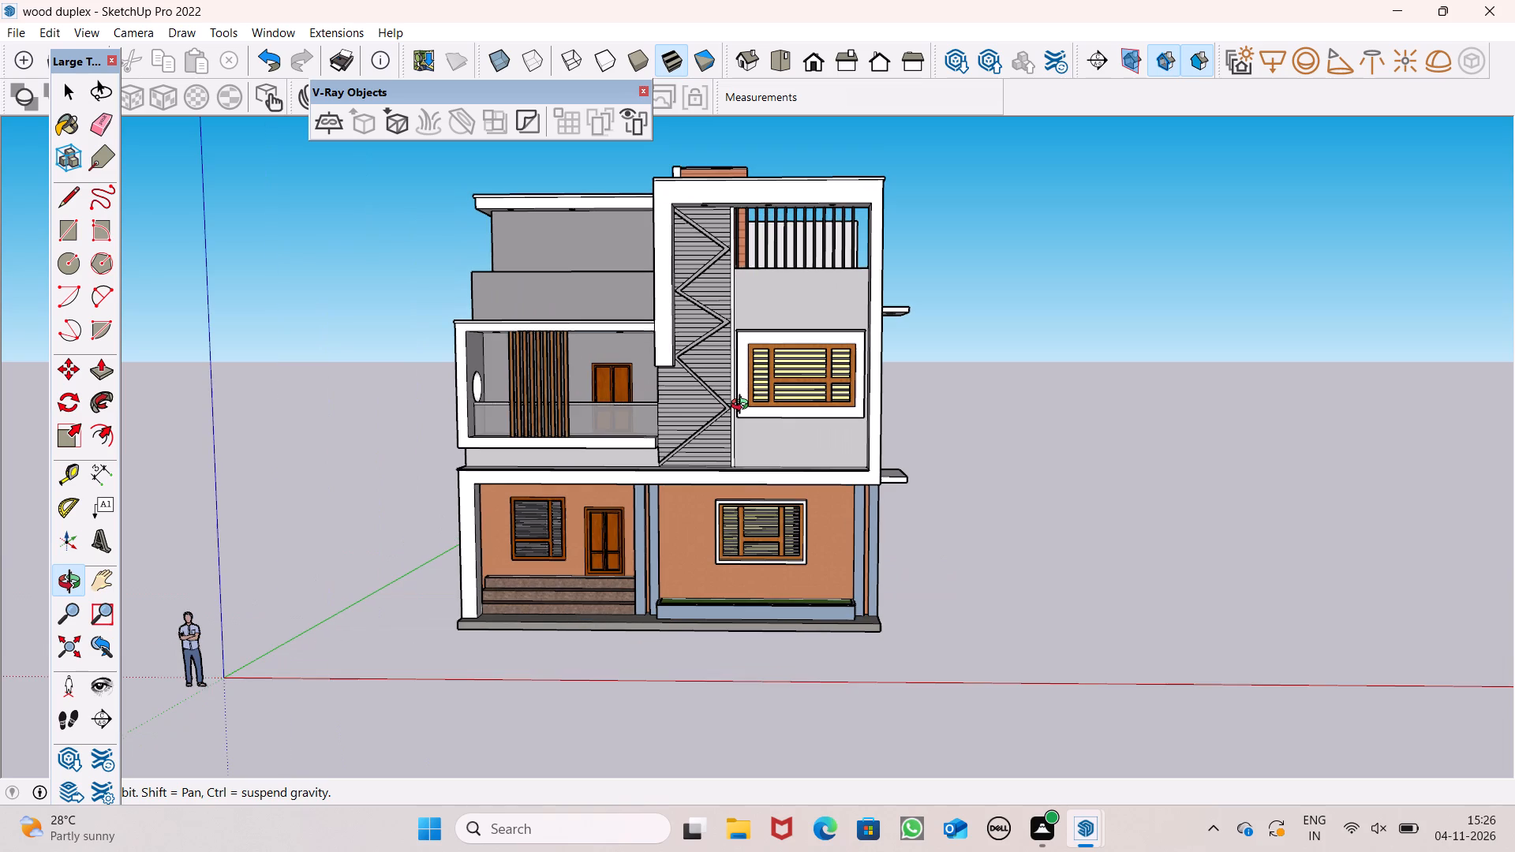
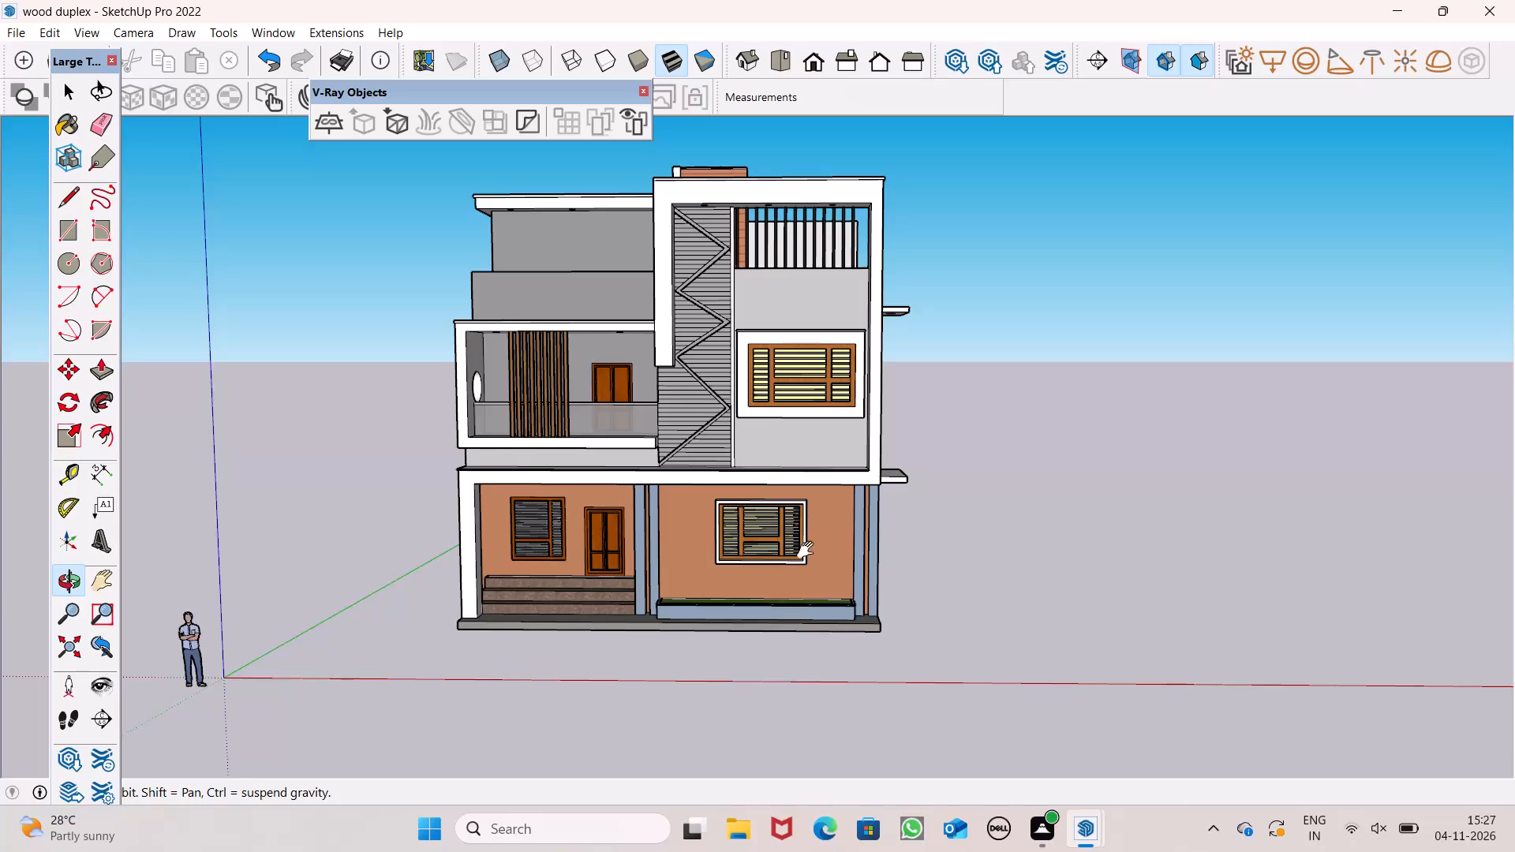
Save the finished duplex house model under its existing file name.
left_click_drag(771, 491, 769, 518, "shift")
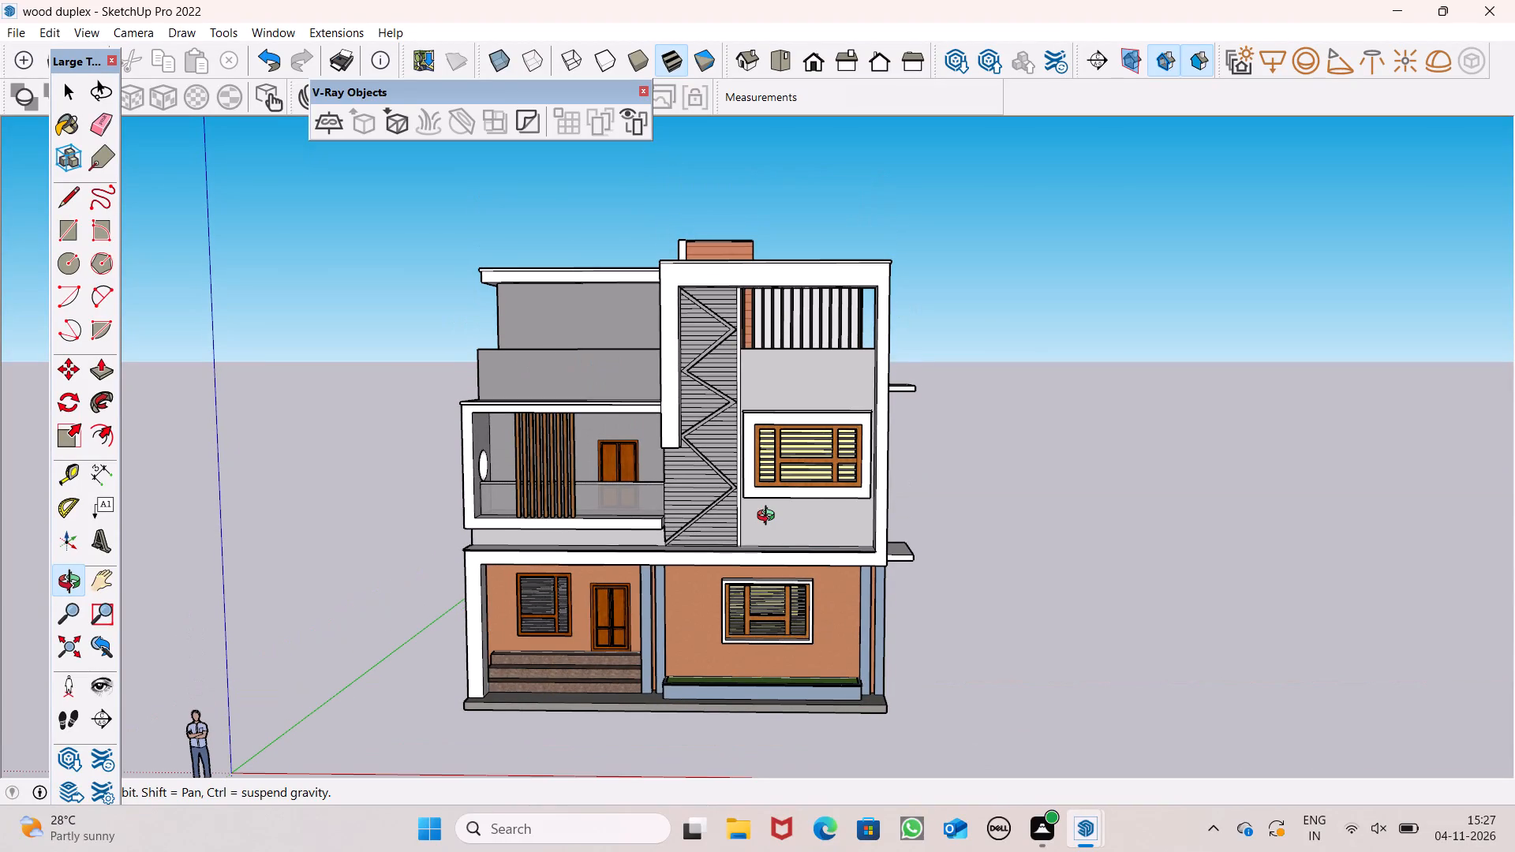
key("ctrl+s")
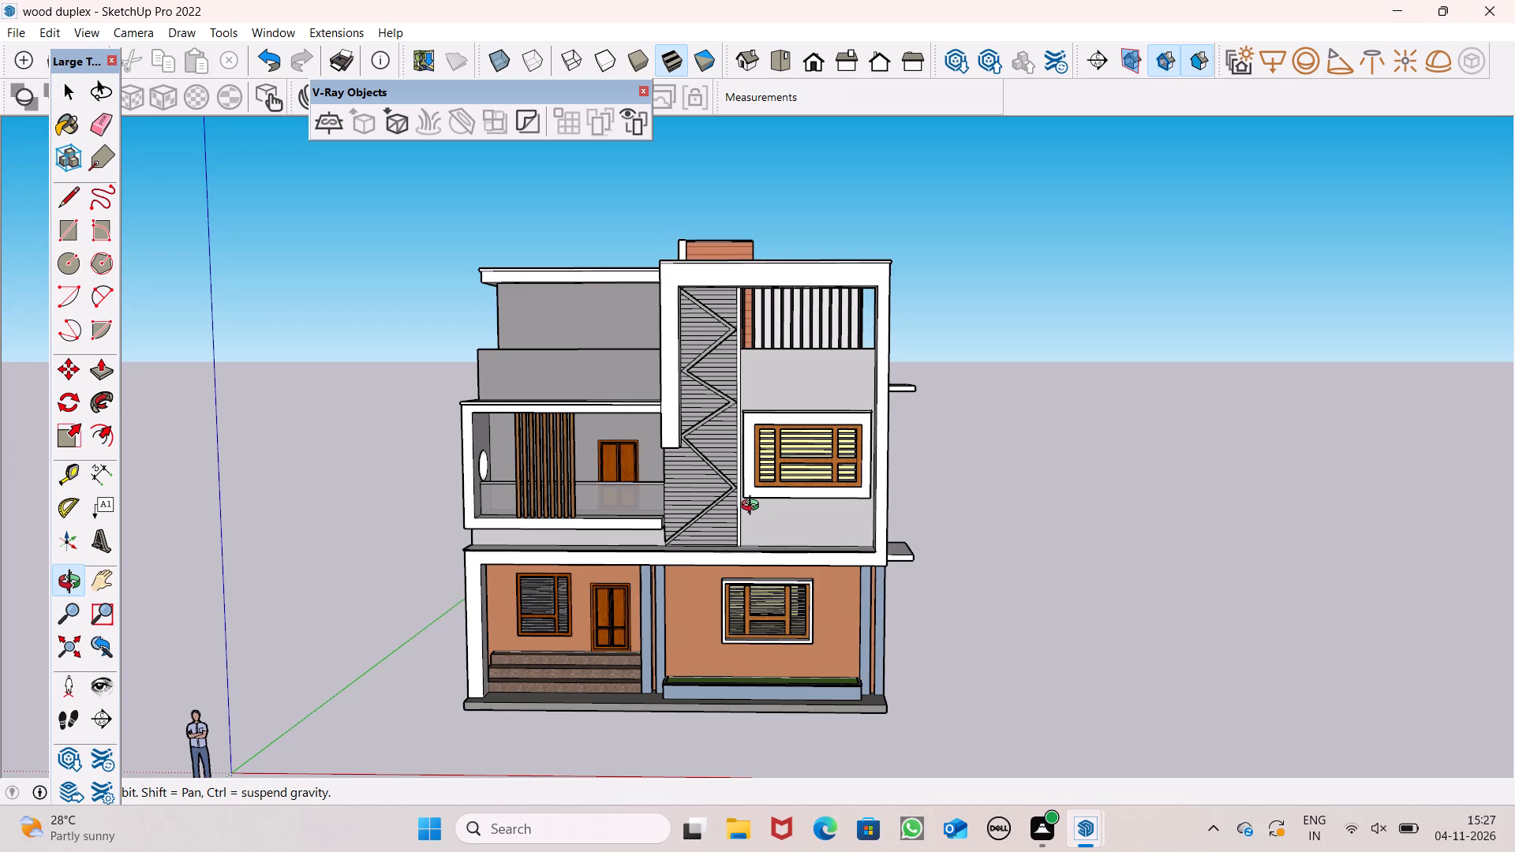
key("ctrl+s")
left_click(20, 35)
left_click(20, 35)
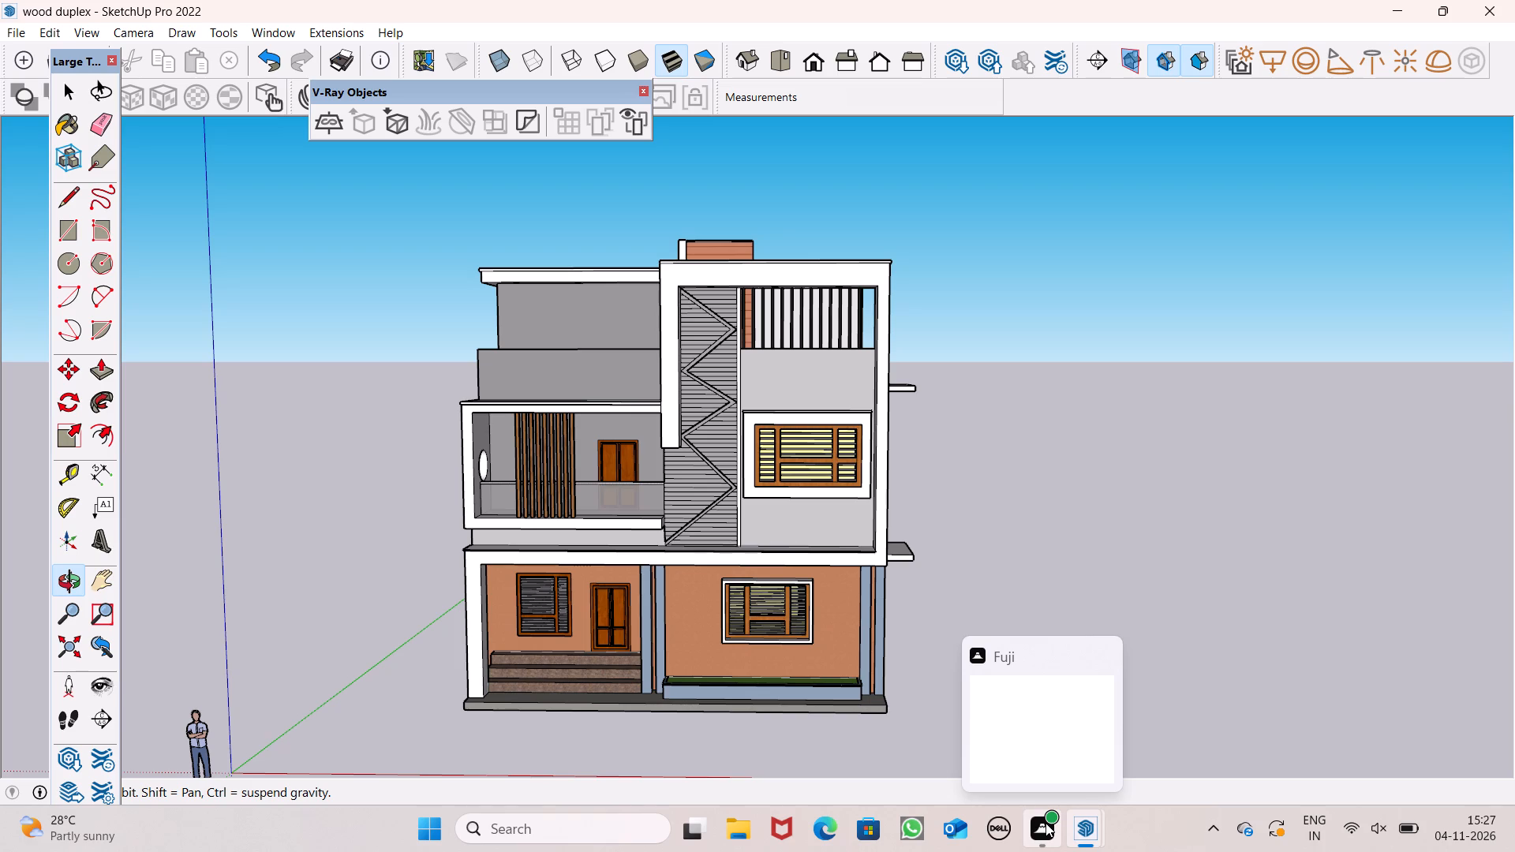
key("ctrl+s")
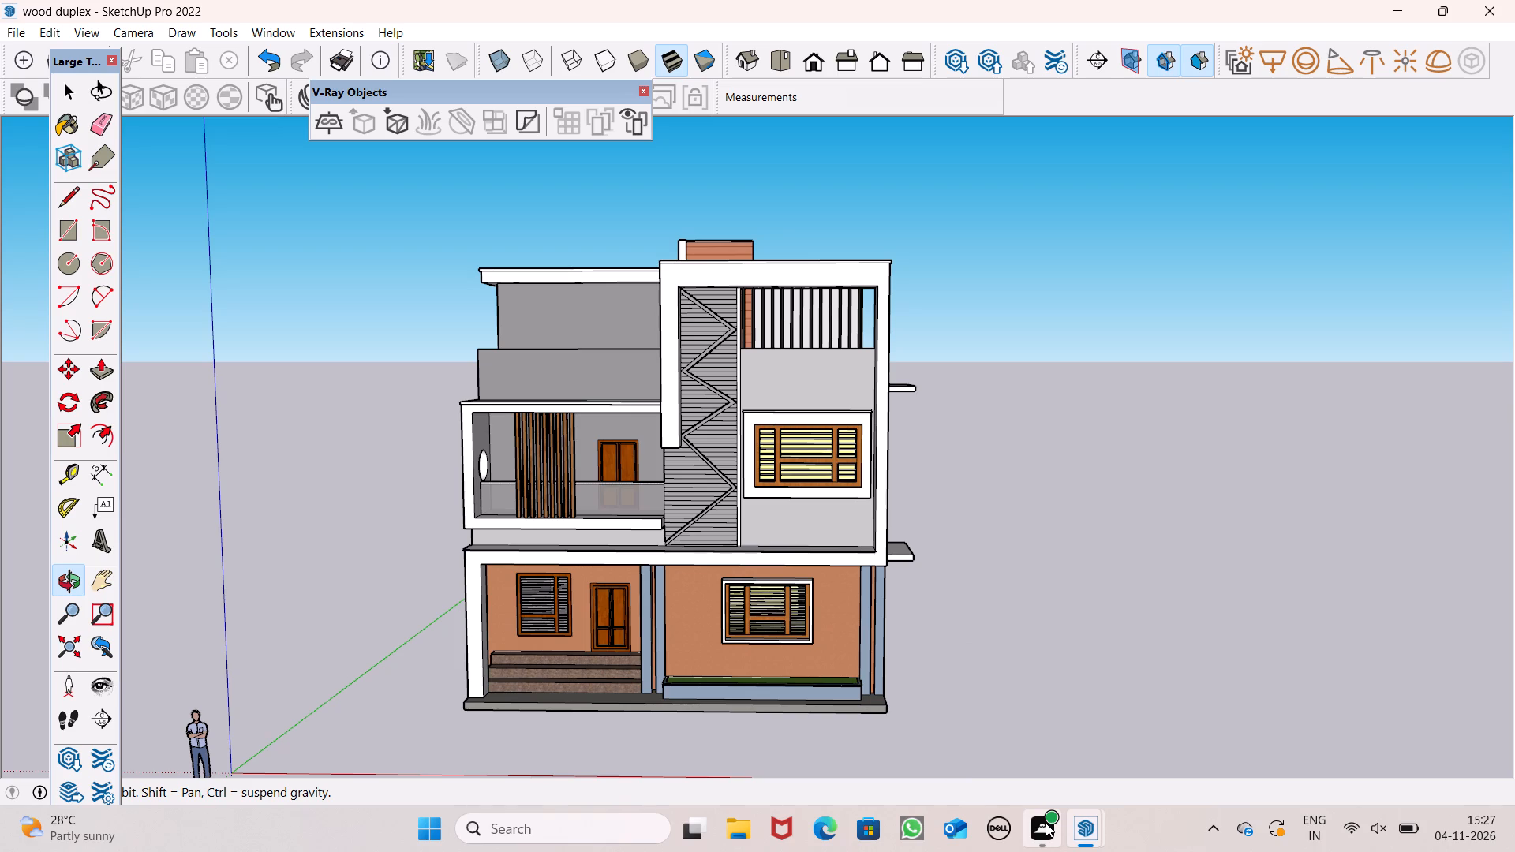
key("ctrl+s")
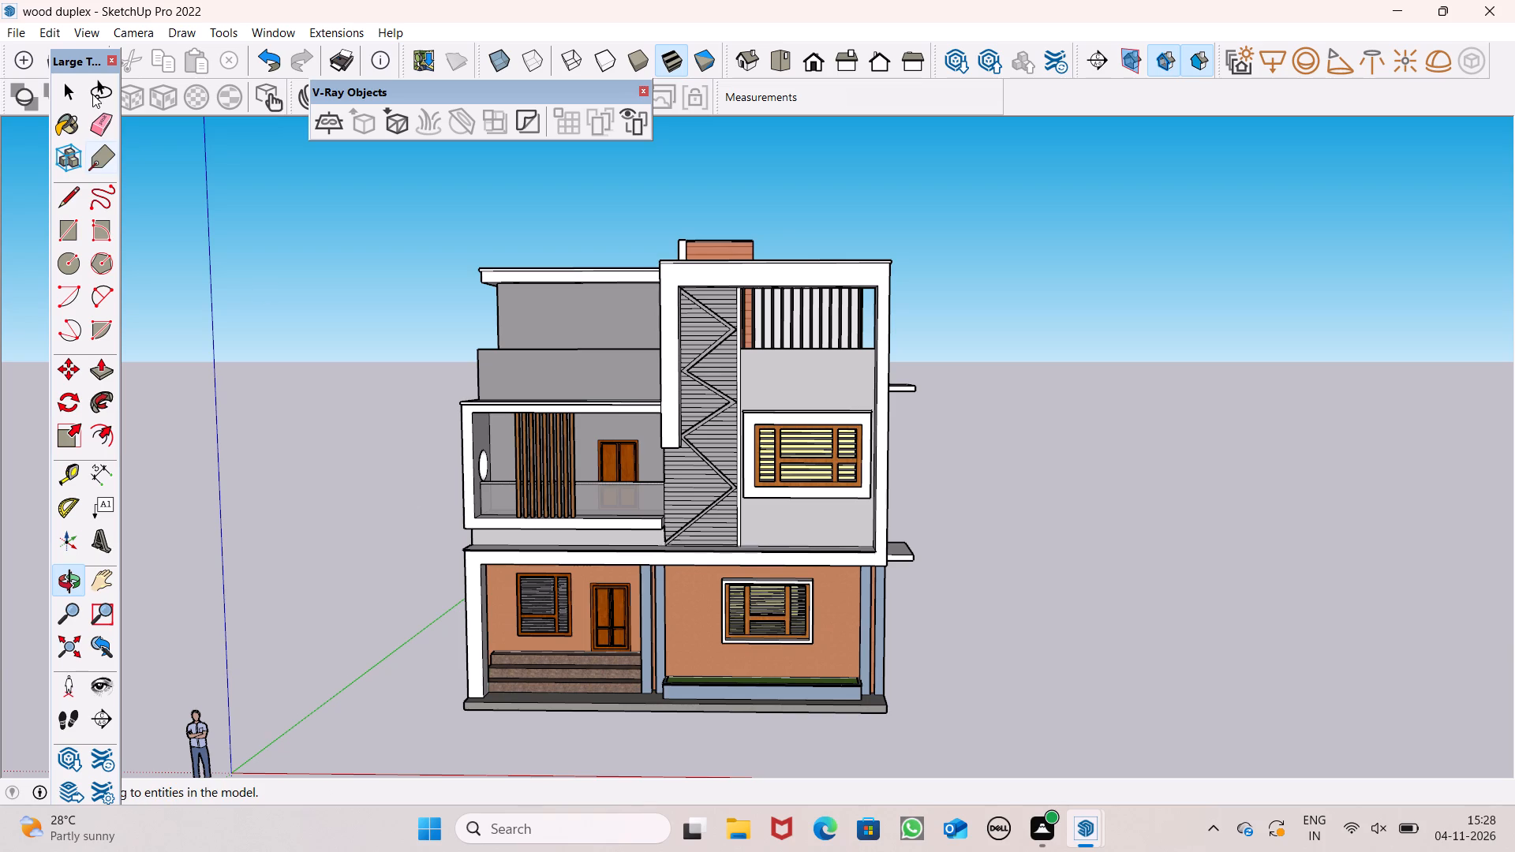
Export the house's front elevation view as a 2D JPEG image named "wood duplex" in the Documents folder.
left_click(17, 35)
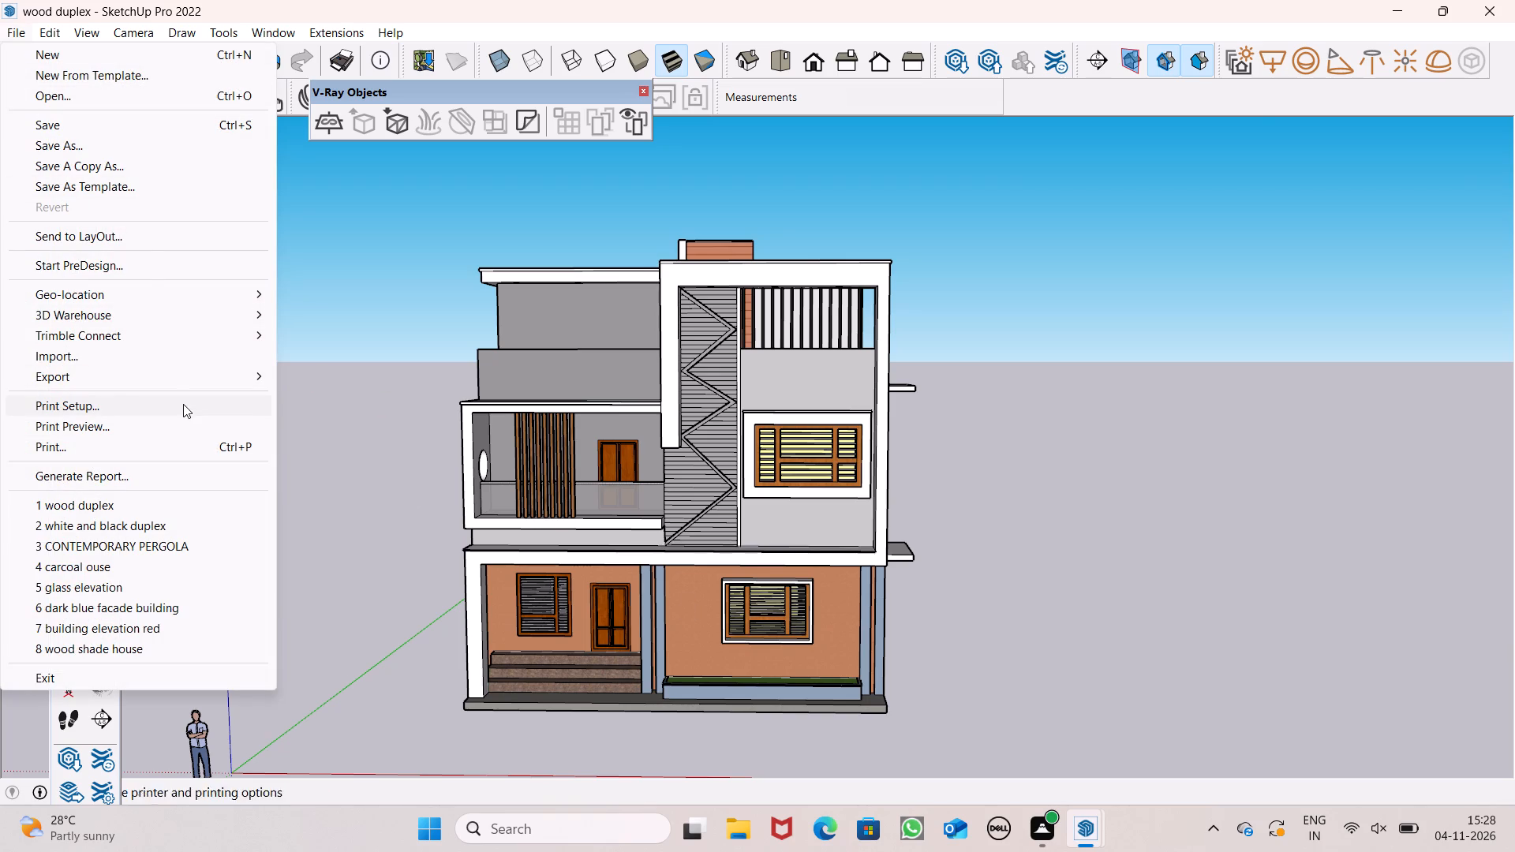
left_click(297, 391)
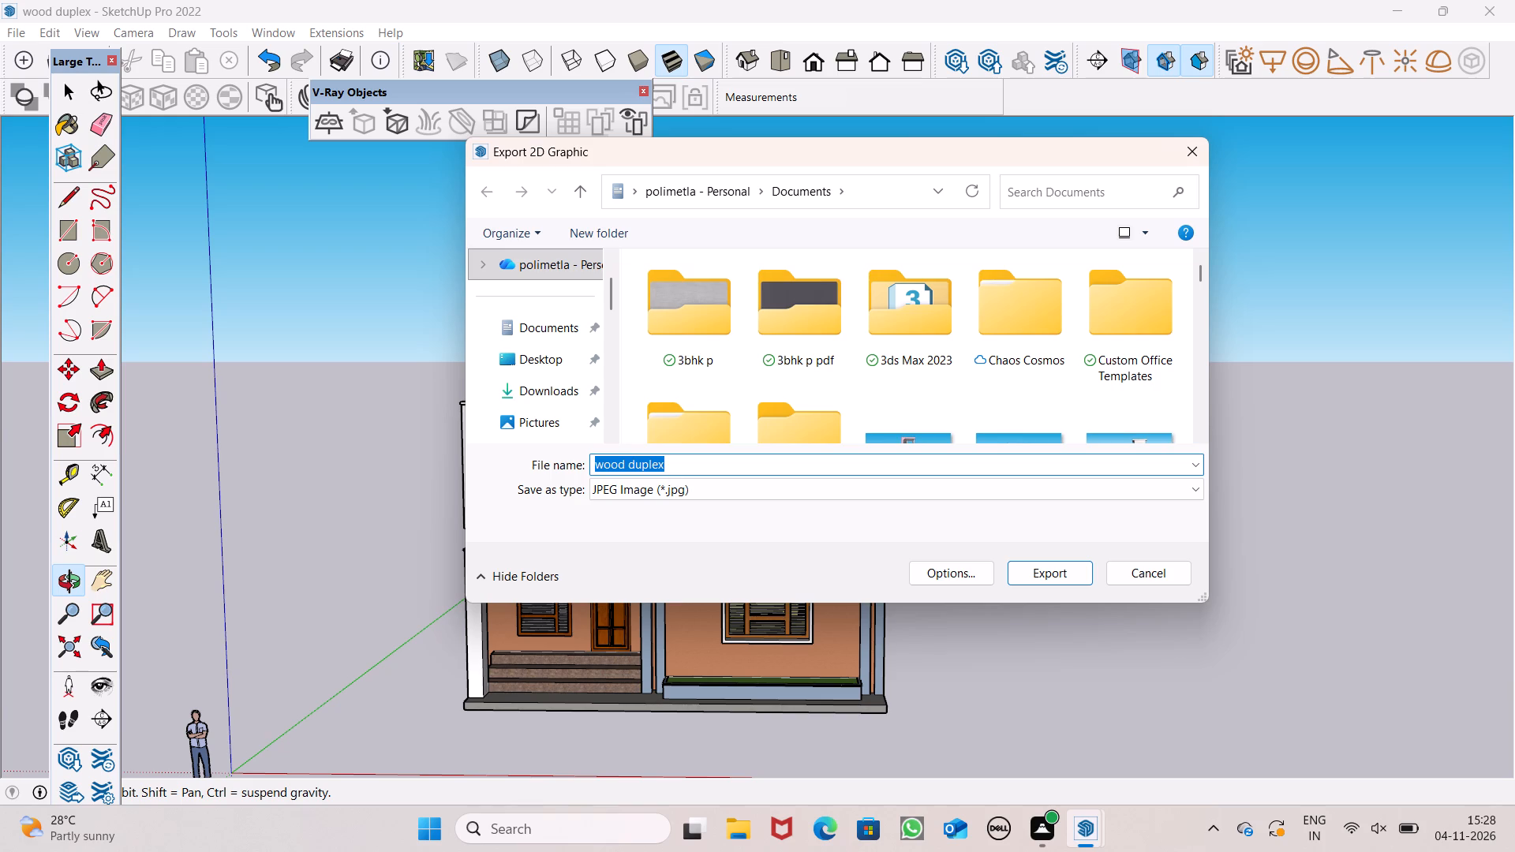
left_click(666, 465)
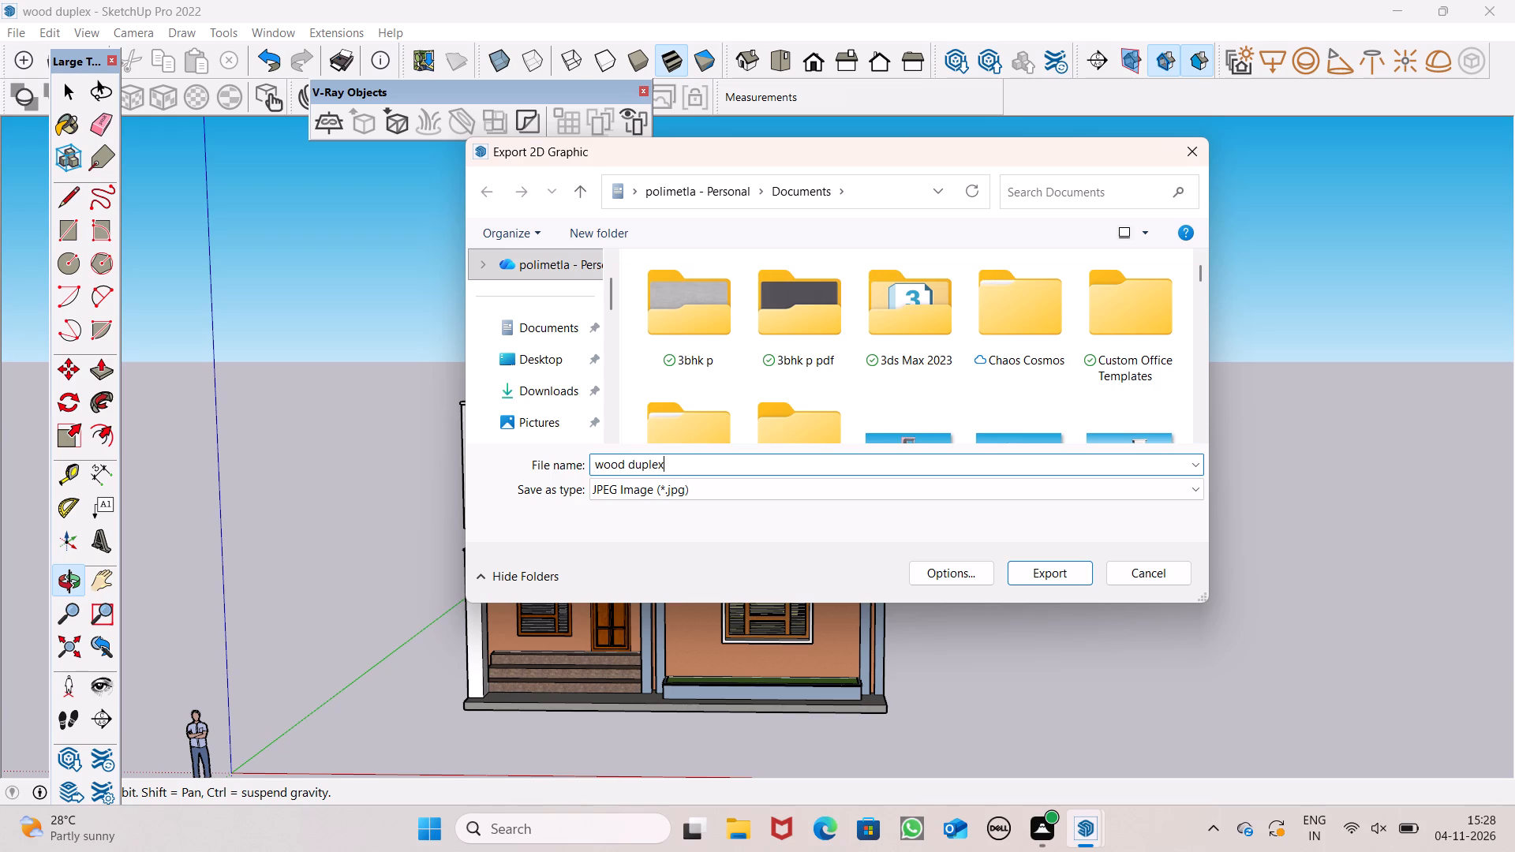
left_click(1031, 570)
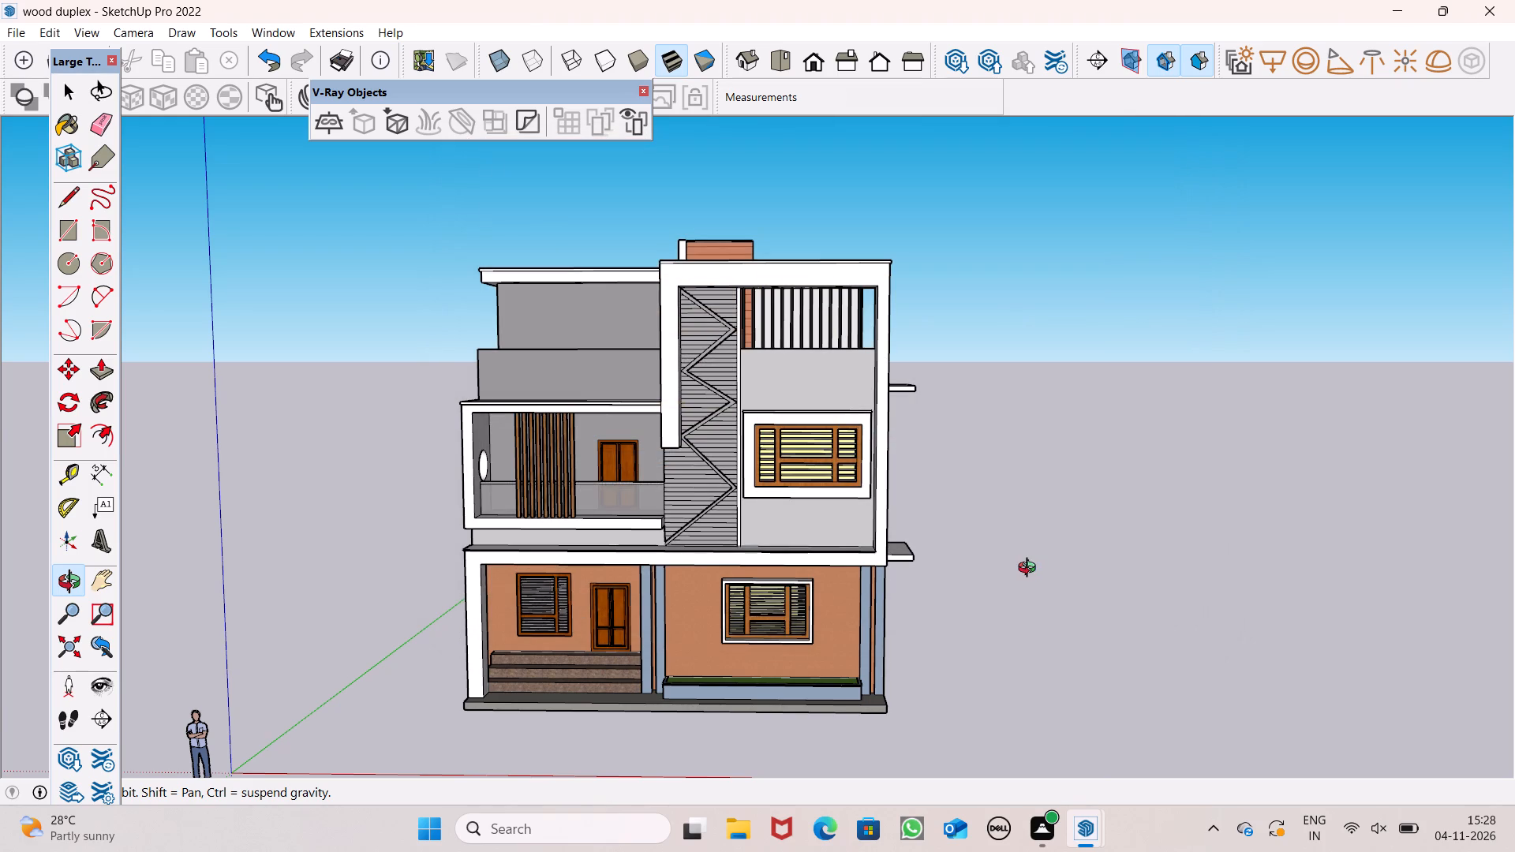